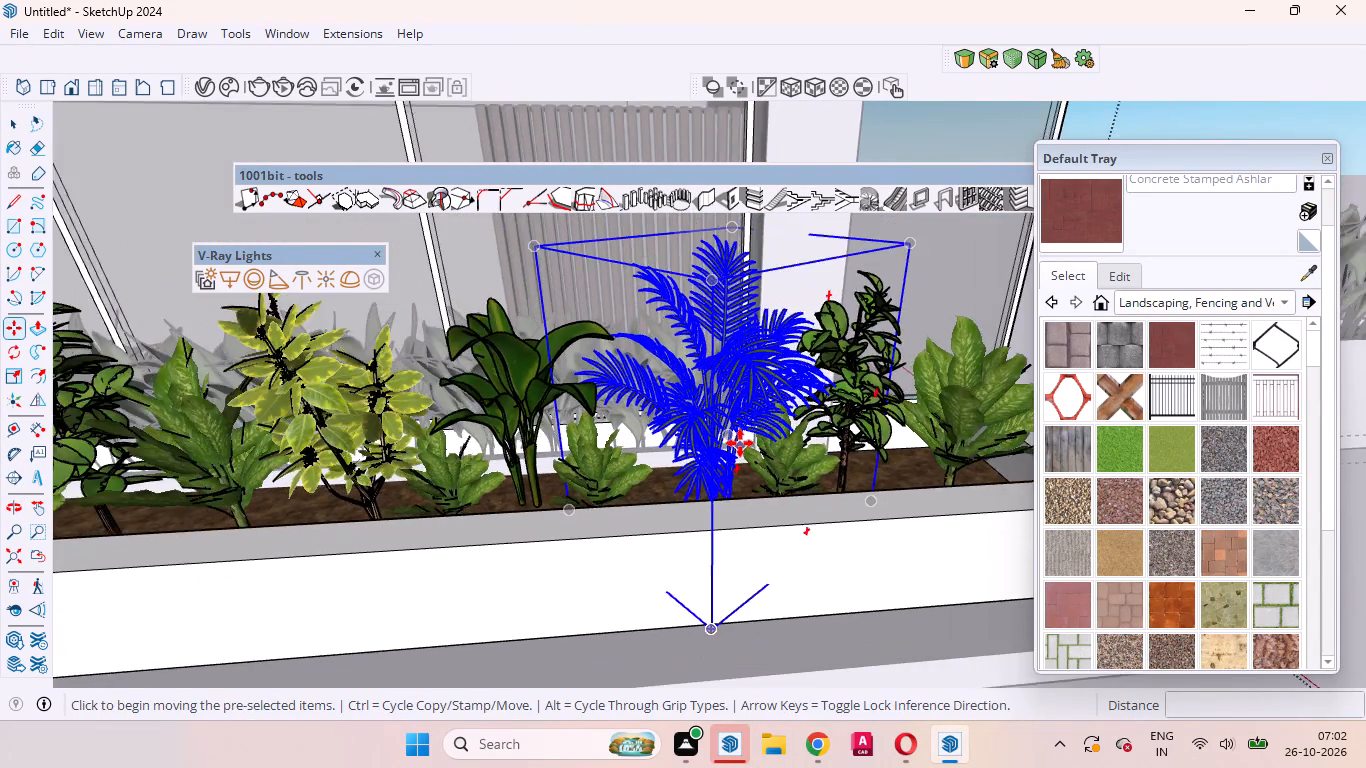
Move the feathery palm about 4' 4" out of the imported trough, onto the open ground in front of it.
{"action": "scroll", "coordinate": [740, 443], "scroll_direction": "down", "scroll_amount": 2}
{"action": "left_click", "coordinate": [725, 560]}
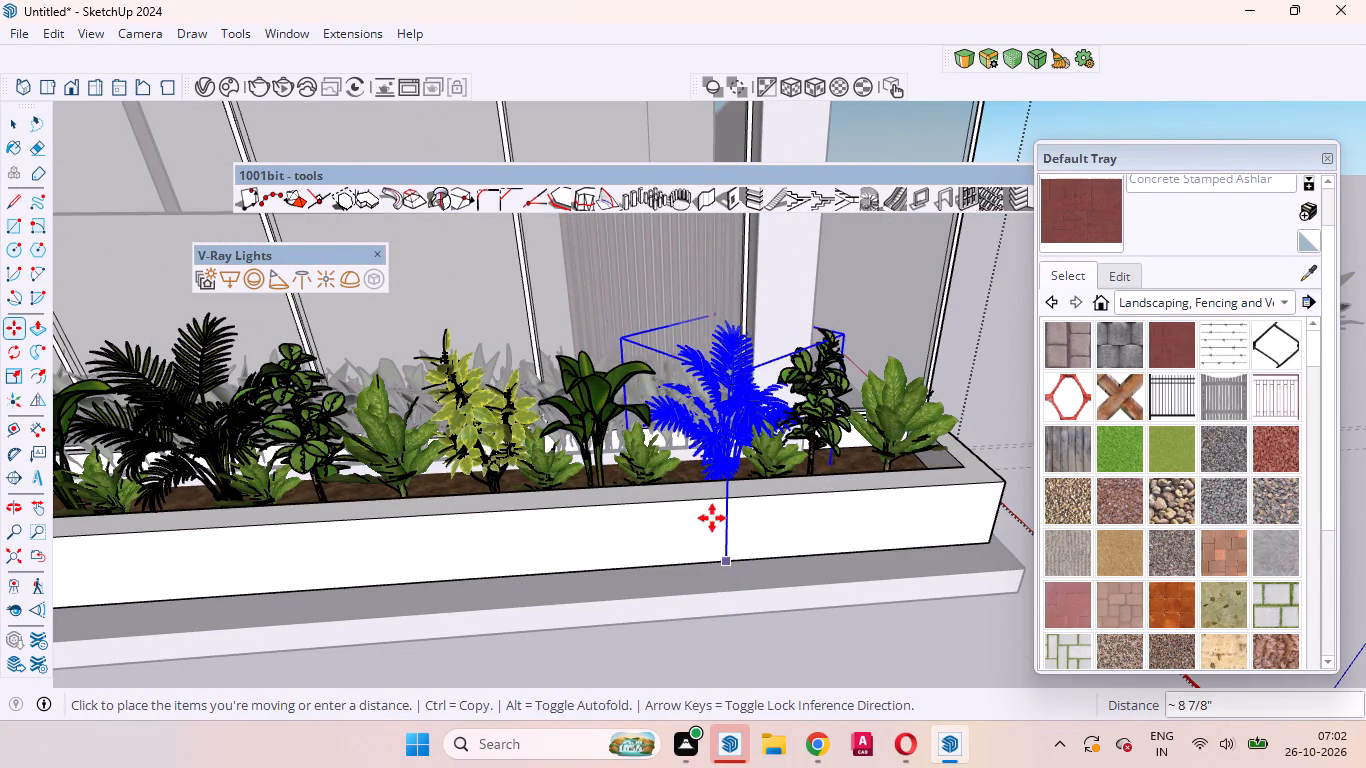
{"action": "middle_click_drag", "start_coordinate": [672, 379], "coordinate": [987, 512]}
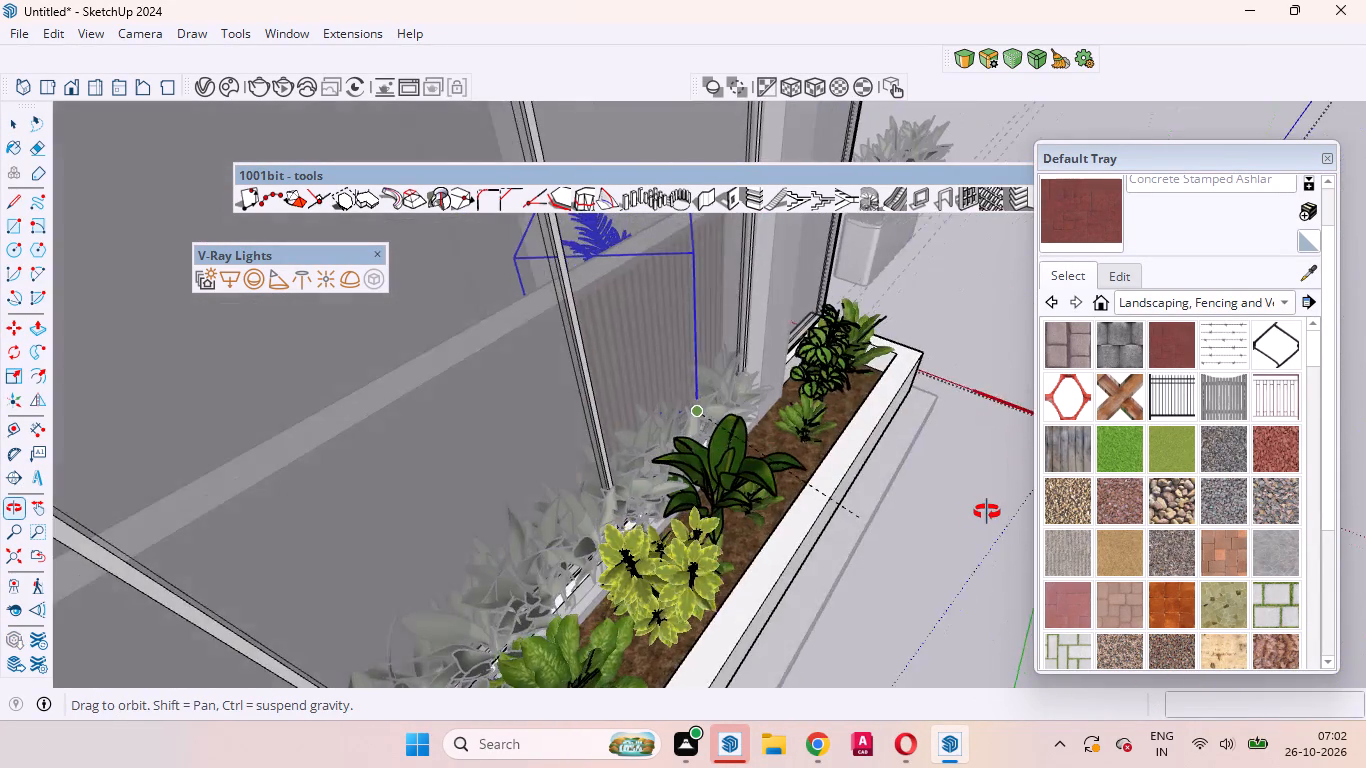
{"action": "middle_click_drag", "start_coordinate": [987, 512], "coordinate": [952, 507]}
{"action": "scroll", "coordinate": [923, 495], "scroll_direction": "up", "scroll_amount": 1}
{"action": "scroll", "coordinate": [708, 455], "scroll_direction": "down", "scroll_amount": 14}
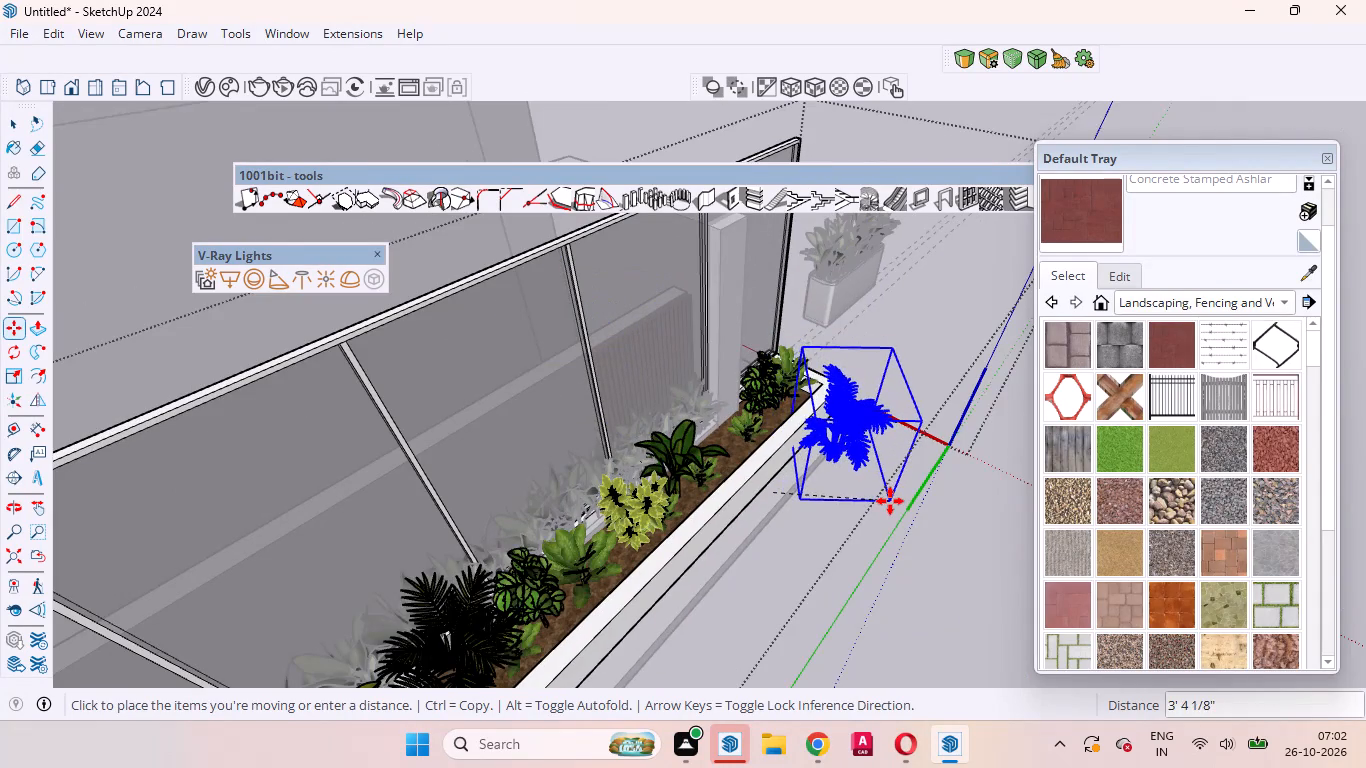
{"action": "left_click", "coordinate": [930, 541]}
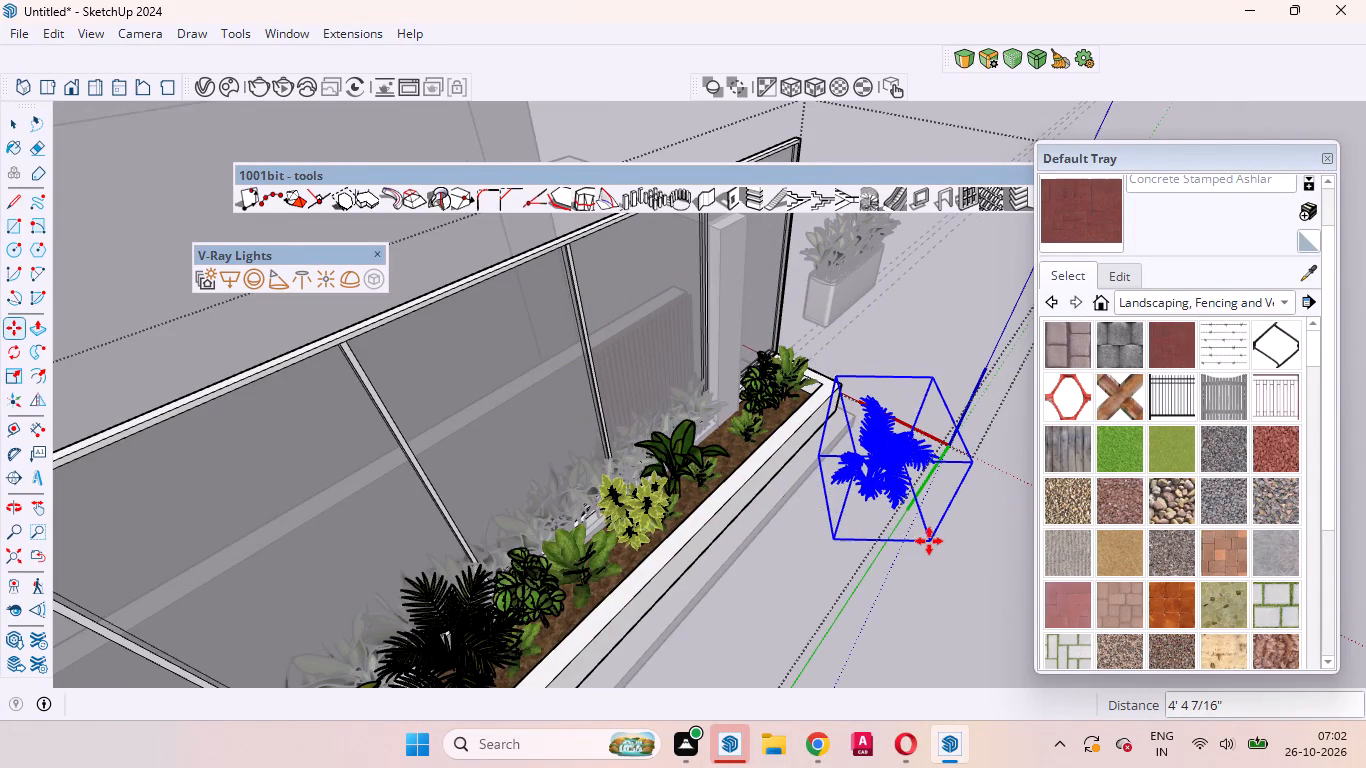
{"action": "key", "text": "space"}
Move the broad-leaved plant about 3' 5" out of the imported trough, placing it beside the feathery palm.
{"action": "scroll", "coordinate": [660, 458], "scroll_direction": "up", "scroll_amount": 9}
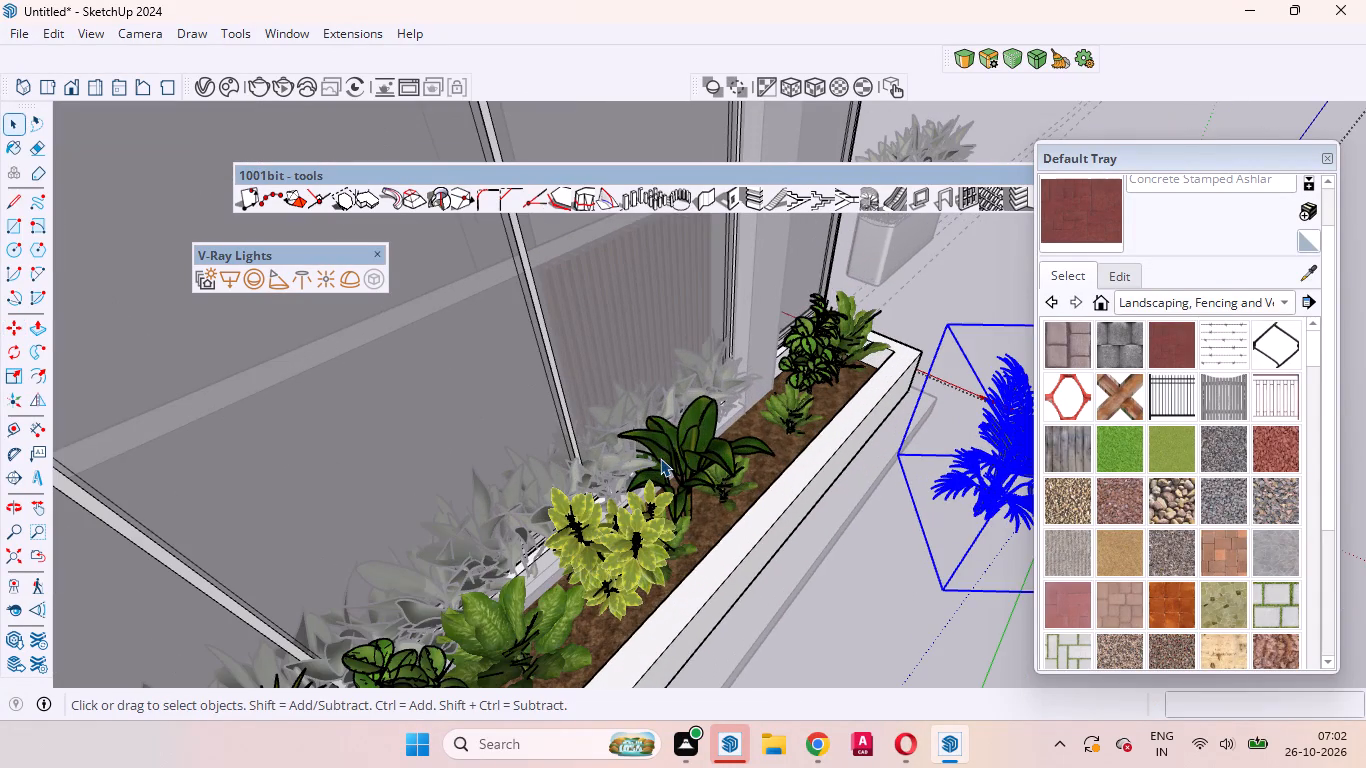
{"action": "left_click", "coordinate": [661, 458]}
{"action": "key", "text": "m"}
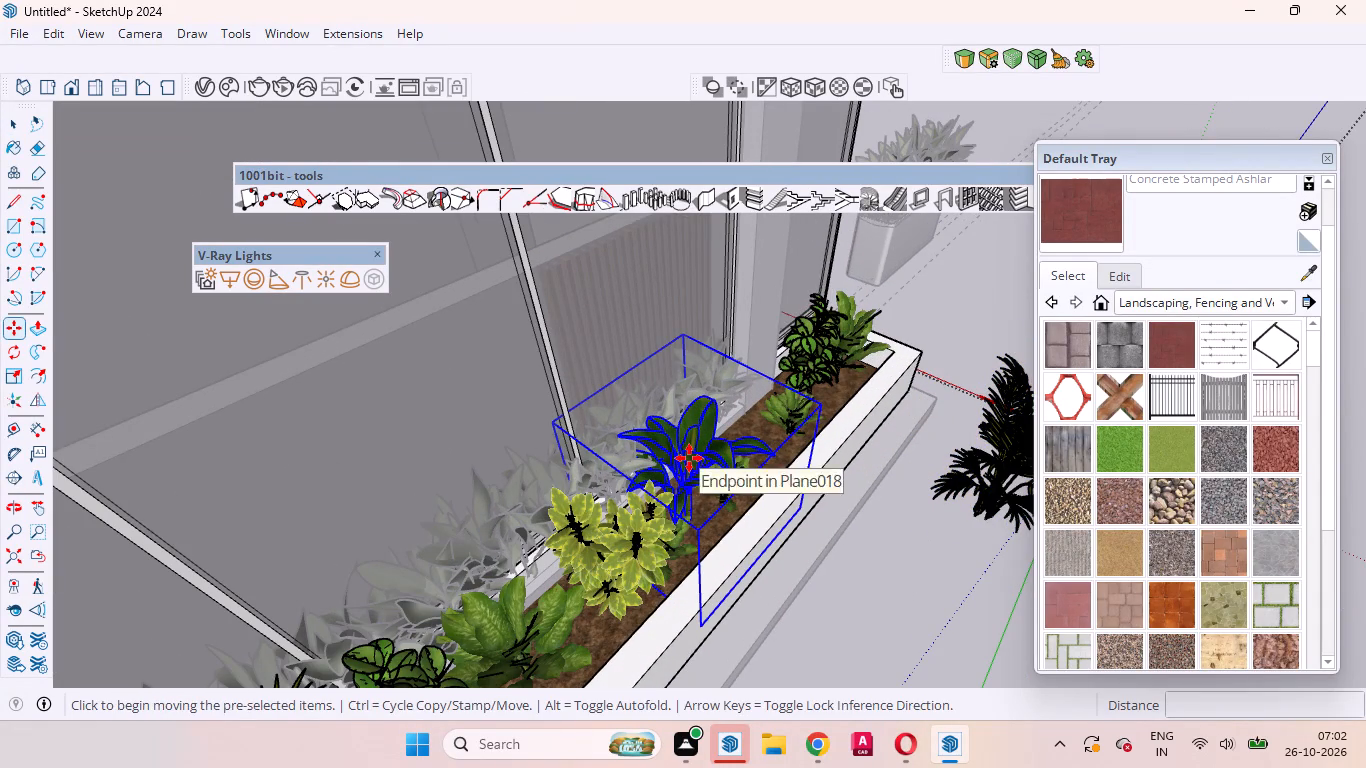
{"action": "left_click", "coordinate": [689, 458]}
{"action": "left_click", "coordinate": [944, 554]}
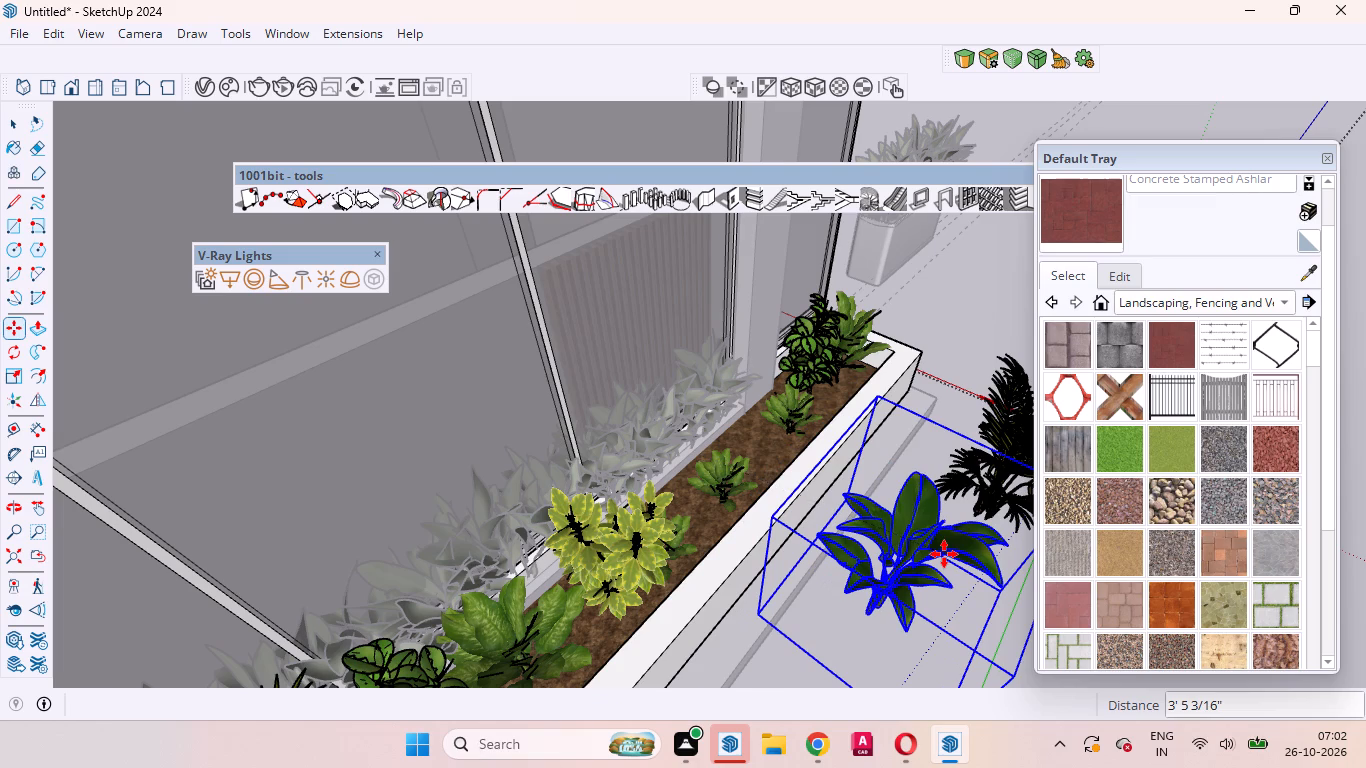
{"action": "key", "text": "space"}
Close the imported trough component and explode it into its separate parts.
{"action": "scroll", "coordinate": [743, 465], "scroll_direction": "down", "scroll_amount": 16}
{"action": "middle_click_drag", "start_coordinate": [741, 546], "coordinate": [659, 507]}
{"action": "scroll", "coordinate": [660, 507], "scroll_direction": "up", "scroll_amount": 1}
{"action": "scroll", "coordinate": [660, 507], "scroll_direction": "down", "scroll_amount": 10}
{"action": "left_click", "coordinate": [870, 586]}
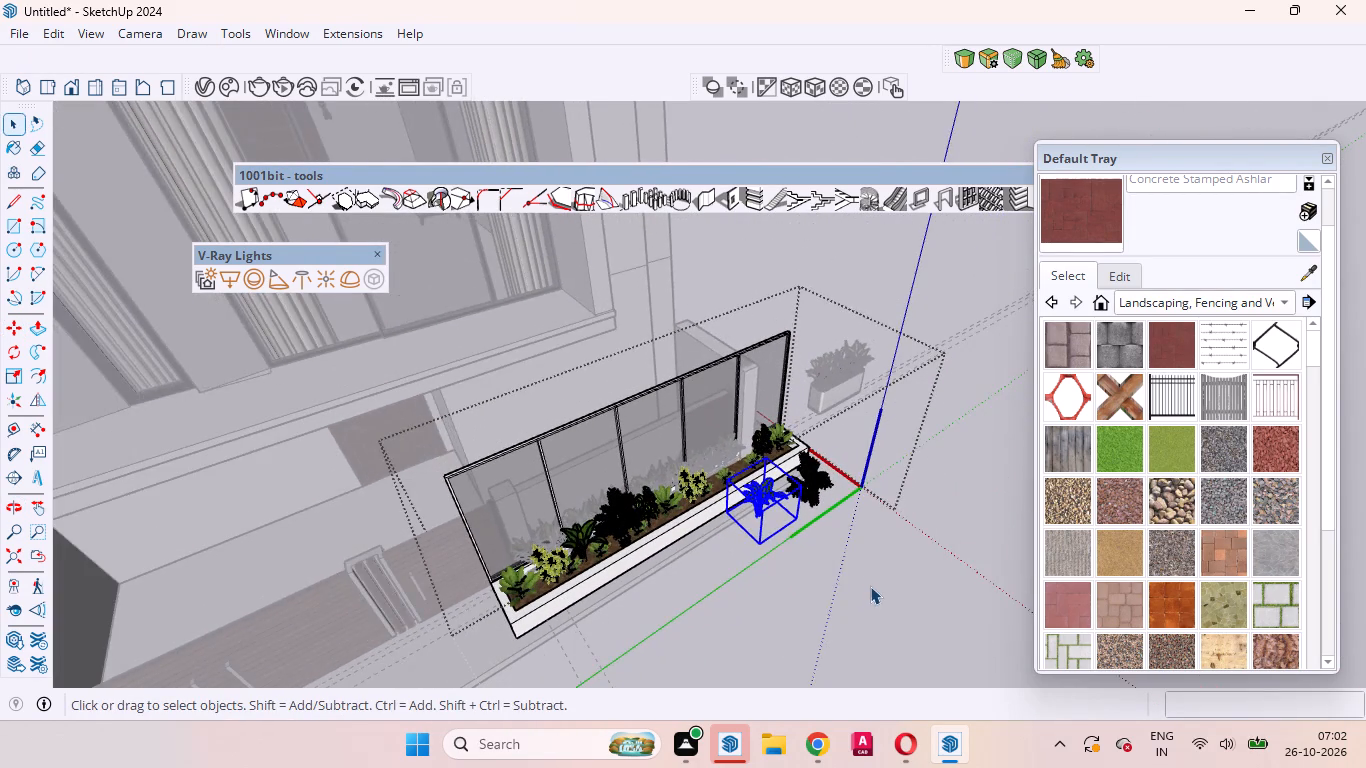
{"action": "scroll", "coordinate": [669, 534], "scroll_direction": "up", "scroll_amount": 4}
{"action": "left_click", "coordinate": [663, 518]}
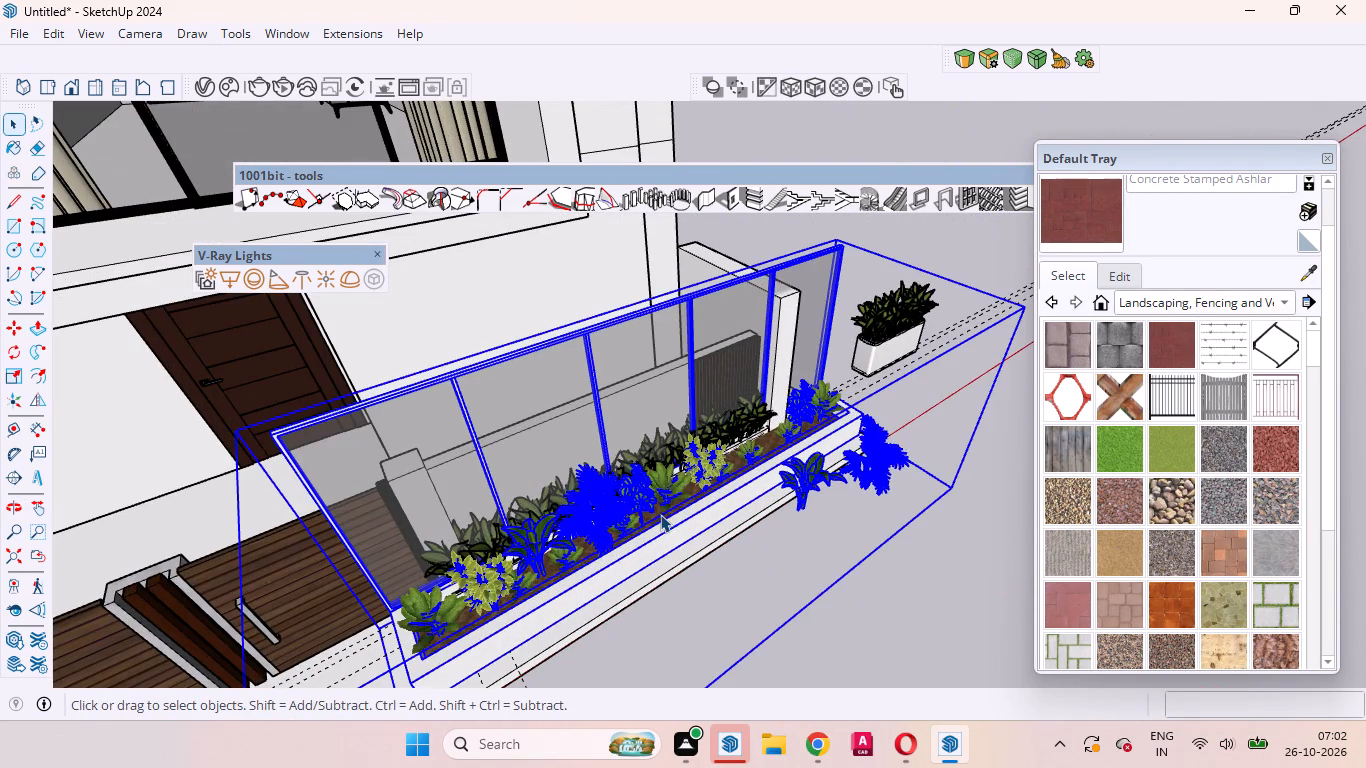
{"action": "double_click", "coordinate": [660, 514]}
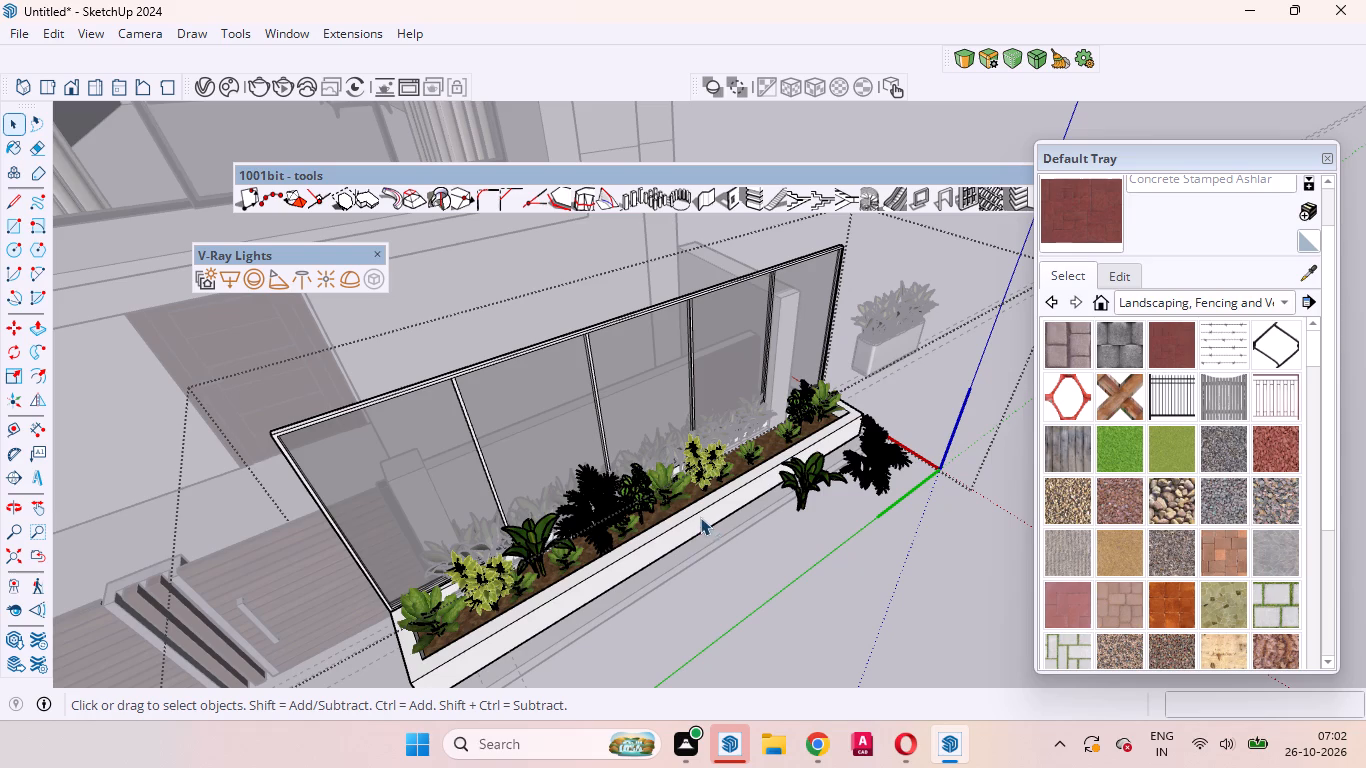
{"action": "left_click", "coordinate": [828, 594]}
{"action": "double_click", "coordinate": [804, 595]}
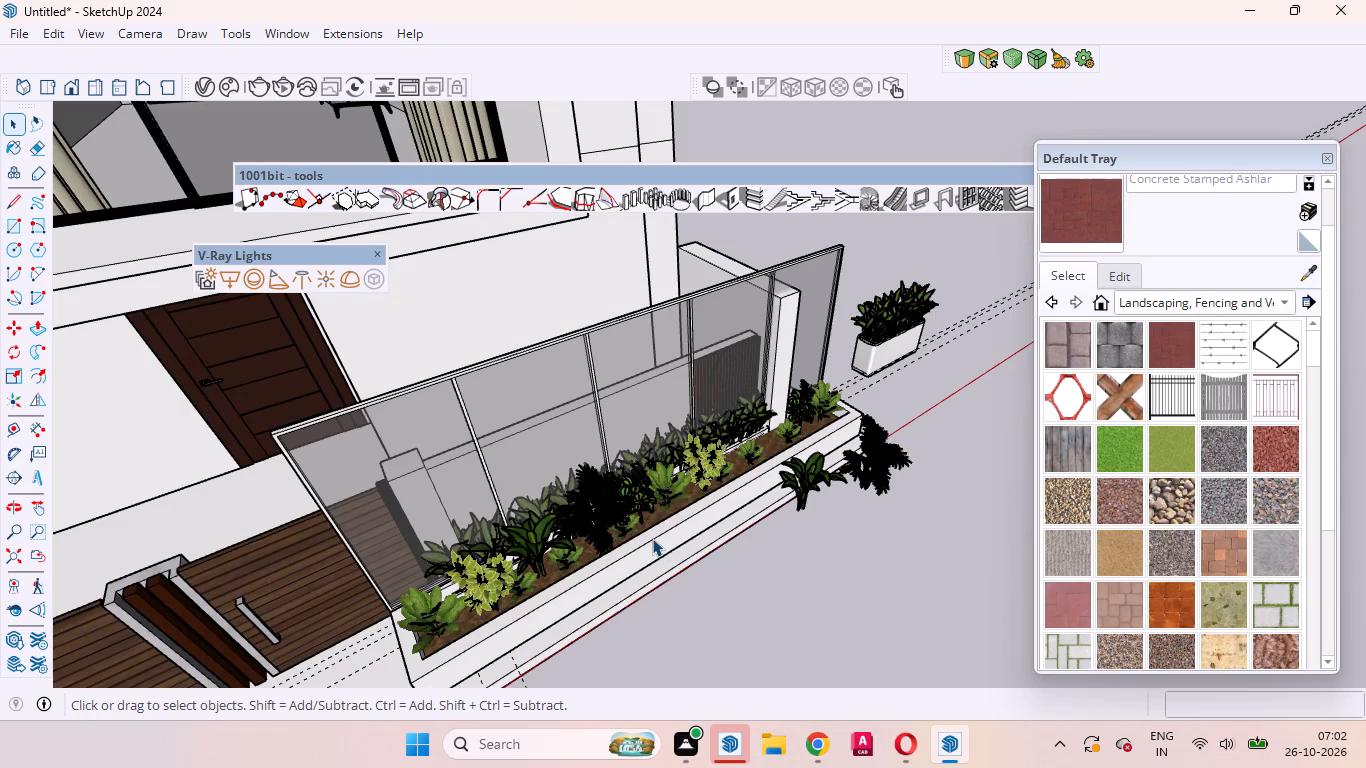
{"action": "left_click", "coordinate": [651, 538]}
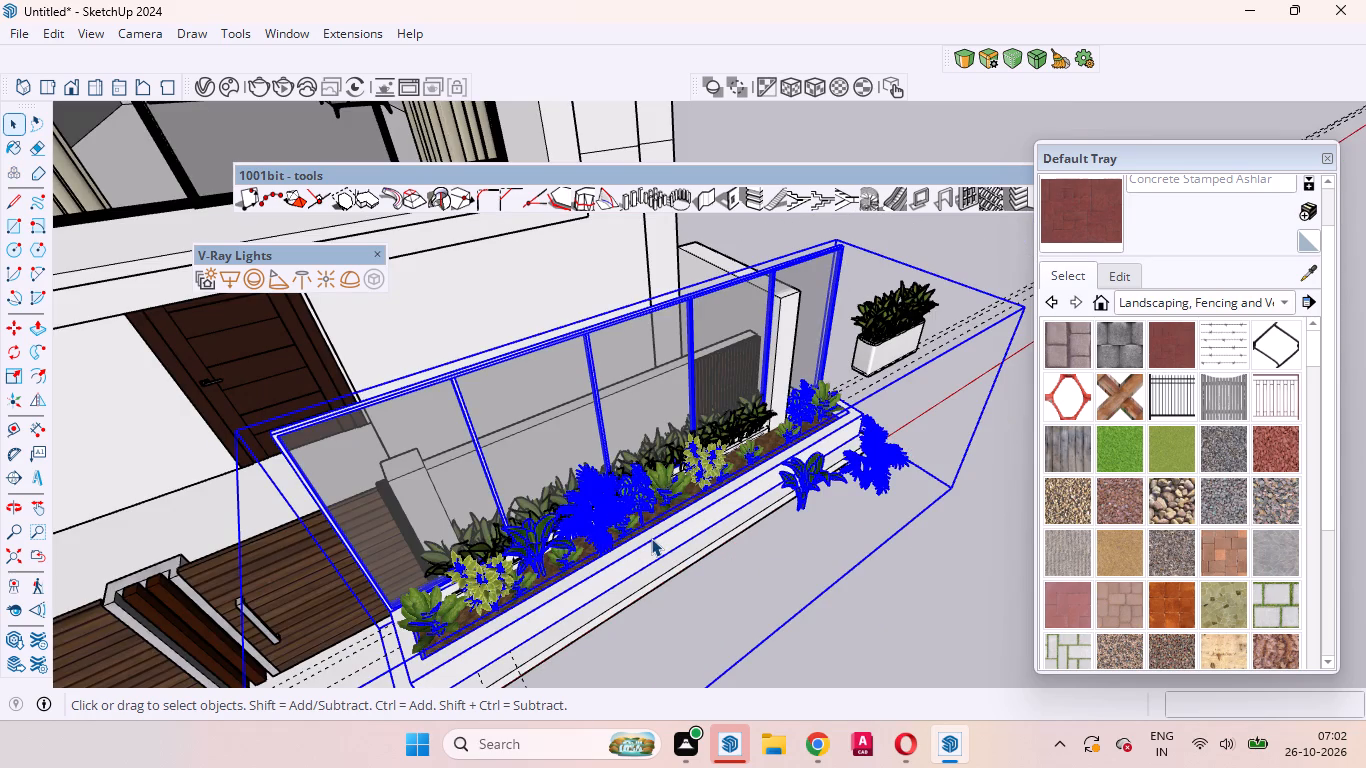
{"action": "right_click", "coordinate": [651, 538]}
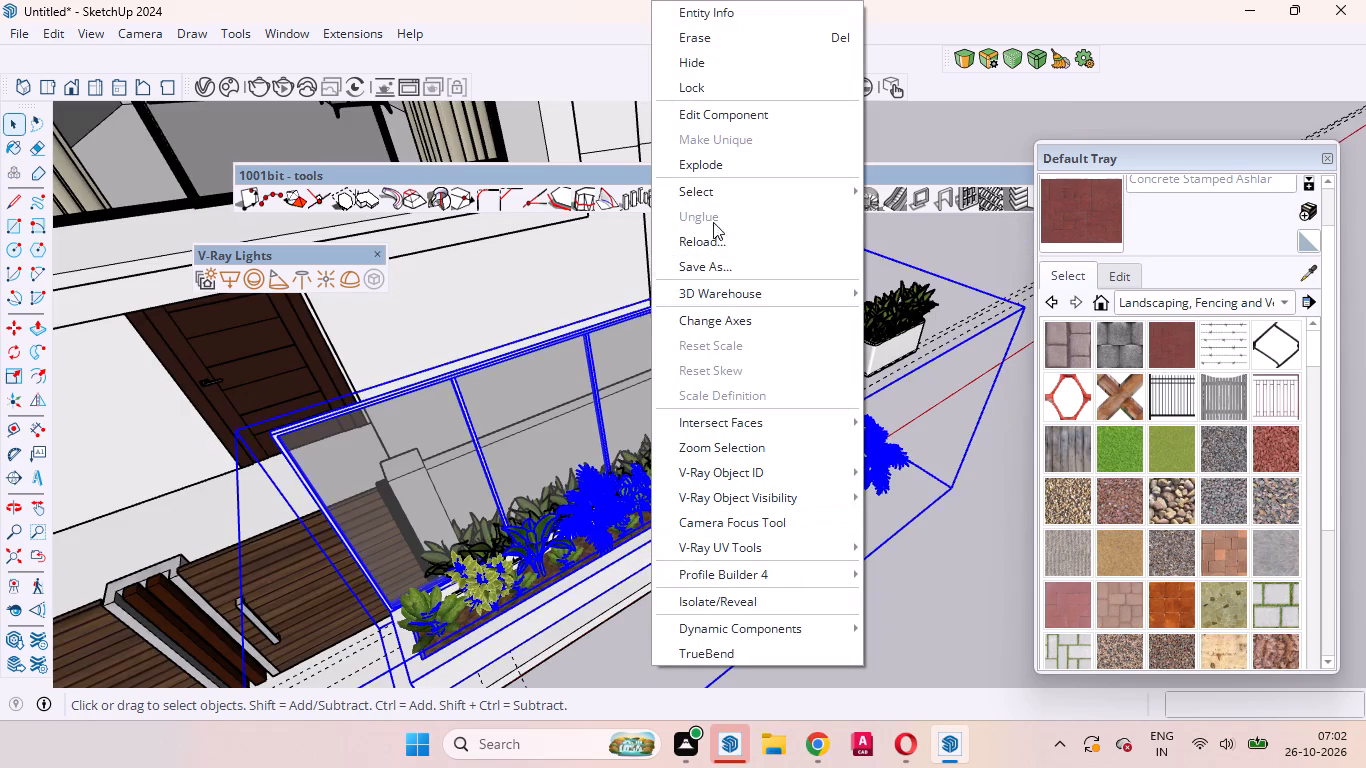
{"action": "left_click", "coordinate": [706, 172]}
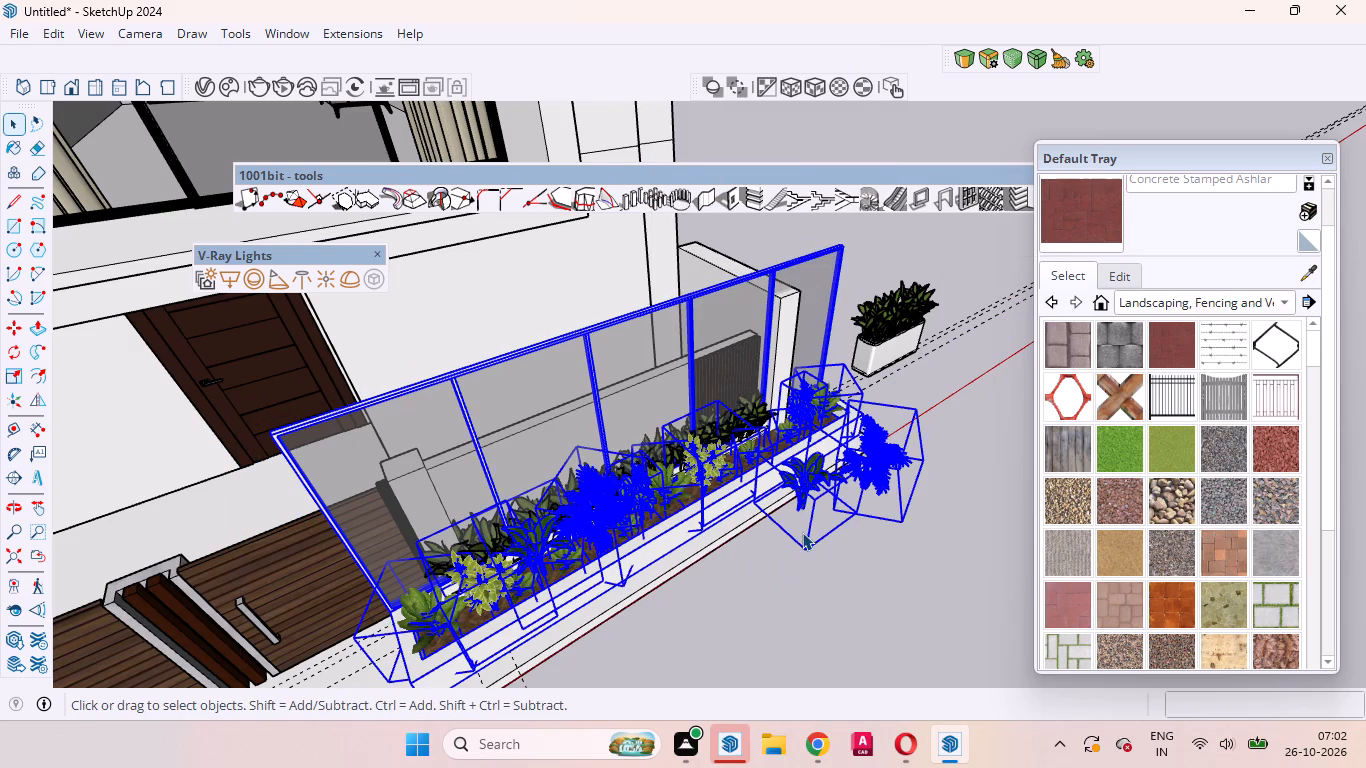
Erase all the exploded trough parts except the feathery palm and the broad-leaved plant moved out in front.
{"action": "left_click", "coordinate": [819, 476], "text": "shift"}
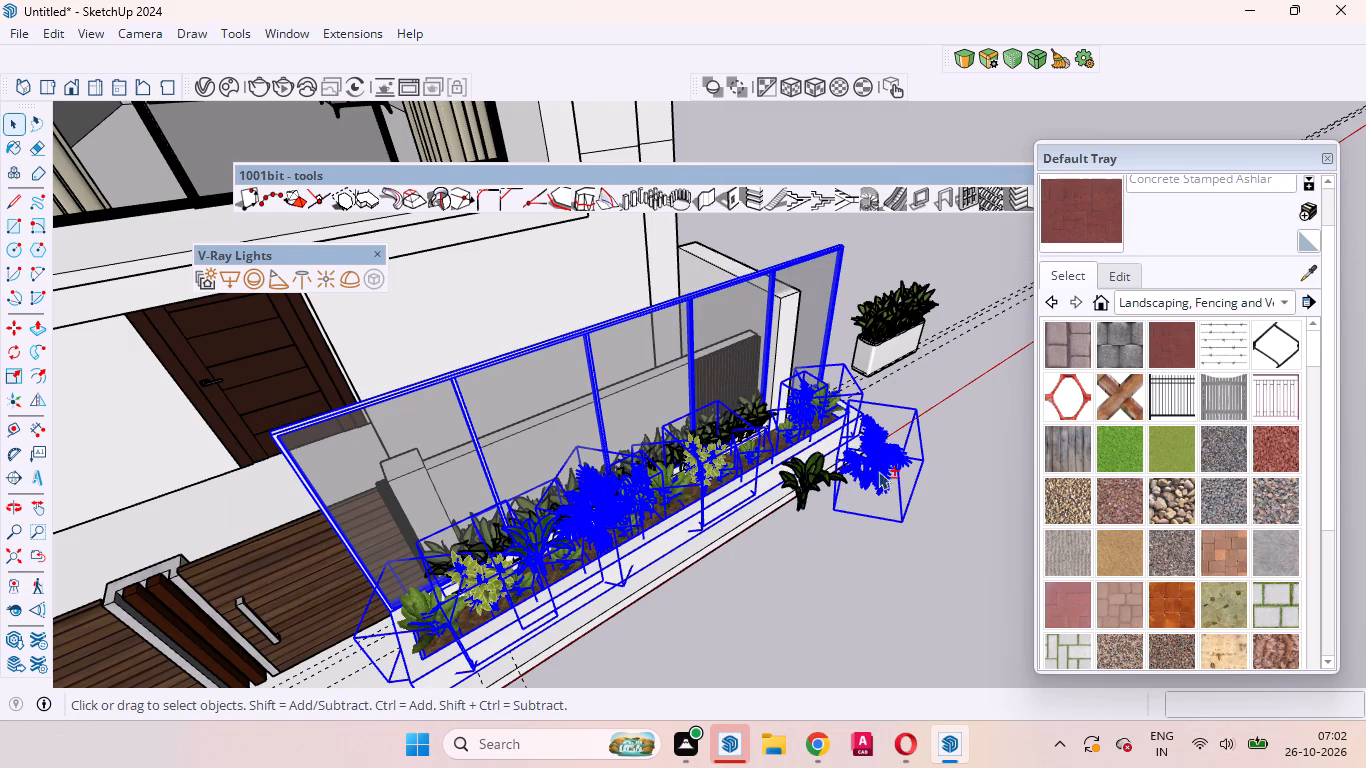
{"action": "left_click", "coordinate": [884, 471], "text": "shift"}
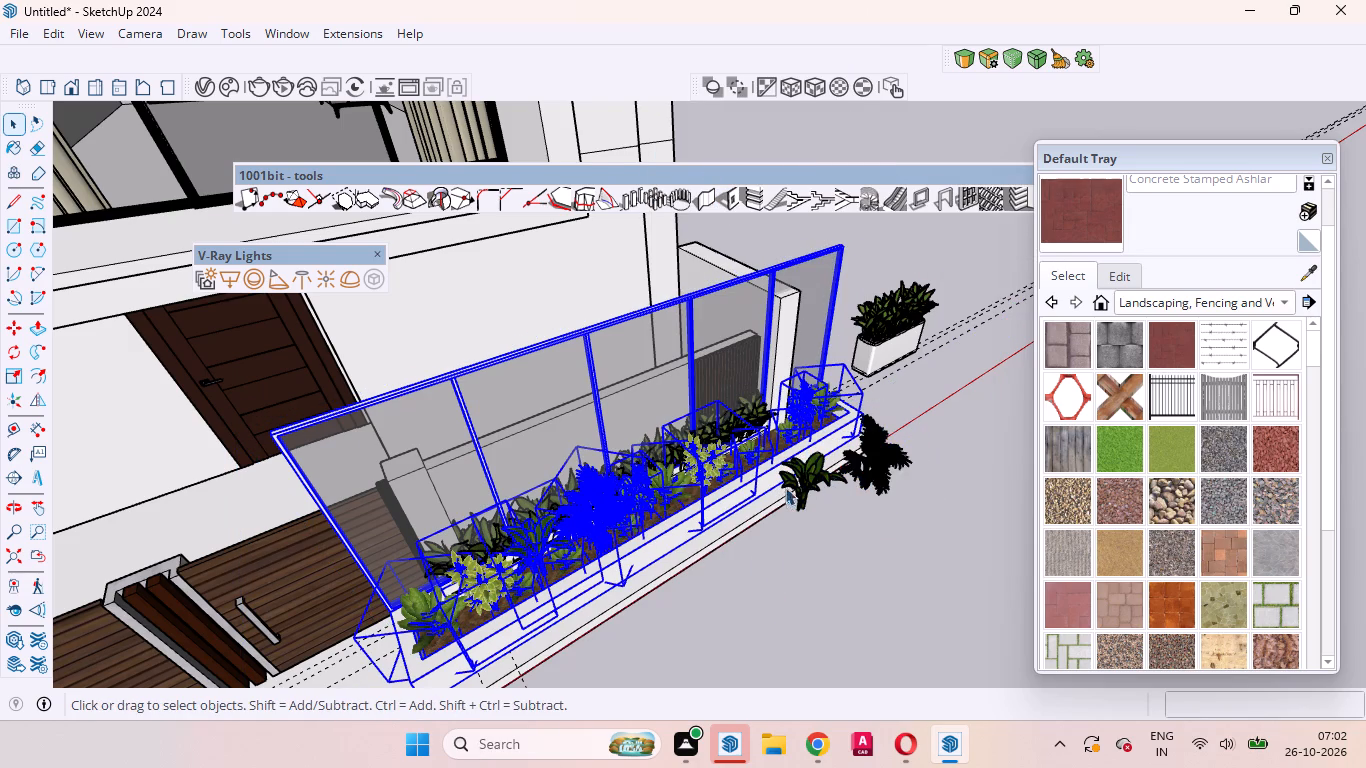
{"action": "right_click", "coordinate": [773, 480]}
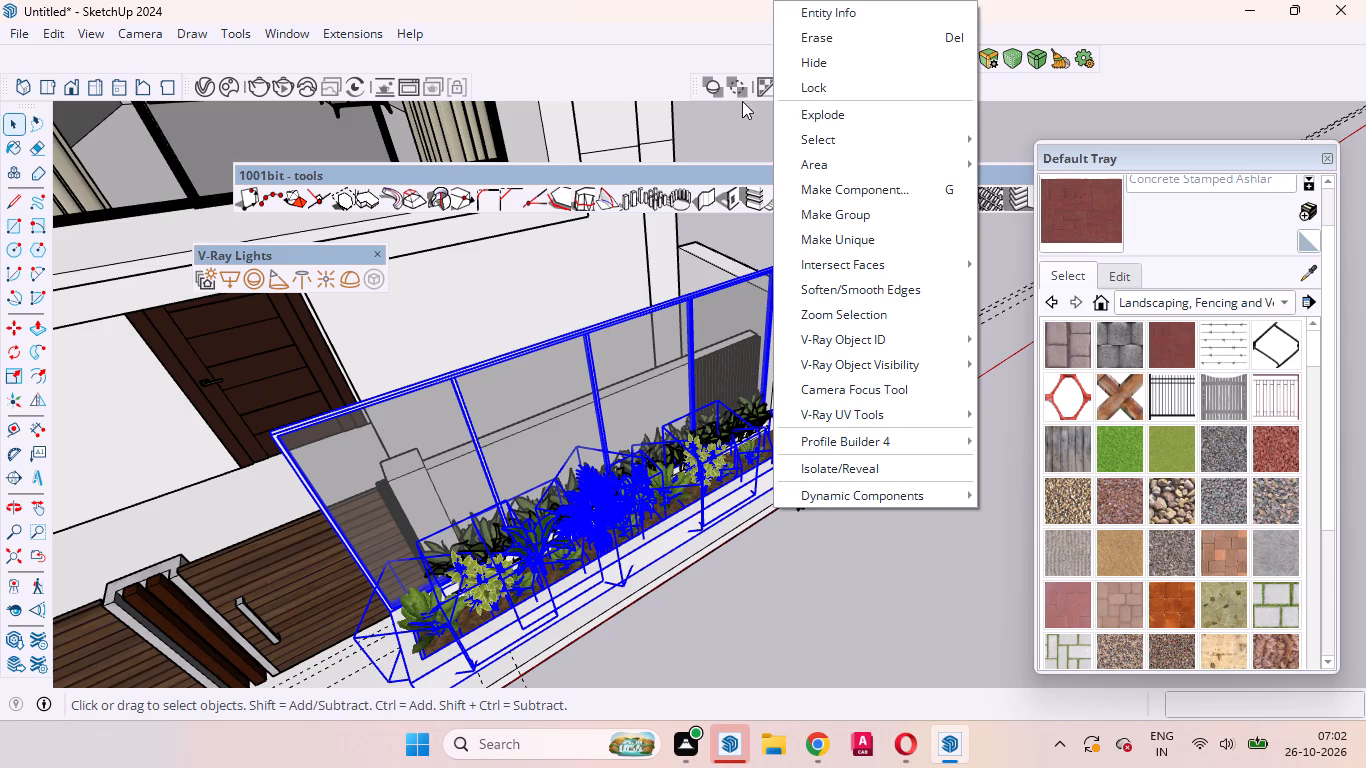
{"action": "left_click", "coordinate": [820, 43]}
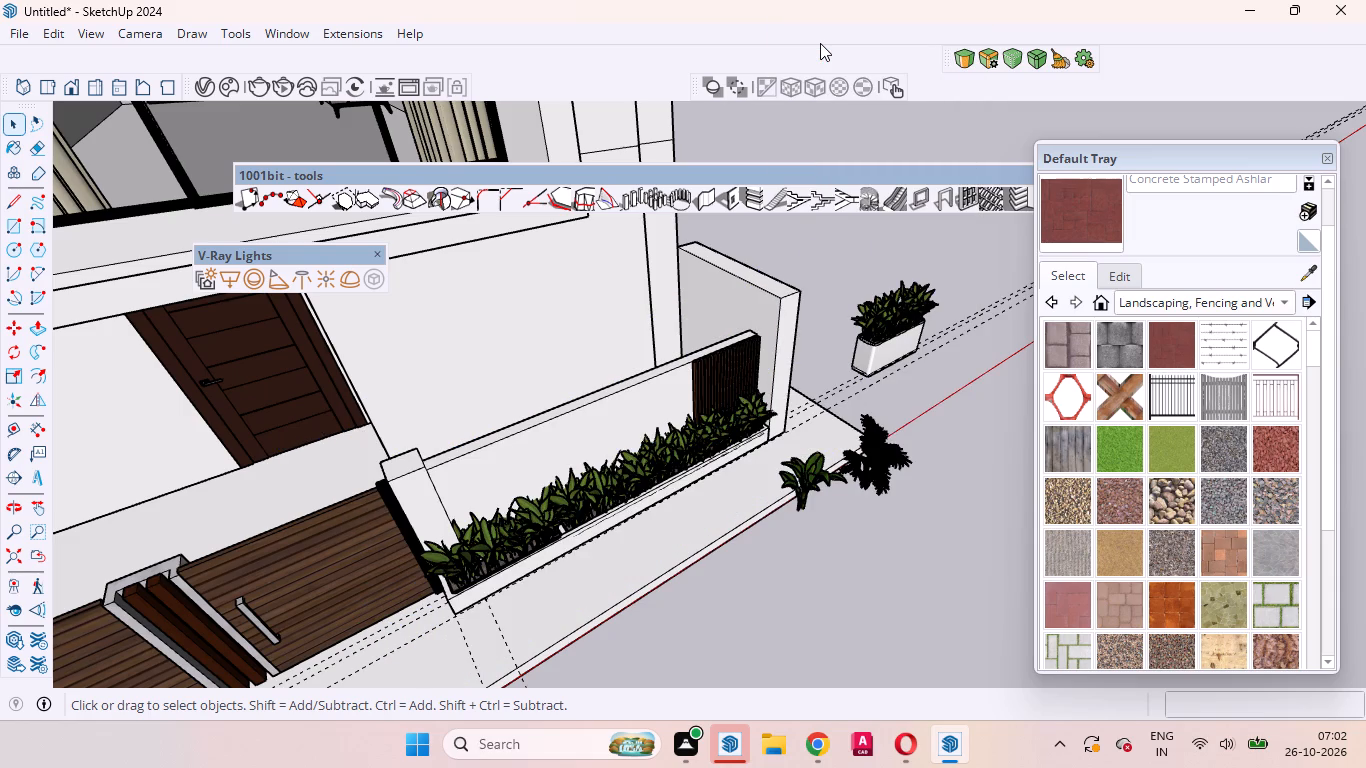
Delete the clump of leafy plants at the gate end of the planter row.
{"action": "scroll", "coordinate": [820, 43], "scroll_direction": "down", "scroll_amount": 1}
{"action": "scroll", "coordinate": [771, 424], "scroll_direction": "down", "scroll_amount": 4}
{"action": "scroll", "coordinate": [795, 542], "scroll_direction": "up", "scroll_amount": 5}
{"action": "scroll", "coordinate": [552, 477], "scroll_direction": "up", "scroll_amount": 10}
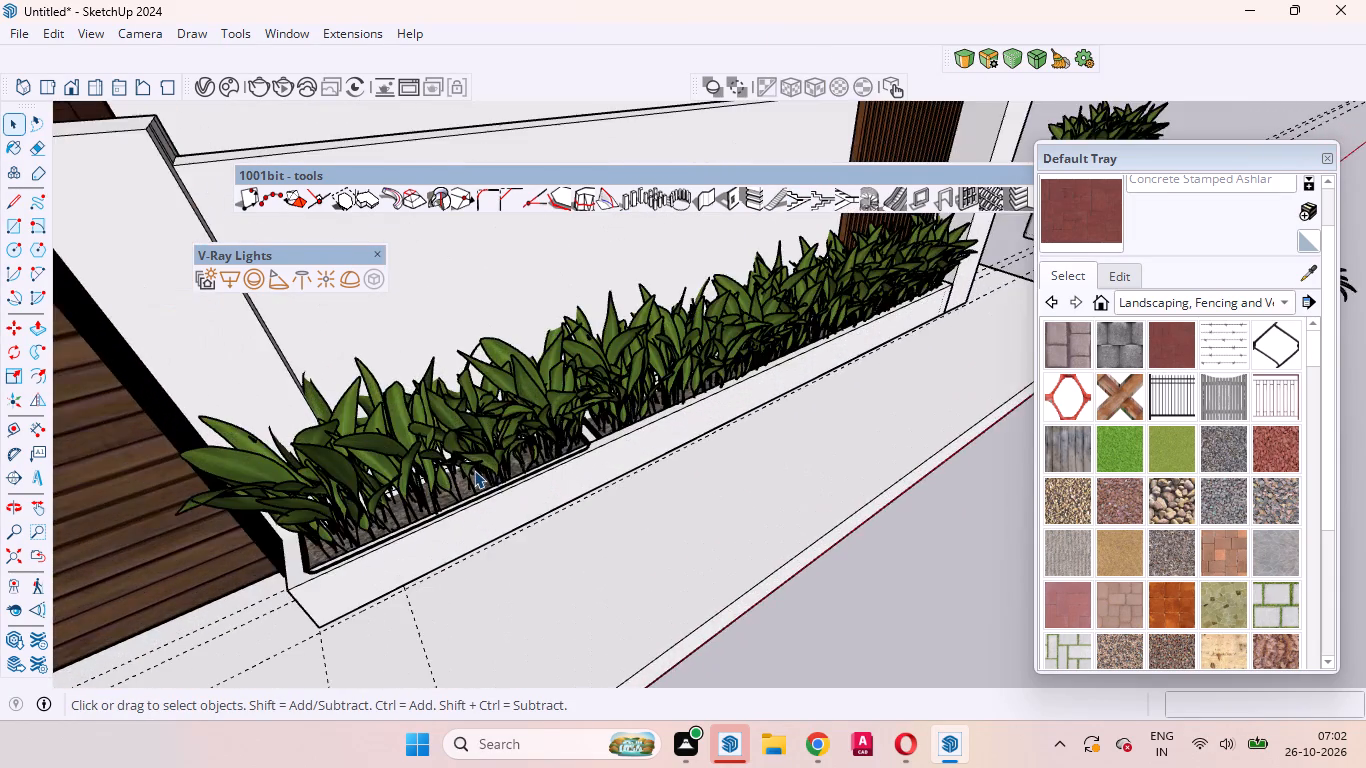
{"action": "middle_click_drag", "start_coordinate": [470, 469], "coordinate": [365, 382]}
{"action": "scroll", "coordinate": [365, 382], "scroll_direction": "up", "scroll_amount": 1}
{"action": "scroll", "coordinate": [365, 382], "scroll_direction": "down", "scroll_amount": 4}
{"action": "scroll", "coordinate": [327, 379], "scroll_direction": "up", "scroll_amount": 4}
{"action": "left_click", "coordinate": [476, 400]}
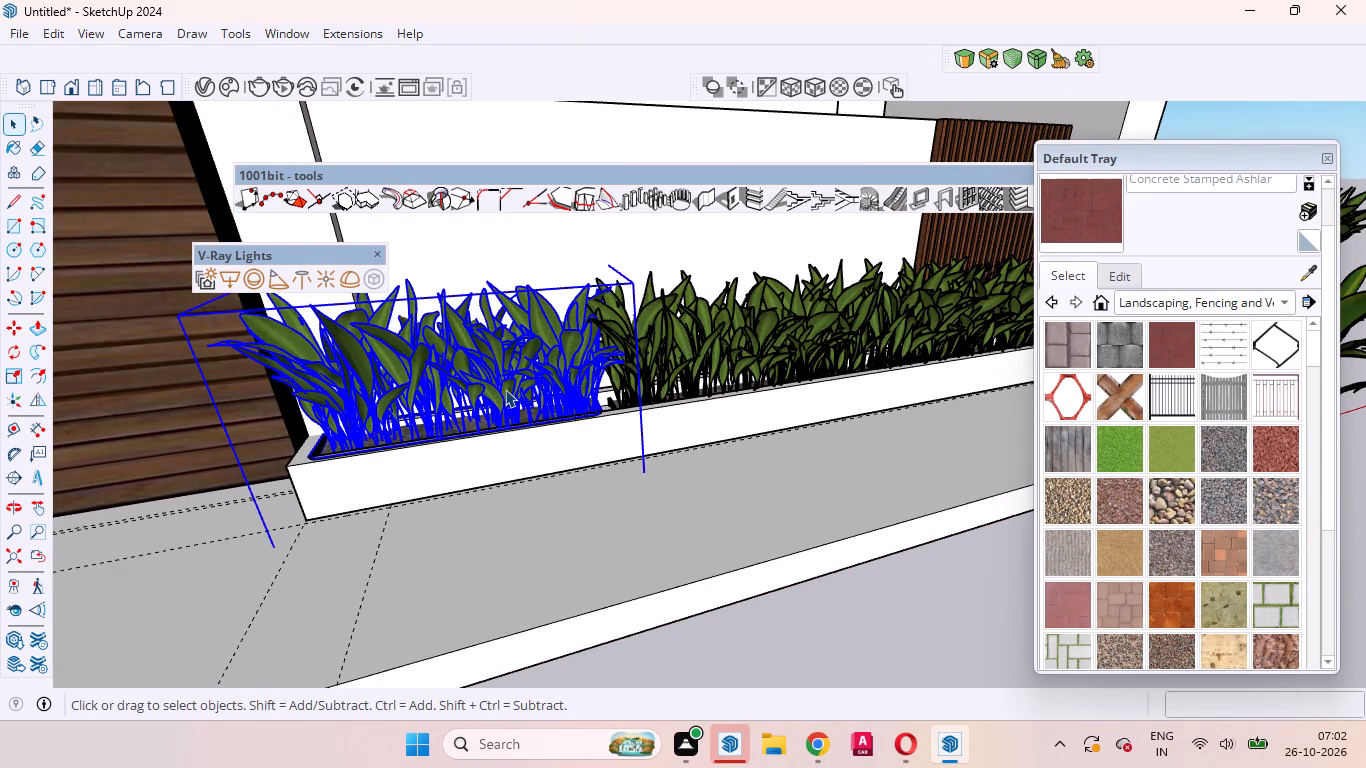
{"action": "key", "text": "Delete"}
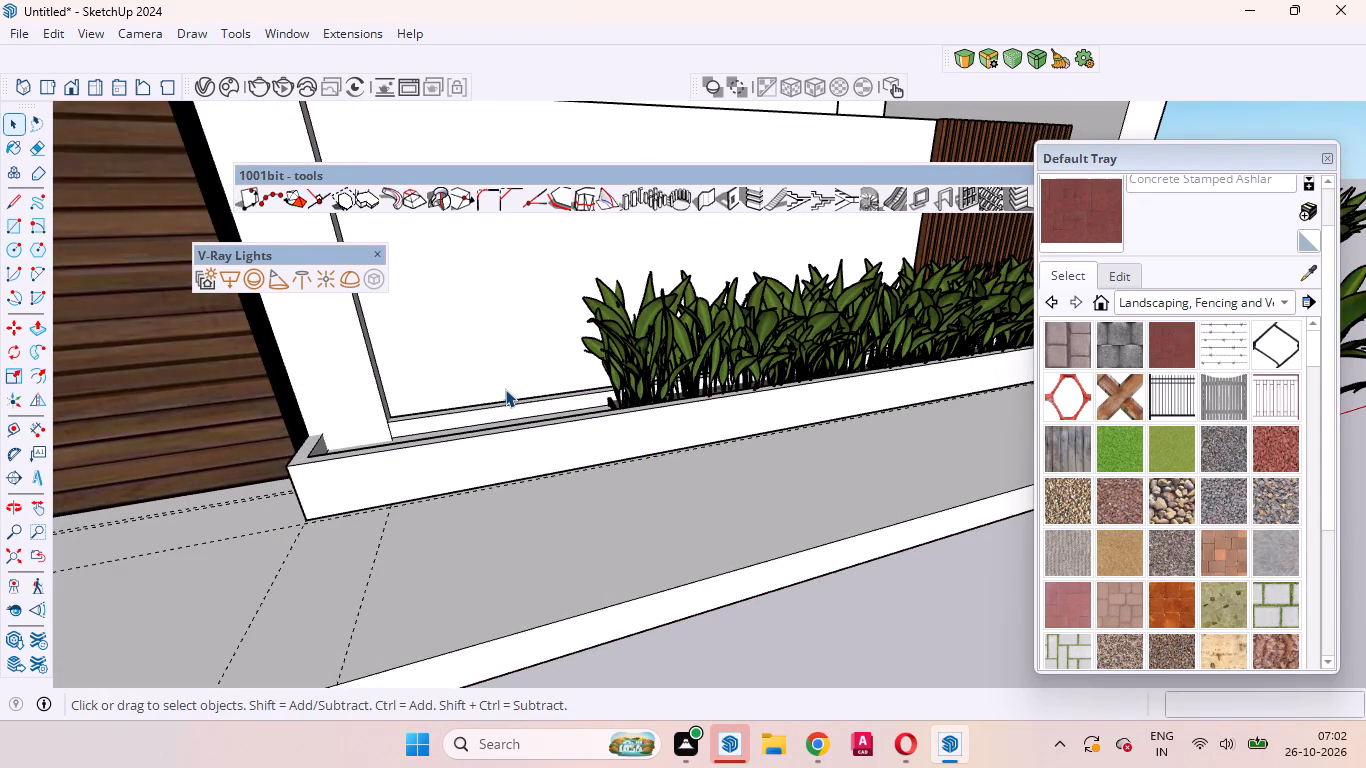
Move the feathery palm by its stem base into the emptied gate end of the boundary wall planter.
{"action": "scroll", "coordinate": [505, 389], "scroll_direction": "down", "scroll_amount": 14}
{"action": "scroll", "coordinate": [644, 396], "scroll_direction": "up", "scroll_amount": 10}
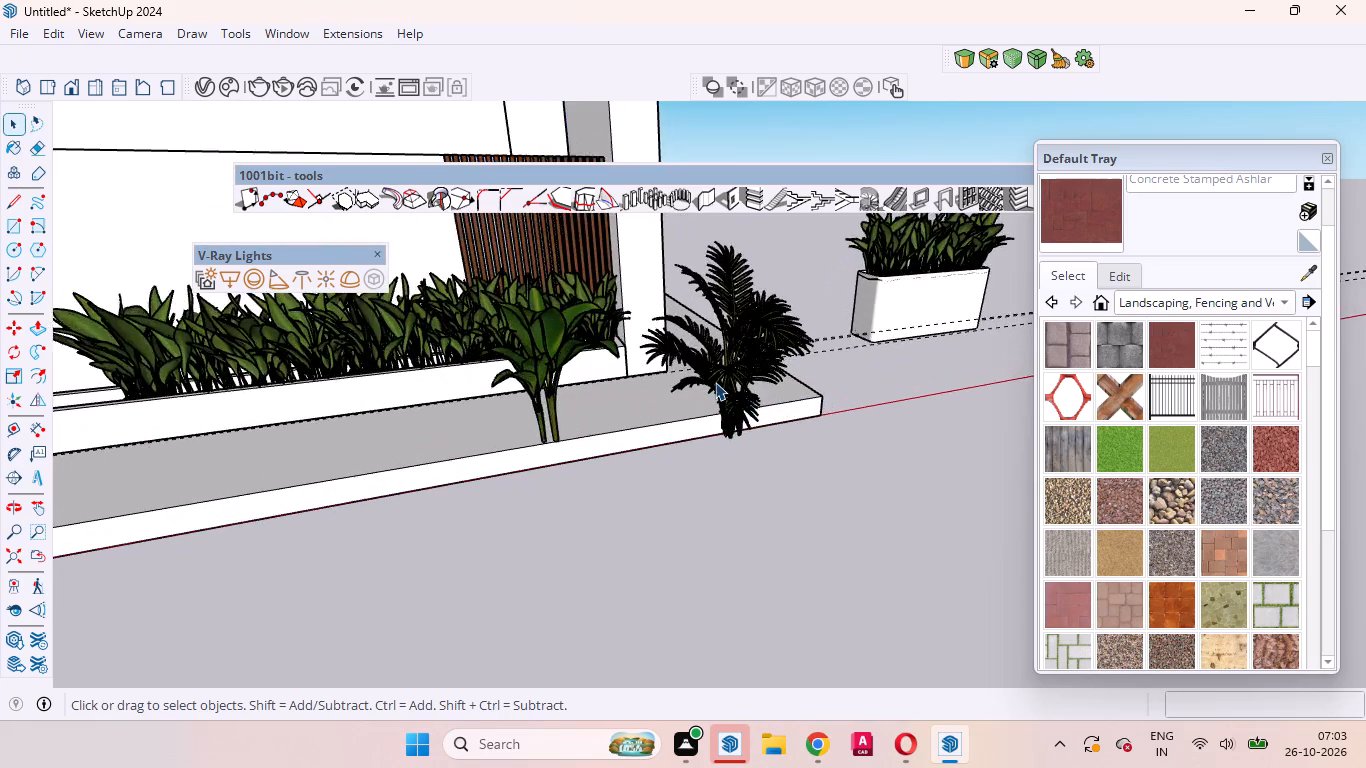
{"action": "scroll", "coordinate": [715, 382], "scroll_direction": "up", "scroll_amount": 7}
{"action": "left_click", "coordinate": [785, 411]}
{"action": "scroll", "coordinate": [745, 473], "scroll_direction": "up", "scroll_amount": 9}
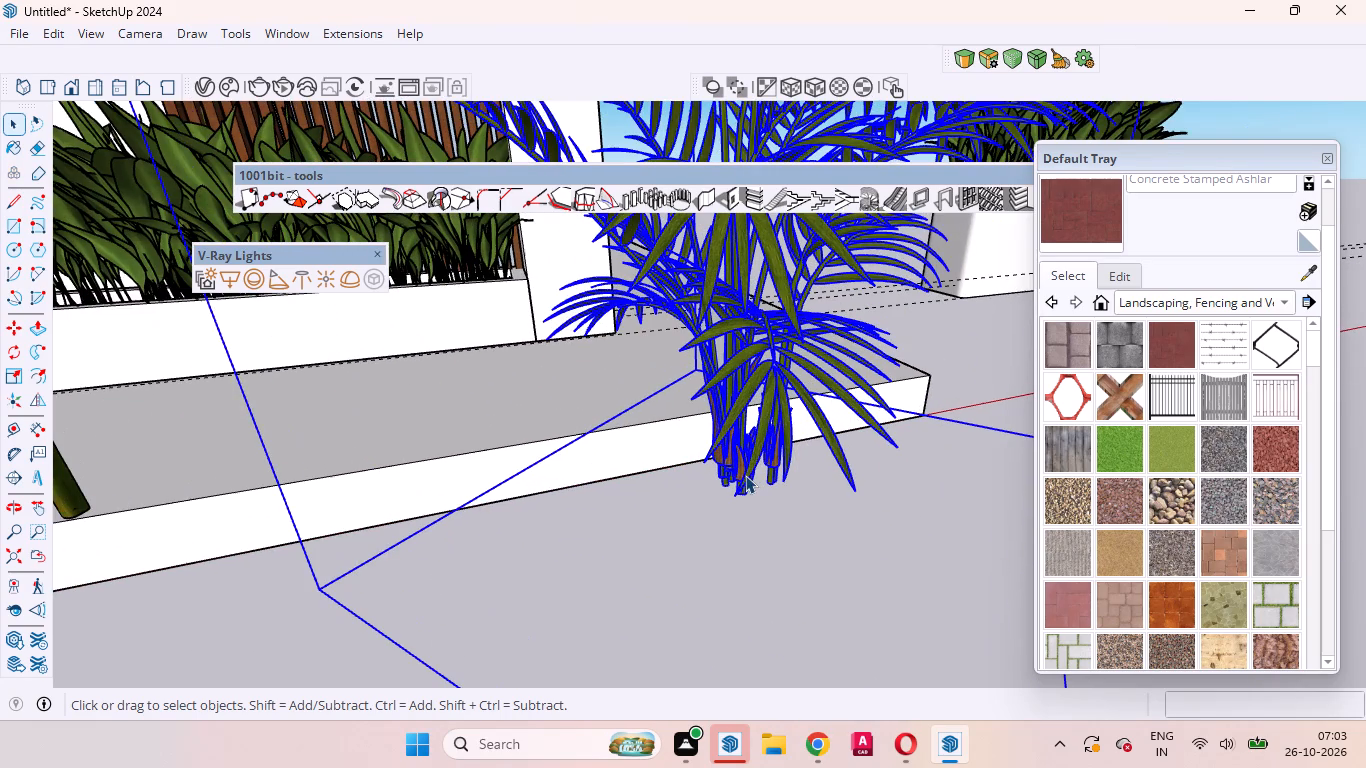
{"action": "key", "text": "m"}
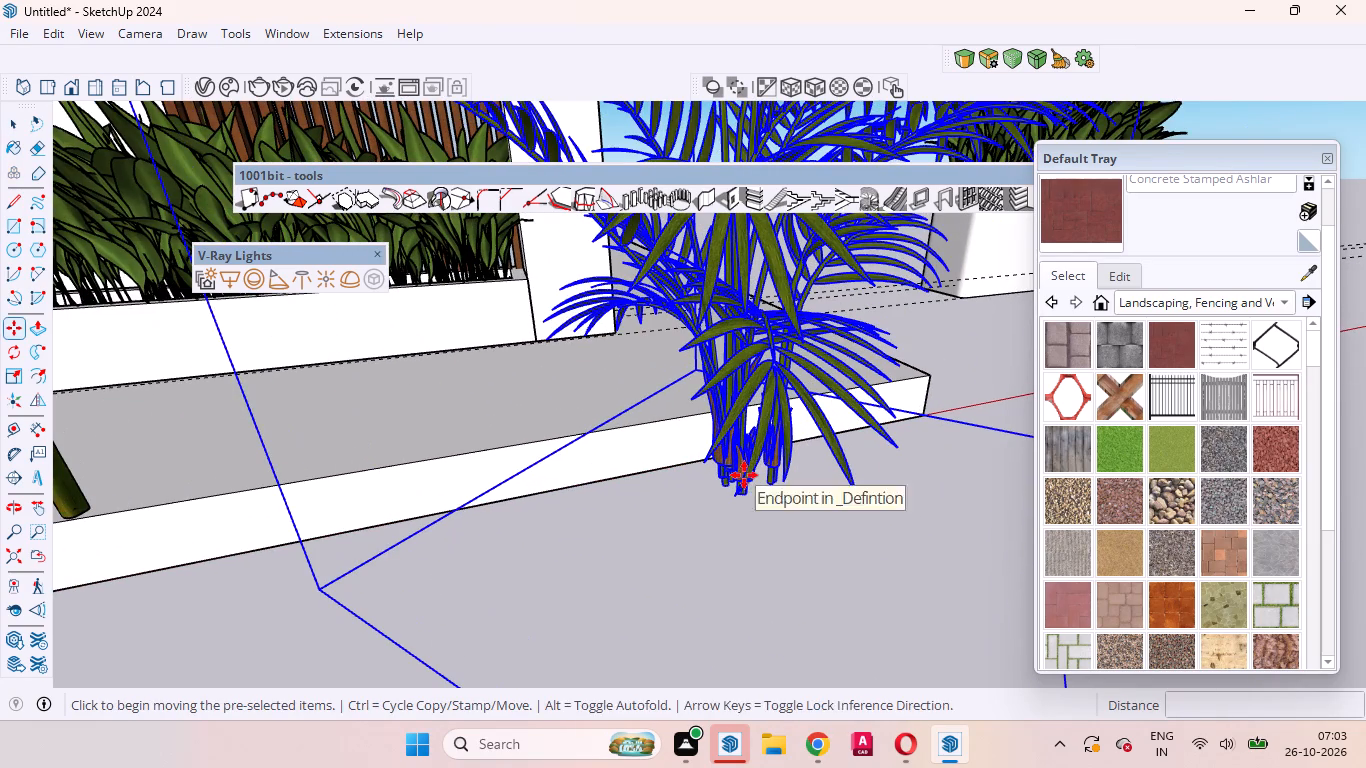
{"action": "left_click", "coordinate": [744, 498]}
{"action": "scroll", "coordinate": [718, 470], "scroll_direction": "down", "scroll_amount": 9}
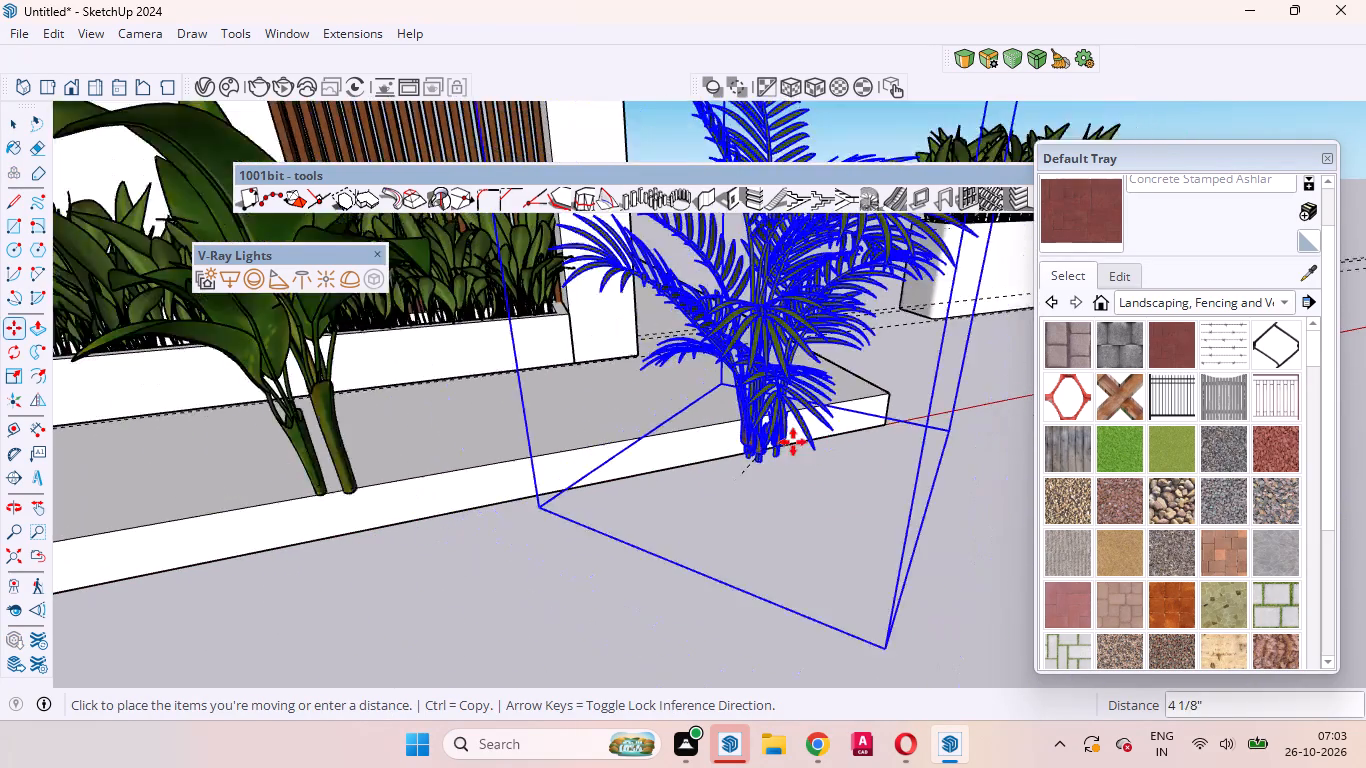
{"action": "scroll", "coordinate": [793, 442], "scroll_direction": "down", "scroll_amount": 17}
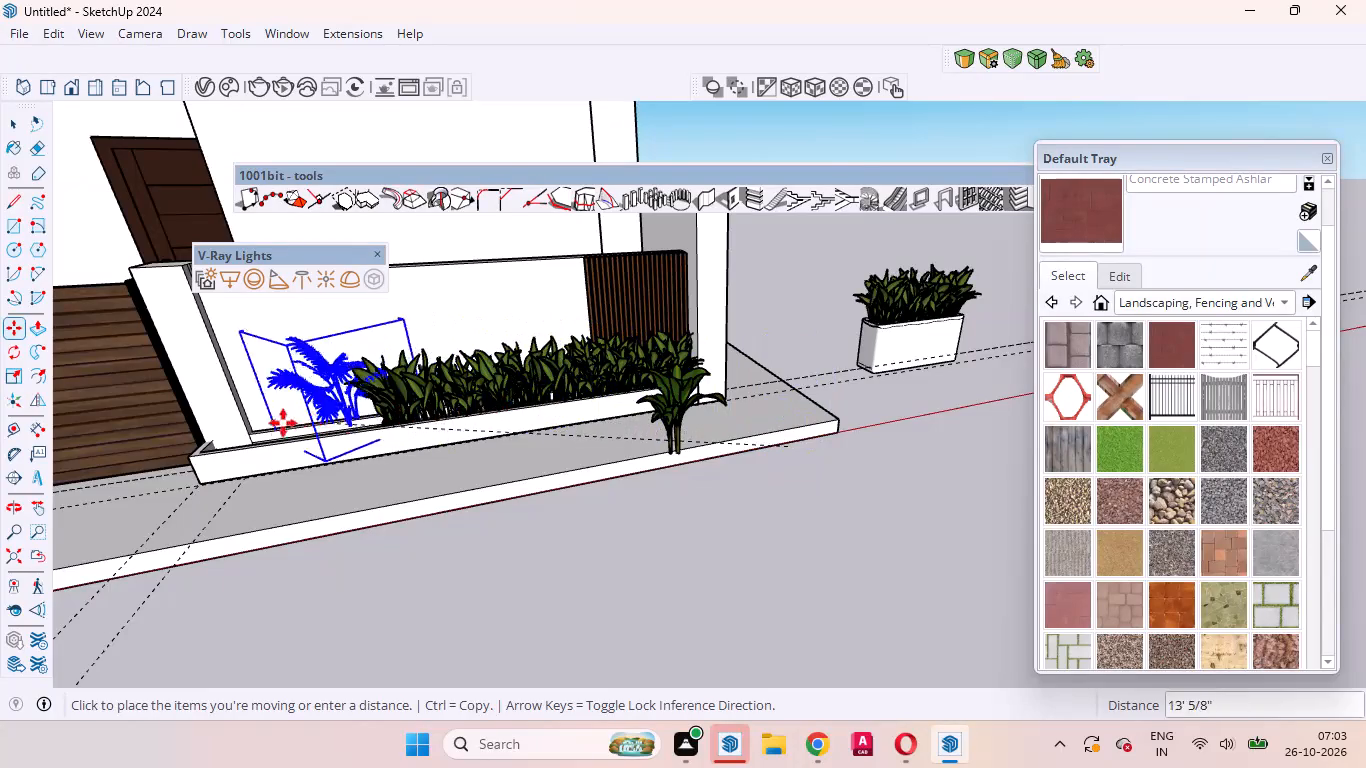
{"action": "scroll", "coordinate": [267, 429], "scroll_direction": "up", "scroll_amount": 10}
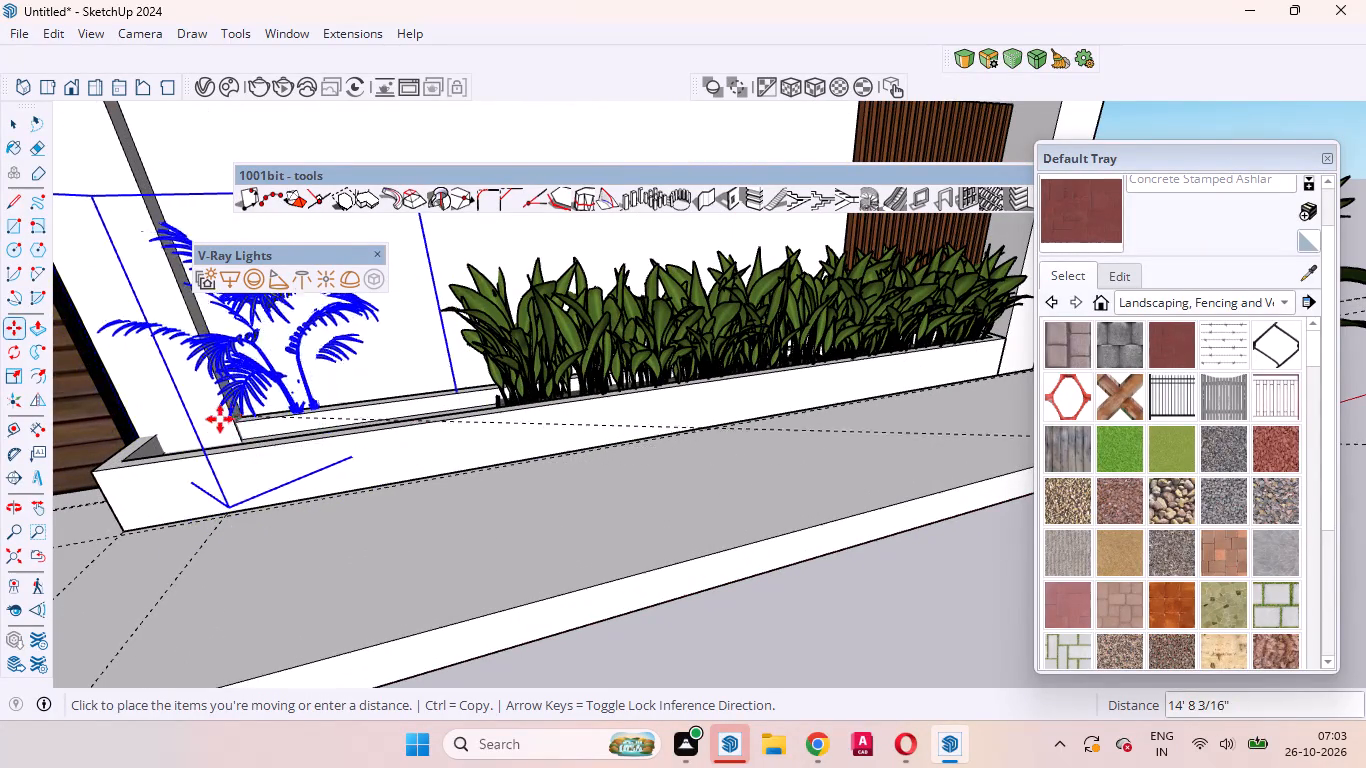
{"action": "left_click", "coordinate": [192, 444]}
Shift the feathery palm about 10" along the planter toward the gate and deselect it.
{"action": "middle_click_drag", "start_coordinate": [267, 476], "coordinate": [415, 500]}
{"action": "scroll", "coordinate": [417, 499], "scroll_direction": "up", "scroll_amount": 1}
{"action": "scroll", "coordinate": [448, 477], "scroll_direction": "down", "scroll_amount": 14}
{"action": "scroll", "coordinate": [345, 505], "scroll_direction": "up", "scroll_amount": 10}
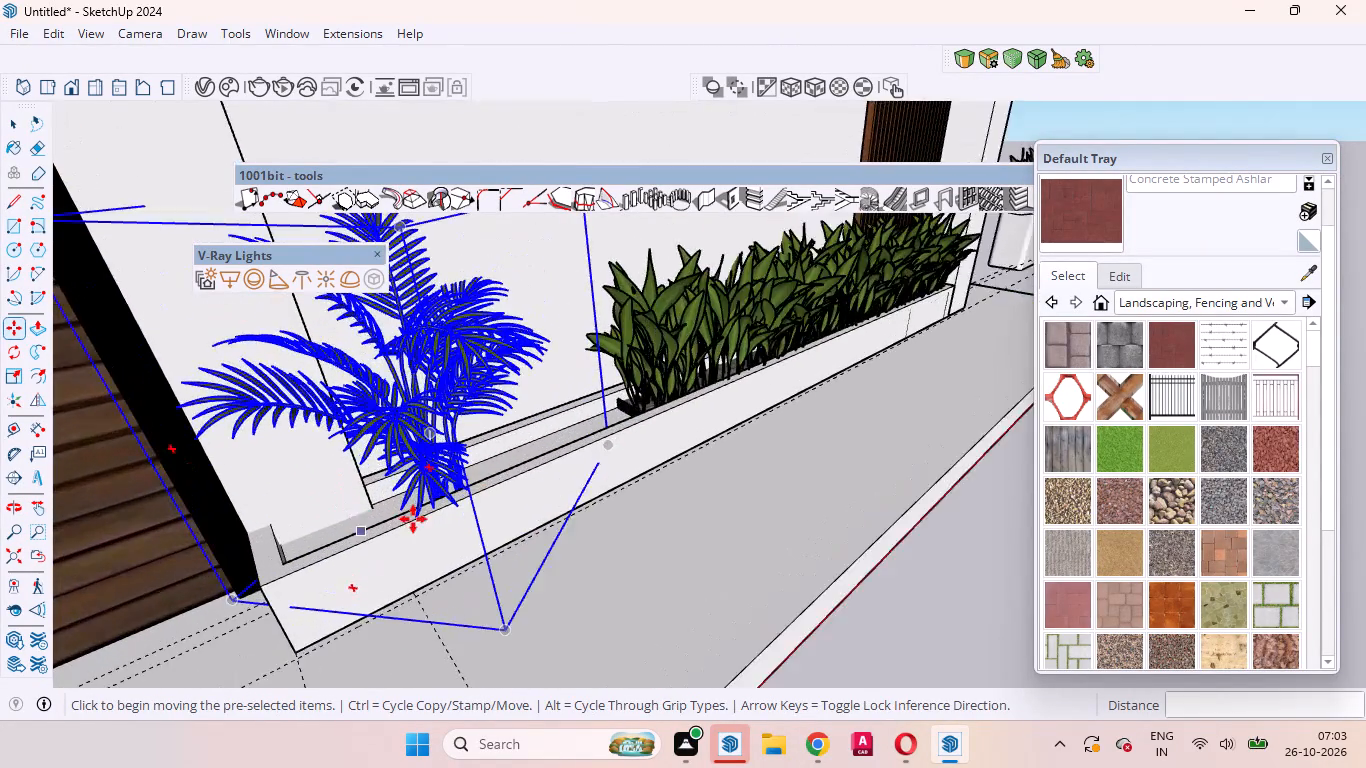
{"action": "scroll", "coordinate": [413, 519], "scroll_direction": "up", "scroll_amount": 13}
{"action": "left_click", "coordinate": [508, 452]}
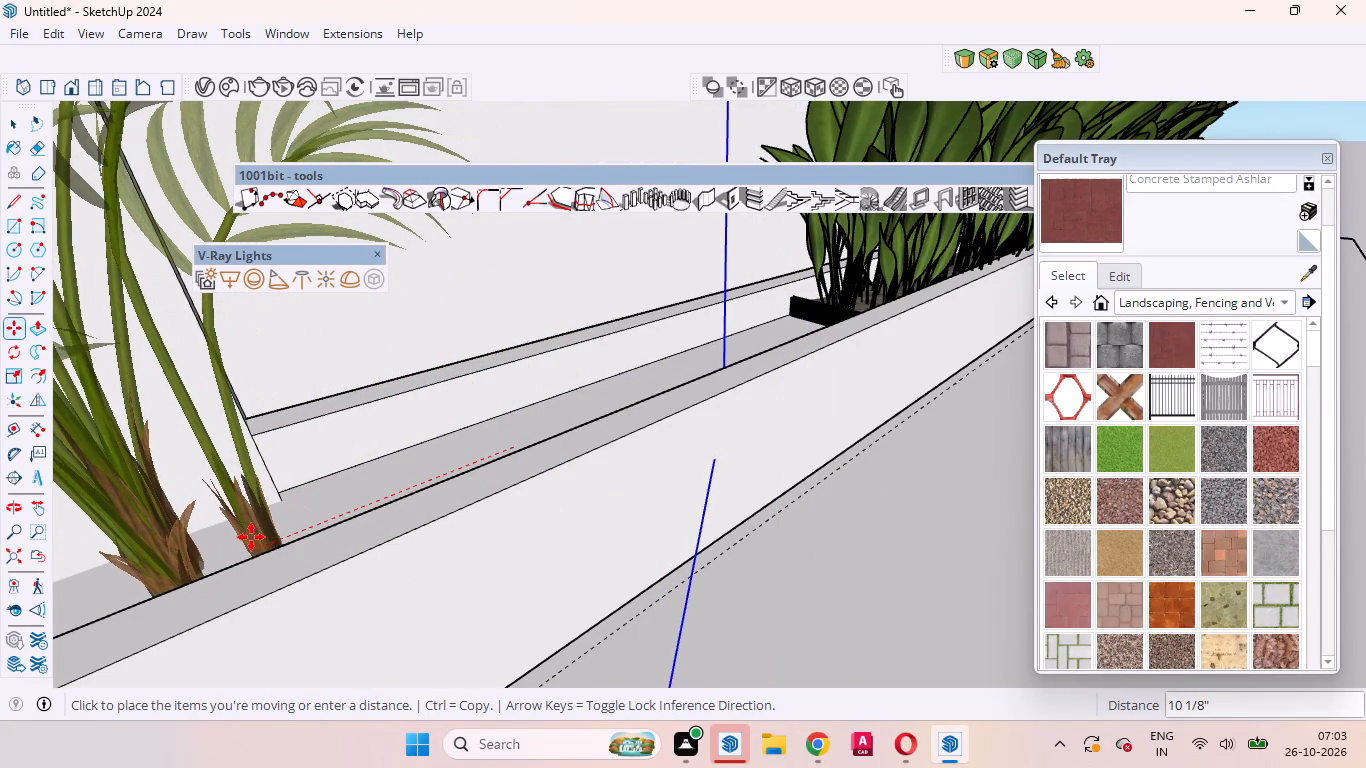
{"action": "left_click", "coordinate": [251, 537]}
{"action": "scroll", "coordinate": [433, 475], "scroll_direction": "down", "scroll_amount": 17}
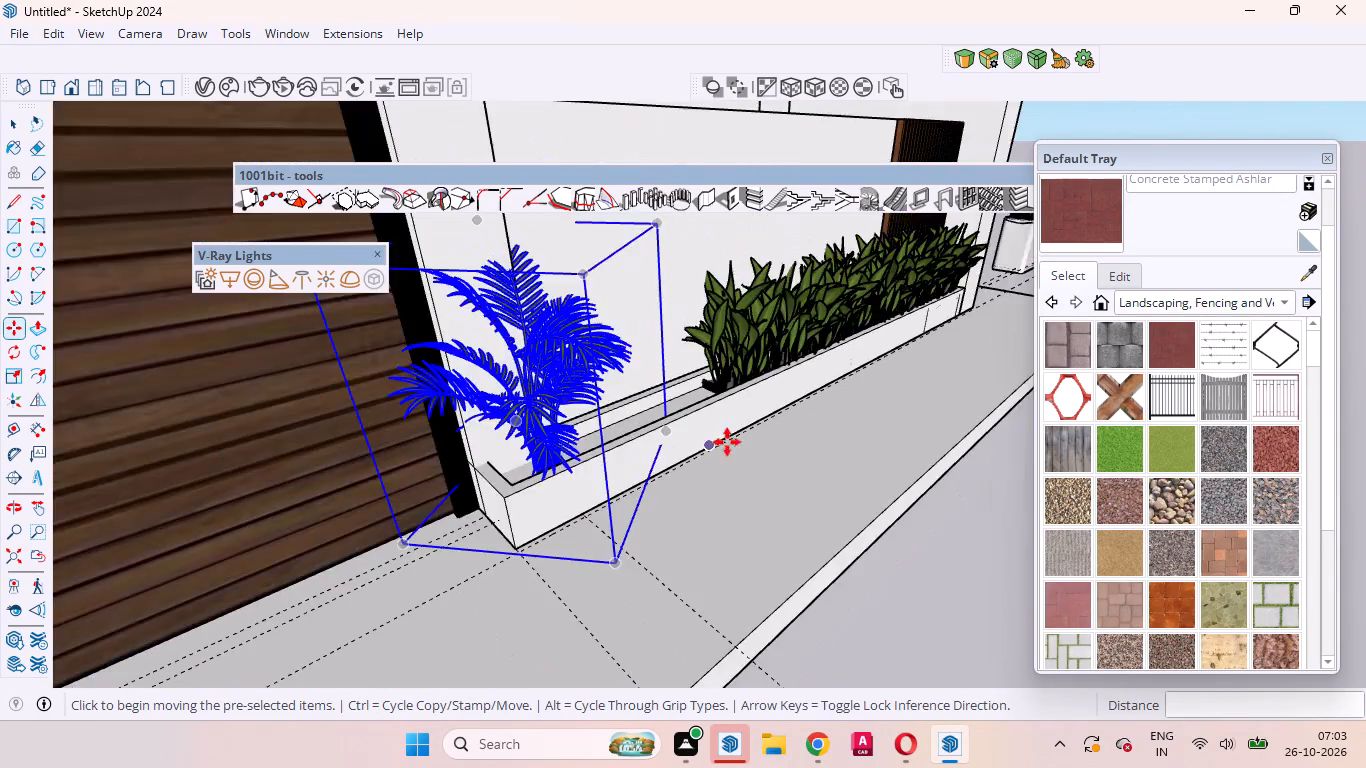
{"action": "scroll", "coordinate": [727, 442], "scroll_direction": "down", "scroll_amount": 5}
{"action": "key", "text": "space"}
{"action": "left_click", "coordinate": [867, 568]}
Scale the feathery palm's height by about 1.55 along the blue axis, up to the top of the gate pillar.
{"action": "scroll", "coordinate": [856, 572], "scroll_direction": "up", "scroll_amount": 1}
{"action": "middle_click_drag", "start_coordinate": [854, 571], "coordinate": [609, 478]}
{"action": "scroll", "coordinate": [609, 265], "scroll_direction": "up", "scroll_amount": 10}
{"action": "left_click", "coordinate": [557, 433]}
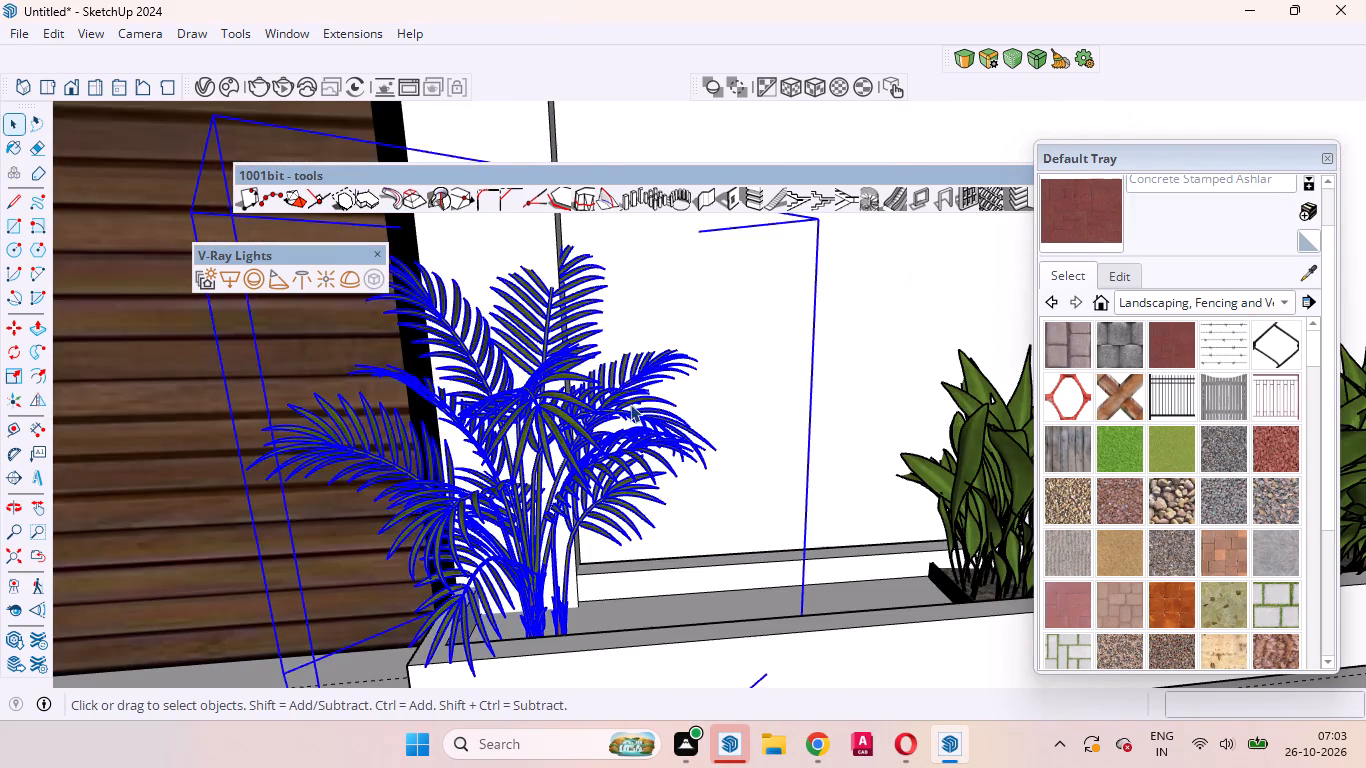
{"action": "scroll", "coordinate": [638, 401], "scroll_direction": "down", "scroll_amount": 11}
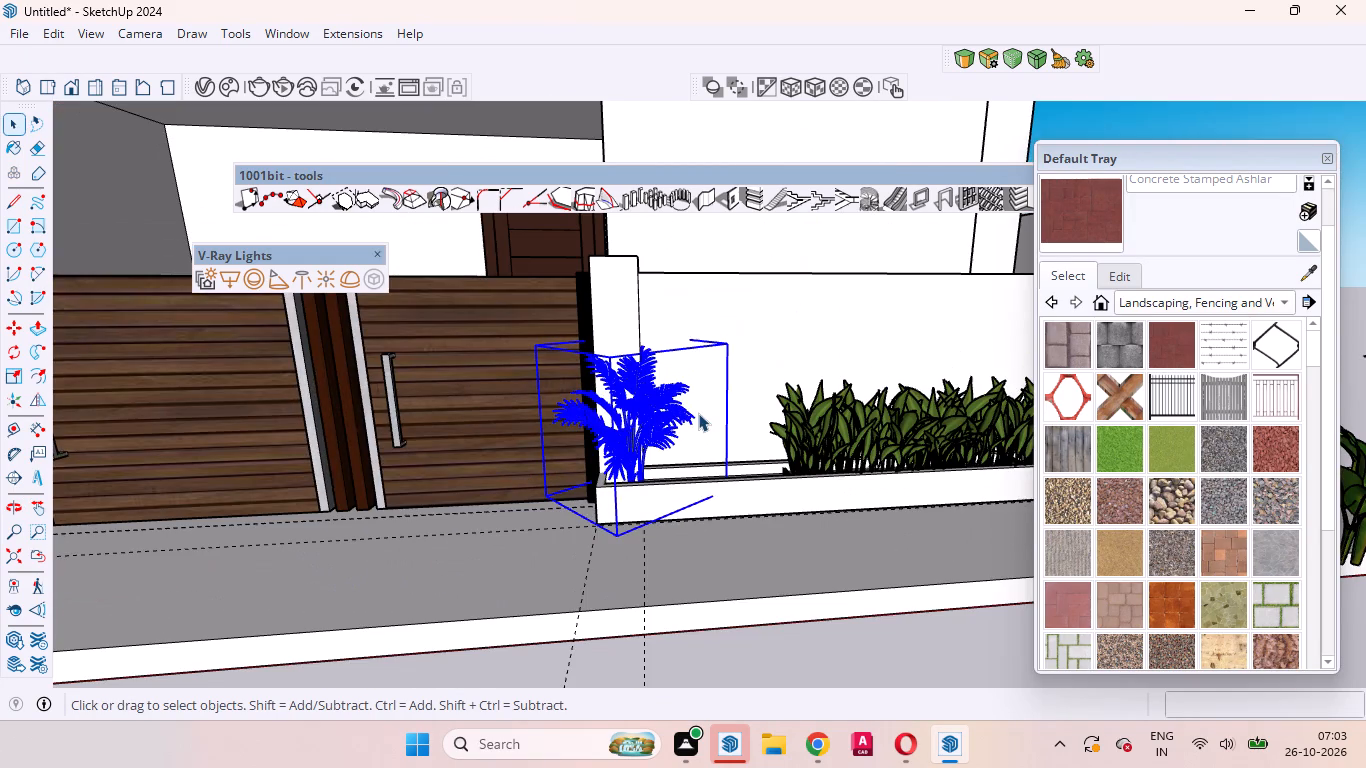
{"action": "key", "text": "s"}
{"action": "left_click", "coordinate": [640, 344]}
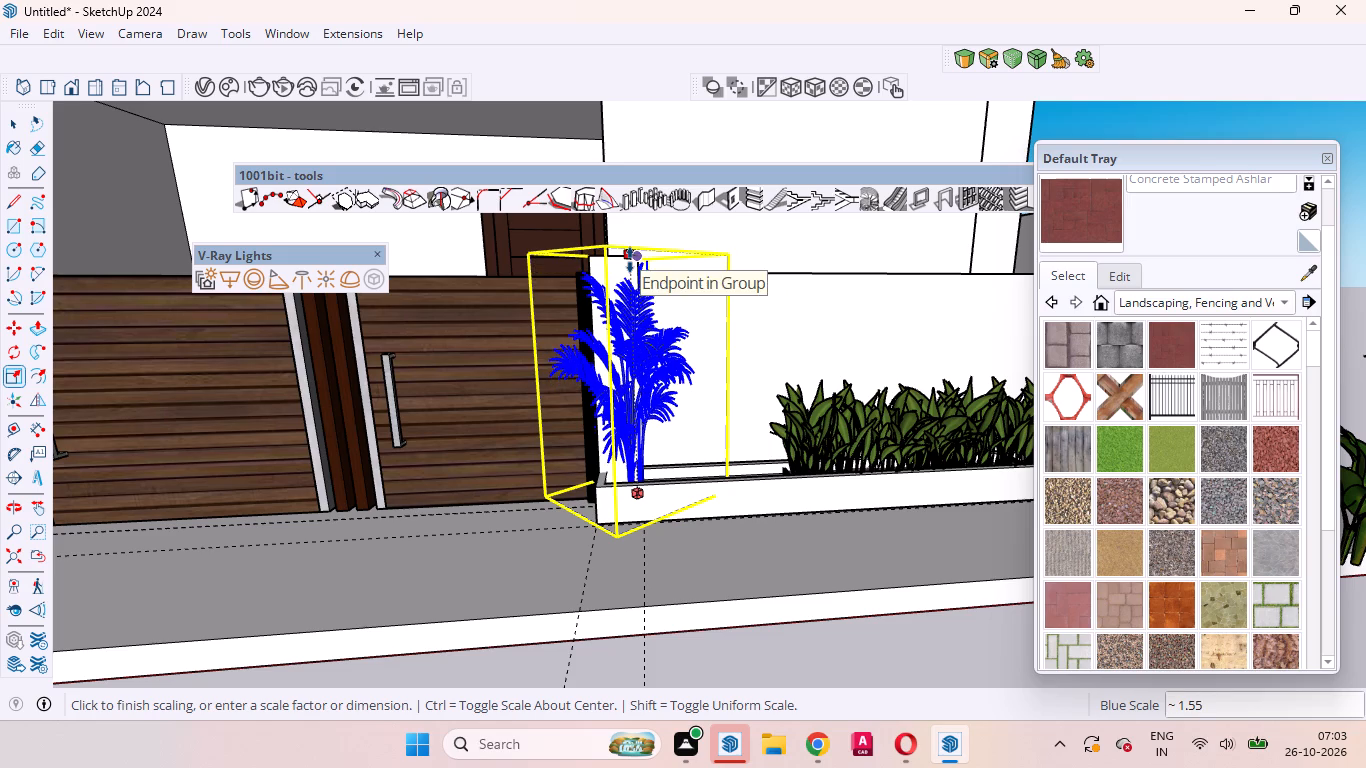
{"action": "left_click", "coordinate": [630, 260]}
{"action": "key", "text": "space"}
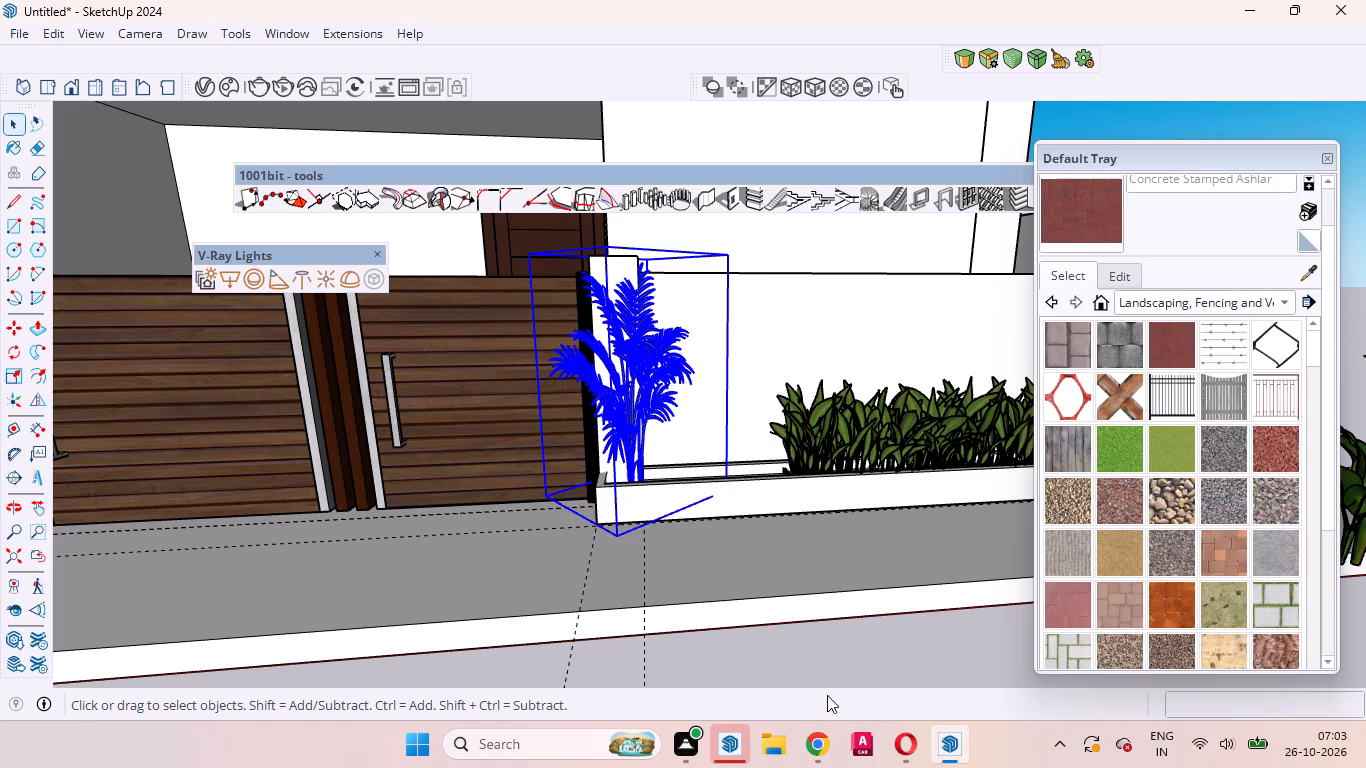
Scale the feathery palm wider along the green axis from the side facing the boundary wall planter, and deselect it.
{"action": "left_click", "coordinate": [818, 662]}
{"action": "scroll", "coordinate": [783, 439], "scroll_direction": "down", "scroll_amount": 4}
{"action": "scroll", "coordinate": [684, 329], "scroll_direction": "up", "scroll_amount": 5}
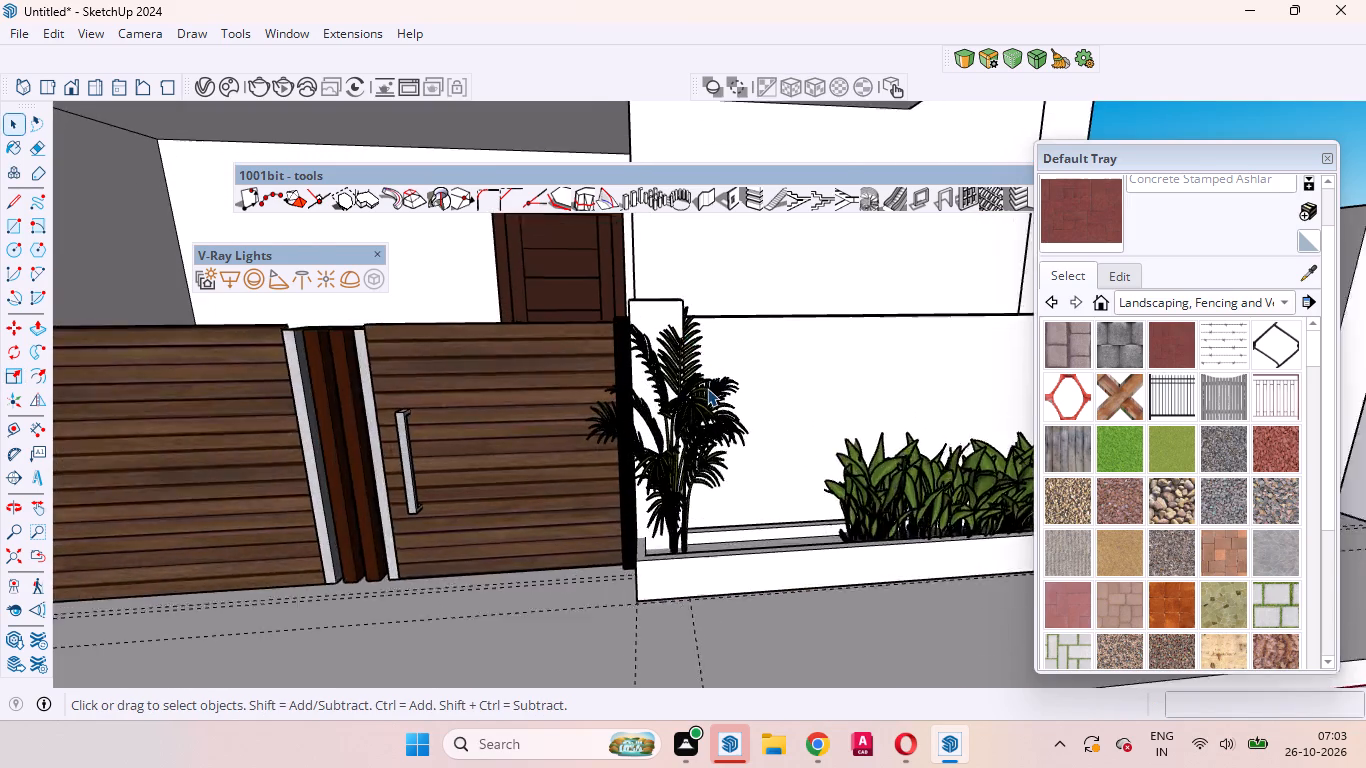
{"action": "scroll", "coordinate": [707, 388], "scroll_direction": "up", "scroll_amount": 2}
{"action": "middle_click_drag", "start_coordinate": [696, 460], "coordinate": [584, 443]}
{"action": "scroll", "coordinate": [583, 438], "scroll_direction": "up", "scroll_amount": 1}
{"action": "left_click", "coordinate": [645, 437]}
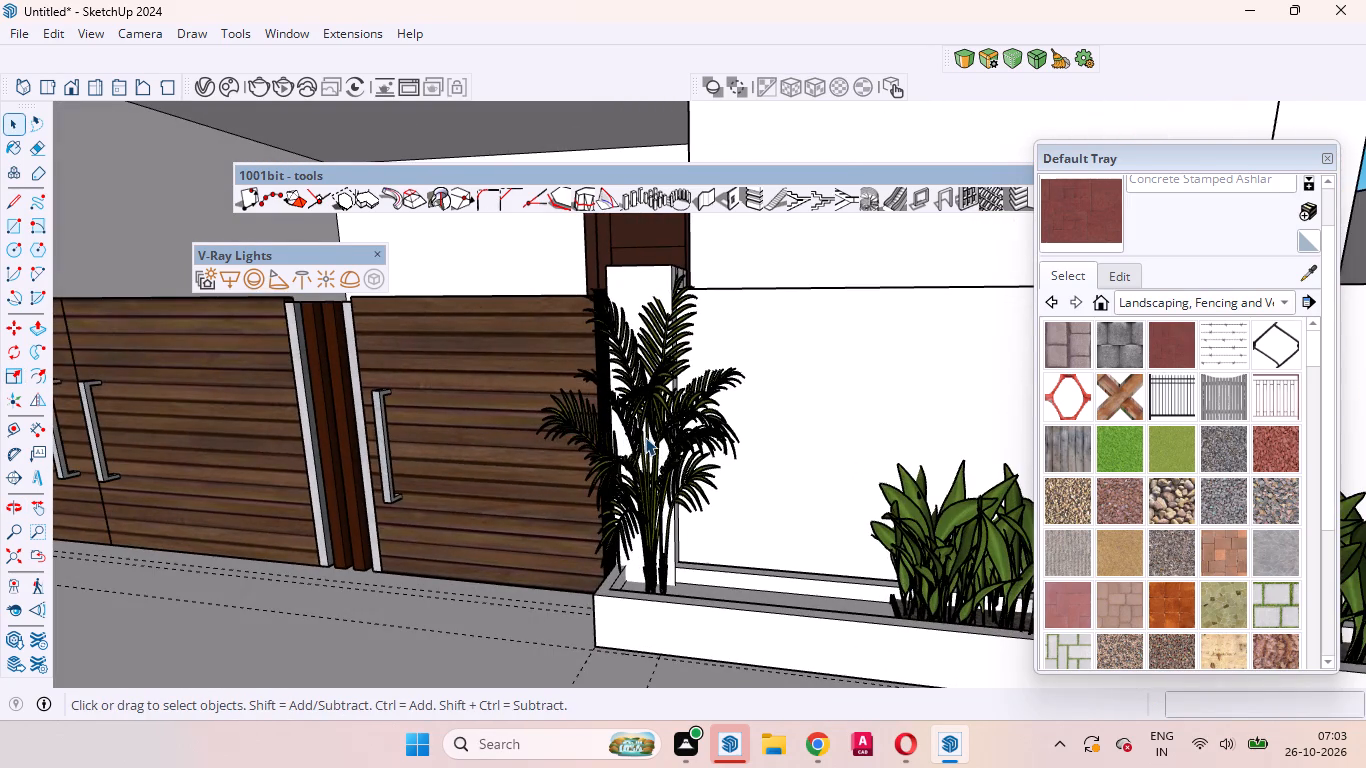
{"action": "scroll", "coordinate": [645, 437], "scroll_direction": "up", "scroll_amount": 4}
{"action": "key", "text": "s"}
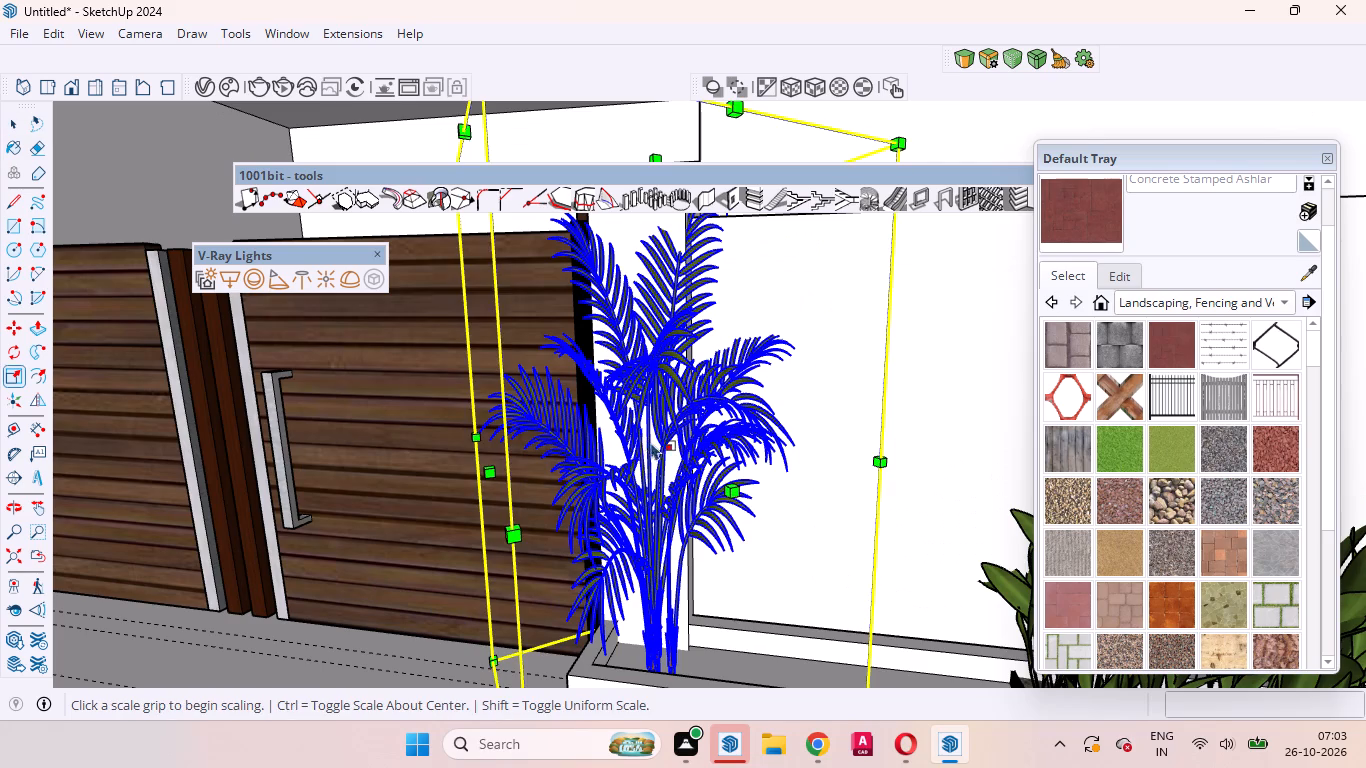
{"action": "left_click", "coordinate": [728, 484]}
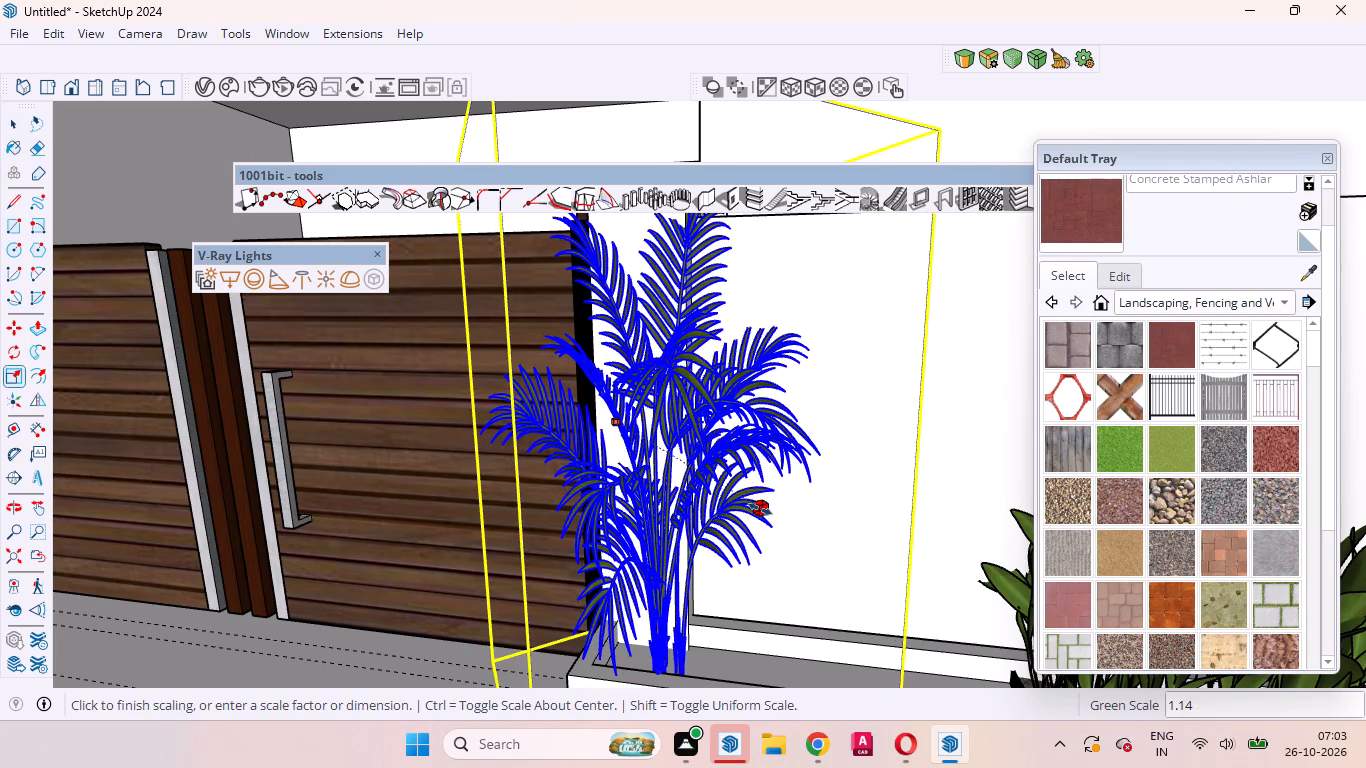
{"action": "left_click", "coordinate": [782, 523]}
{"action": "key", "text": "space"}
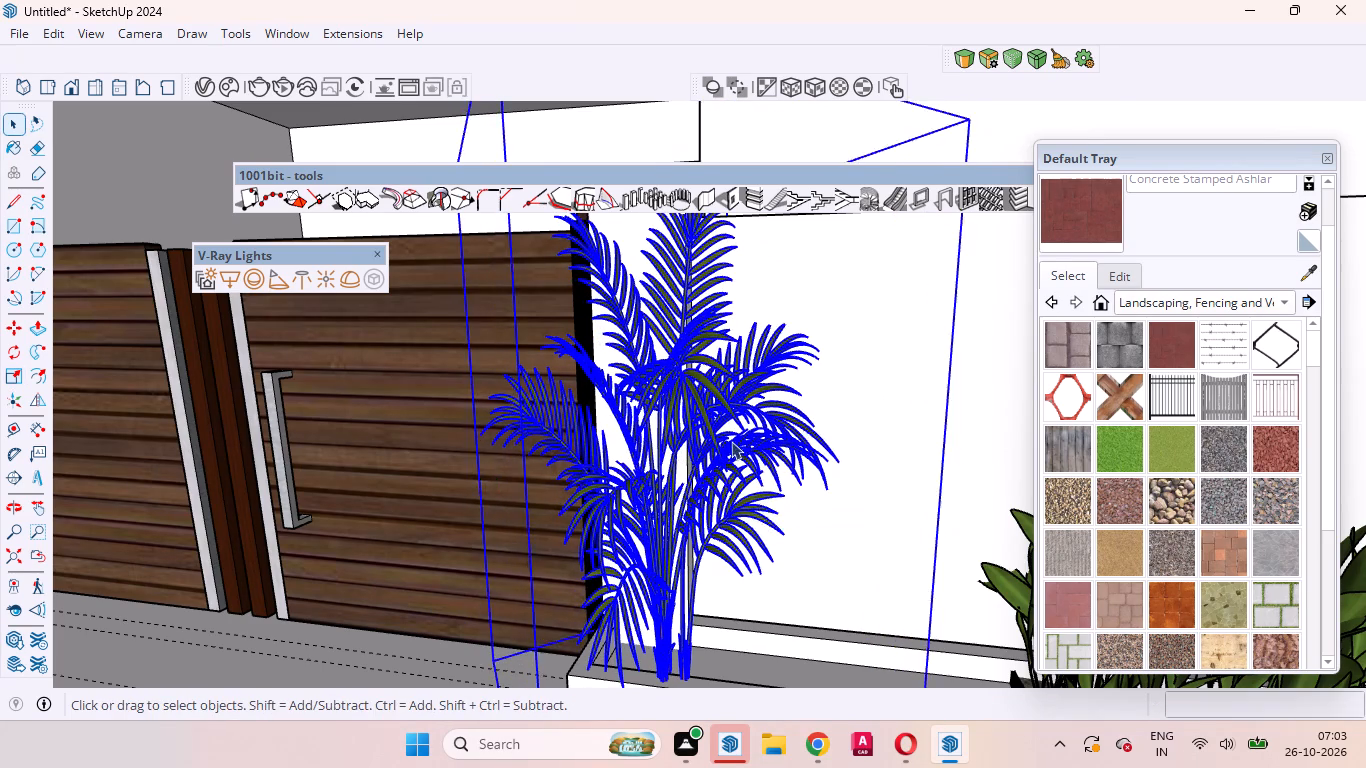
{"action": "scroll", "coordinate": [731, 441], "scroll_direction": "down", "scroll_amount": 17}
{"action": "left_click", "coordinate": [777, 651]}
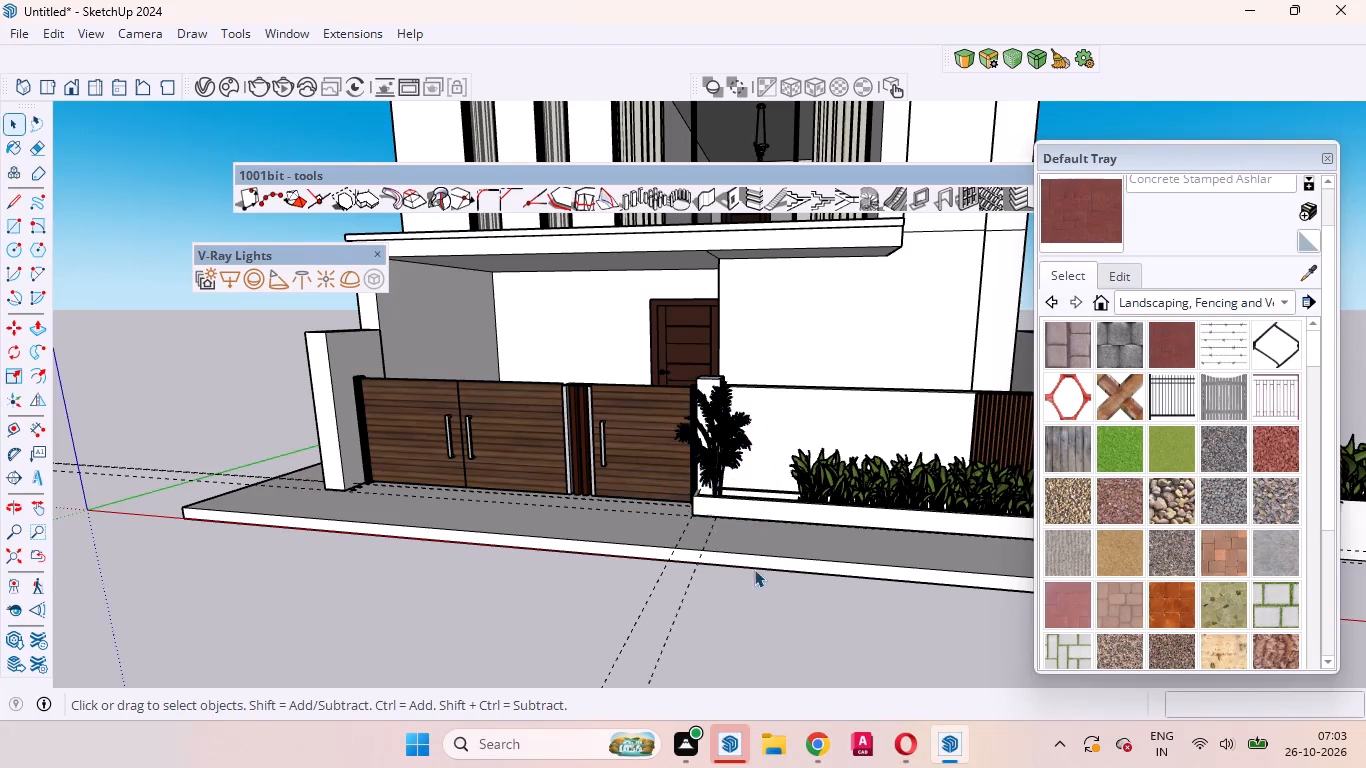
Move the feathery palm by its stem base about 2 7/16" along the green axis toward the boundary wall and deselect it.
{"action": "scroll", "coordinate": [694, 470], "scroll_direction": "up", "scroll_amount": 19}
{"action": "scroll", "coordinate": [734, 522], "scroll_direction": "down", "scroll_amount": 11}
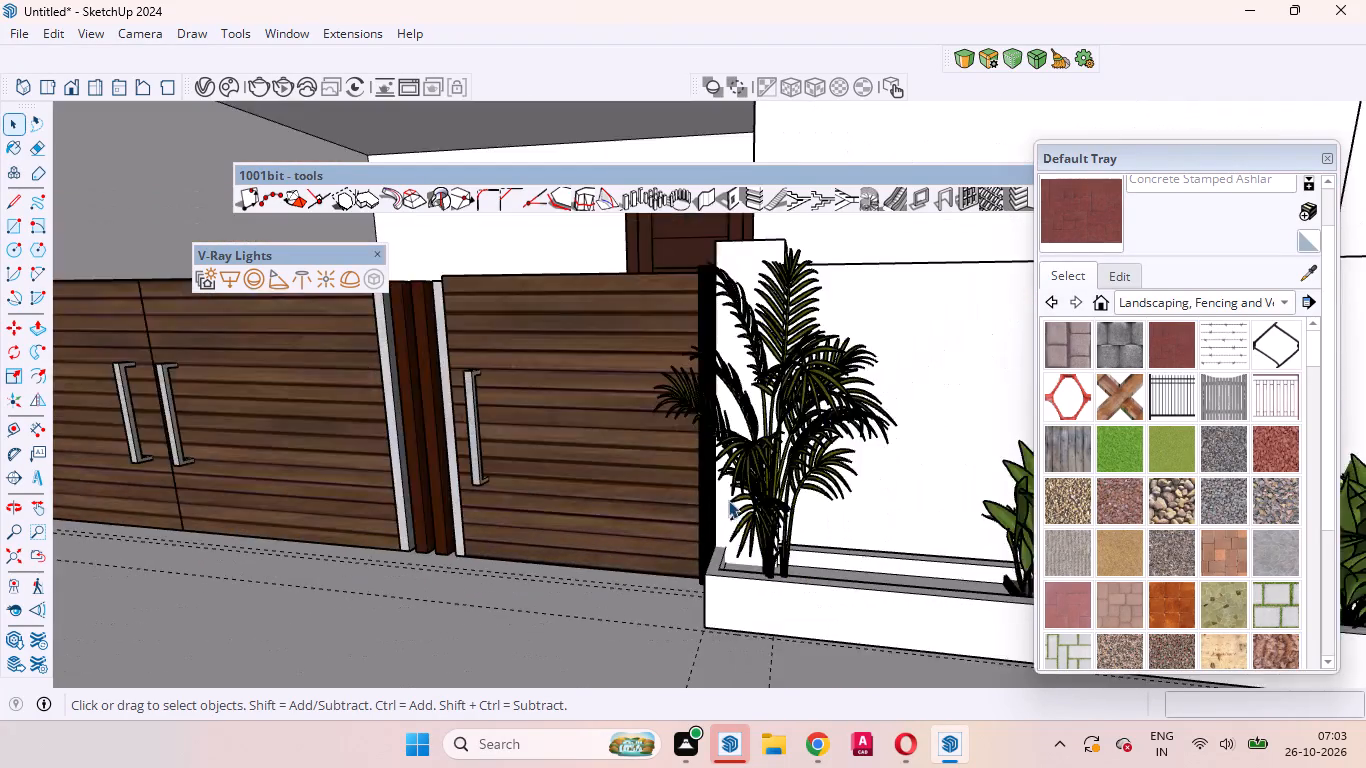
{"action": "scroll", "coordinate": [739, 516], "scroll_direction": "up", "scroll_amount": 4}
{"action": "middle_click_drag", "start_coordinate": [756, 526], "coordinate": [481, 491]}
{"action": "scroll", "coordinate": [756, 526], "scroll_direction": "up", "scroll_amount": 1}
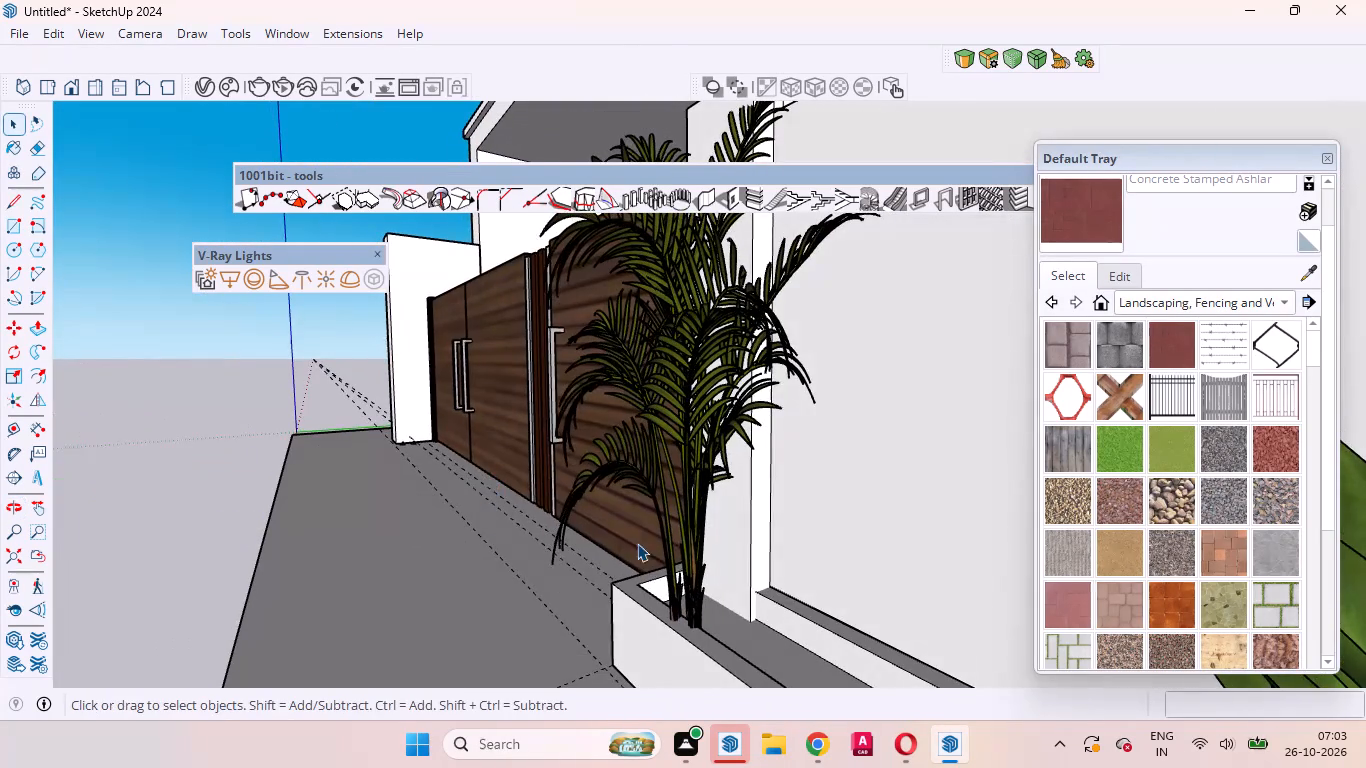
{"action": "scroll", "coordinate": [633, 445], "scroll_direction": "down", "scroll_amount": 11}
{"action": "scroll", "coordinate": [637, 445], "scroll_direction": "up", "scroll_amount": 1}
{"action": "middle_click_drag", "start_coordinate": [637, 445], "coordinate": [466, 528]}
{"action": "scroll", "coordinate": [640, 433], "scroll_direction": "up", "scroll_amount": 10}
{"action": "left_click", "coordinate": [669, 514]}
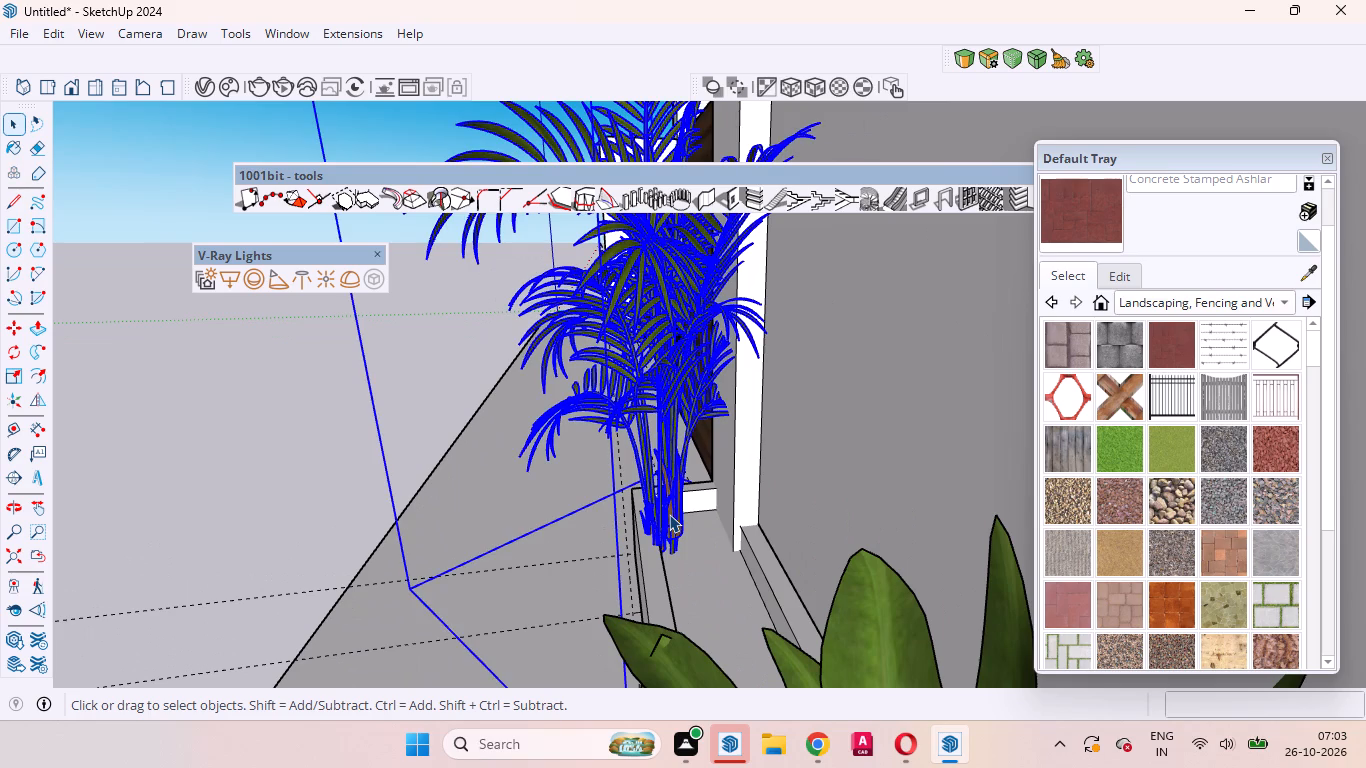
{"action": "key", "text": "m"}
{"action": "left_click", "coordinate": [669, 514]}
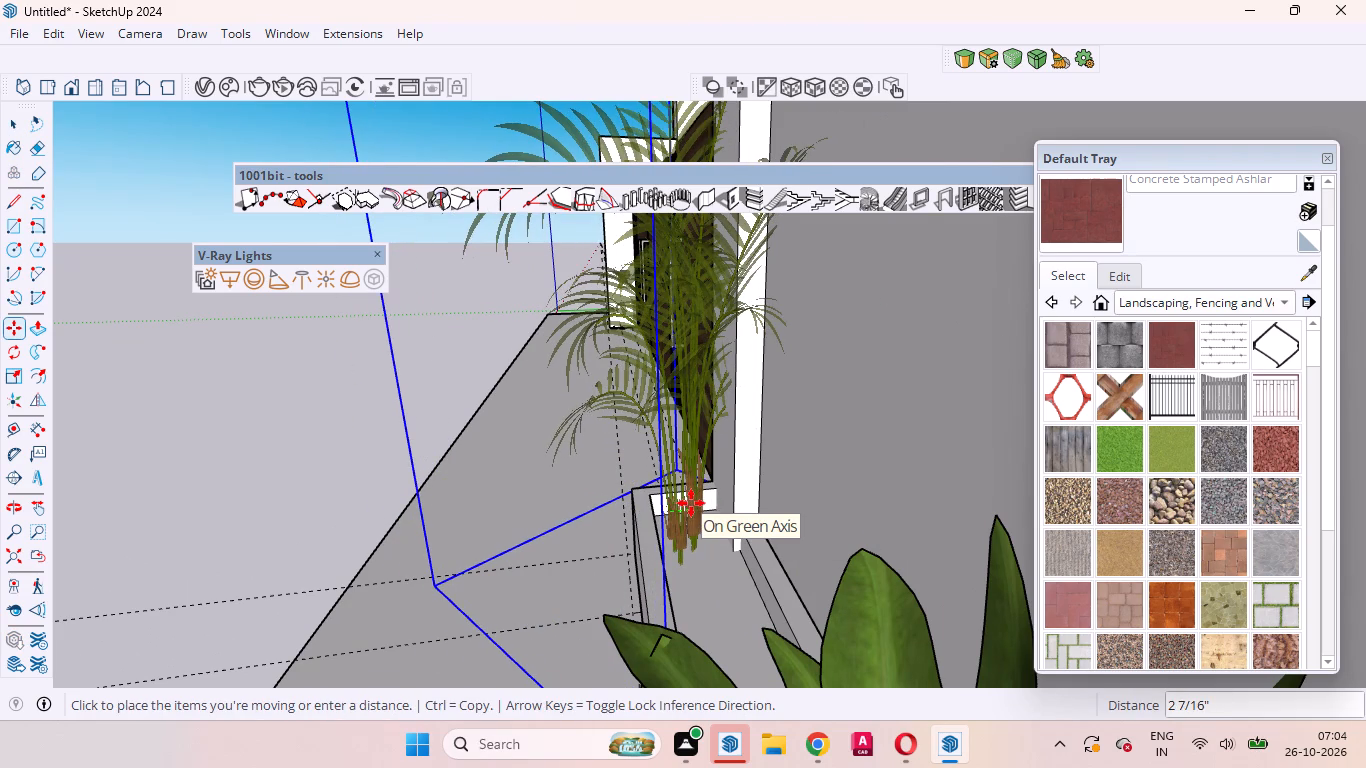
{"action": "left_click", "coordinate": [691, 503]}
{"action": "key", "text": "space"}
{"action": "left_click", "coordinate": [301, 466]}
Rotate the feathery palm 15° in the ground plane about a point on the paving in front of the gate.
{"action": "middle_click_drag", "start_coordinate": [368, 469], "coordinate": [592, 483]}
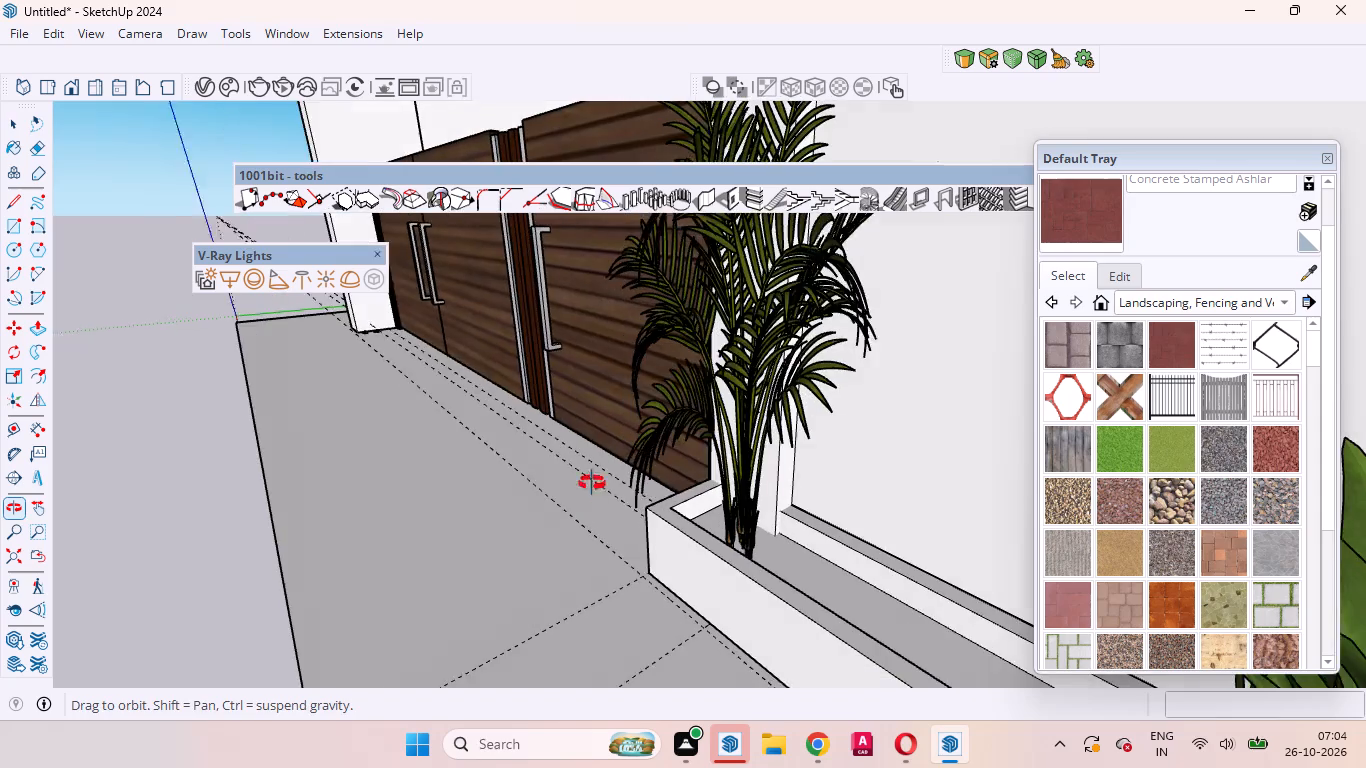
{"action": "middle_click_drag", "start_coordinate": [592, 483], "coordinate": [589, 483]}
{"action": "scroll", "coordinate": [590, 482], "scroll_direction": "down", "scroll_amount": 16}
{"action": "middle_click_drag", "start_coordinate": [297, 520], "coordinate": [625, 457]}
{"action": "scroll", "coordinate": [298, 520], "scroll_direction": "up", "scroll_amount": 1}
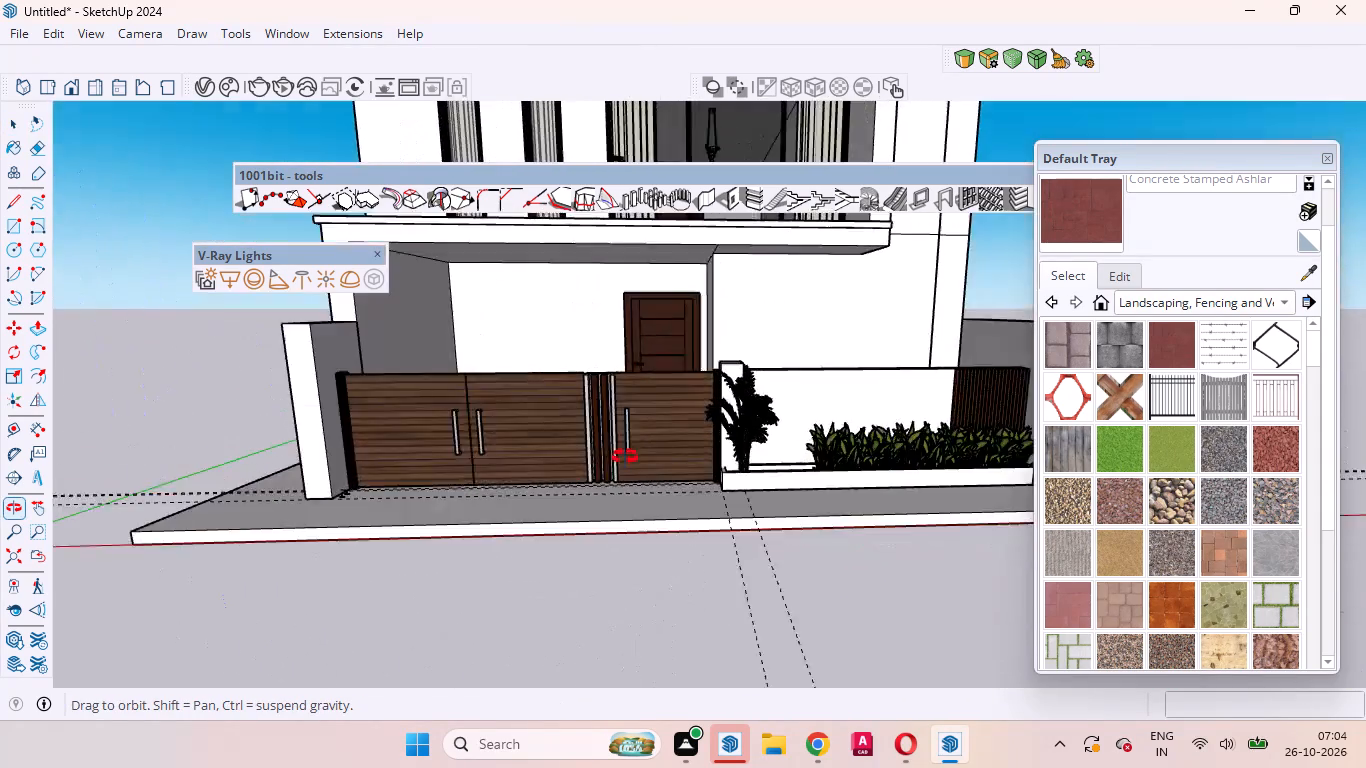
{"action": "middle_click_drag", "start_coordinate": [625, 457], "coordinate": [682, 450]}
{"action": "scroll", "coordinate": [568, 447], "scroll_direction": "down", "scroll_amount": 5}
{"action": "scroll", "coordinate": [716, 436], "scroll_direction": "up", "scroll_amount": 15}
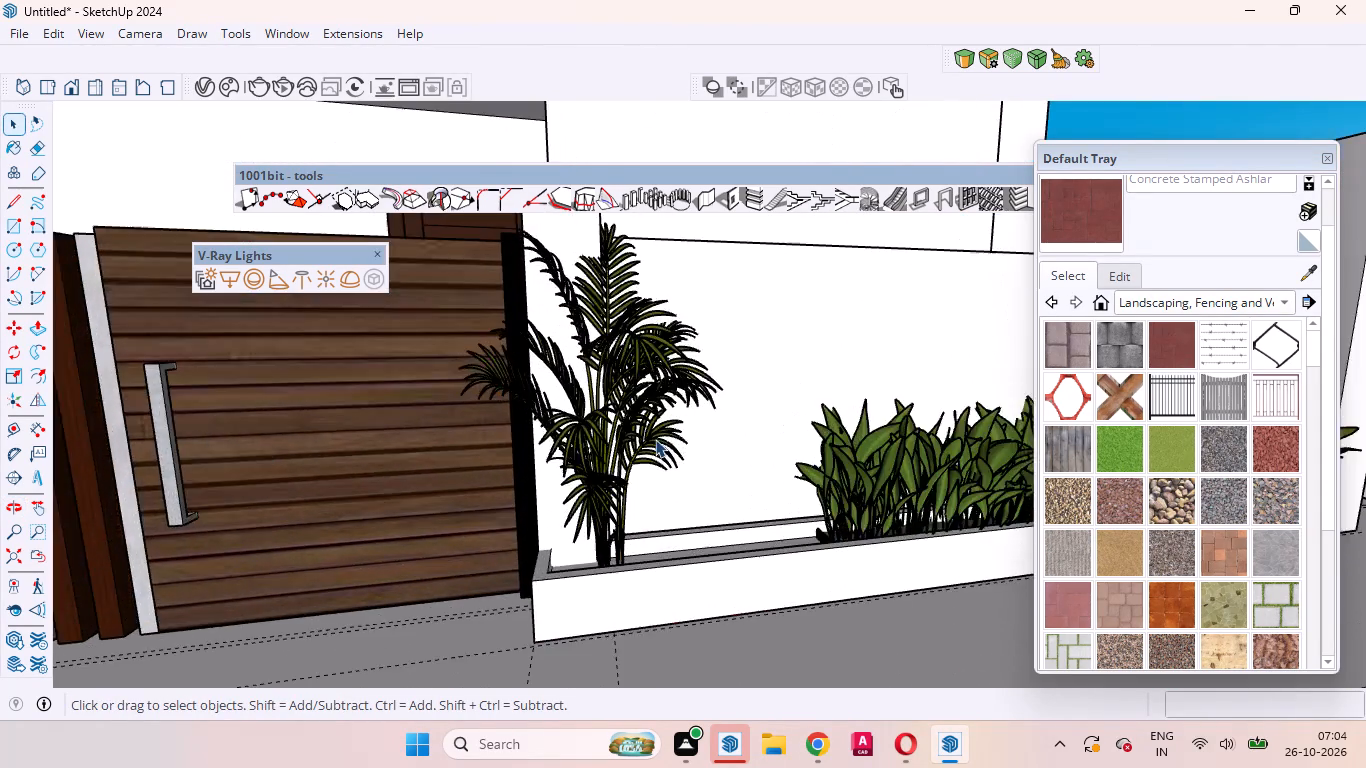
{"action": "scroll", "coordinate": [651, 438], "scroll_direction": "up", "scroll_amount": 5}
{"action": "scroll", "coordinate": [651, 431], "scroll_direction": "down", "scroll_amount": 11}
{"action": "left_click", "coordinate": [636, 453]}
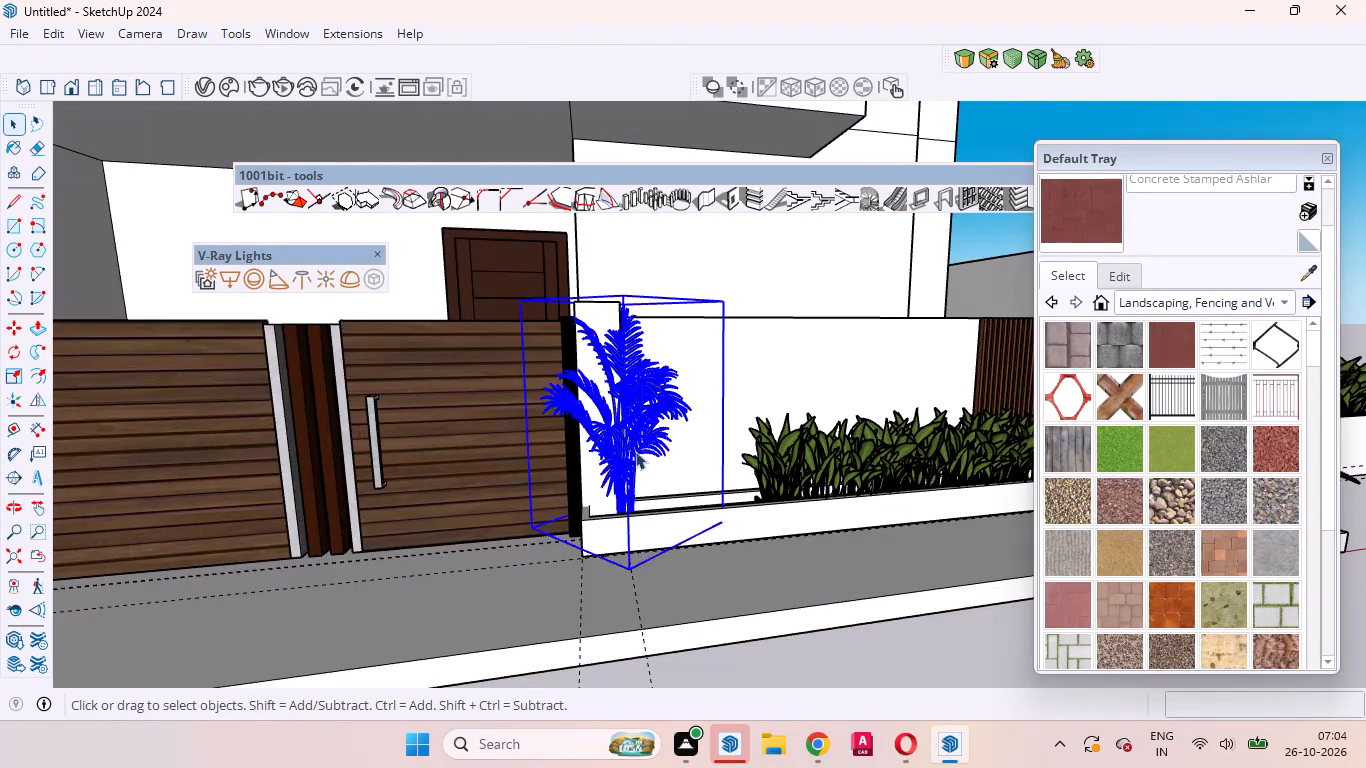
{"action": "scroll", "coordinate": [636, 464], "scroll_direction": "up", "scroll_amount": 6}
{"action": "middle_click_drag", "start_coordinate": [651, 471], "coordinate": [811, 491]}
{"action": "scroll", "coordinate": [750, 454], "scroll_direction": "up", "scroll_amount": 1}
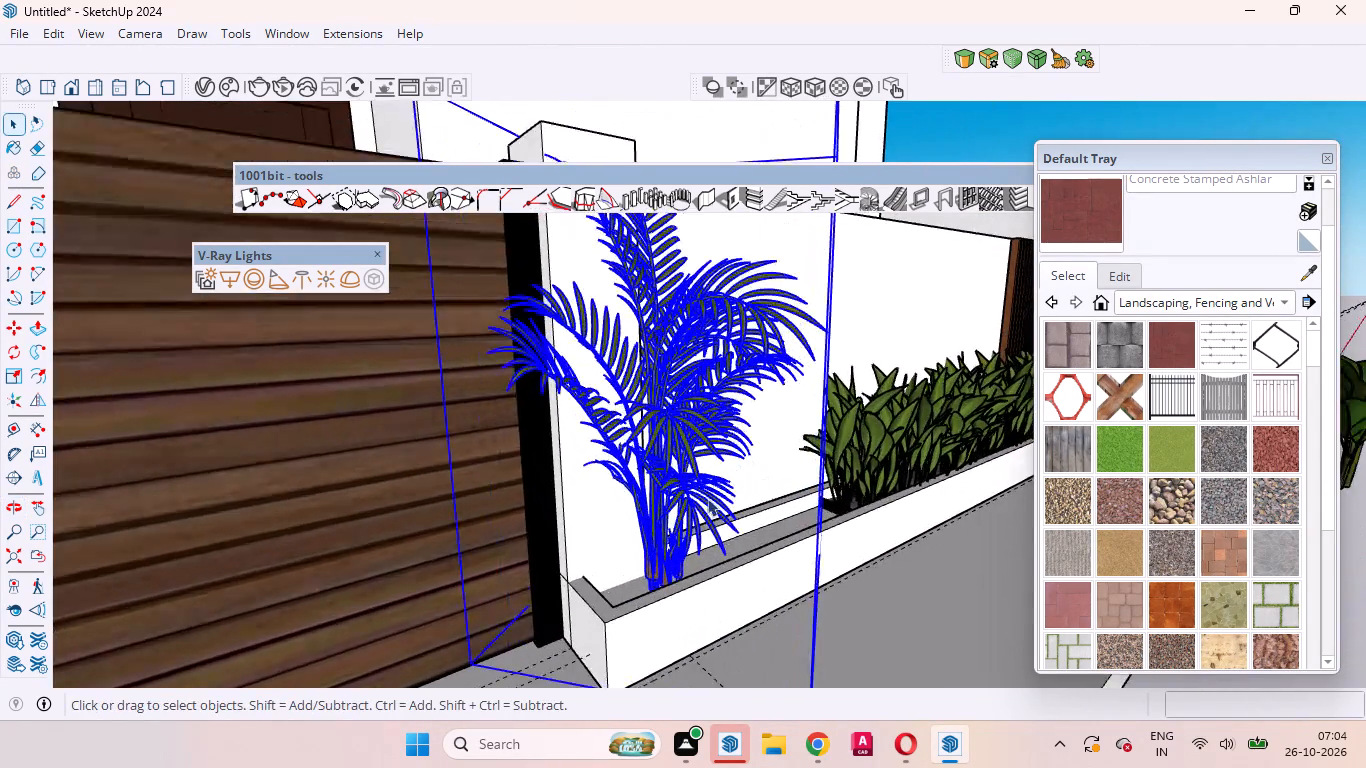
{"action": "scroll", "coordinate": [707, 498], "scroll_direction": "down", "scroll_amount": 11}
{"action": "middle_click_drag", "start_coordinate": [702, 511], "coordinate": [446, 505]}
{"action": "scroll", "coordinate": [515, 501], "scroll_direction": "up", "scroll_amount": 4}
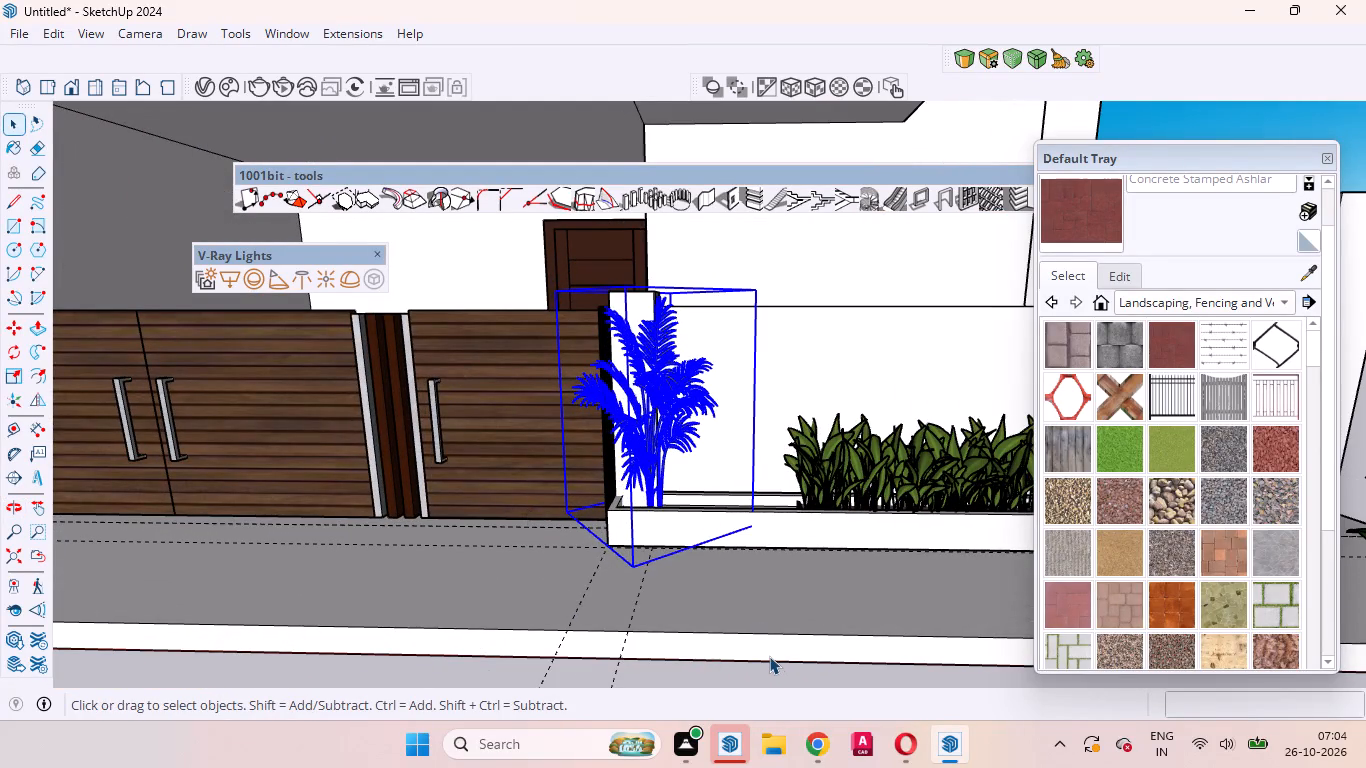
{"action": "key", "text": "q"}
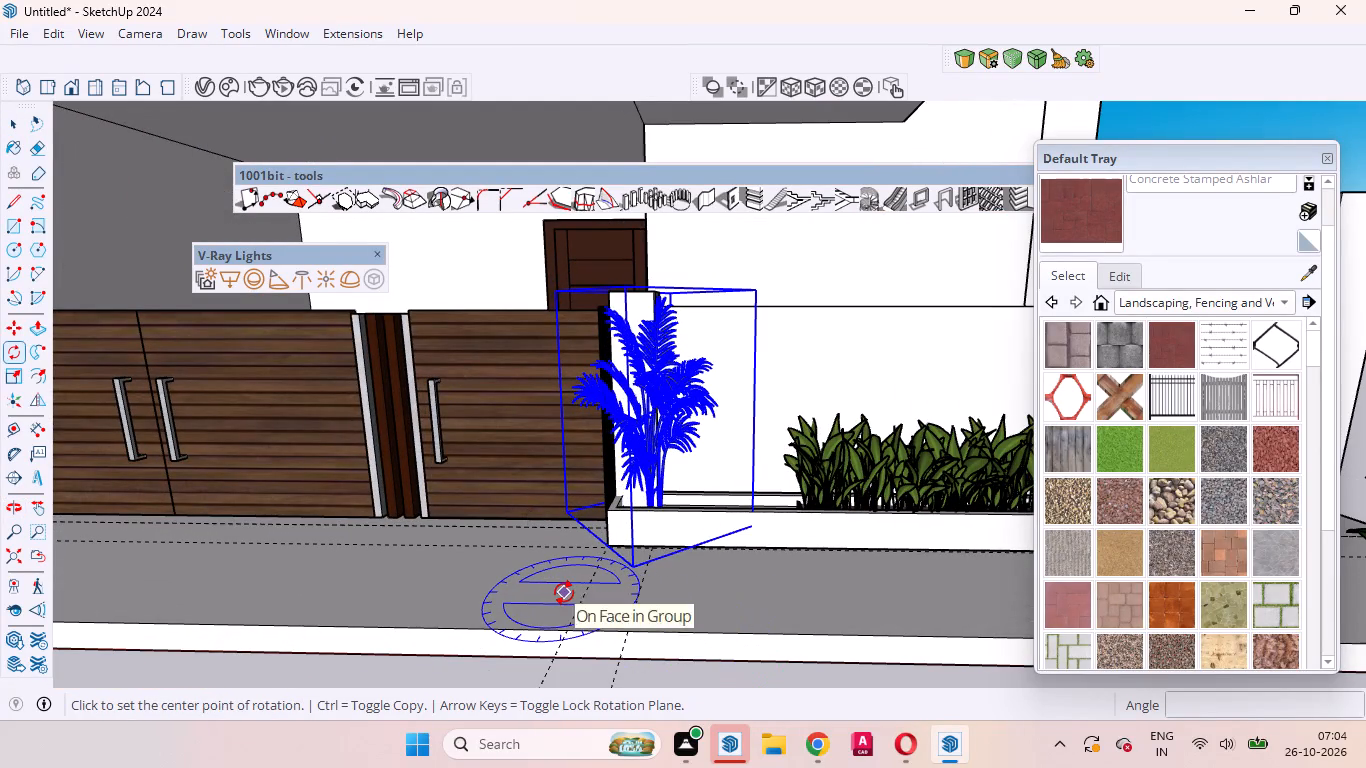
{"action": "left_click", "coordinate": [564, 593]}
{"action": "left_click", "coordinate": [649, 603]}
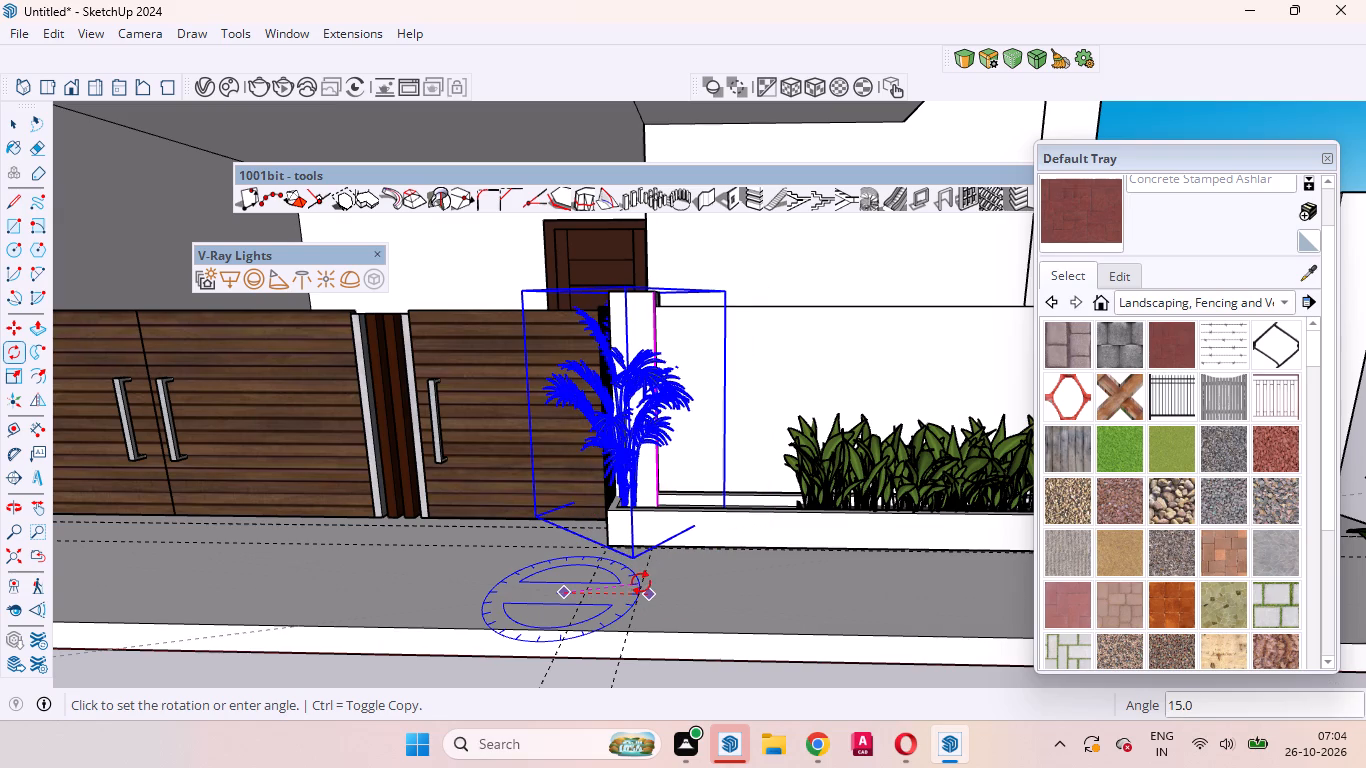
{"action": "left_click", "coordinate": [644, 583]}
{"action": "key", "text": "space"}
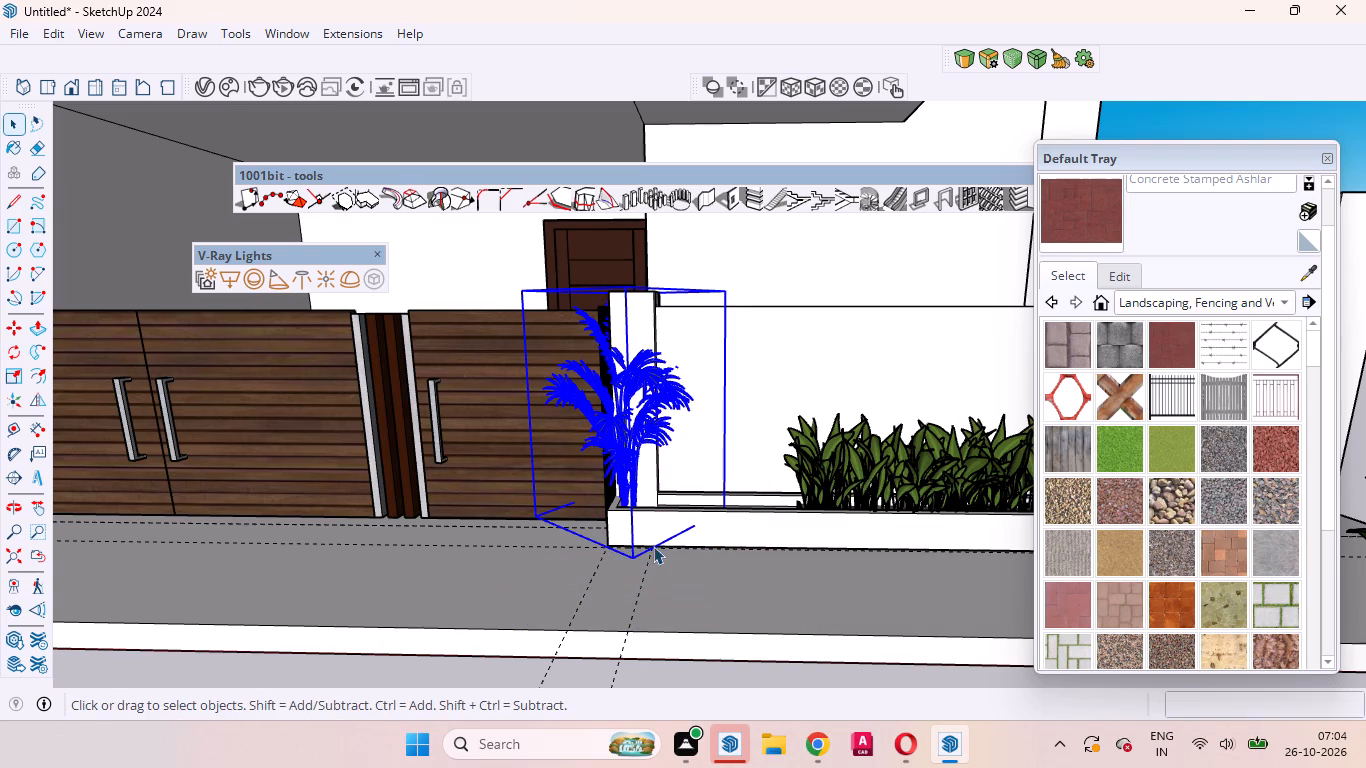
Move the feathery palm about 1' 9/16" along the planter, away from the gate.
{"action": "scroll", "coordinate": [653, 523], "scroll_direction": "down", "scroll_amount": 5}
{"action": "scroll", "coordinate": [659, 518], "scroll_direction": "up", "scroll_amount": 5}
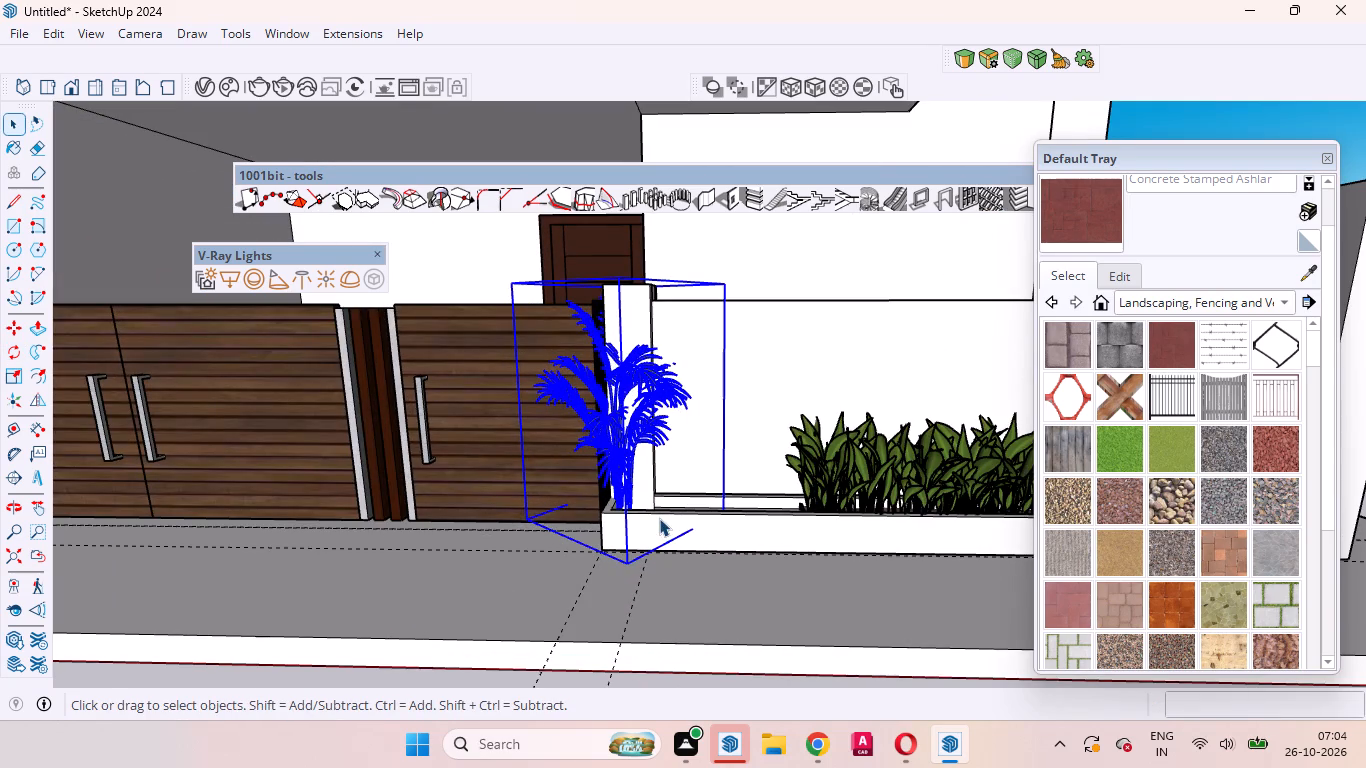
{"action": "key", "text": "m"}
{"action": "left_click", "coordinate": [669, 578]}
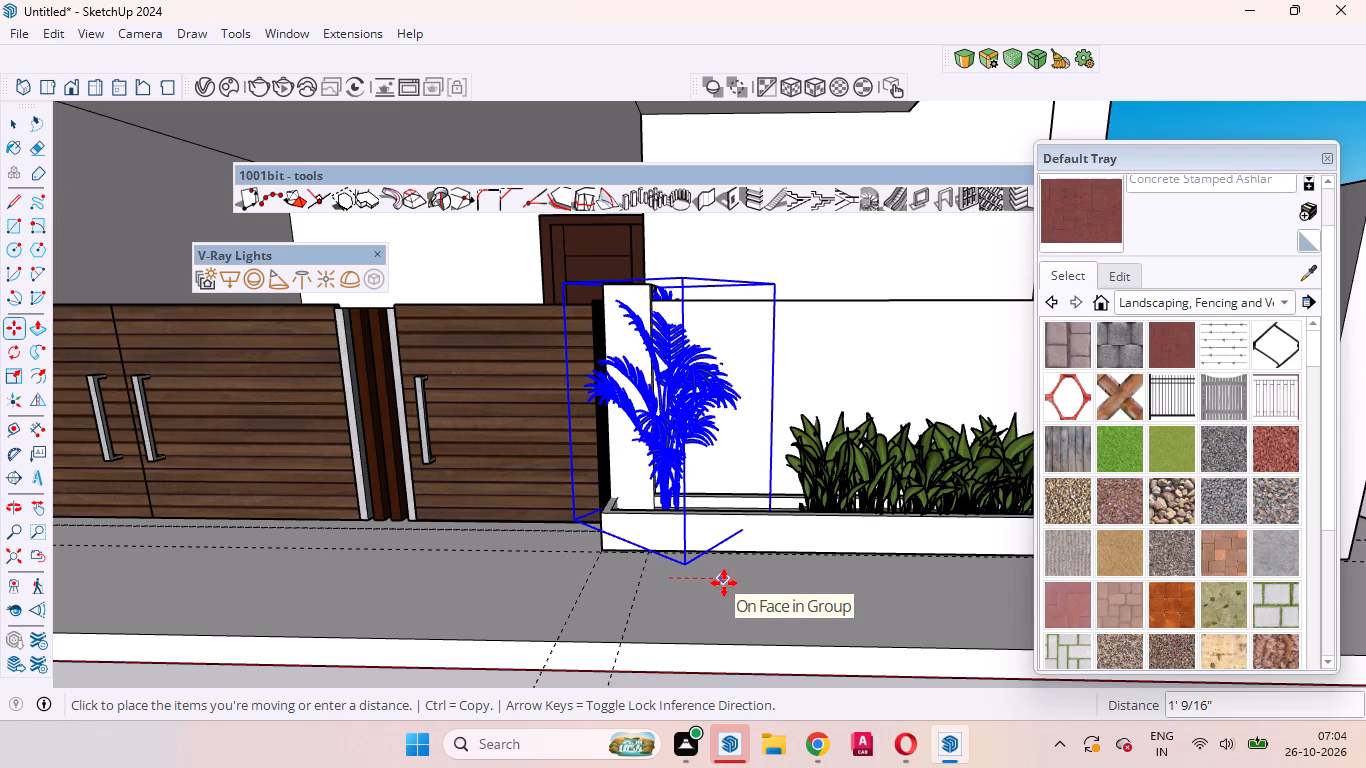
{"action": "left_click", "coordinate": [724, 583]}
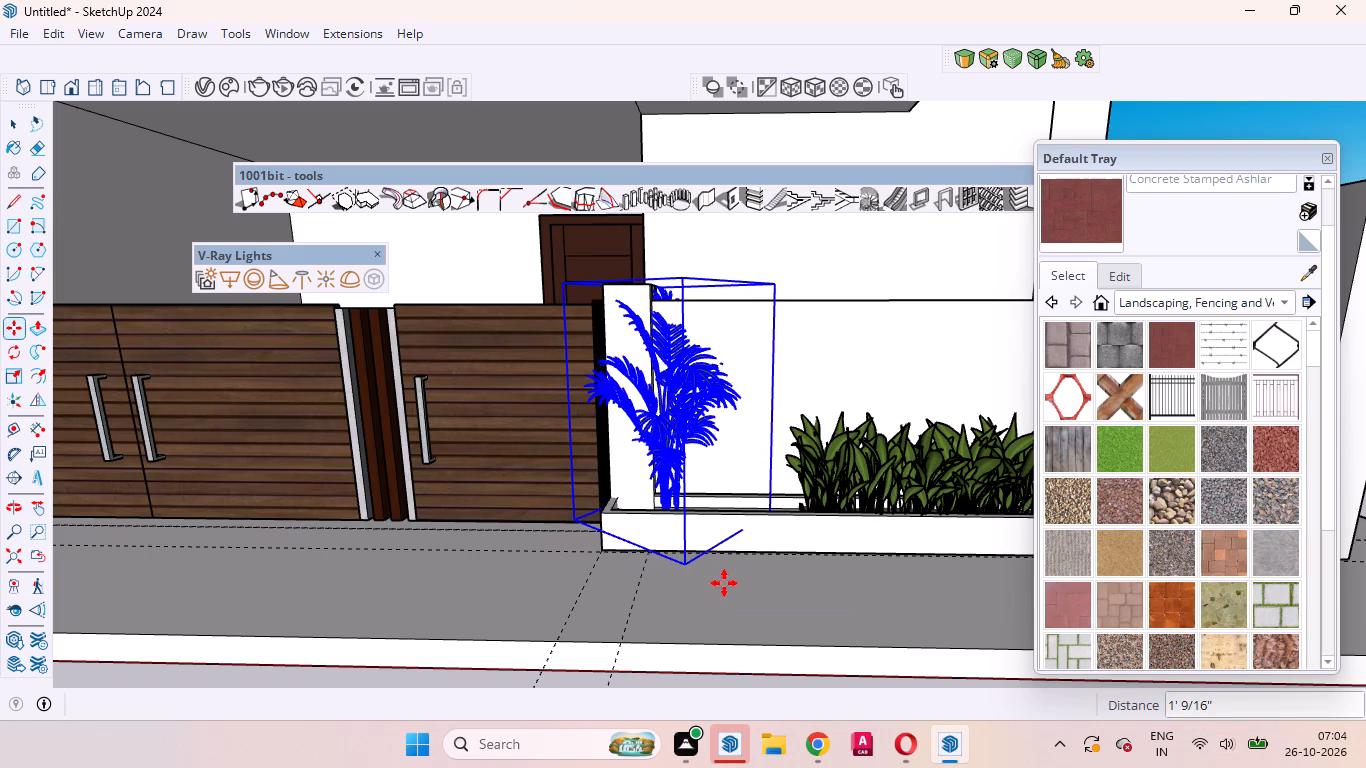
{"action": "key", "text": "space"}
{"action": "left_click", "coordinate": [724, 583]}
Examine how the feathery palm sits against the gate pillar, boundary wall and planter from near and far.
{"action": "scroll", "coordinate": [714, 555], "scroll_direction": "down", "scroll_amount": 5}
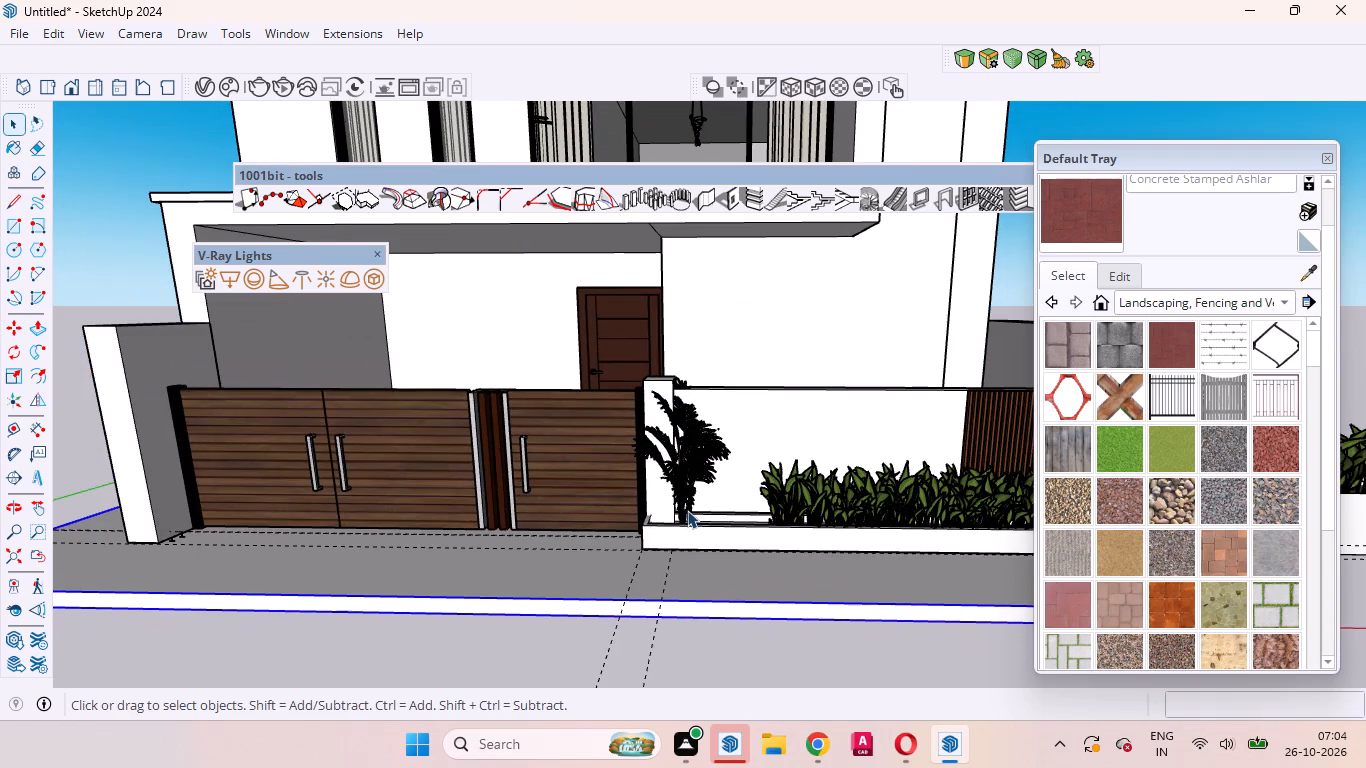
{"action": "scroll", "coordinate": [690, 441], "scroll_direction": "up", "scroll_amount": 9}
{"action": "scroll", "coordinate": [690, 439], "scroll_direction": "down", "scroll_amount": 9}
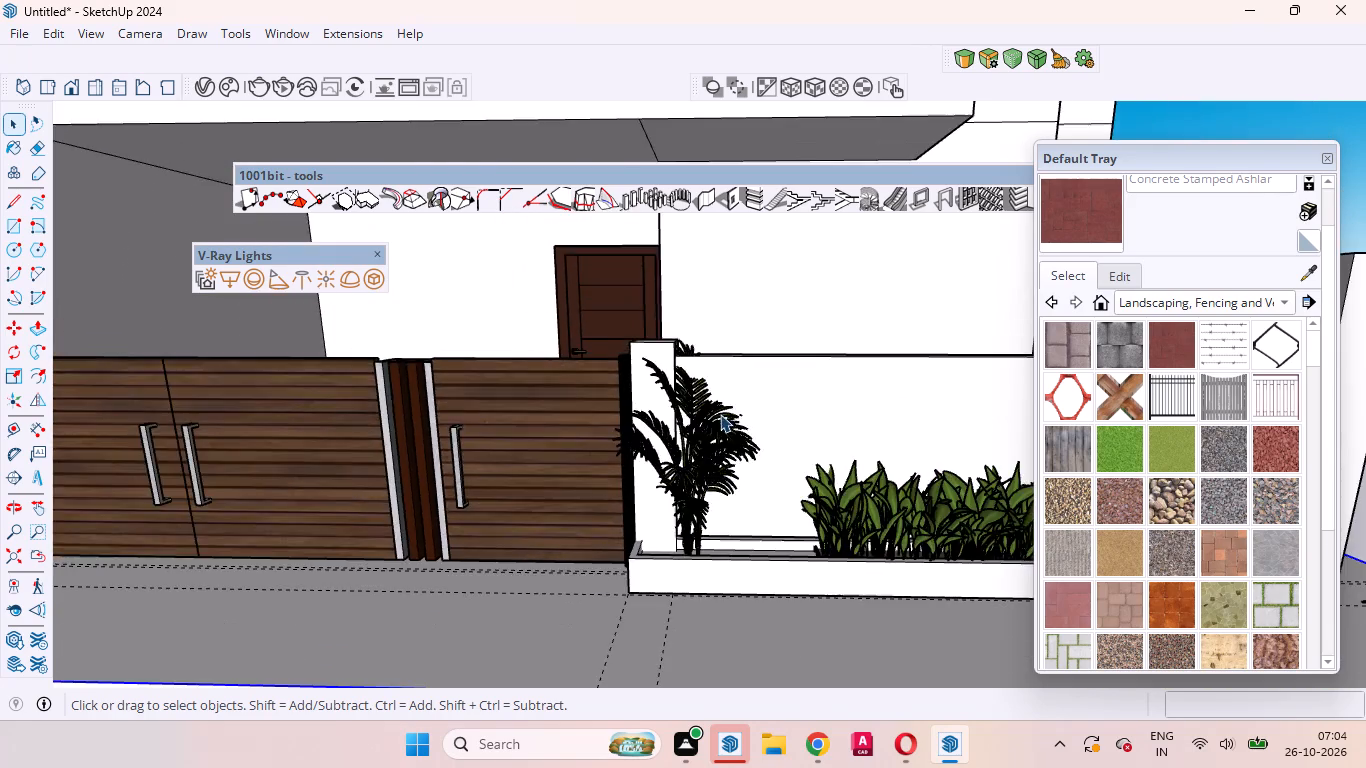
{"action": "scroll", "coordinate": [720, 414], "scroll_direction": "down", "scroll_amount": 12}
{"action": "scroll", "coordinate": [708, 469], "scroll_direction": "up", "scroll_amount": 5}
{"action": "left_click", "coordinate": [782, 670]}
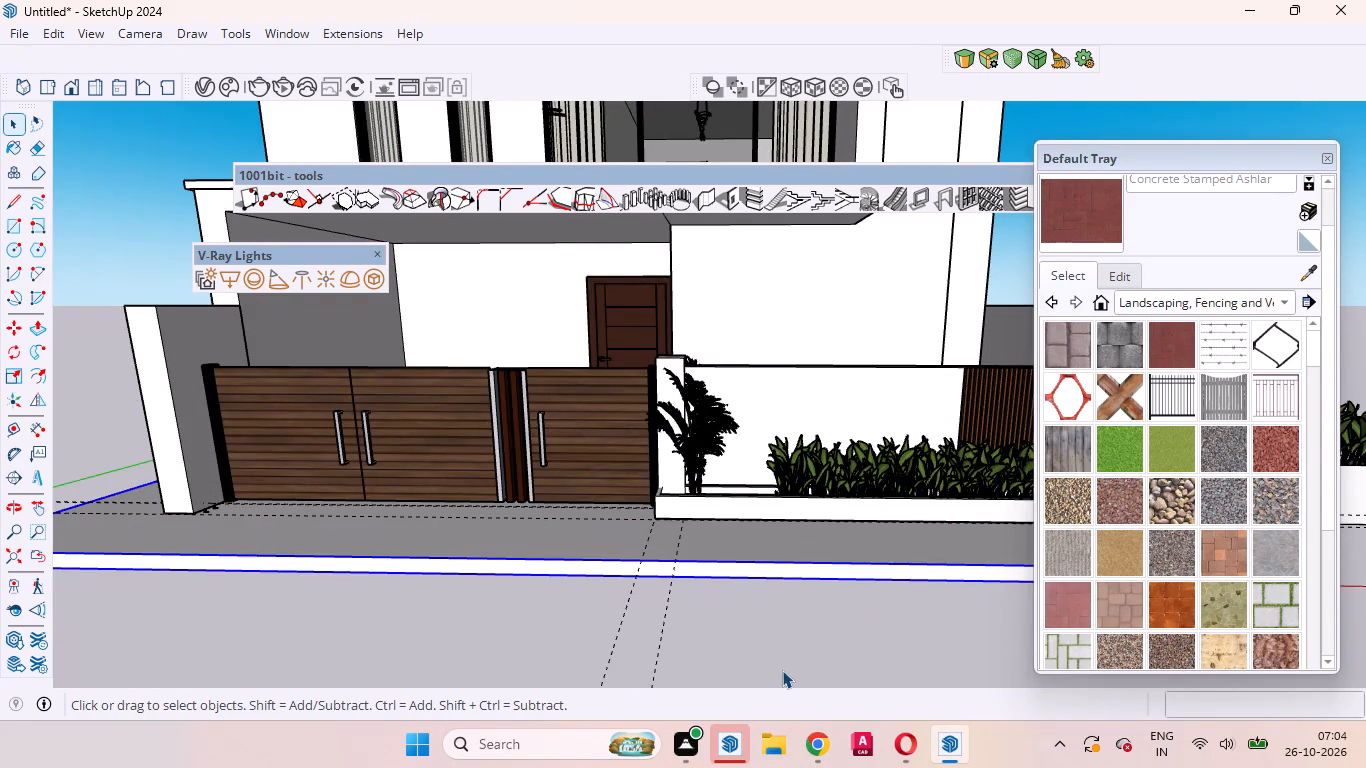
{"action": "scroll", "coordinate": [750, 368], "scroll_direction": "up", "scroll_amount": 16}
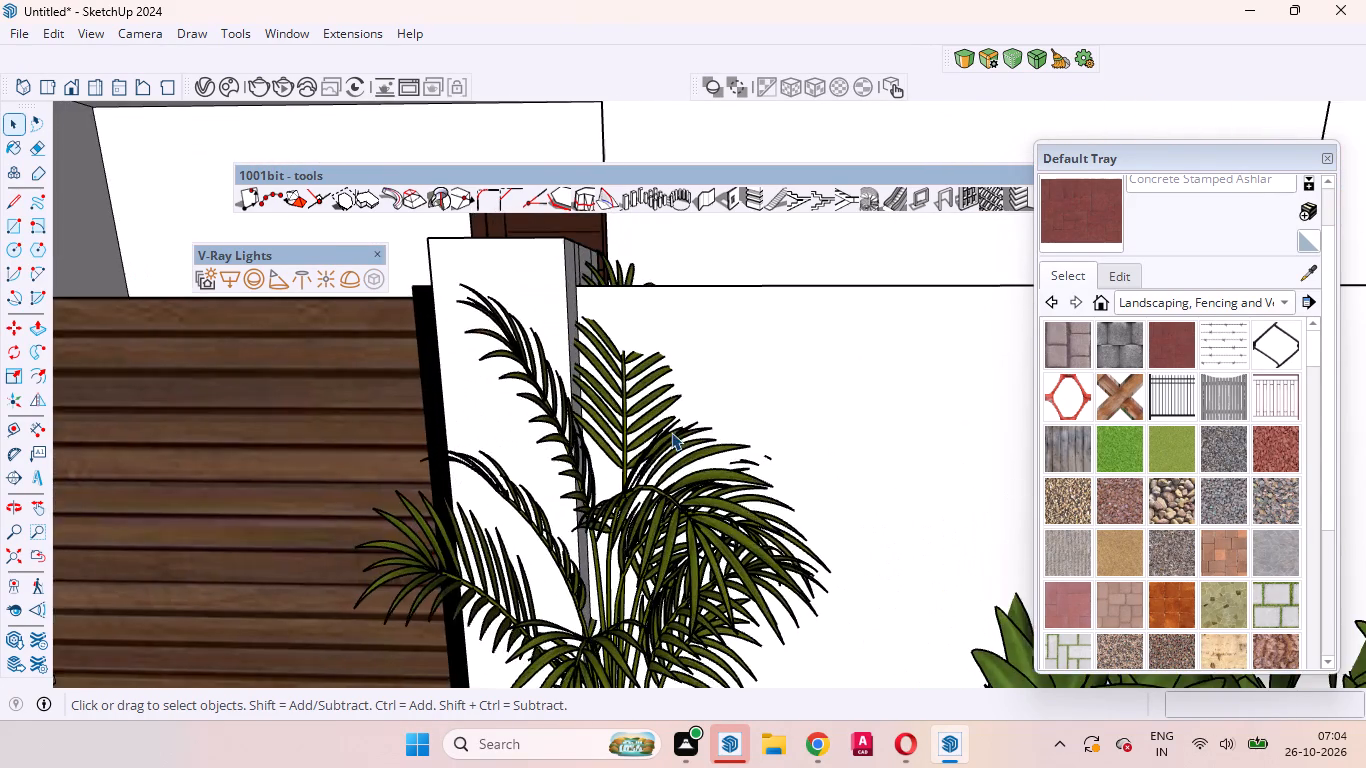
{"action": "middle_click_drag", "start_coordinate": [659, 436], "coordinate": [794, 415]}
{"action": "scroll", "coordinate": [805, 395], "scroll_direction": "down", "scroll_amount": 2}
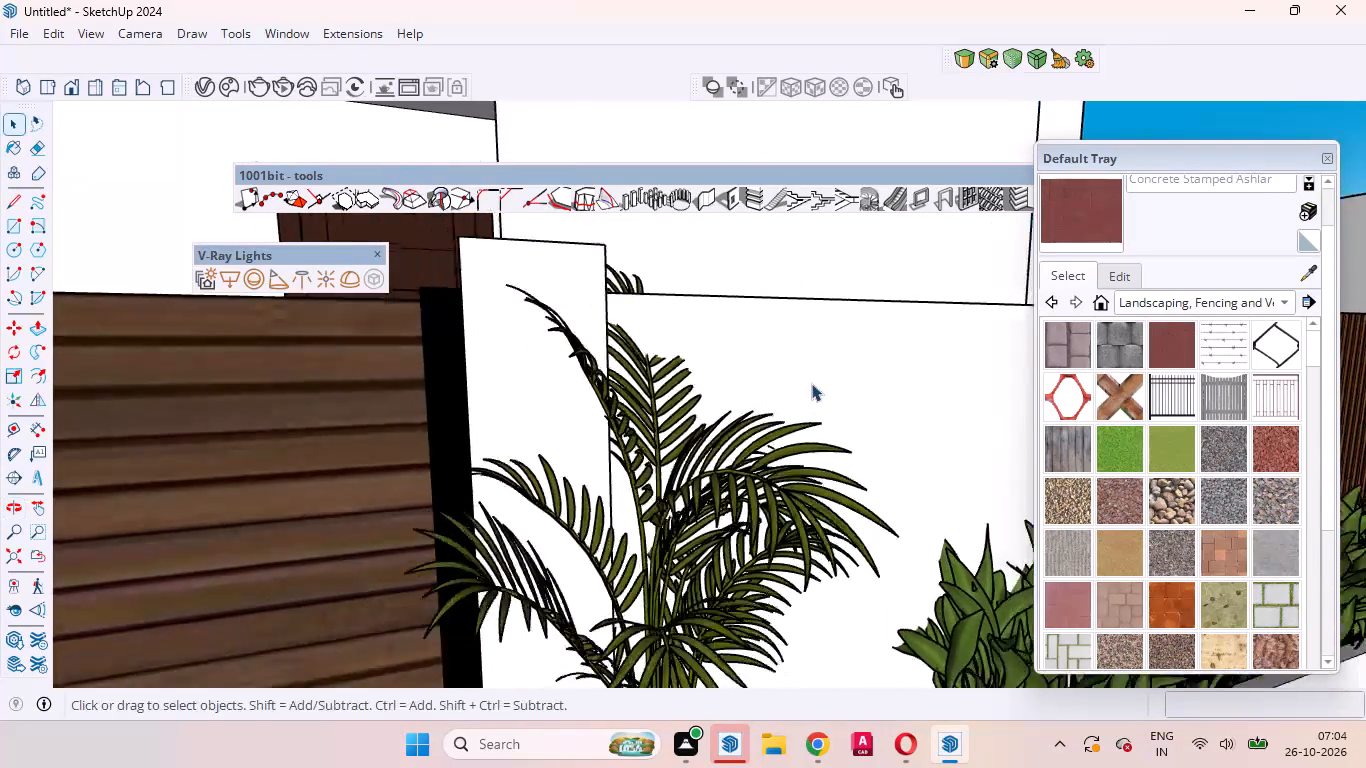
{"action": "scroll", "coordinate": [811, 383], "scroll_direction": "down", "scroll_amount": 14}
{"action": "scroll", "coordinate": [768, 471], "scroll_direction": "up", "scroll_amount": 11}
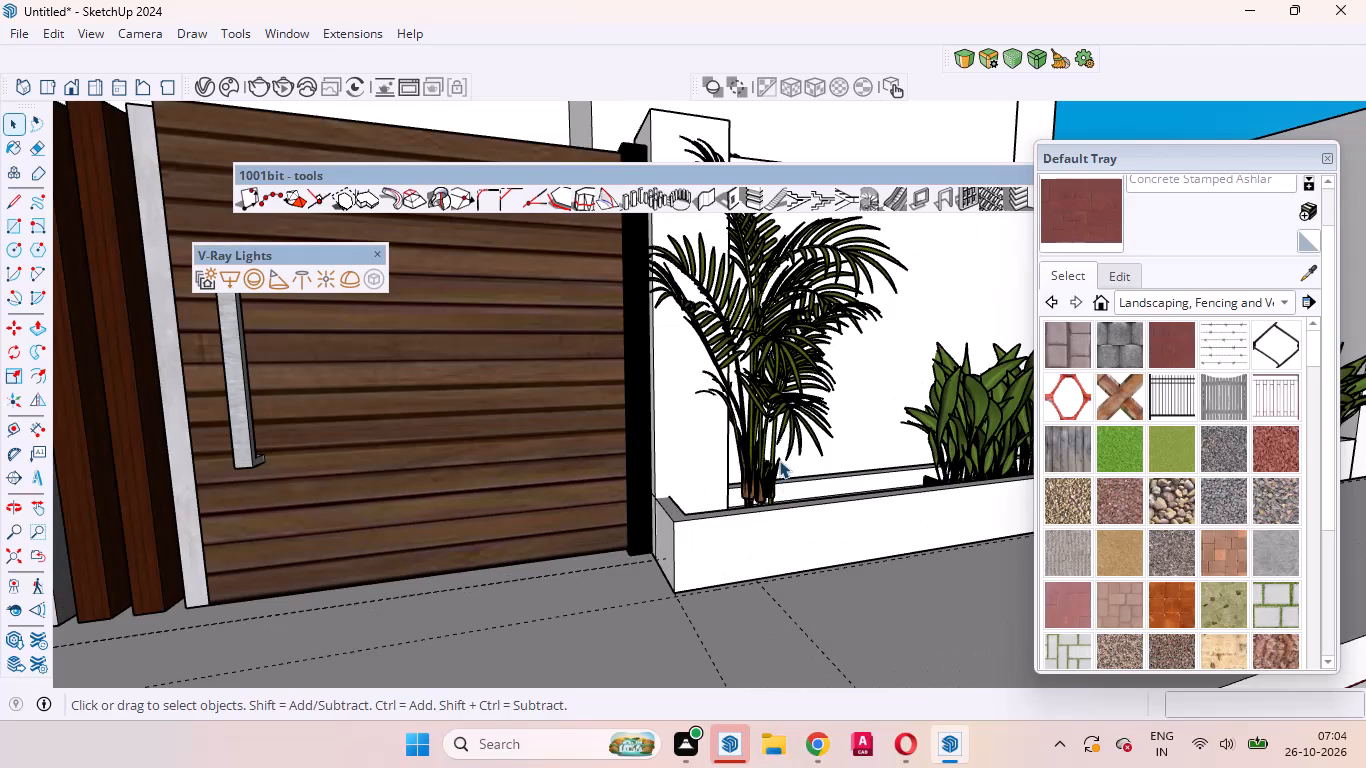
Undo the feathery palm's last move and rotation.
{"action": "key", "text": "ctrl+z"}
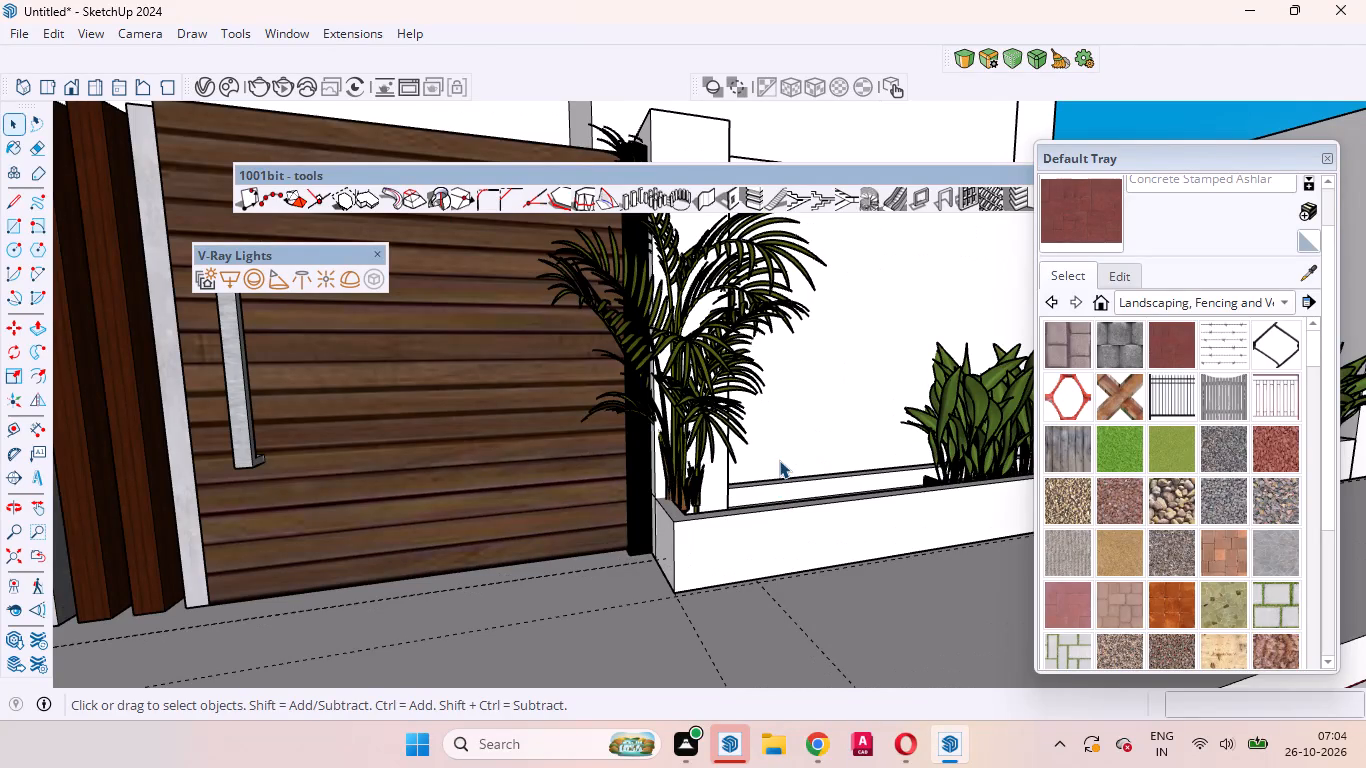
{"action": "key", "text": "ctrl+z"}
Examine the planter, the feathery palm, the shrub clumps and the loose broad-leaf plant from near and far.
{"action": "scroll", "coordinate": [779, 460], "scroll_direction": "down", "scroll_amount": 5}
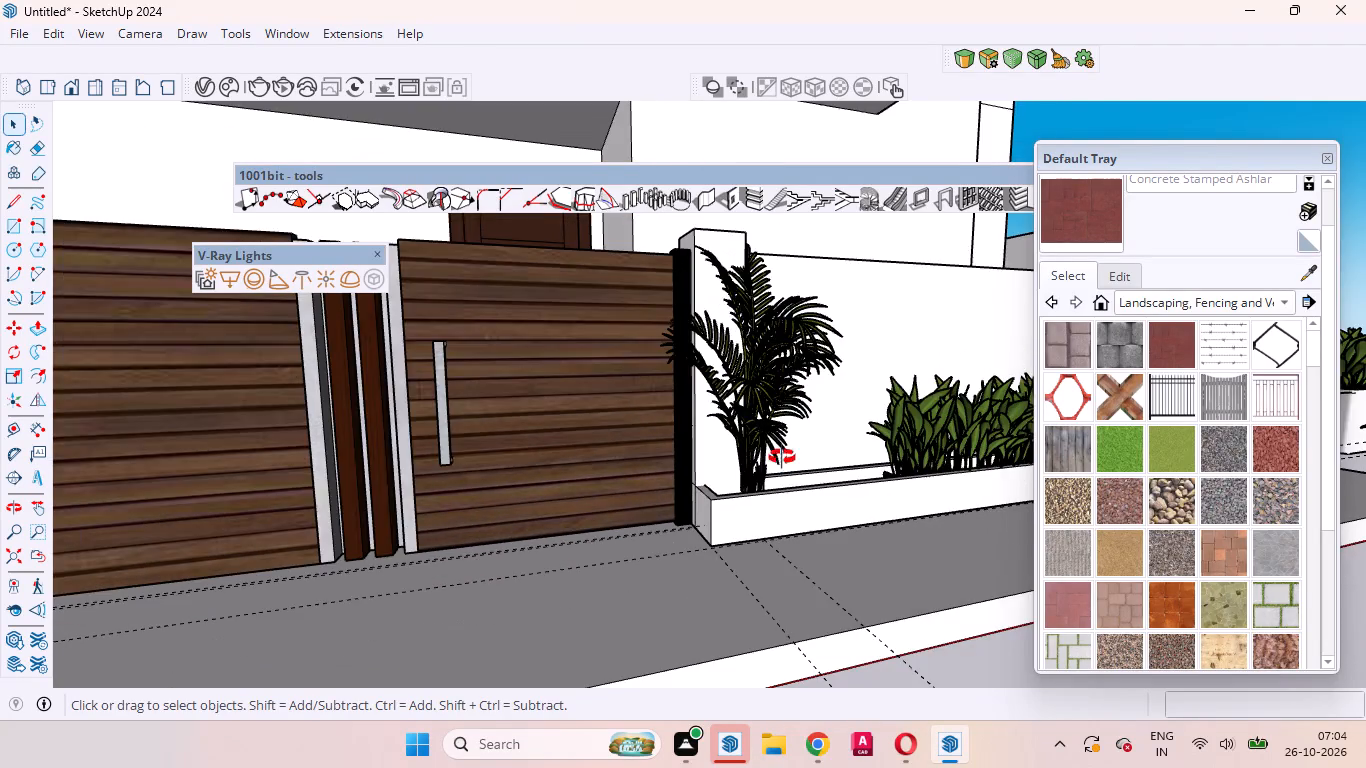
{"action": "middle_click_drag", "start_coordinate": [784, 457], "coordinate": [627, 466]}
{"action": "scroll", "coordinate": [754, 440], "scroll_direction": "down", "scroll_amount": 15}
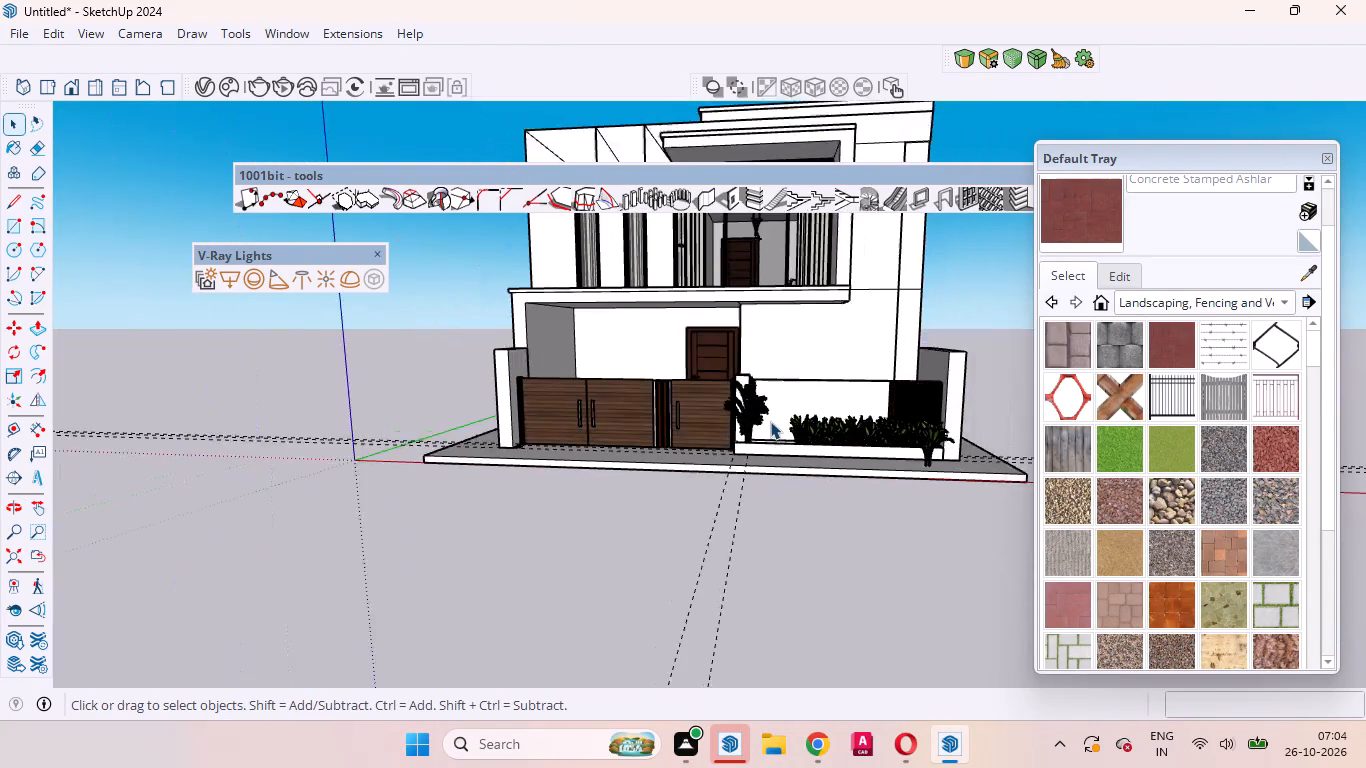
{"action": "scroll", "coordinate": [770, 421], "scroll_direction": "down", "scroll_amount": 1}
{"action": "left_click", "coordinate": [796, 506]}
{"action": "scroll", "coordinate": [933, 402], "scroll_direction": "up", "scroll_amount": 11}
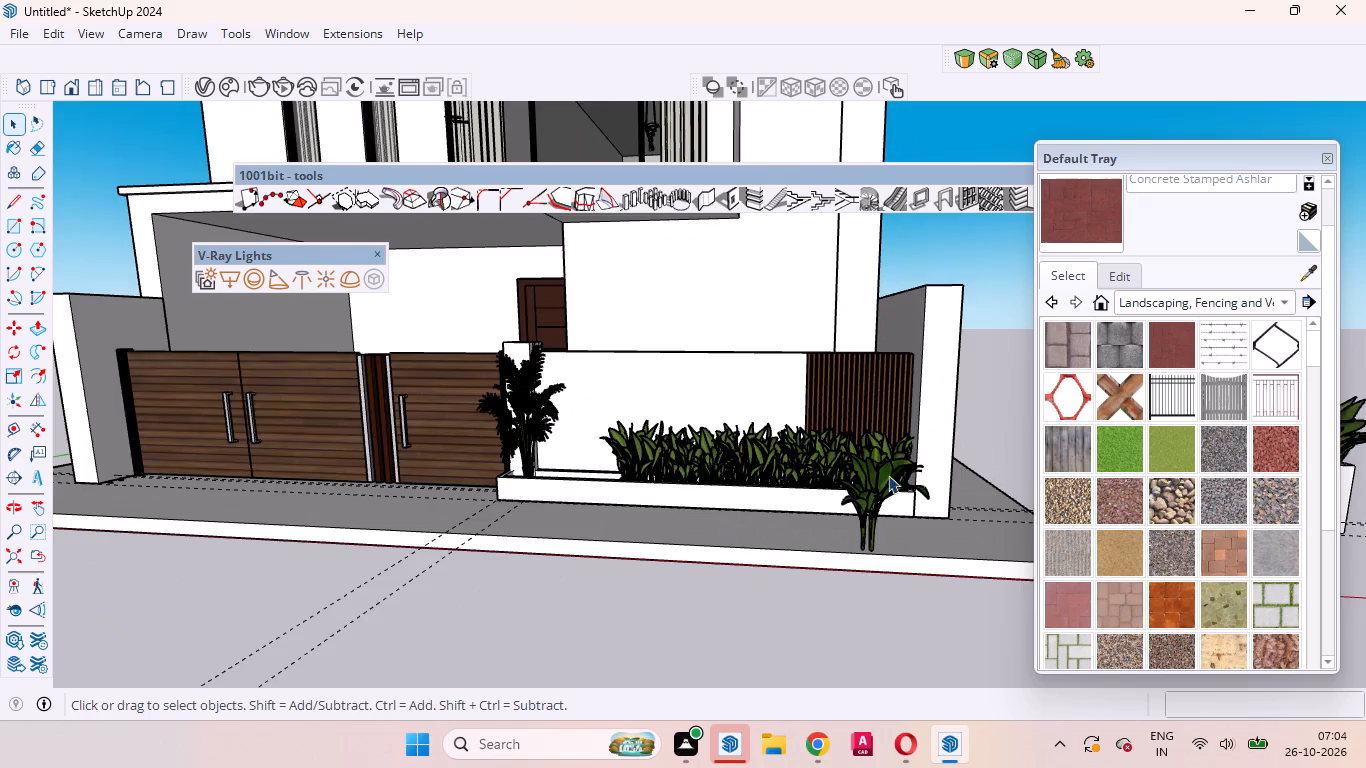
{"action": "scroll", "coordinate": [888, 475], "scroll_direction": "up", "scroll_amount": 8}
{"action": "left_click", "coordinate": [874, 501]}
{"action": "scroll", "coordinate": [775, 448], "scroll_direction": "down", "scroll_amount": 11}
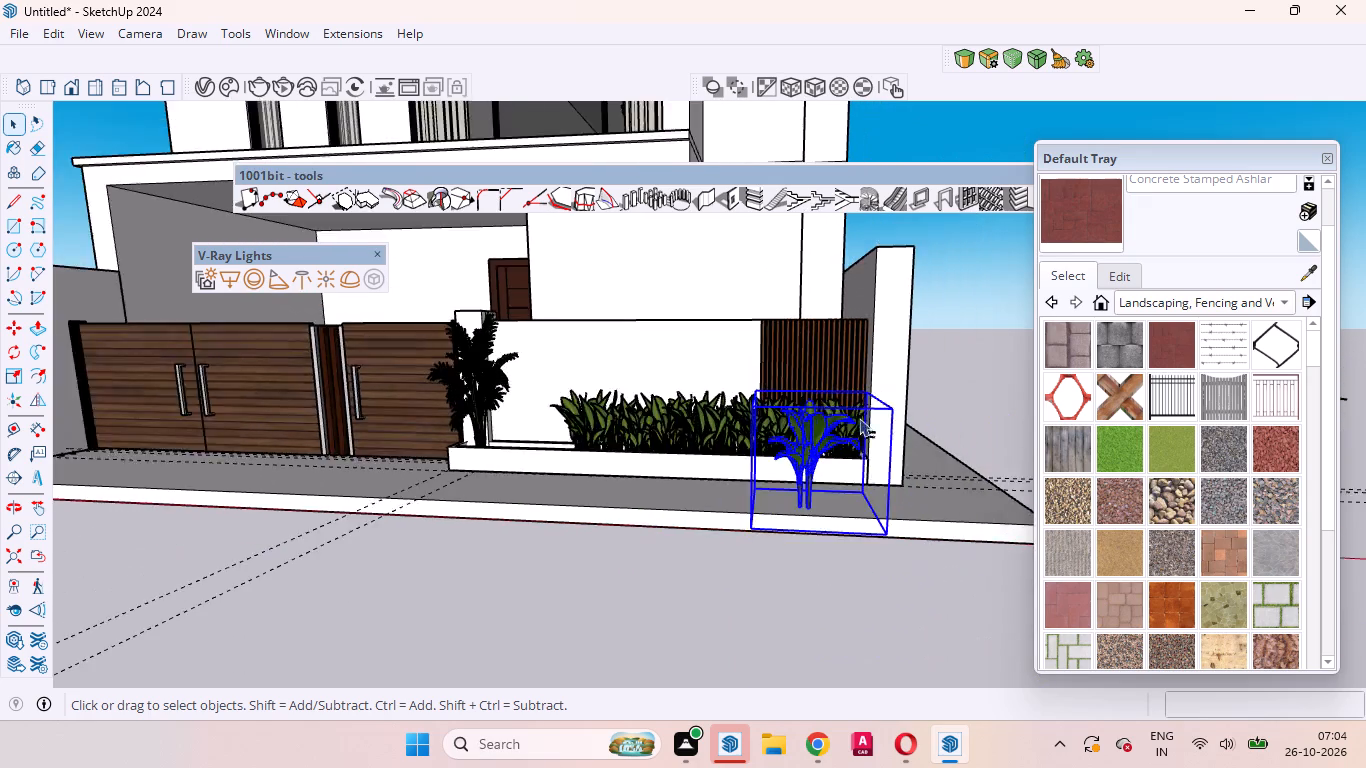
{"action": "scroll", "coordinate": [893, 442], "scroll_direction": "up", "scroll_amount": 5}
{"action": "middle_click_drag", "start_coordinate": [890, 469], "coordinate": [1041, 514]}
{"action": "scroll", "coordinate": [1041, 514], "scroll_direction": "up", "scroll_amount": 1}
{"action": "scroll", "coordinate": [976, 486], "scroll_direction": "down", "scroll_amount": 5}
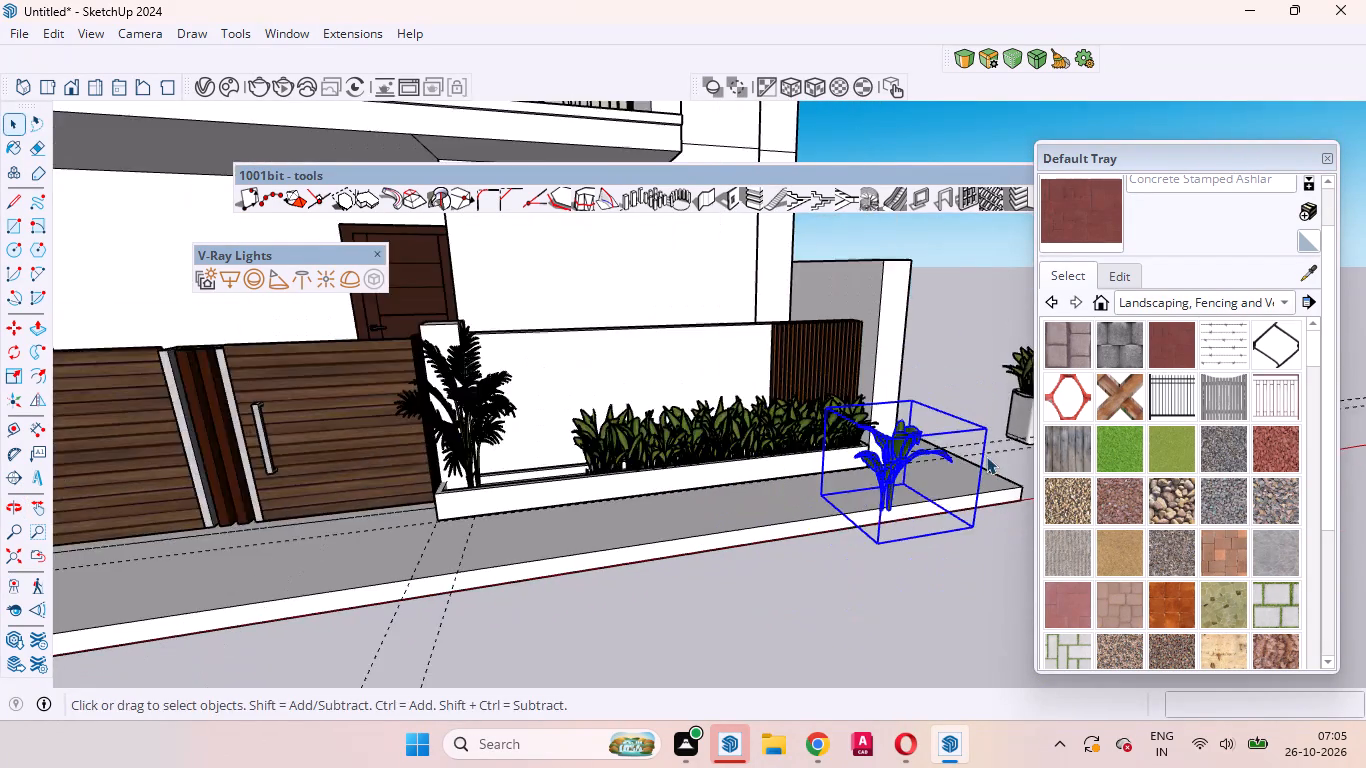
{"action": "scroll", "coordinate": [986, 456], "scroll_direction": "down", "scroll_amount": 5}
{"action": "scroll", "coordinate": [803, 433], "scroll_direction": "up", "scroll_amount": 16}
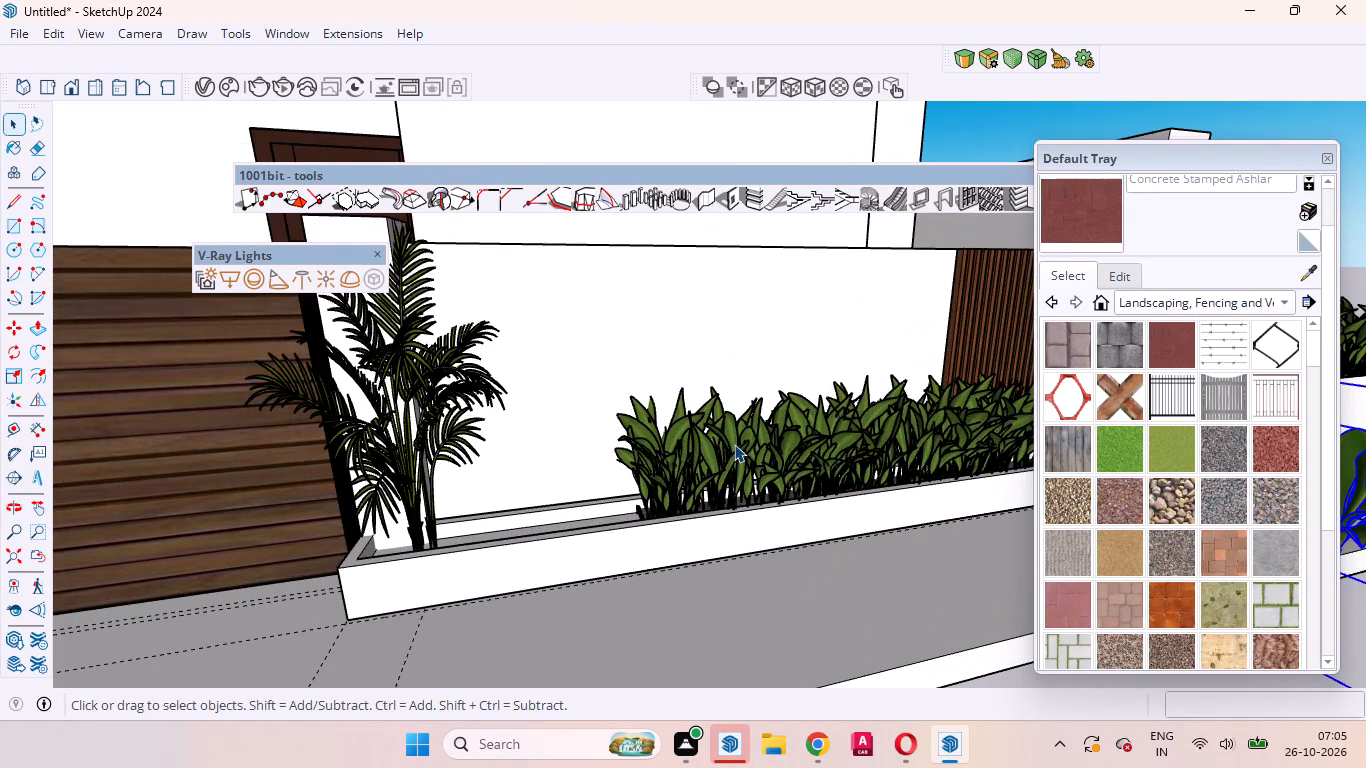
Move the shrub clump nearest the feathery palm about 2' 5 1/2" along the planter towards the palm, and clear the selection.
{"action": "left_click", "coordinate": [734, 444]}
{"action": "scroll", "coordinate": [689, 436], "scroll_direction": "down", "scroll_amount": 5}
{"action": "middle_click_drag", "start_coordinate": [733, 545], "coordinate": [728, 545]}
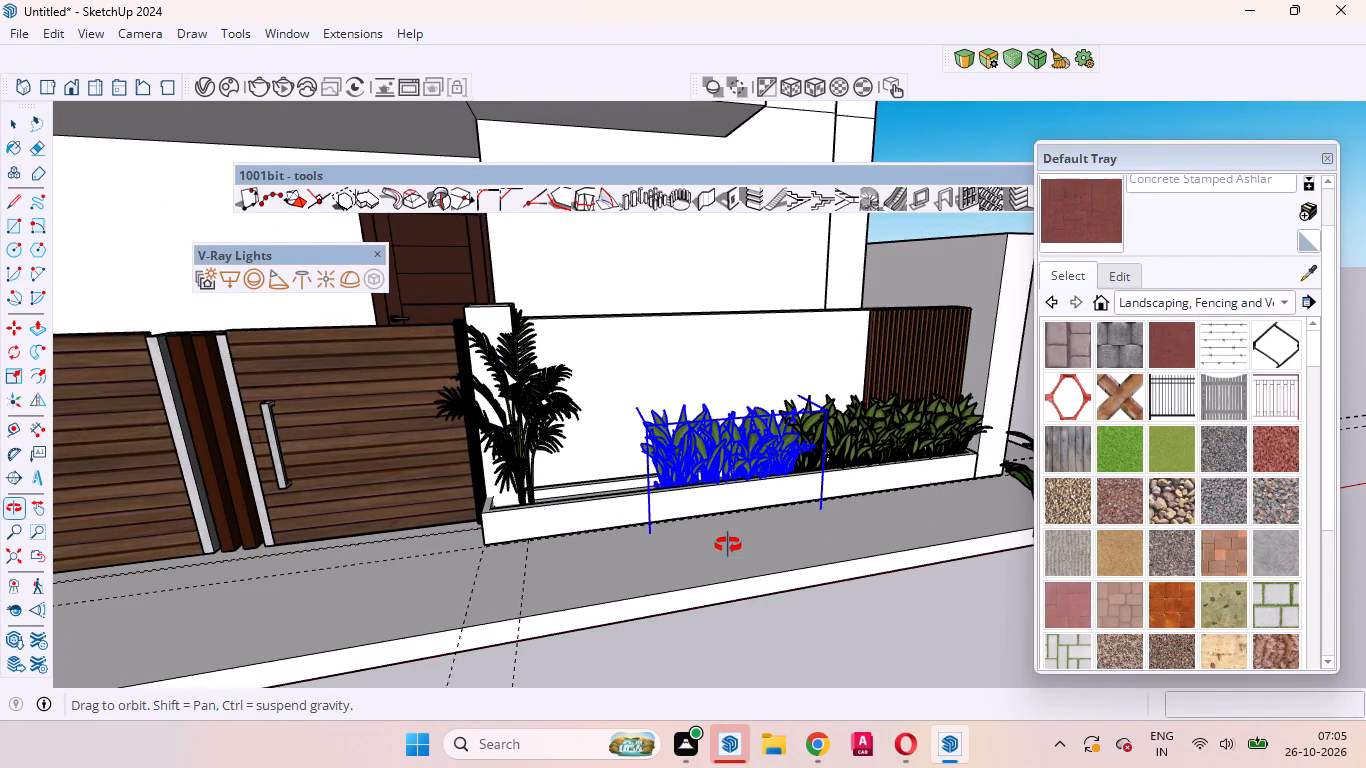
{"action": "middle_click_drag", "start_coordinate": [728, 545], "coordinate": [649, 550]}
{"action": "scroll", "coordinate": [649, 550], "scroll_direction": "up", "scroll_amount": 1}
{"action": "key", "text": "m"}
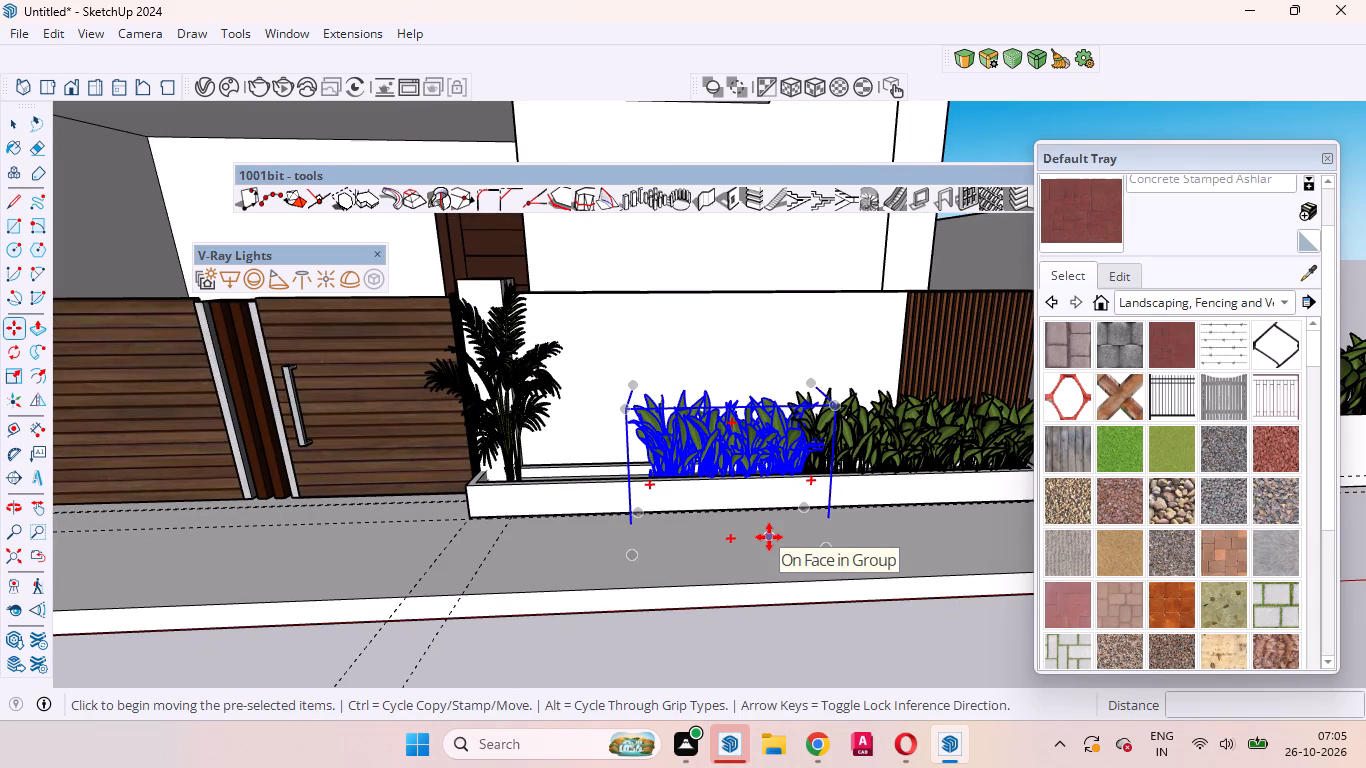
{"action": "left_click", "coordinate": [769, 537]}
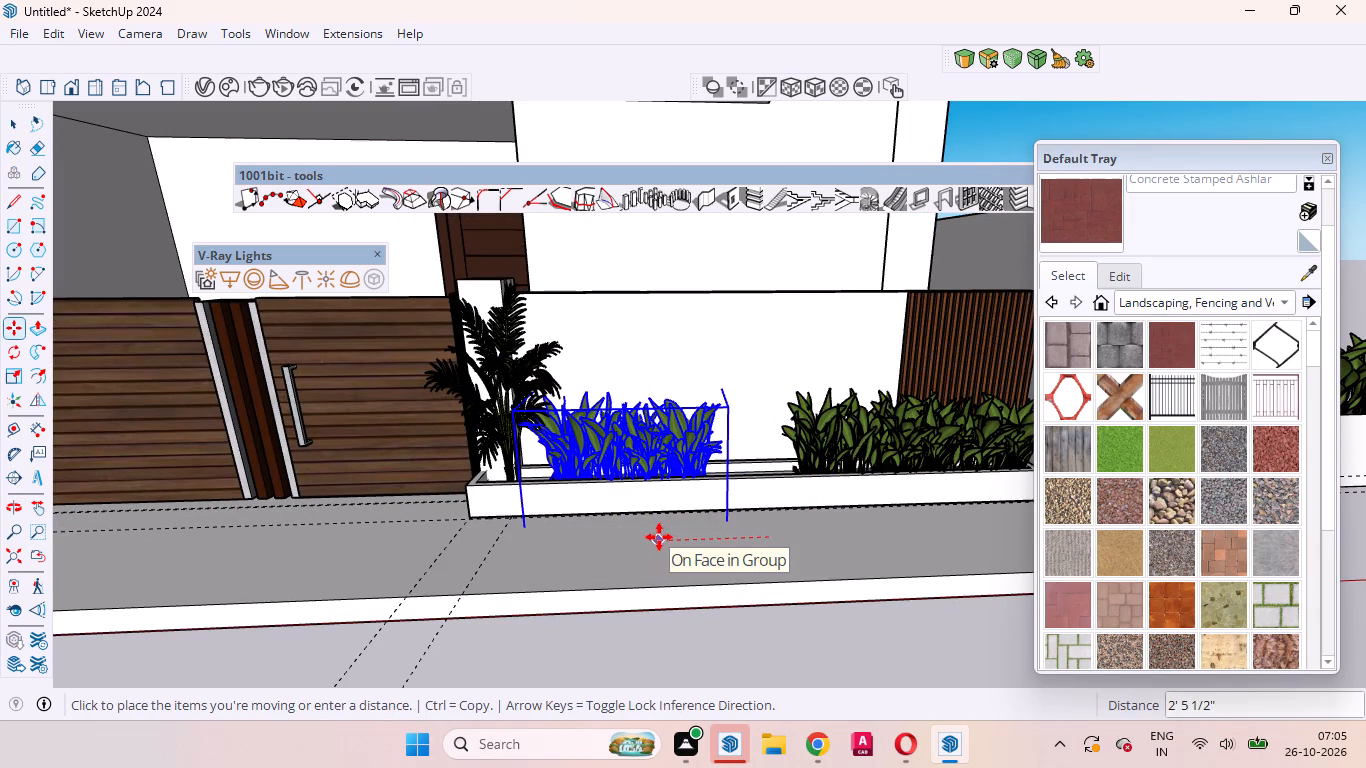
{"action": "left_click", "coordinate": [659, 537]}
{"action": "right_click", "coordinate": [659, 537]}
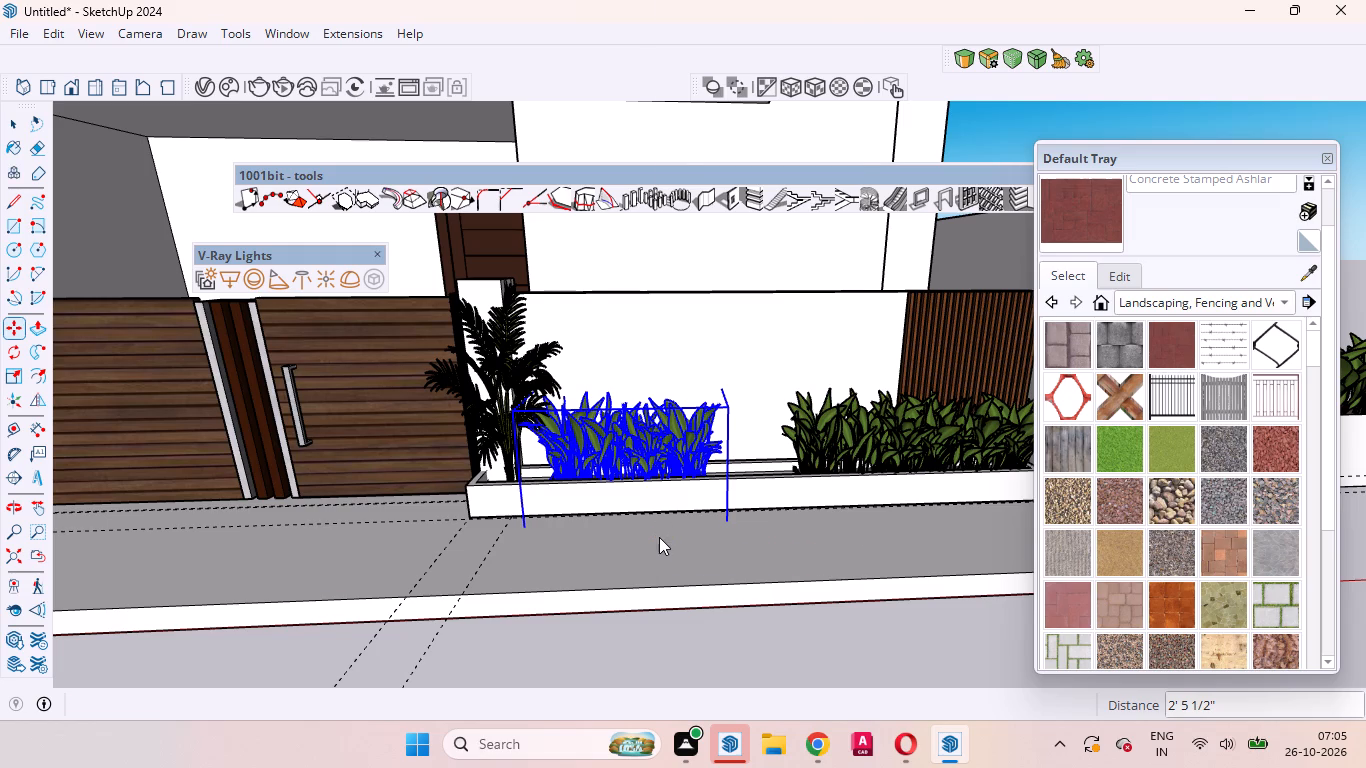
{"action": "key", "text": "space"}
{"action": "scroll", "coordinate": [657, 544], "scroll_direction": "down", "scroll_amount": 11}
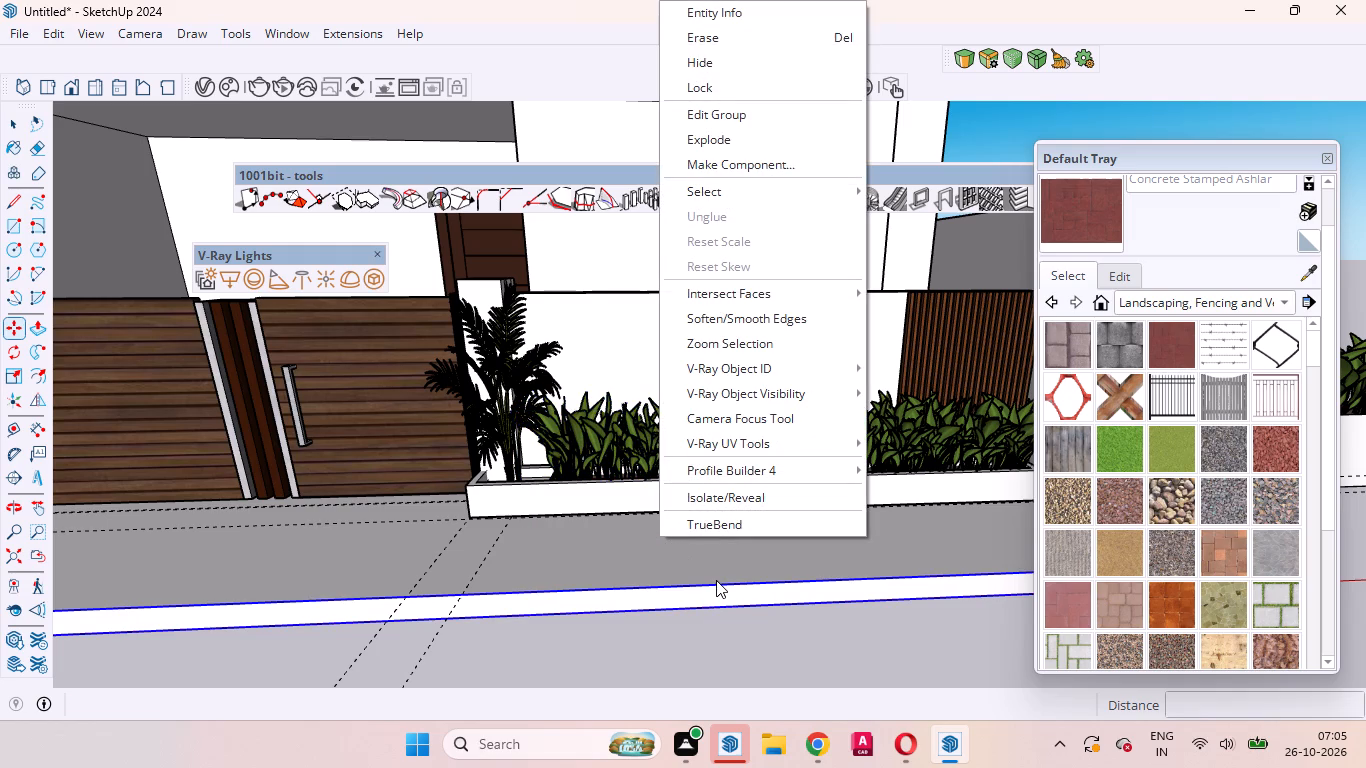
{"action": "left_click", "coordinate": [764, 645]}
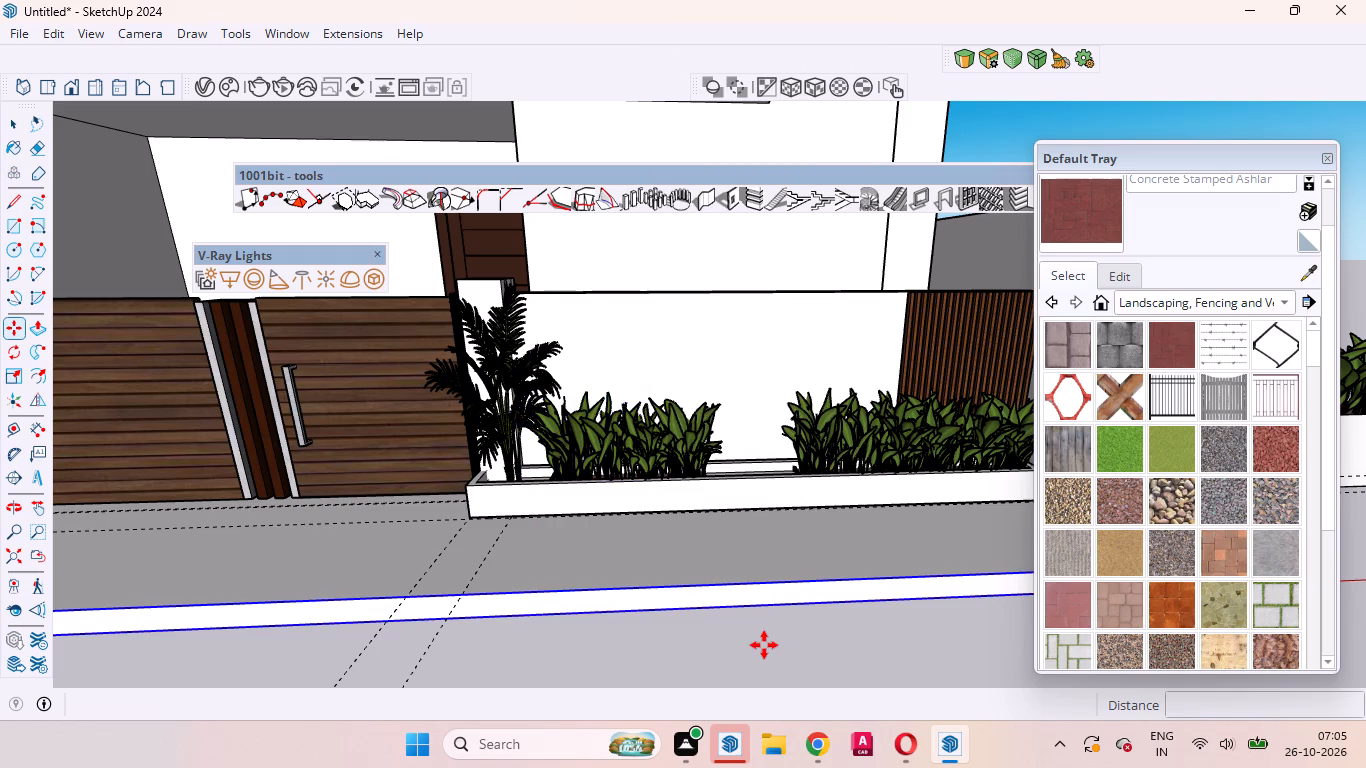
{"action": "left_click", "coordinate": [764, 645]}
{"action": "key", "text": "space"}
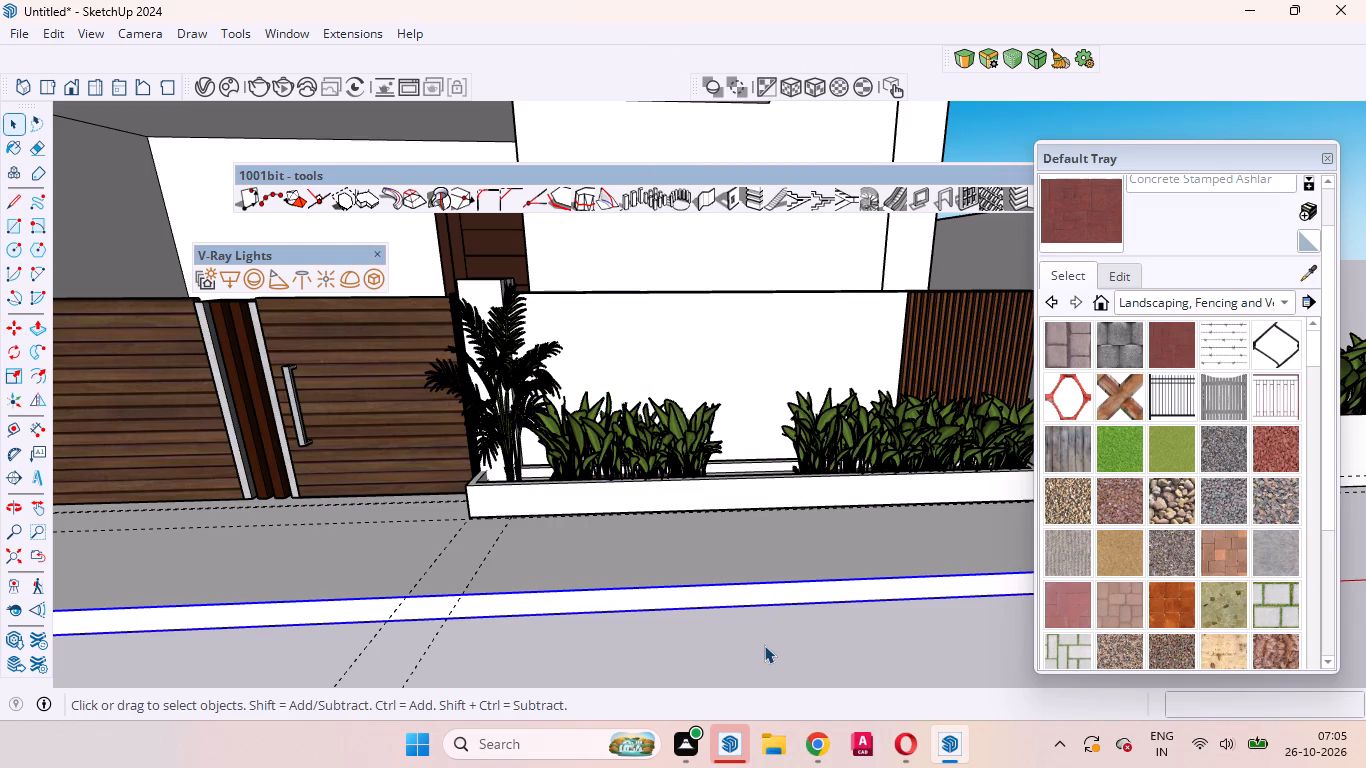
{"action": "triple_click", "coordinate": [764, 645]}
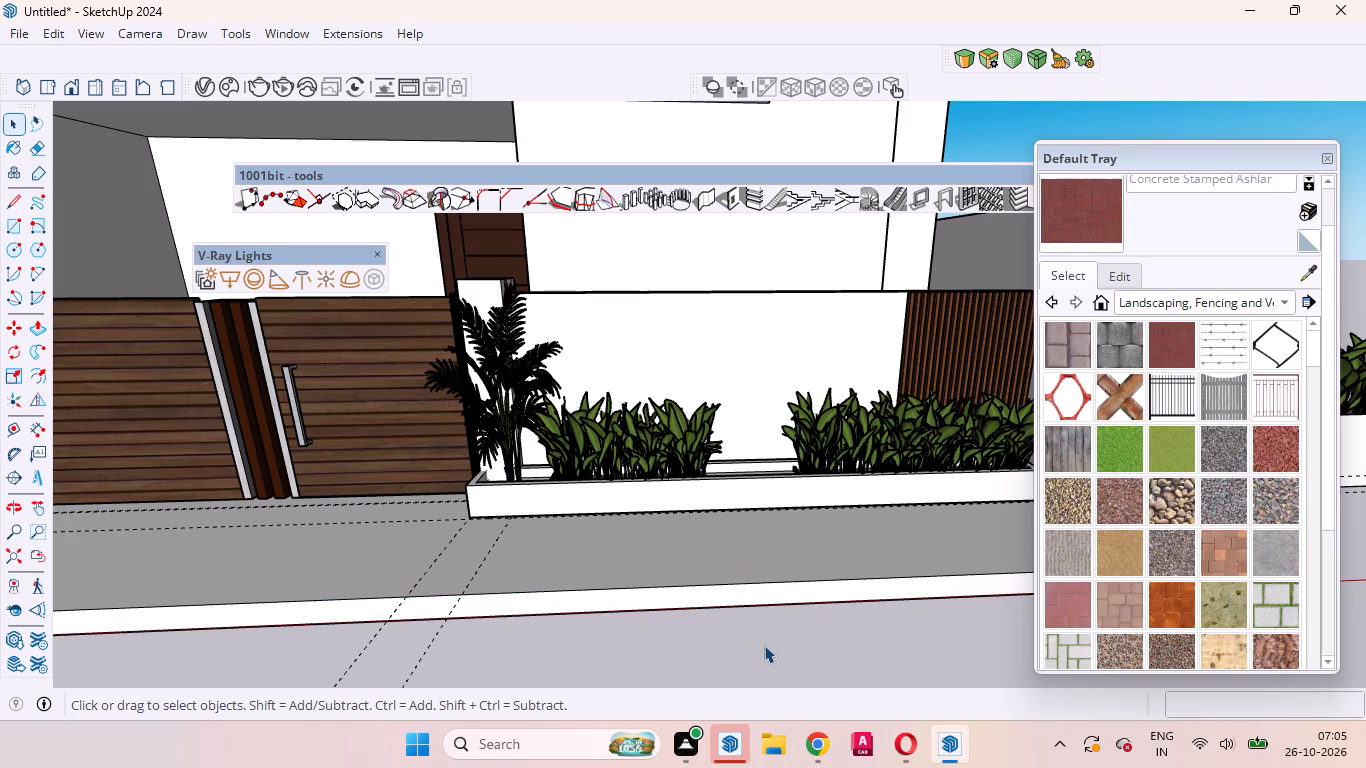
Move the loose broad-leaf plant by its bounding-box corner from the paving edge towards the planter, near the gap between the shrub clumps.
{"action": "scroll", "coordinate": [662, 632], "scroll_direction": "down", "scroll_amount": 10}
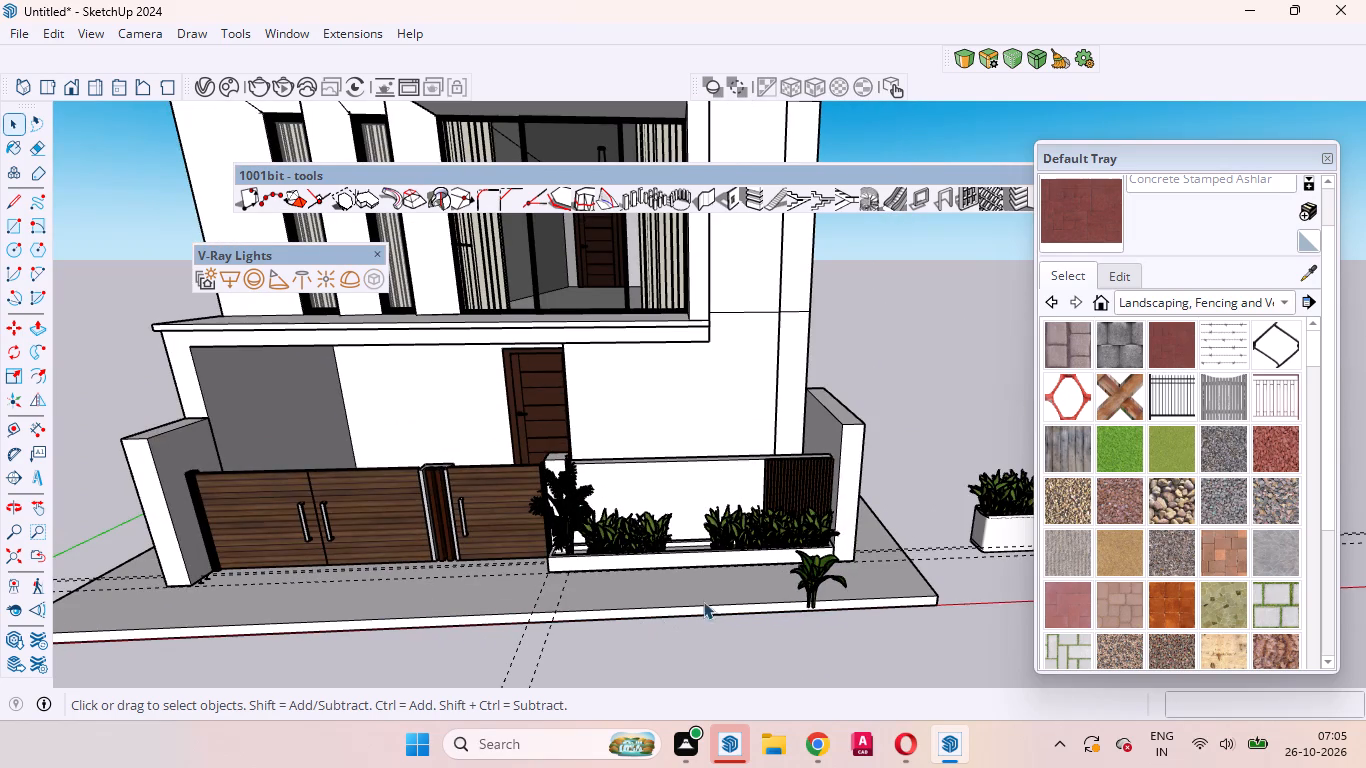
{"action": "scroll", "coordinate": [798, 583], "scroll_direction": "up", "scroll_amount": 16}
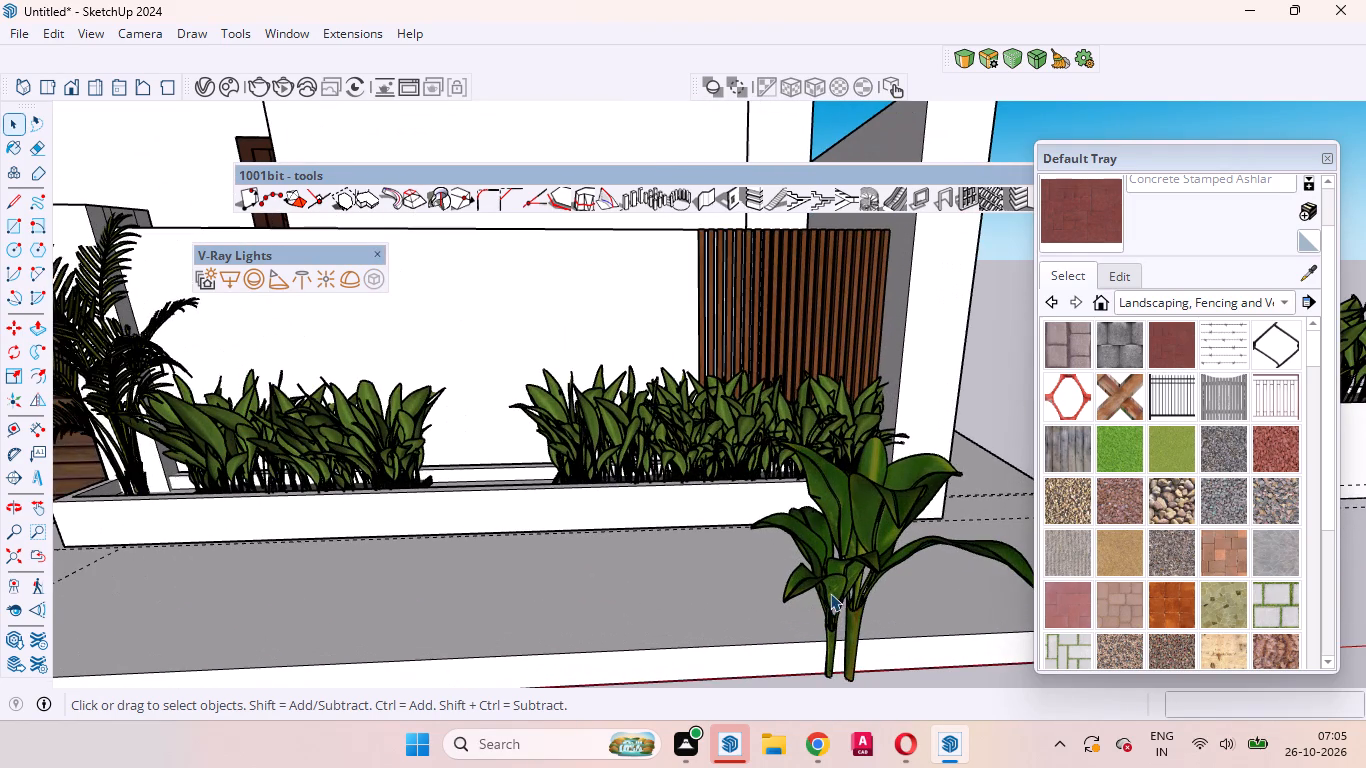
{"action": "left_click", "coordinate": [830, 593]}
{"action": "scroll", "coordinate": [774, 551], "scroll_direction": "down", "scroll_amount": 15}
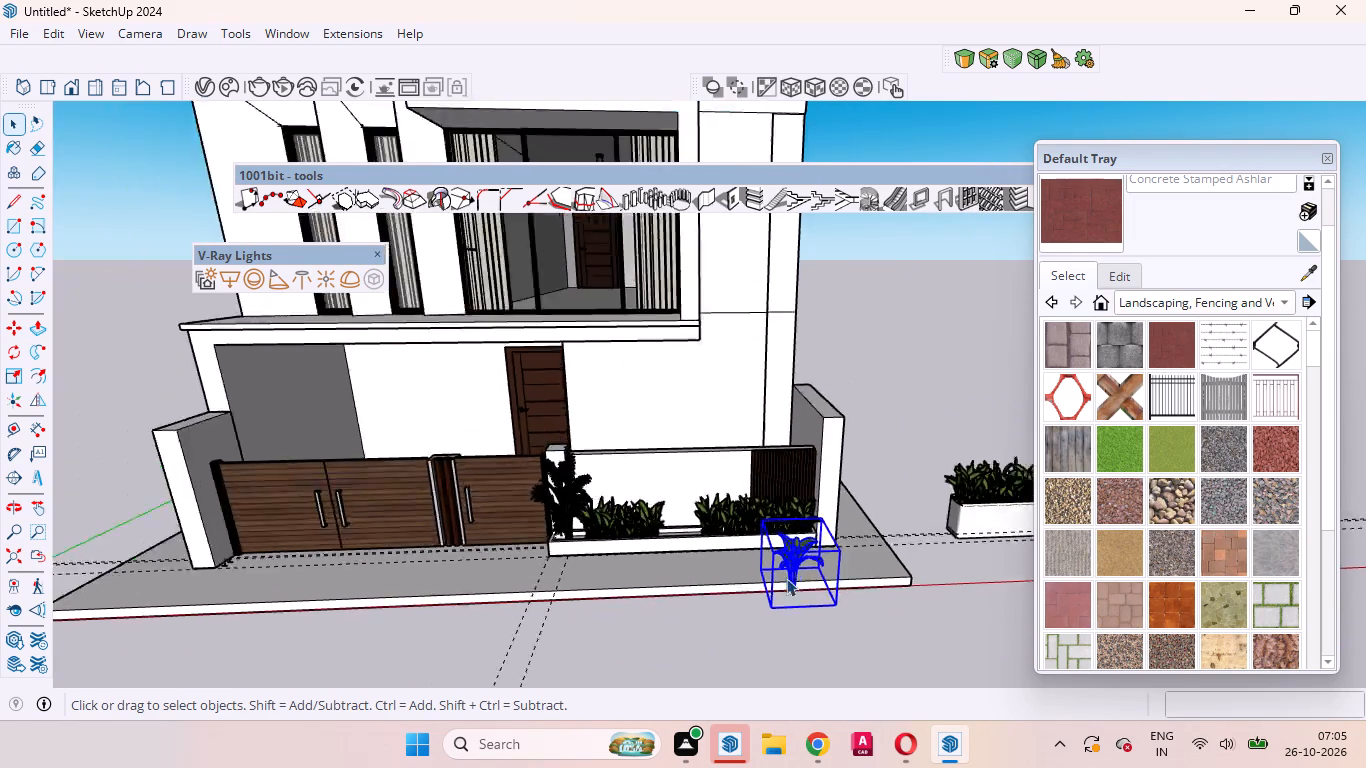
{"action": "scroll", "coordinate": [786, 605], "scroll_direction": "up", "scroll_amount": 12}
{"action": "middle_click_drag", "start_coordinate": [777, 595], "coordinate": [1015, 595]}
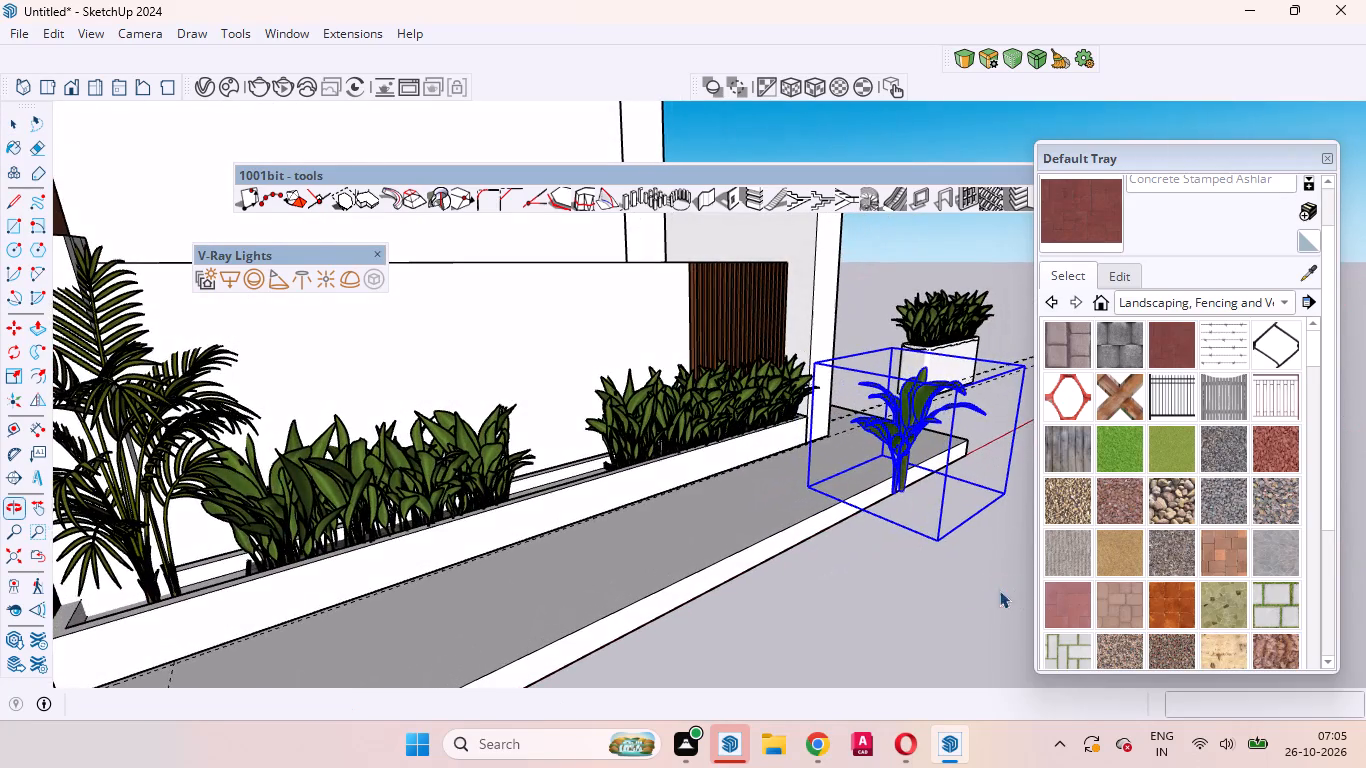
{"action": "scroll", "coordinate": [787, 380], "scroll_direction": "up", "scroll_amount": 5}
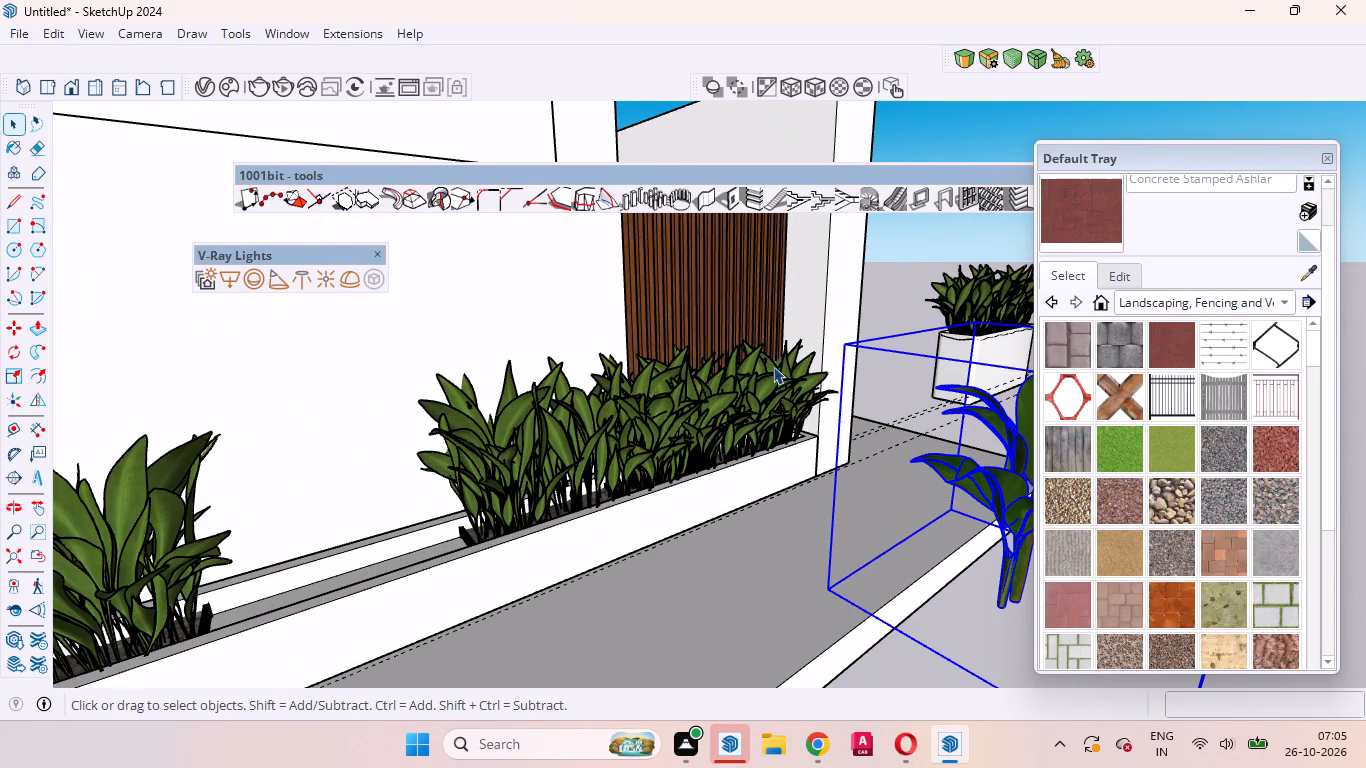
{"action": "scroll", "coordinate": [684, 415], "scroll_direction": "down", "scroll_amount": 11}
{"action": "scroll", "coordinate": [718, 395], "scroll_direction": "up", "scroll_amount": 11}
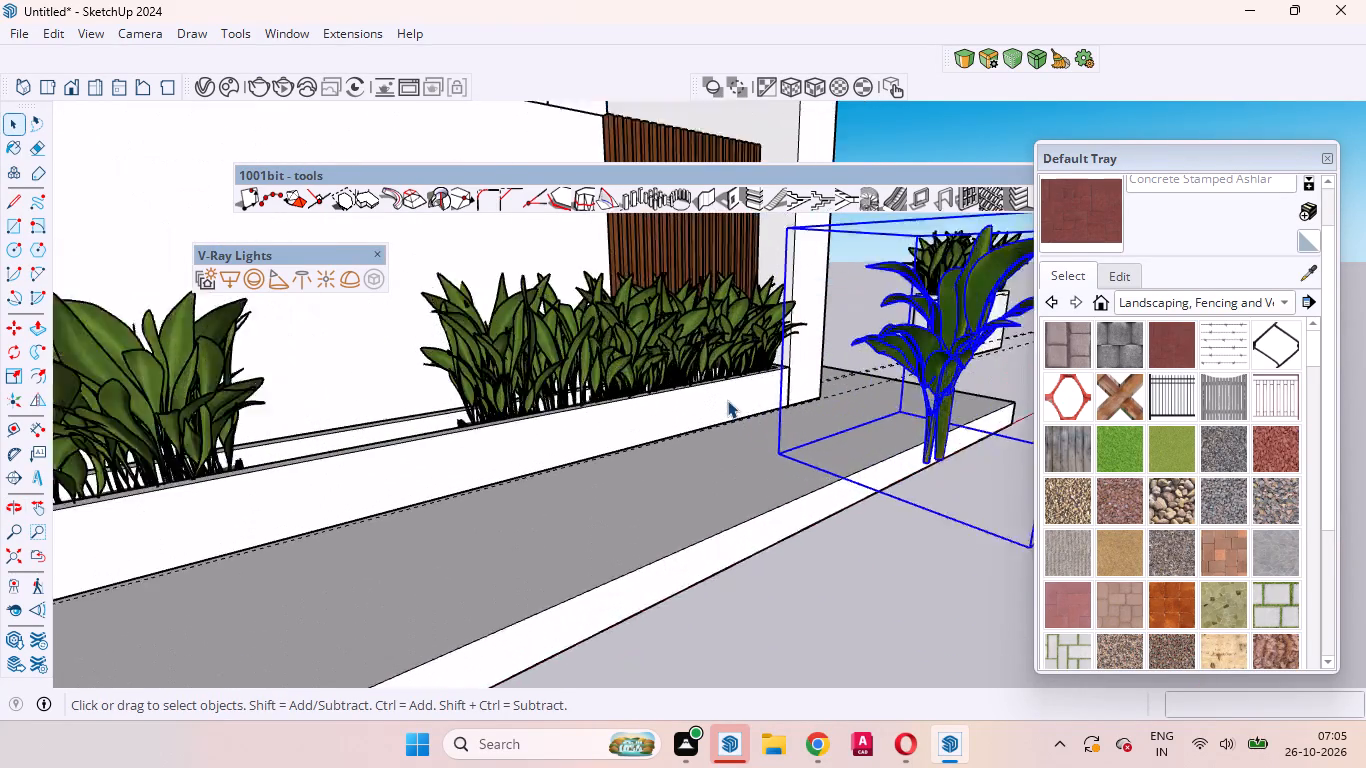
{"action": "scroll", "coordinate": [727, 400], "scroll_direction": "up", "scroll_amount": 5}
{"action": "scroll", "coordinate": [764, 419], "scroll_direction": "down", "scroll_amount": 11}
{"action": "scroll", "coordinate": [813, 447], "scroll_direction": "up", "scroll_amount": 7}
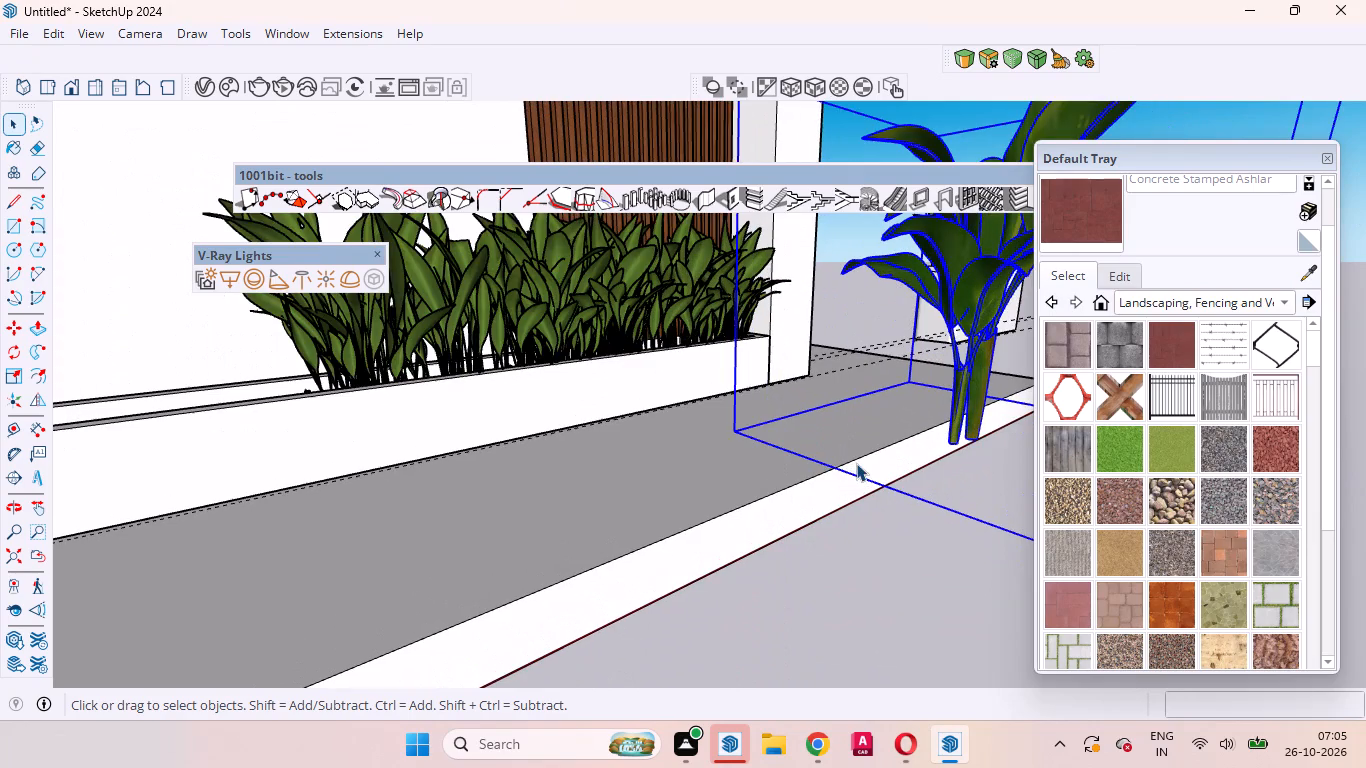
{"action": "key", "text": "m"}
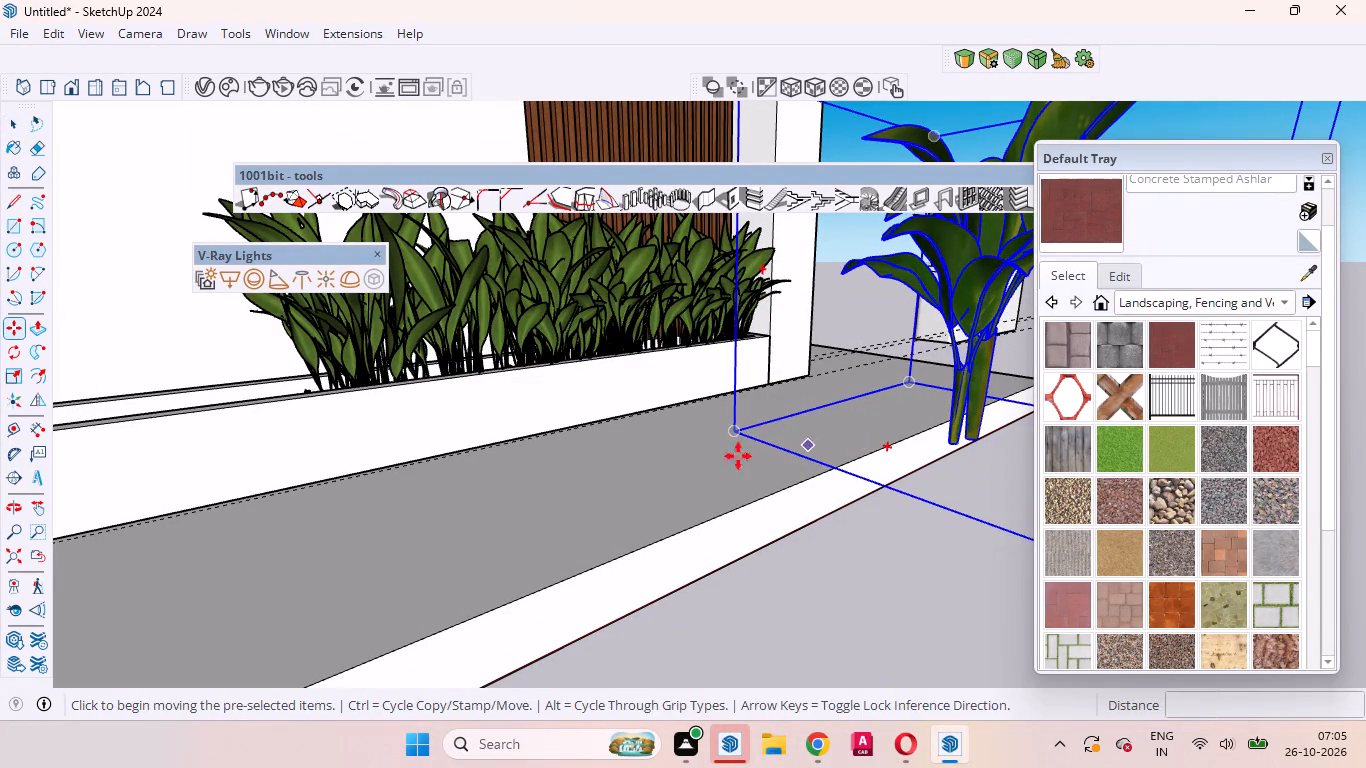
{"action": "left_click", "coordinate": [731, 432]}
{"action": "scroll", "coordinate": [768, 431], "scroll_direction": "down", "scroll_amount": 7}
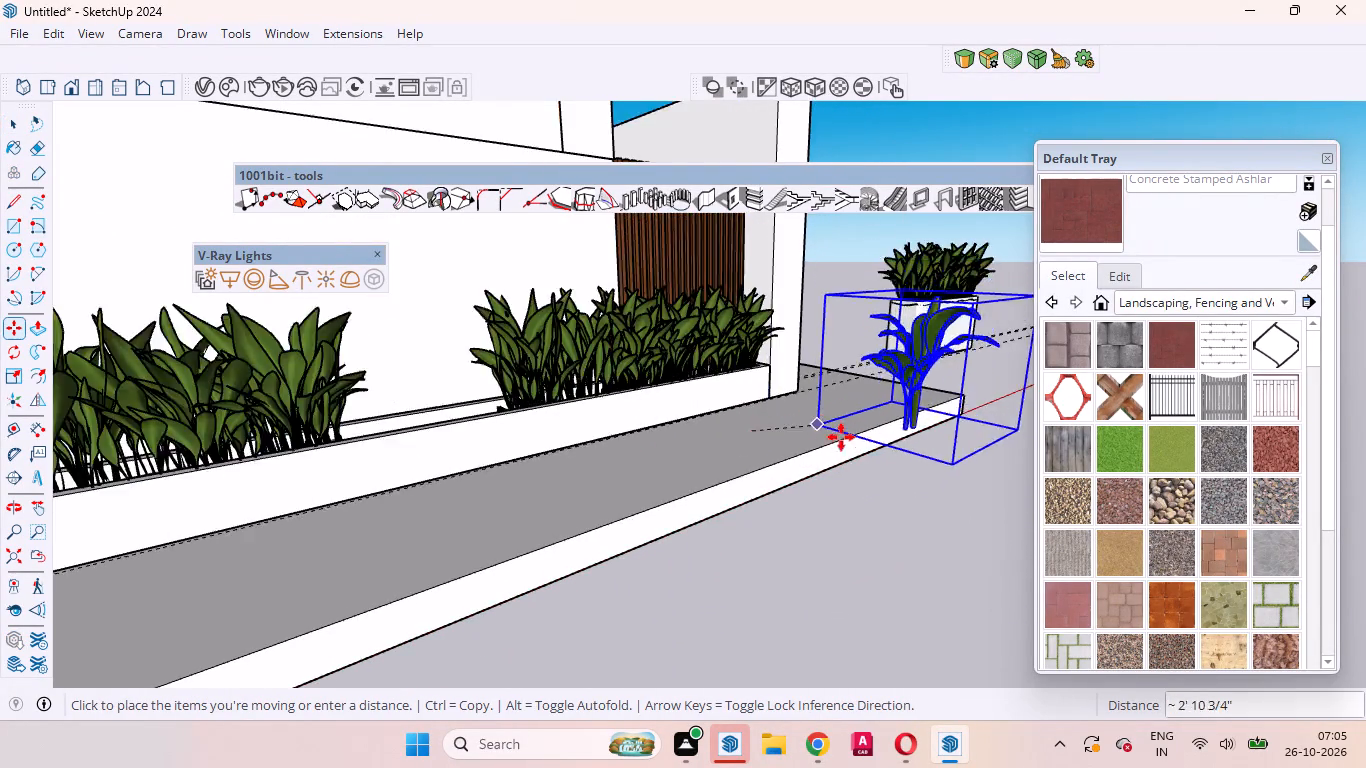
{"action": "scroll", "coordinate": [841, 437], "scroll_direction": "down", "scroll_amount": 9}
{"action": "scroll", "coordinate": [636, 403], "scroll_direction": "up", "scroll_amount": 11}
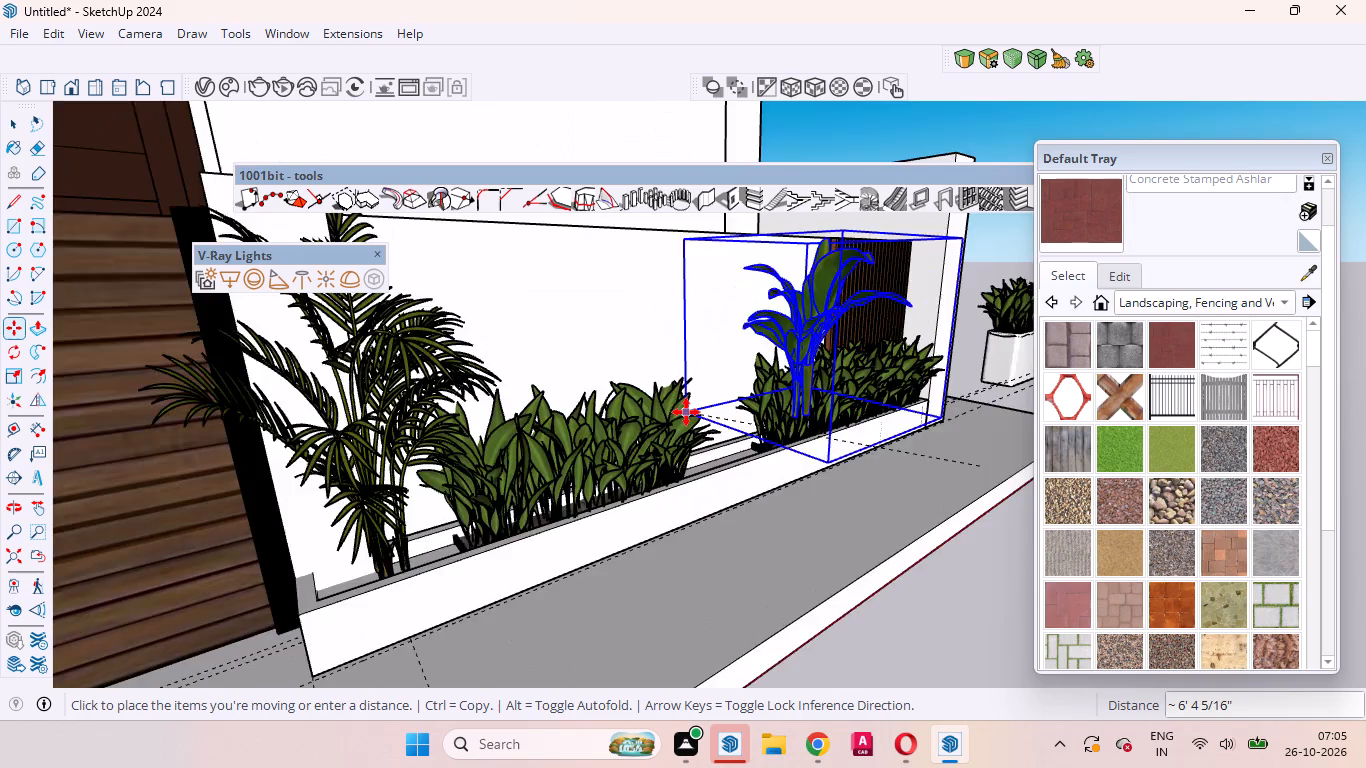
{"action": "scroll", "coordinate": [686, 412], "scroll_direction": "up", "scroll_amount": 5}
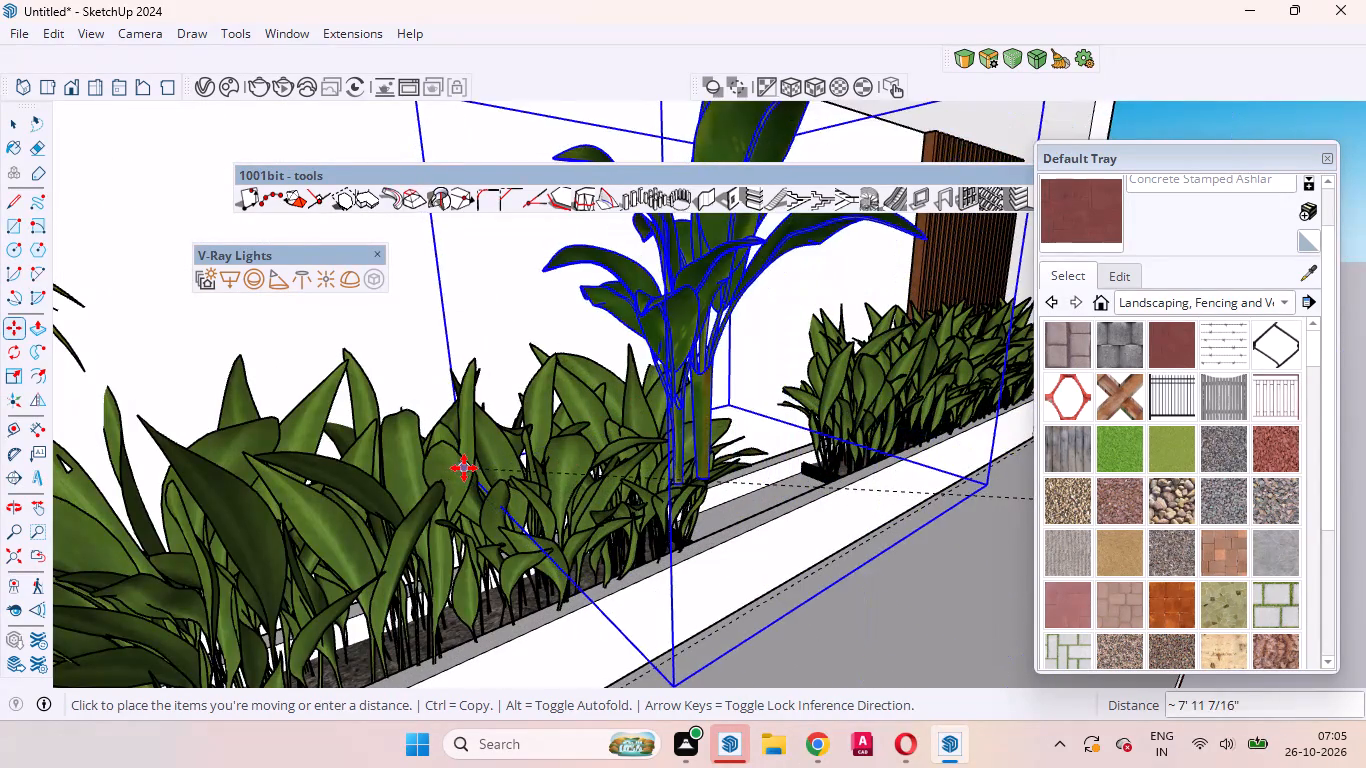
{"action": "left_click", "coordinate": [507, 463]}
Move the broad-leaf plant about 2' 4 7/8" so its stems stand in the planter gap between the two shrub clumps.
{"action": "scroll", "coordinate": [639, 452], "scroll_direction": "down", "scroll_amount": 6}
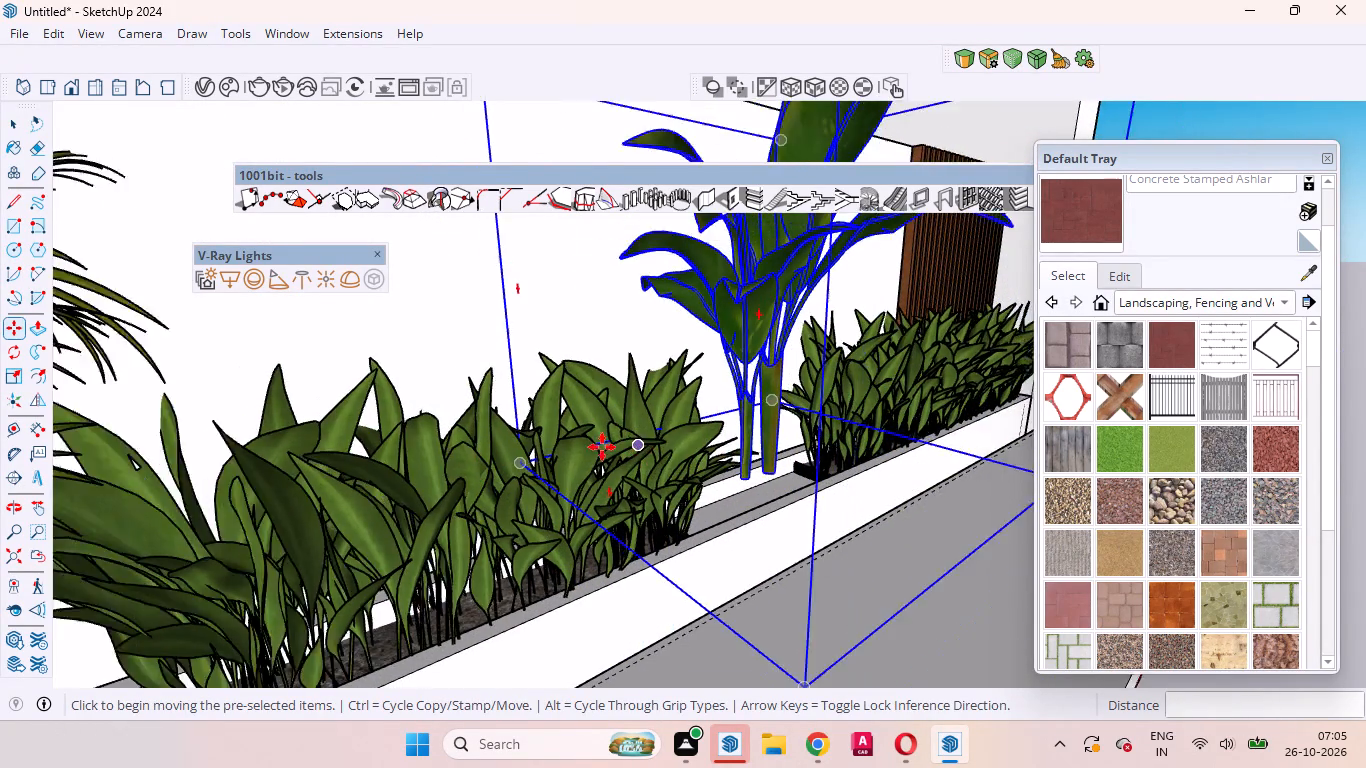
{"action": "scroll", "coordinate": [602, 447], "scroll_direction": "down", "scroll_amount": 6}
{"action": "middle_click_drag", "start_coordinate": [678, 442], "coordinate": [189, 533]}
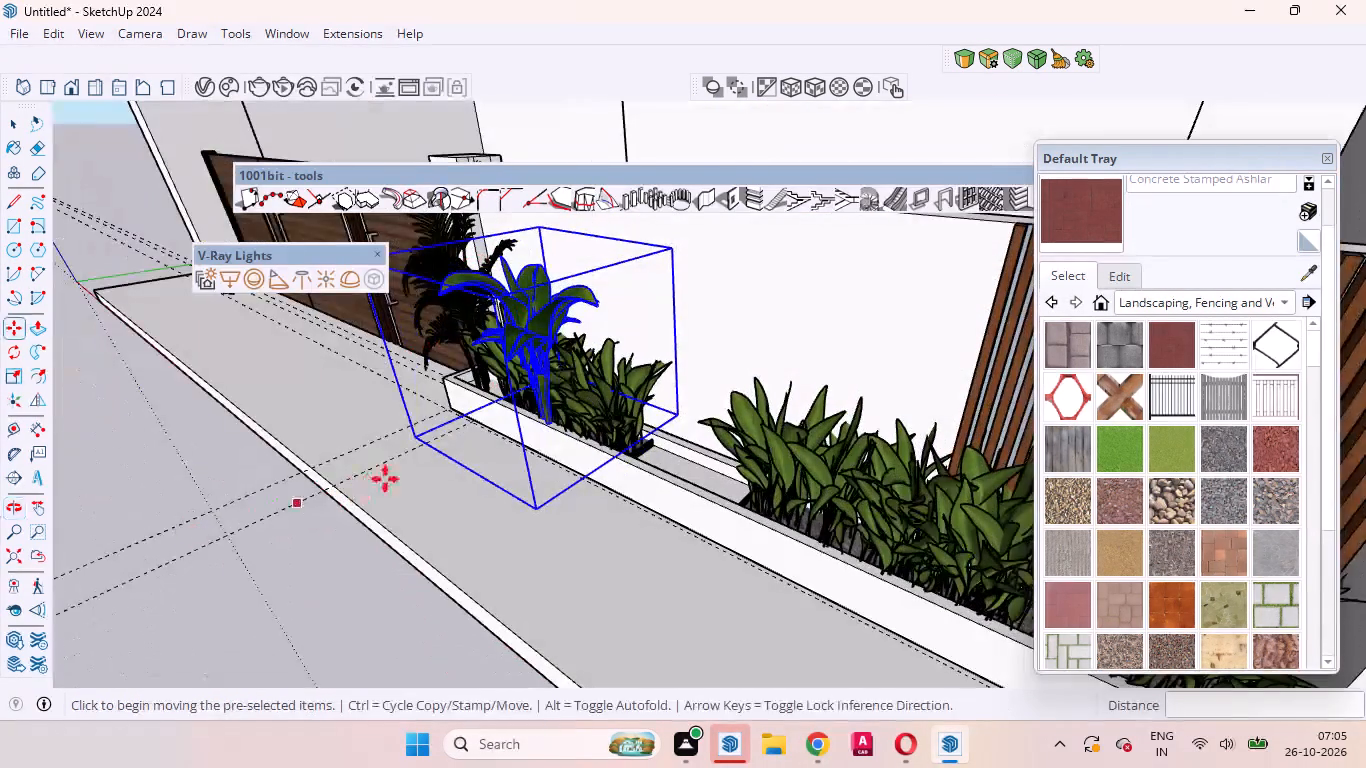
{"action": "scroll", "coordinate": [589, 427], "scroll_direction": "up", "scroll_amount": 5}
{"action": "left_click", "coordinate": [527, 424]}
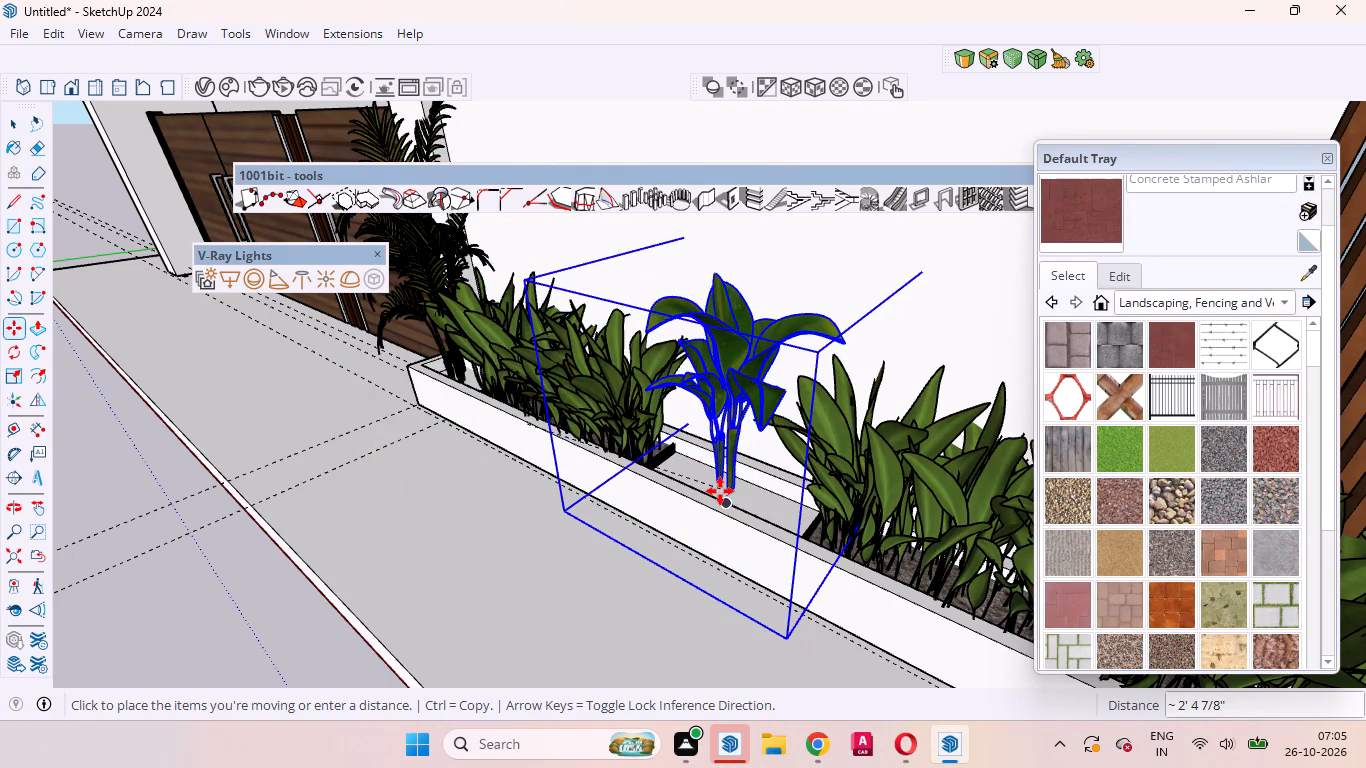
{"action": "left_click", "coordinate": [720, 495]}
Shift the broad-leaf plant about 1 5/16" across the planter towards the boundary wall.
{"action": "scroll", "coordinate": [722, 502], "scroll_direction": "up", "scroll_amount": 5}
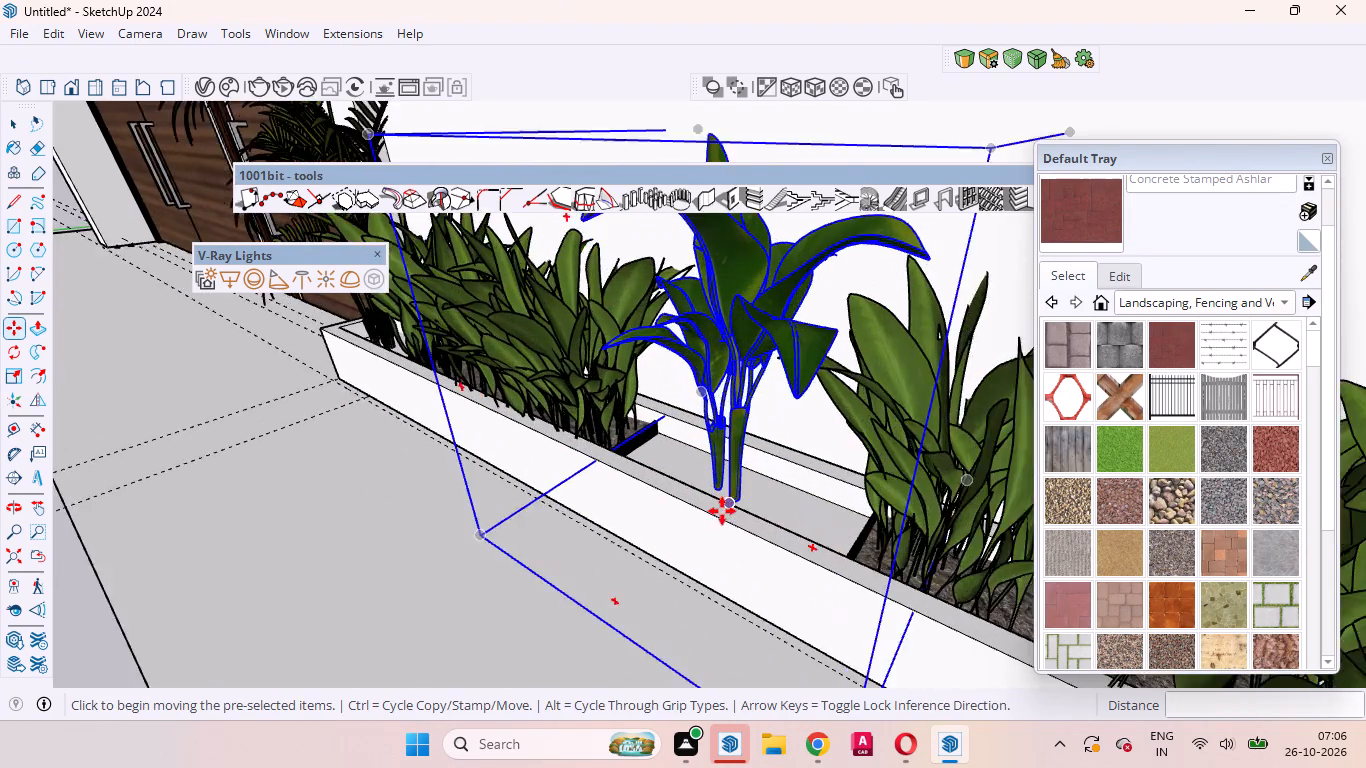
{"action": "scroll", "coordinate": [722, 511], "scroll_direction": "up", "scroll_amount": 11}
{"action": "middle_click_drag", "start_coordinate": [722, 511], "coordinate": [538, 502]}
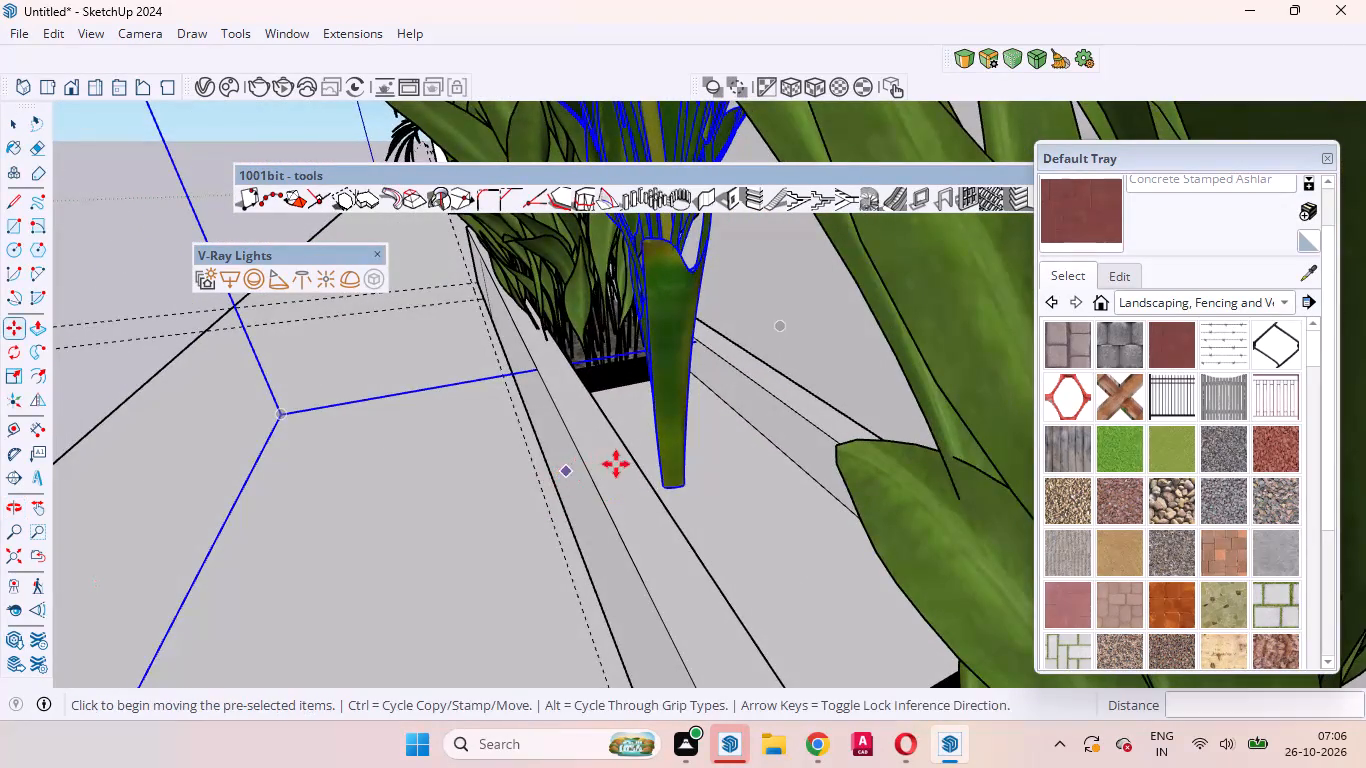
{"action": "left_click", "coordinate": [644, 468]}
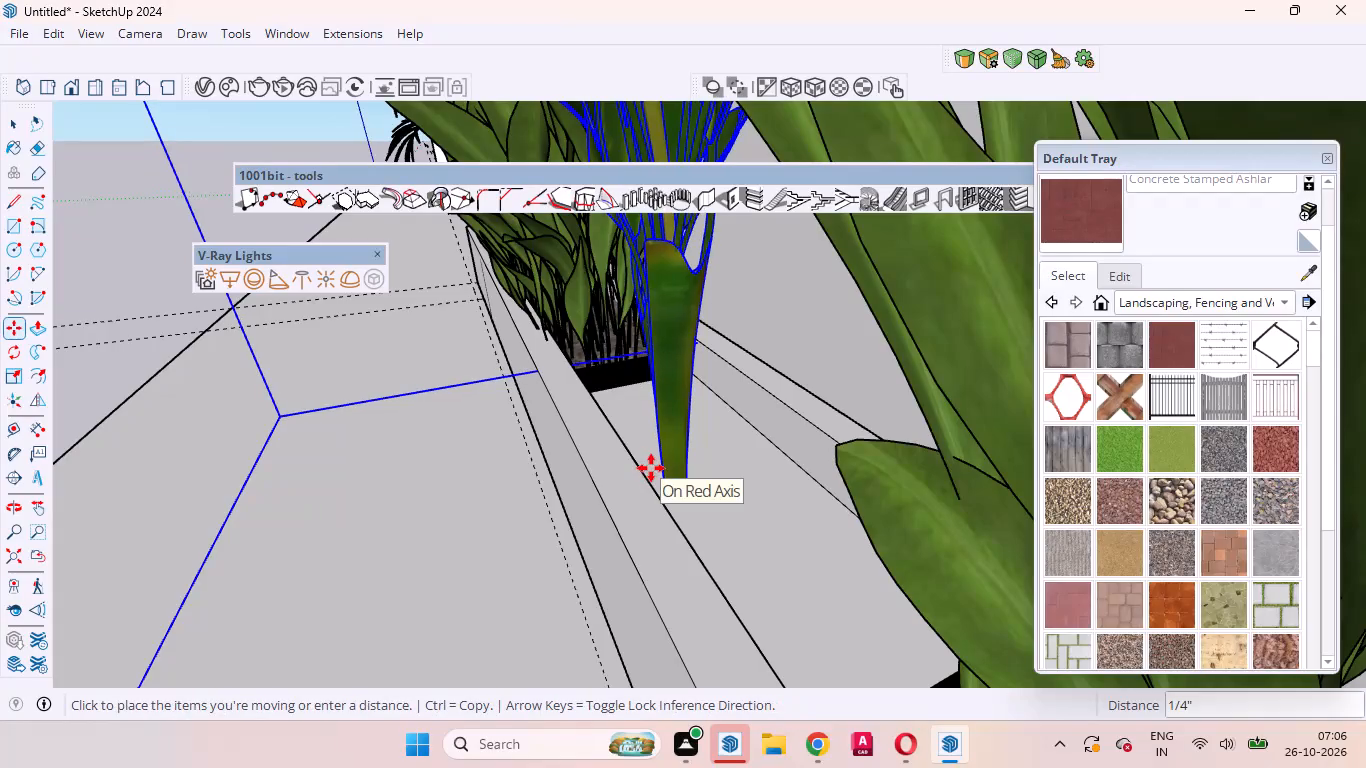
{"action": "left_click", "coordinate": [669, 469]}
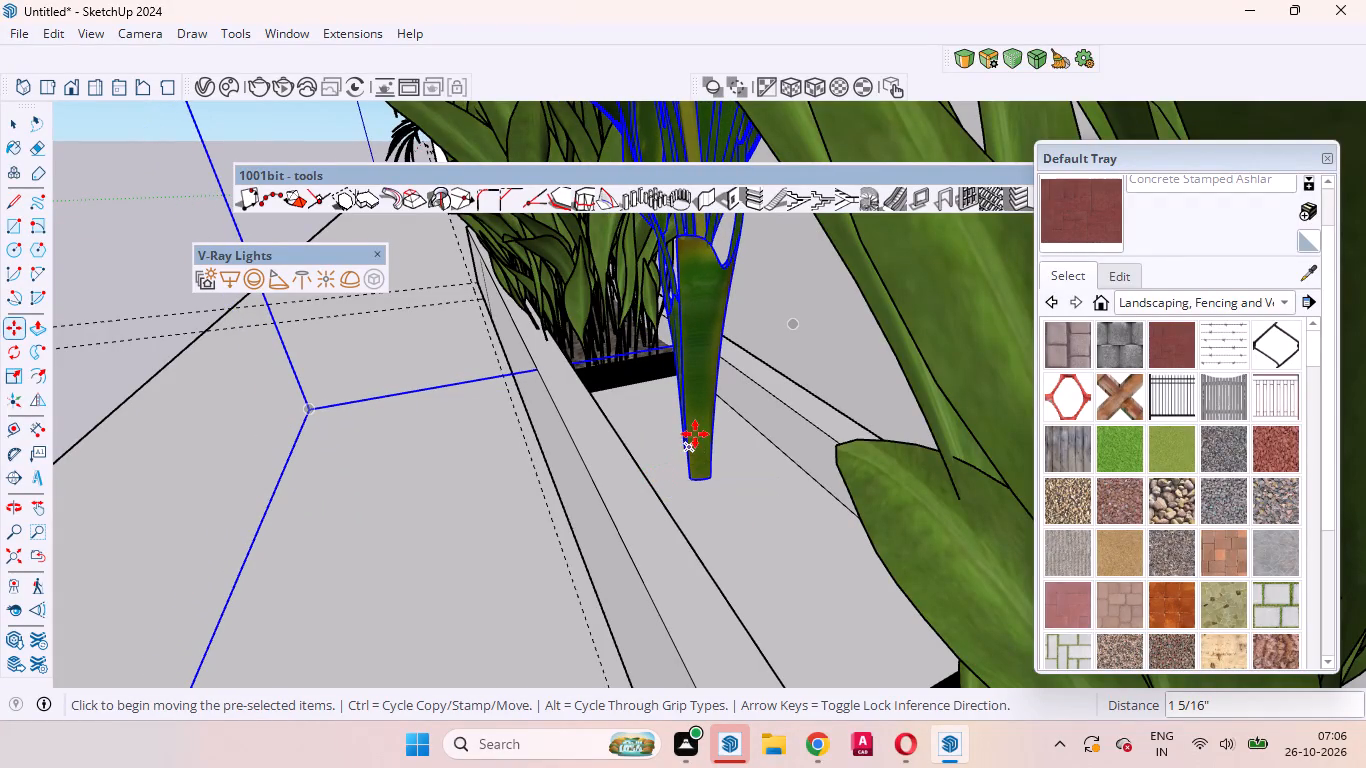
Lower the broad-leaf plant about 3 5/8" along the blue axis into the planter.
{"action": "left_click", "coordinate": [695, 432]}
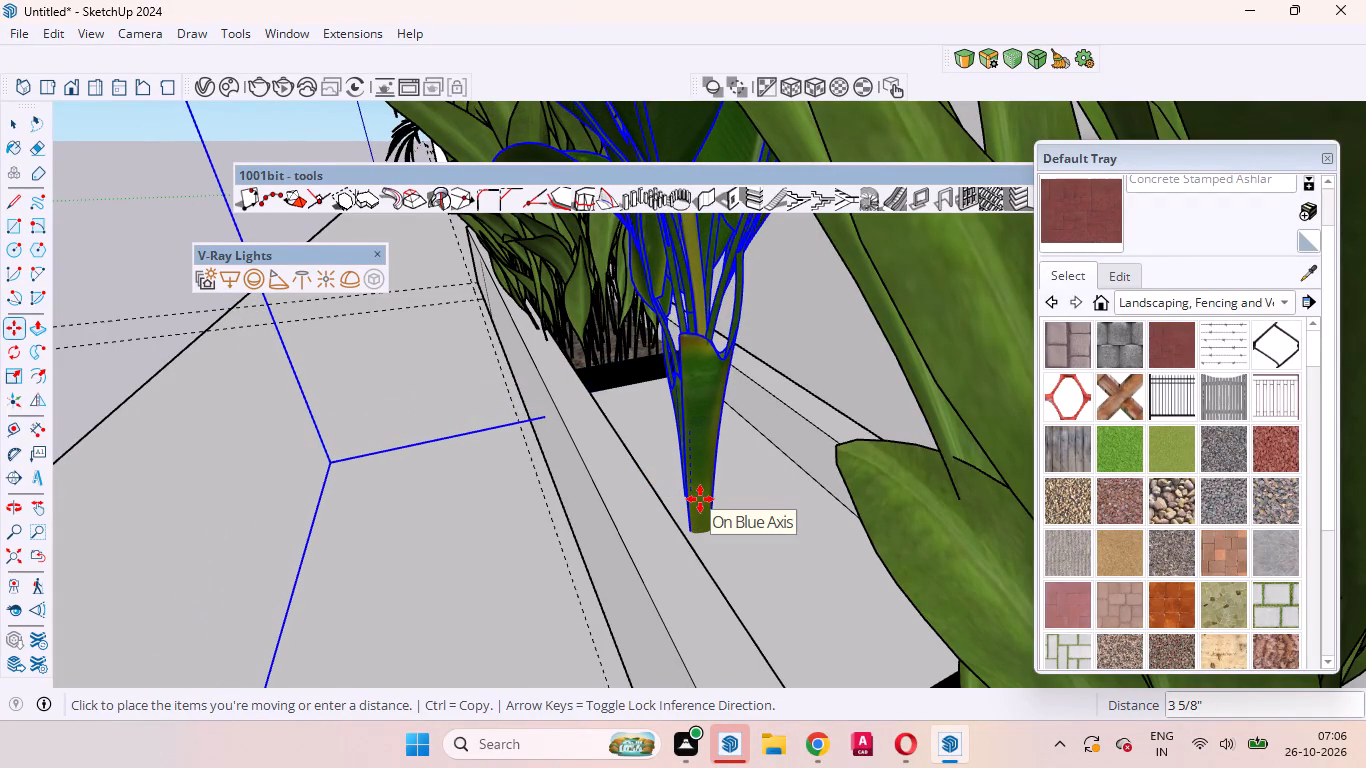
{"action": "left_click", "coordinate": [700, 499]}
{"action": "middle_click_drag", "start_coordinate": [432, 488], "coordinate": [616, 481]}
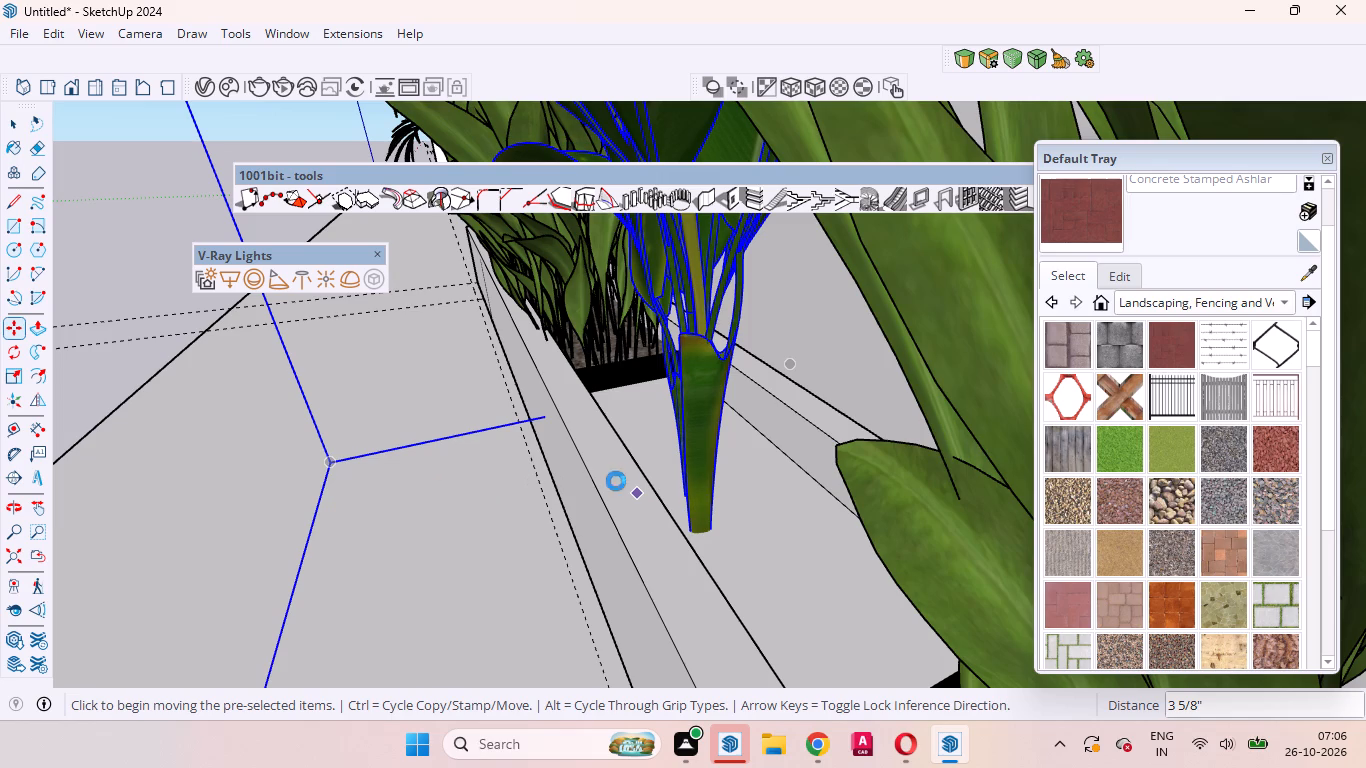
{"action": "middle_click_drag", "start_coordinate": [616, 481], "coordinate": [625, 480]}
Stretch the broad-leaf plant in the planter gap taller, to a blue-axis scale of 1.32.
{"action": "left_click", "coordinate": [12, 125]}
{"action": "middle_click_drag", "start_coordinate": [374, 429], "coordinate": [557, 425]}
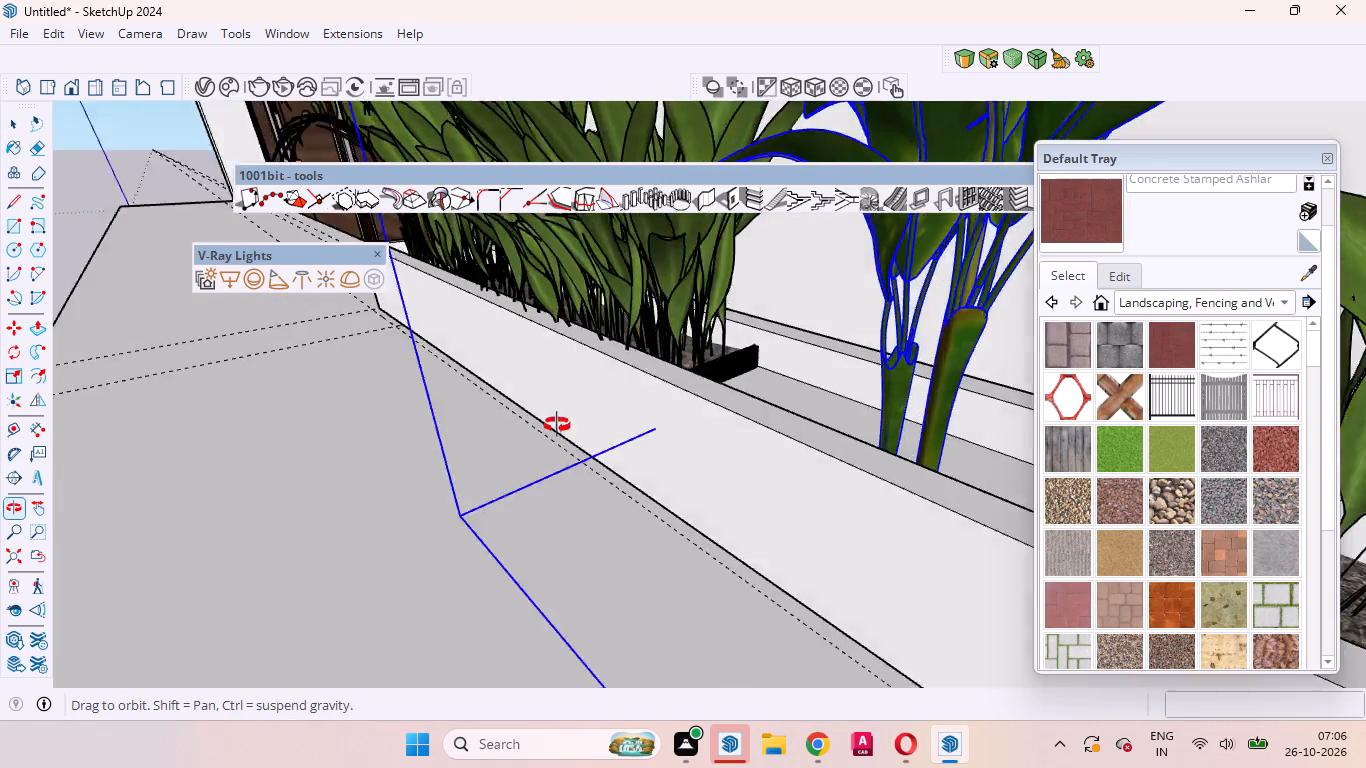
{"action": "middle_click_drag", "start_coordinate": [557, 425], "coordinate": [621, 425]}
{"action": "scroll", "coordinate": [600, 419], "scroll_direction": "down", "scroll_amount": 18}
{"action": "scroll", "coordinate": [663, 371], "scroll_direction": "up", "scroll_amount": 3}
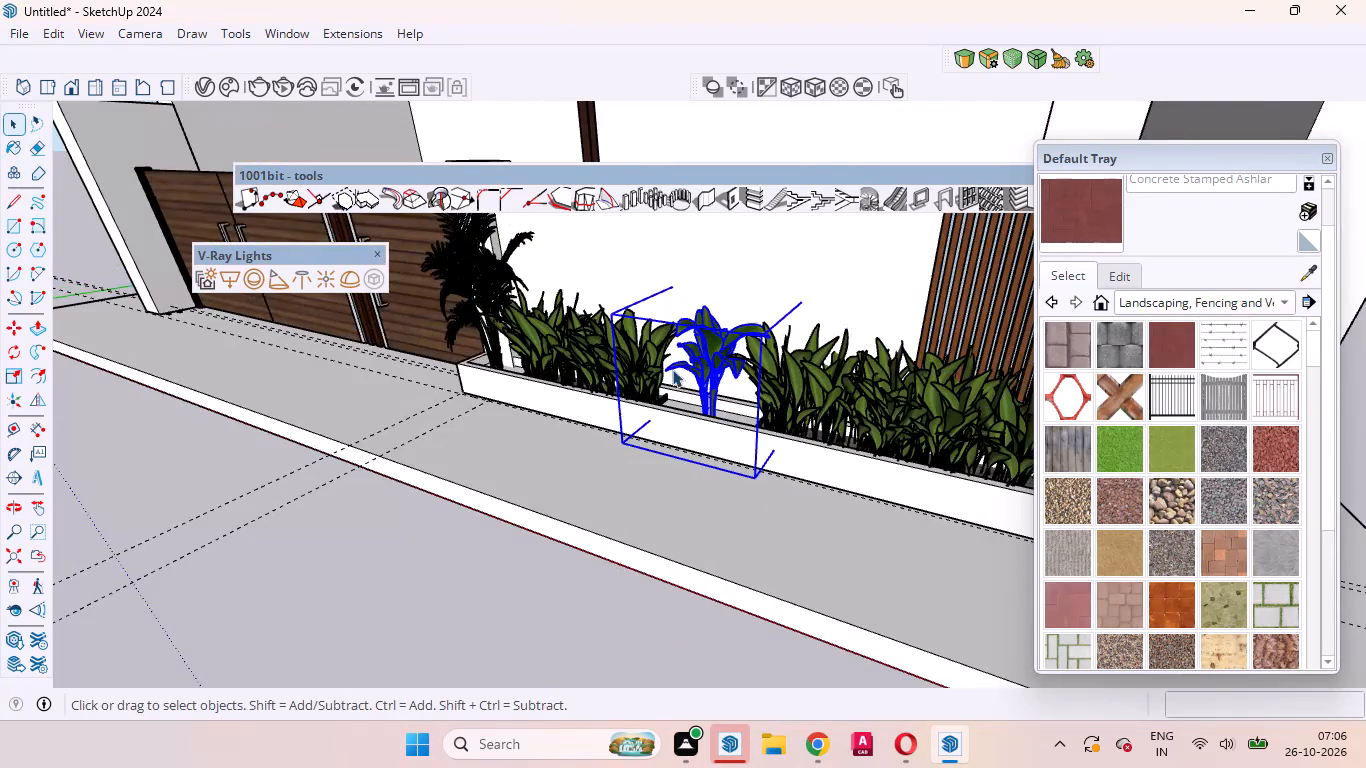
{"action": "scroll", "coordinate": [672, 369], "scroll_direction": "up", "scroll_amount": 3}
{"action": "middle_click_drag", "start_coordinate": [751, 384], "coordinate": [798, 349]}
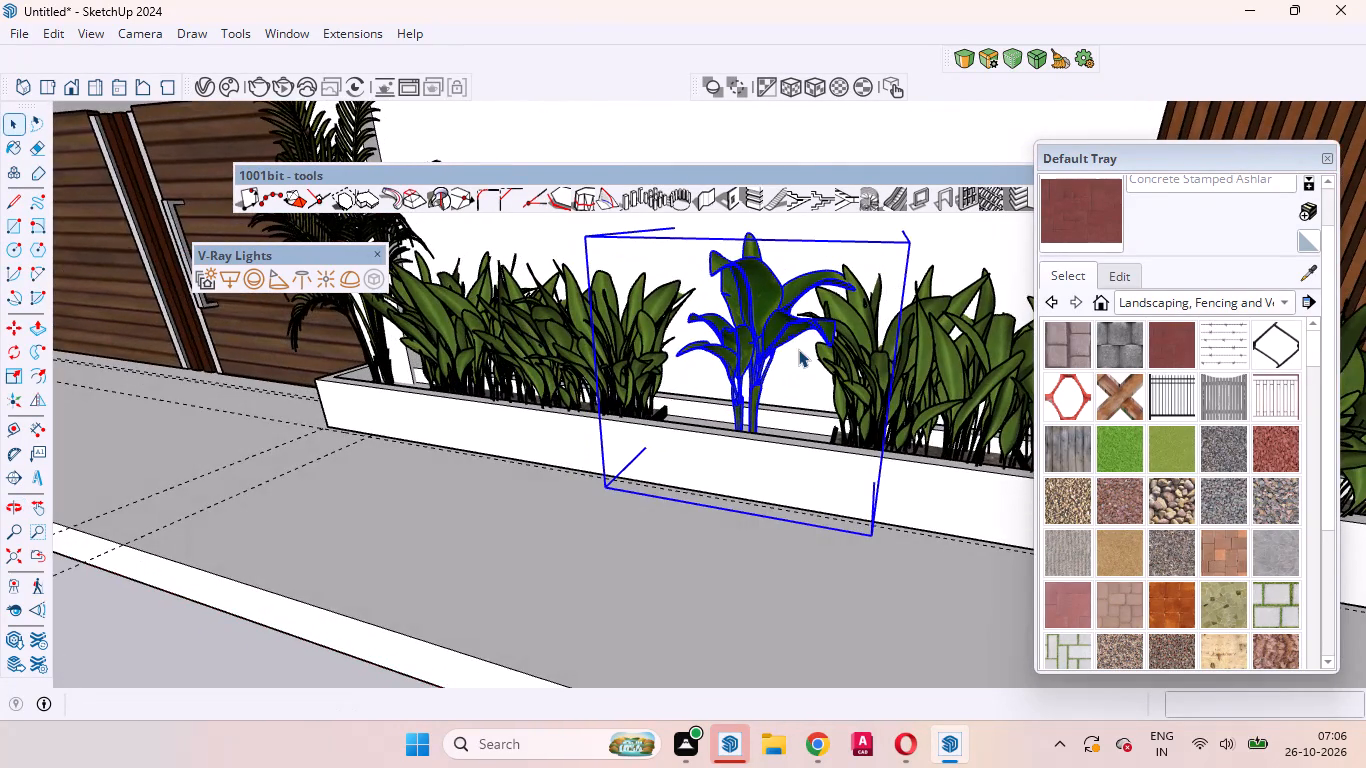
{"action": "key", "text": "s"}
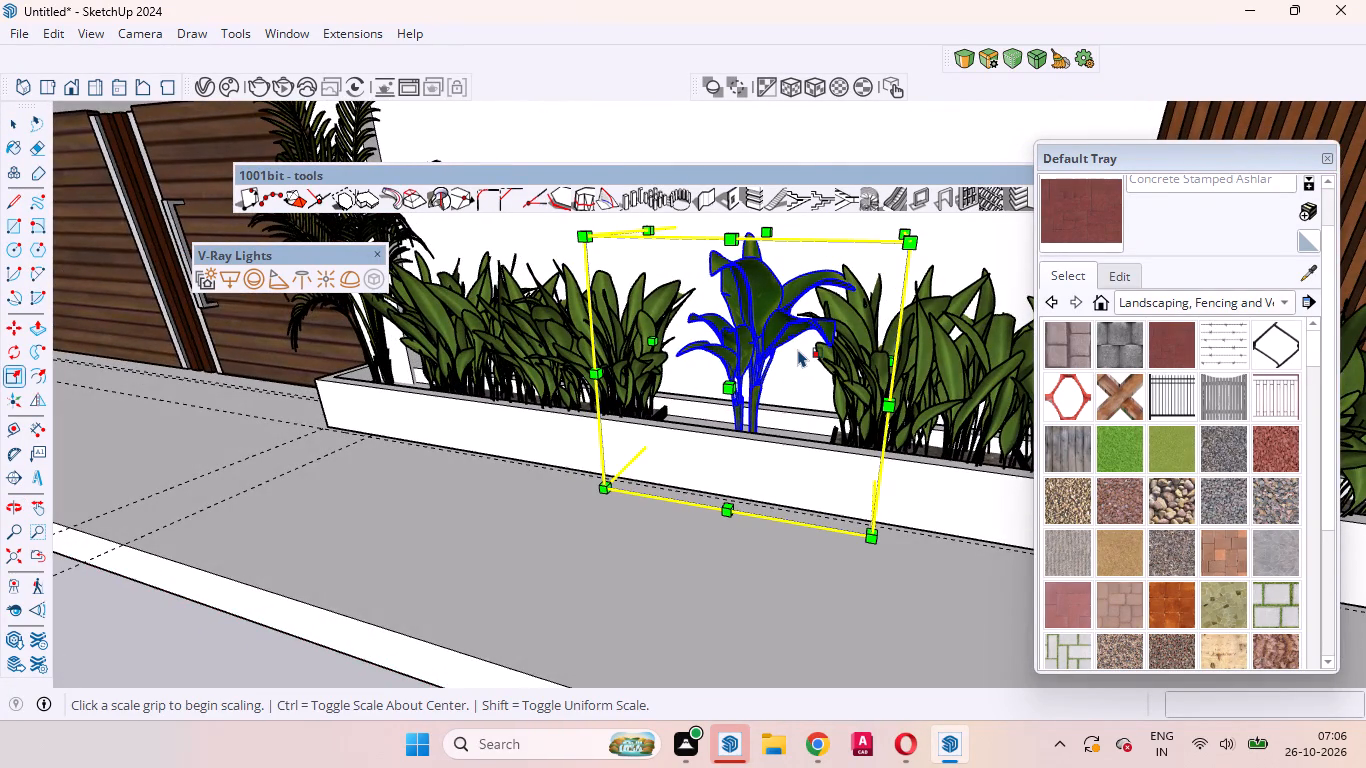
{"action": "scroll", "coordinate": [798, 349], "scroll_direction": "down", "scroll_amount": 5}
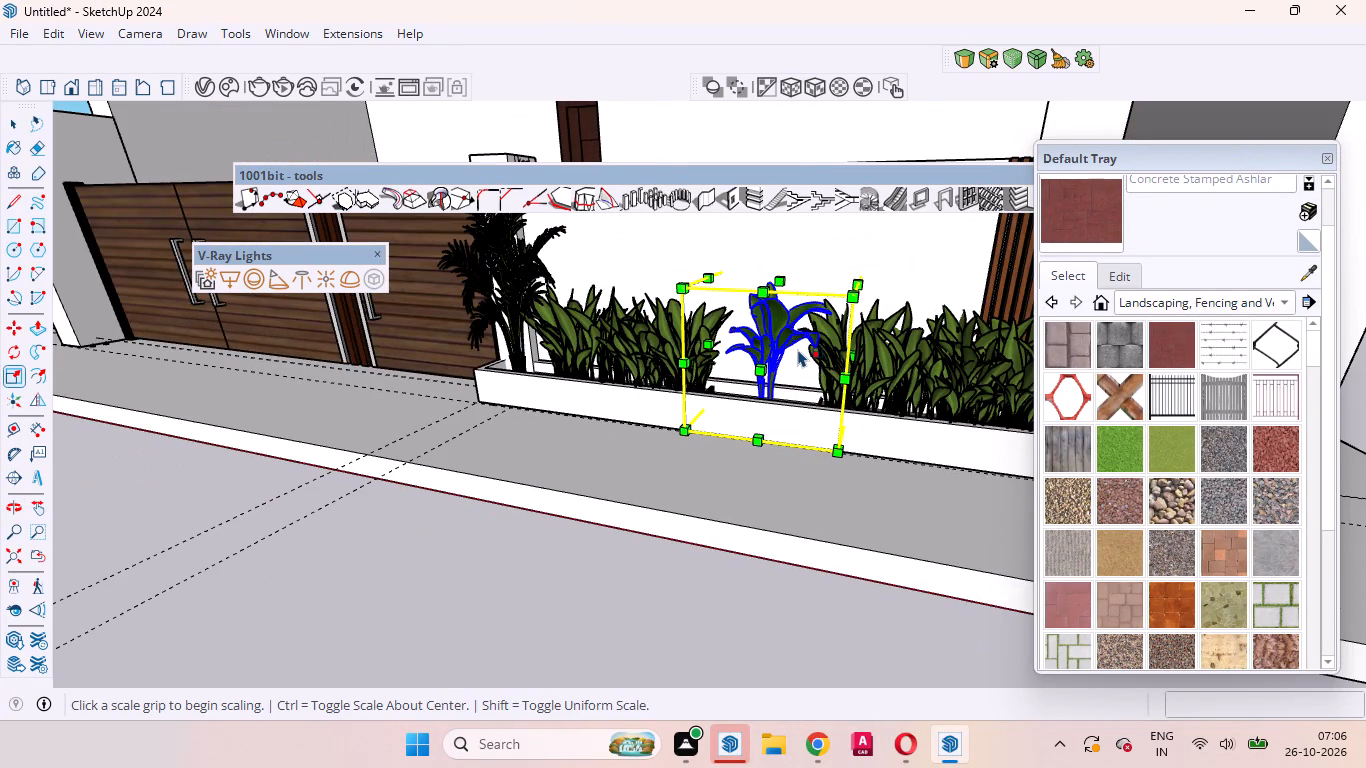
{"action": "left_click", "coordinate": [778, 275]}
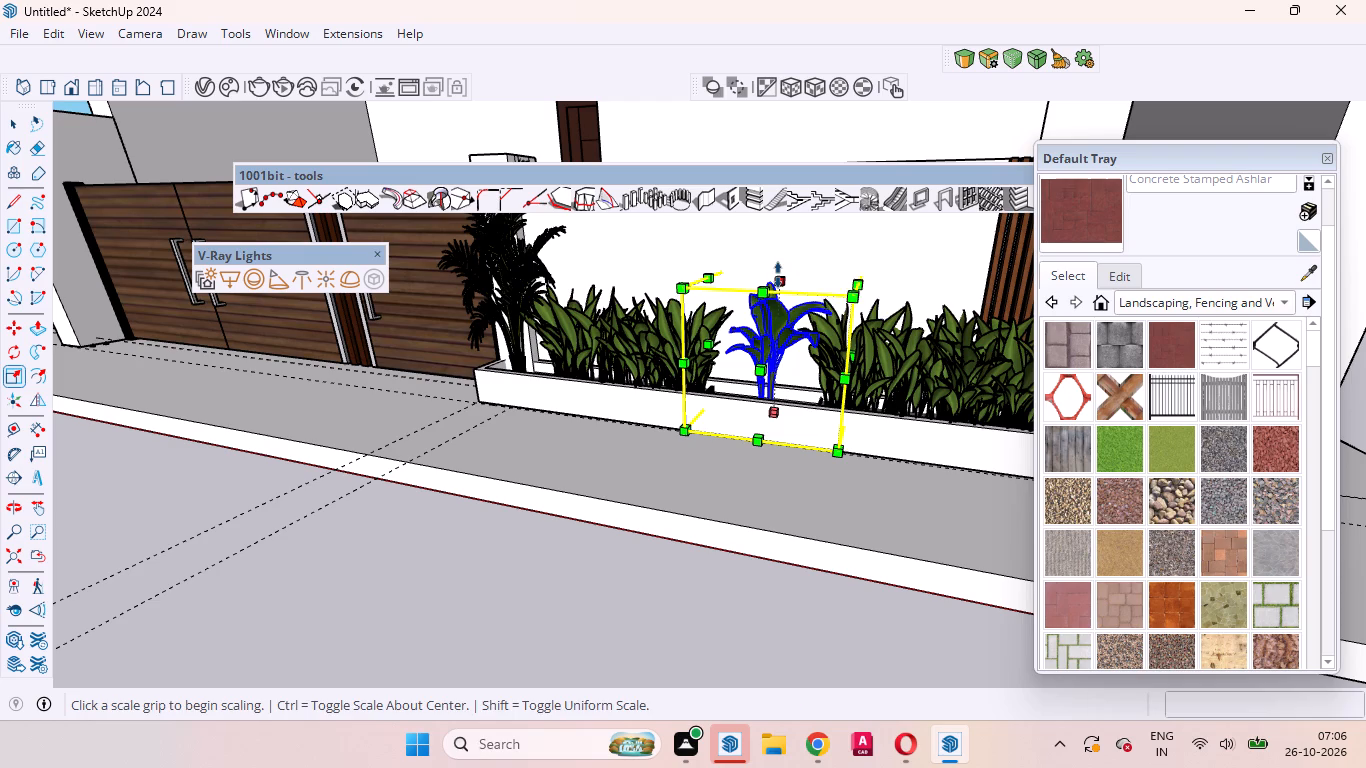
{"action": "left_click", "coordinate": [774, 234]}
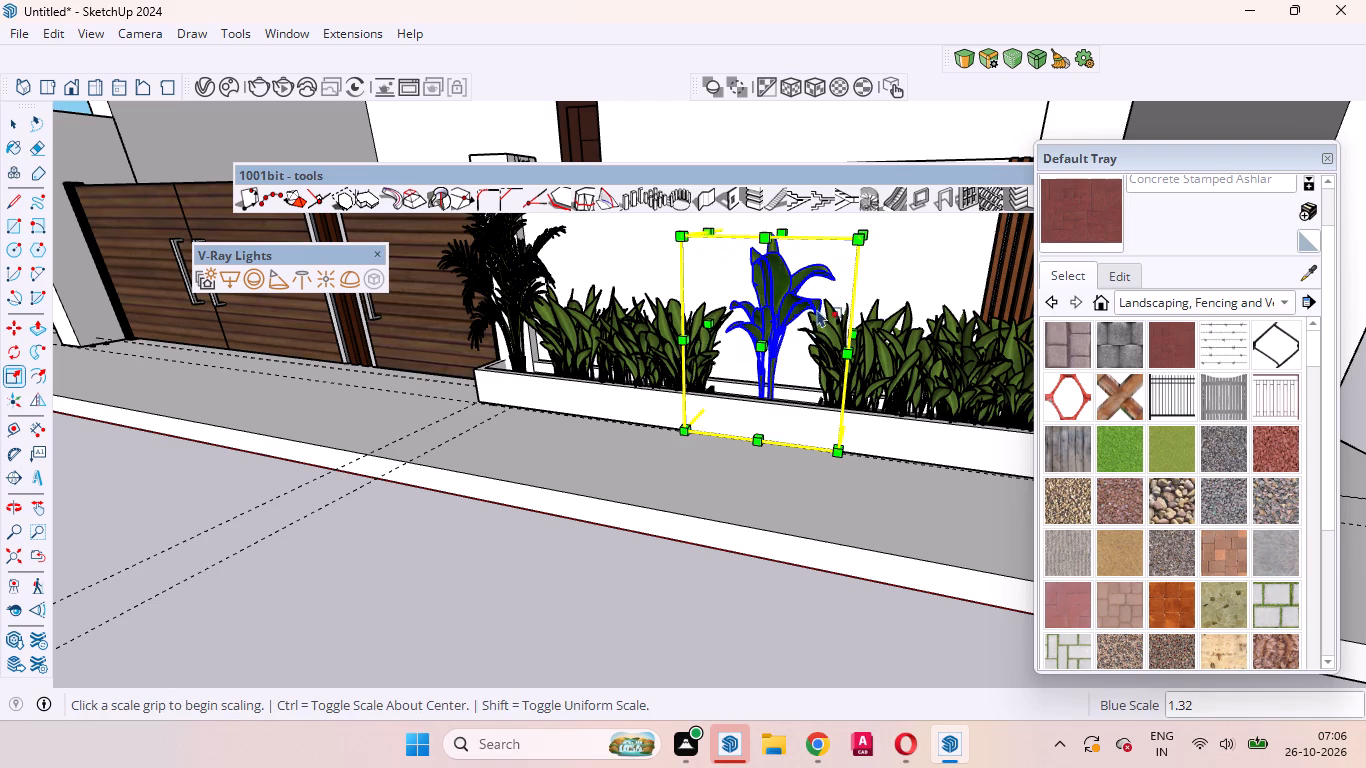
Widen the broad-leaf plant along the red axis from both sides, by about 1.06 and about 1.13.
{"action": "left_click", "coordinate": [854, 333]}
{"action": "left_click", "coordinate": [867, 339]}
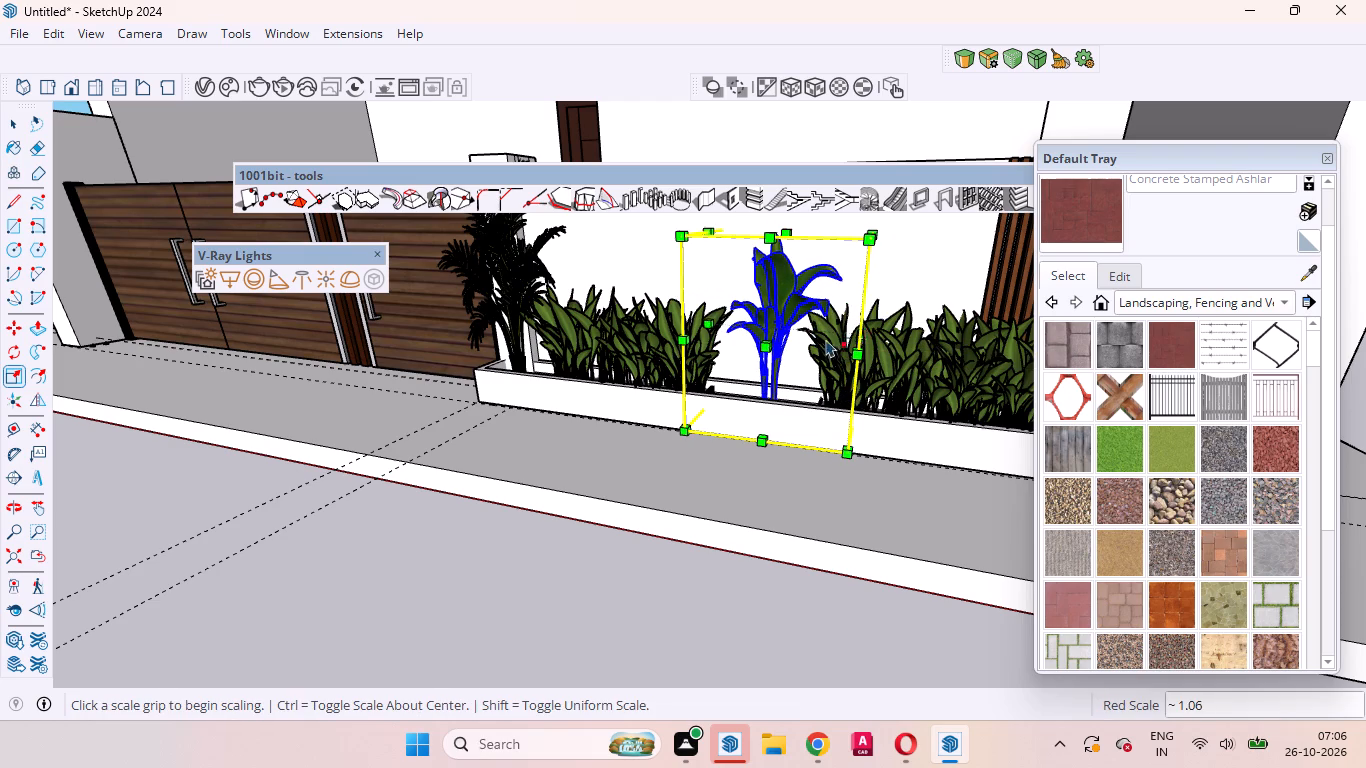
{"action": "left_click", "coordinate": [717, 321]}
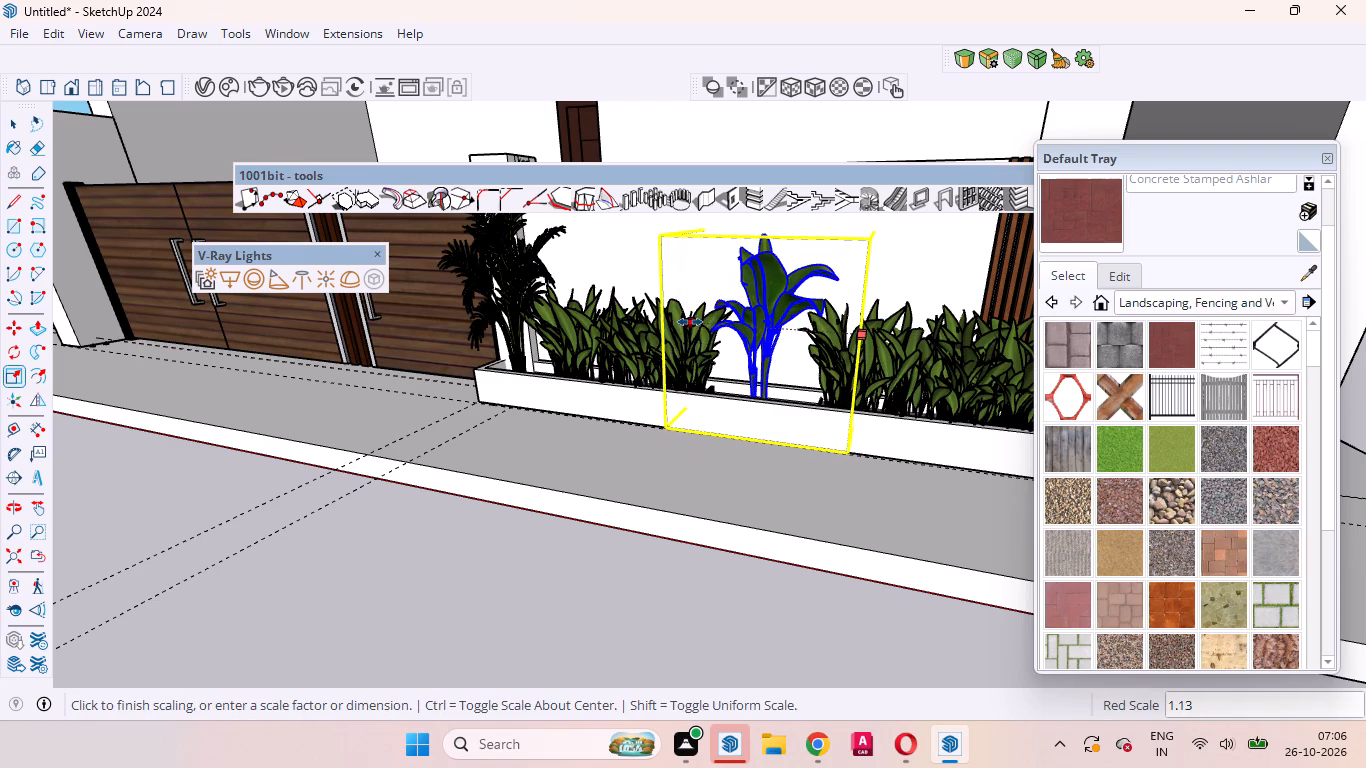
{"action": "left_click", "coordinate": [690, 322]}
{"action": "scroll", "coordinate": [810, 348], "scroll_direction": "down", "scroll_amount": 9}
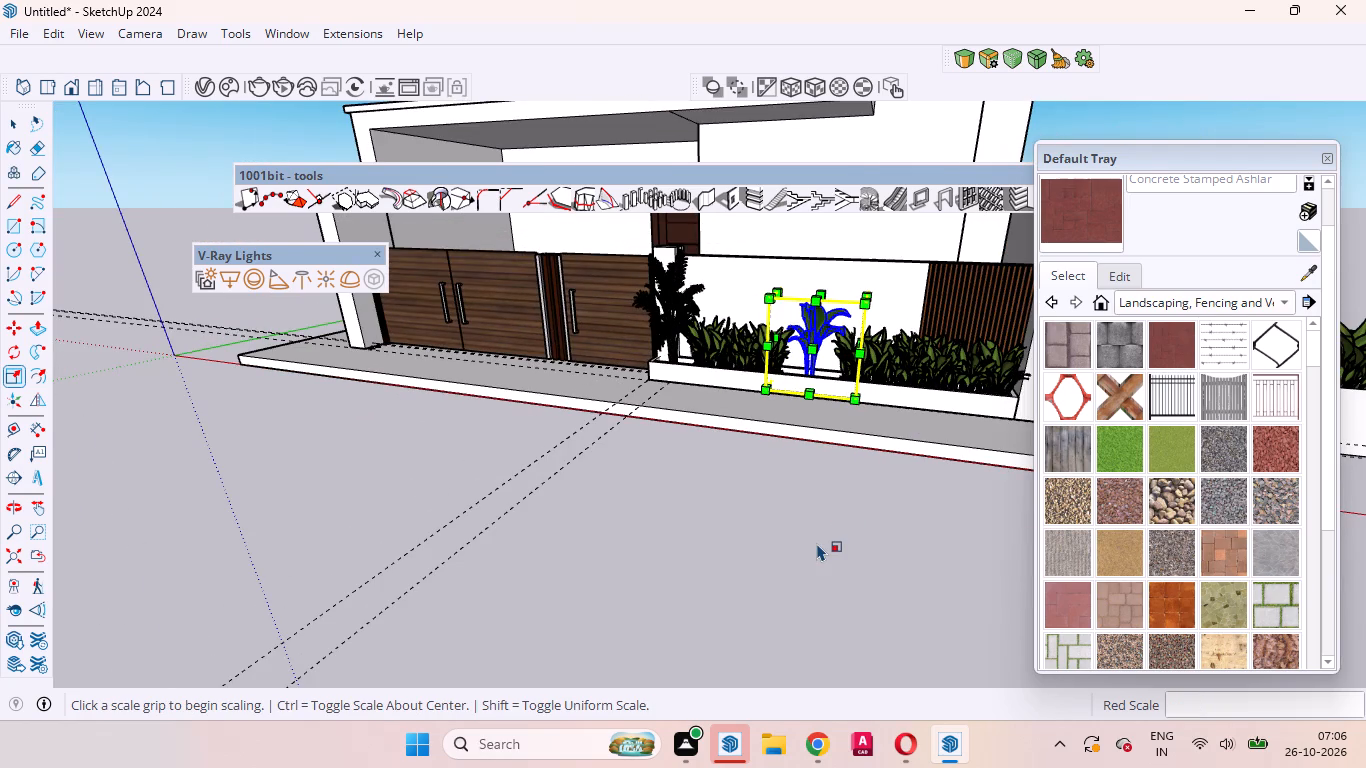
{"action": "key", "text": "space"}
{"action": "left_click", "coordinate": [816, 541]}
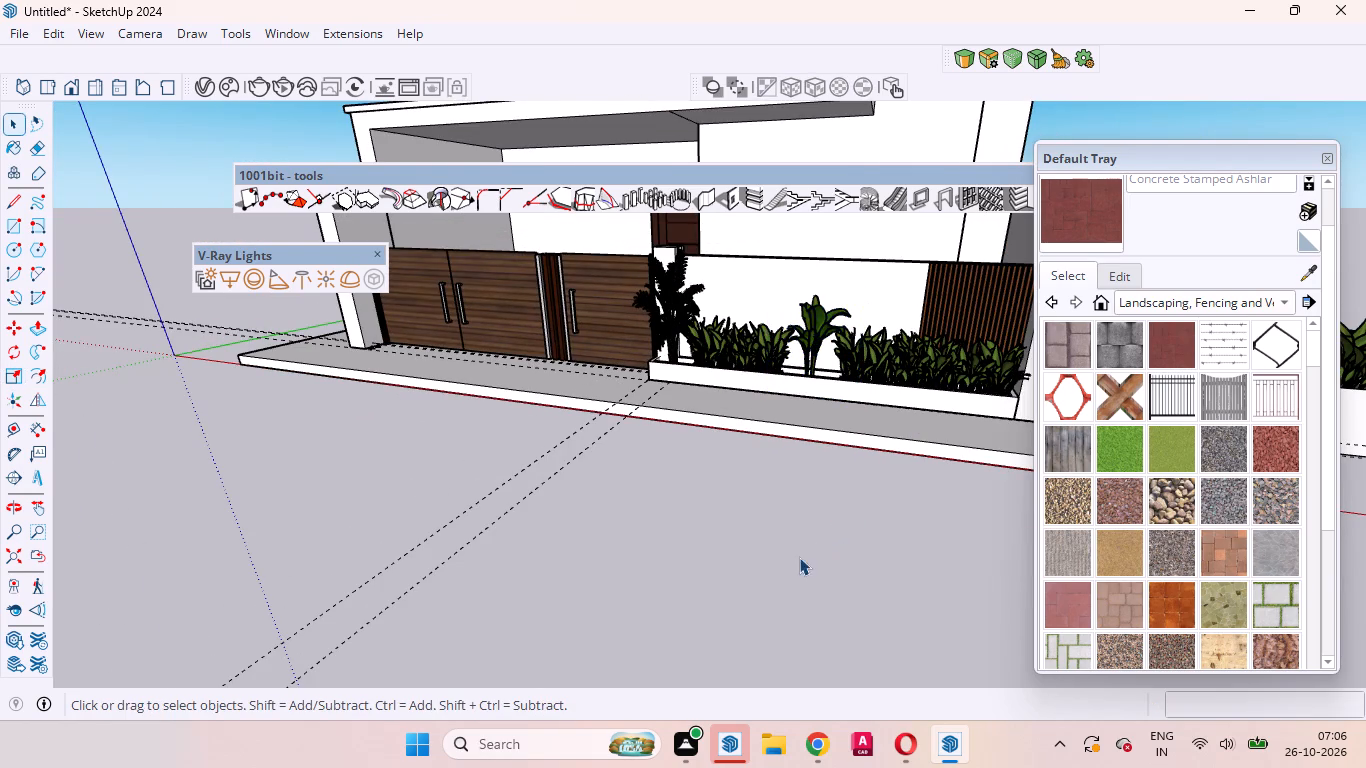
Stretch the shrub clump beside the feathery palm towards the broad-leaf plant, to a green-axis scale of 1.09.
{"action": "scroll", "coordinate": [814, 552], "scroll_direction": "down", "scroll_amount": 6}
{"action": "scroll", "coordinate": [816, 367], "scroll_direction": "up", "scroll_amount": 5}
{"action": "middle_click_drag", "start_coordinate": [851, 529], "coordinate": [972, 428]}
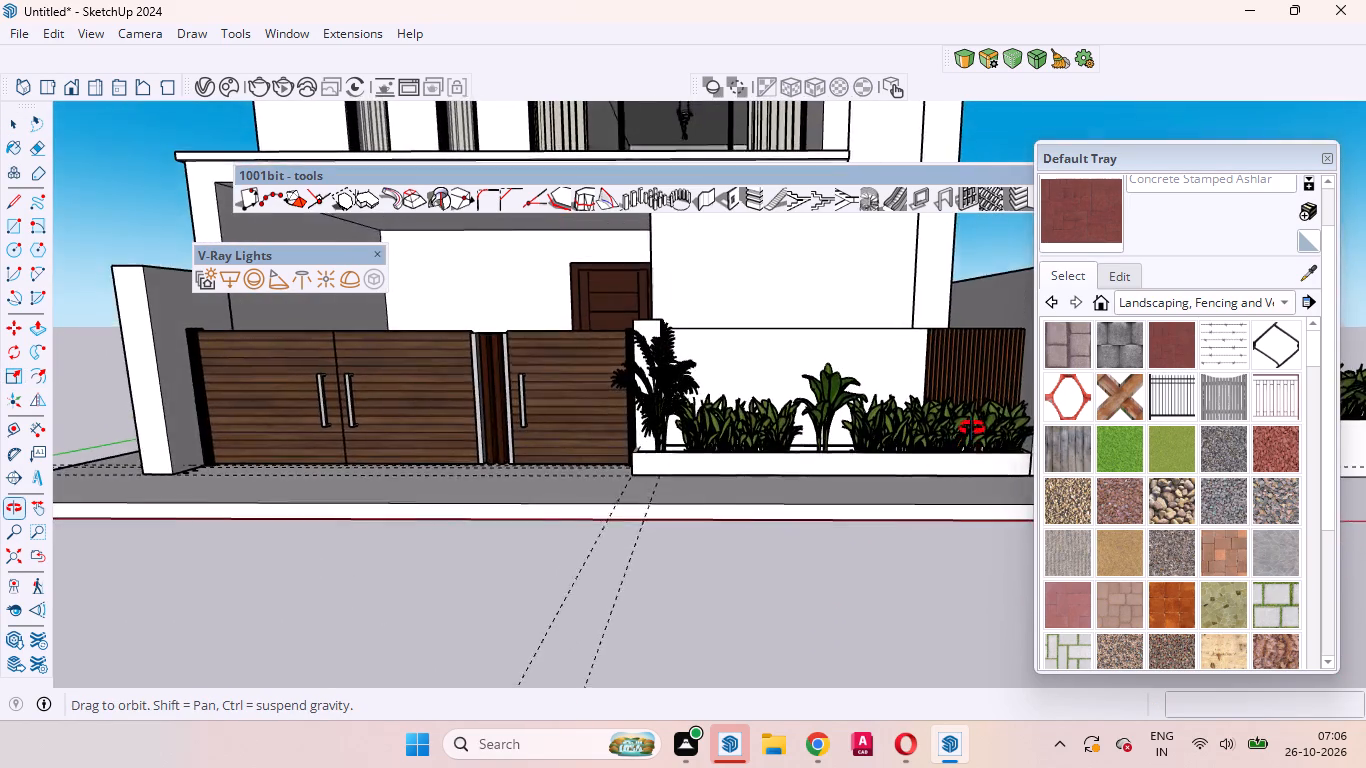
{"action": "middle_click_drag", "start_coordinate": [972, 428], "coordinate": [957, 396]}
{"action": "scroll", "coordinate": [826, 429], "scroll_direction": "up", "scroll_amount": 8}
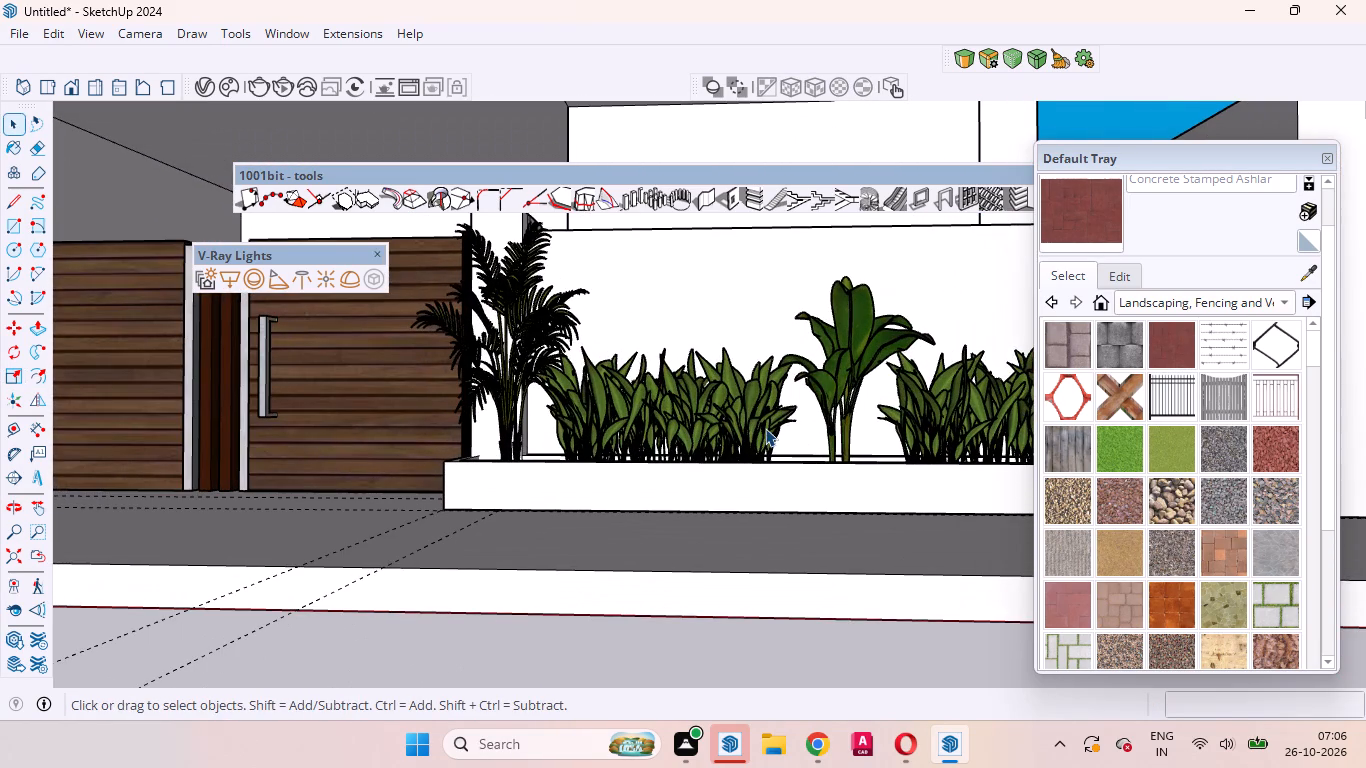
{"action": "left_click", "coordinate": [765, 428]}
{"action": "key", "text": "s"}
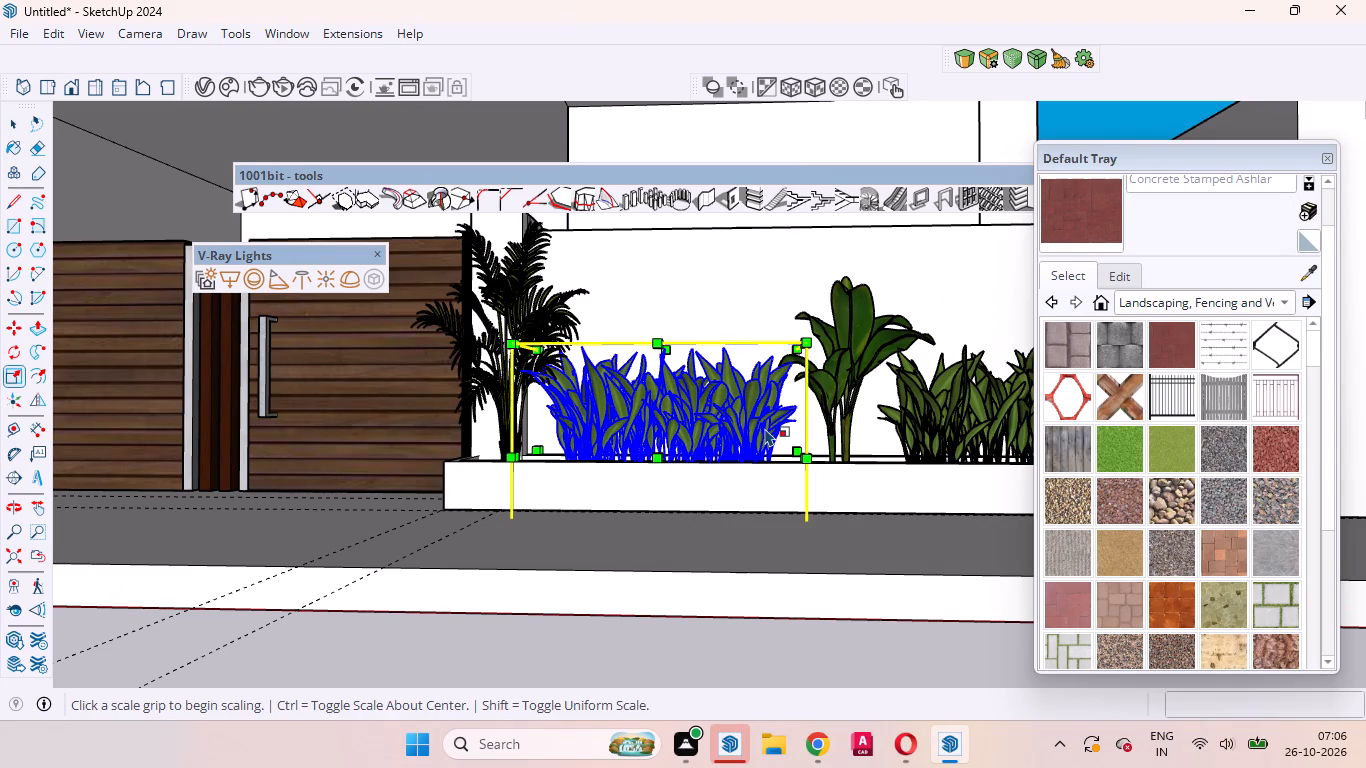
{"action": "left_click", "coordinate": [797, 444]}
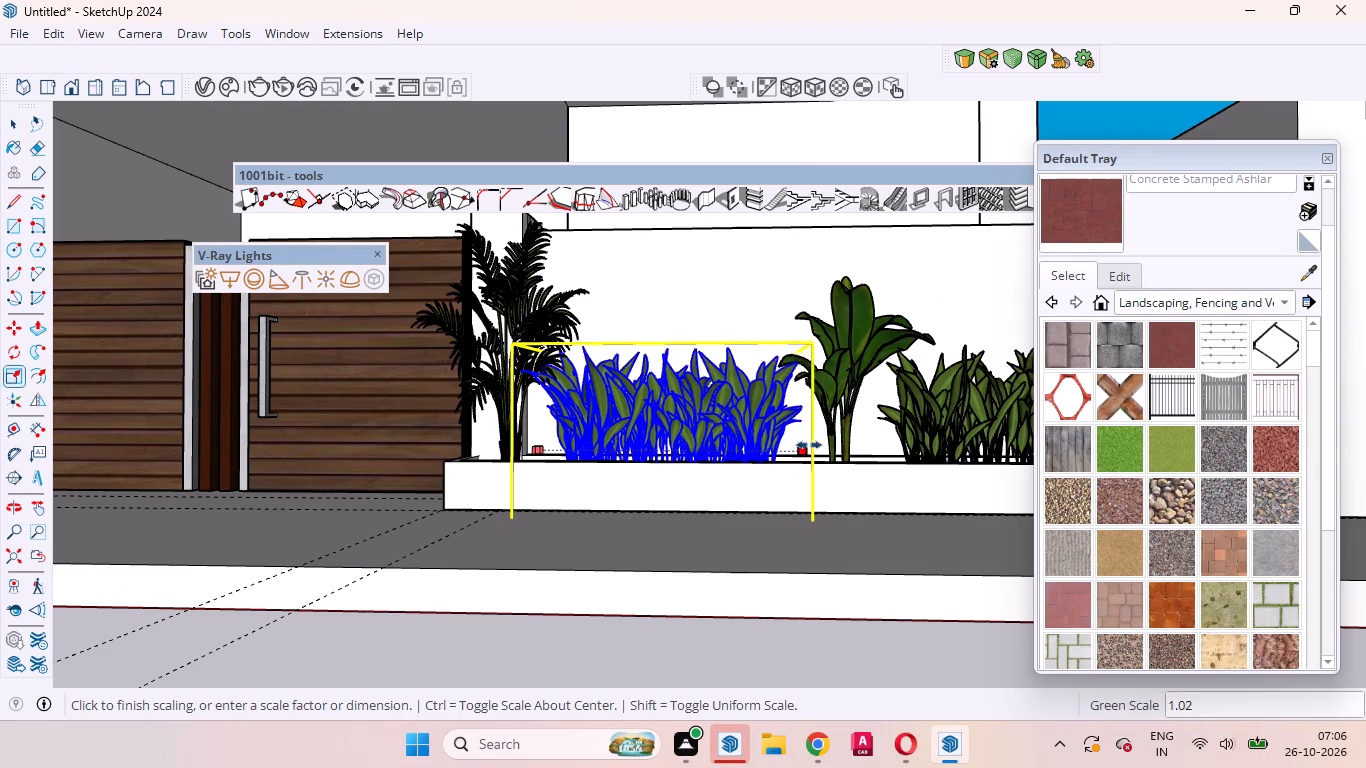
{"action": "left_click", "coordinate": [820, 441]}
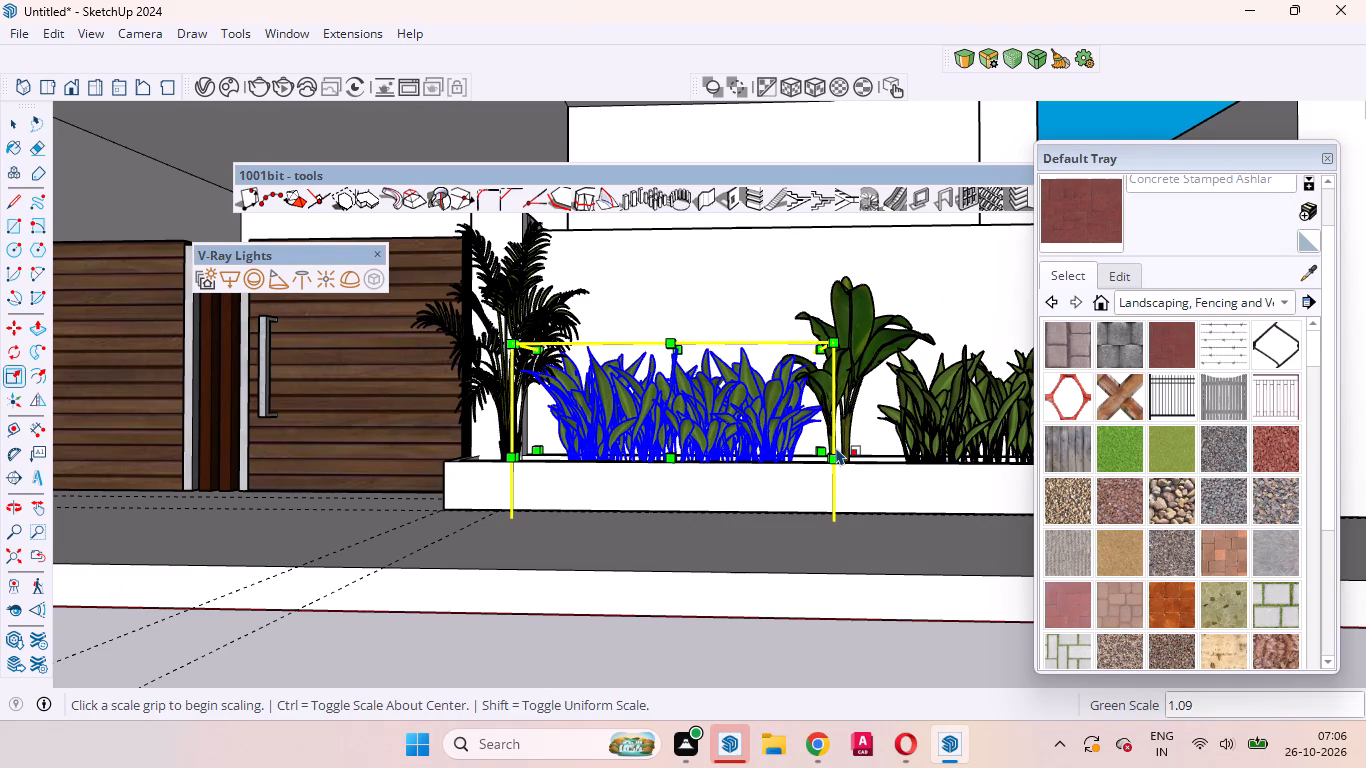
{"action": "key", "text": "space"}
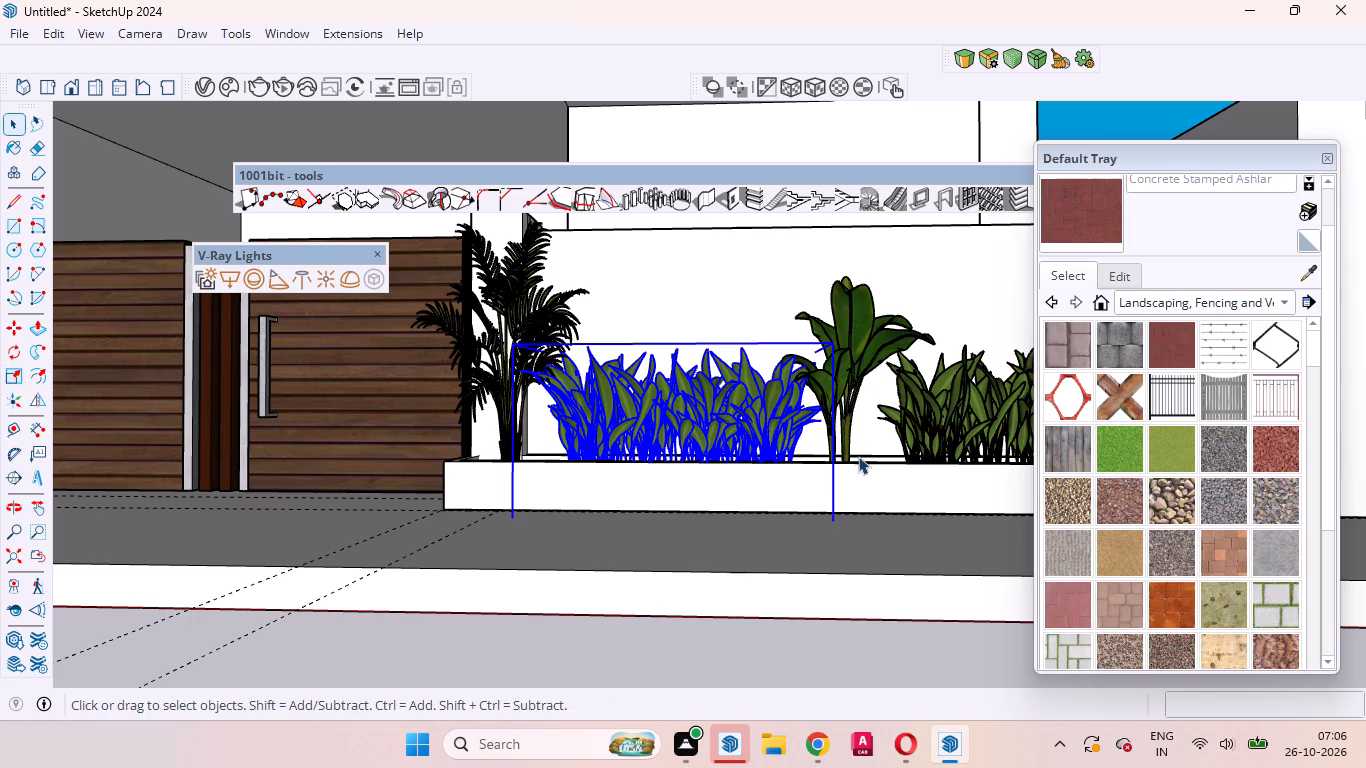
Stretch the shrub clump on the slatted-panel side towards the broad-leaf plant, to a green-axis scale of 1.08.
{"action": "left_click", "coordinate": [936, 396]}
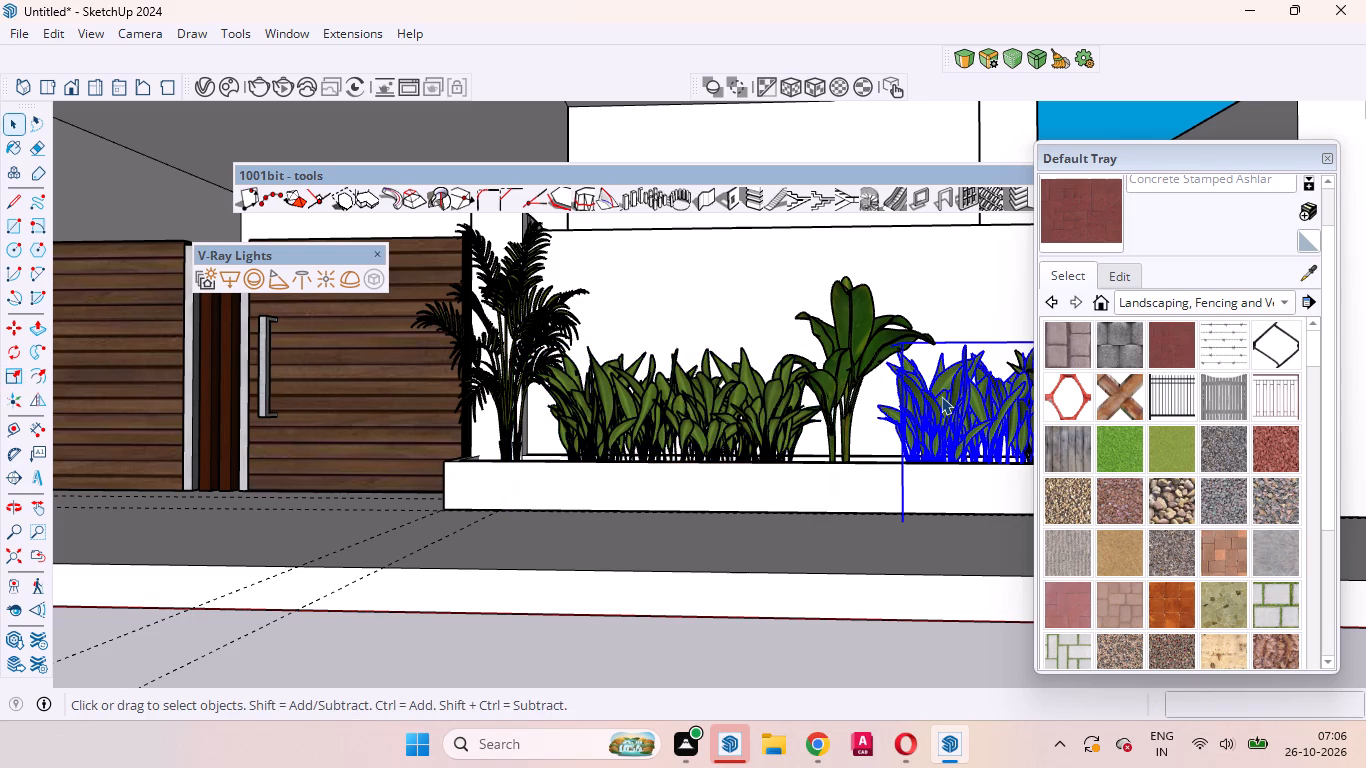
{"action": "key", "text": "s"}
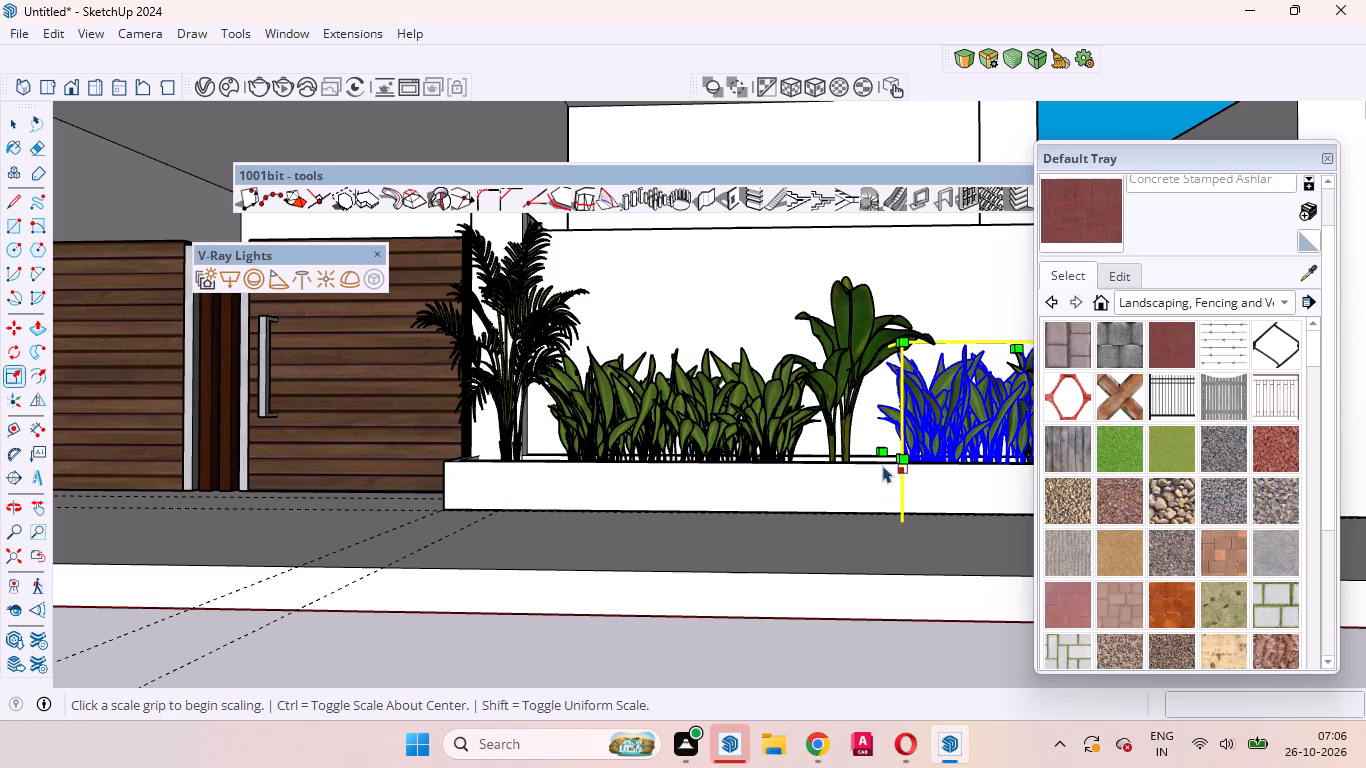
{"action": "left_click", "coordinate": [884, 456]}
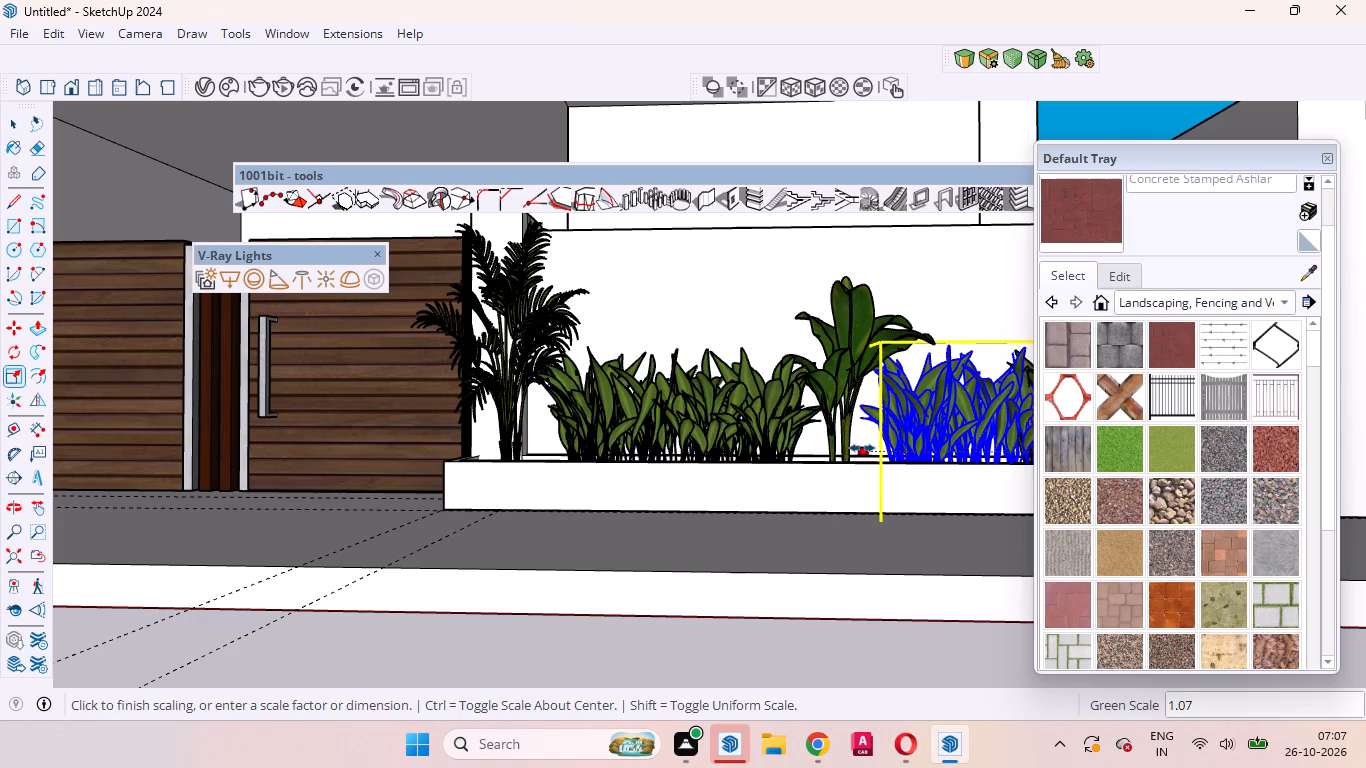
{"action": "left_click", "coordinate": [861, 447]}
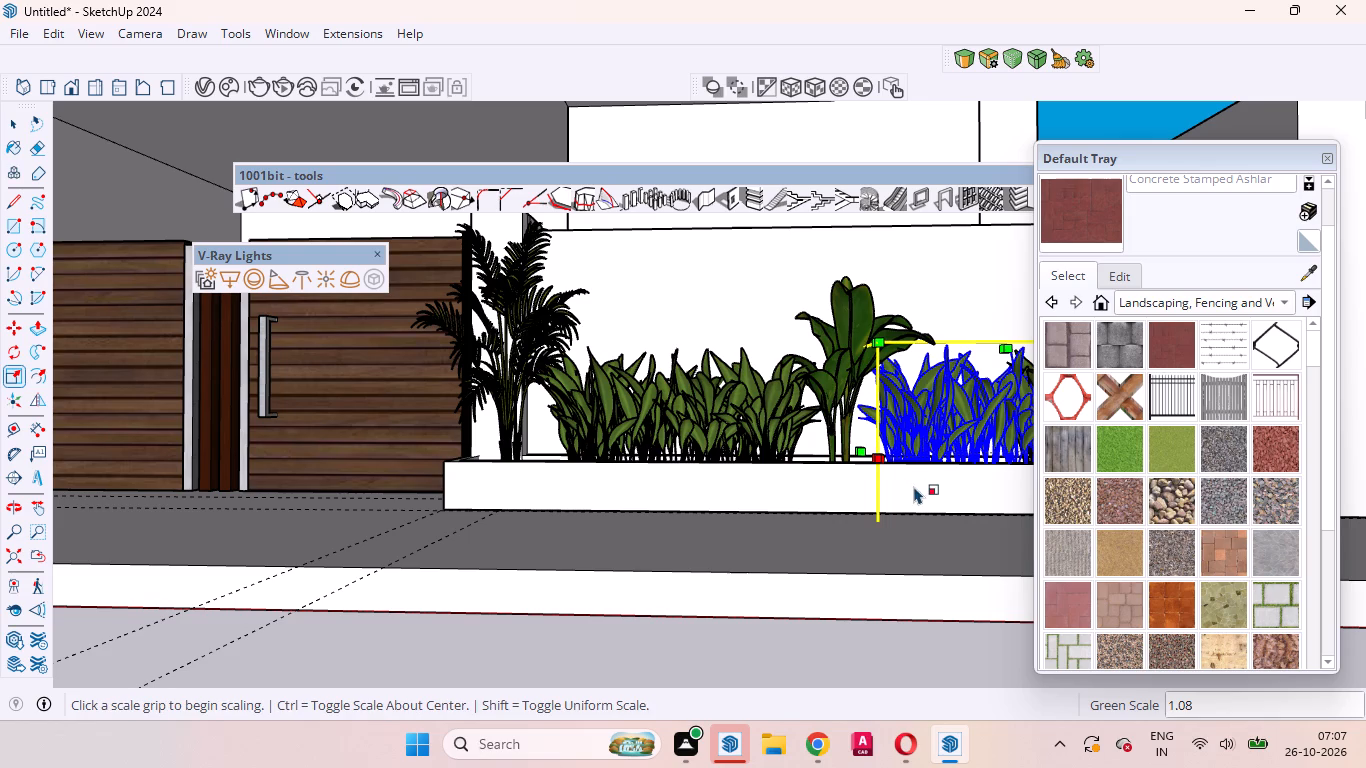
{"action": "key", "text": "space"}
{"action": "scroll", "coordinate": [857, 532], "scroll_direction": "down", "scroll_amount": 6}
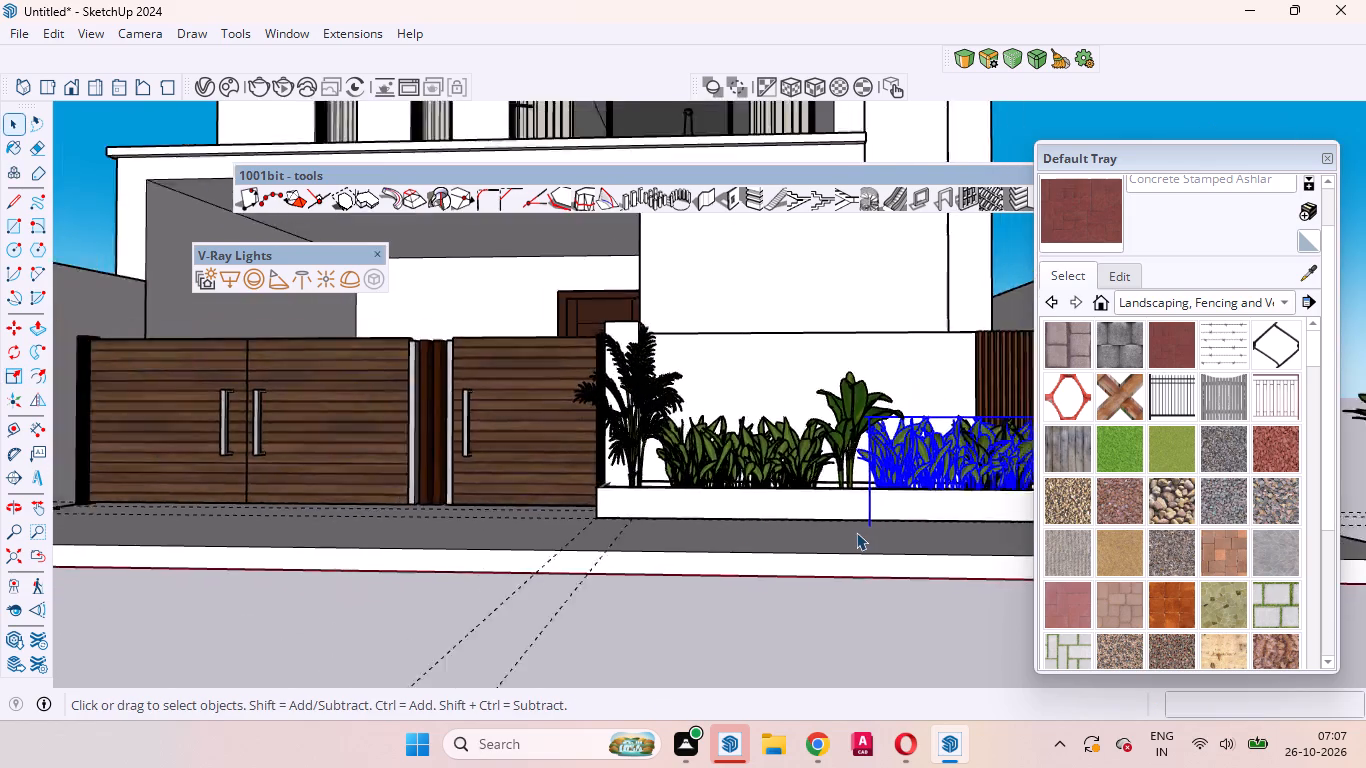
{"action": "scroll", "coordinate": [856, 532], "scroll_direction": "down", "scroll_amount": 9}
{"action": "left_click", "coordinate": [896, 610]}
Delete the spare planter box with plants standing outside the plot beside the house.
{"action": "middle_click_drag", "start_coordinate": [909, 567], "coordinate": [930, 722]}
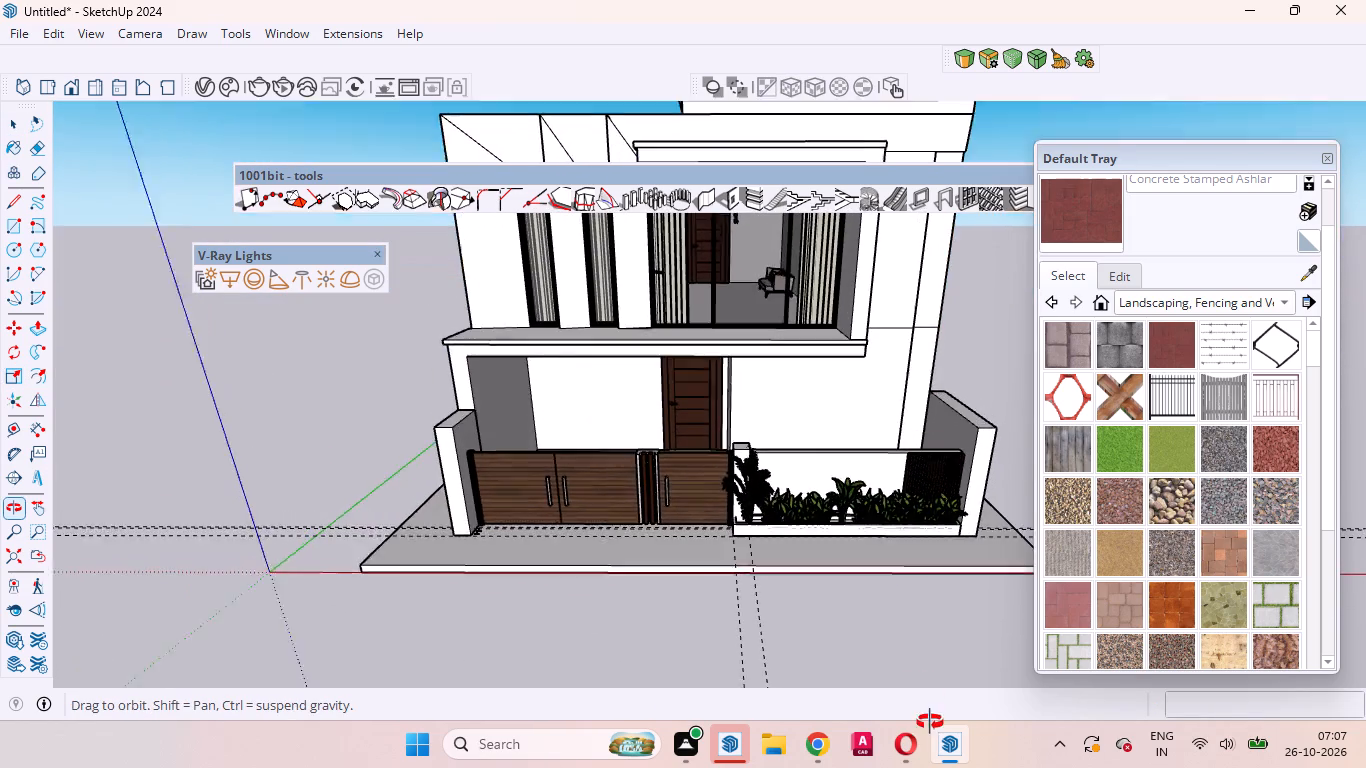
{"action": "middle_click_drag", "start_coordinate": [930, 722], "coordinate": [932, 723]}
{"action": "scroll", "coordinate": [829, 530], "scroll_direction": "up", "scroll_amount": 2}
{"action": "scroll", "coordinate": [814, 561], "scroll_direction": "down", "scroll_amount": 6}
{"action": "scroll", "coordinate": [781, 567], "scroll_direction": "up", "scroll_amount": 3}
{"action": "scroll", "coordinate": [763, 551], "scroll_direction": "down", "scroll_amount": 10}
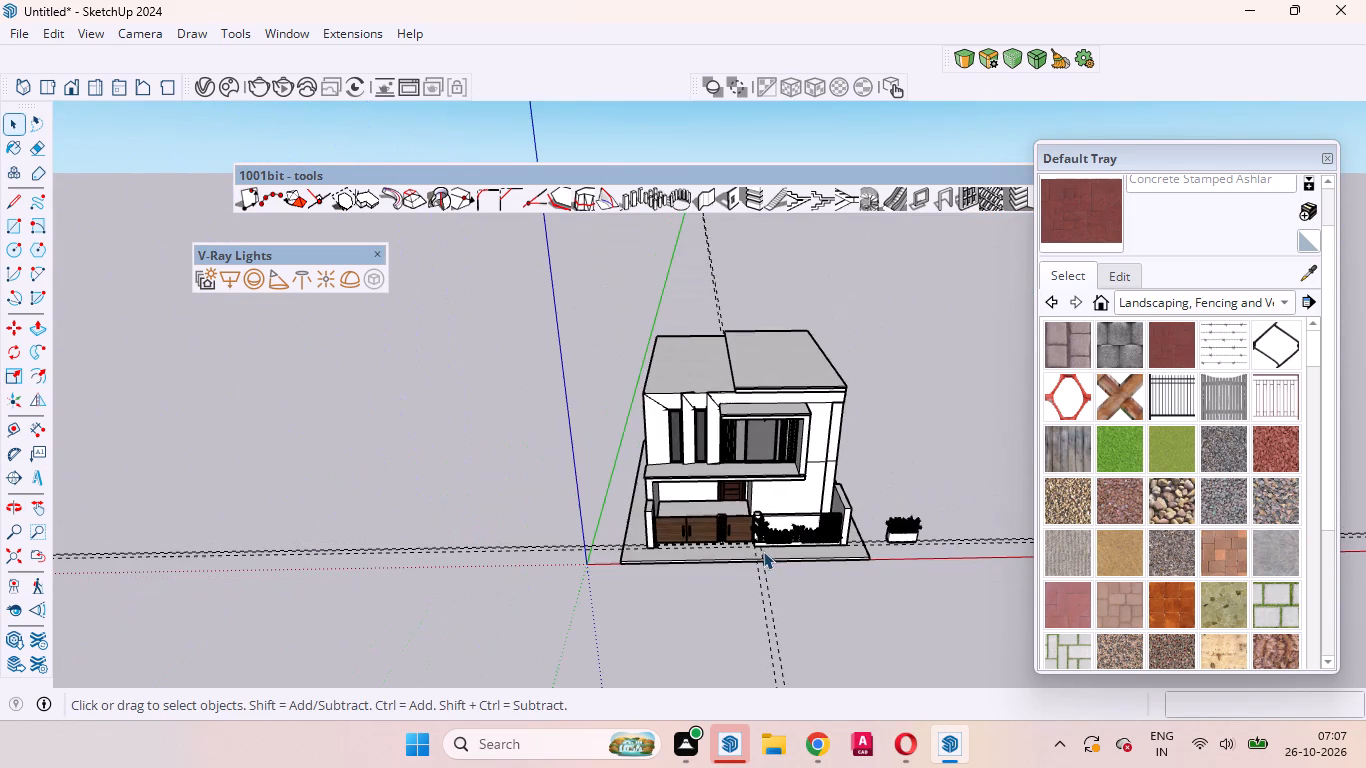
{"action": "left_click", "coordinate": [908, 532]}
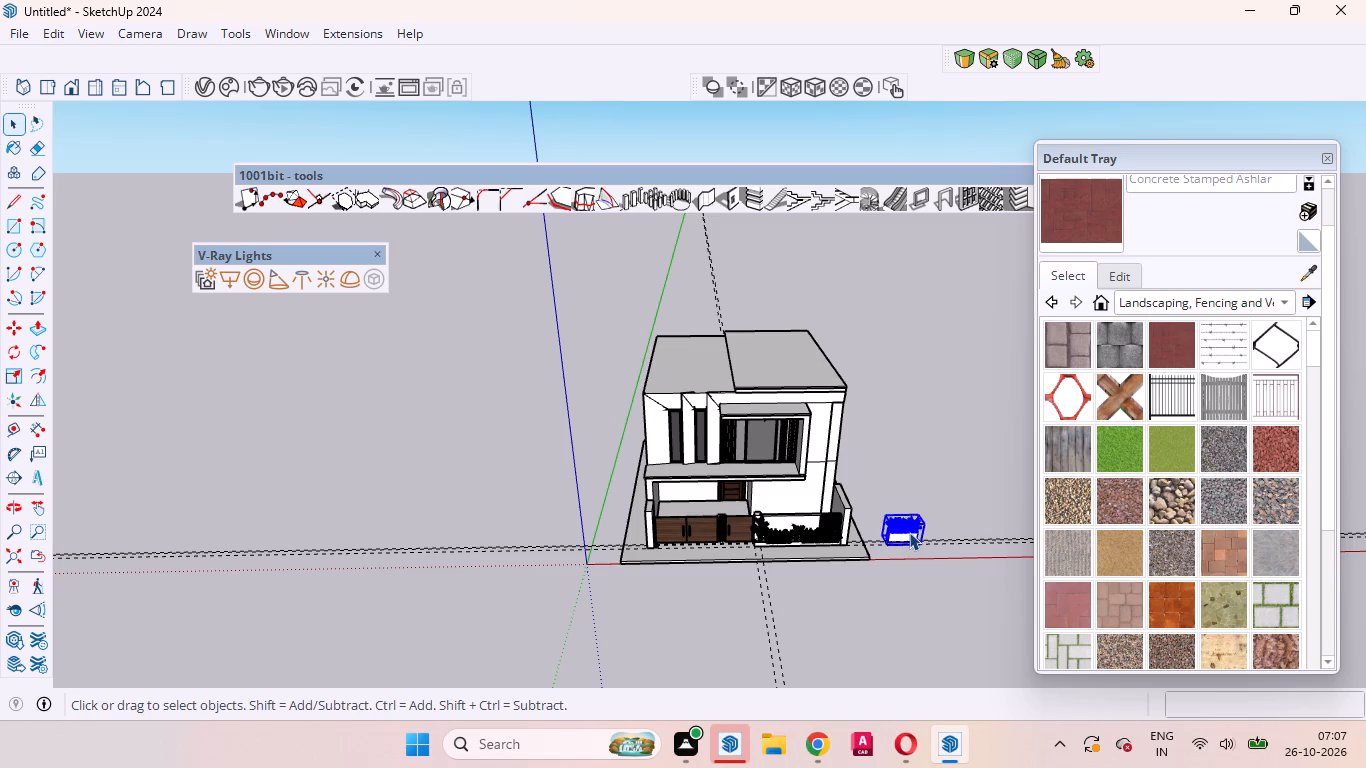
{"action": "key", "text": "Delete"}
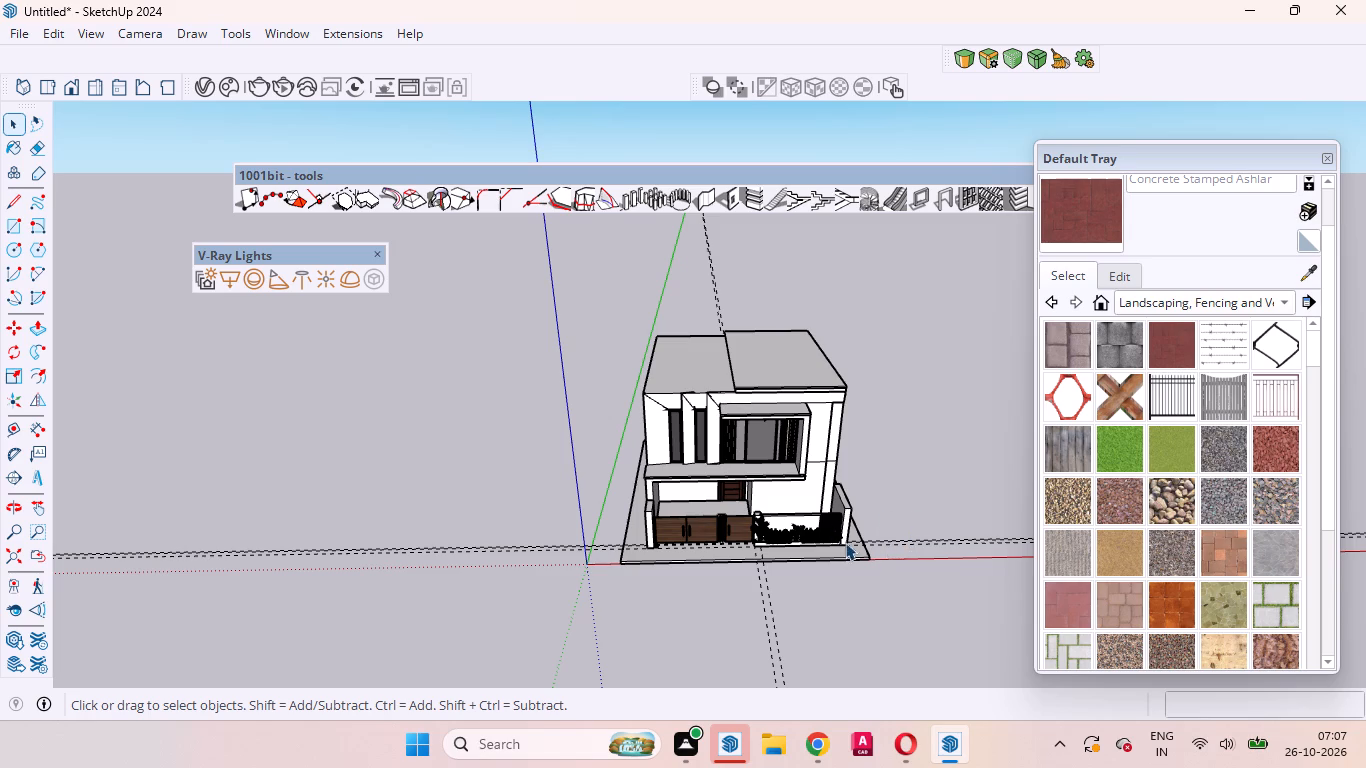
Examine the whole house and its planted frontage from low and raised viewpoints.
{"action": "scroll", "coordinate": [829, 514], "scroll_direction": "up", "scroll_amount": 9}
{"action": "scroll", "coordinate": [687, 504], "scroll_direction": "down", "scroll_amount": 6}
{"action": "middle_click_drag", "start_coordinate": [603, 500], "coordinate": [623, 324]}
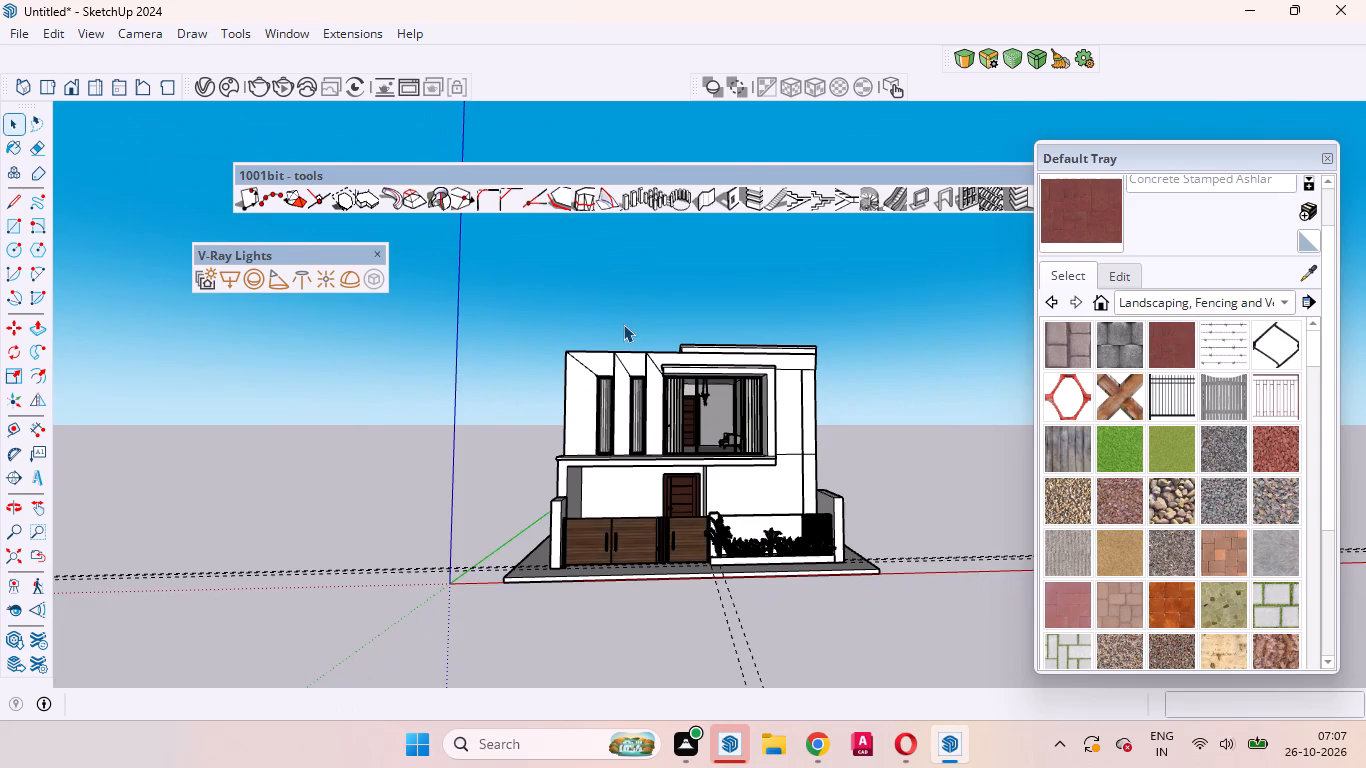
{"action": "scroll", "coordinate": [623, 324], "scroll_direction": "up", "scroll_amount": 4}
{"action": "scroll", "coordinate": [623, 324], "scroll_direction": "down", "scroll_amount": 5}
{"action": "scroll", "coordinate": [675, 385], "scroll_direction": "down", "scroll_amount": 4}
{"action": "middle_click_drag", "start_coordinate": [669, 375], "coordinate": [673, 461]}
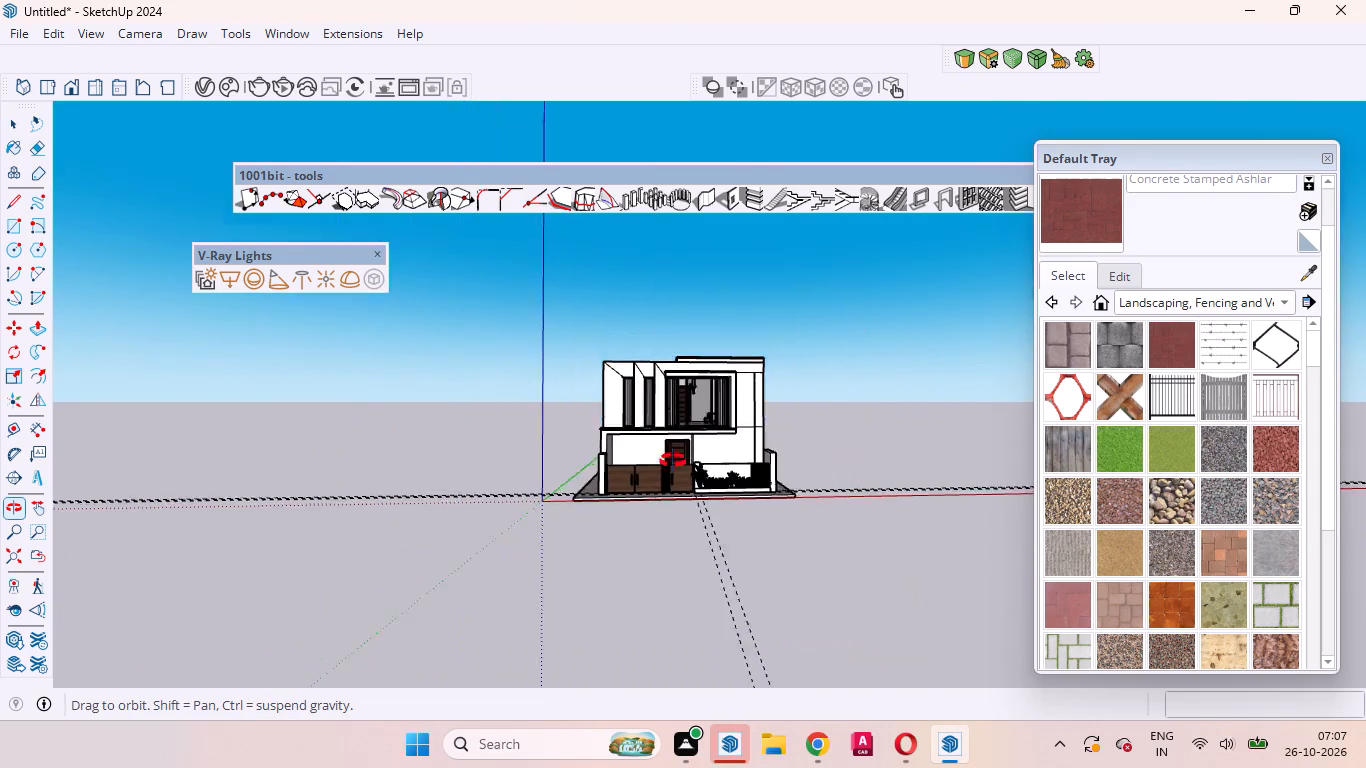
{"action": "middle_click_drag", "start_coordinate": [673, 461], "coordinate": [683, 576]}
{"action": "scroll", "coordinate": [683, 576], "scroll_direction": "up", "scroll_amount": 1}
{"action": "scroll", "coordinate": [763, 481], "scroll_direction": "up", "scroll_amount": 7}
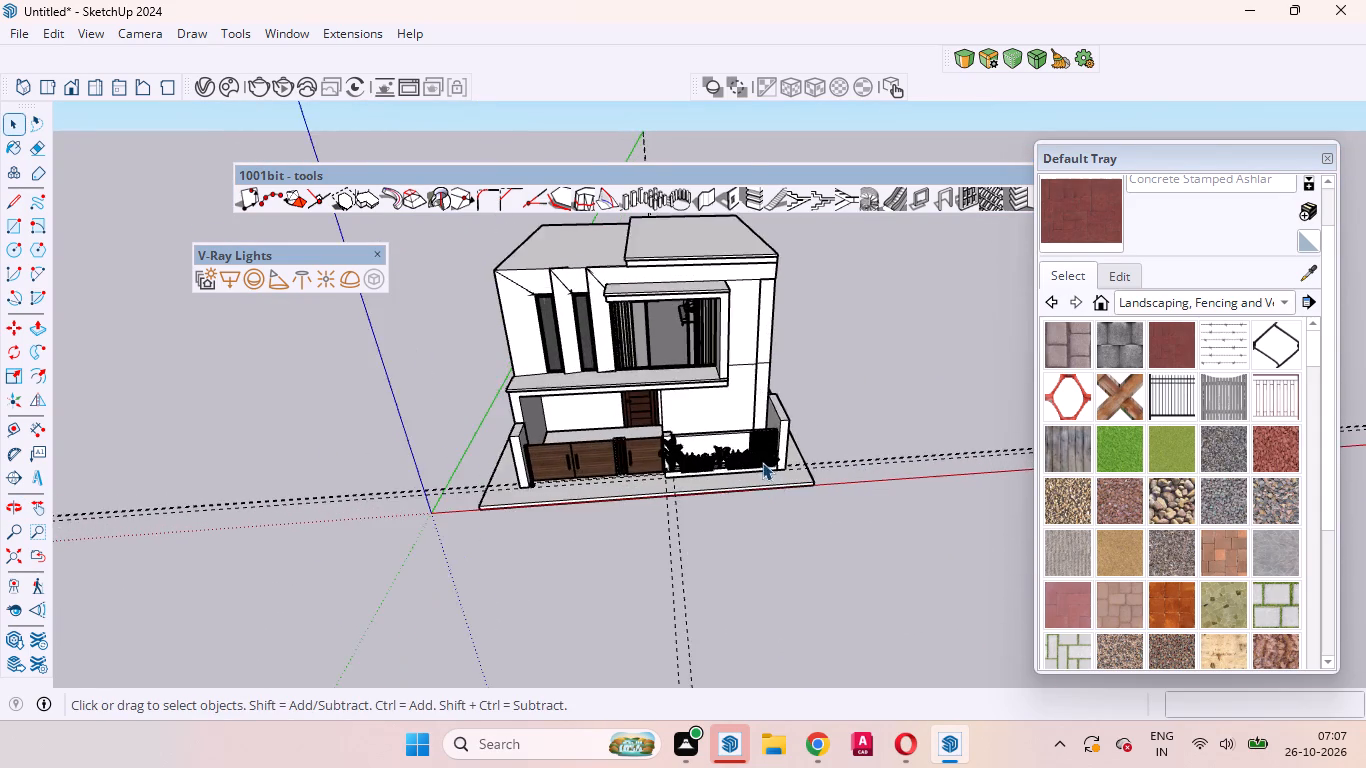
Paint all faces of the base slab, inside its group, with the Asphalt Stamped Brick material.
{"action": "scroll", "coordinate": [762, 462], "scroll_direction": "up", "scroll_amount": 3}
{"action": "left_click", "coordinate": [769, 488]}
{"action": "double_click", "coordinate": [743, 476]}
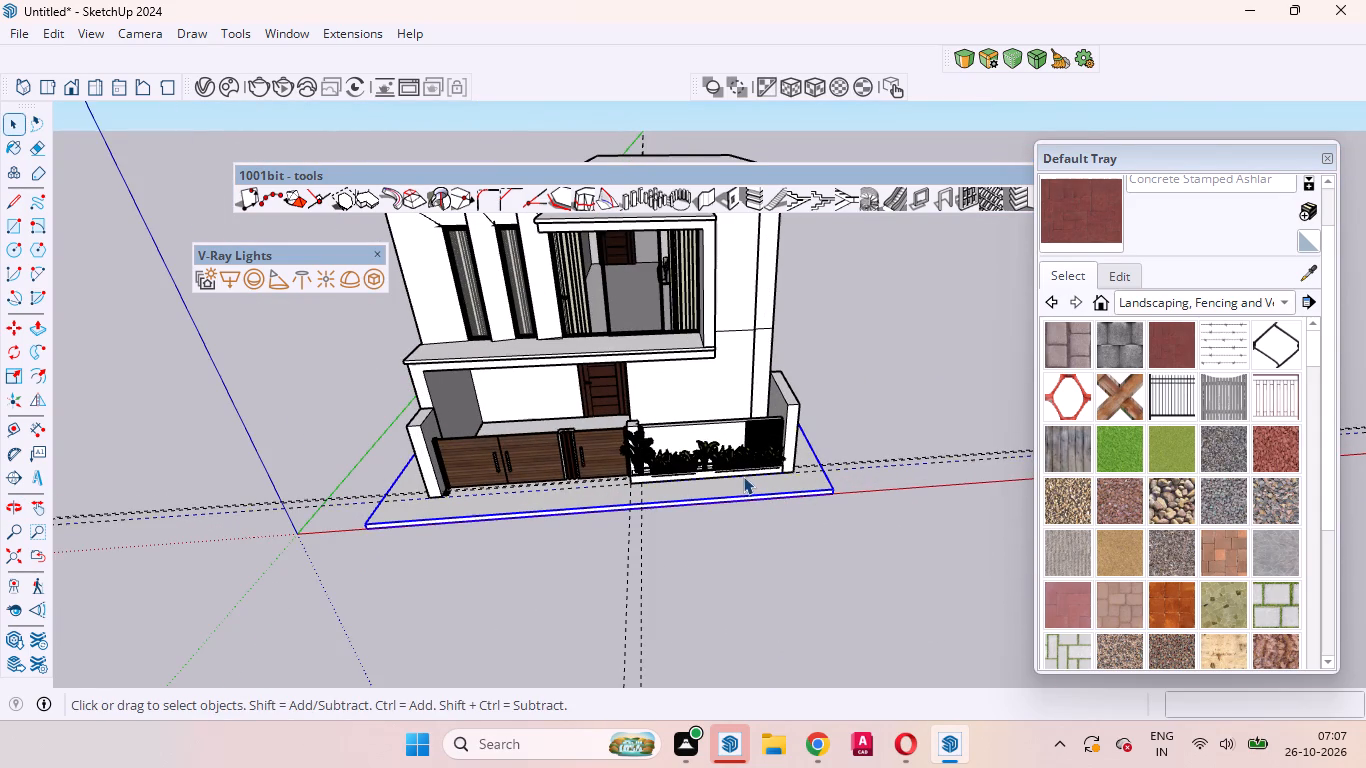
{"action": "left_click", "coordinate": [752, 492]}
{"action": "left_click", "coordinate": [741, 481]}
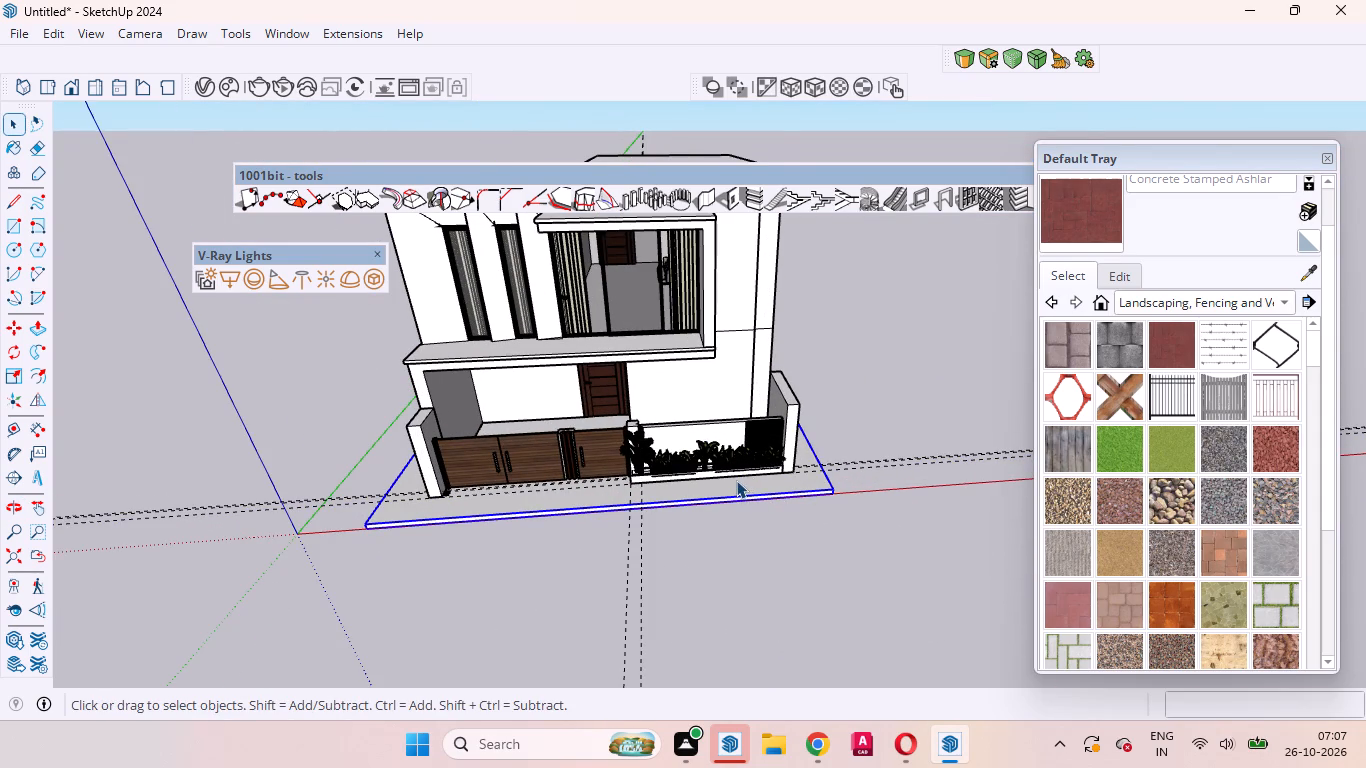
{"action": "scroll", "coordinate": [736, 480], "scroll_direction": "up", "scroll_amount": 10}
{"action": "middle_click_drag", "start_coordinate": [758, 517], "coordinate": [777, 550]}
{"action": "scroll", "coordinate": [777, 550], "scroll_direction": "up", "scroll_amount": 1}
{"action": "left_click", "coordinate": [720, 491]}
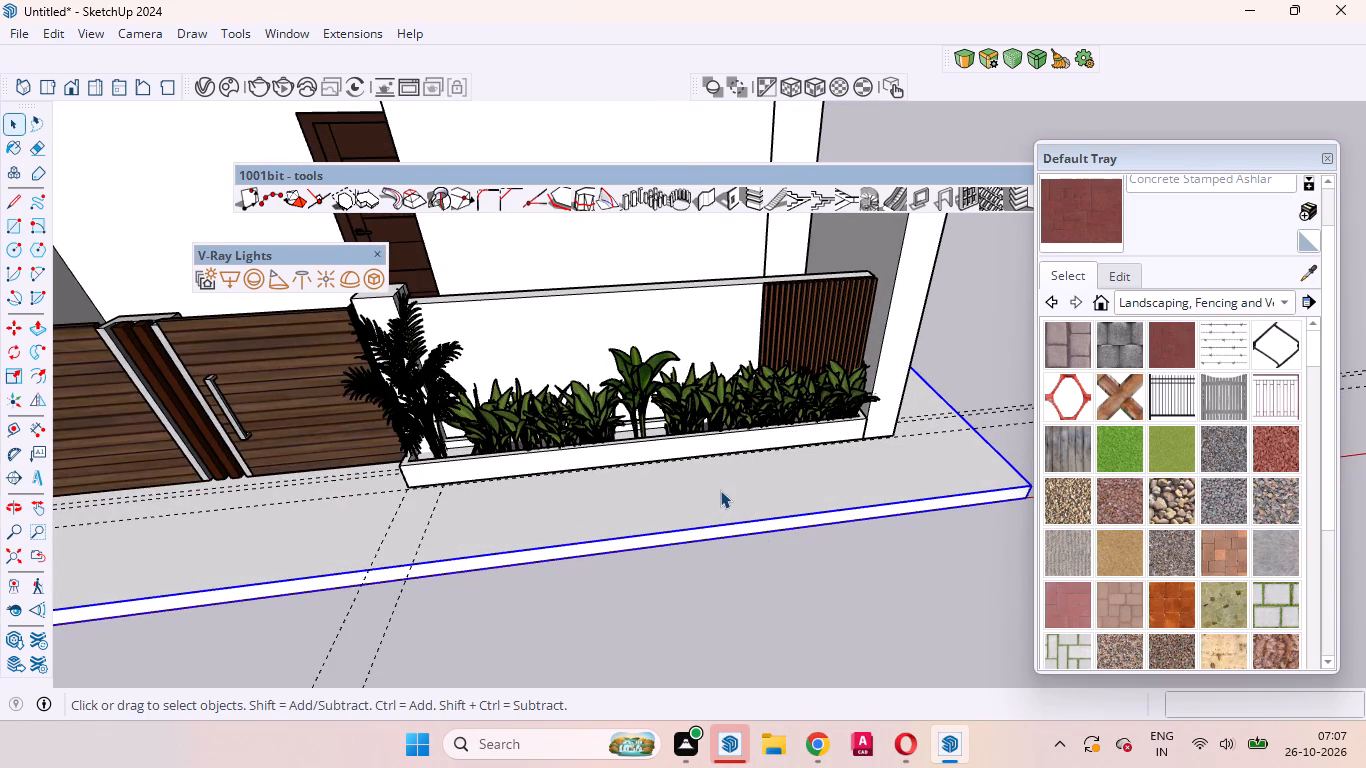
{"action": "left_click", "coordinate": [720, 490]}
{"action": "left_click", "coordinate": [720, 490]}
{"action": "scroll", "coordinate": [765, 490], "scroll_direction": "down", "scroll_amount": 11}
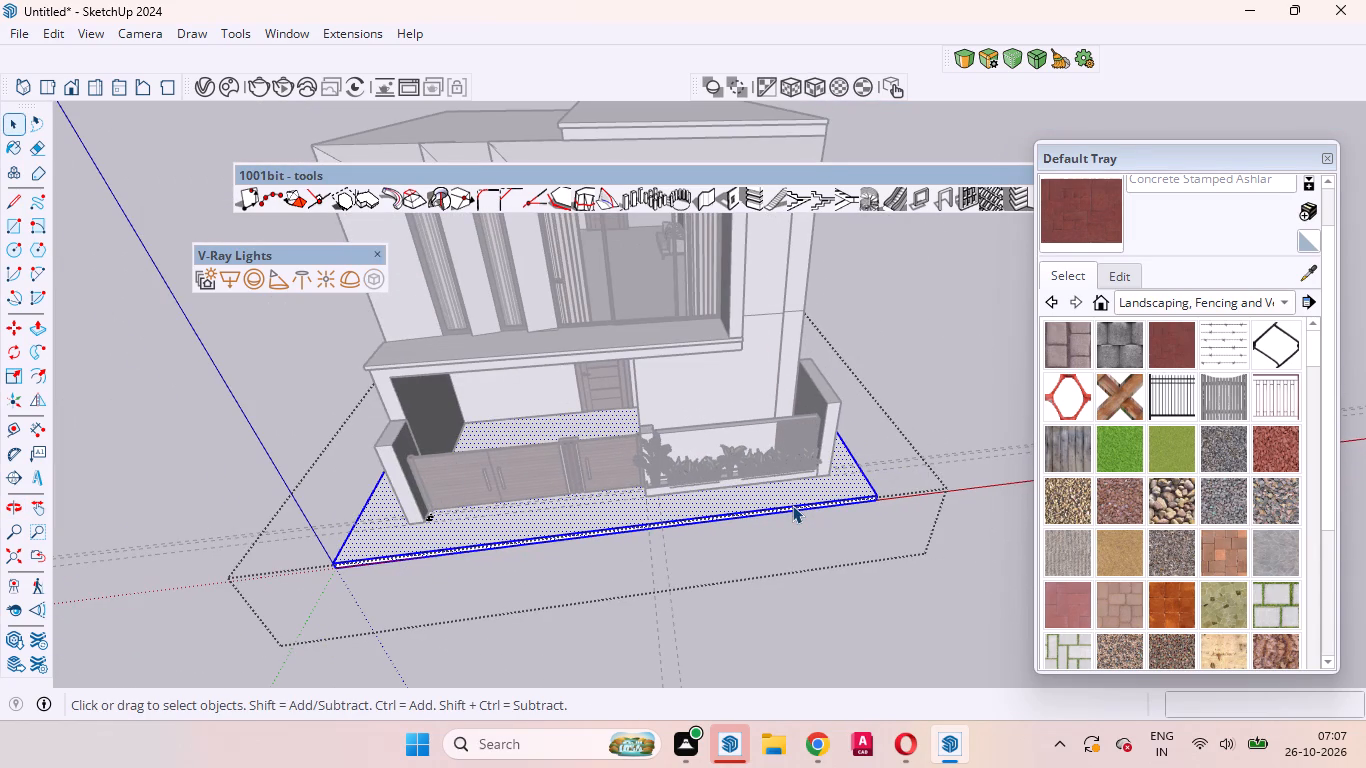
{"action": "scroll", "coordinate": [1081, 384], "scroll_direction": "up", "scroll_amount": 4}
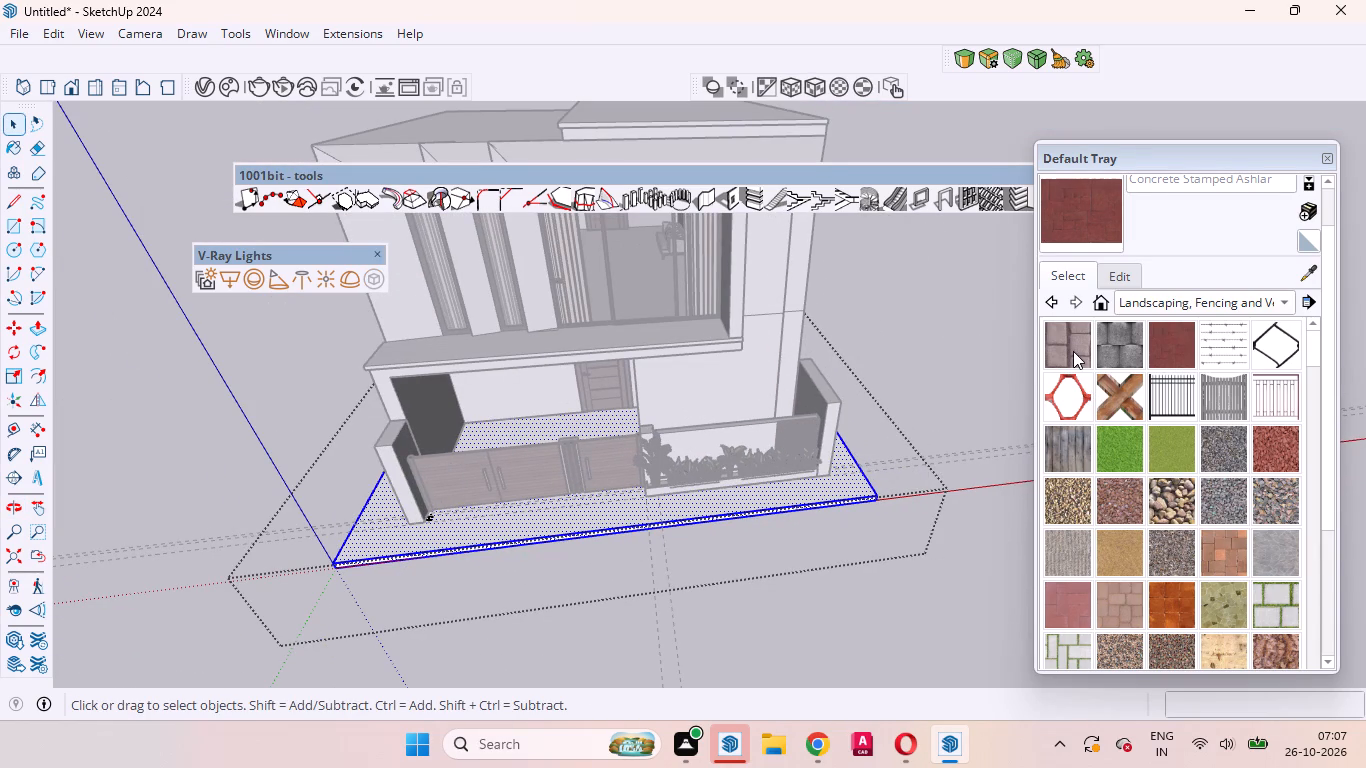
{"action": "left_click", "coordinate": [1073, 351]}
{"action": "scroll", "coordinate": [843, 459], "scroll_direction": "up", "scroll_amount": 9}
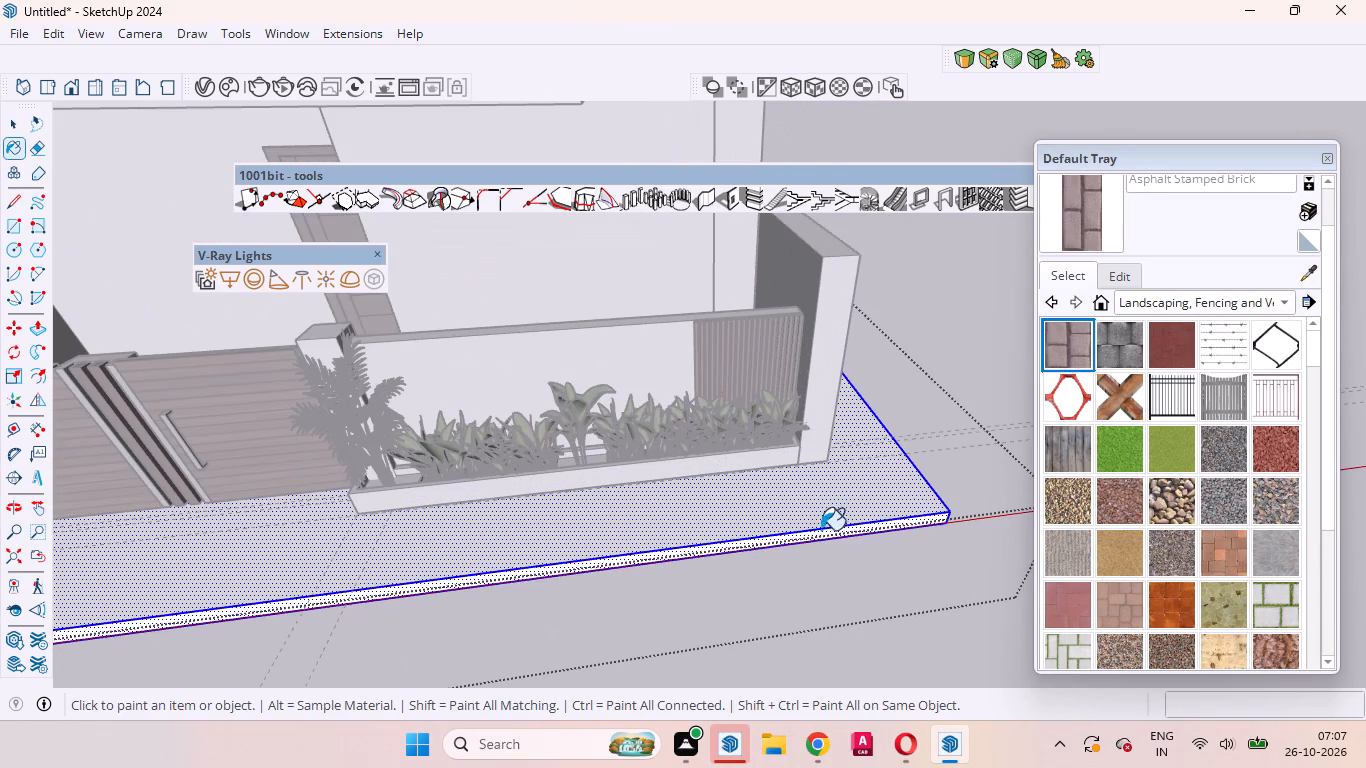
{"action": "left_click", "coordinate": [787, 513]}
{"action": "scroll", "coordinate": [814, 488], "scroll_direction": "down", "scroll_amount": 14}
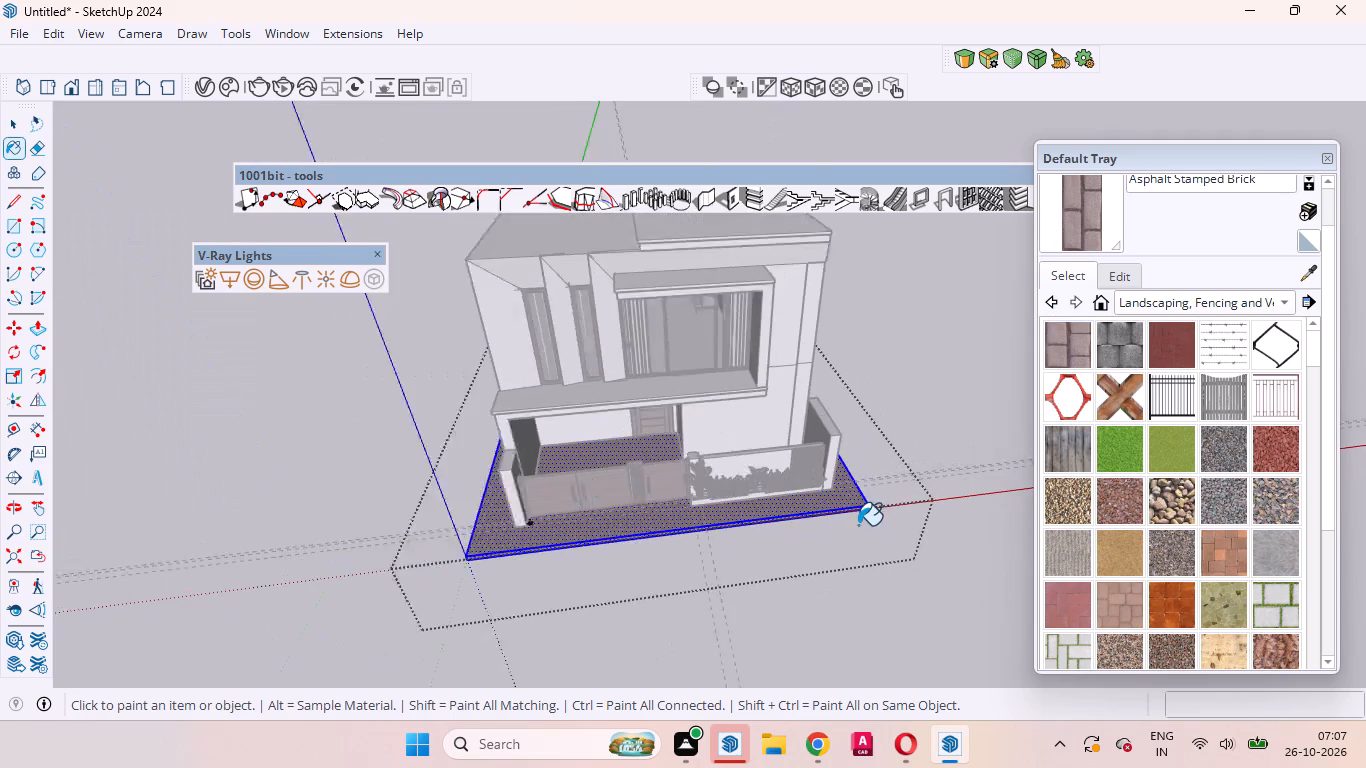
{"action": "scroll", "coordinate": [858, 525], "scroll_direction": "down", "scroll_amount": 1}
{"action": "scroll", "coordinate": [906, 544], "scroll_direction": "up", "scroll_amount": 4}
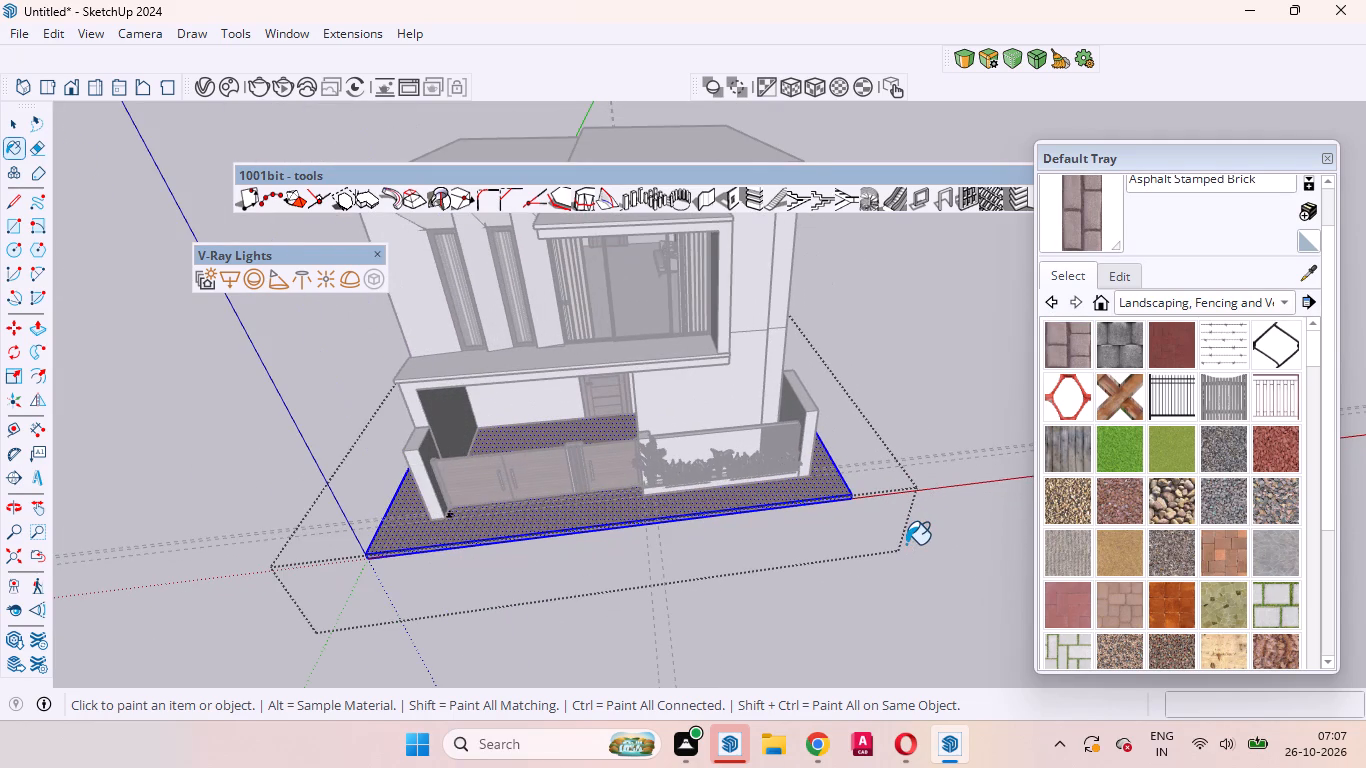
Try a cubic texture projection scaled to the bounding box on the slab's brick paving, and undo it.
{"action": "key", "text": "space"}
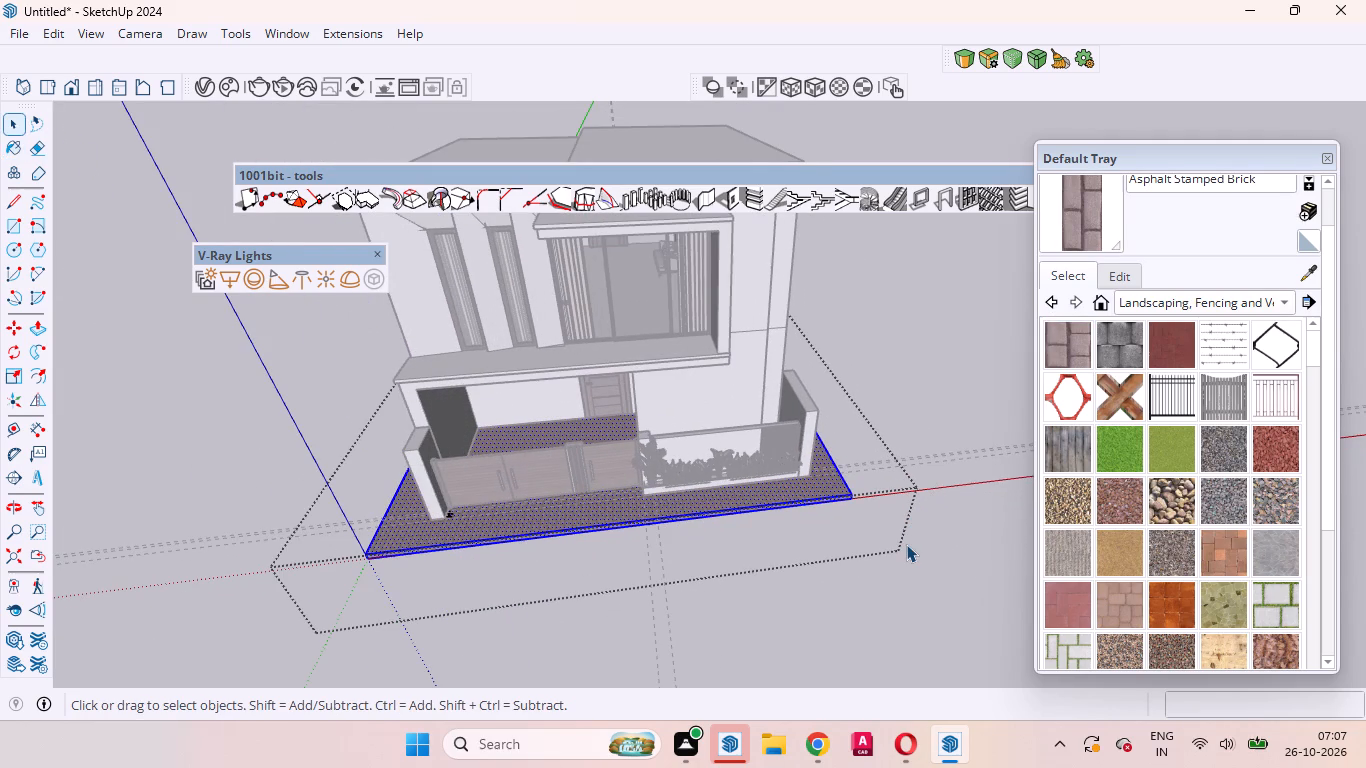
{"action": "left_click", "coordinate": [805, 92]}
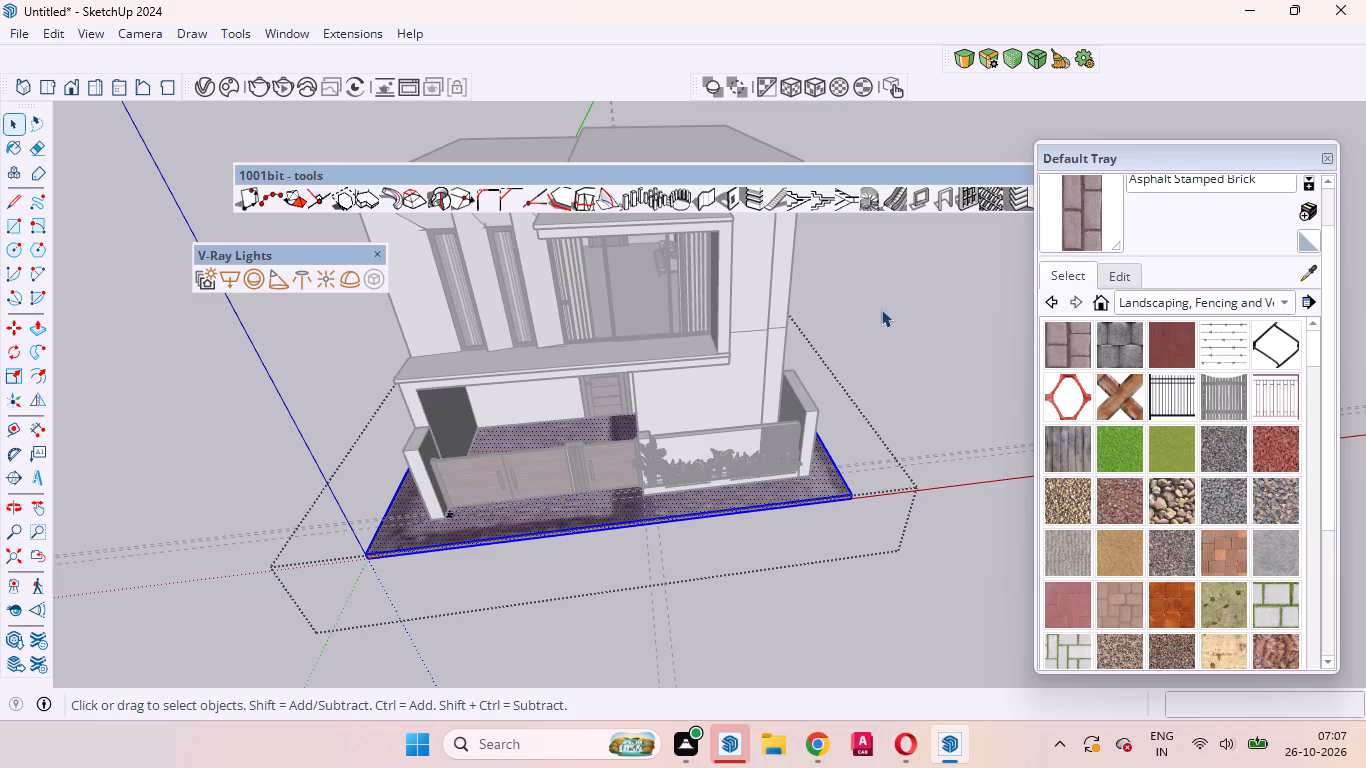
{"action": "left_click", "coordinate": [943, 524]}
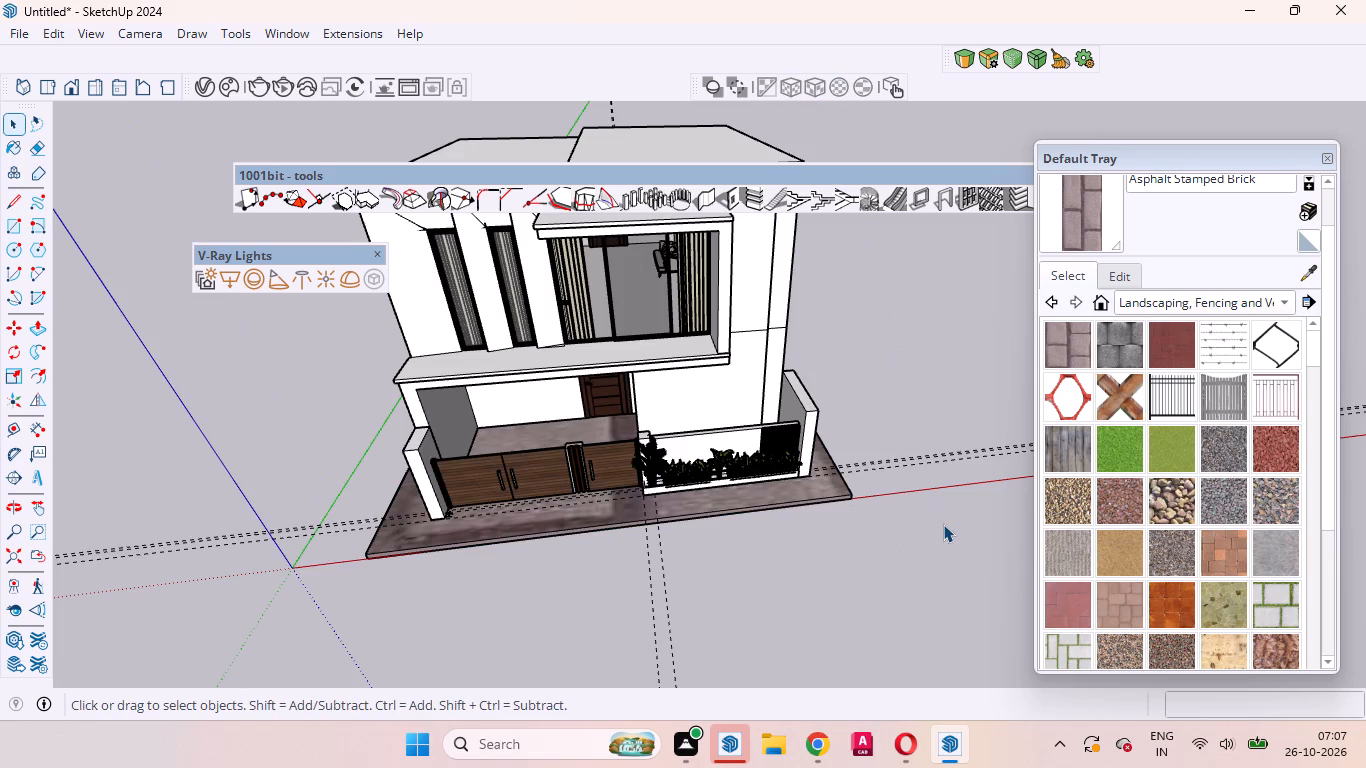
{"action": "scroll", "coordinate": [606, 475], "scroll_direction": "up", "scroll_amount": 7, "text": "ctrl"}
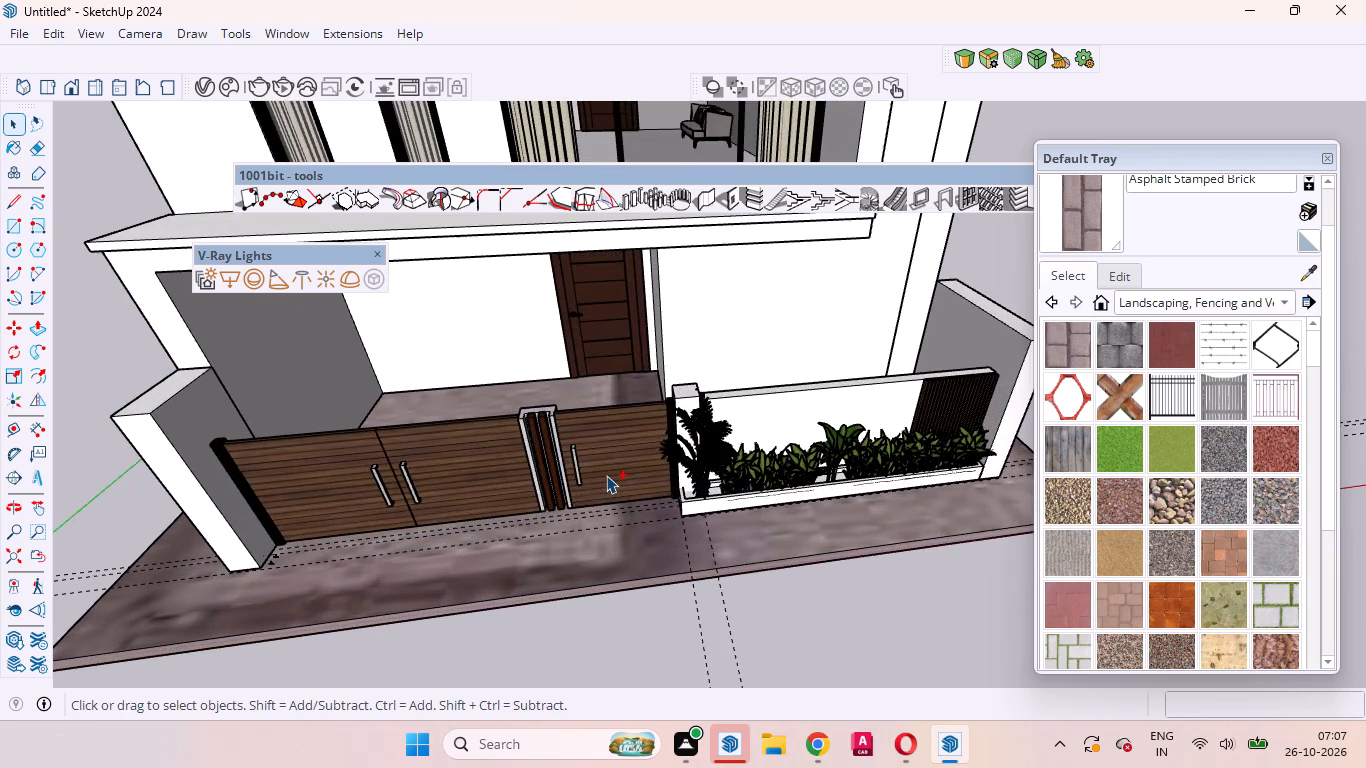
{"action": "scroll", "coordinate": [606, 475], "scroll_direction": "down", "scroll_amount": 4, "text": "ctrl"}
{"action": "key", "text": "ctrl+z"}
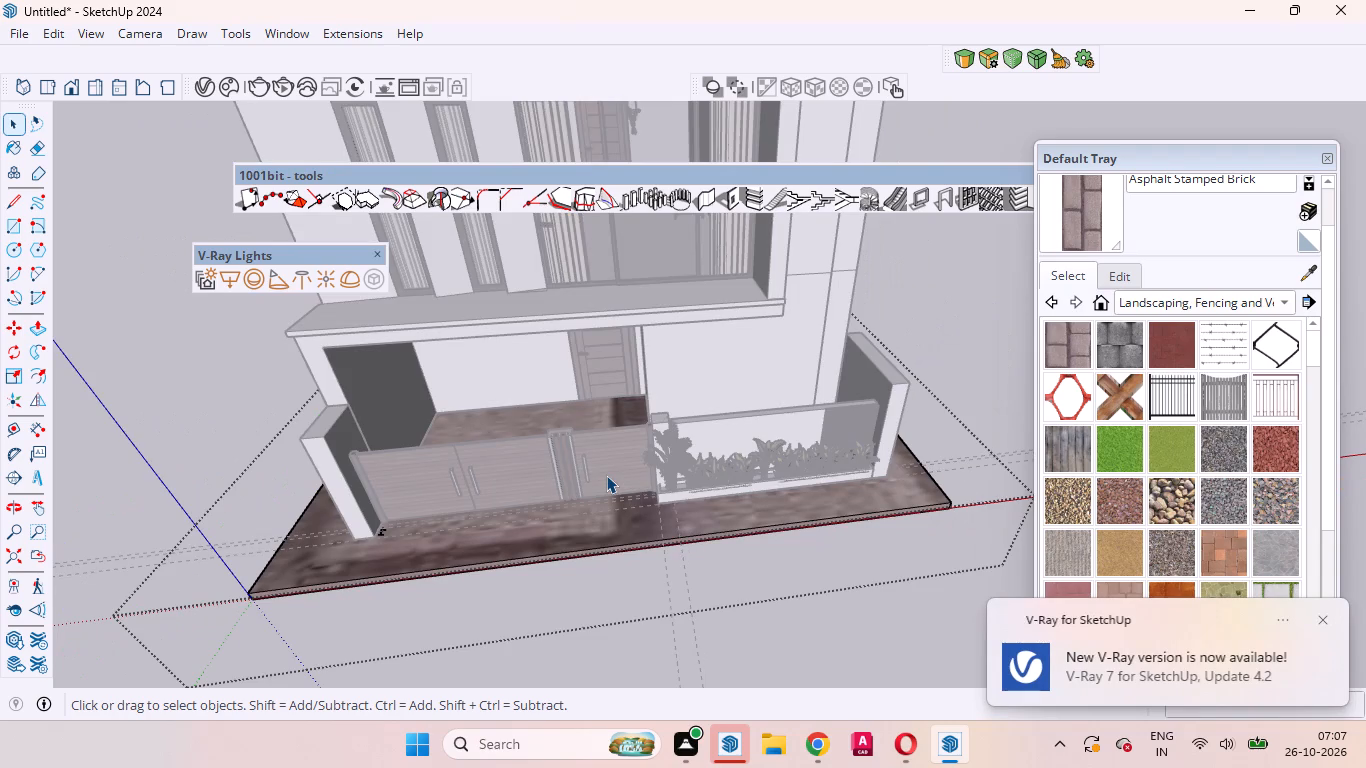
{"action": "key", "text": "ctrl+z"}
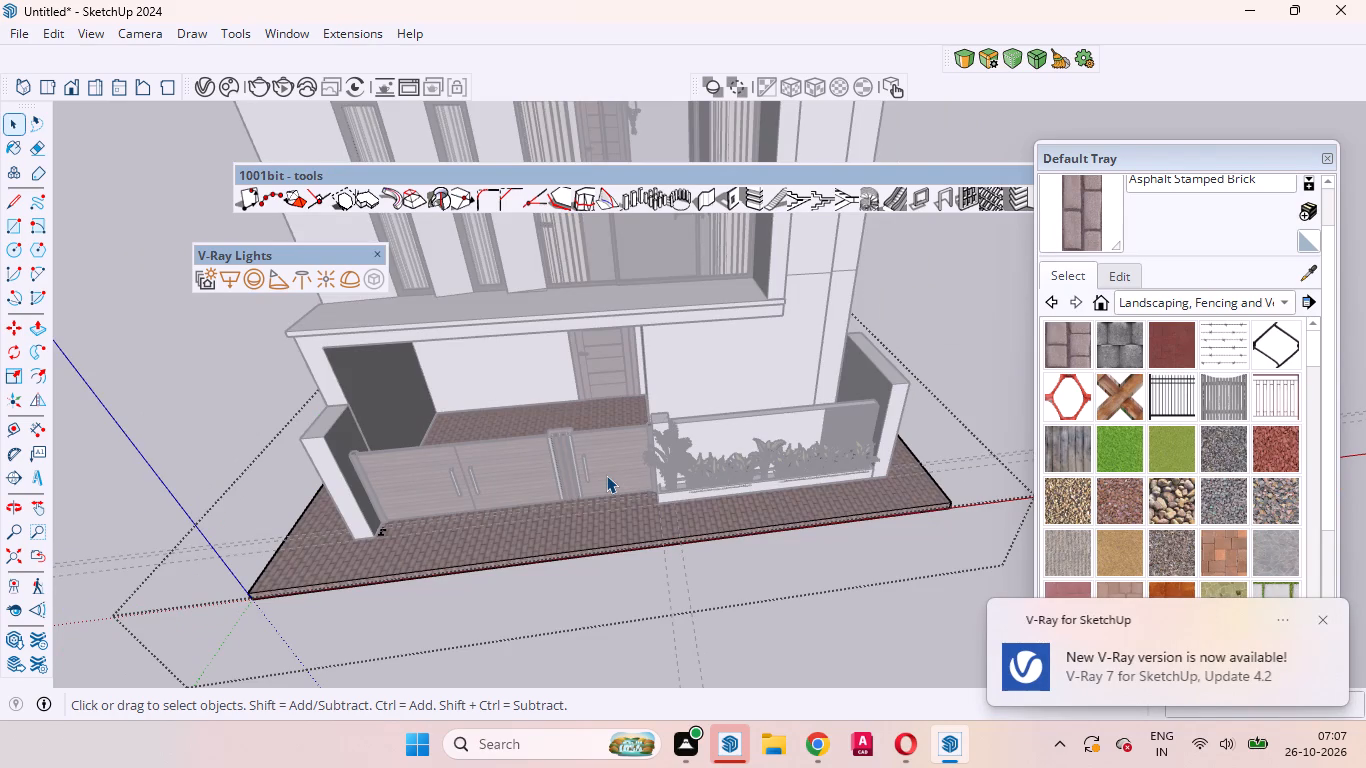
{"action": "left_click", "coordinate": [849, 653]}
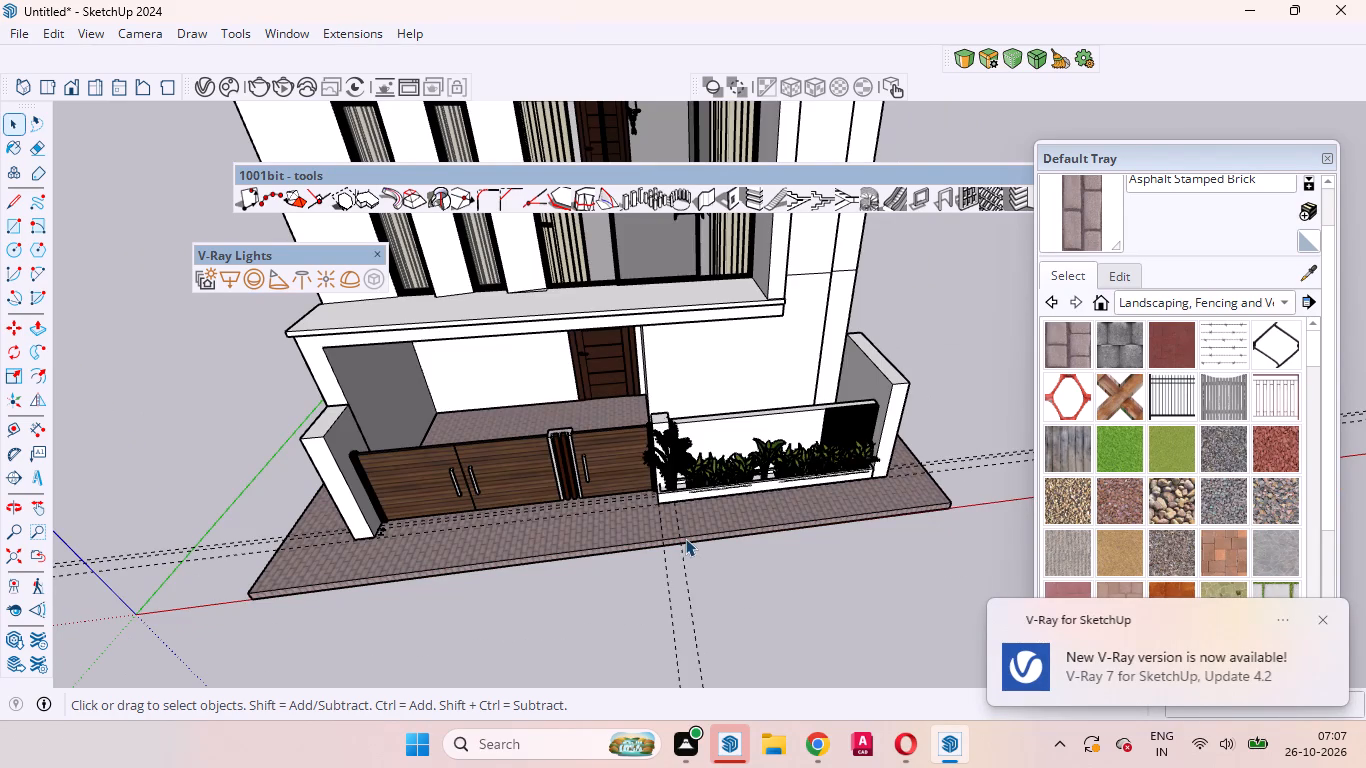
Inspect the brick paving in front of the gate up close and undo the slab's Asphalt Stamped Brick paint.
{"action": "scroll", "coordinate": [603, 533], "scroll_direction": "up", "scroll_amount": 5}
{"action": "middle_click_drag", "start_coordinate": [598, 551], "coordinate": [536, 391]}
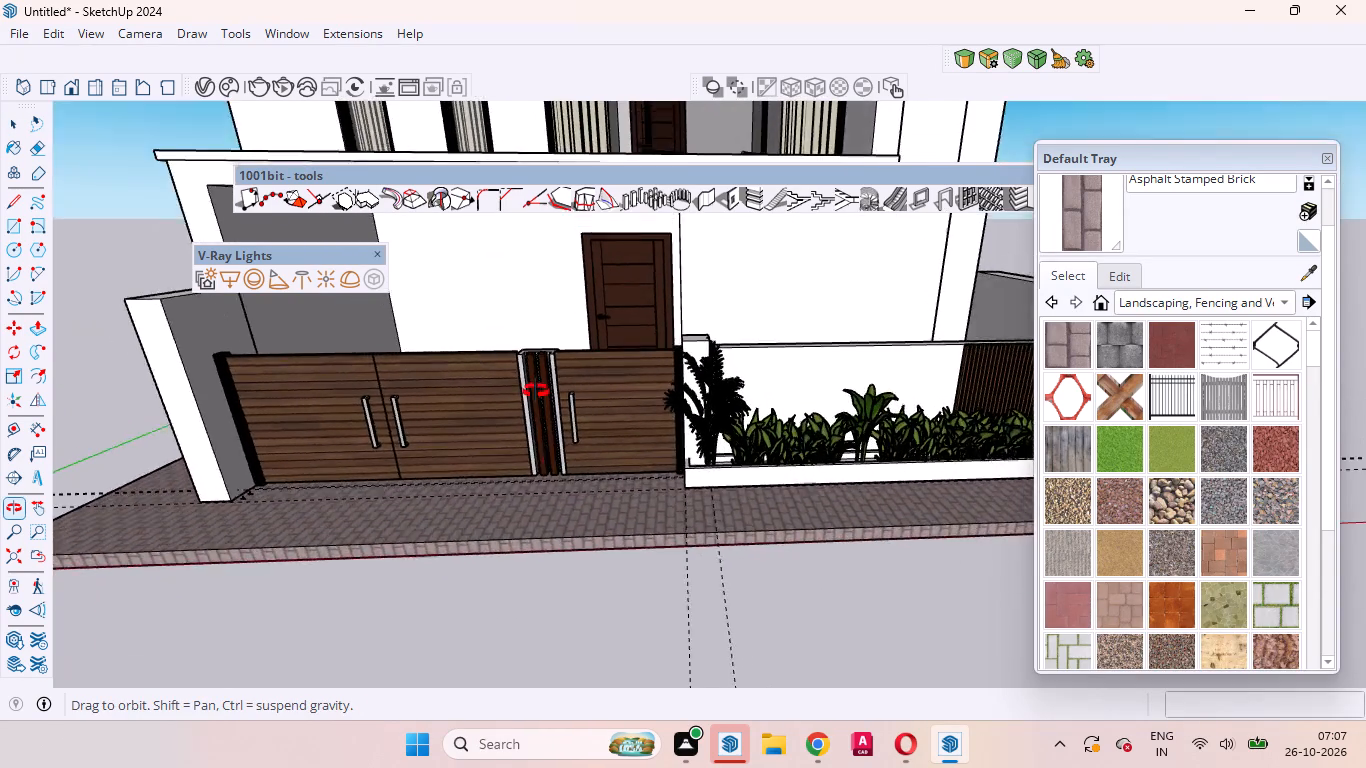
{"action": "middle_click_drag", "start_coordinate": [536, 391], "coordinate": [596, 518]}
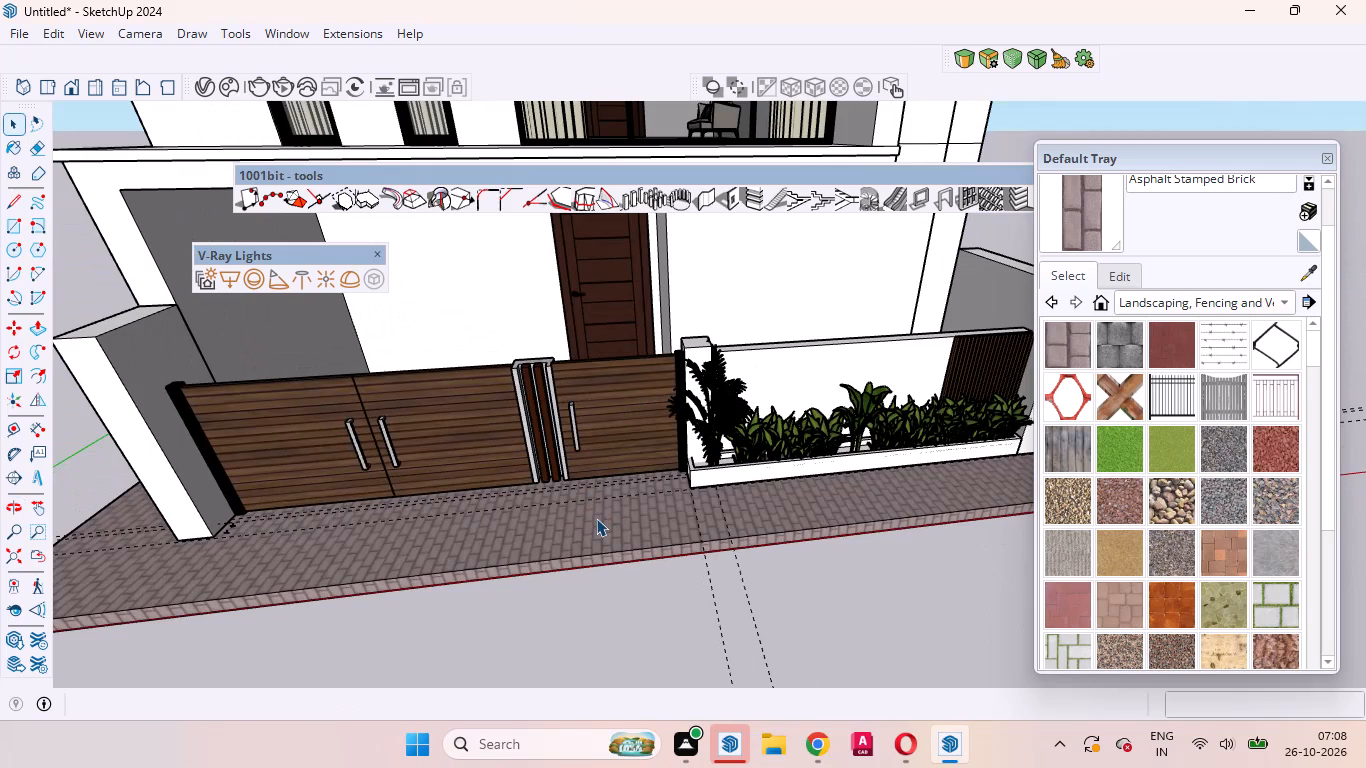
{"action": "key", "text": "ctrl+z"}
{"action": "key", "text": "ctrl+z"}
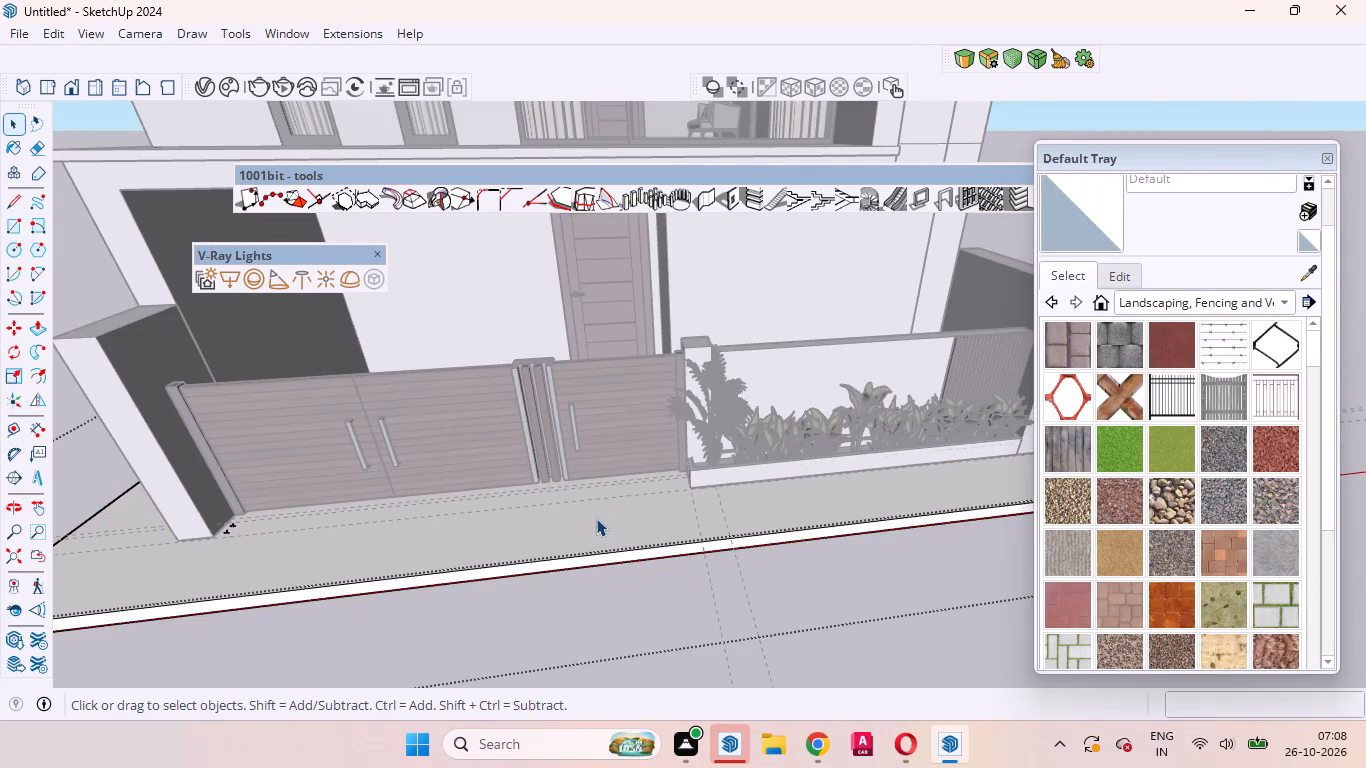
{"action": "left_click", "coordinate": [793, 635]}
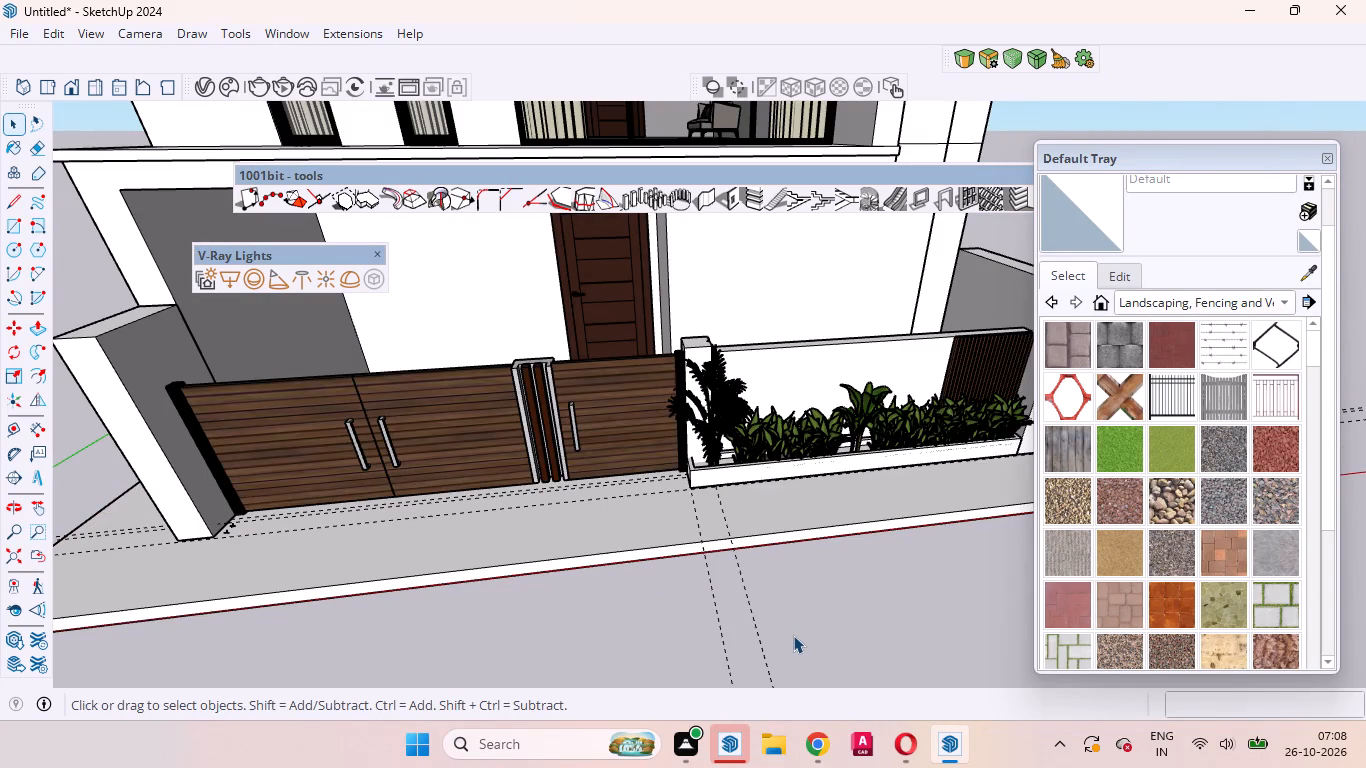
Delete the dashed guide lines running along the gate and planter, and those crossing the plot from front to back.
{"action": "scroll", "coordinate": [793, 635], "scroll_direction": "down", "scroll_amount": 17}
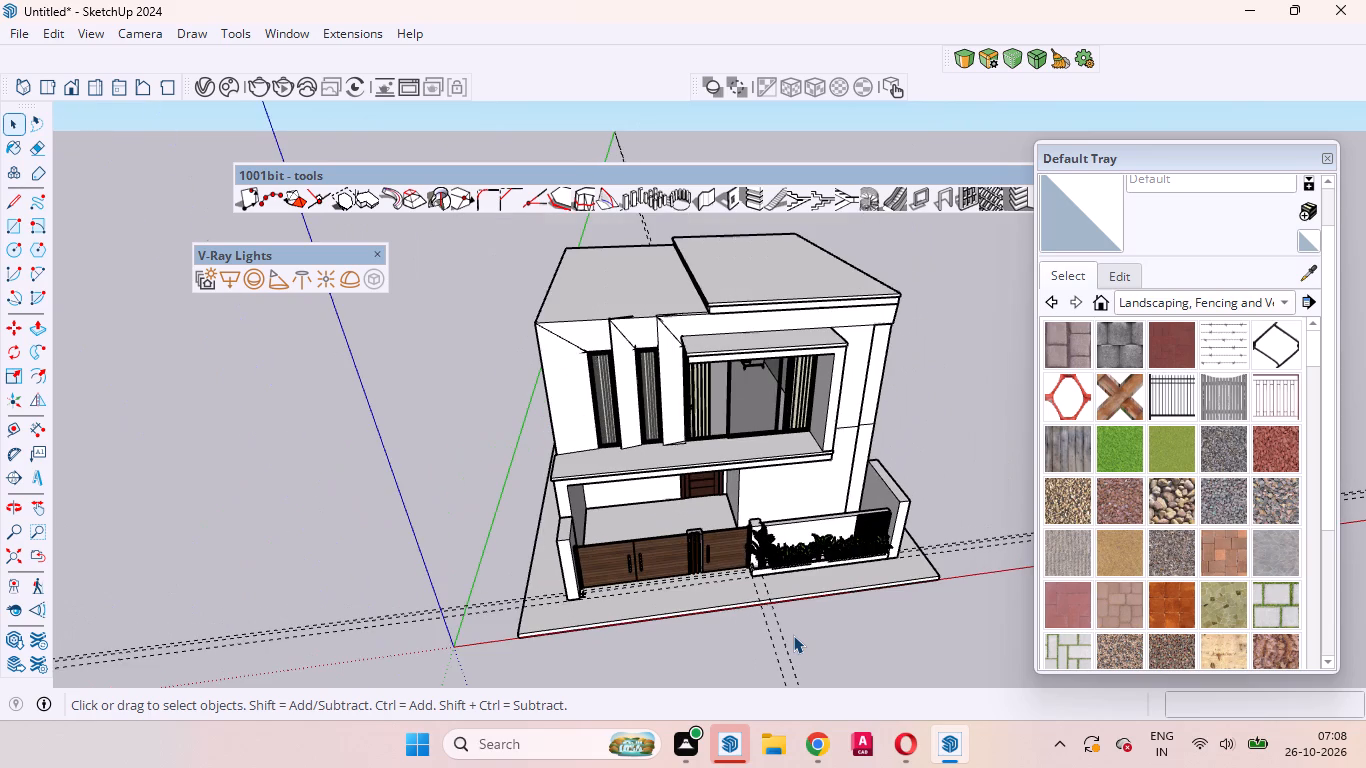
{"action": "scroll", "coordinate": [714, 641], "scroll_direction": "down", "scroll_amount": 4}
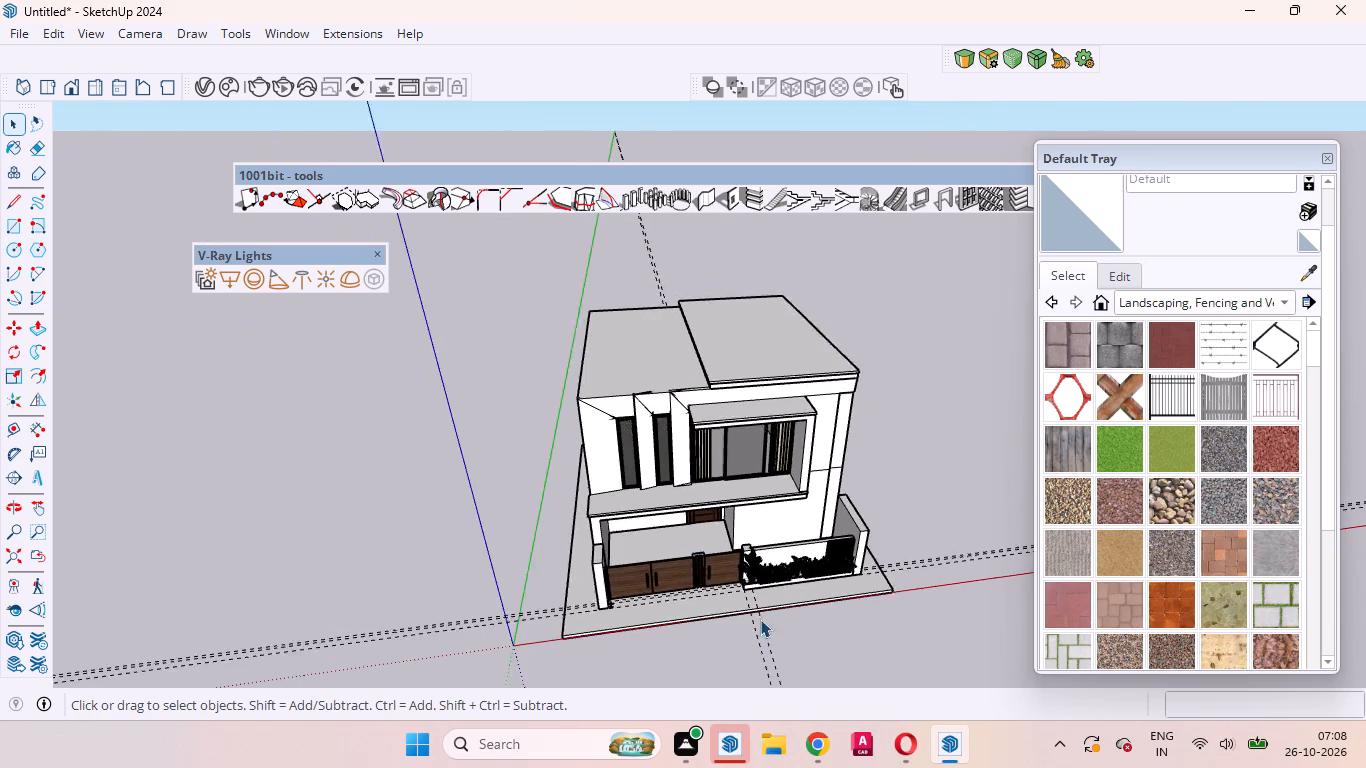
{"action": "scroll", "coordinate": [911, 593], "scroll_direction": "up", "scroll_amount": 10}
{"action": "left_click_drag", "start_coordinate": [944, 599], "coordinate": [840, 447]}
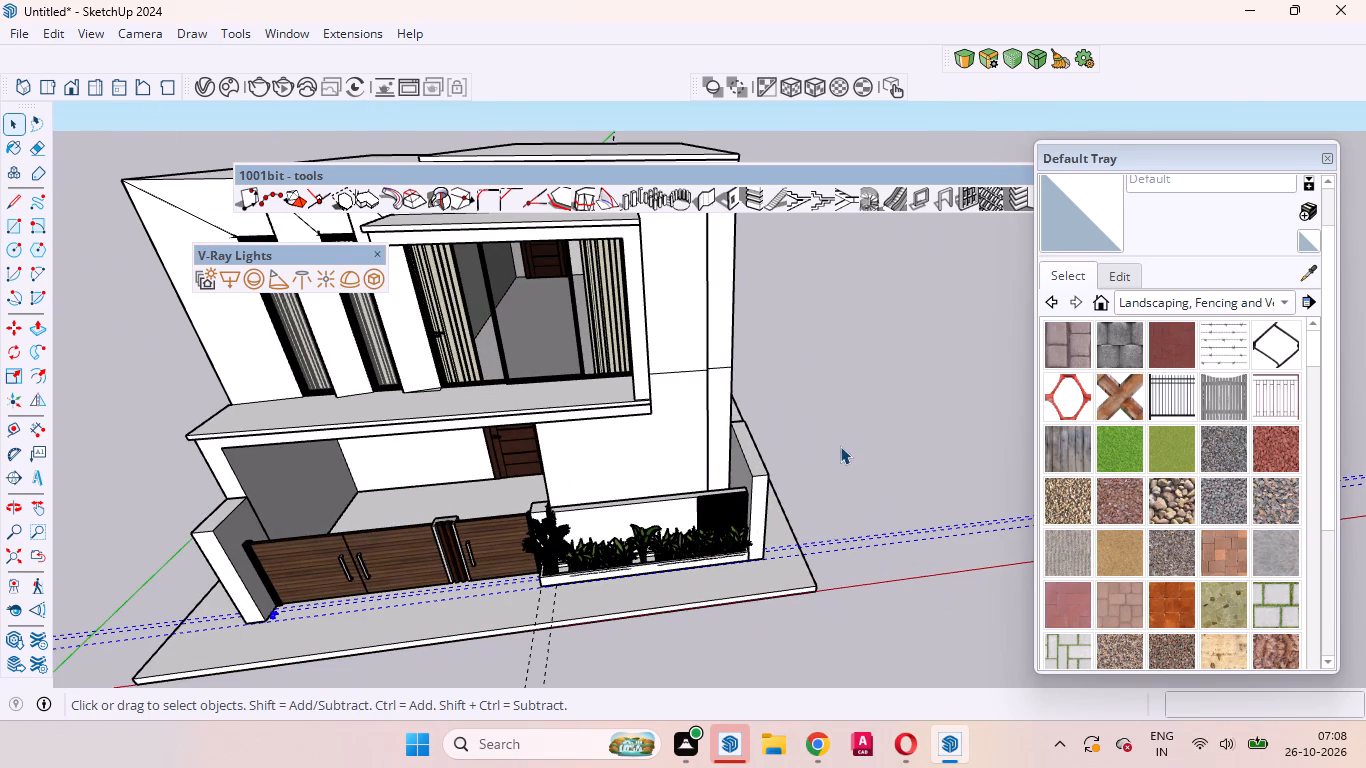
{"action": "key", "text": "Delete"}
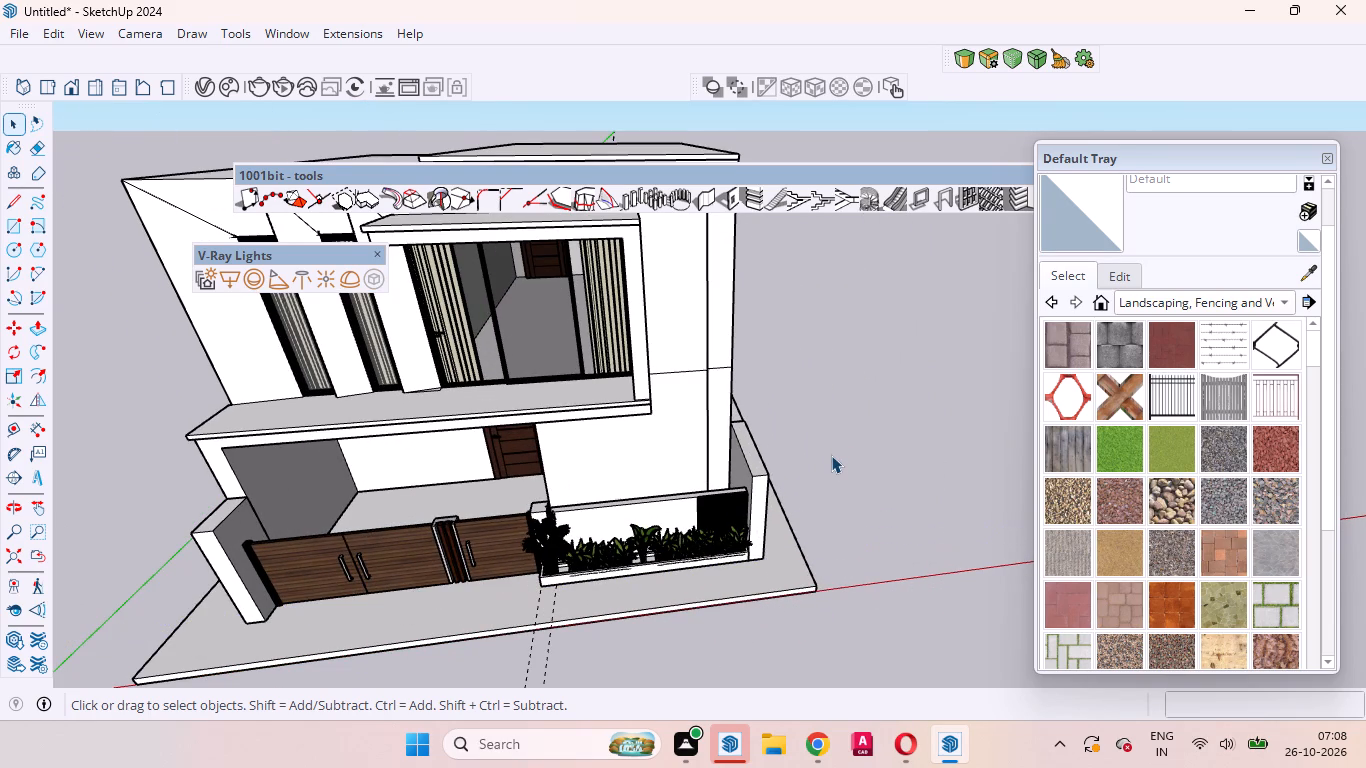
{"action": "scroll", "coordinate": [822, 423], "scroll_direction": "down", "scroll_amount": 13}
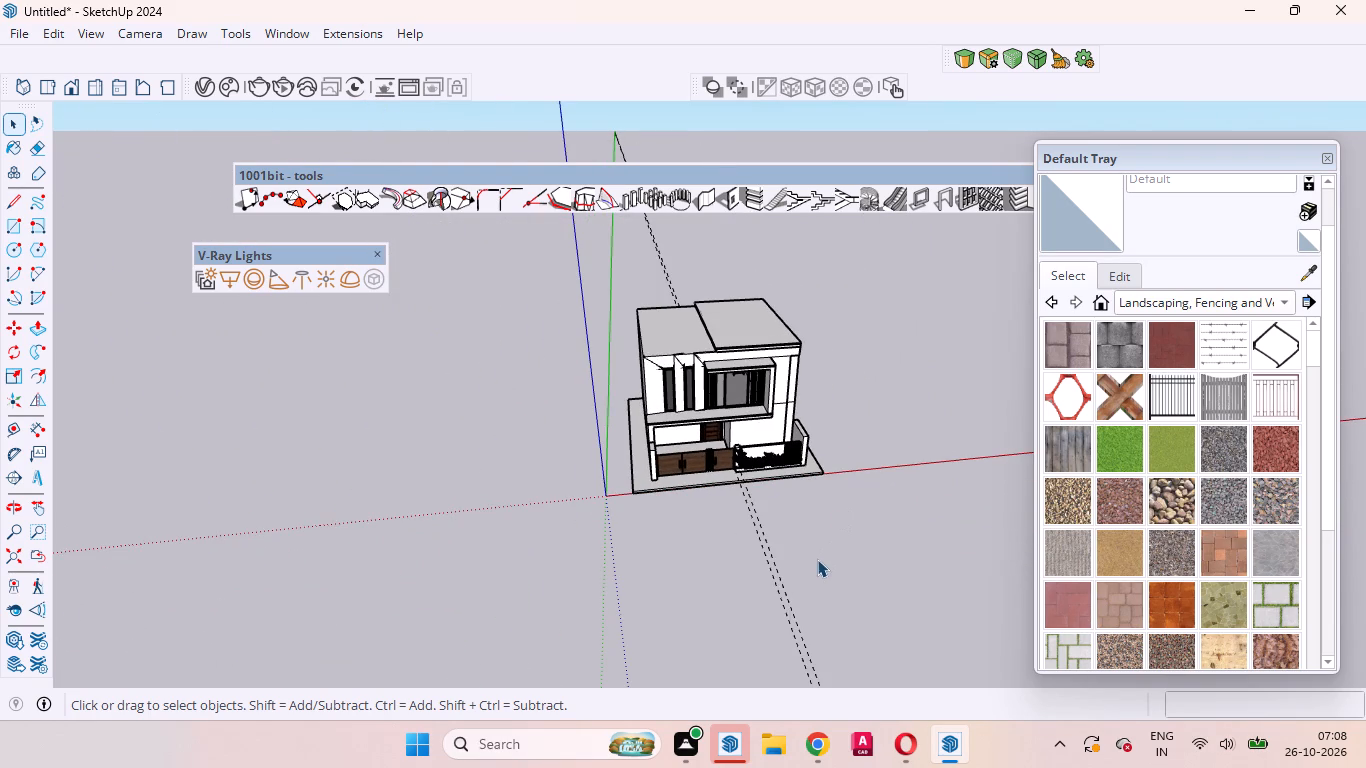
{"action": "left_click_drag", "start_coordinate": [817, 559], "coordinate": [718, 521]}
{"action": "key", "text": "Delete"}
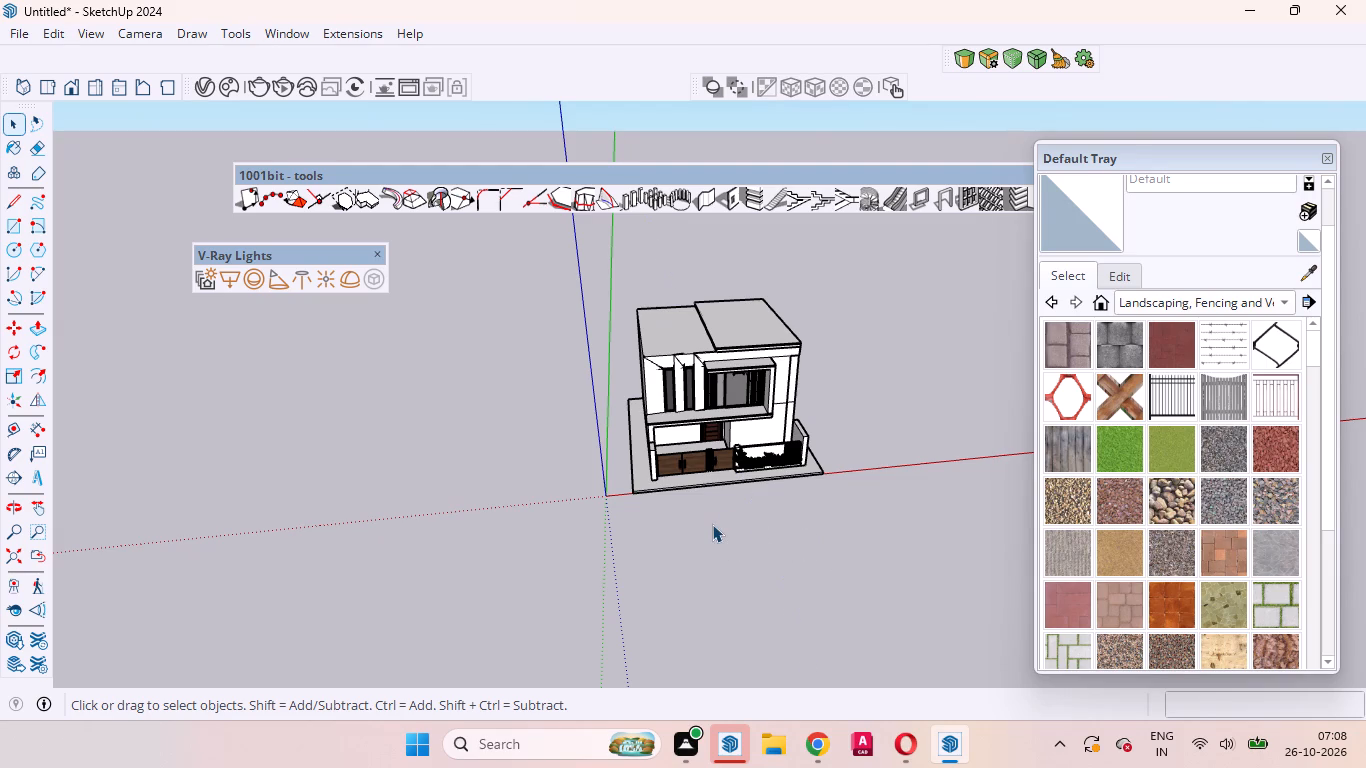
Examine the whole front elevation of the house in the standard Front view, from far and near.
{"action": "scroll", "coordinate": [522, 580], "scroll_direction": "down", "scroll_amount": 6}
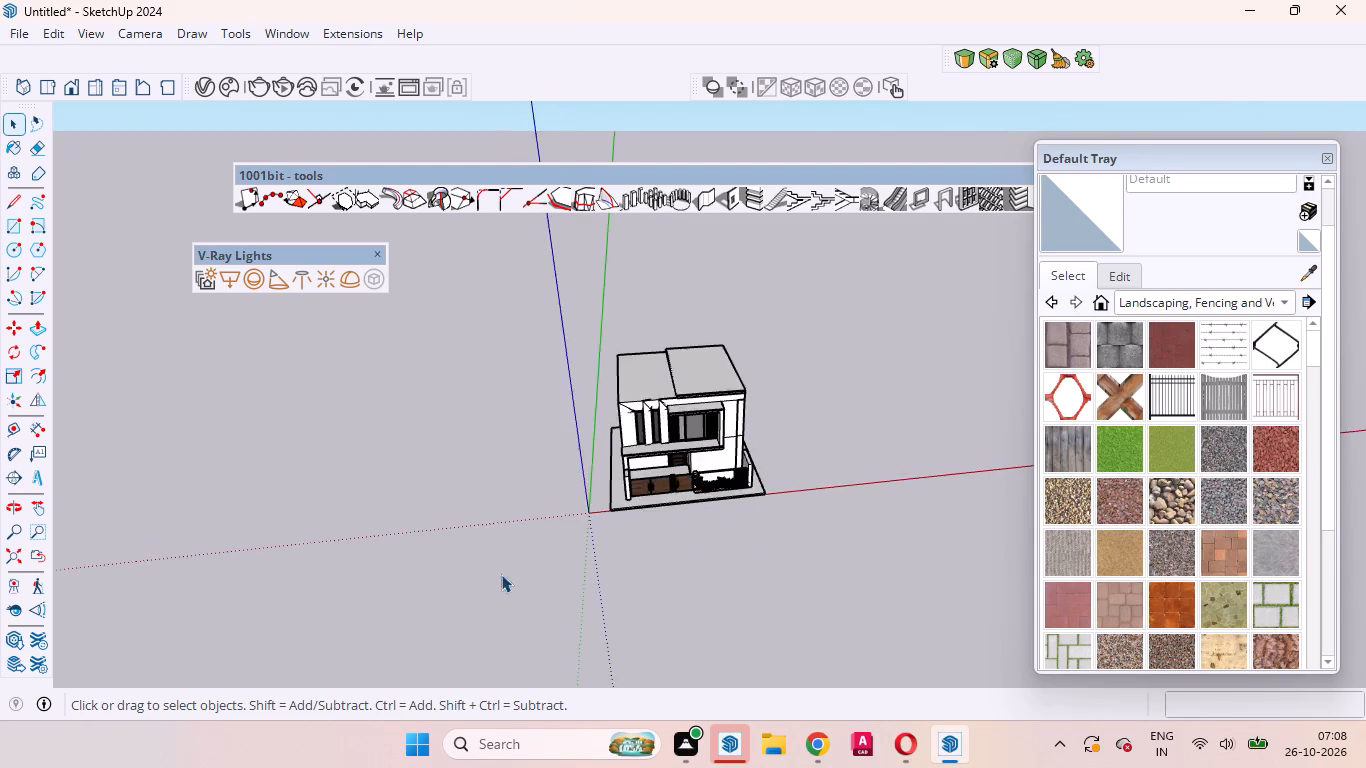
{"action": "scroll", "coordinate": [829, 474], "scroll_direction": "down", "scroll_amount": 1}
{"action": "middle_click_drag", "start_coordinate": [622, 477], "coordinate": [578, 452]}
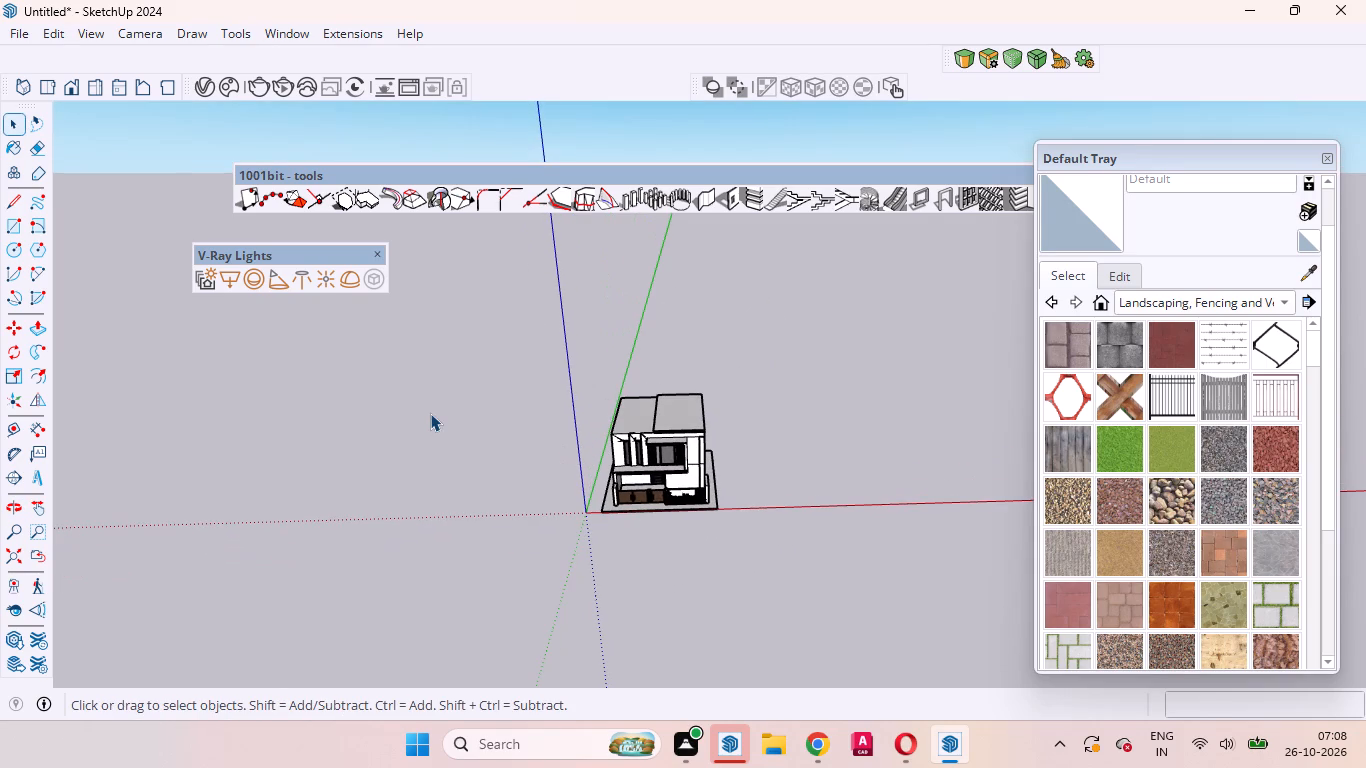
{"action": "left_click", "coordinate": [69, 97]}
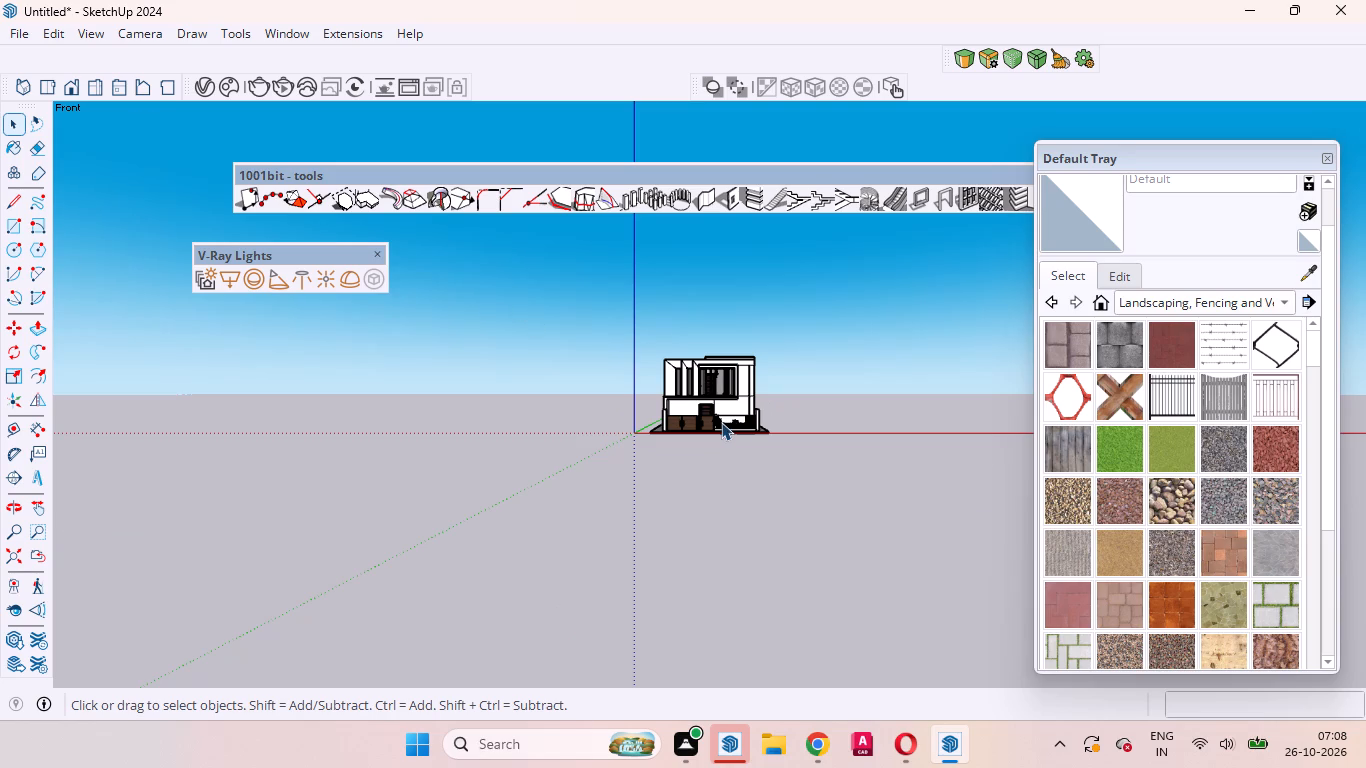
{"action": "scroll", "coordinate": [706, 389], "scroll_direction": "up", "scroll_amount": 2}
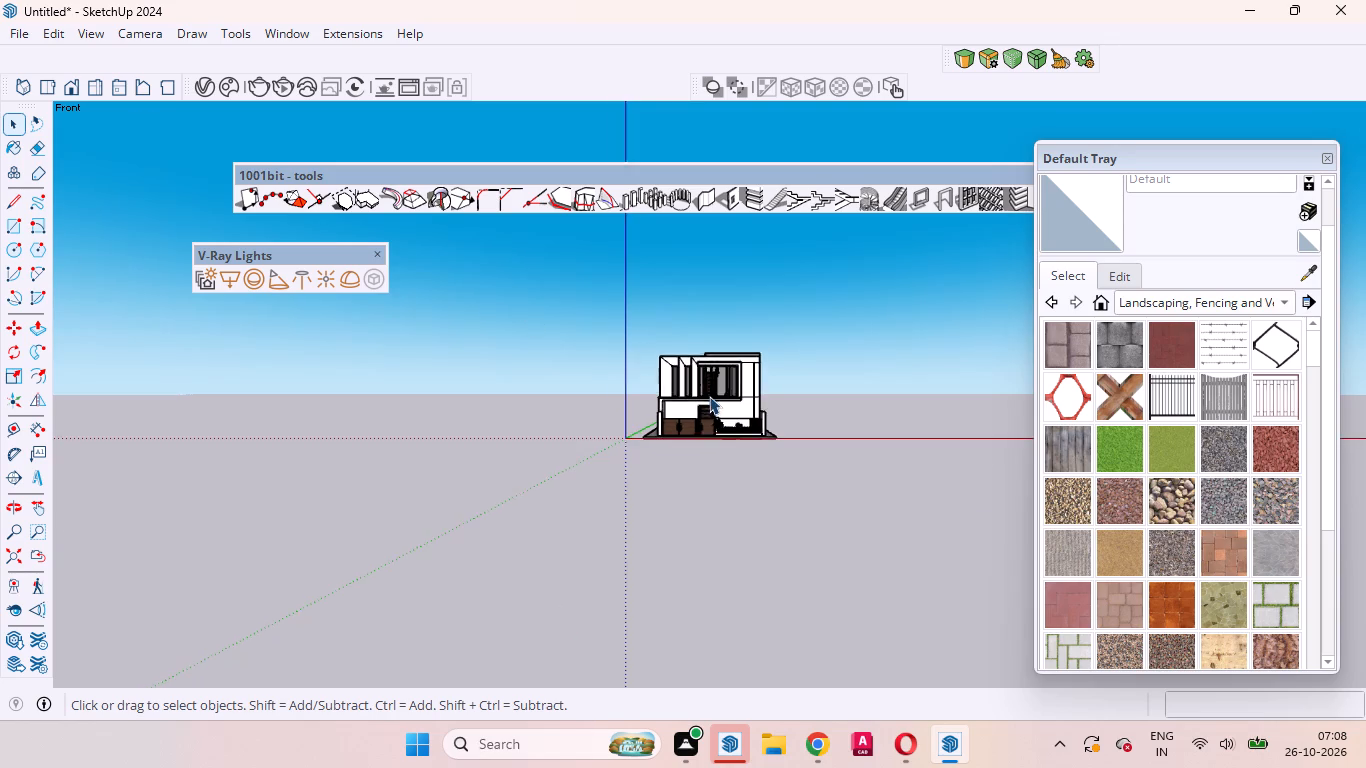
{"action": "scroll", "coordinate": [709, 396], "scroll_direction": "up", "scroll_amount": 12}
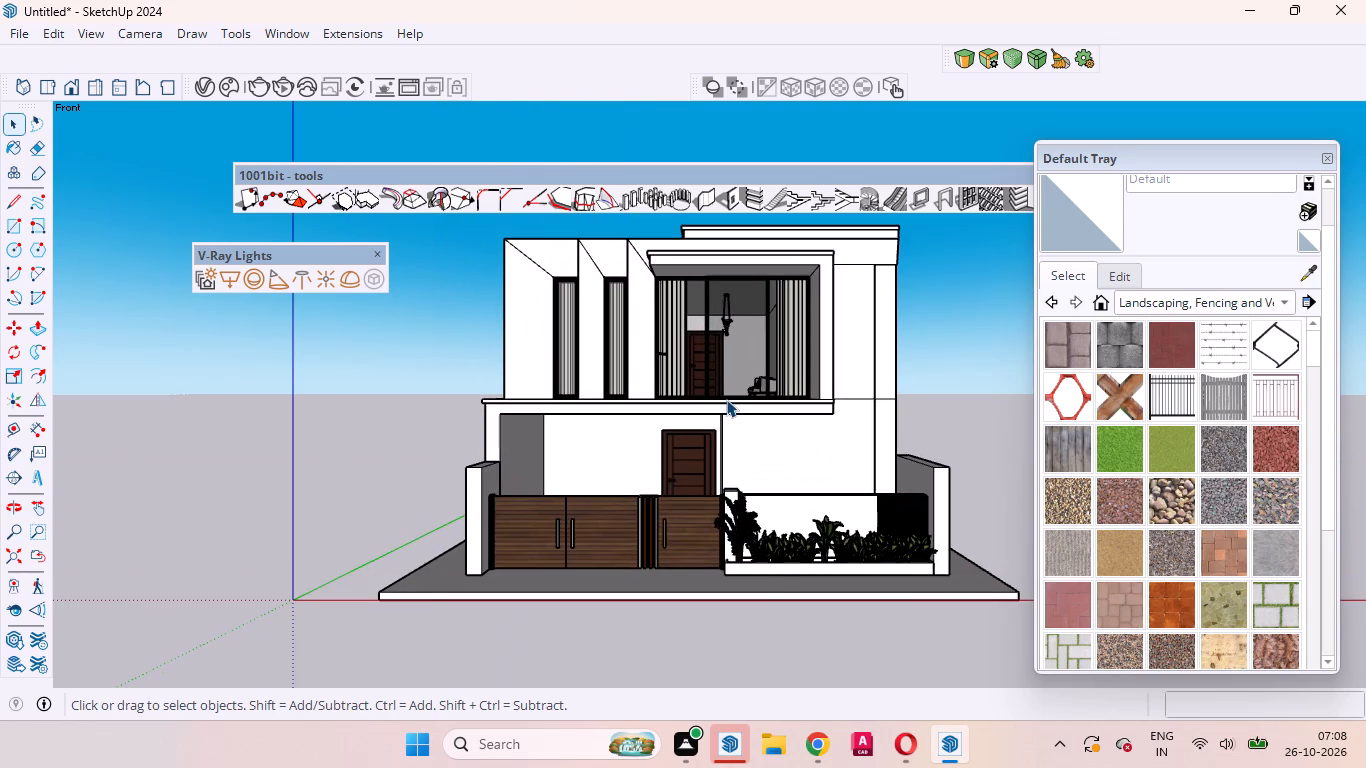
{"action": "scroll", "coordinate": [726, 399], "scroll_direction": "up", "scroll_amount": 1}
{"action": "scroll", "coordinate": [726, 399], "scroll_direction": "down", "scroll_amount": 2}
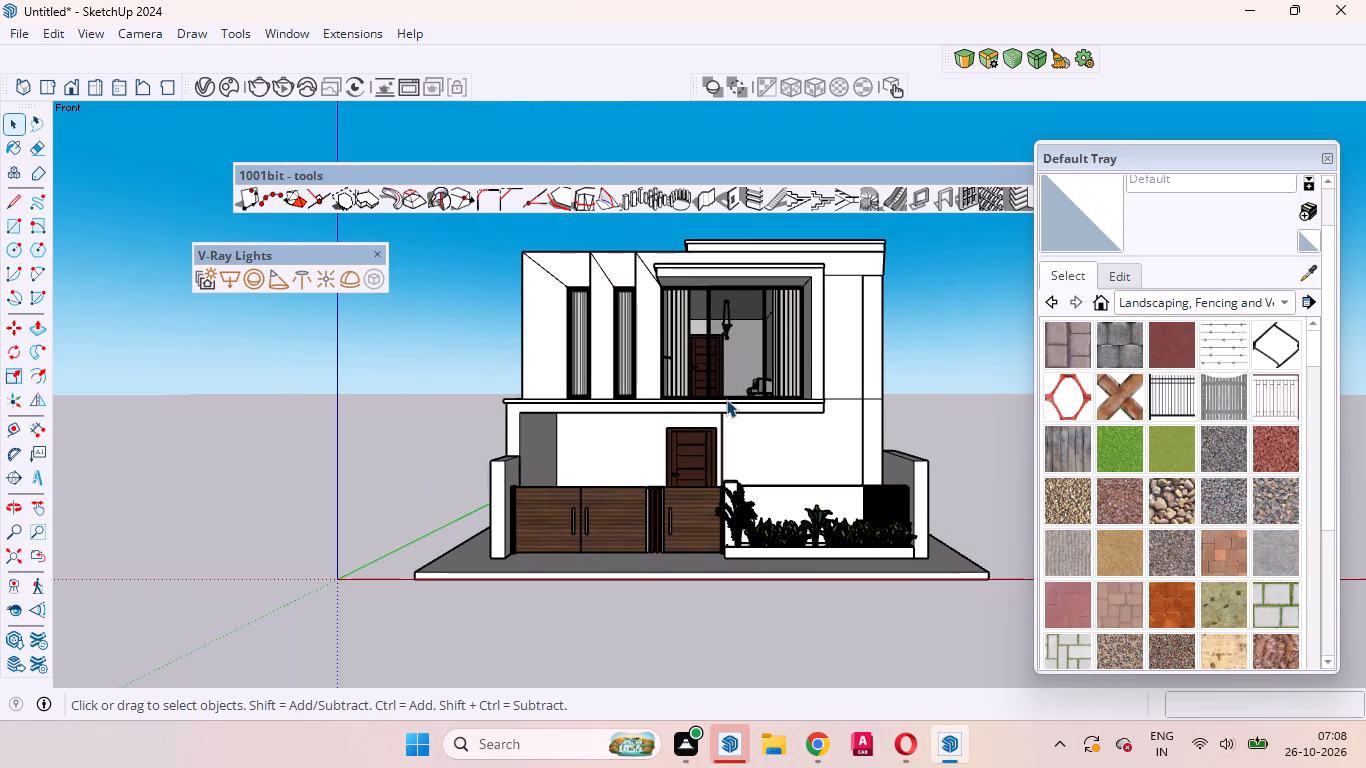
{"action": "scroll", "coordinate": [735, 286], "scroll_direction": "up", "scroll_amount": 1}
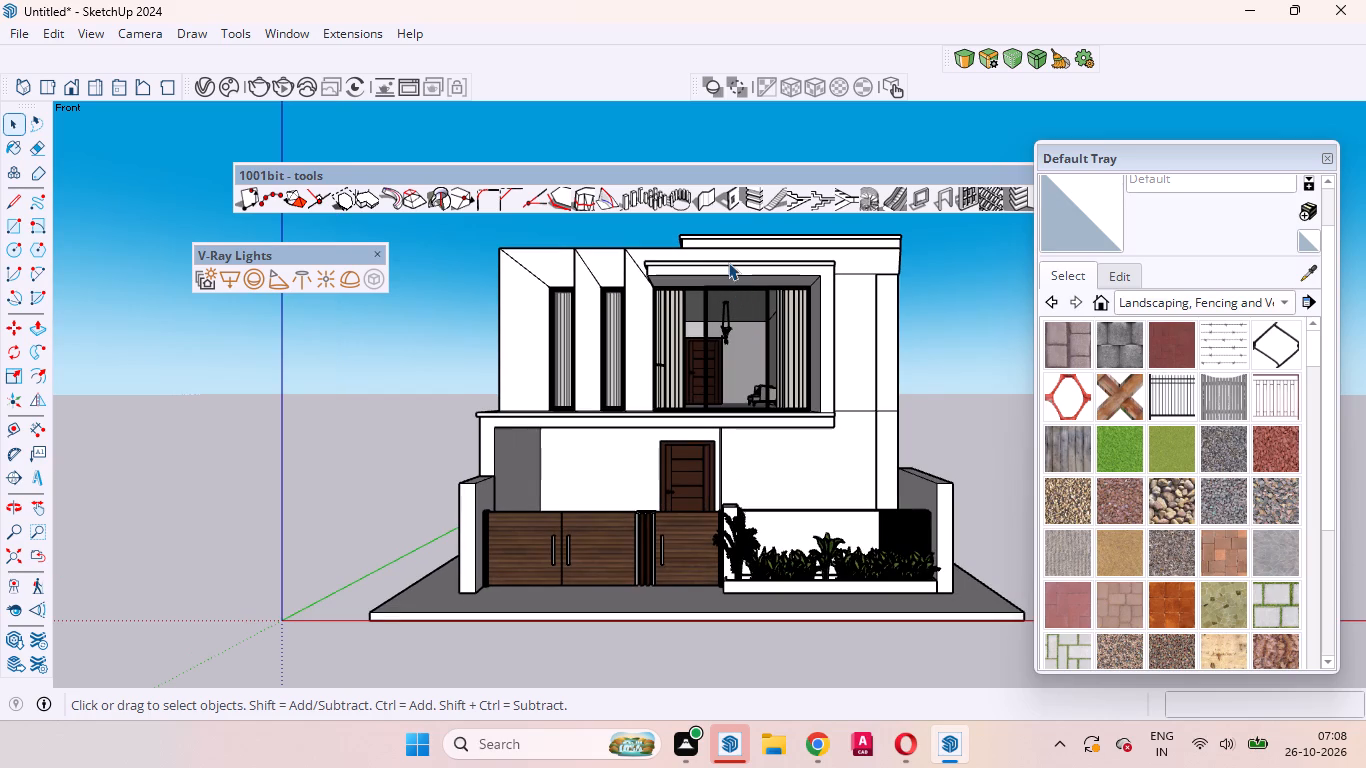
{"action": "scroll", "coordinate": [733, 270], "scroll_direction": "up", "scroll_amount": 1}
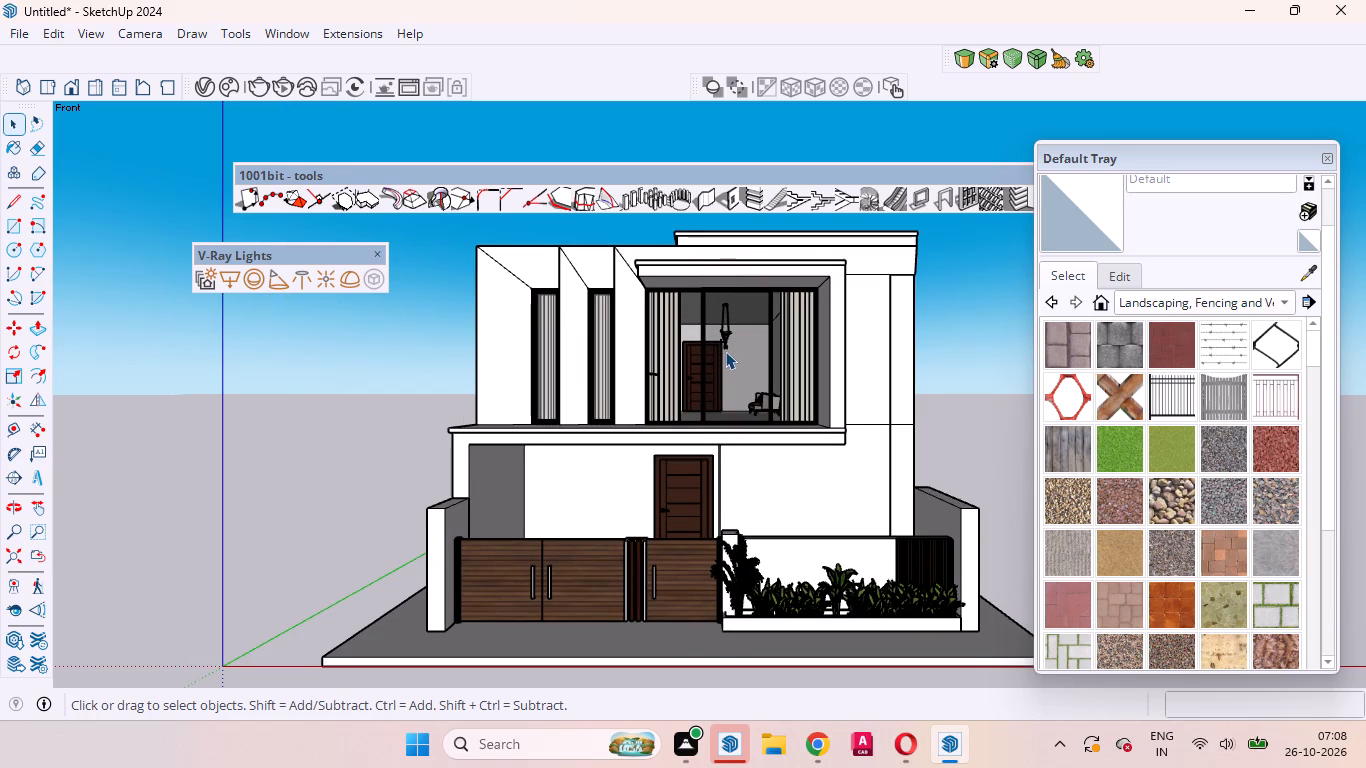
{"action": "scroll", "coordinate": [725, 351], "scroll_direction": "up", "scroll_amount": 1}
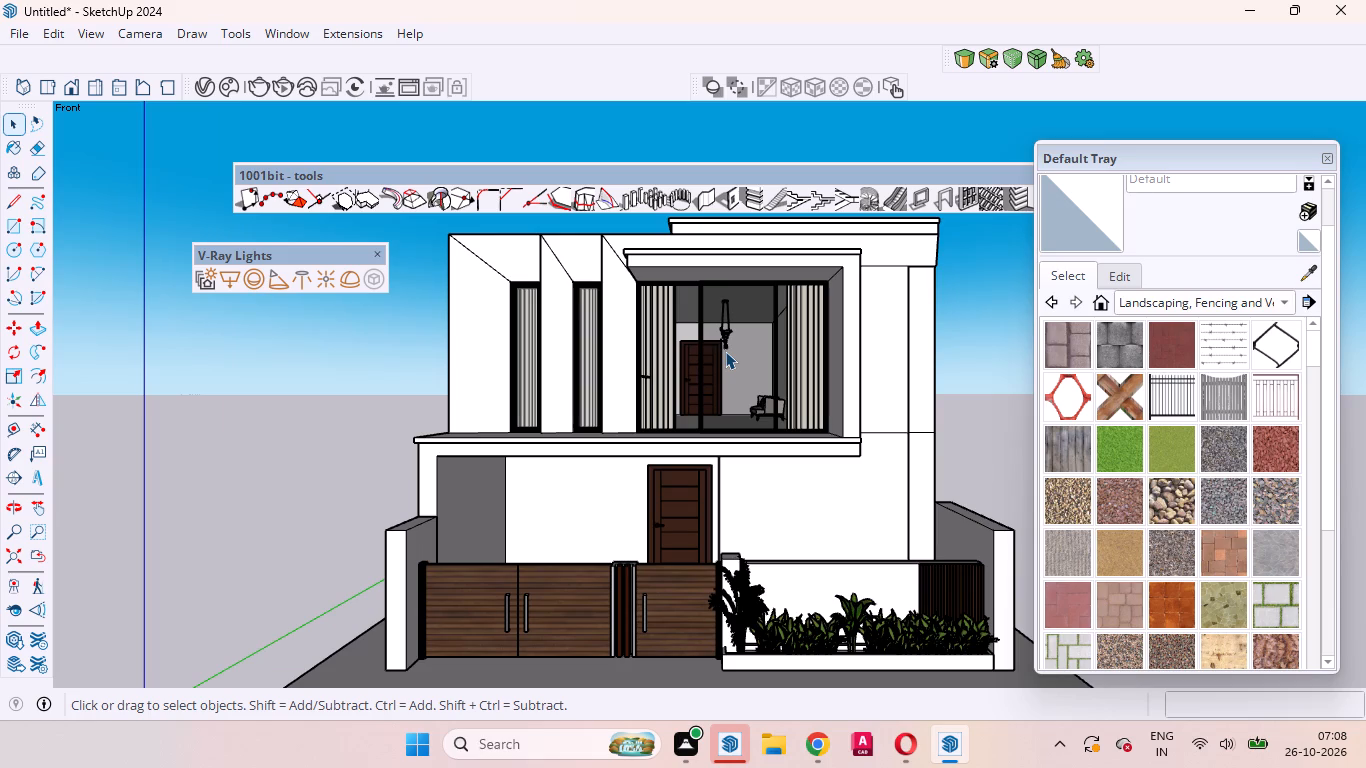
{"action": "scroll", "coordinate": [740, 663], "scroll_direction": "down", "scroll_amount": 2}
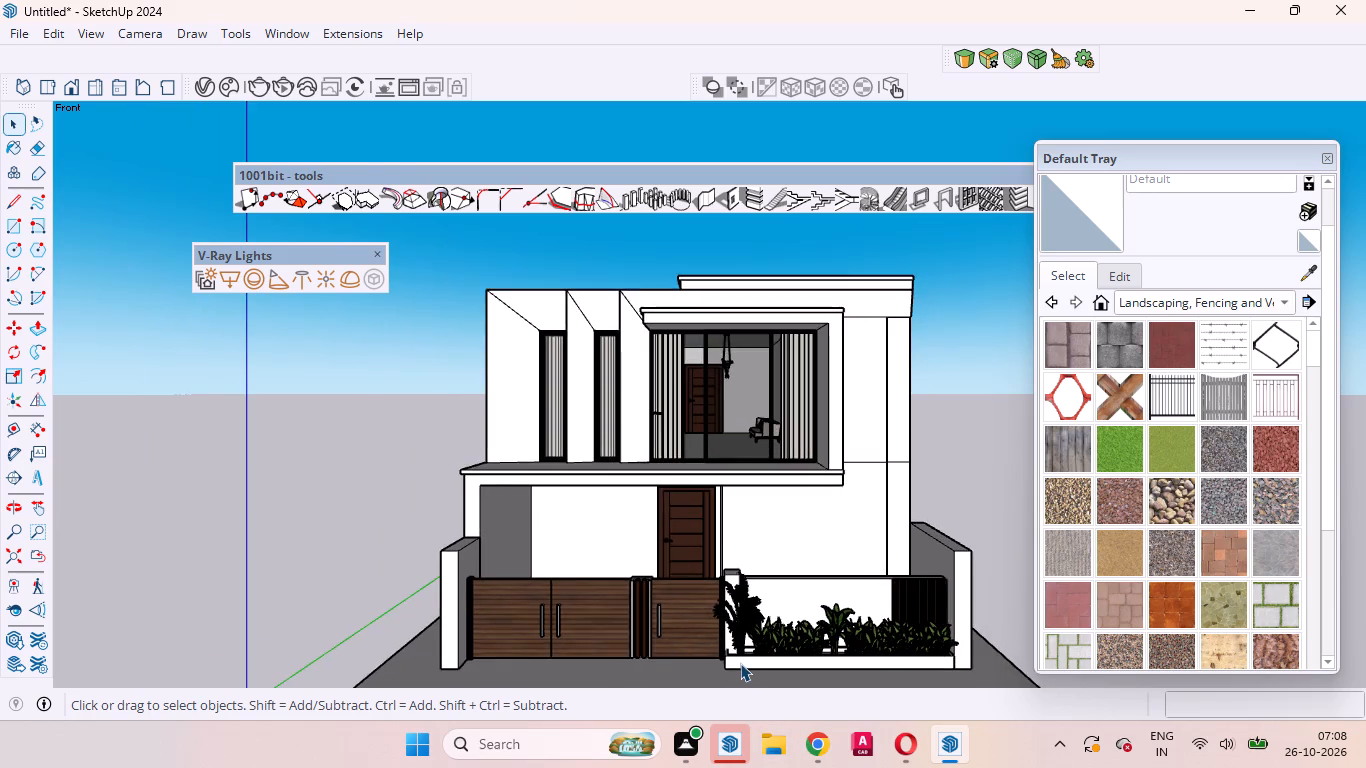
Frame the house frontage in the Front view and save the view as a new scene.
{"action": "scroll", "coordinate": [739, 659], "scroll_direction": "down", "scroll_amount": 14}
{"action": "scroll", "coordinate": [745, 672], "scroll_direction": "up", "scroll_amount": 3}
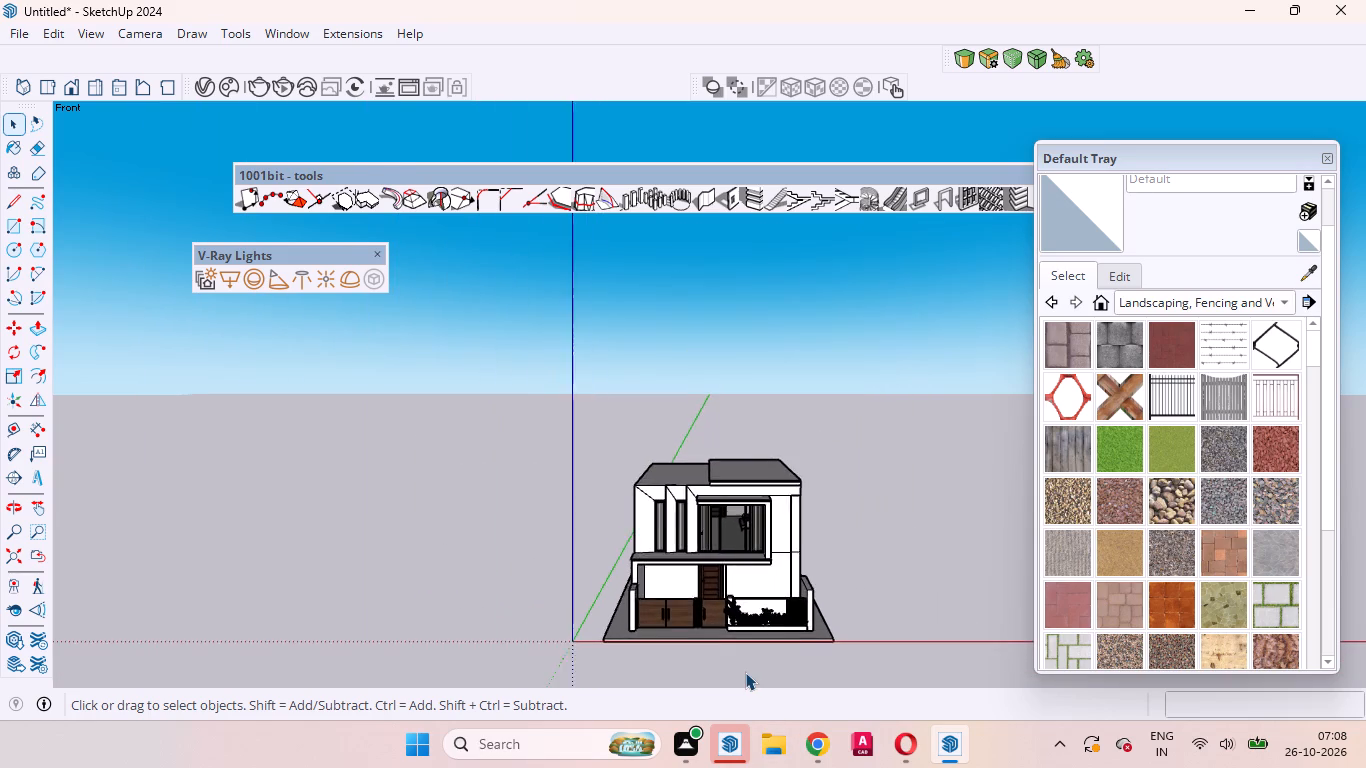
{"action": "scroll", "coordinate": [745, 672], "scroll_direction": "up", "scroll_amount": 9}
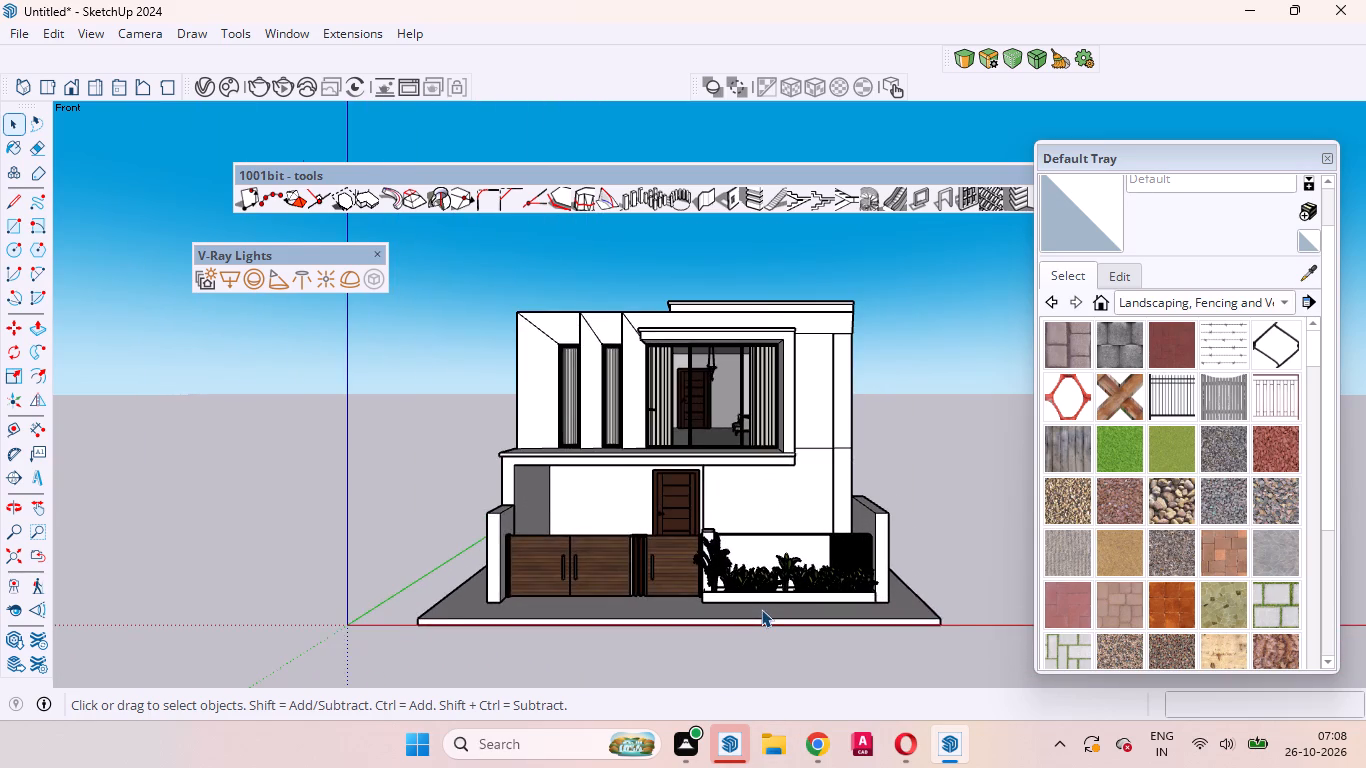
{"action": "scroll", "coordinate": [761, 609], "scroll_direction": "up", "scroll_amount": 3}
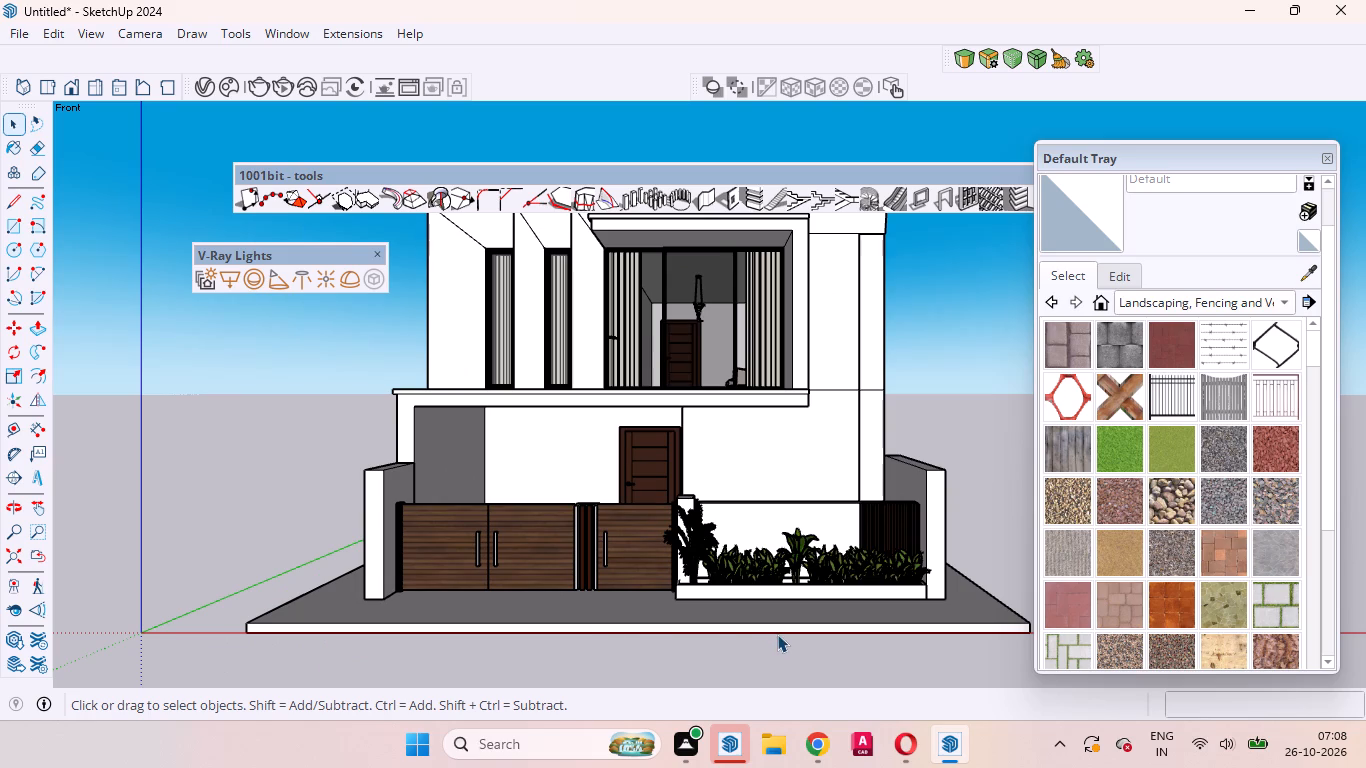
{"action": "scroll", "coordinate": [568, 645], "scroll_direction": "up", "scroll_amount": 2}
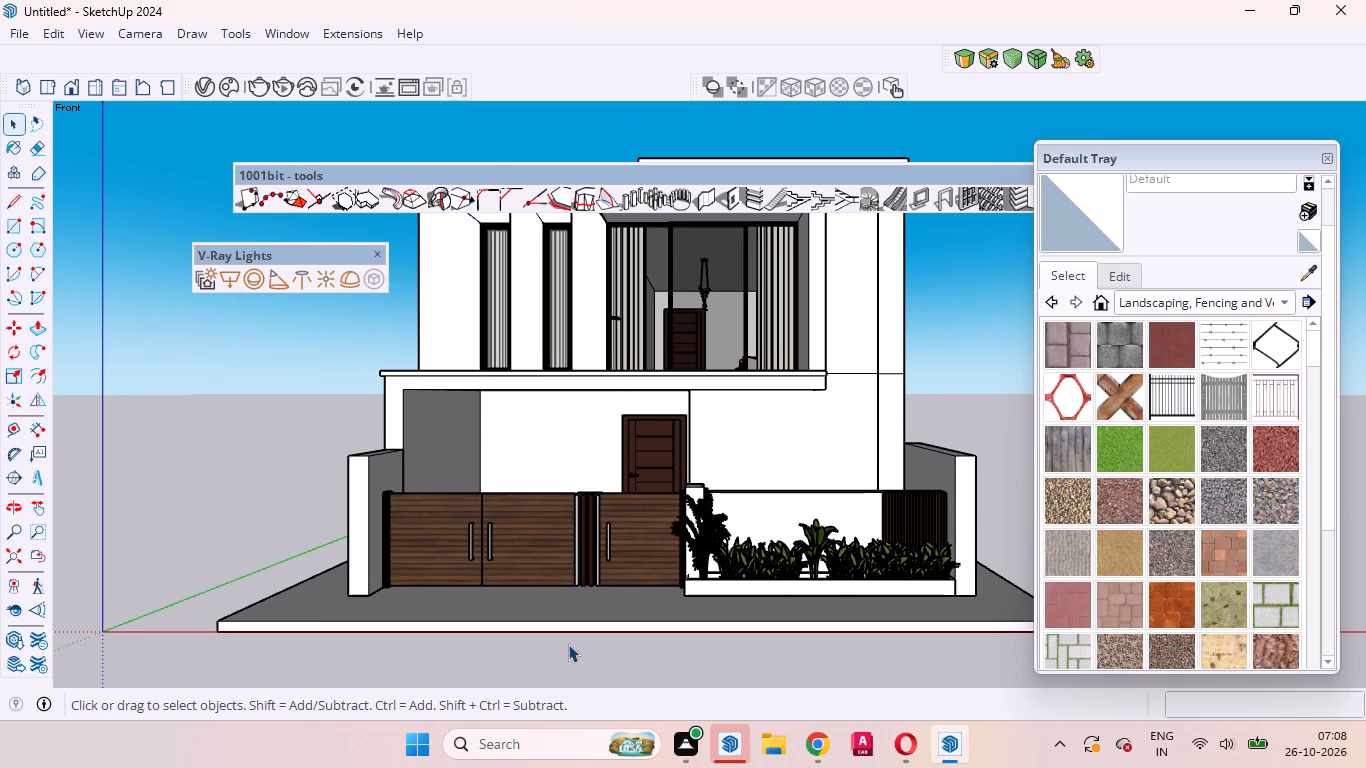
{"action": "scroll", "coordinate": [568, 644], "scroll_direction": "up", "scroll_amount": 1}
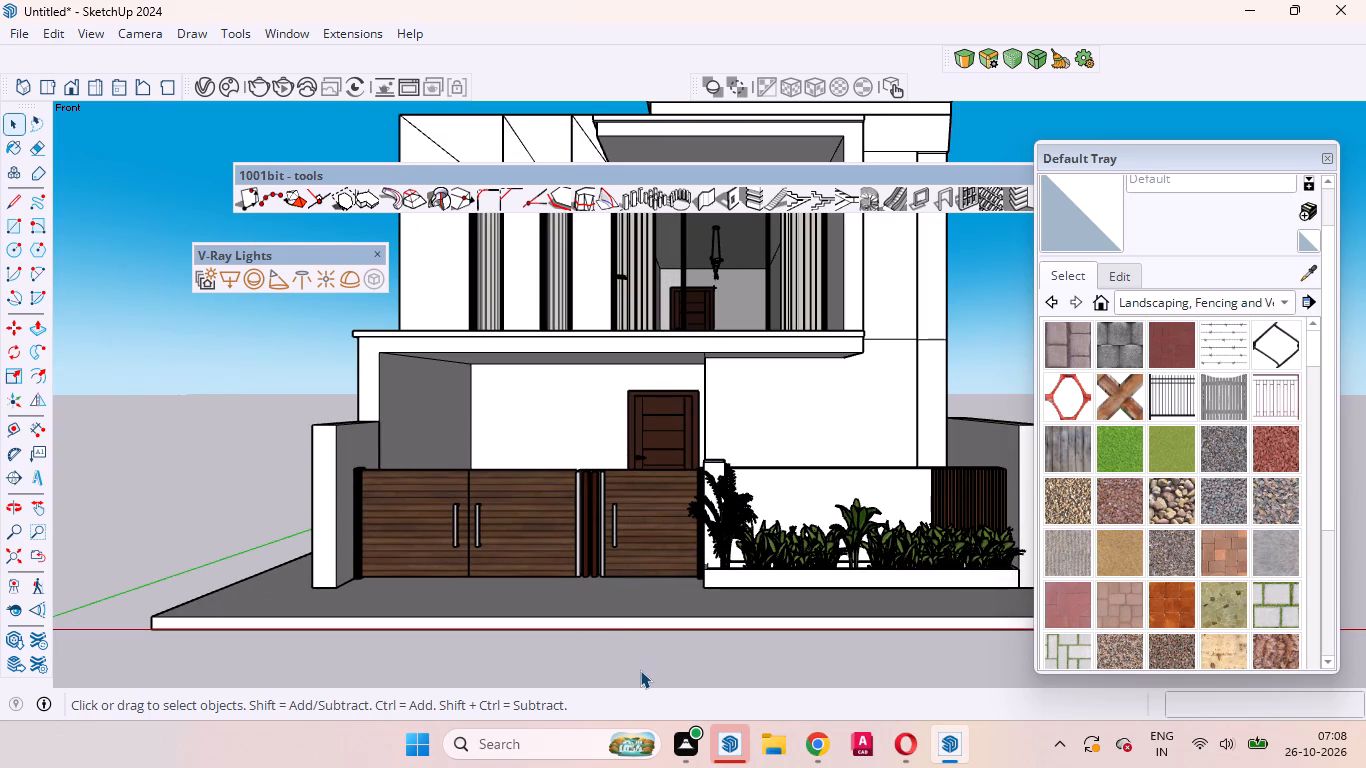
{"action": "scroll", "coordinate": [701, 449], "scroll_direction": "down", "scroll_amount": 1}
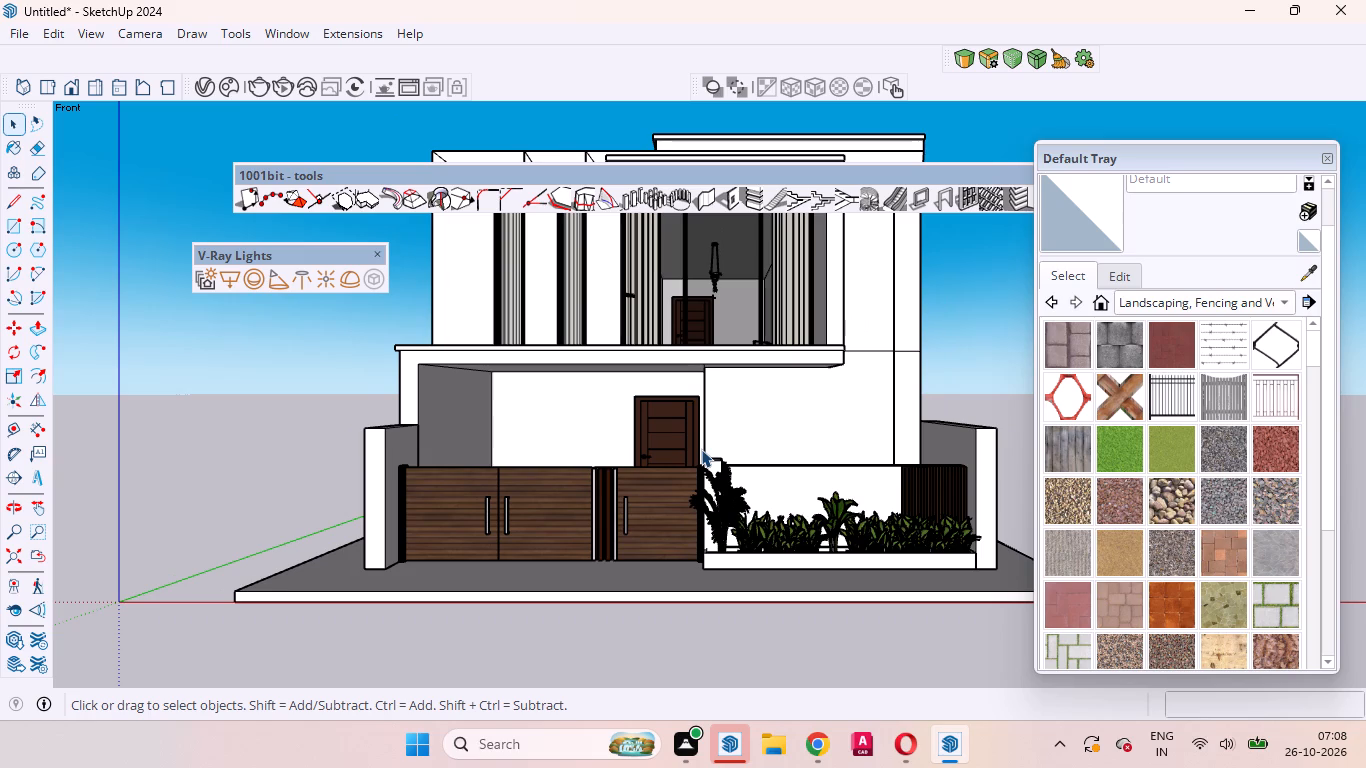
{"action": "left_click", "coordinate": [88, 29]}
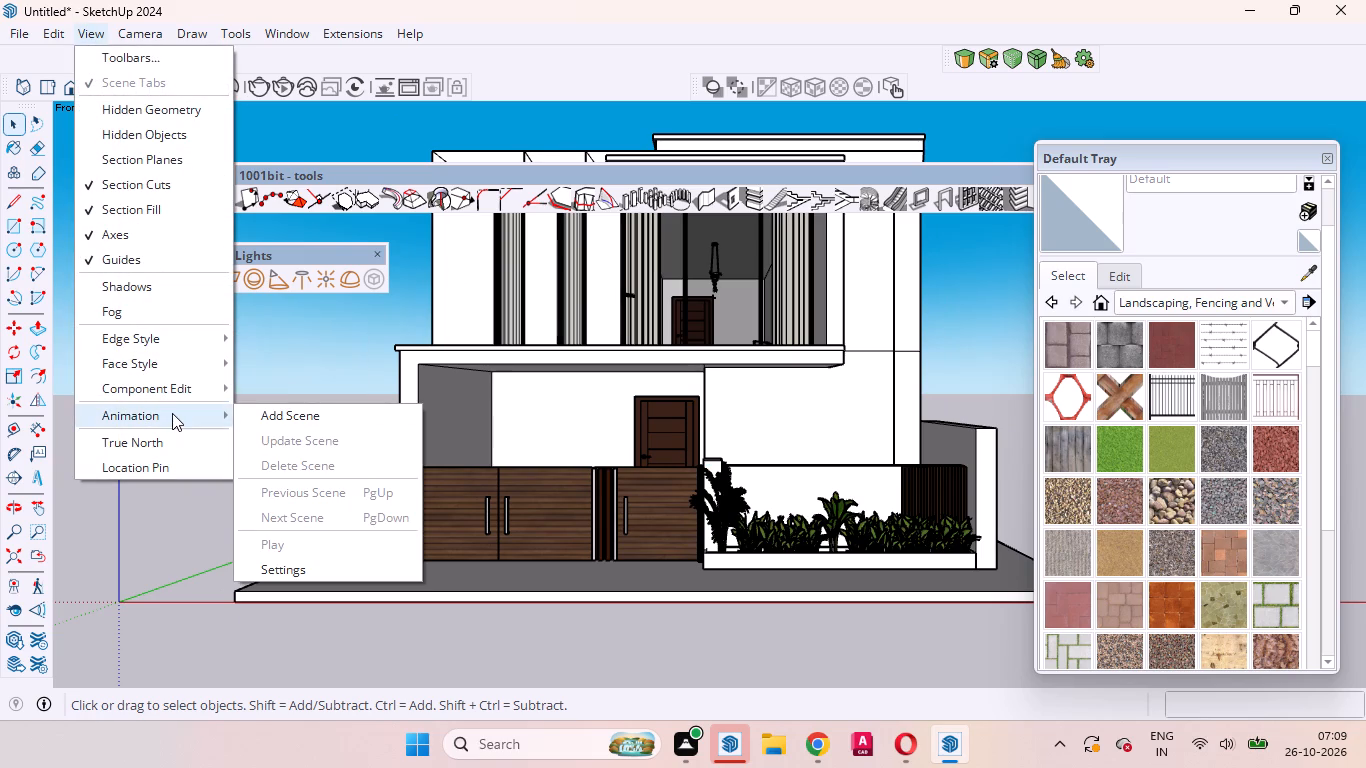
{"action": "left_click", "coordinate": [274, 420]}
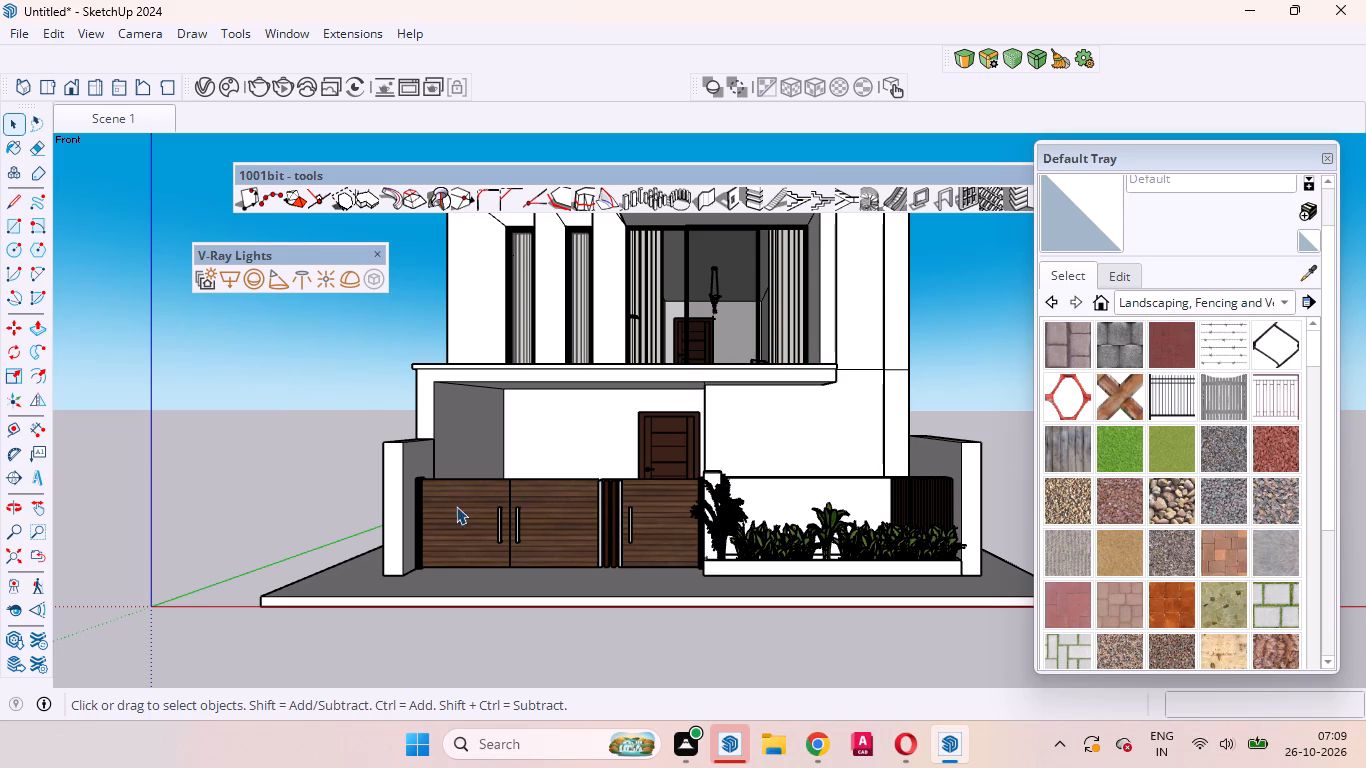
Sample the black Color M09 material from the post at the outer end of the double gate.
{"action": "scroll", "coordinate": [522, 502], "scroll_direction": "up", "scroll_amount": 12}
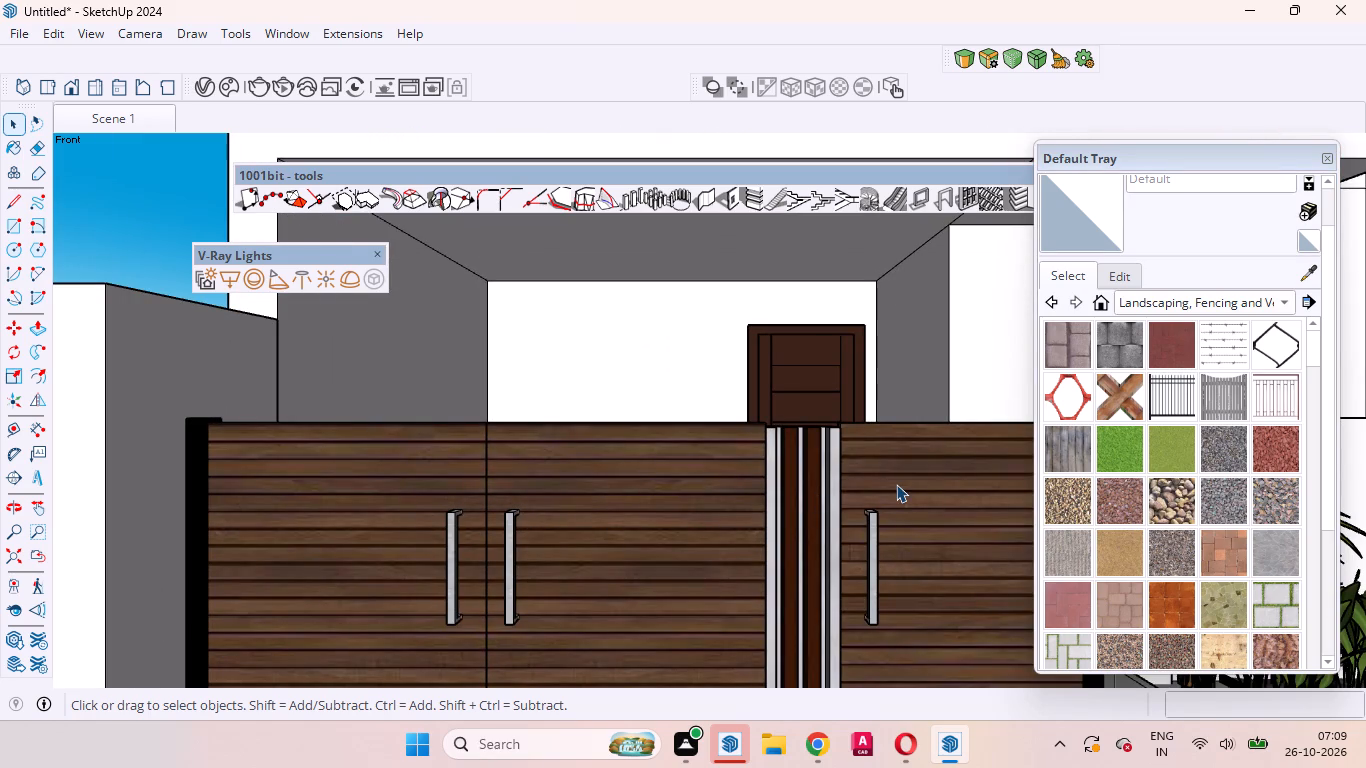
{"action": "left_click", "coordinate": [1317, 261]}
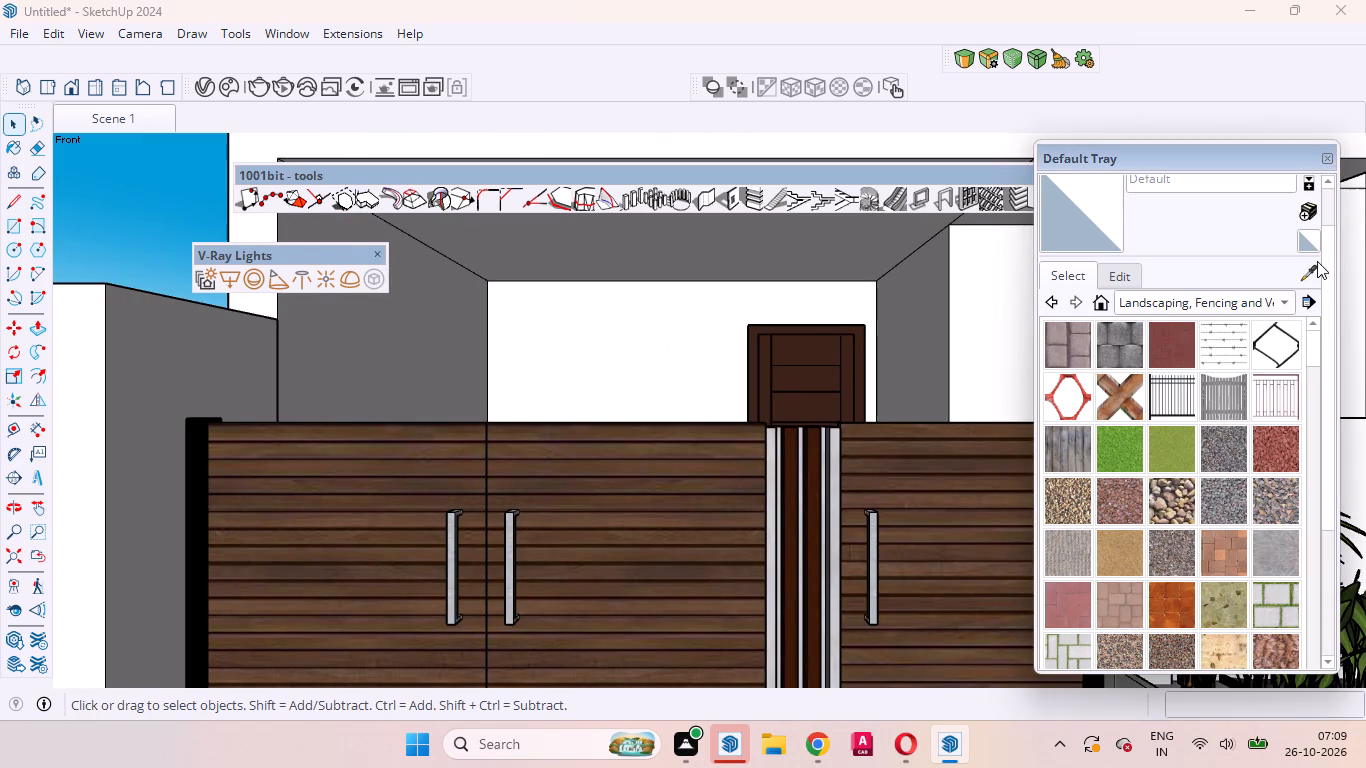
{"action": "left_click", "coordinate": [197, 495]}
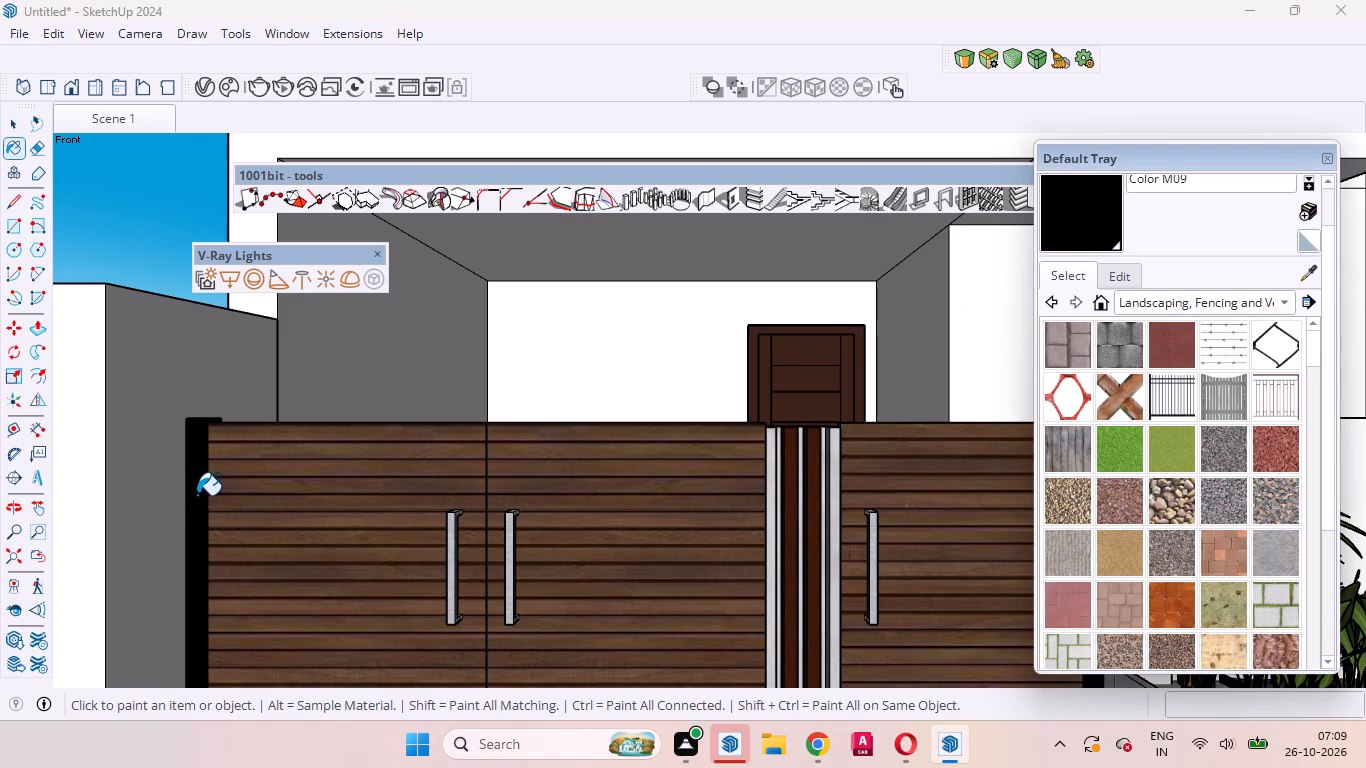
{"action": "key", "text": "space"}
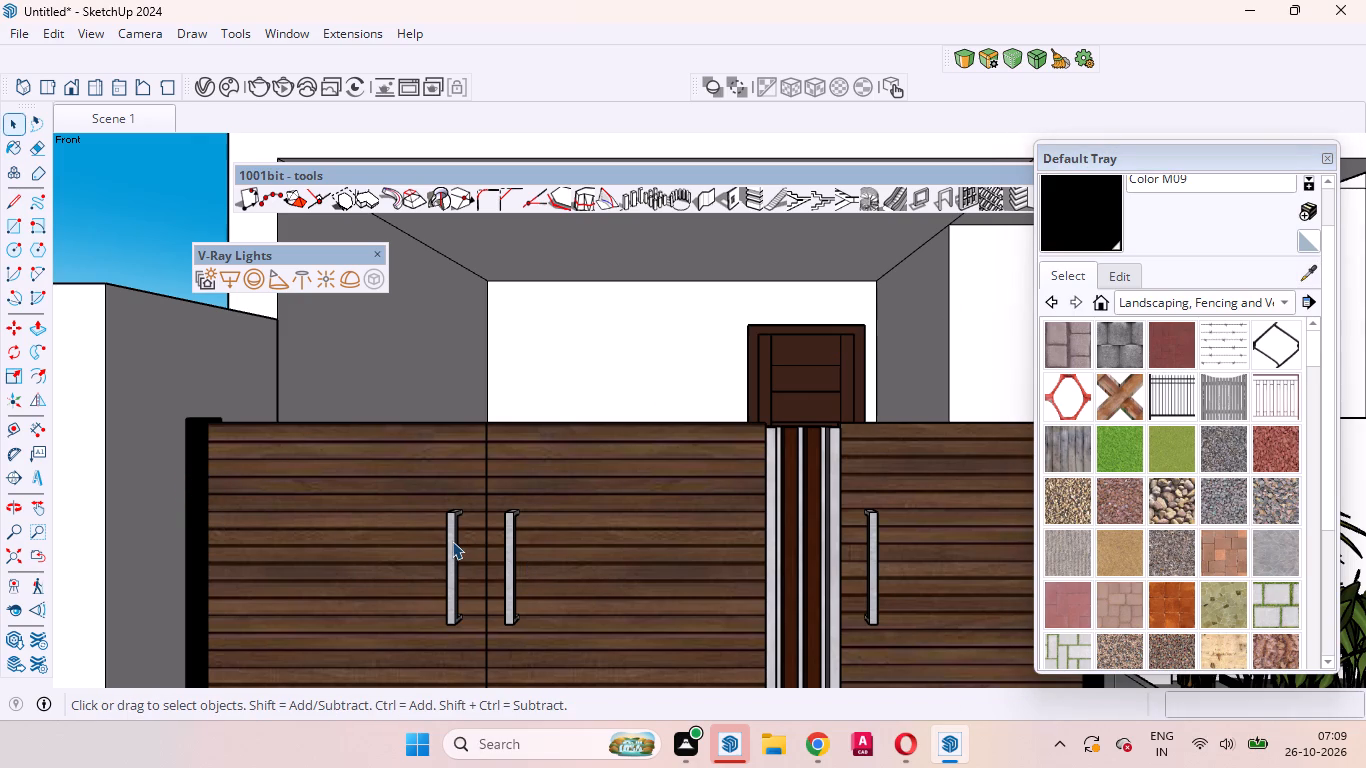
Open the double gate's leaf for editing and paint its handle's front and inner side faces with Color M09.
{"action": "scroll", "coordinate": [452, 541], "scroll_direction": "up", "scroll_amount": 8}
{"action": "left_click", "coordinate": [449, 541]}
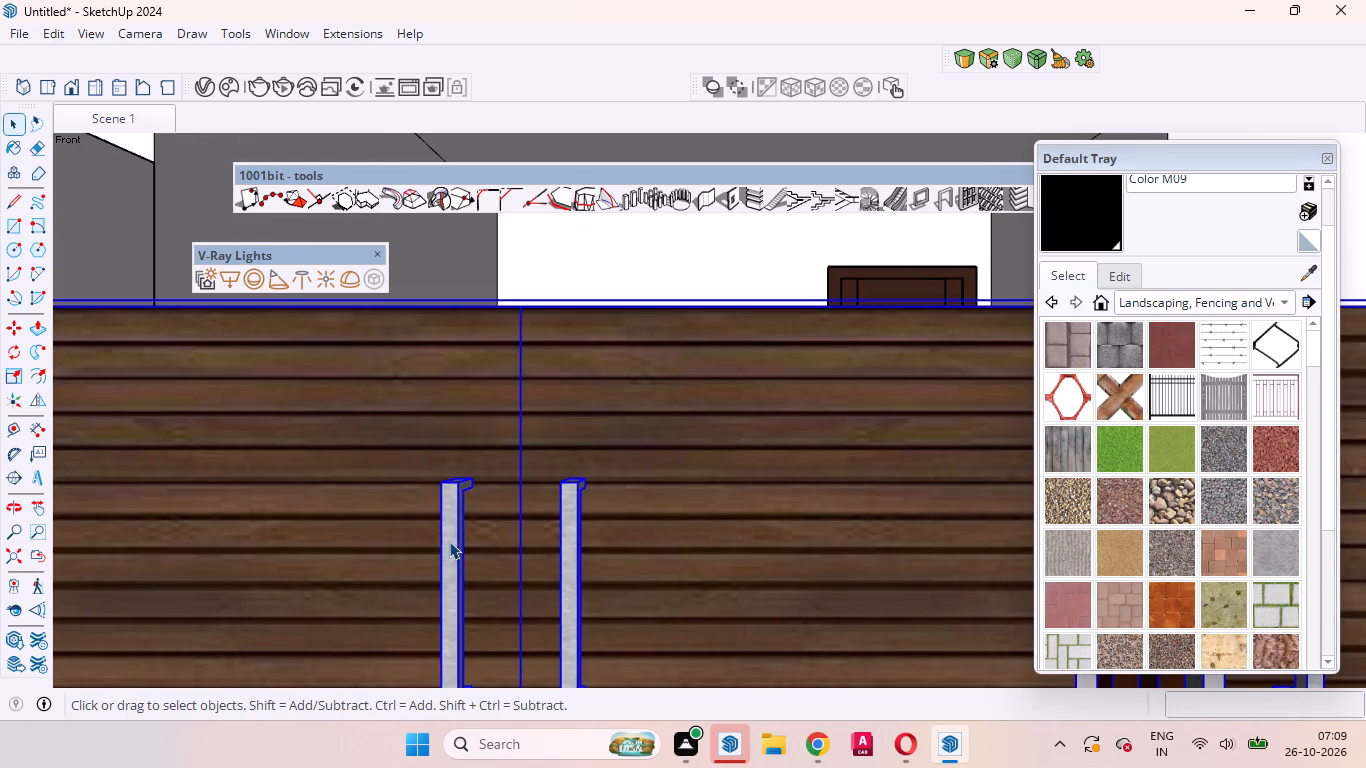
{"action": "triple_click", "coordinate": [450, 541]}
{"action": "triple_click", "coordinate": [450, 541]}
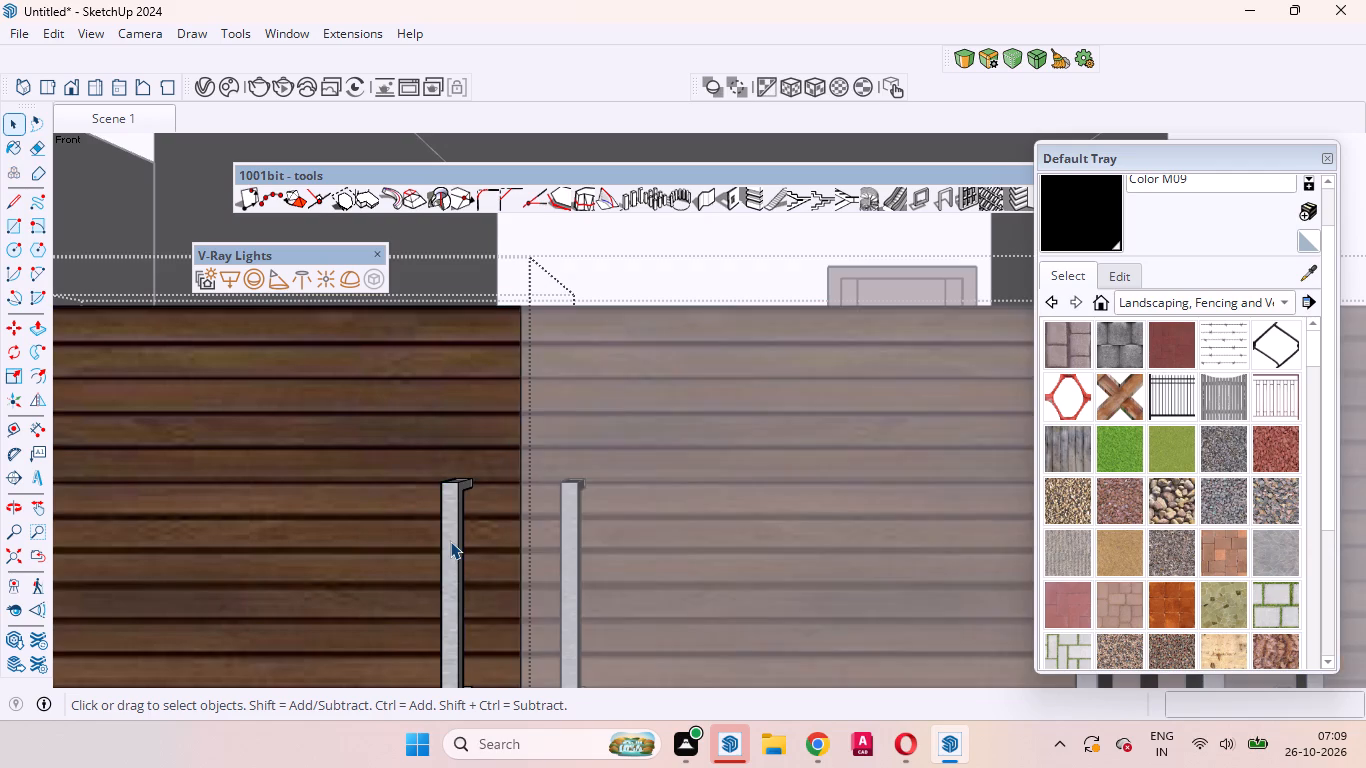
{"action": "left_click", "coordinate": [450, 541]}
{"action": "left_click", "coordinate": [450, 541]}
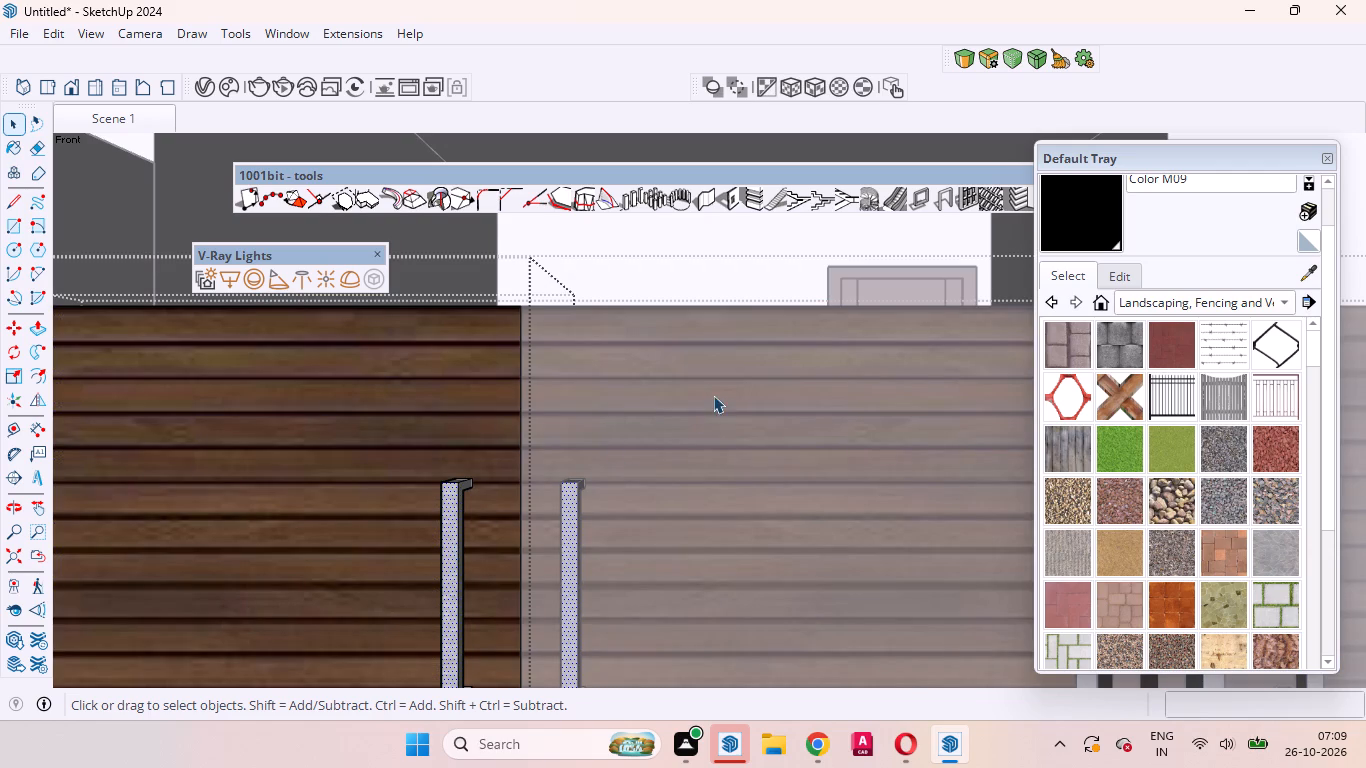
{"action": "left_click", "coordinate": [1072, 207]}
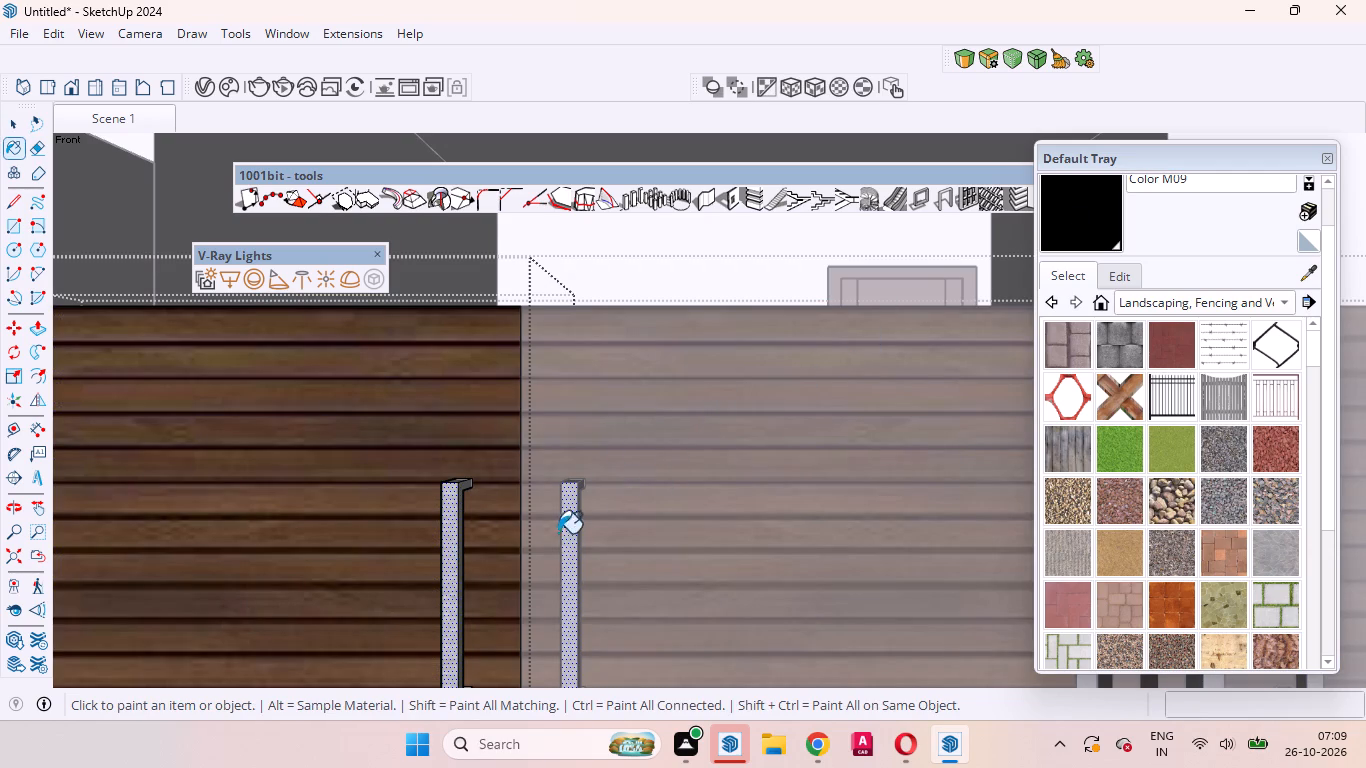
{"action": "scroll", "coordinate": [443, 525], "scroll_direction": "up", "scroll_amount": 9}
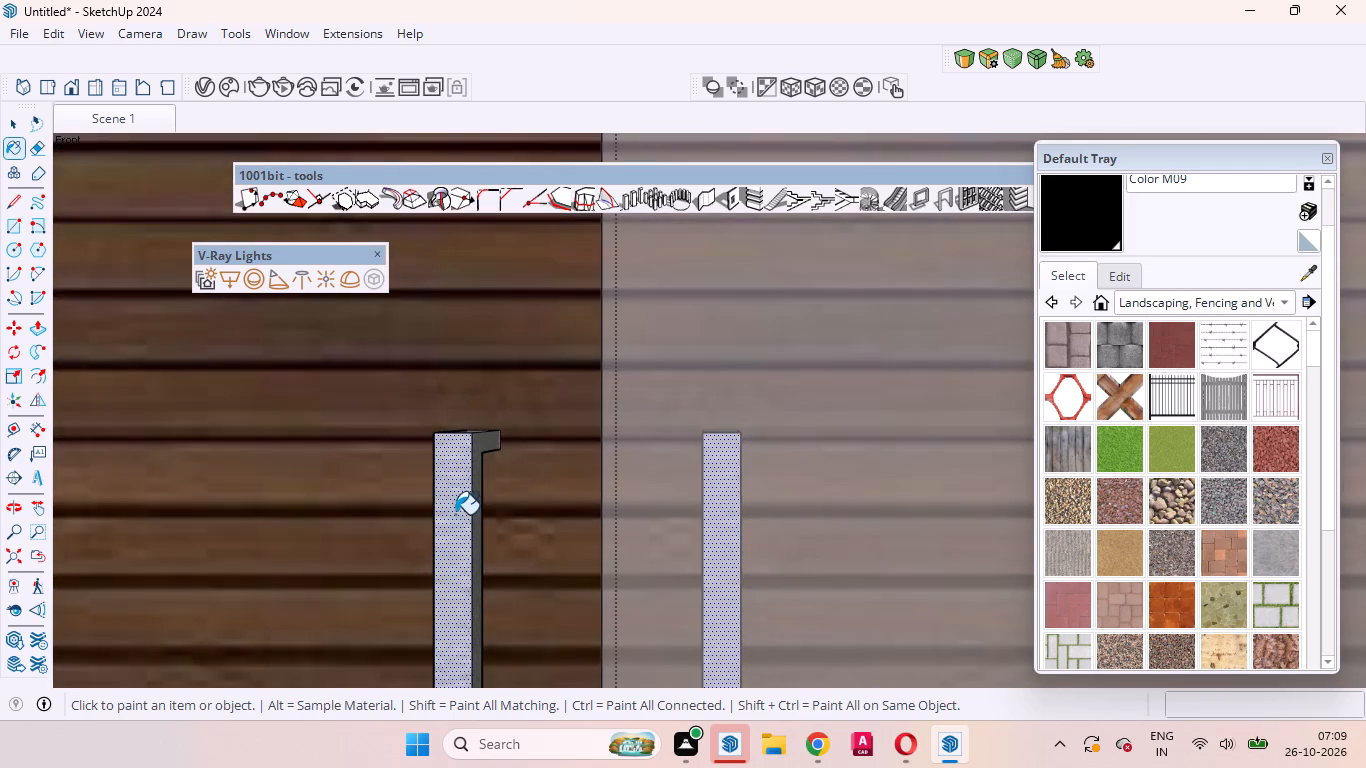
{"action": "left_click", "coordinate": [457, 494]}
{"action": "scroll", "coordinate": [465, 485], "scroll_direction": "up", "scroll_amount": 13}
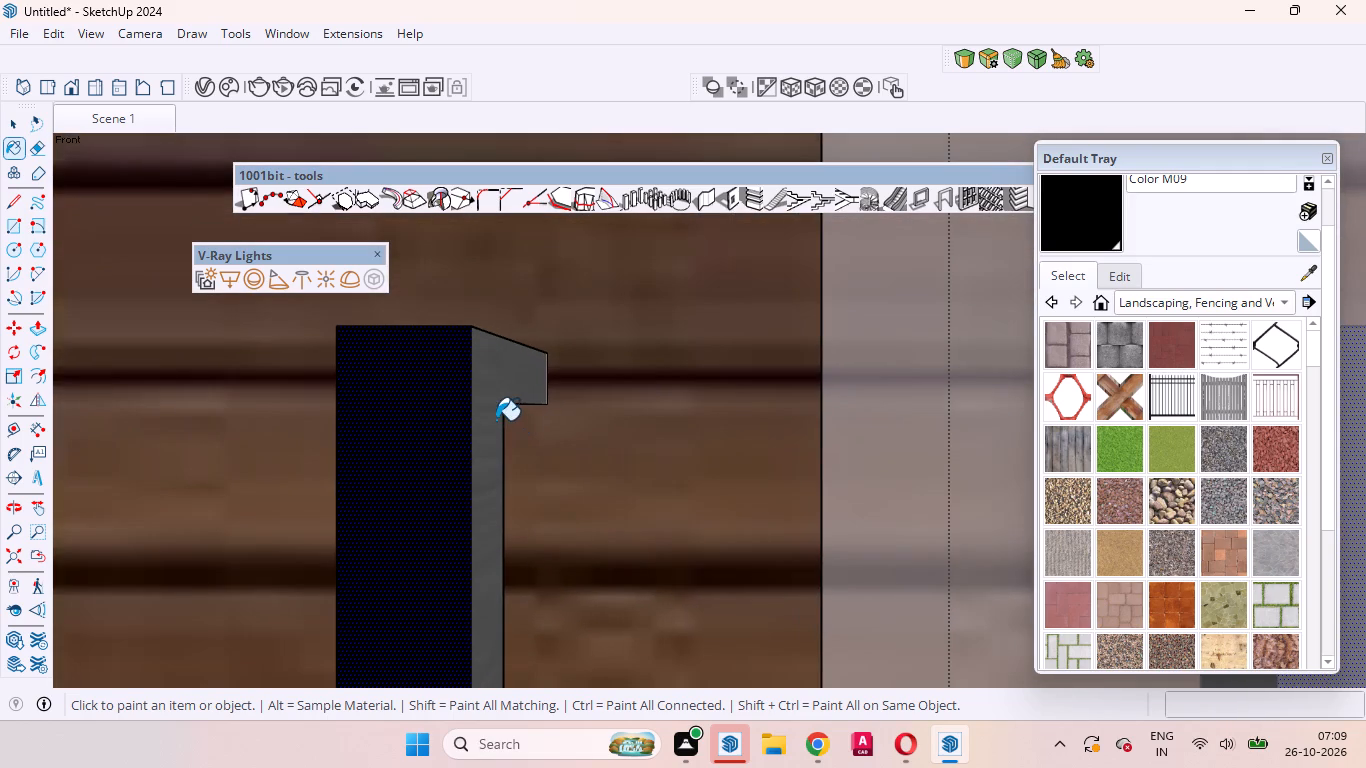
{"action": "left_click", "coordinate": [496, 420]}
Paint the outer side of the double gate's handle with Color M09 and leave the leaf's editing.
{"action": "scroll", "coordinate": [565, 402], "scroll_direction": "down", "scroll_amount": 16}
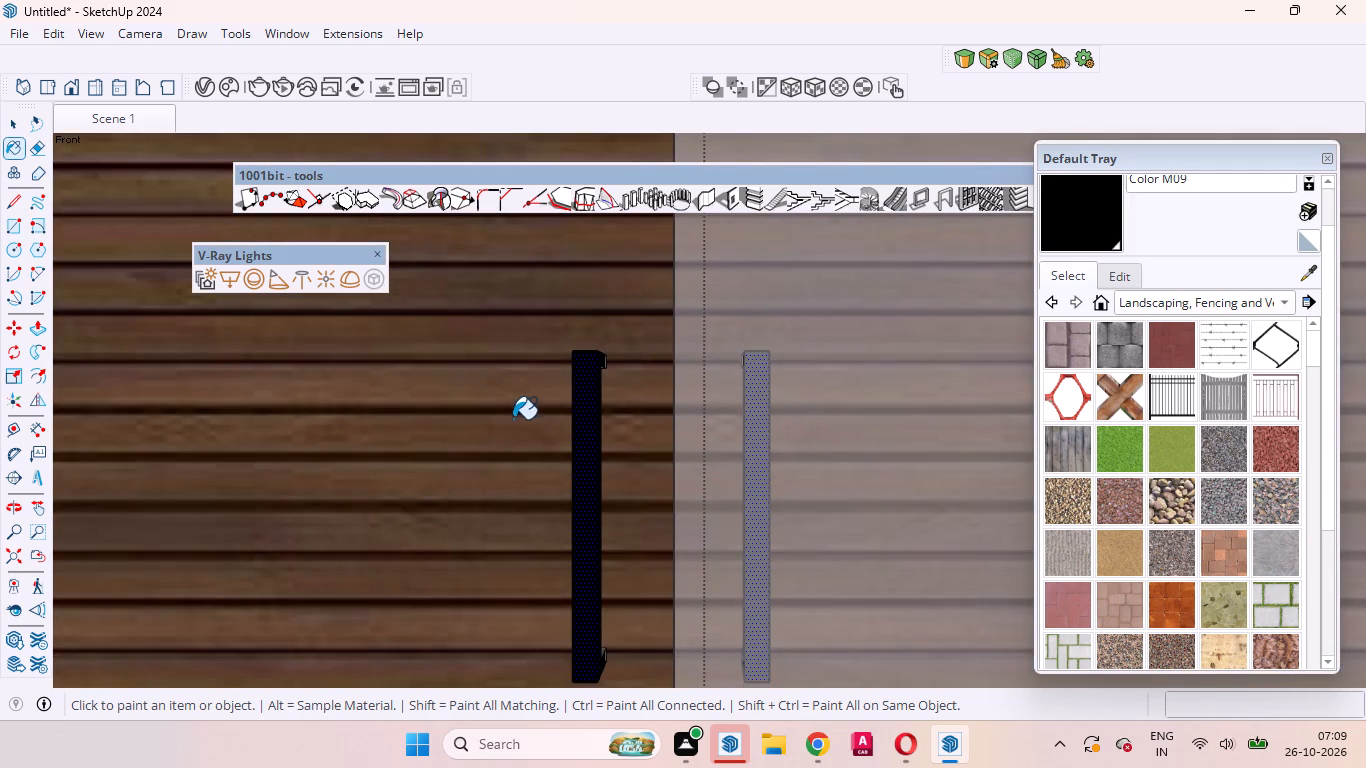
{"action": "middle_click_drag", "start_coordinate": [516, 421], "coordinate": [887, 425]}
{"action": "scroll", "coordinate": [887, 425], "scroll_direction": "up", "scroll_amount": 1}
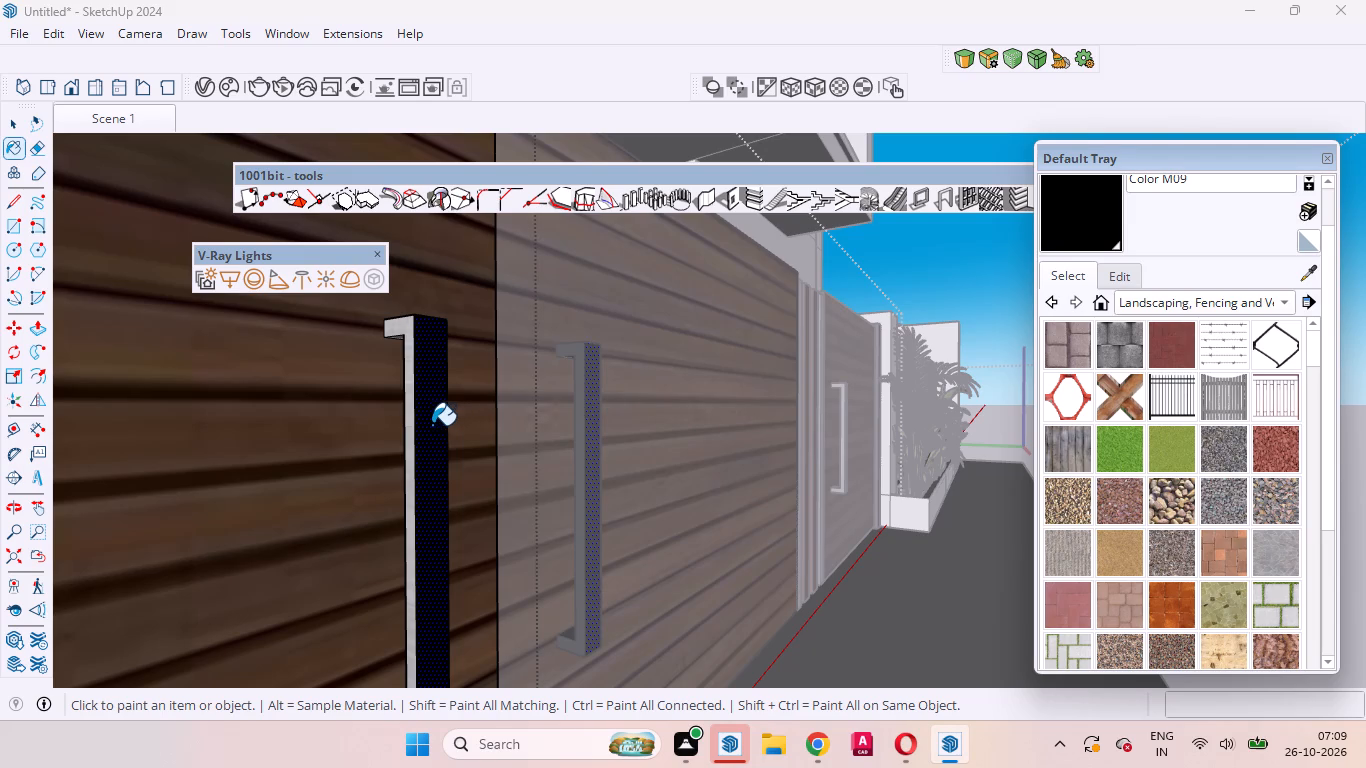
{"action": "left_click", "coordinate": [411, 444]}
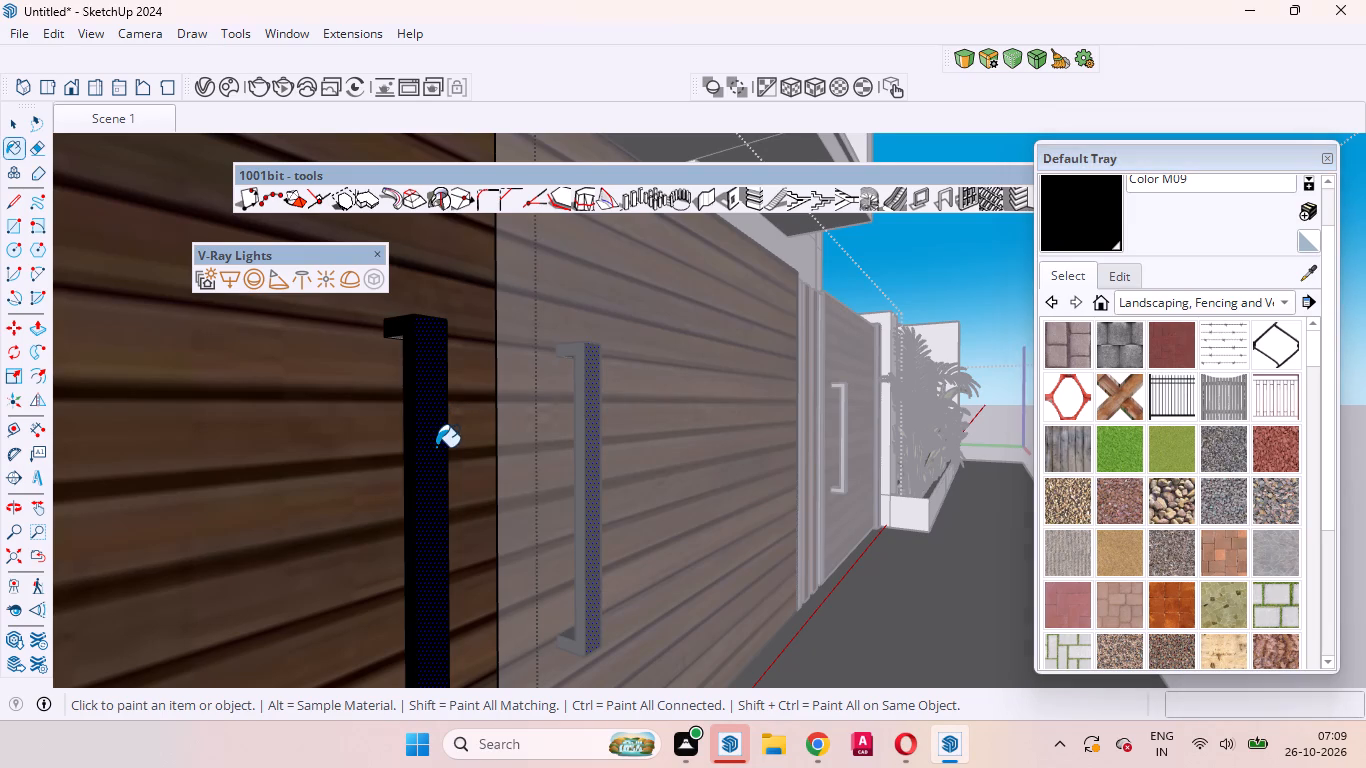
{"action": "scroll", "coordinate": [433, 455], "scroll_direction": "down", "scroll_amount": 5}
{"action": "scroll", "coordinate": [537, 445], "scroll_direction": "down", "scroll_amount": 1}
{"action": "middle_click_drag", "start_coordinate": [495, 464], "coordinate": [304, 495]}
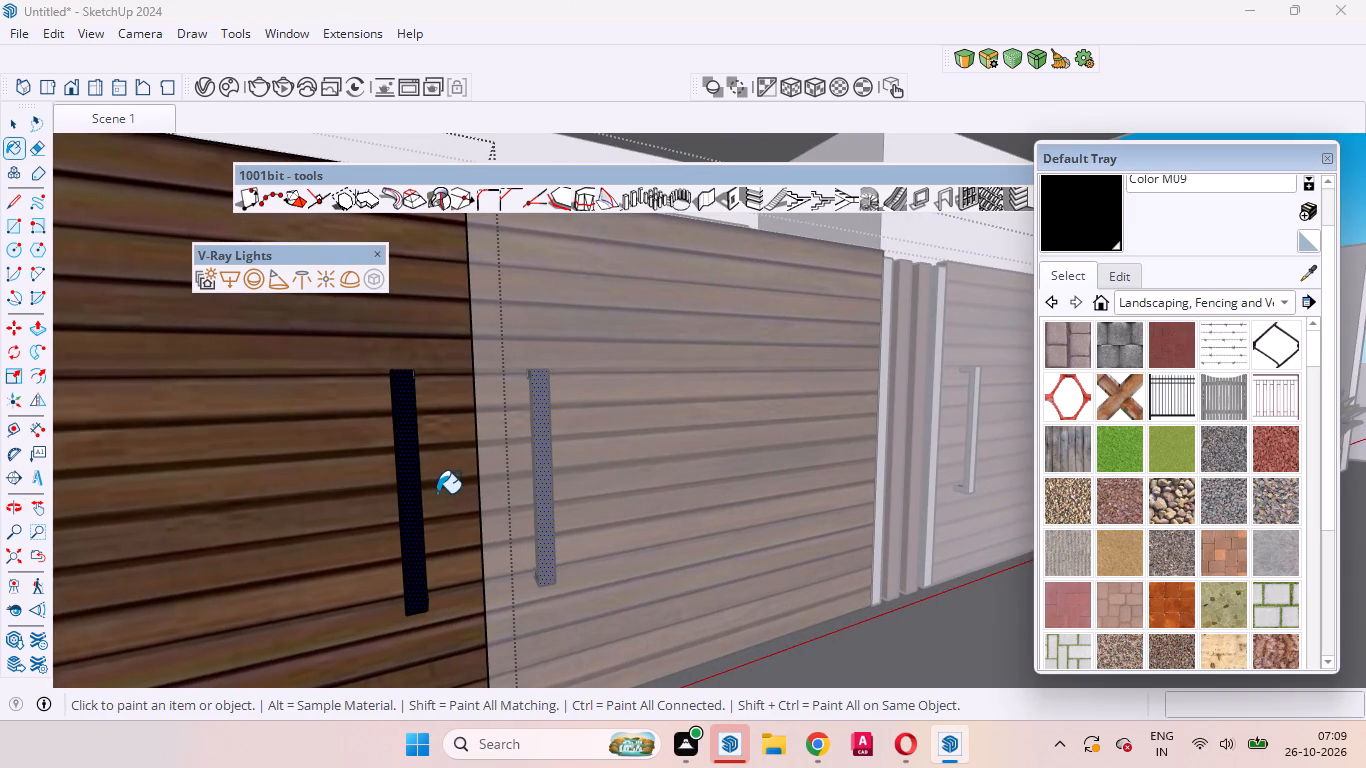
{"action": "key", "text": "space"}
{"action": "scroll", "coordinate": [430, 494], "scroll_direction": "down", "scroll_amount": 10}
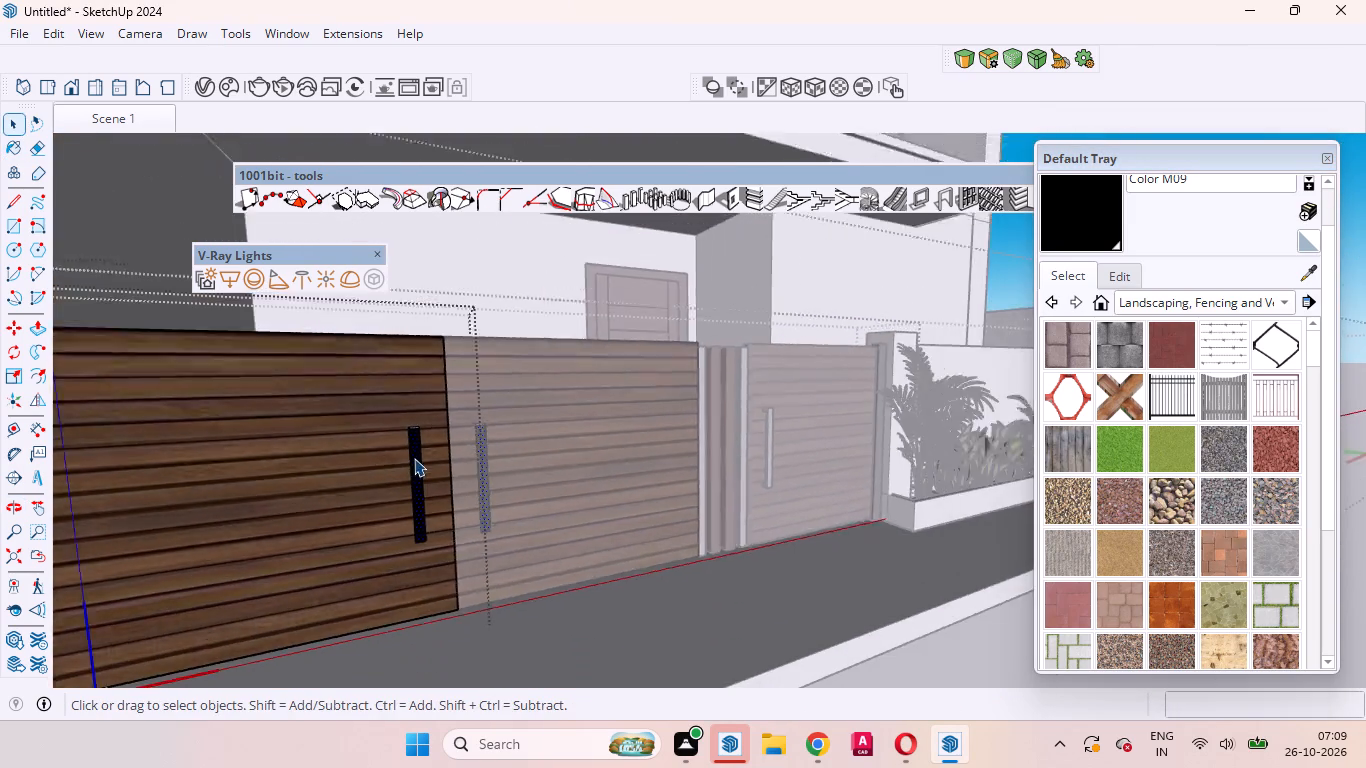
{"action": "scroll", "coordinate": [414, 458], "scroll_direction": "down", "scroll_amount": 12}
{"action": "double_click", "coordinate": [628, 615]}
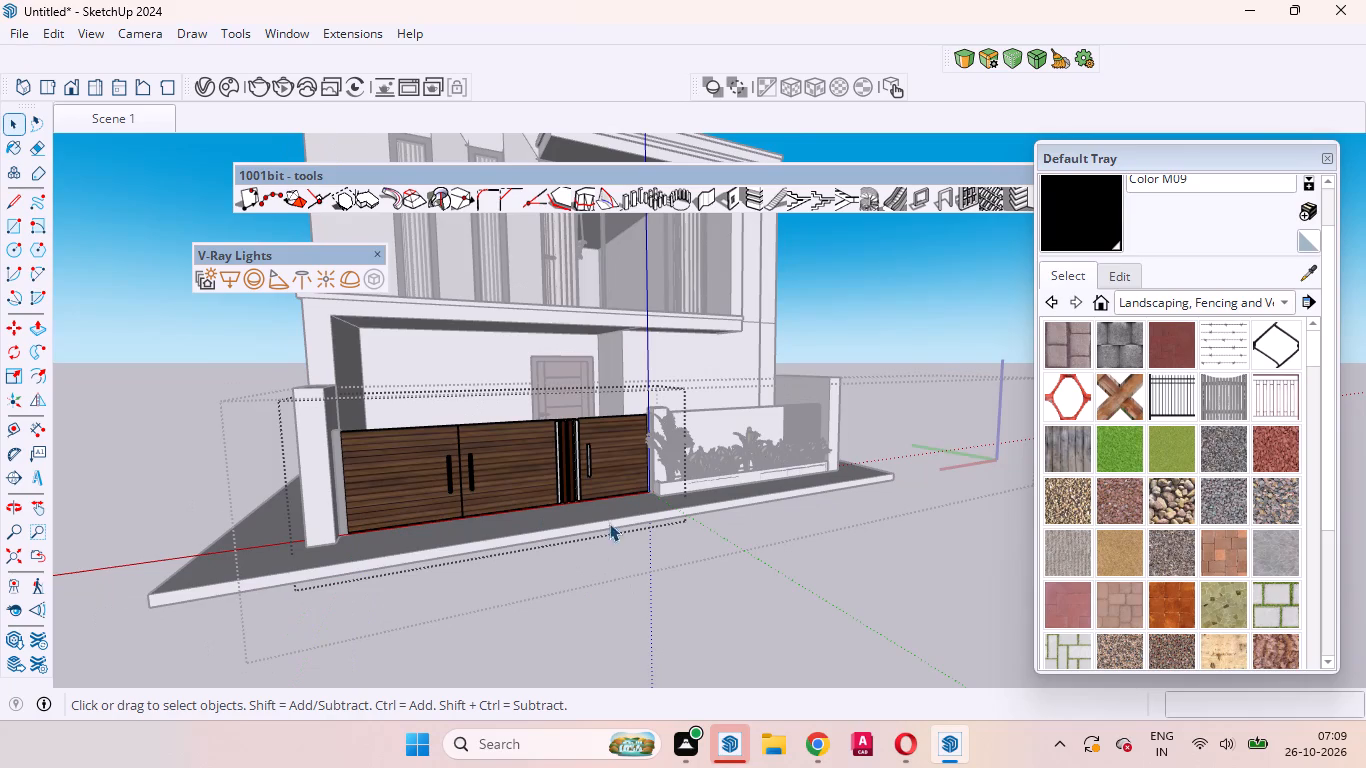
Open the small gate leaf and paint its handle's front and the side facing the double gate with Color M09.
{"action": "scroll", "coordinate": [629, 452], "scroll_direction": "up", "scroll_amount": 20}
{"action": "scroll", "coordinate": [629, 452], "scroll_direction": "up", "scroll_amount": 2}
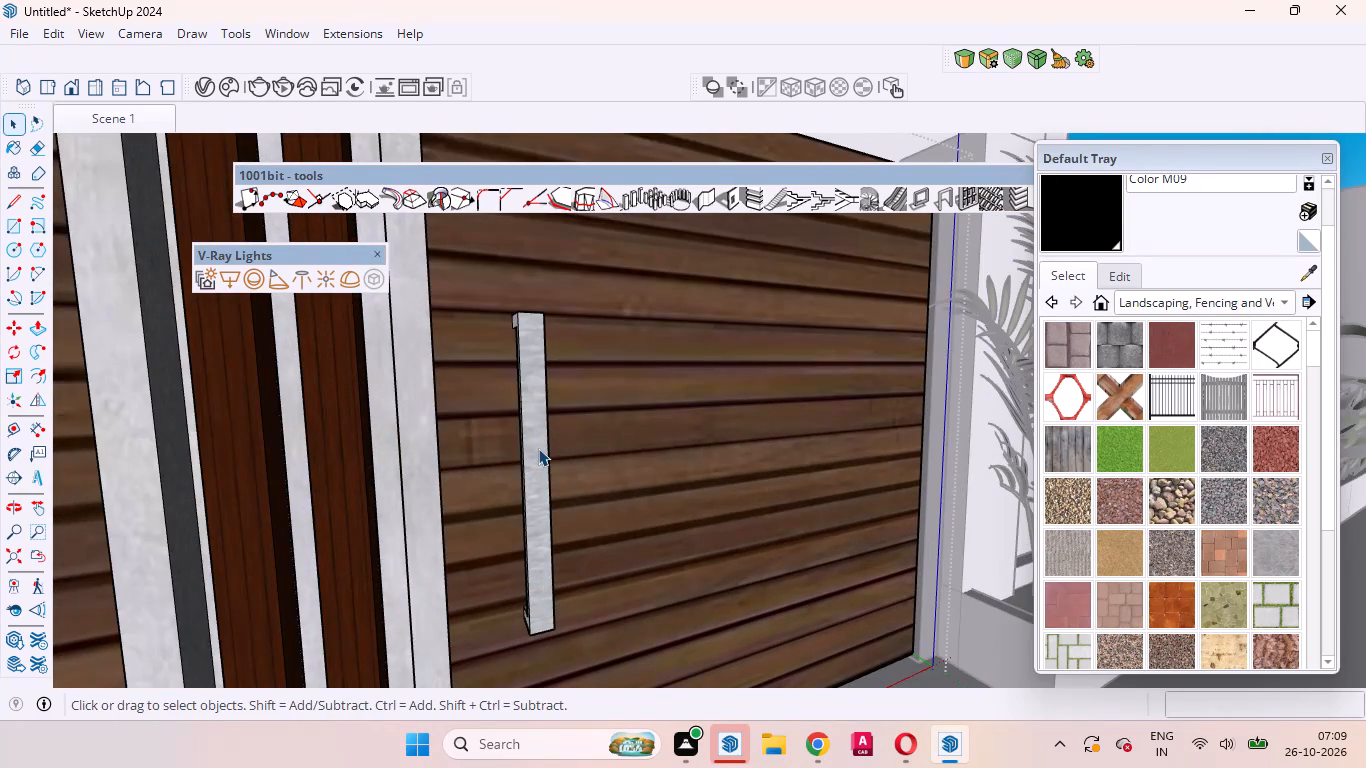
{"action": "left_click", "coordinate": [538, 448]}
{"action": "triple_click", "coordinate": [538, 448]}
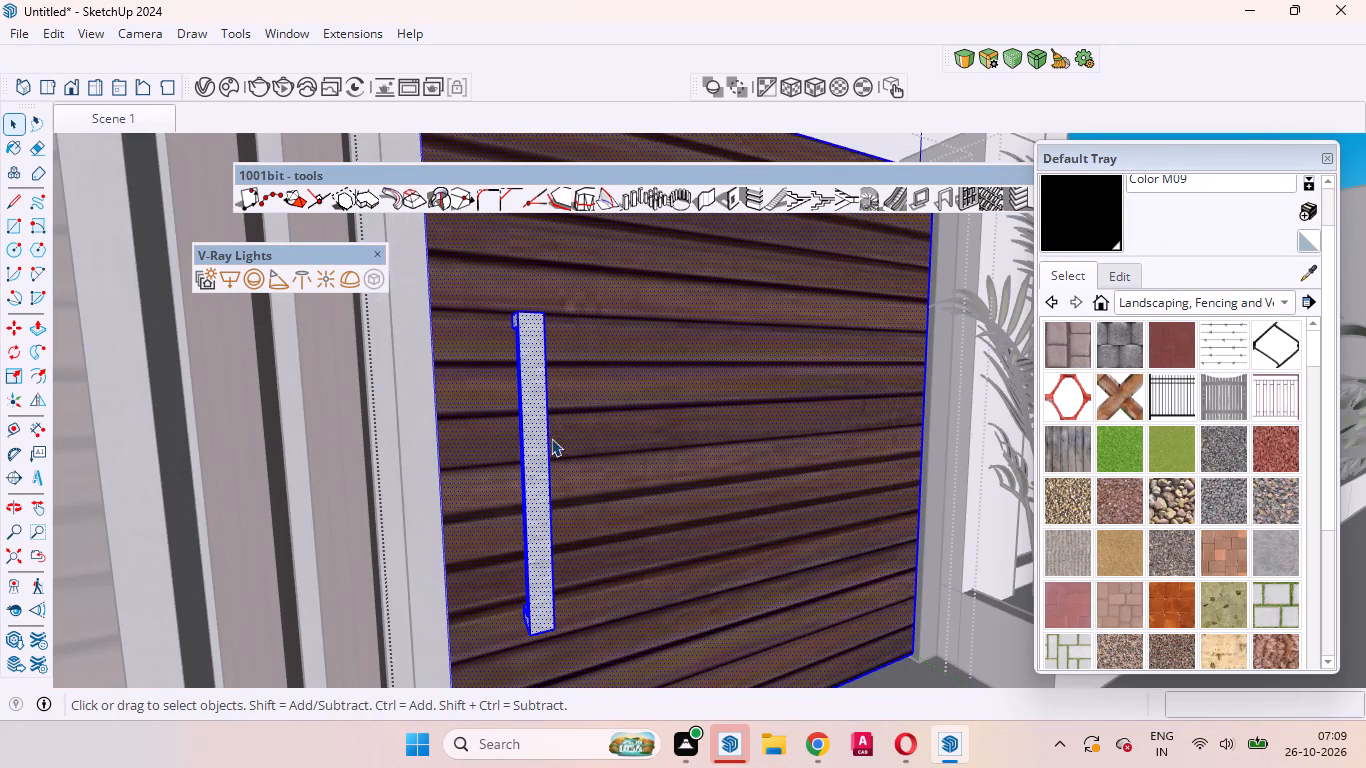
{"action": "left_click", "coordinate": [535, 494]}
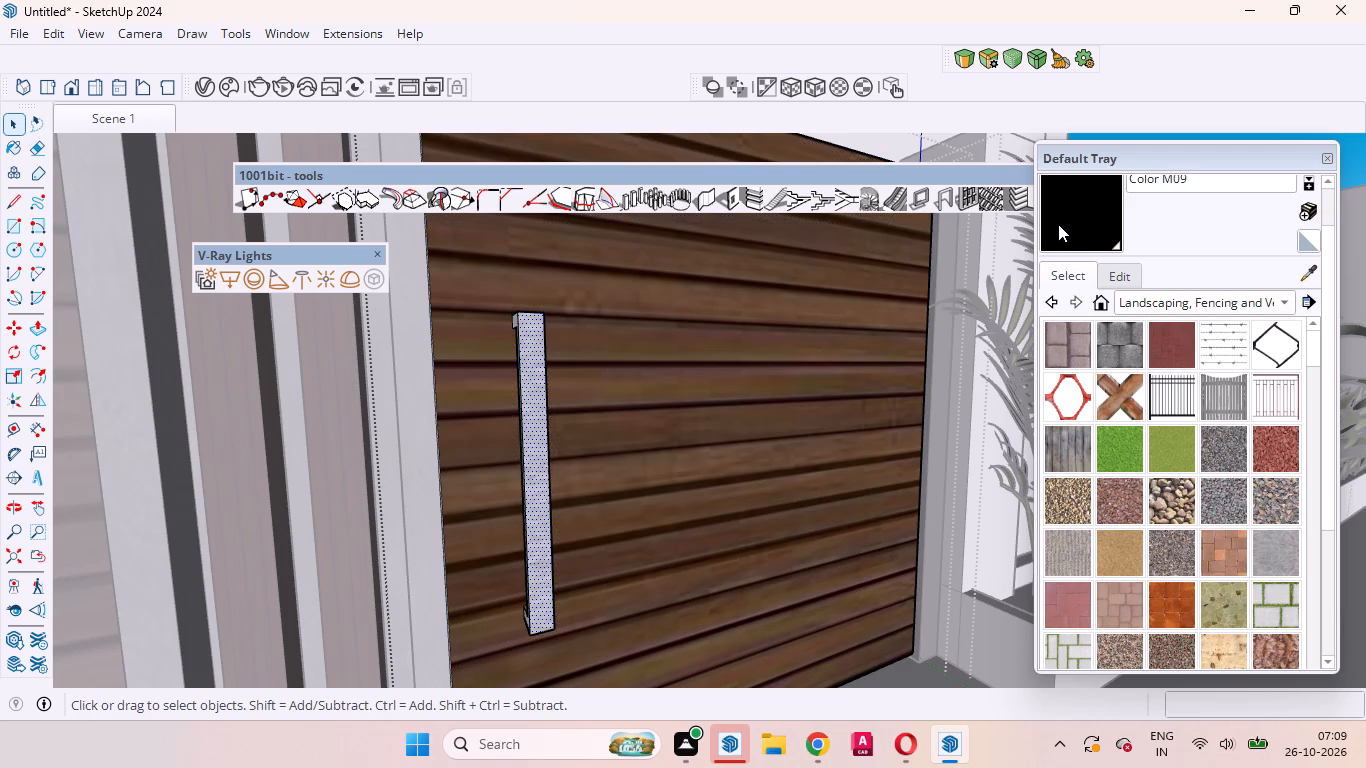
{"action": "left_click", "coordinate": [1058, 223]}
{"action": "scroll", "coordinate": [541, 454], "scroll_direction": "up", "scroll_amount": 10}
{"action": "left_click", "coordinate": [539, 454]}
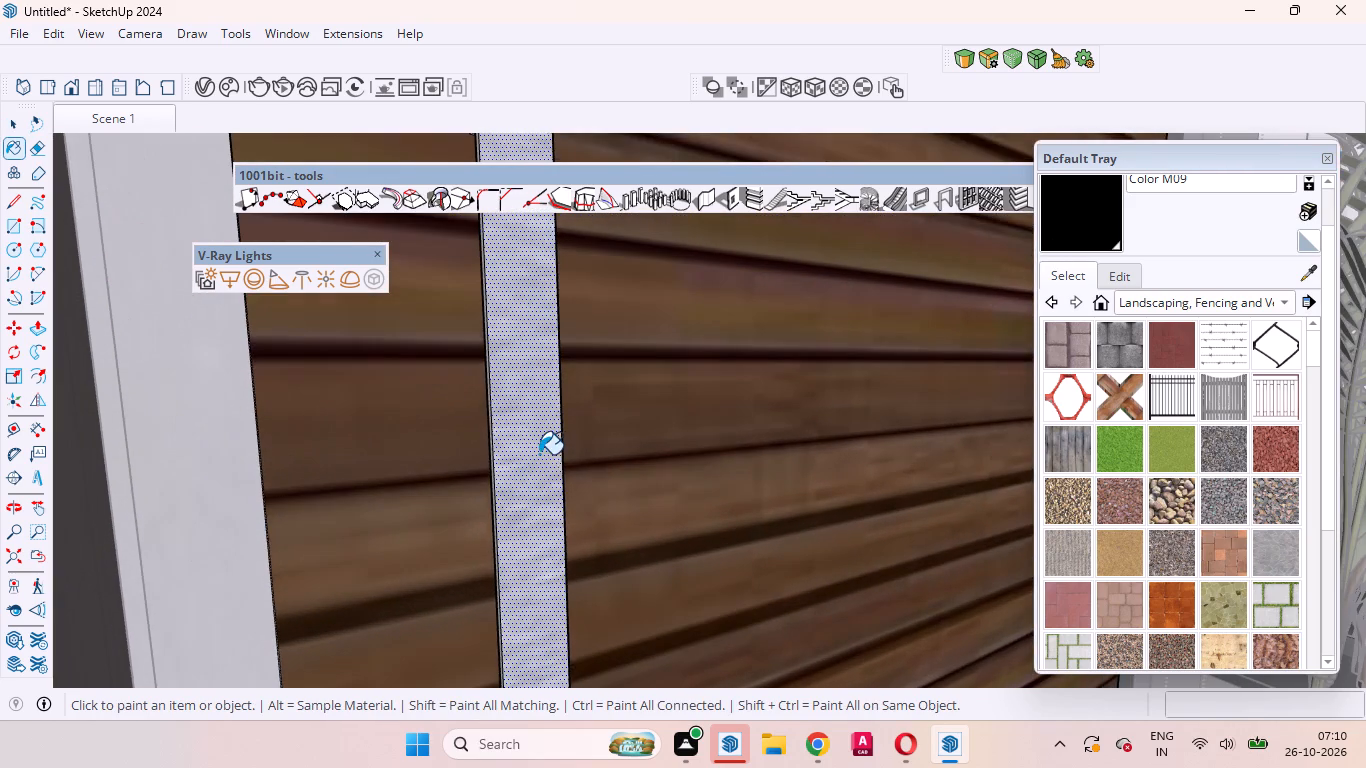
{"action": "scroll", "coordinate": [485, 461], "scroll_direction": "up", "scroll_amount": 1}
{"action": "middle_click_drag", "start_coordinate": [485, 461], "coordinate": [685, 459]}
{"action": "scroll", "coordinate": [685, 459], "scroll_direction": "up", "scroll_amount": 1}
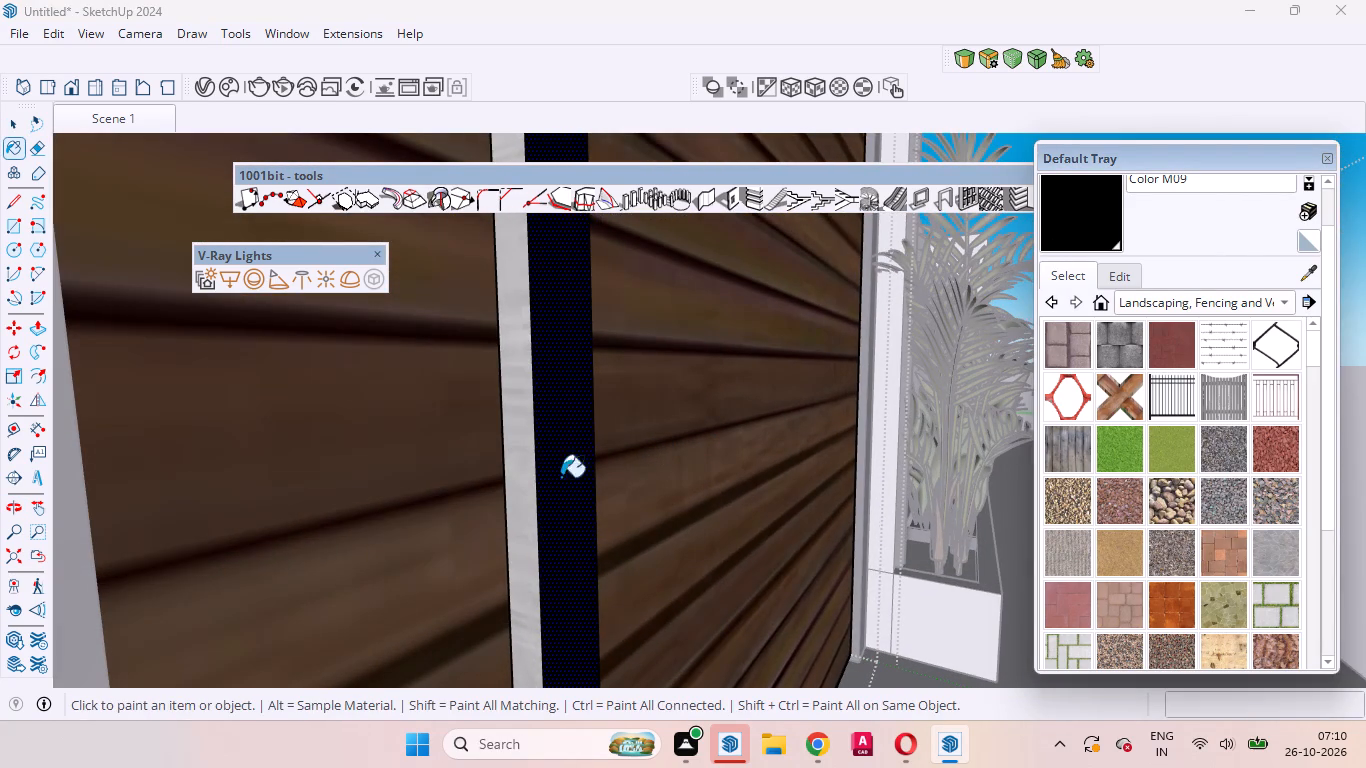
{"action": "left_click", "coordinate": [513, 478]}
Paint the planter-facing side of the small gate's handle with Color M09 and leave the leaf's editing.
{"action": "middle_click_drag", "start_coordinate": [545, 480], "coordinate": [450, 501]}
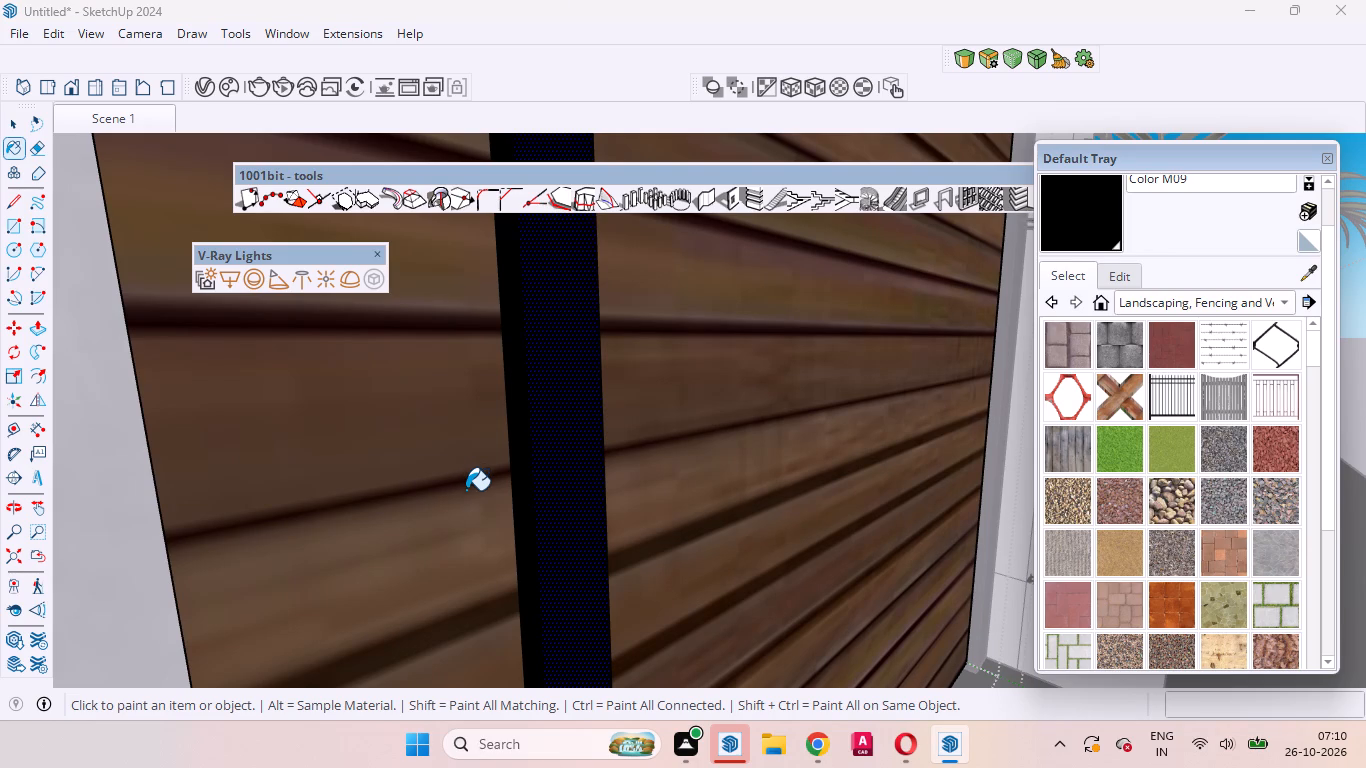
{"action": "scroll", "coordinate": [595, 492], "scroll_direction": "up", "scroll_amount": 1}
{"action": "middle_click_drag", "start_coordinate": [595, 492], "coordinate": [252, 473]}
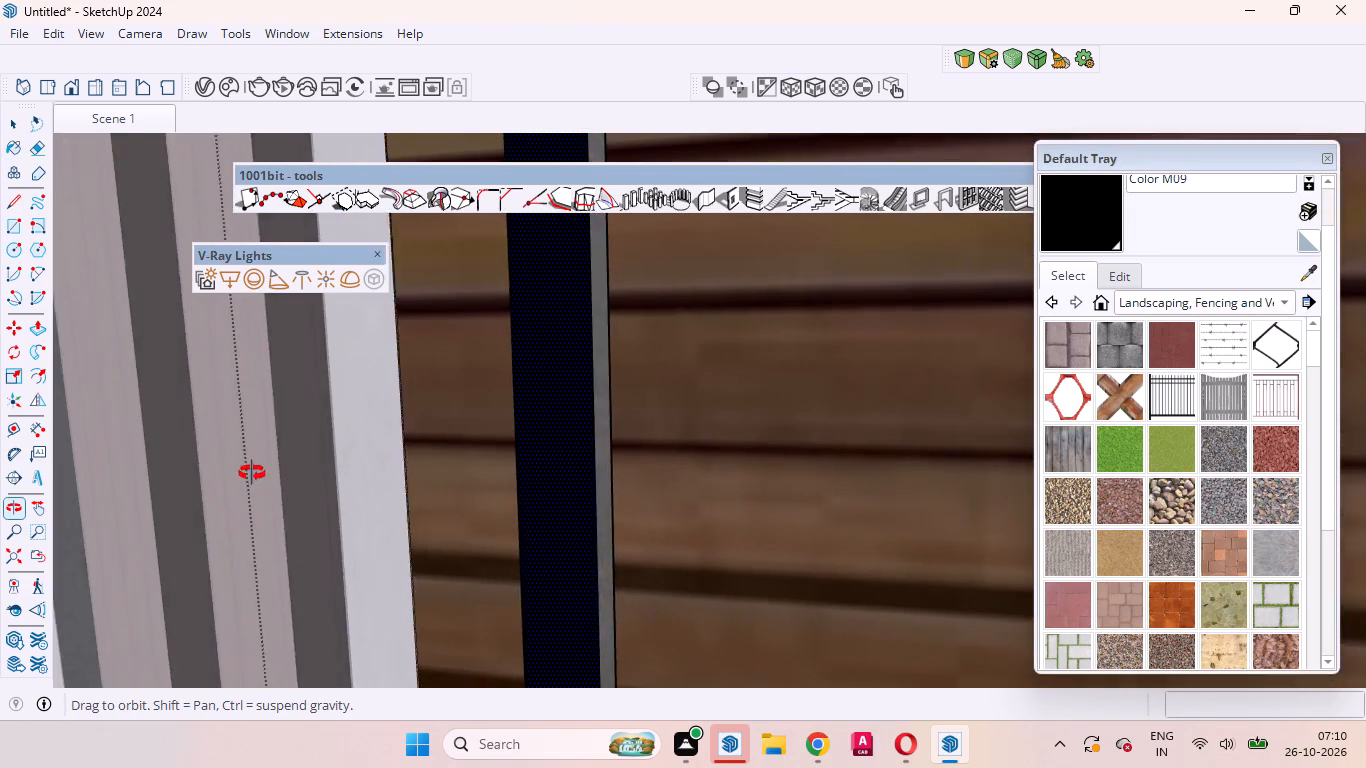
{"action": "middle_click_drag", "start_coordinate": [252, 473], "coordinate": [229, 475]}
{"action": "scroll", "coordinate": [591, 478], "scroll_direction": "up", "scroll_amount": 8}
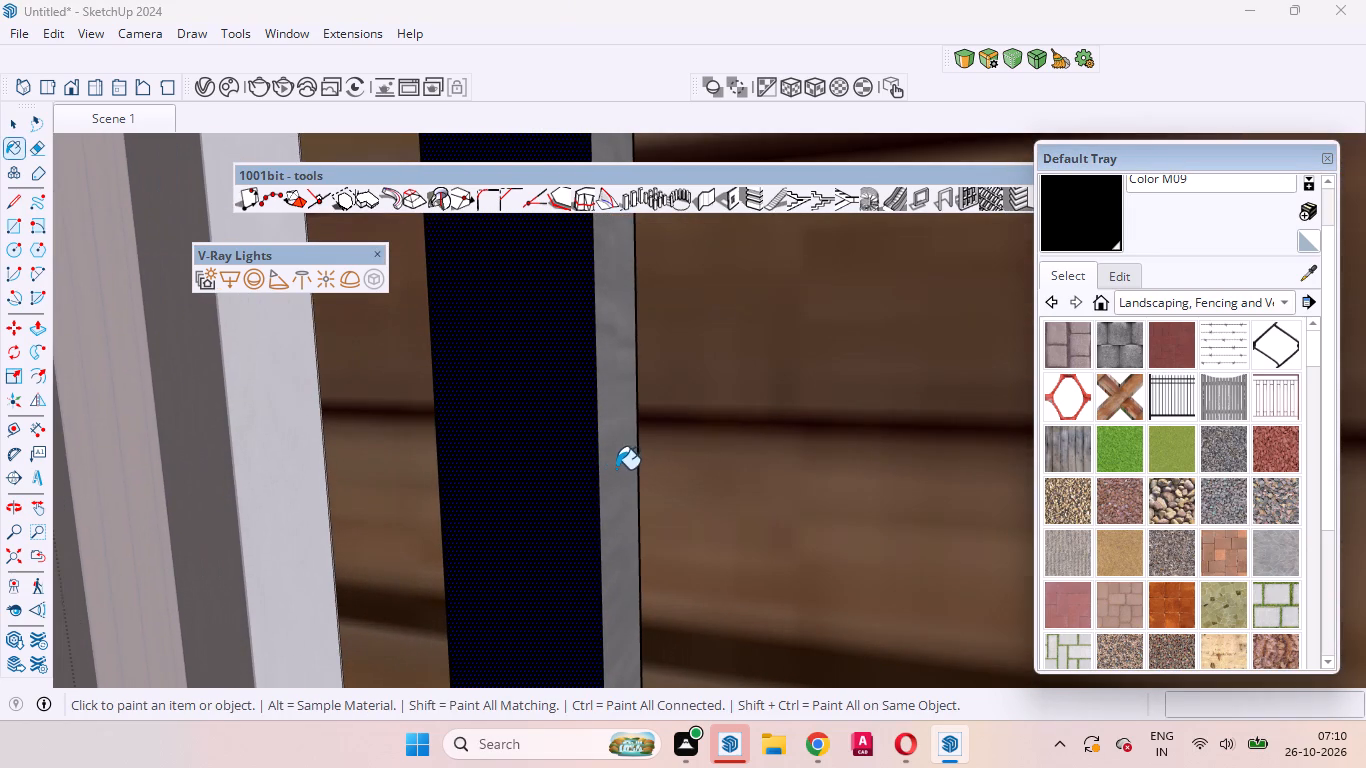
{"action": "left_click", "coordinate": [632, 466]}
{"action": "scroll", "coordinate": [707, 457], "scroll_direction": "down", "scroll_amount": 20}
{"action": "scroll", "coordinate": [707, 457], "scroll_direction": "down", "scroll_amount": 1}
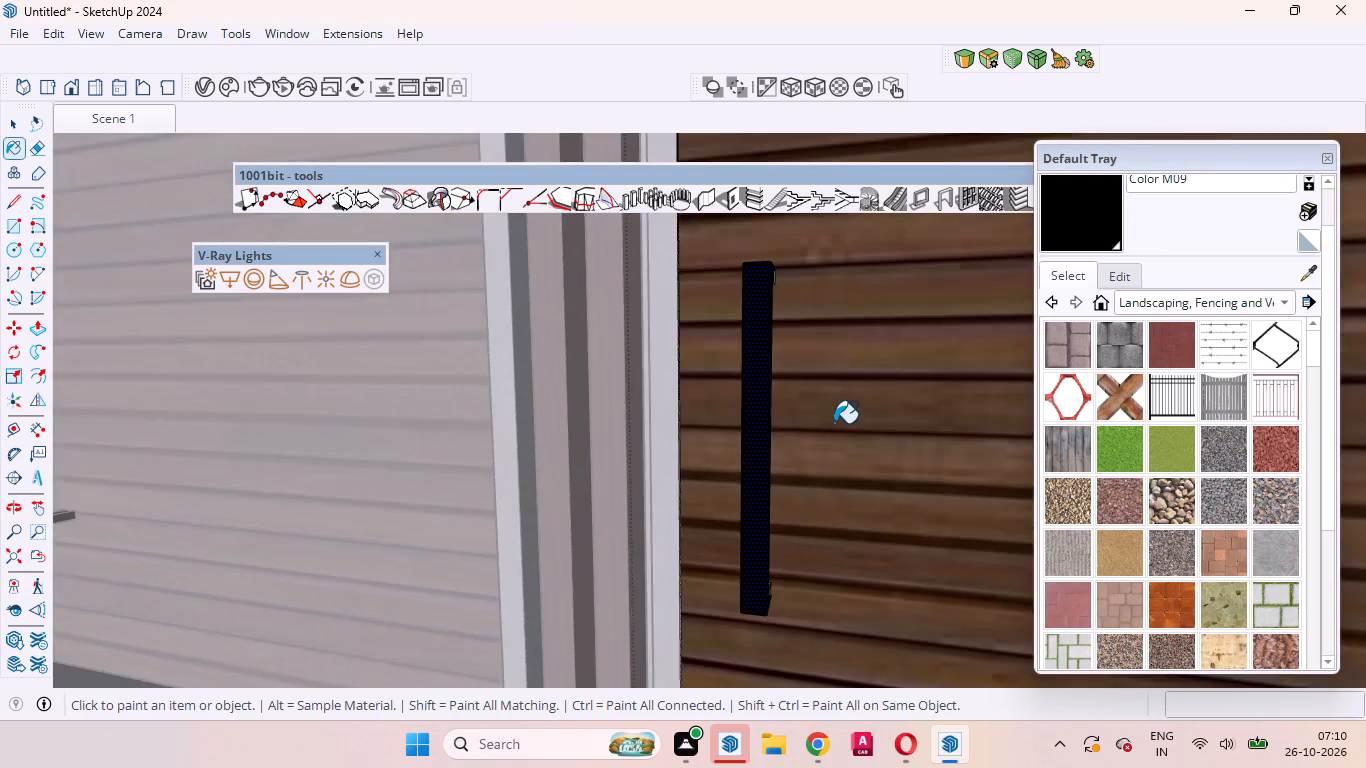
{"action": "scroll", "coordinate": [834, 423], "scroll_direction": "down", "scroll_amount": 15}
{"action": "key", "text": "space"}
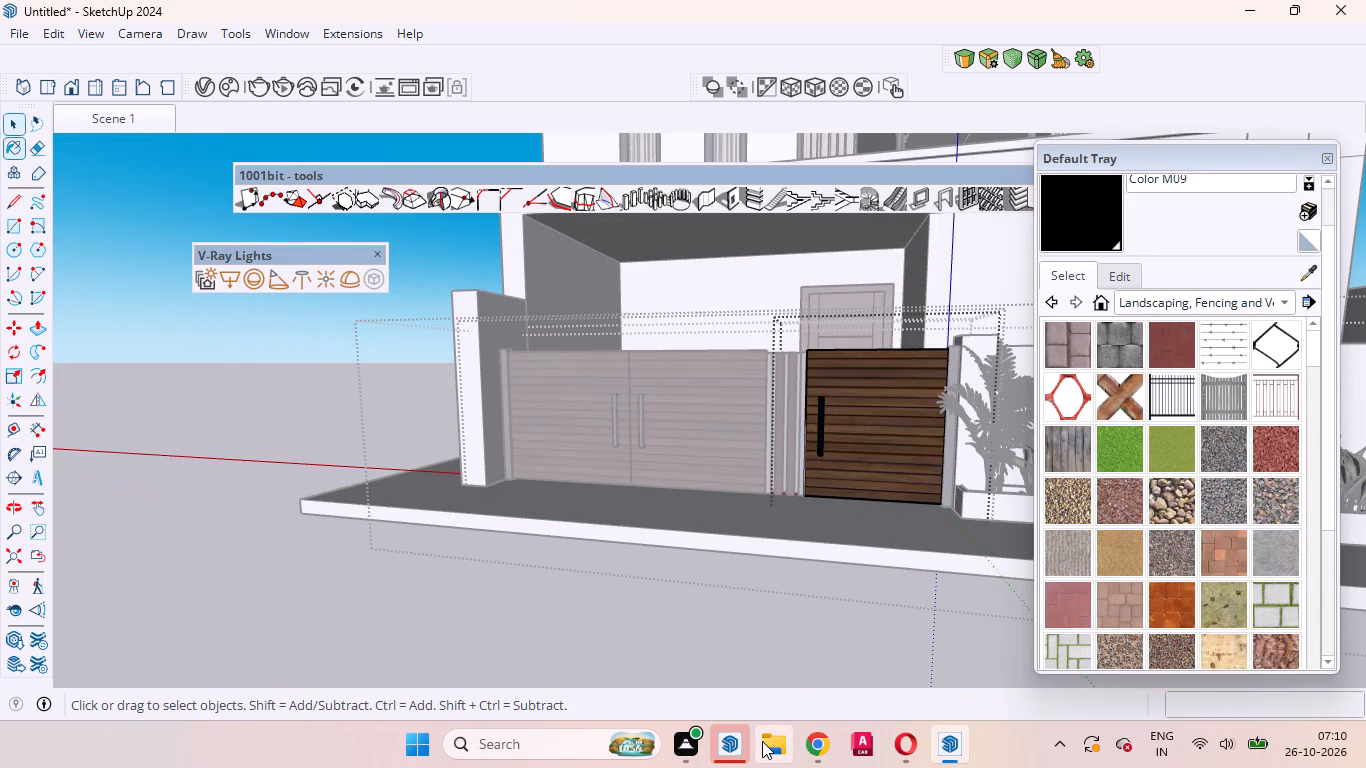
{"action": "key", "text": "space"}
{"action": "left_click", "coordinate": [697, 605]}
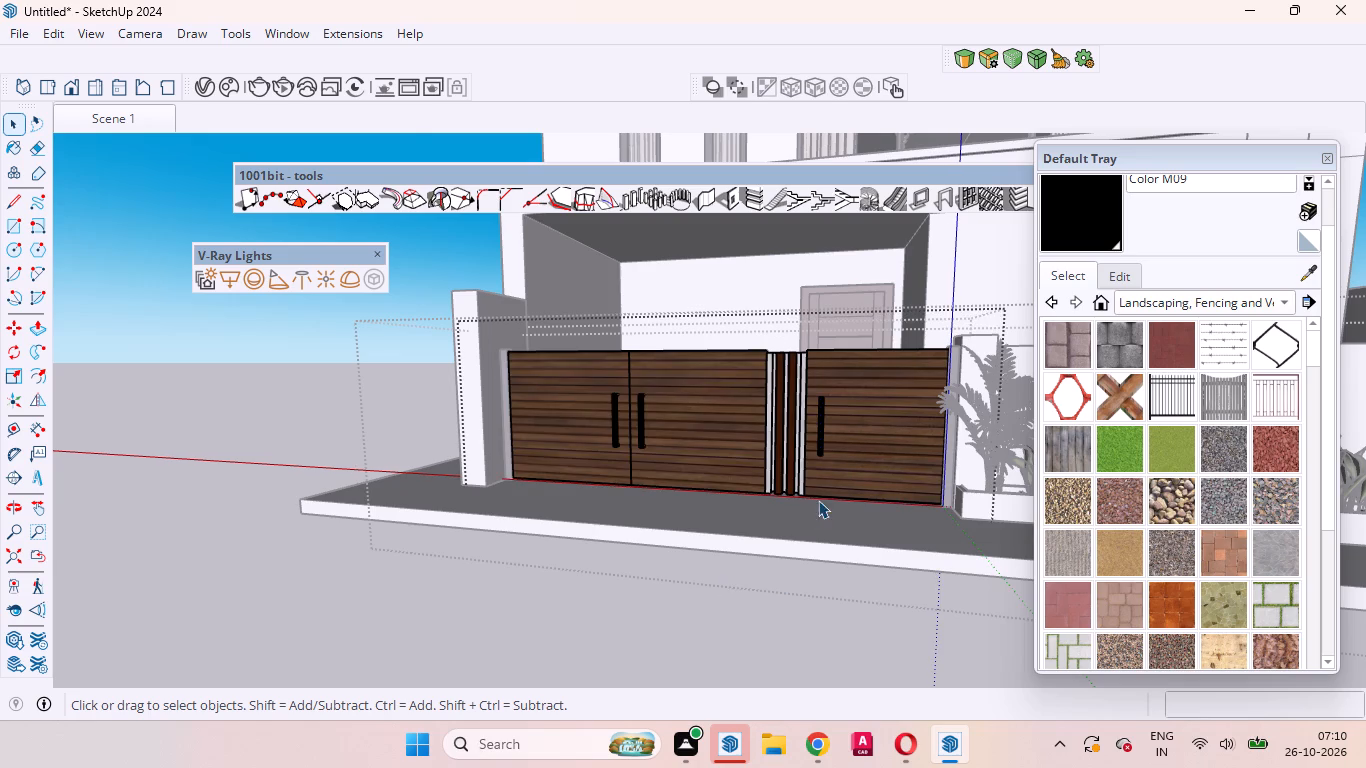
Open the light vertical posts between the double and small gates, paint them with Color M09, and leave the gate's editing.
{"action": "scroll", "coordinate": [796, 421], "scroll_direction": "up", "scroll_amount": 15}
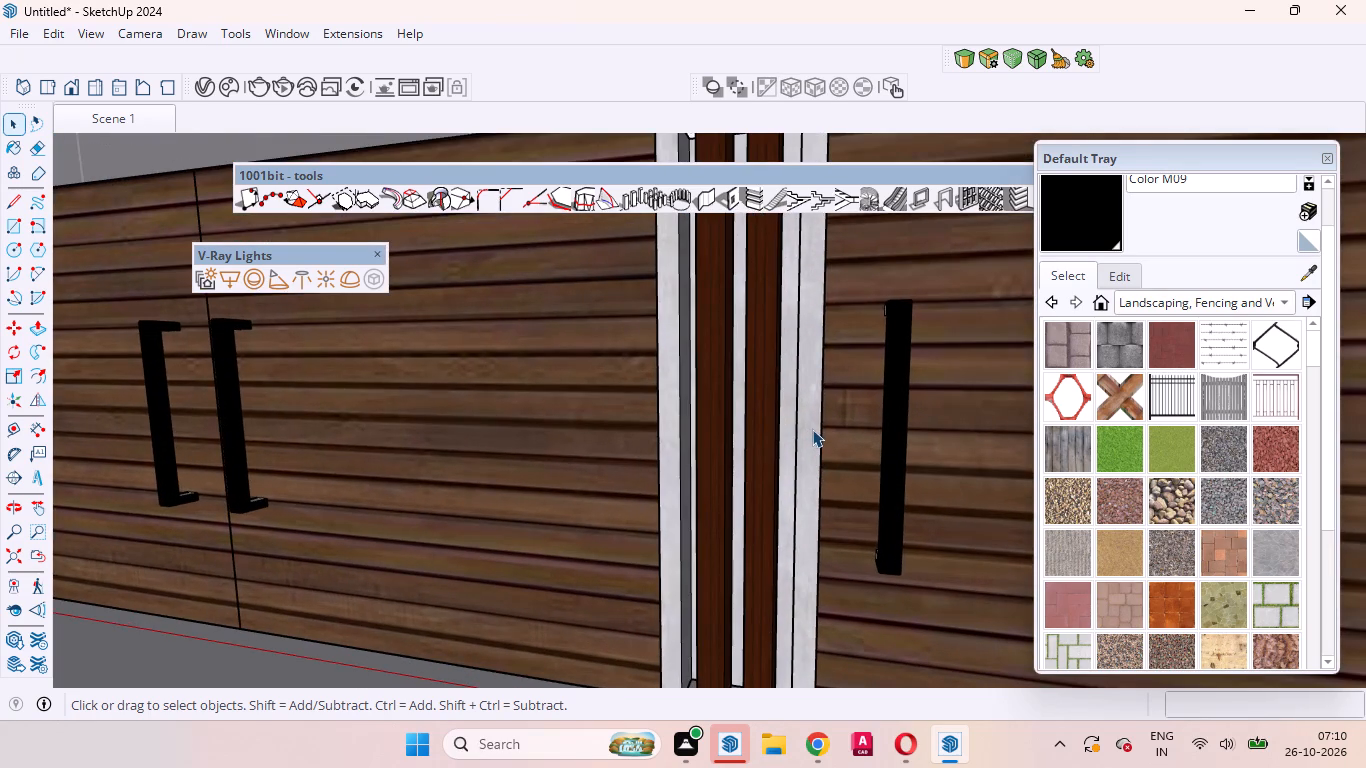
{"action": "left_click", "coordinate": [813, 429]}
{"action": "double_click", "coordinate": [814, 429]}
{"action": "triple_click", "coordinate": [806, 424]}
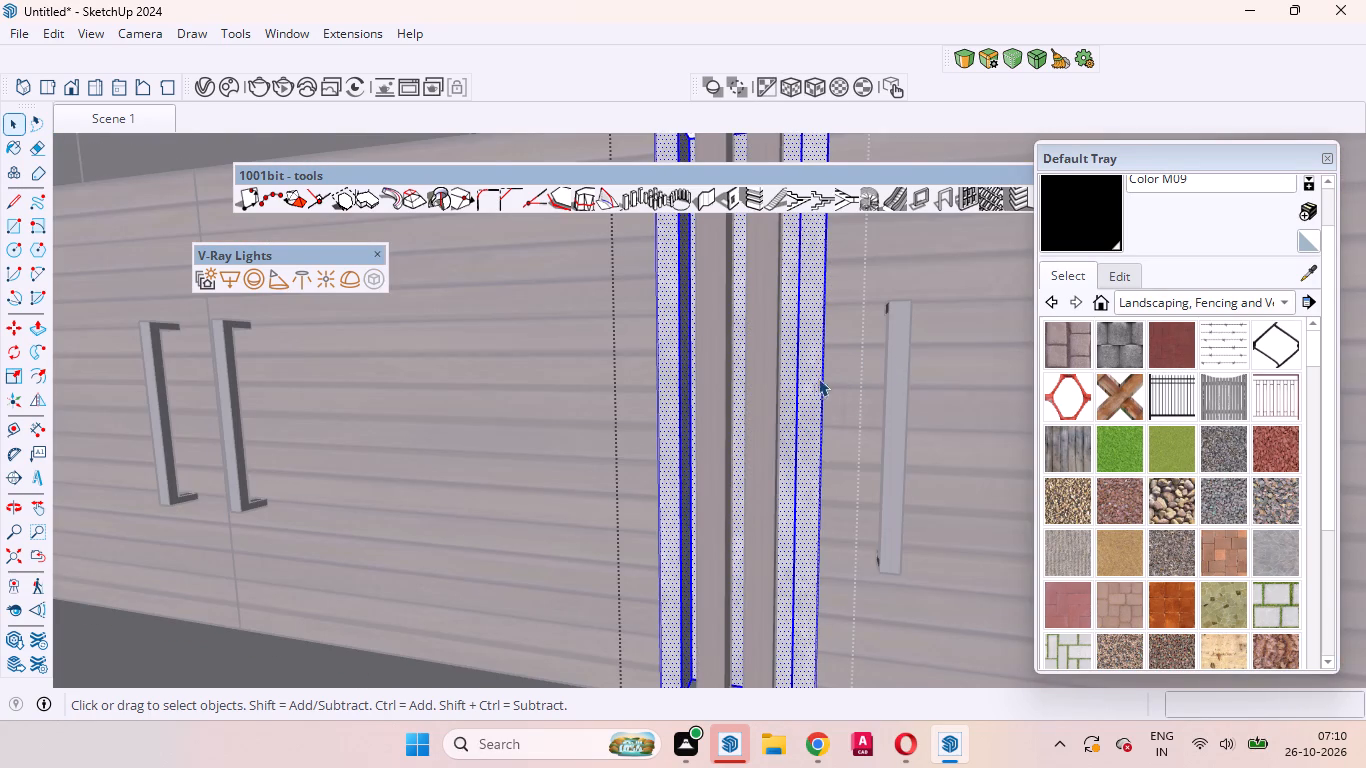
{"action": "left_click", "coordinate": [1073, 240]}
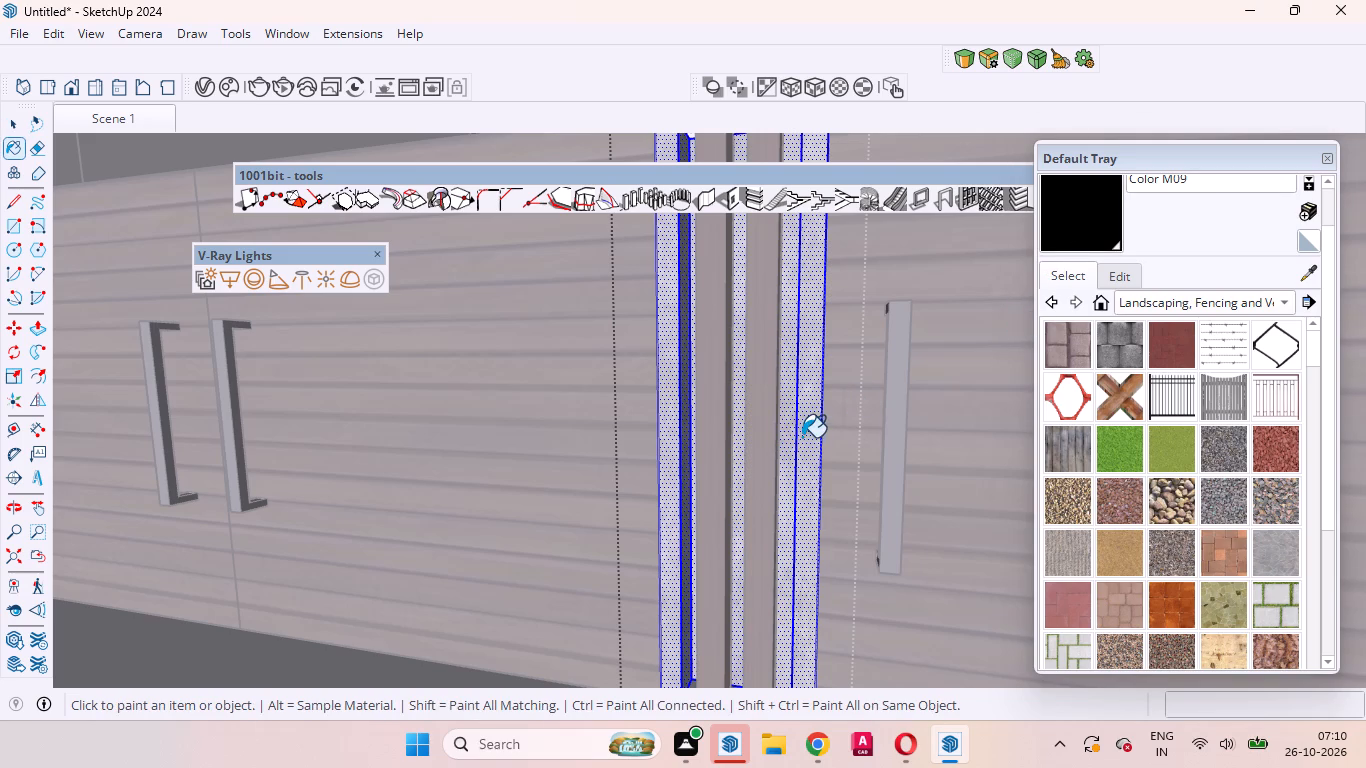
{"action": "left_click", "coordinate": [802, 437]}
{"action": "scroll", "coordinate": [731, 480], "scroll_direction": "down", "scroll_amount": 19}
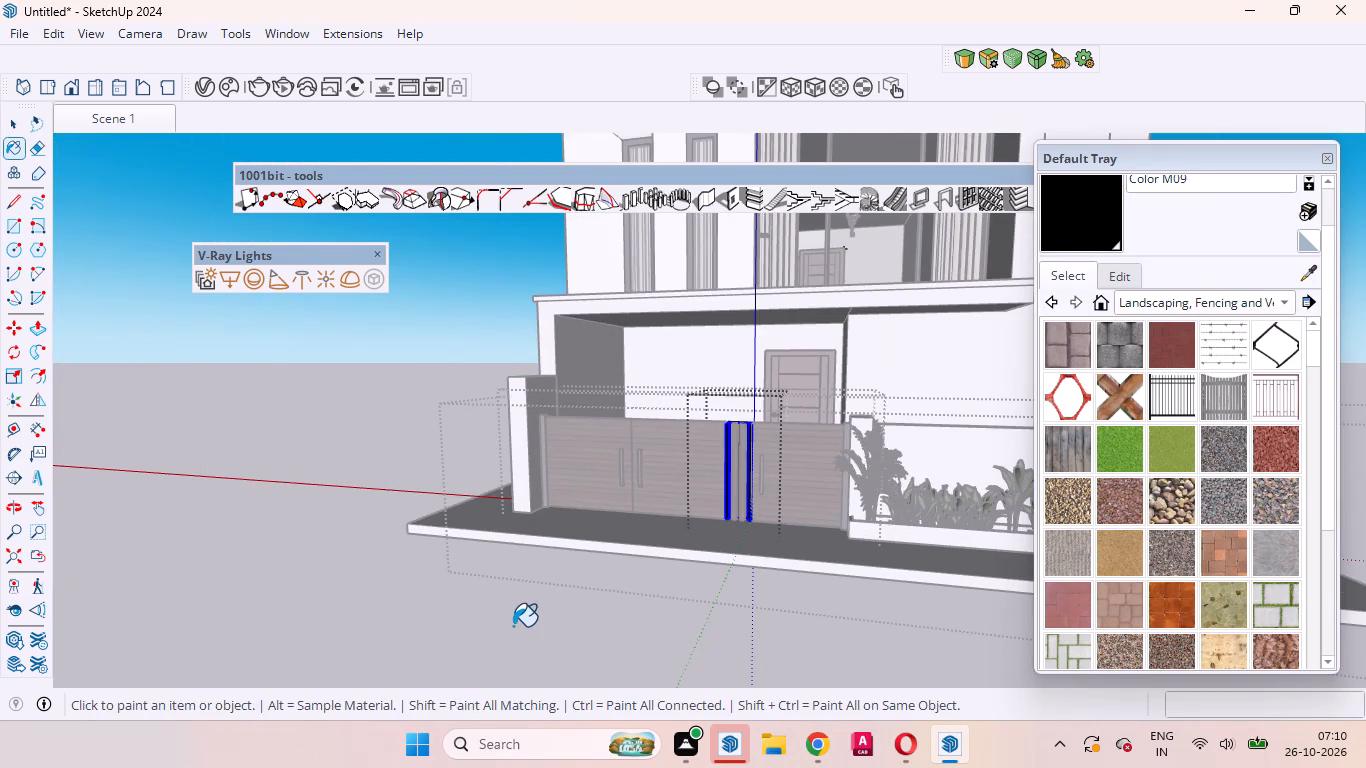
{"action": "key", "text": "space"}
{"action": "double_click", "coordinate": [533, 601]}
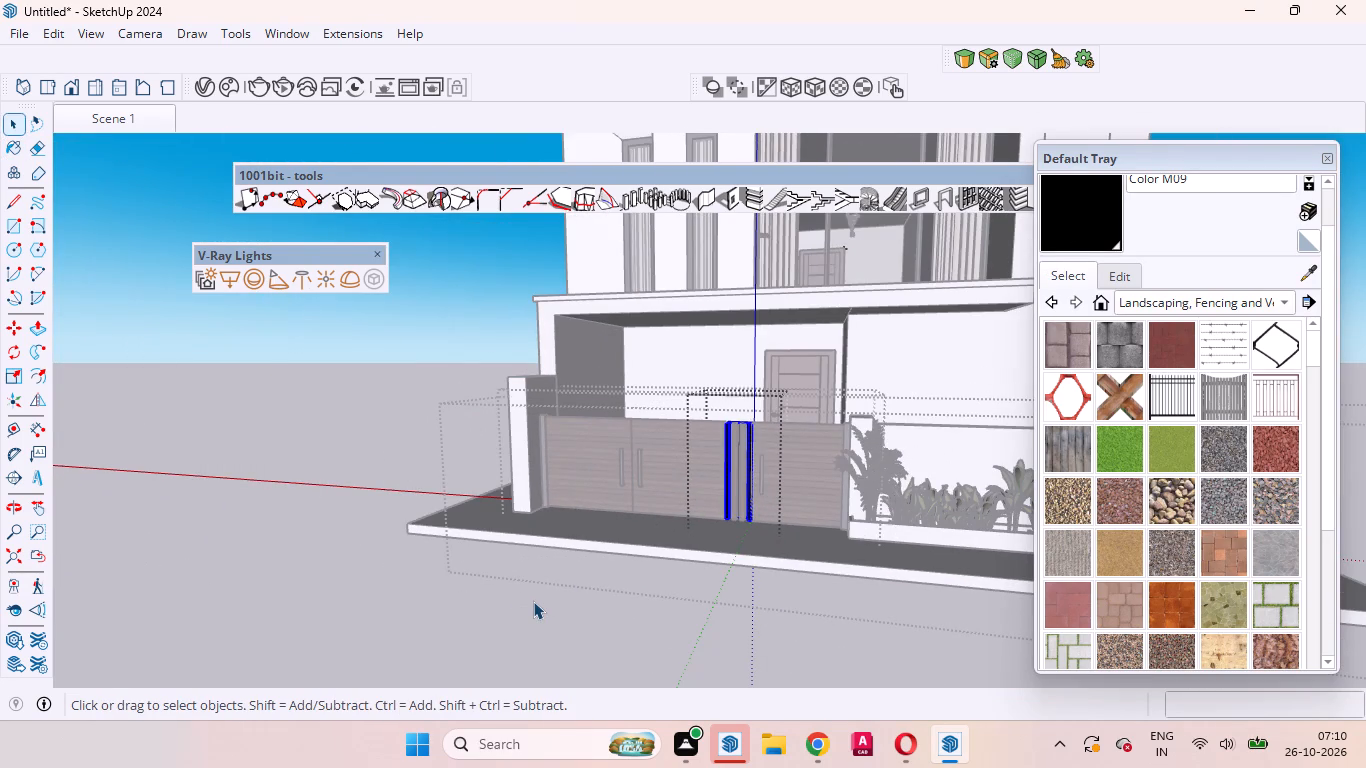
{"action": "scroll", "coordinate": [771, 489], "scroll_direction": "up", "scroll_amount": 11}
{"action": "middle_click_drag", "start_coordinate": [749, 506], "coordinate": [795, 518]}
{"action": "scroll", "coordinate": [795, 518], "scroll_direction": "up", "scroll_amount": 1}
{"action": "scroll", "coordinate": [769, 517], "scroll_direction": "down", "scroll_amount": 17}
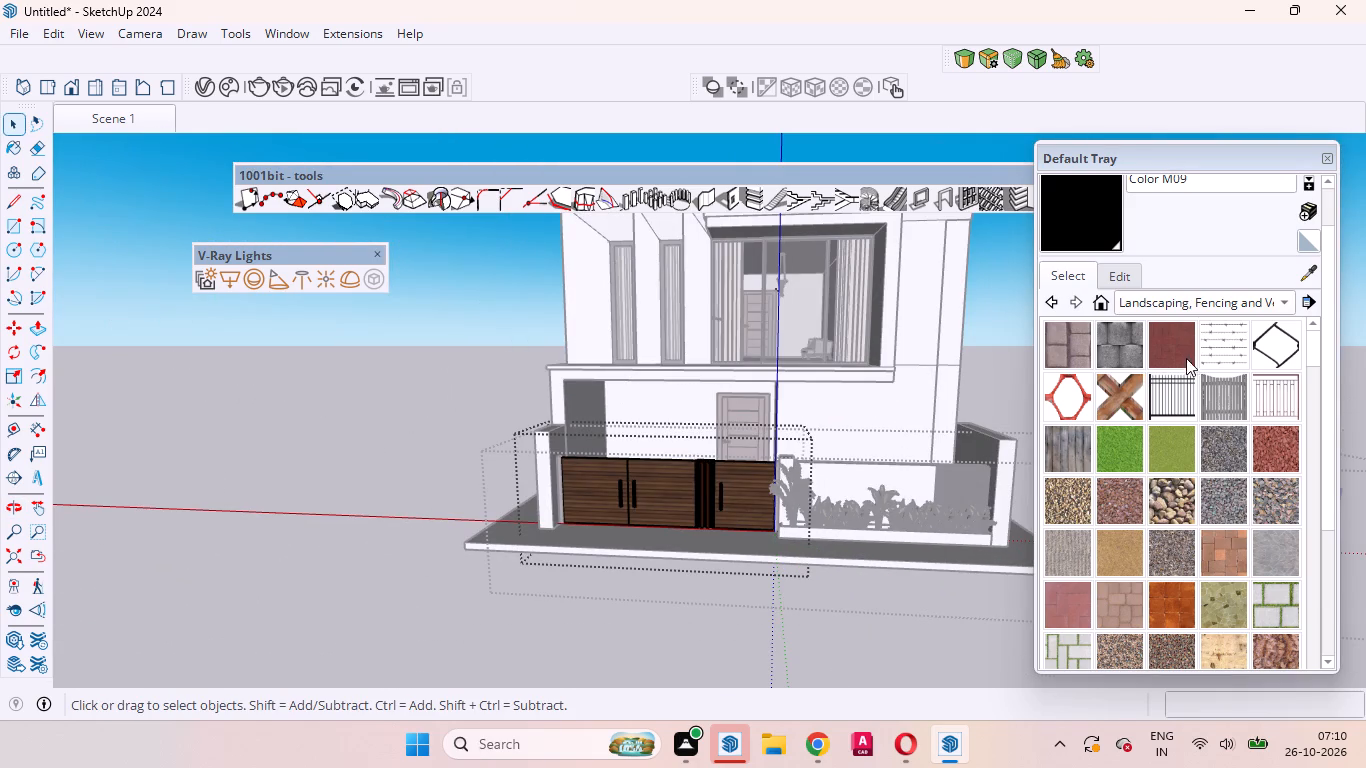
{"action": "double_click", "coordinate": [912, 577]}
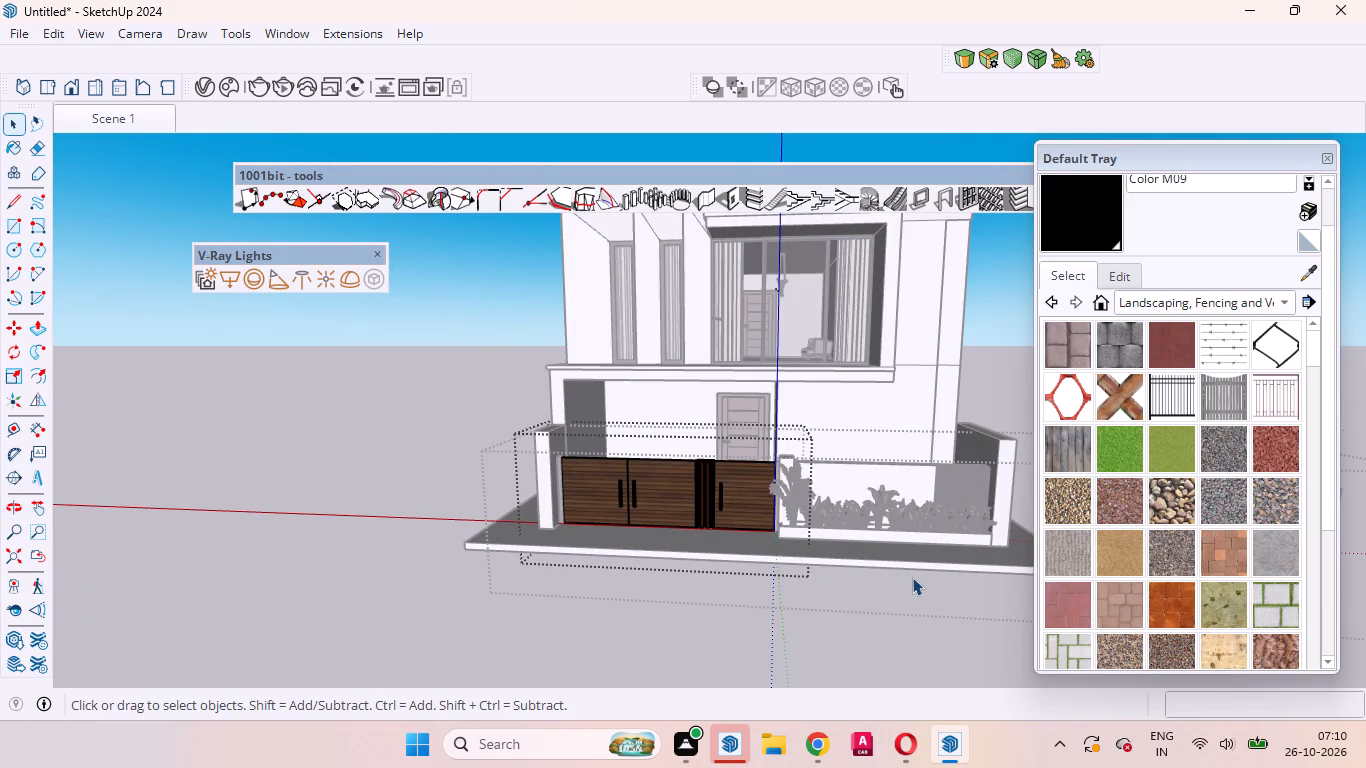
{"action": "left_click", "coordinate": [912, 577]}
{"action": "triple_click", "coordinate": [880, 597]}
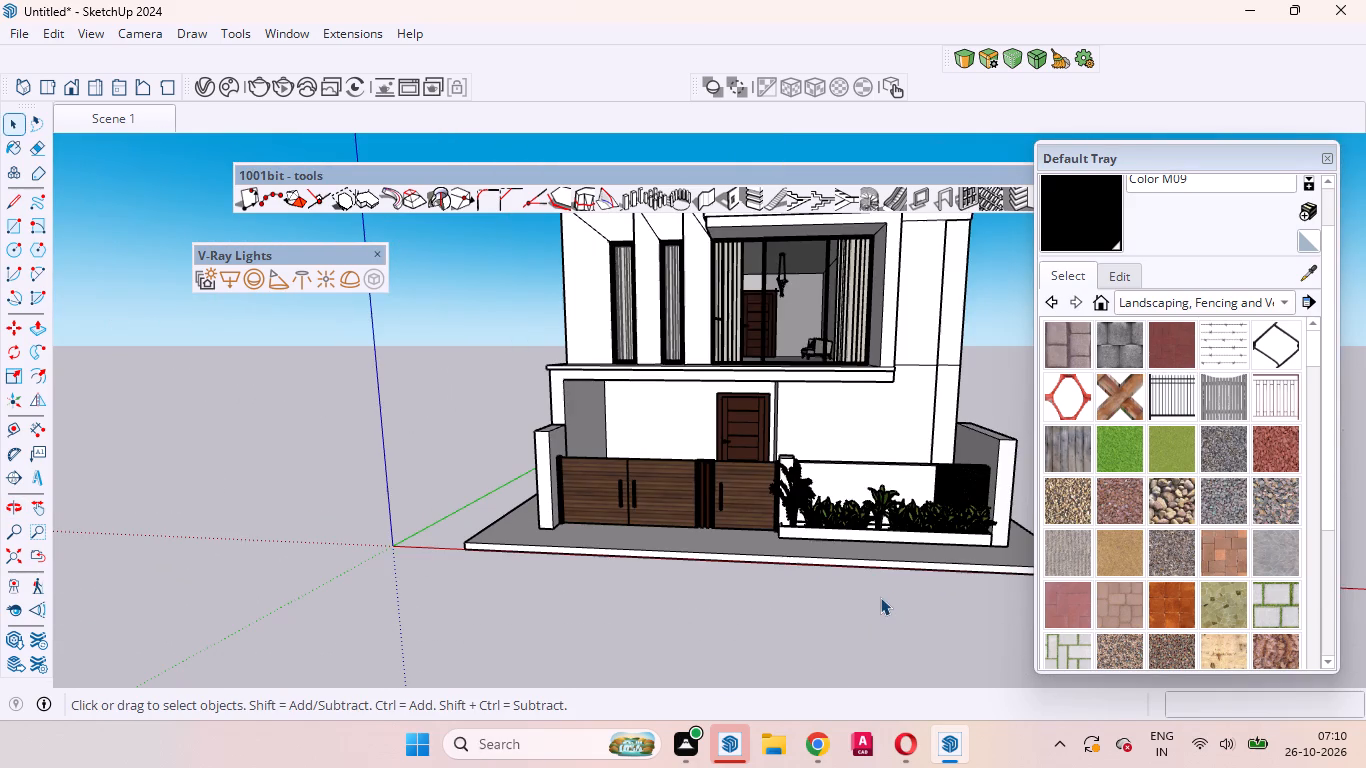
Sample the Wood Veneer 01 material from the vertical slat screen behind the planter.
{"action": "left_click", "coordinate": [1305, 277]}
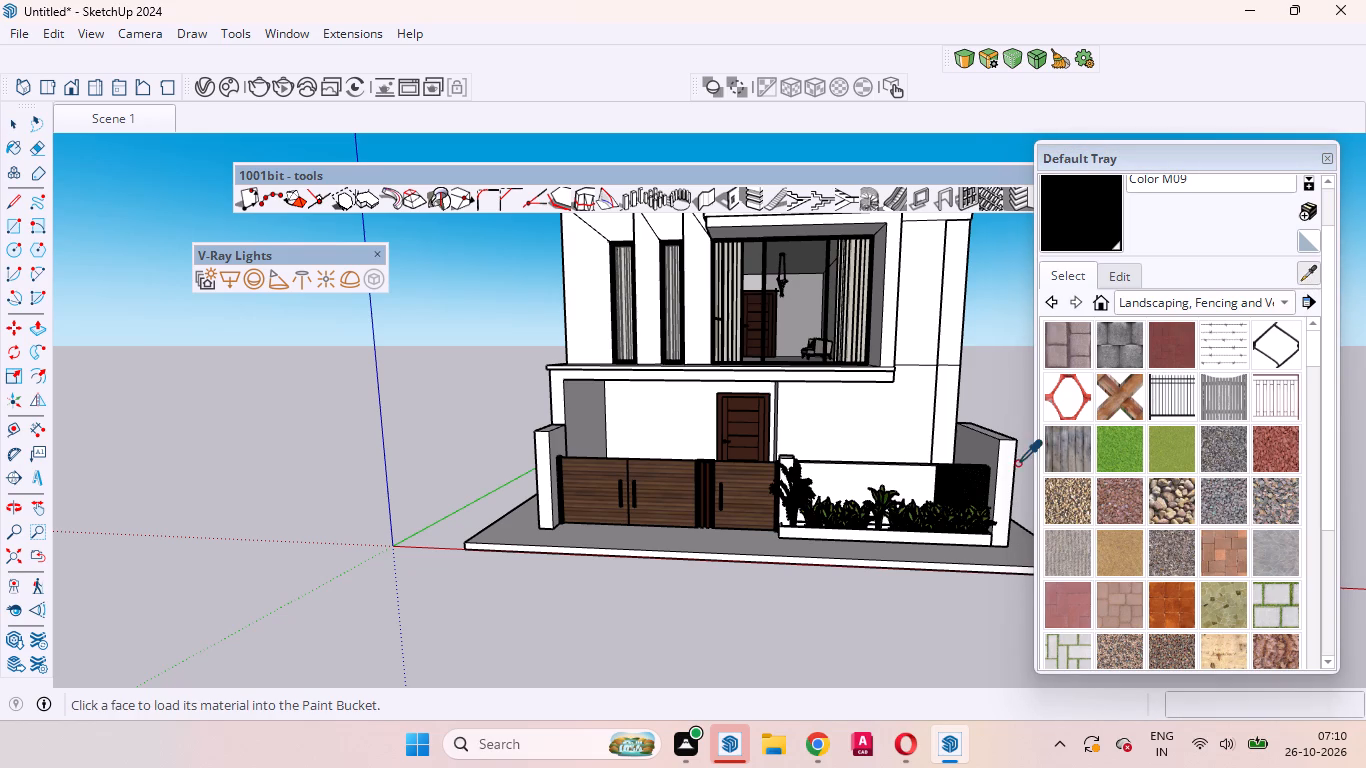
{"action": "scroll", "coordinate": [951, 495], "scroll_direction": "up", "scroll_amount": 20}
{"action": "scroll", "coordinate": [951, 495], "scroll_direction": "up", "scroll_amount": 9}
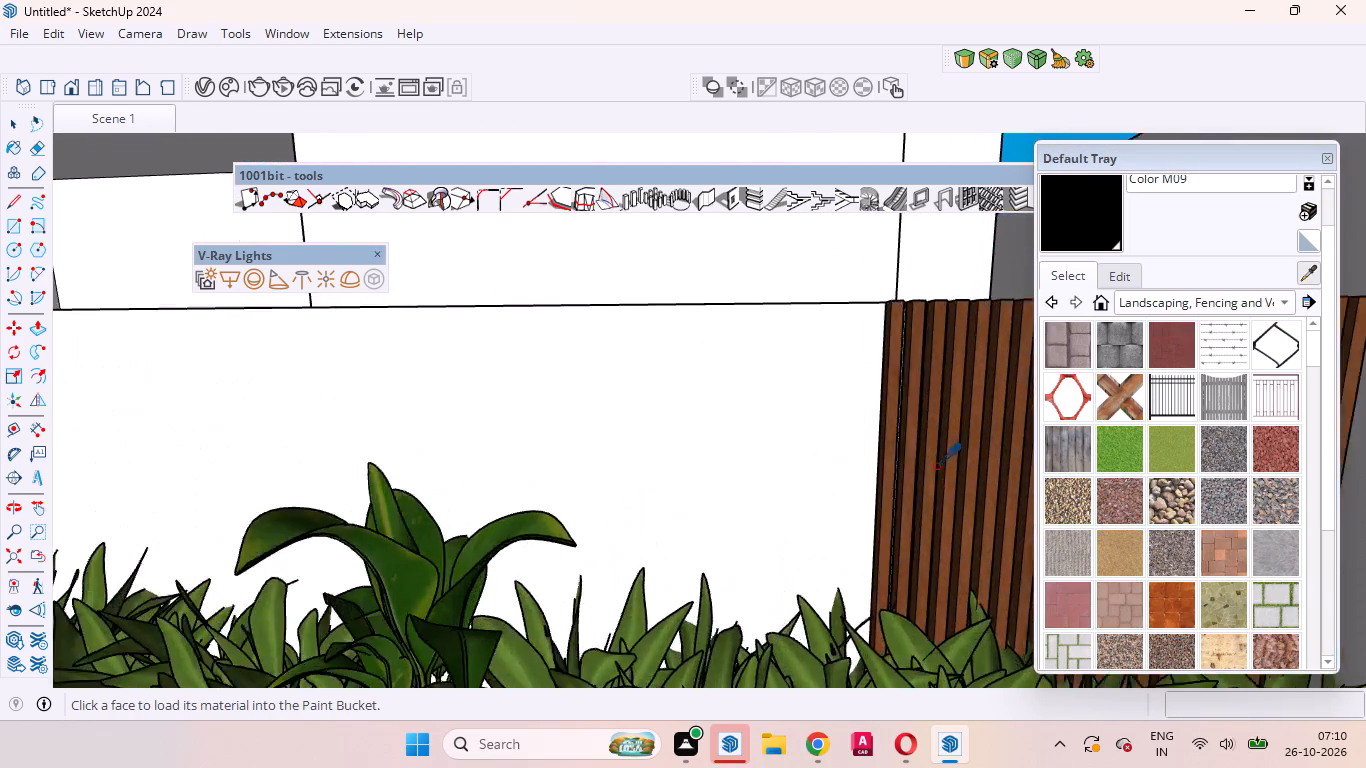
{"action": "scroll", "coordinate": [936, 466], "scroll_direction": "up", "scroll_amount": 12}
{"action": "left_click", "coordinate": [949, 387]}
{"action": "scroll", "coordinate": [908, 506], "scroll_direction": "down", "scroll_amount": 13}
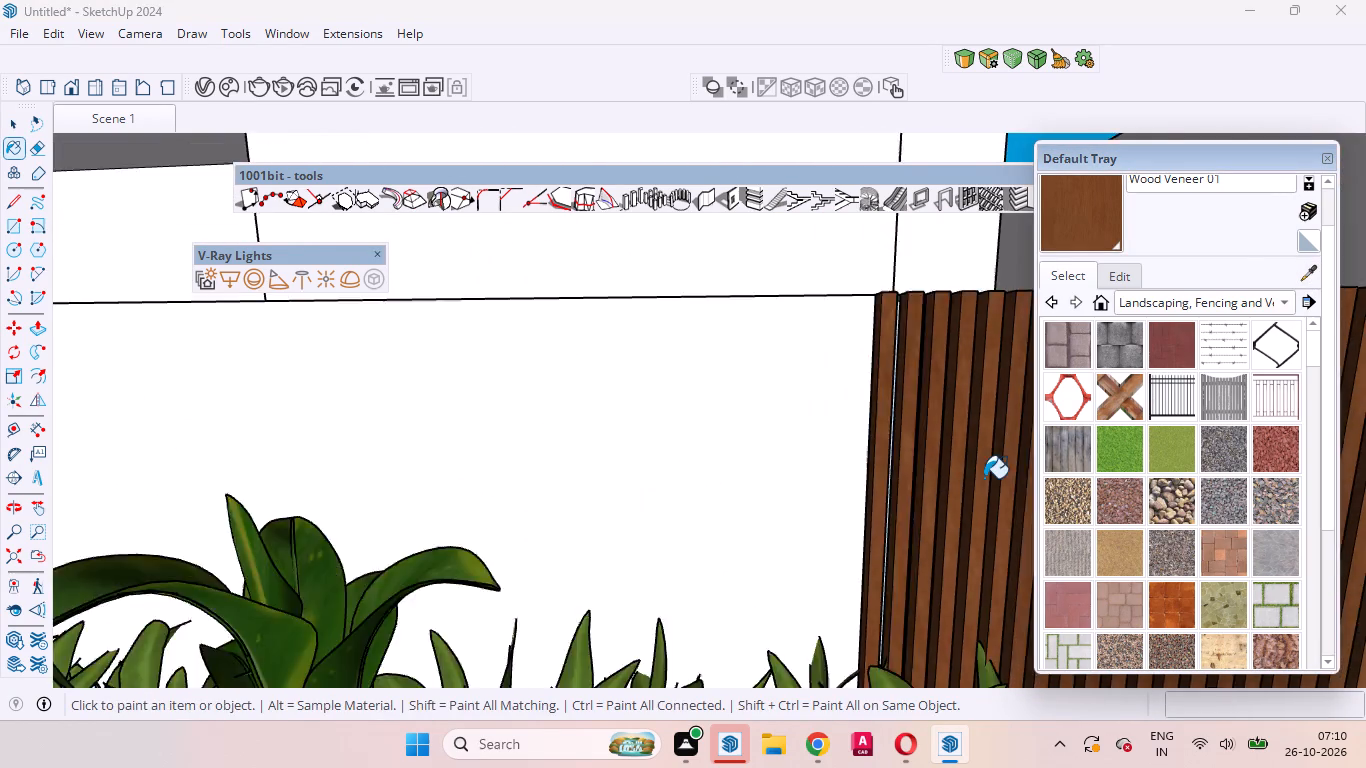
{"action": "scroll", "coordinate": [984, 478], "scroll_direction": "down", "scroll_amount": 20}
{"action": "scroll", "coordinate": [984, 478], "scroll_direction": "down", "scroll_amount": 3}
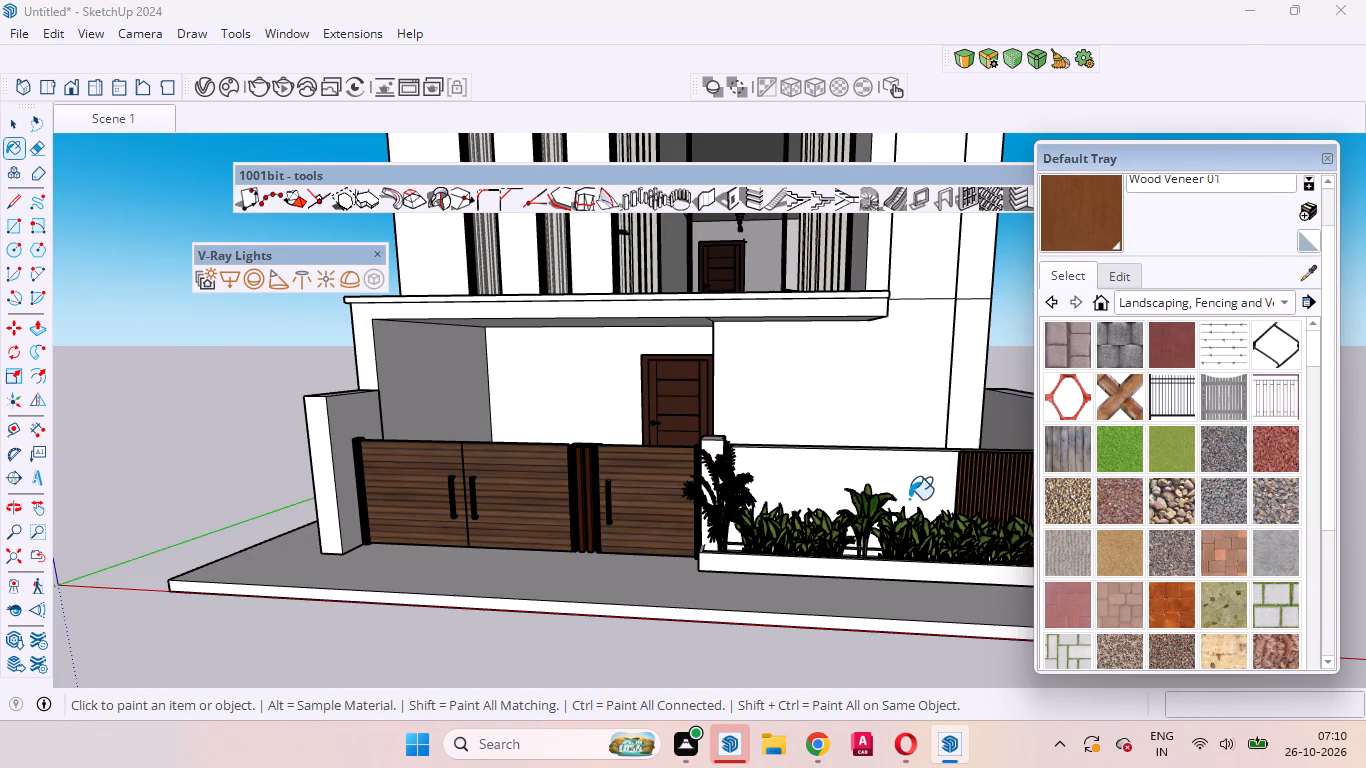
Open the small gate leaf, paint its front face with Wood Veneer 01, and leave the leaf's editing.
{"action": "key", "text": "space"}
{"action": "scroll", "coordinate": [654, 501], "scroll_direction": "up", "scroll_amount": 15}
{"action": "triple_click", "coordinate": [654, 486]}
{"action": "left_click", "coordinate": [655, 485]}
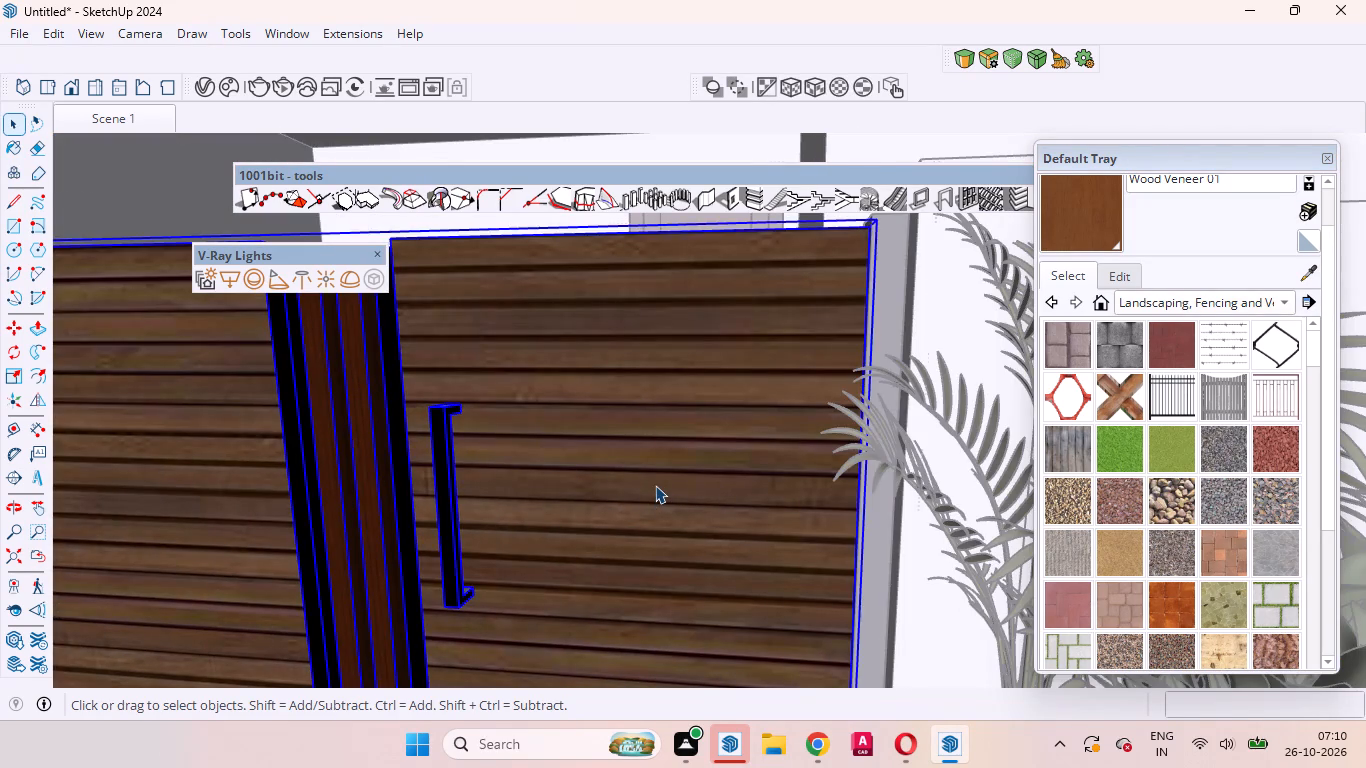
{"action": "double_click", "coordinate": [642, 491]}
{"action": "left_click", "coordinate": [635, 487]}
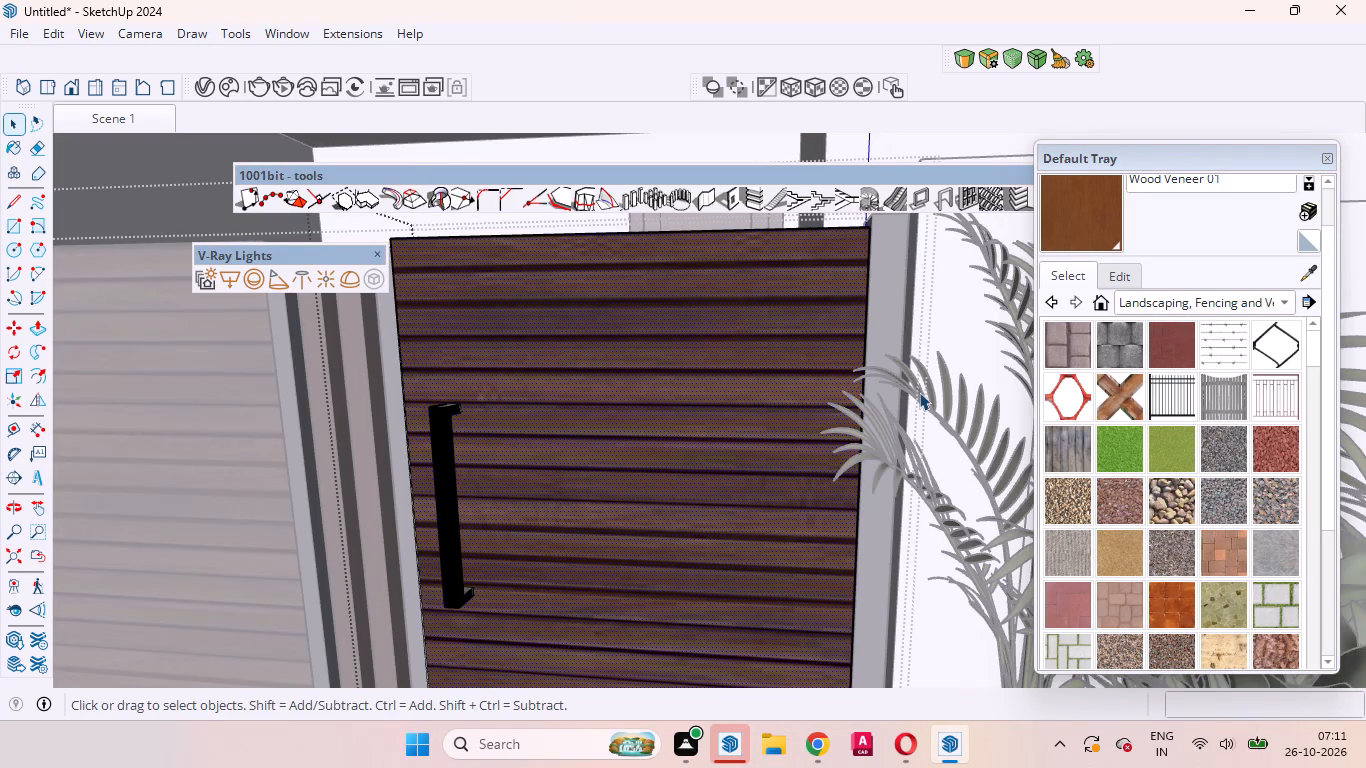
{"action": "left_click", "coordinate": [1071, 219]}
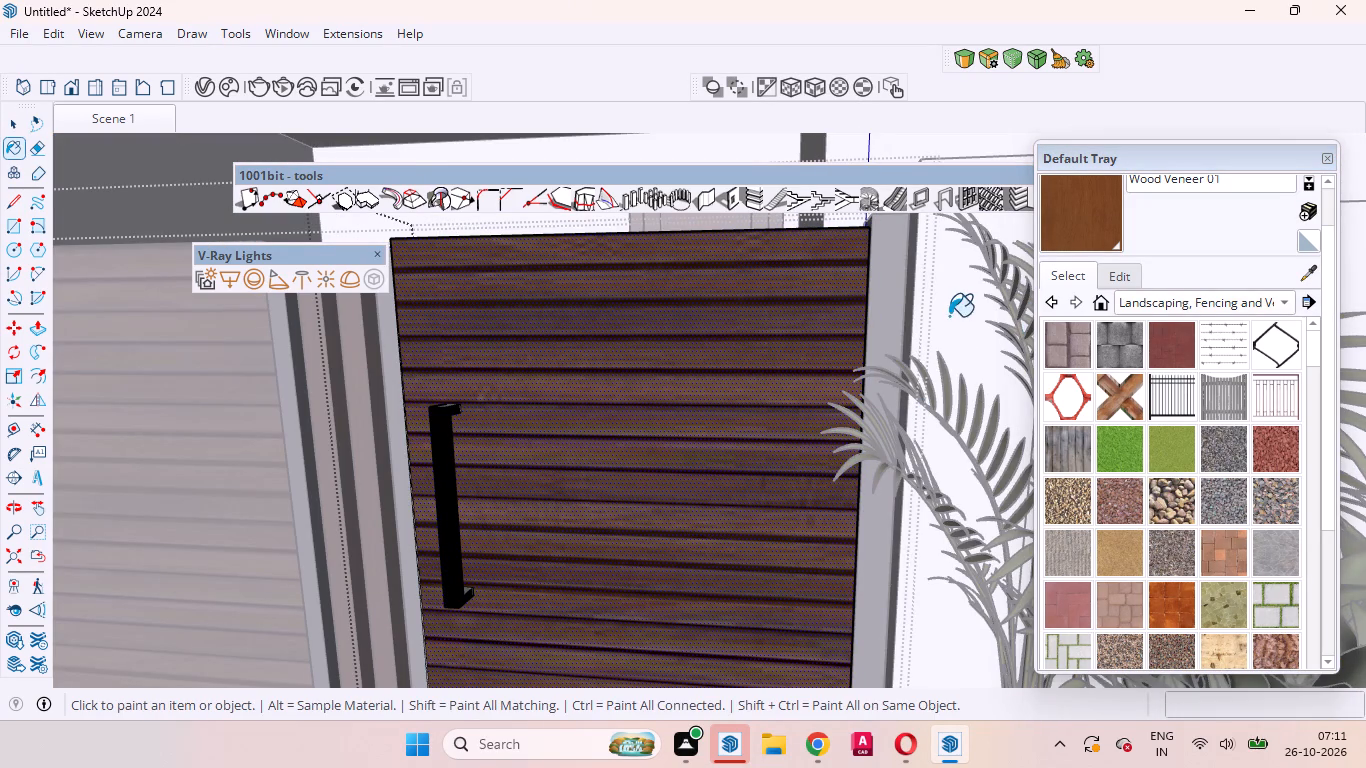
{"action": "left_click", "coordinate": [809, 383]}
{"action": "scroll", "coordinate": [740, 432], "scroll_direction": "down", "scroll_amount": 13}
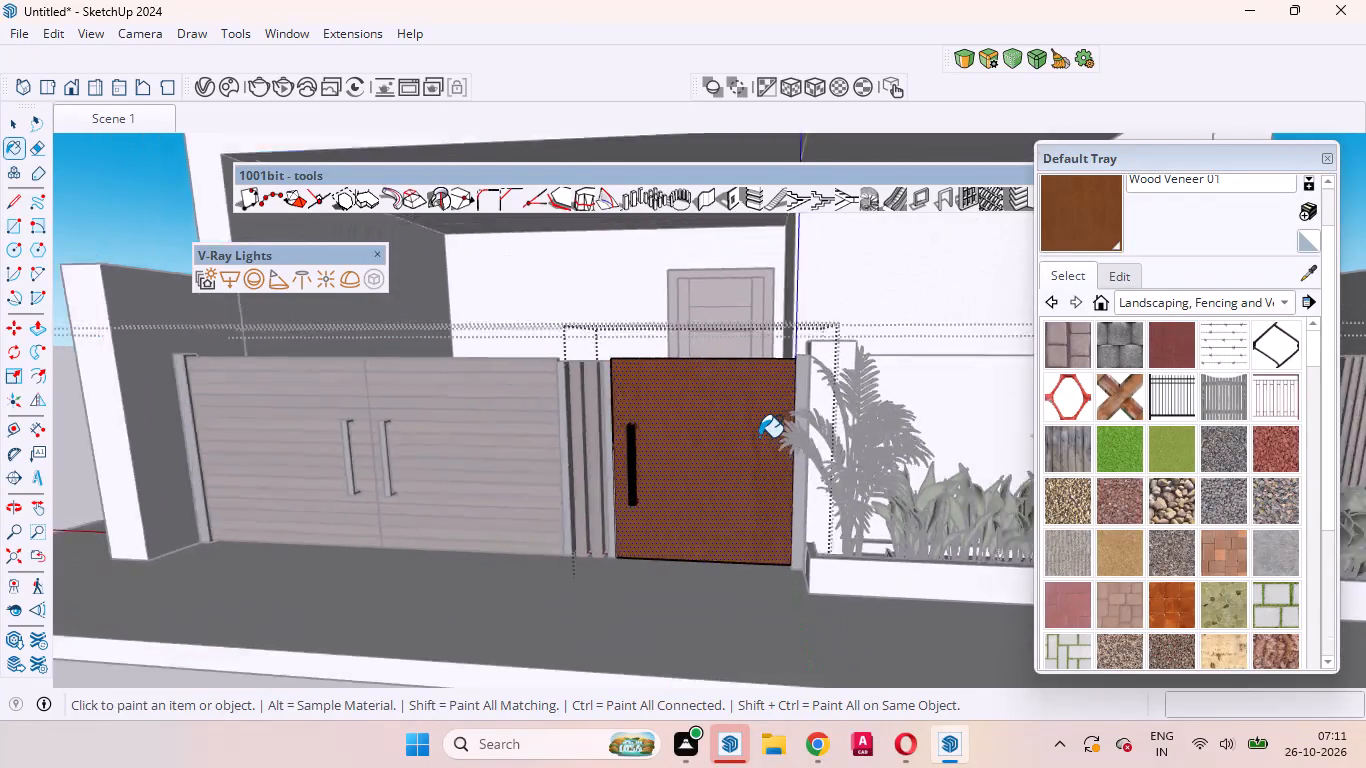
{"action": "scroll", "coordinate": [759, 437], "scroll_direction": "down", "scroll_amount": 7}
{"action": "scroll", "coordinate": [631, 475], "scroll_direction": "up", "scroll_amount": 12}
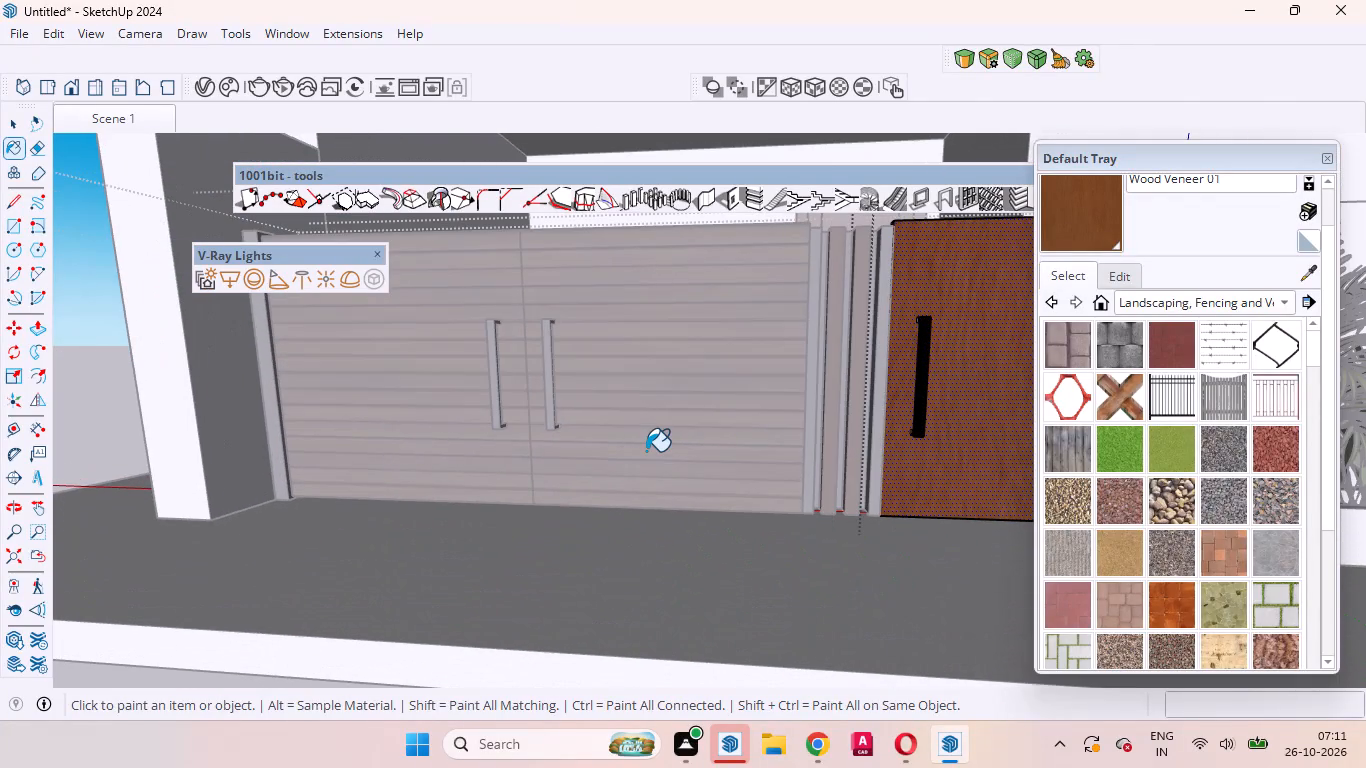
{"action": "key", "text": "space"}
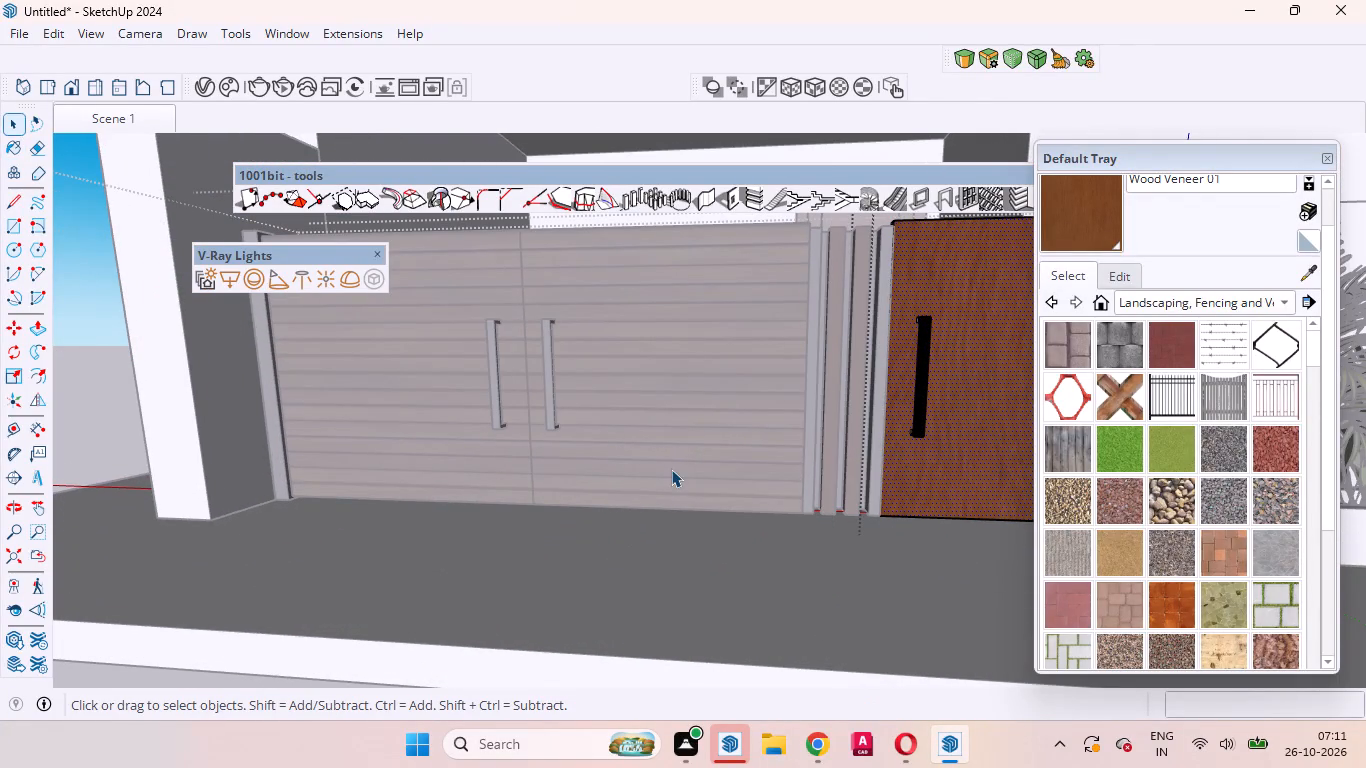
{"action": "scroll", "coordinate": [679, 461], "scroll_direction": "down", "scroll_amount": 12}
{"action": "double_click", "coordinate": [670, 576]}
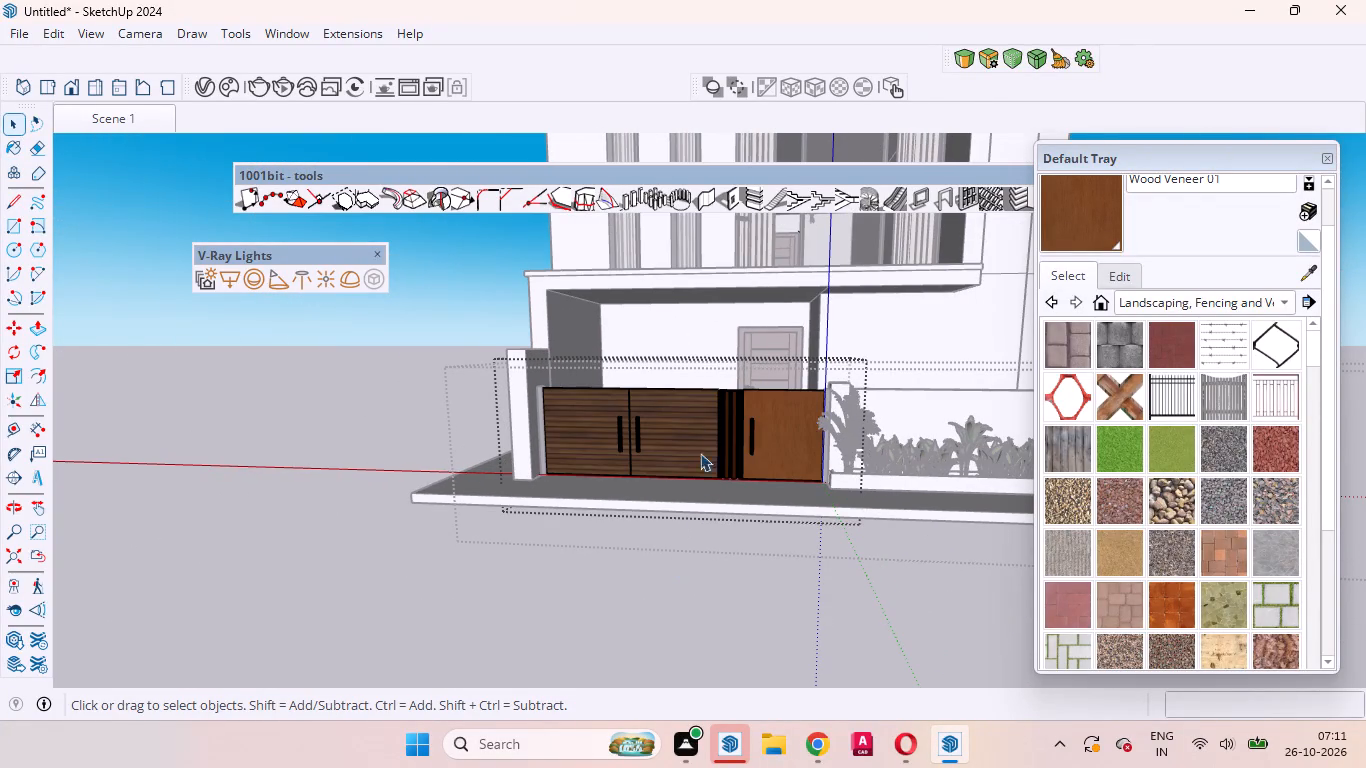
Open the double gate's leaf, paint its front face with Wood Veneer 01, and leave the gate's editing.
{"action": "scroll", "coordinate": [690, 414], "scroll_direction": "up", "scroll_amount": 13}
{"action": "left_click", "coordinate": [689, 414]}
{"action": "double_click", "coordinate": [688, 414]}
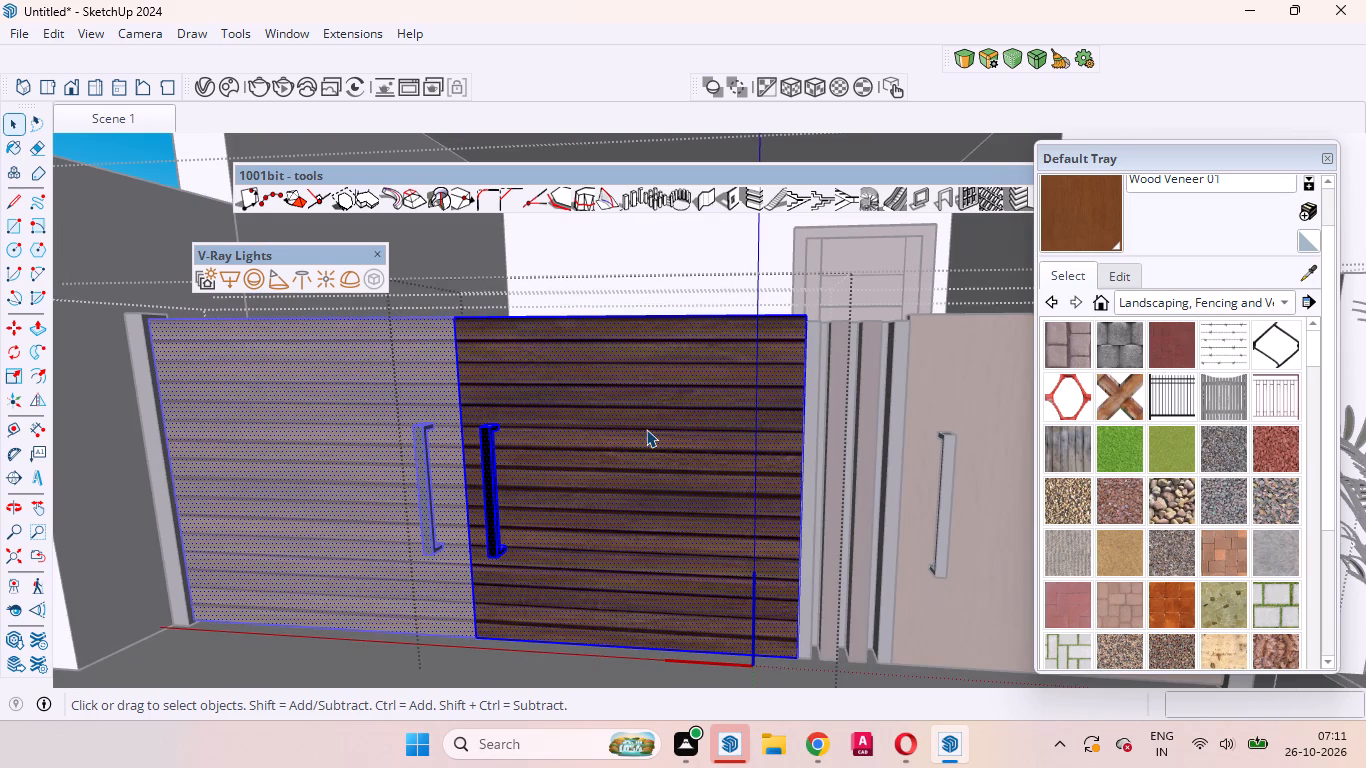
{"action": "left_click", "coordinate": [649, 426]}
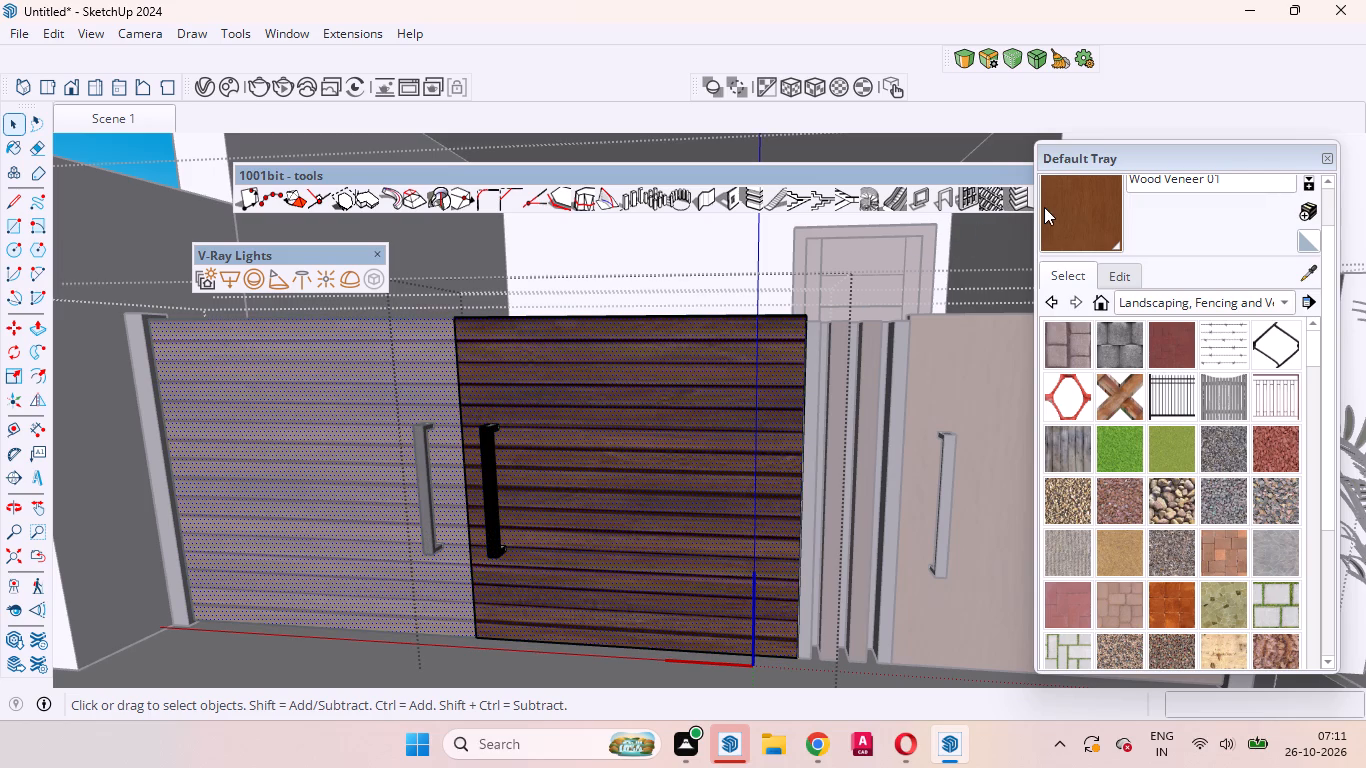
{"action": "left_click", "coordinate": [1050, 208]}
{"action": "left_click", "coordinate": [673, 411]}
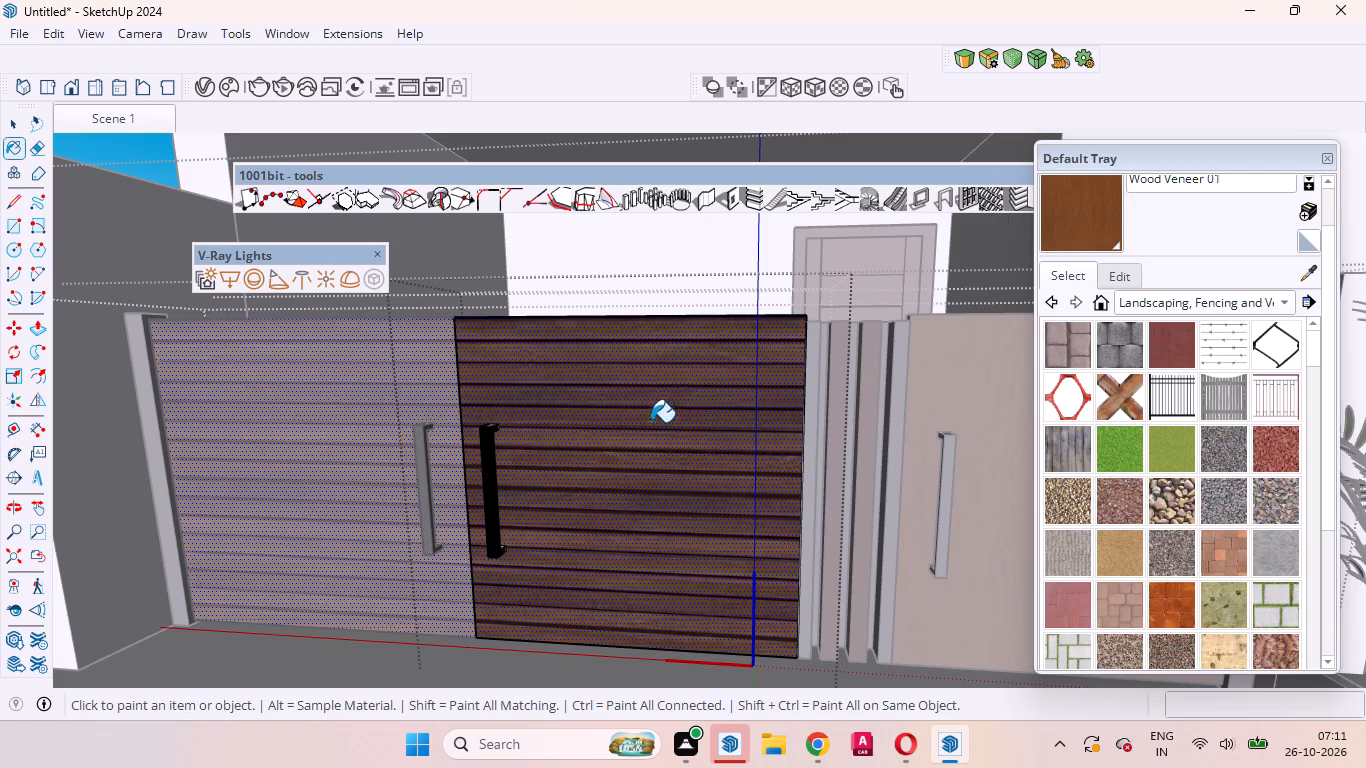
{"action": "key", "text": "space"}
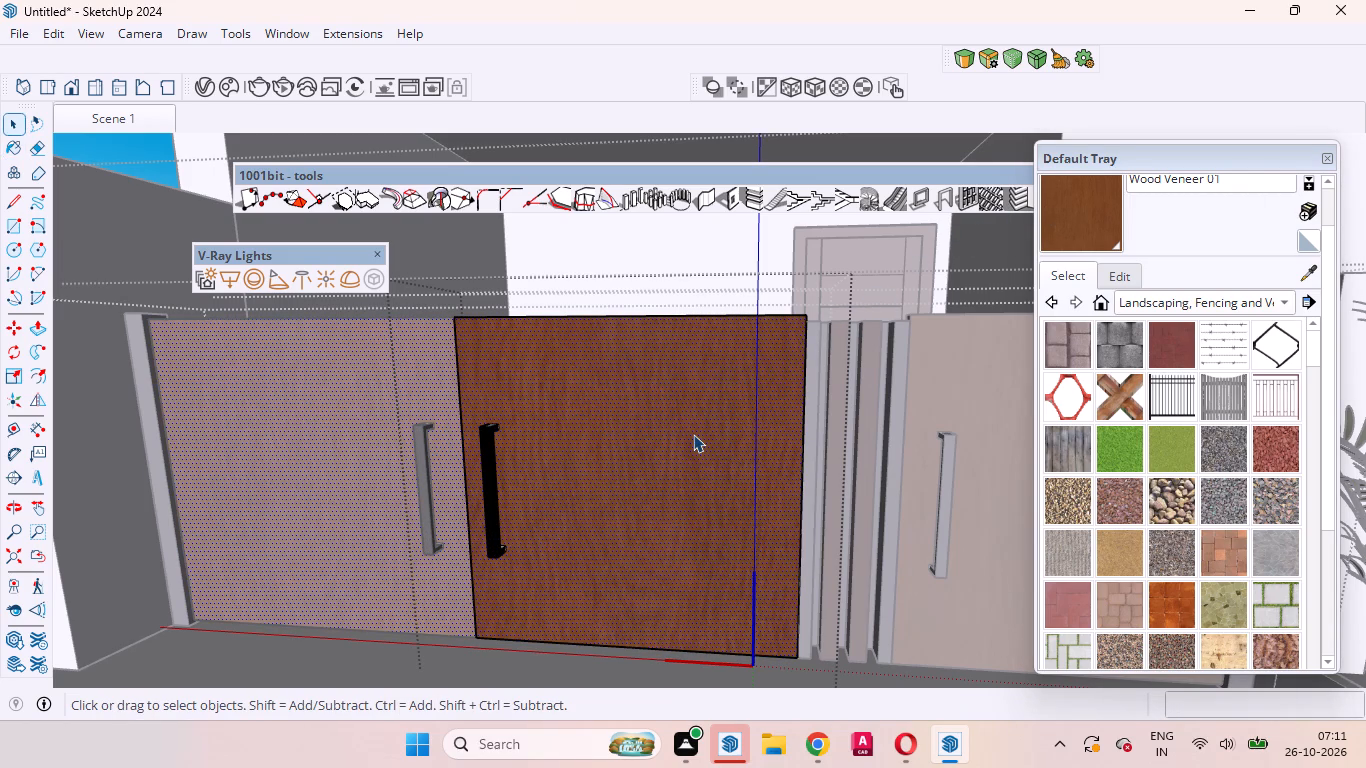
{"action": "scroll", "coordinate": [596, 452], "scroll_direction": "down", "scroll_amount": 20}
{"action": "scroll", "coordinate": [596, 452], "scroll_direction": "down", "scroll_amount": 5}
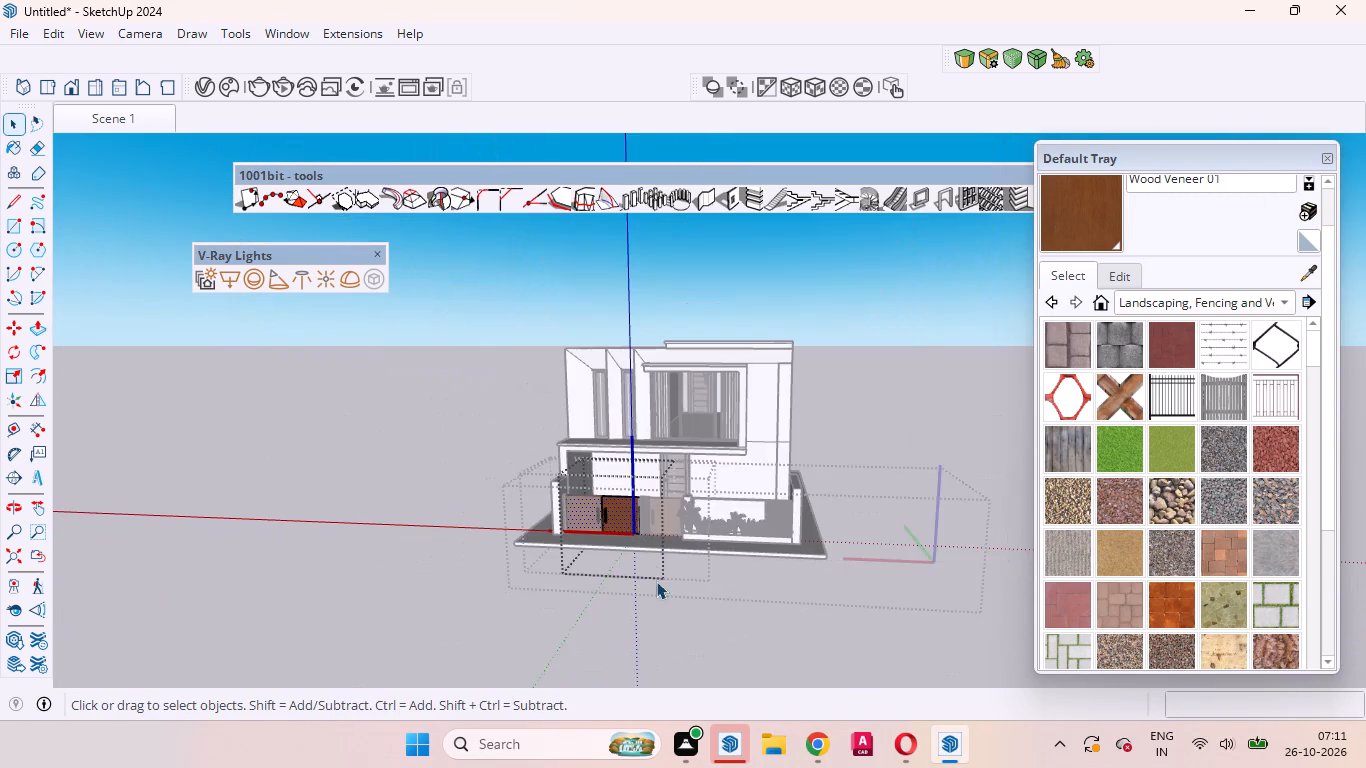
{"action": "double_click", "coordinate": [665, 586]}
{"action": "scroll", "coordinate": [632, 527], "scroll_direction": "up", "scroll_amount": 5}
{"action": "double_click", "coordinate": [767, 626]}
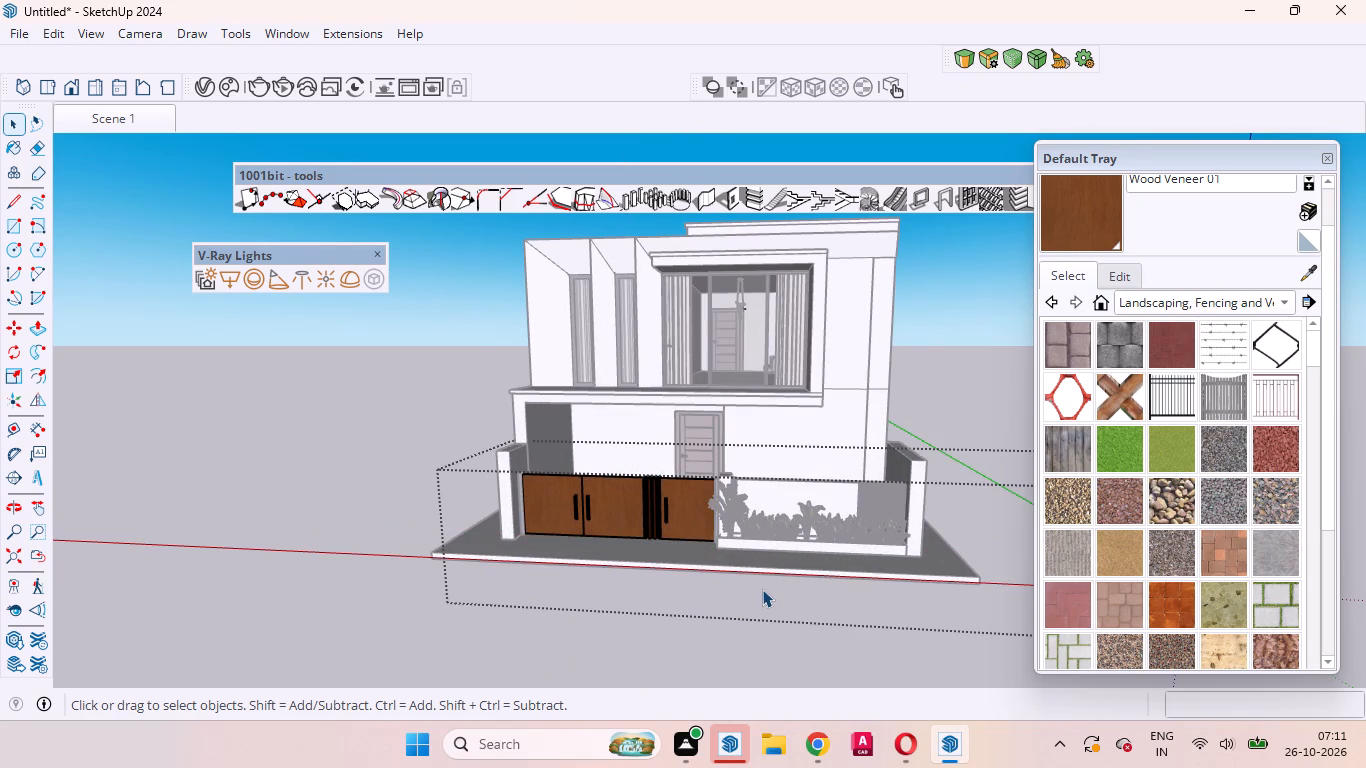
{"action": "triple_click", "coordinate": [762, 589]}
Examine the gates' wood finish up close and against the whole house, ending on the saved Scene 1 view.
{"action": "scroll", "coordinate": [593, 510], "scroll_direction": "up", "scroll_amount": 2}
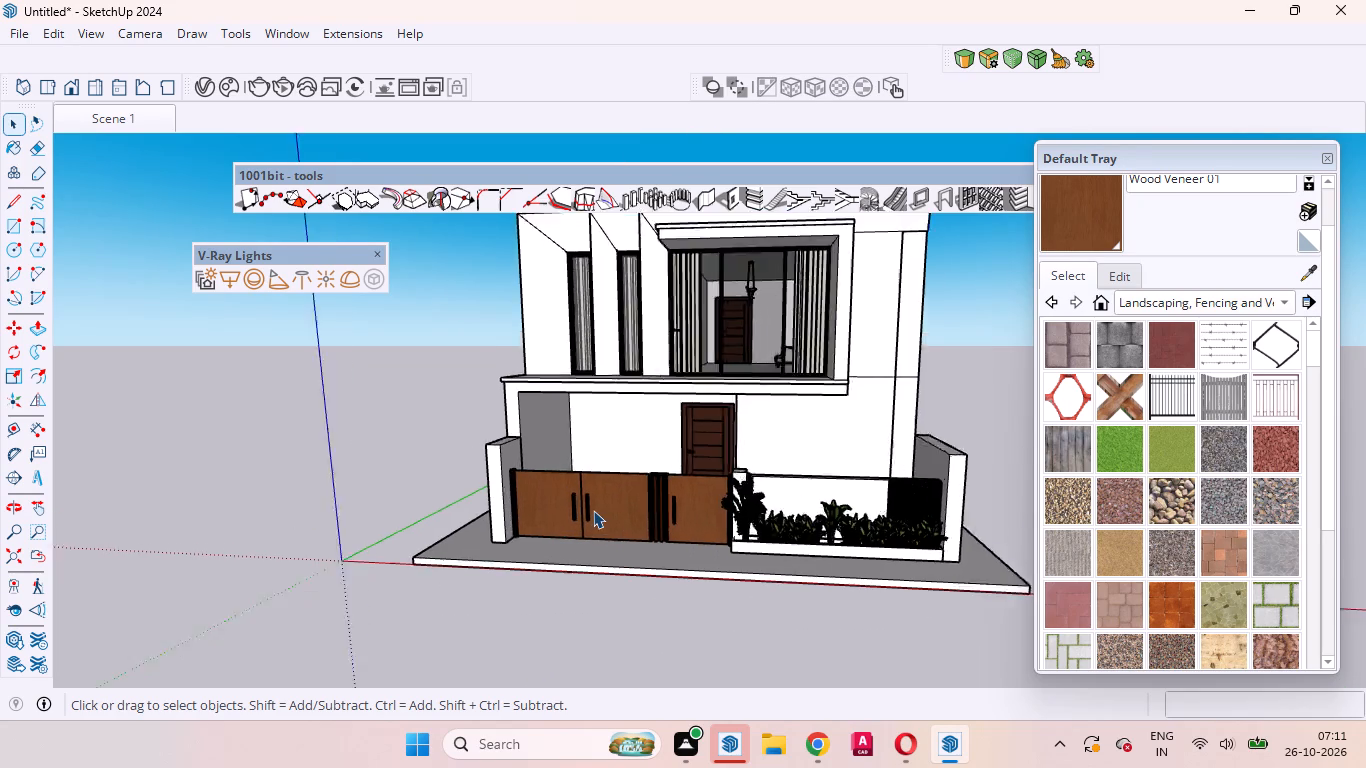
{"action": "scroll", "coordinate": [593, 510], "scroll_direction": "up", "scroll_amount": 6}
{"action": "scroll", "coordinate": [593, 510], "scroll_direction": "down", "scroll_amount": 5}
{"action": "scroll", "coordinate": [593, 510], "scroll_direction": "up", "scroll_amount": 6}
{"action": "middle_click_drag", "start_coordinate": [593, 510], "coordinate": [630, 500]}
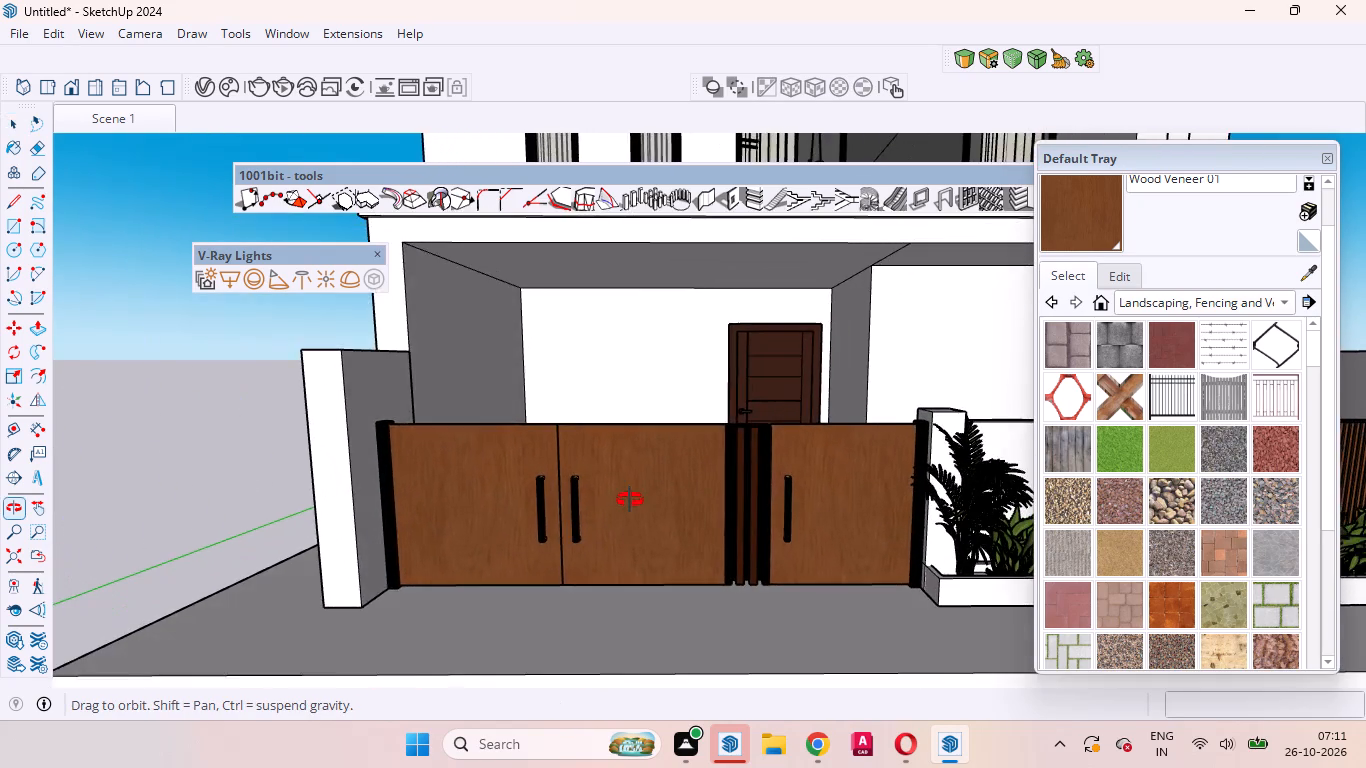
{"action": "middle_click_drag", "start_coordinate": [630, 500], "coordinate": [665, 537]}
{"action": "scroll", "coordinate": [665, 537], "scroll_direction": "up", "scroll_amount": 17}
{"action": "scroll", "coordinate": [649, 530], "scroll_direction": "down", "scroll_amount": 10}
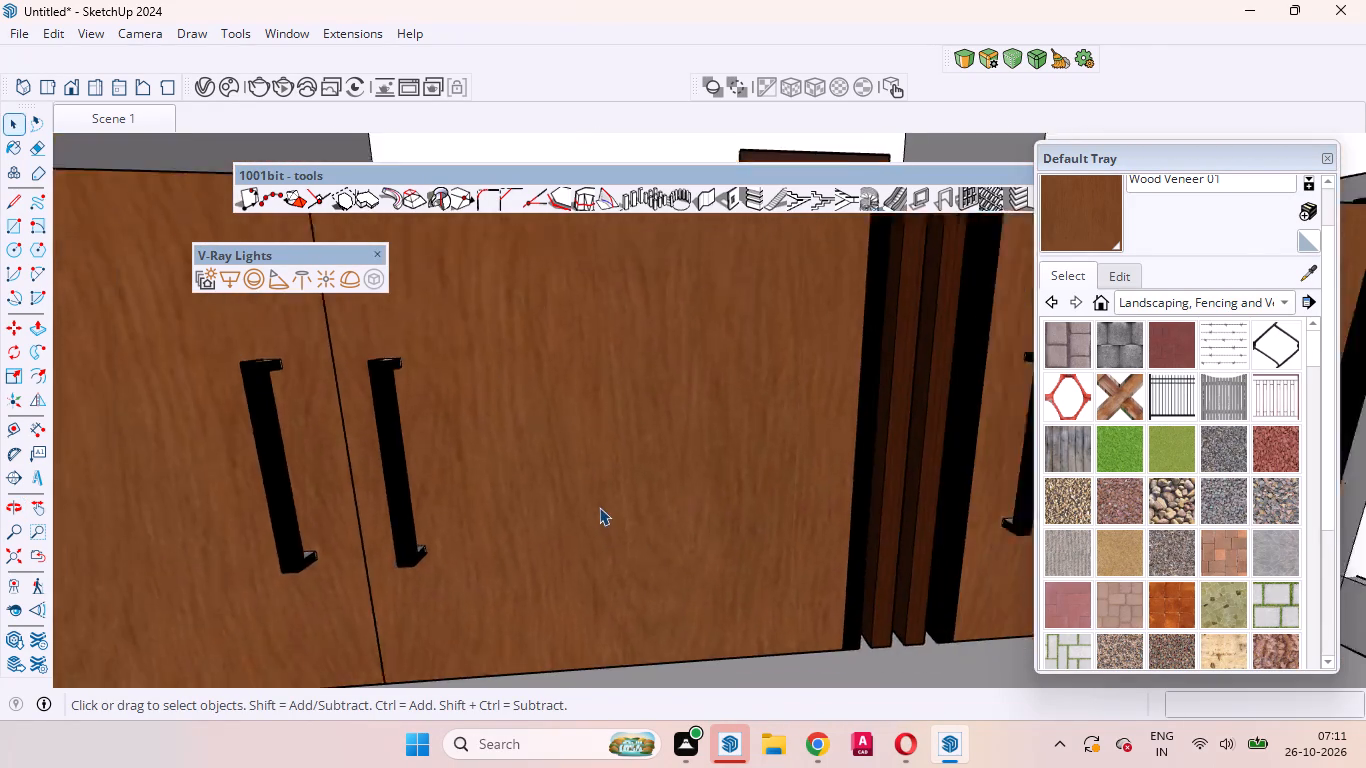
{"action": "scroll", "coordinate": [599, 507], "scroll_direction": "down", "scroll_amount": 20}
{"action": "scroll", "coordinate": [599, 507], "scroll_direction": "down", "scroll_amount": 9}
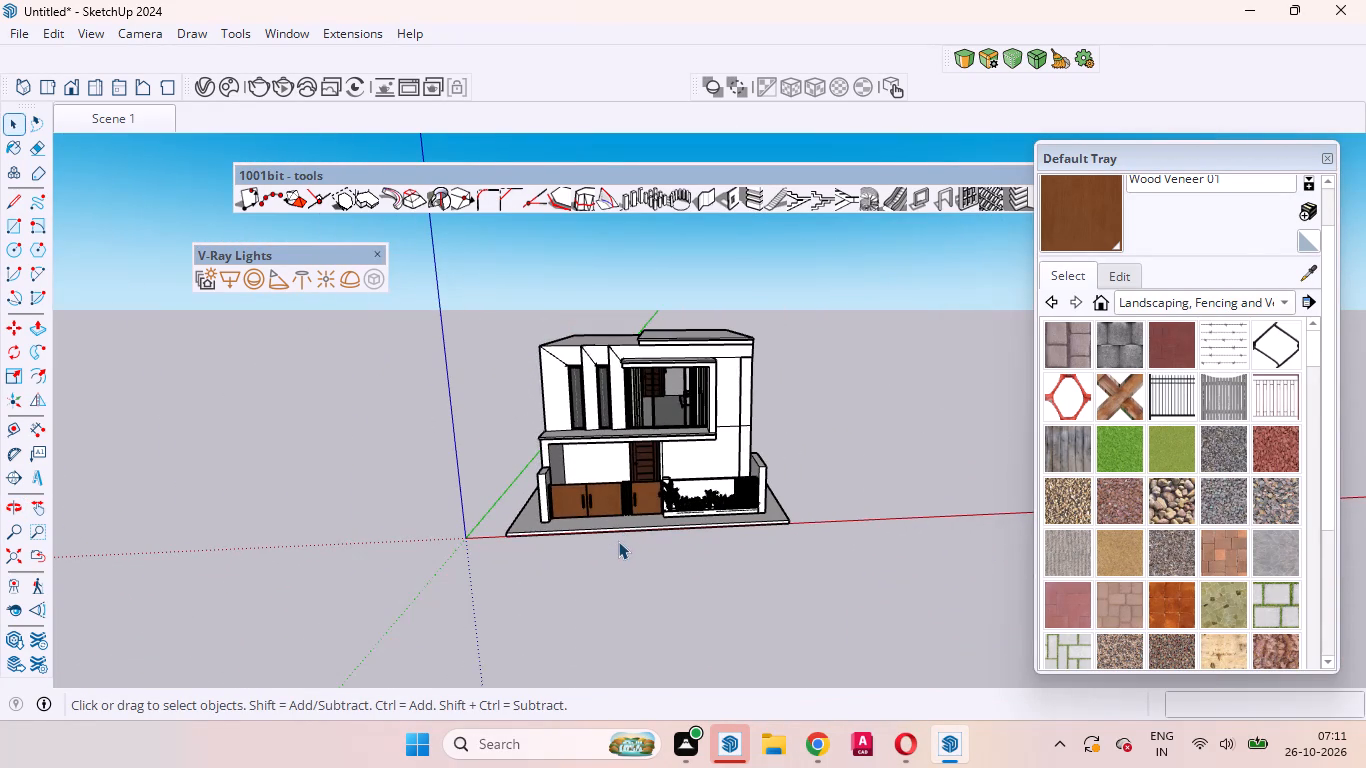
{"action": "left_click", "coordinate": [114, 107]}
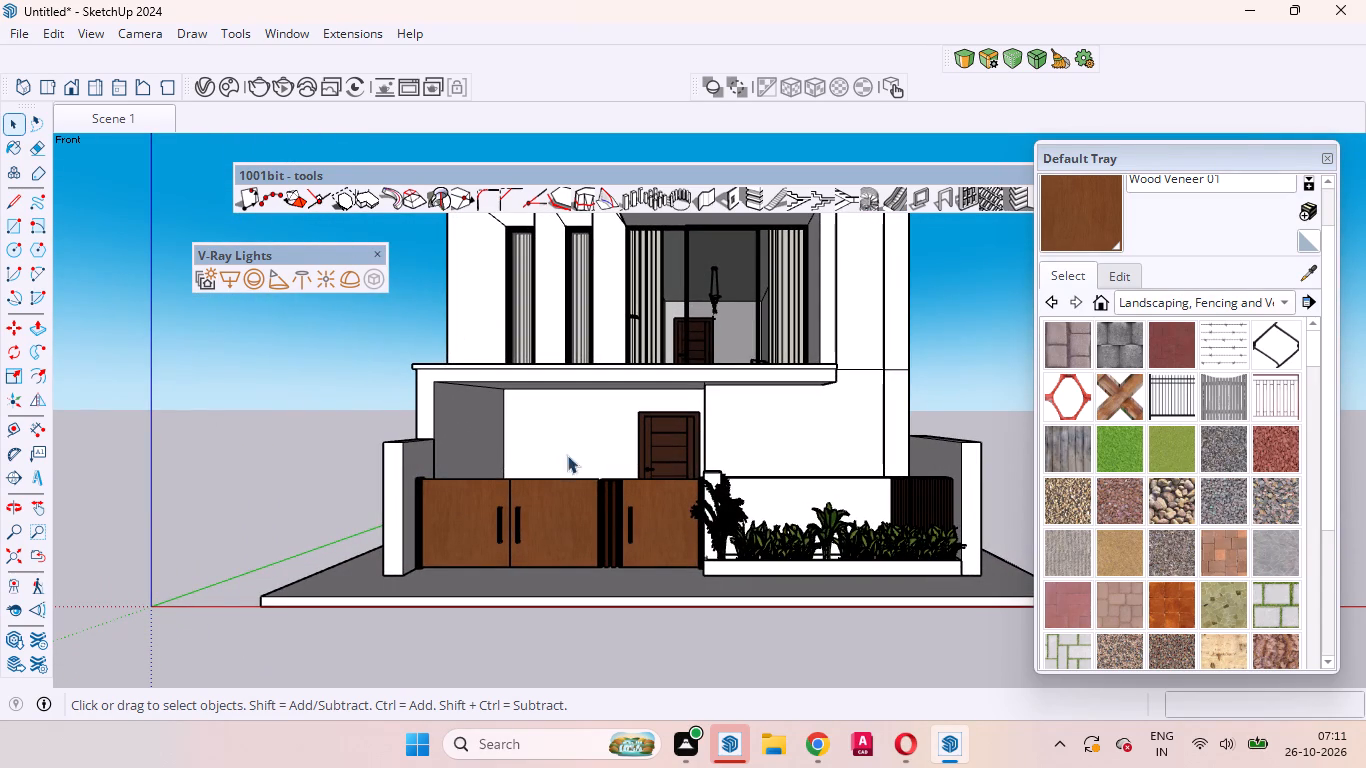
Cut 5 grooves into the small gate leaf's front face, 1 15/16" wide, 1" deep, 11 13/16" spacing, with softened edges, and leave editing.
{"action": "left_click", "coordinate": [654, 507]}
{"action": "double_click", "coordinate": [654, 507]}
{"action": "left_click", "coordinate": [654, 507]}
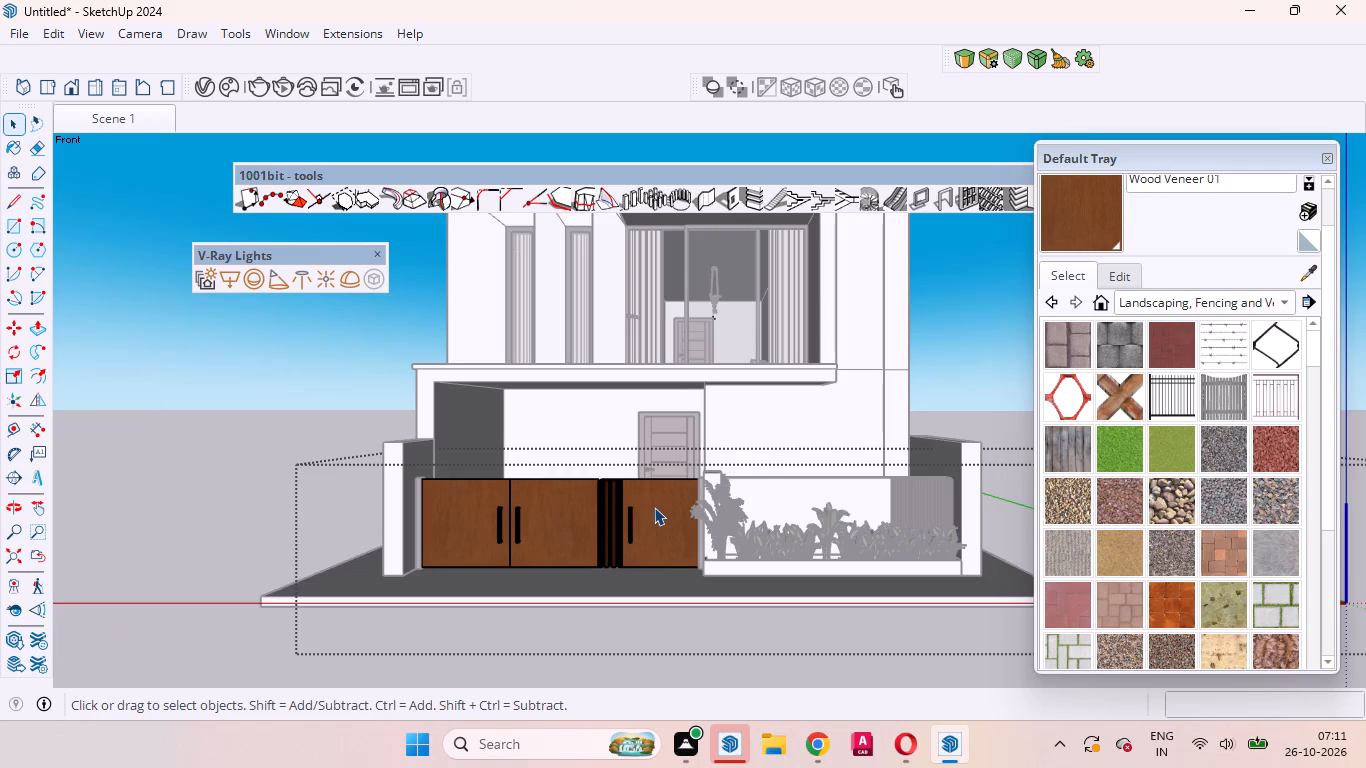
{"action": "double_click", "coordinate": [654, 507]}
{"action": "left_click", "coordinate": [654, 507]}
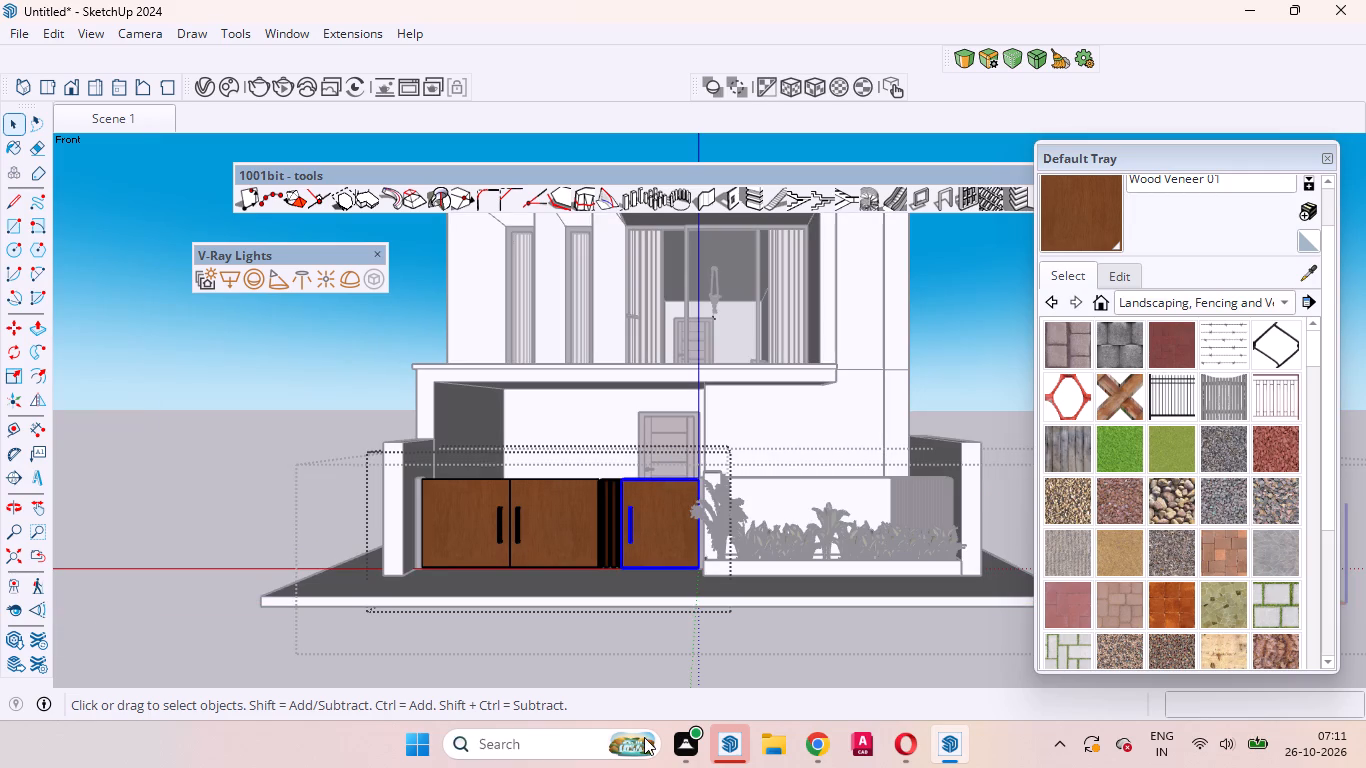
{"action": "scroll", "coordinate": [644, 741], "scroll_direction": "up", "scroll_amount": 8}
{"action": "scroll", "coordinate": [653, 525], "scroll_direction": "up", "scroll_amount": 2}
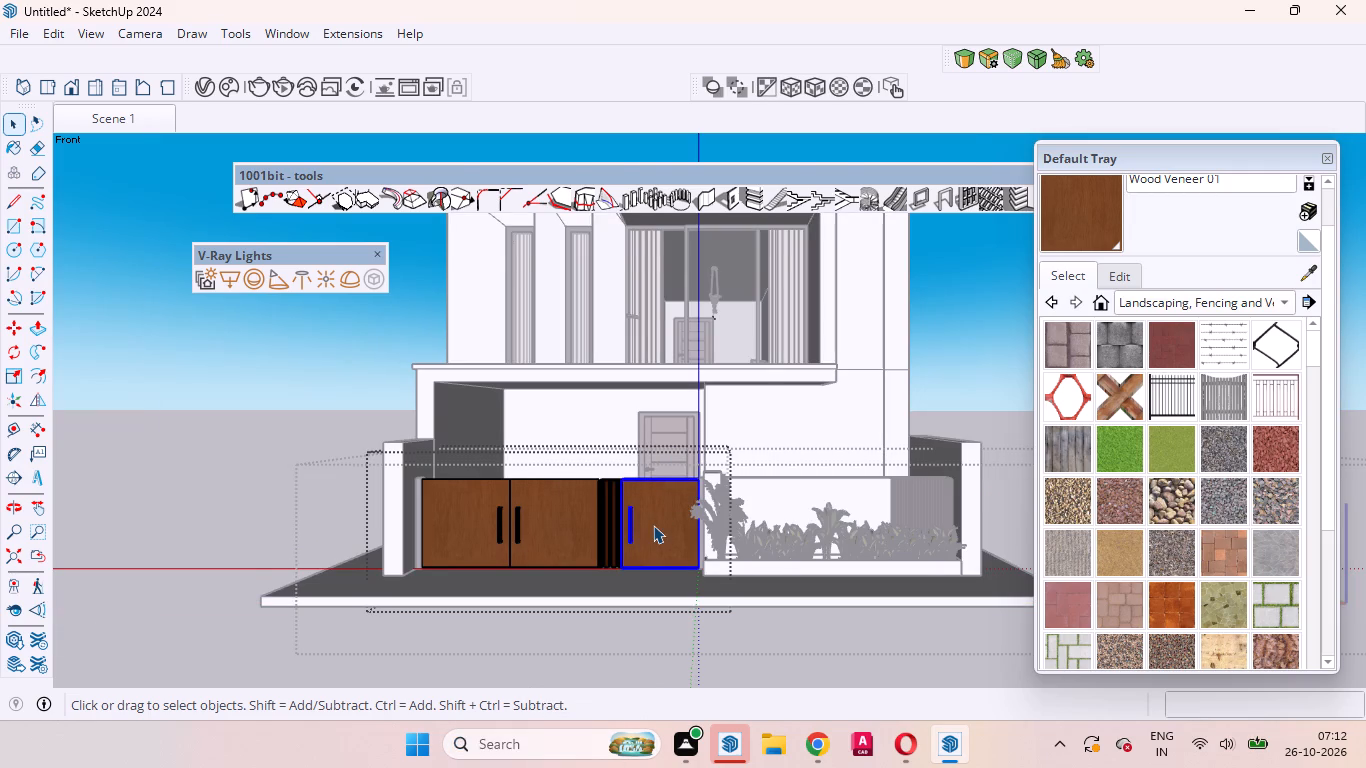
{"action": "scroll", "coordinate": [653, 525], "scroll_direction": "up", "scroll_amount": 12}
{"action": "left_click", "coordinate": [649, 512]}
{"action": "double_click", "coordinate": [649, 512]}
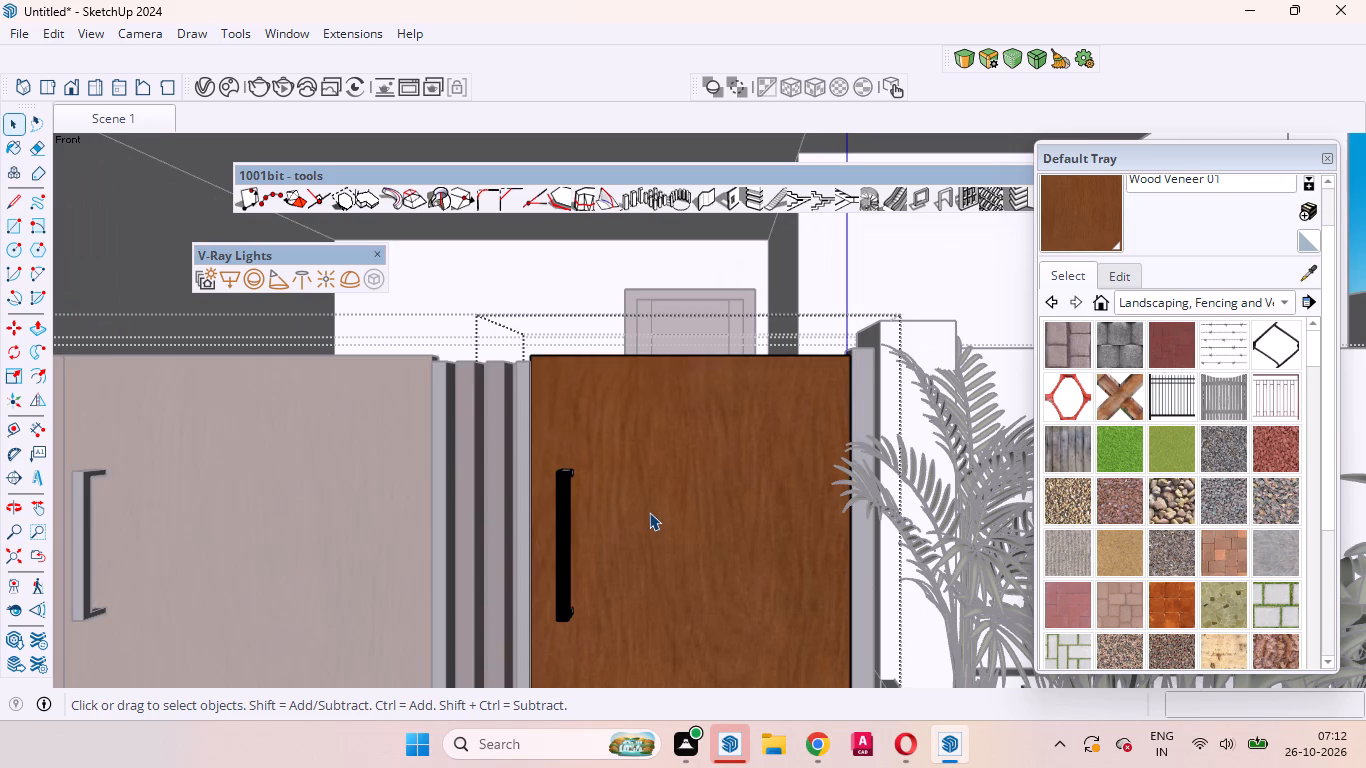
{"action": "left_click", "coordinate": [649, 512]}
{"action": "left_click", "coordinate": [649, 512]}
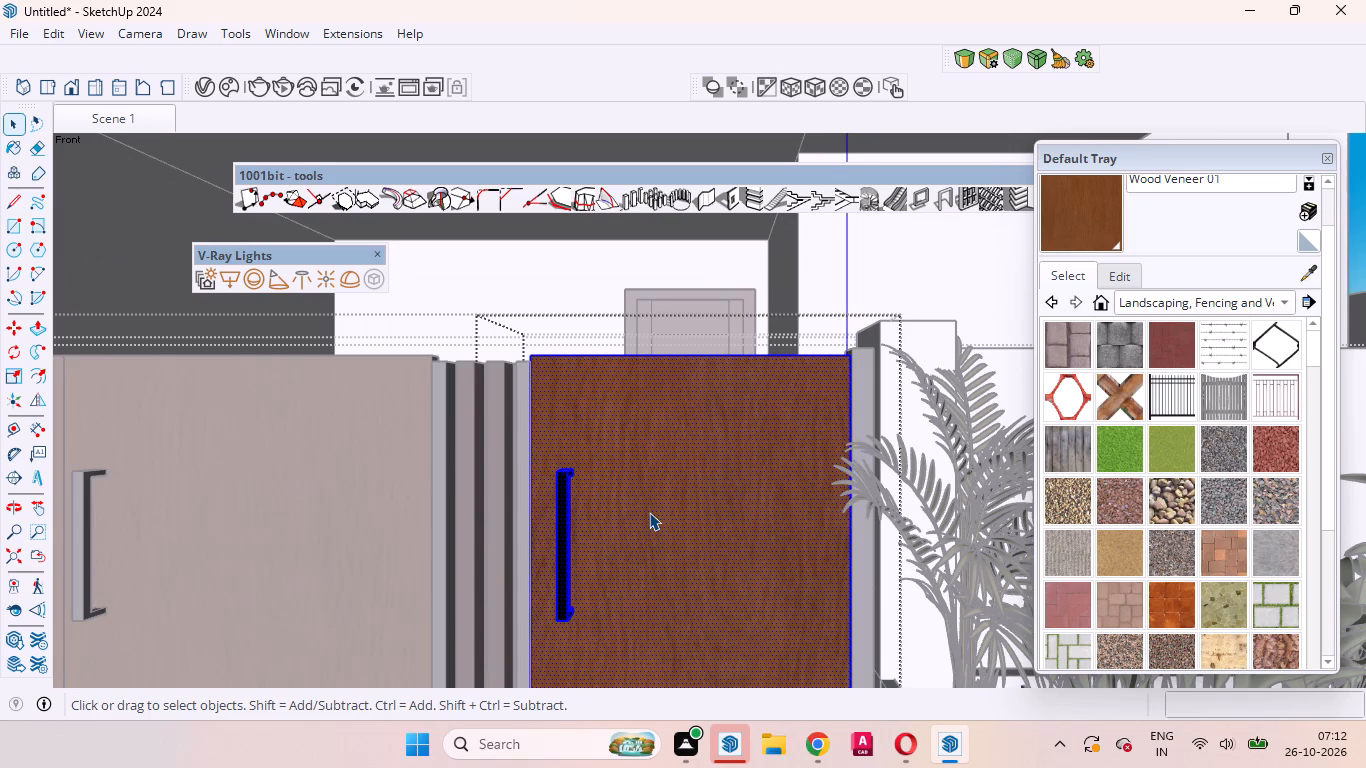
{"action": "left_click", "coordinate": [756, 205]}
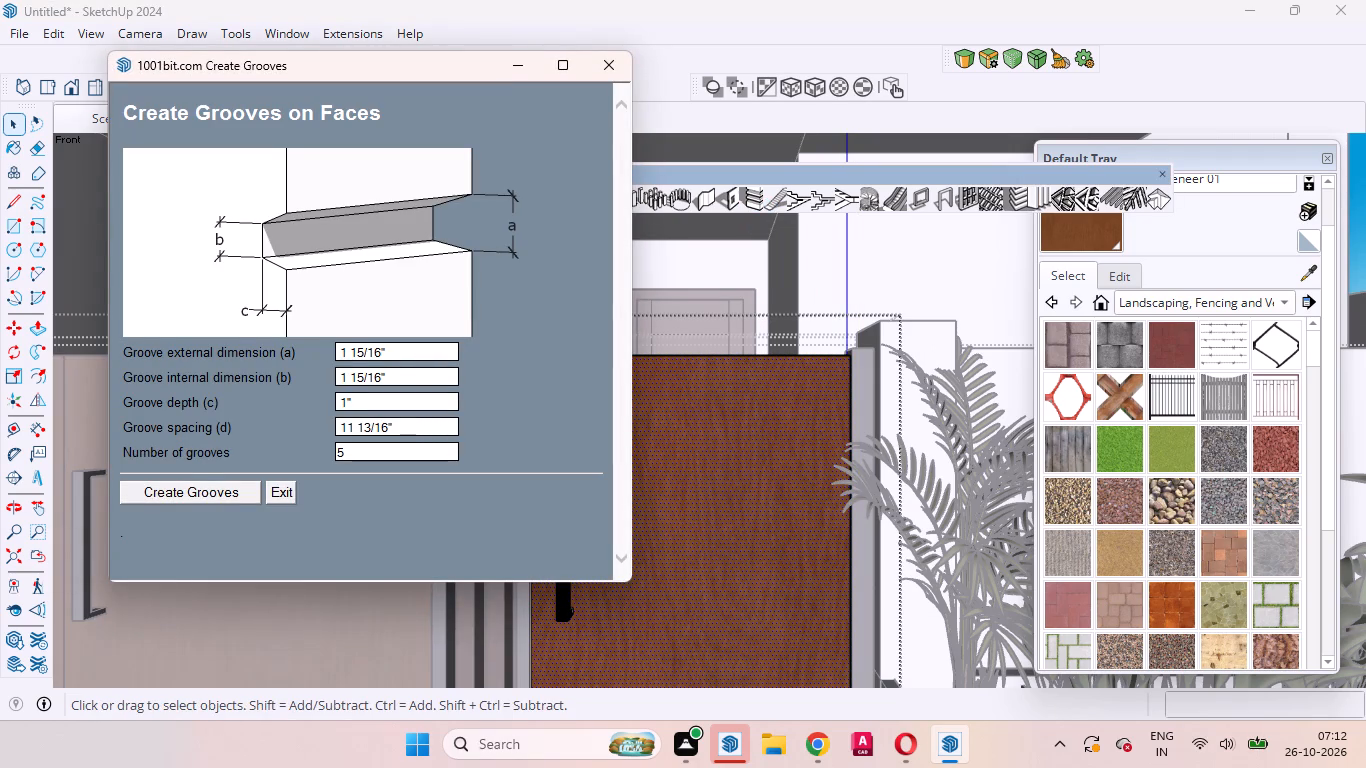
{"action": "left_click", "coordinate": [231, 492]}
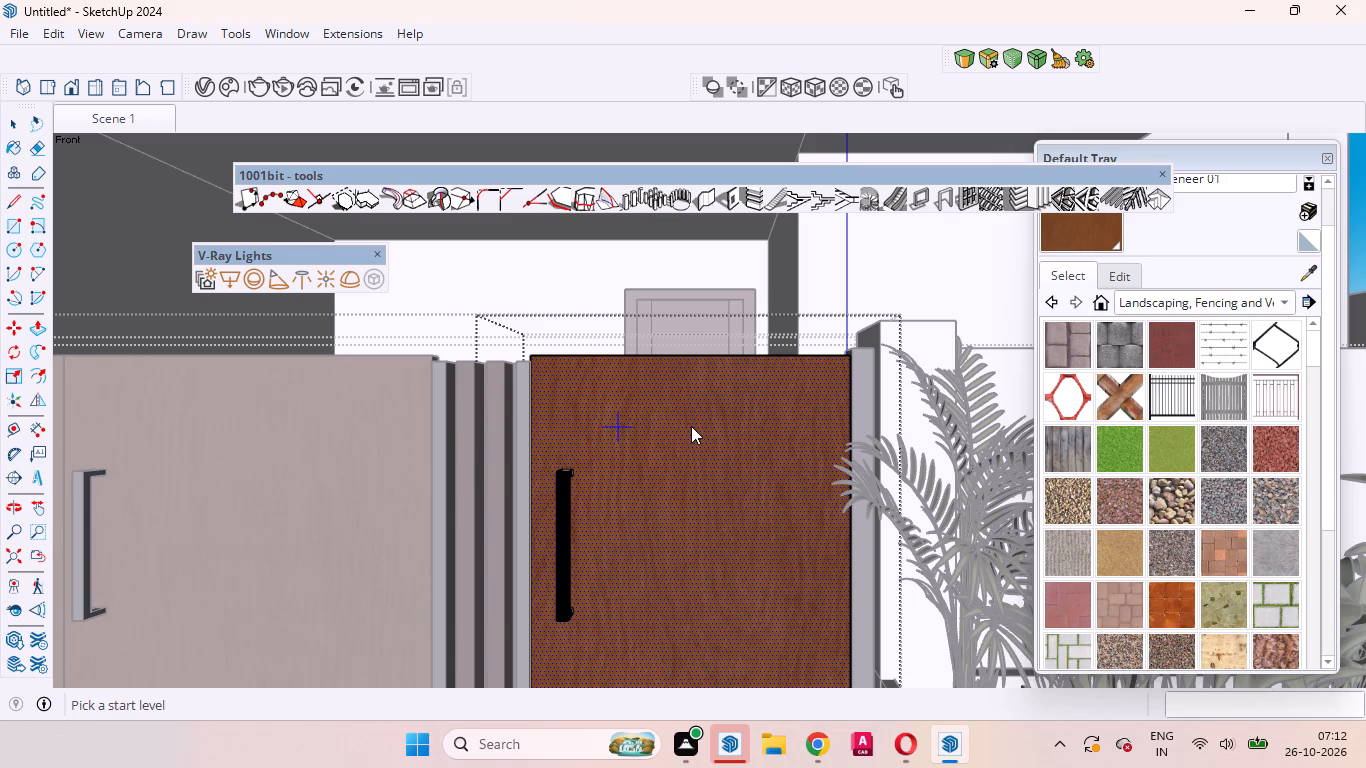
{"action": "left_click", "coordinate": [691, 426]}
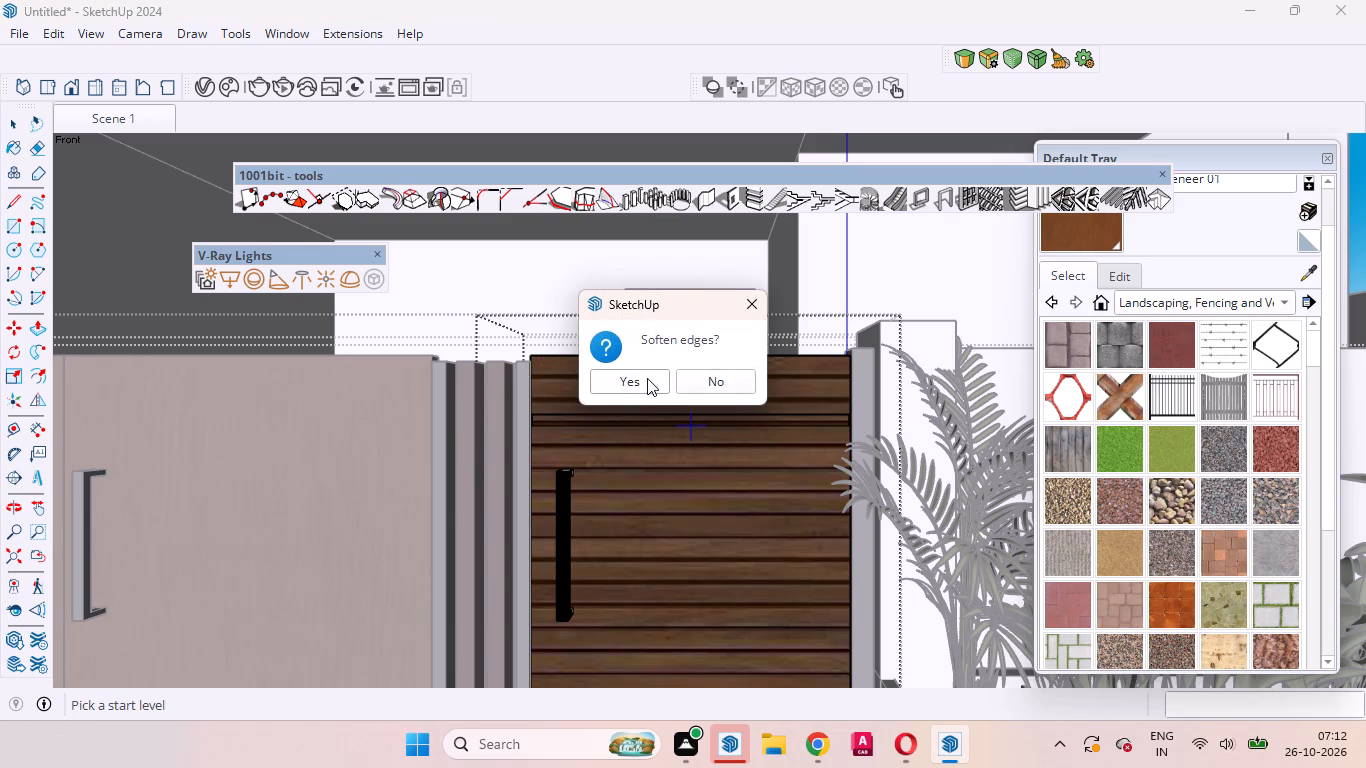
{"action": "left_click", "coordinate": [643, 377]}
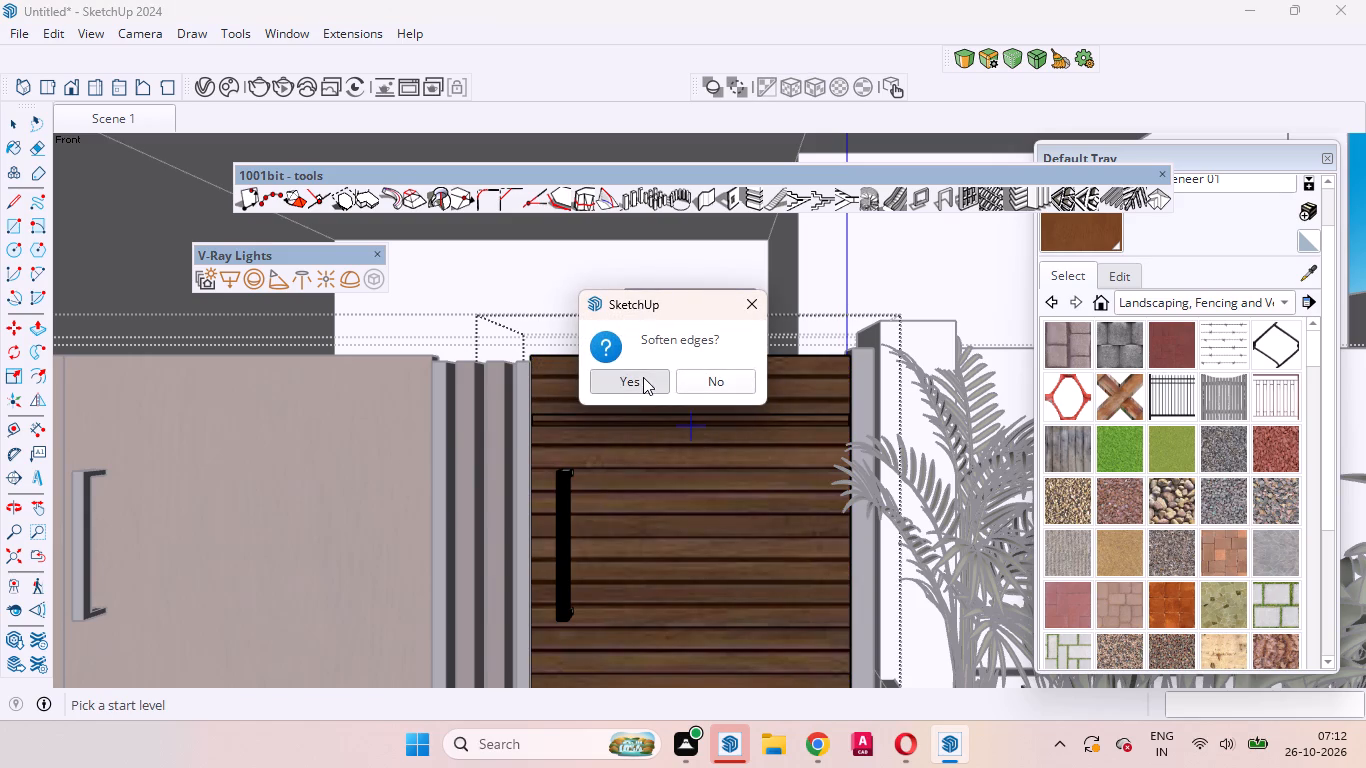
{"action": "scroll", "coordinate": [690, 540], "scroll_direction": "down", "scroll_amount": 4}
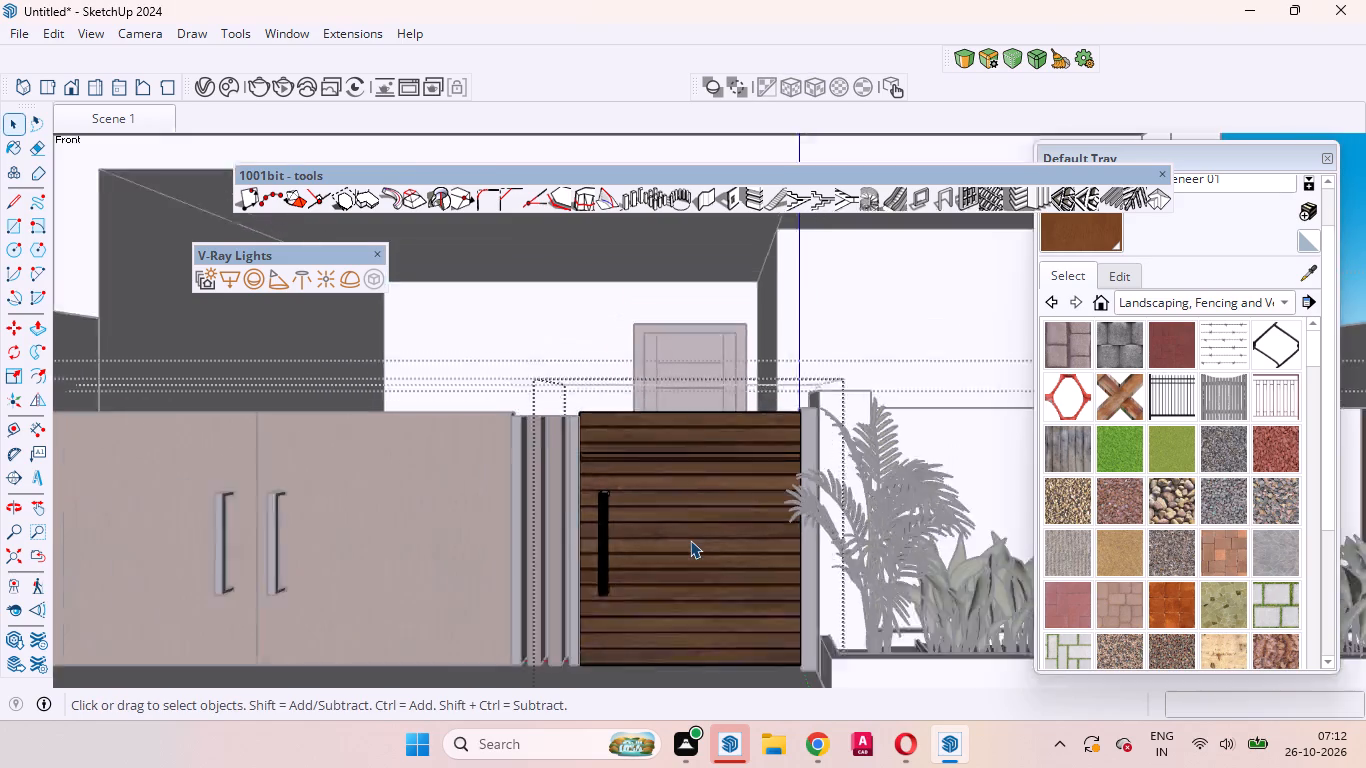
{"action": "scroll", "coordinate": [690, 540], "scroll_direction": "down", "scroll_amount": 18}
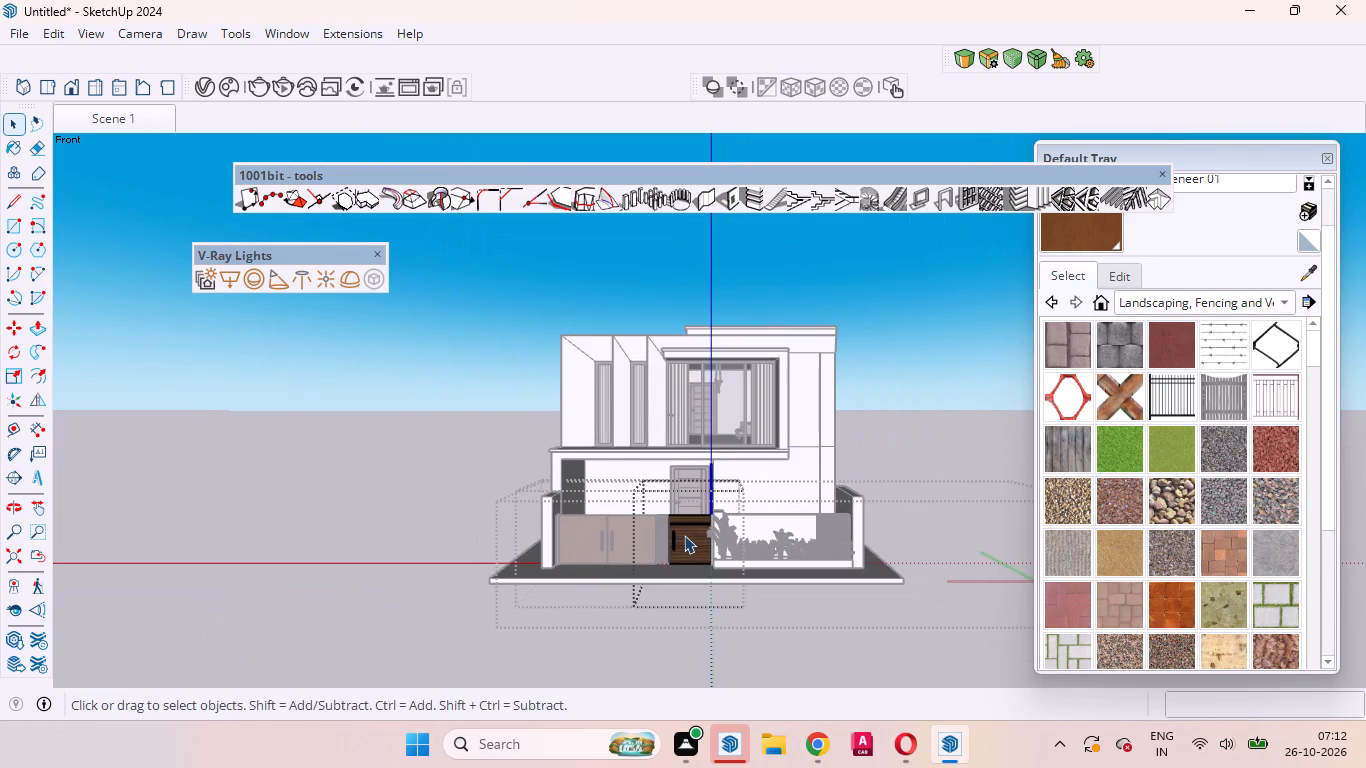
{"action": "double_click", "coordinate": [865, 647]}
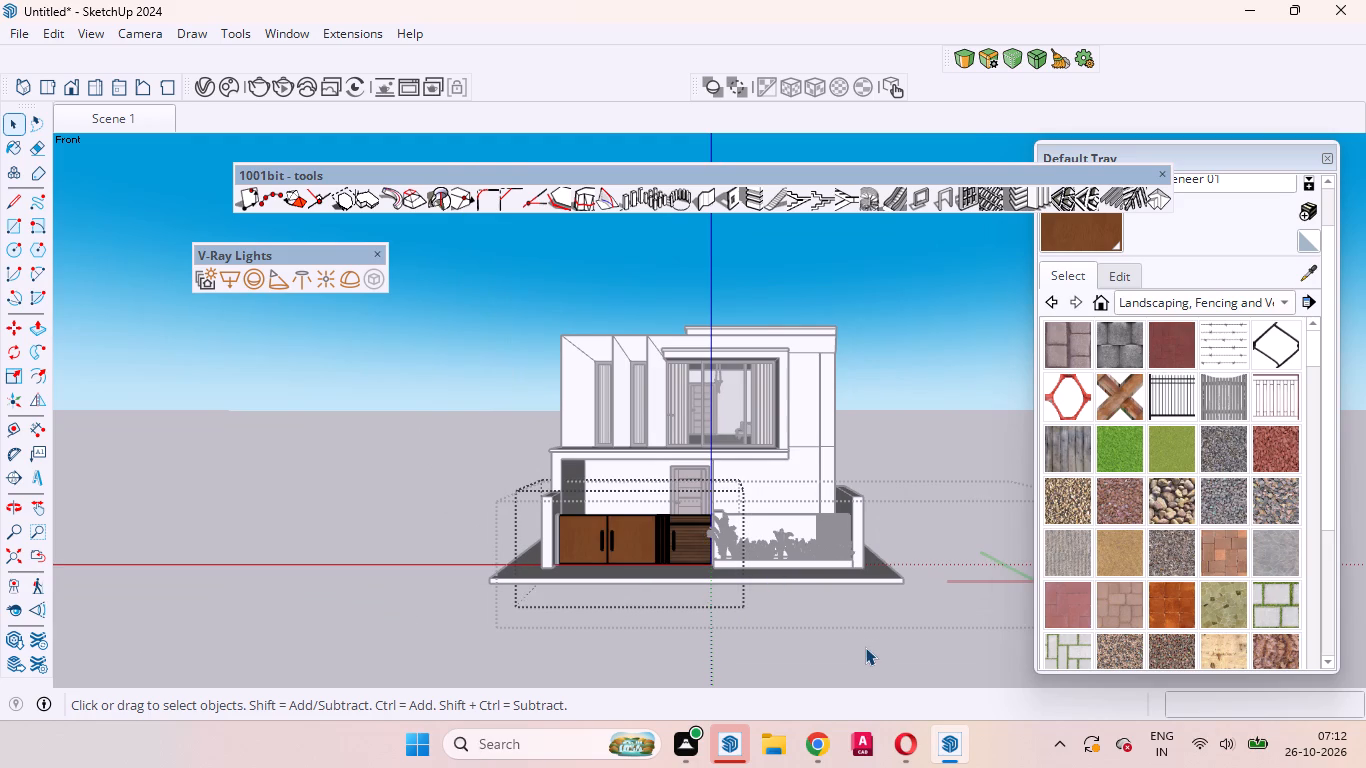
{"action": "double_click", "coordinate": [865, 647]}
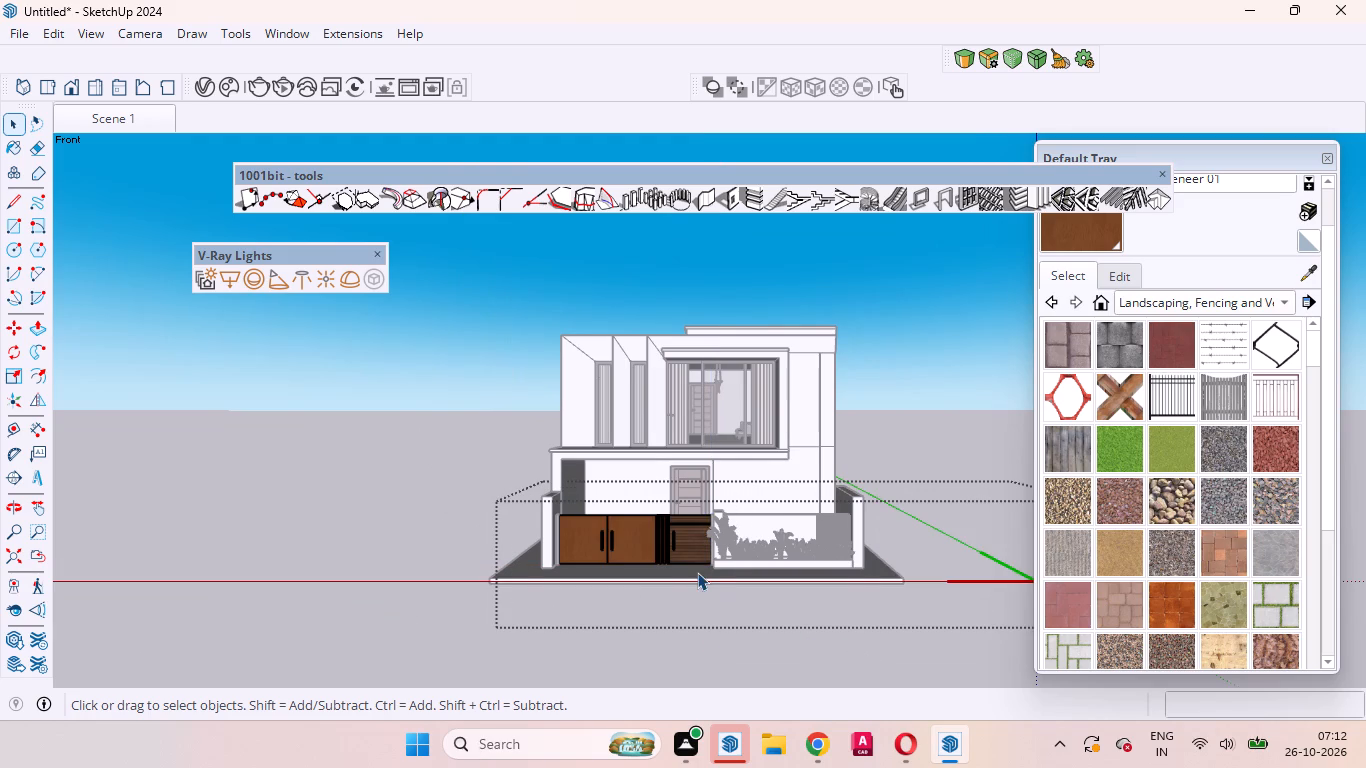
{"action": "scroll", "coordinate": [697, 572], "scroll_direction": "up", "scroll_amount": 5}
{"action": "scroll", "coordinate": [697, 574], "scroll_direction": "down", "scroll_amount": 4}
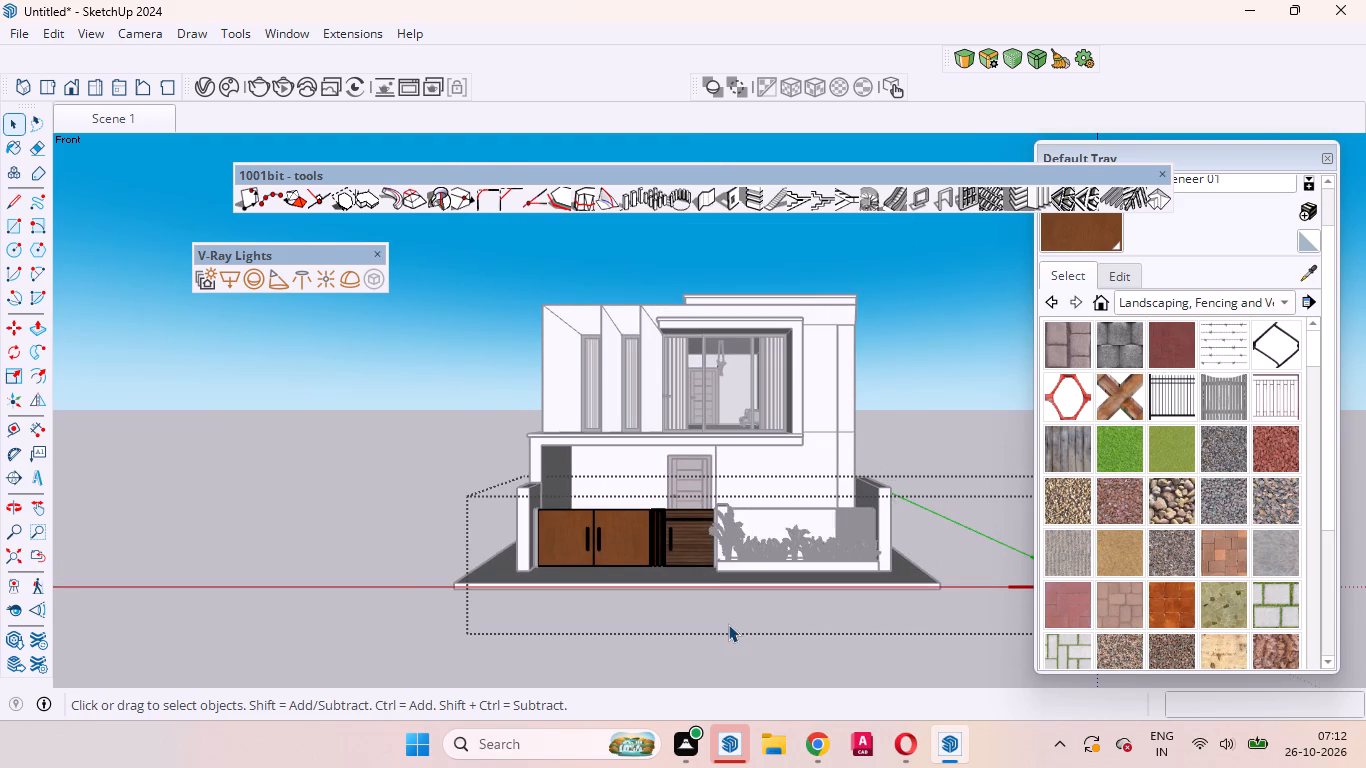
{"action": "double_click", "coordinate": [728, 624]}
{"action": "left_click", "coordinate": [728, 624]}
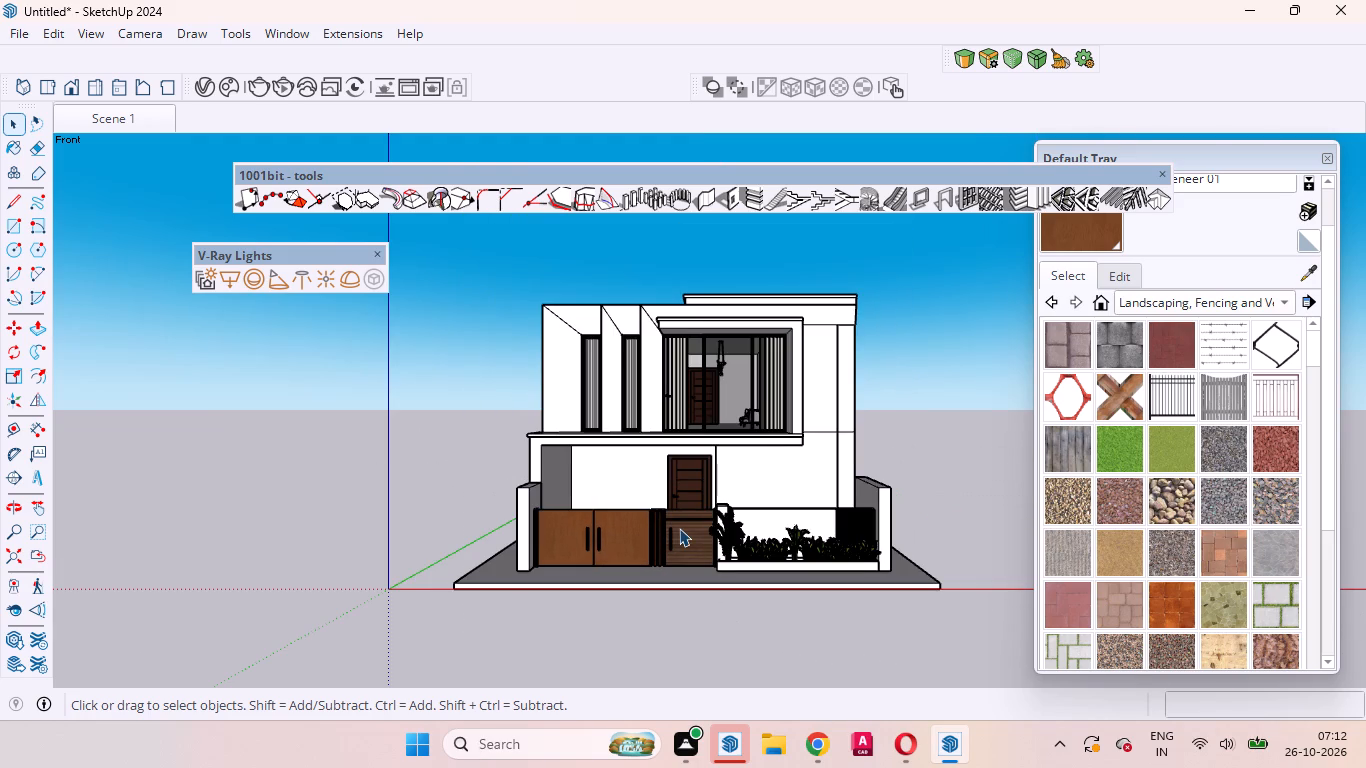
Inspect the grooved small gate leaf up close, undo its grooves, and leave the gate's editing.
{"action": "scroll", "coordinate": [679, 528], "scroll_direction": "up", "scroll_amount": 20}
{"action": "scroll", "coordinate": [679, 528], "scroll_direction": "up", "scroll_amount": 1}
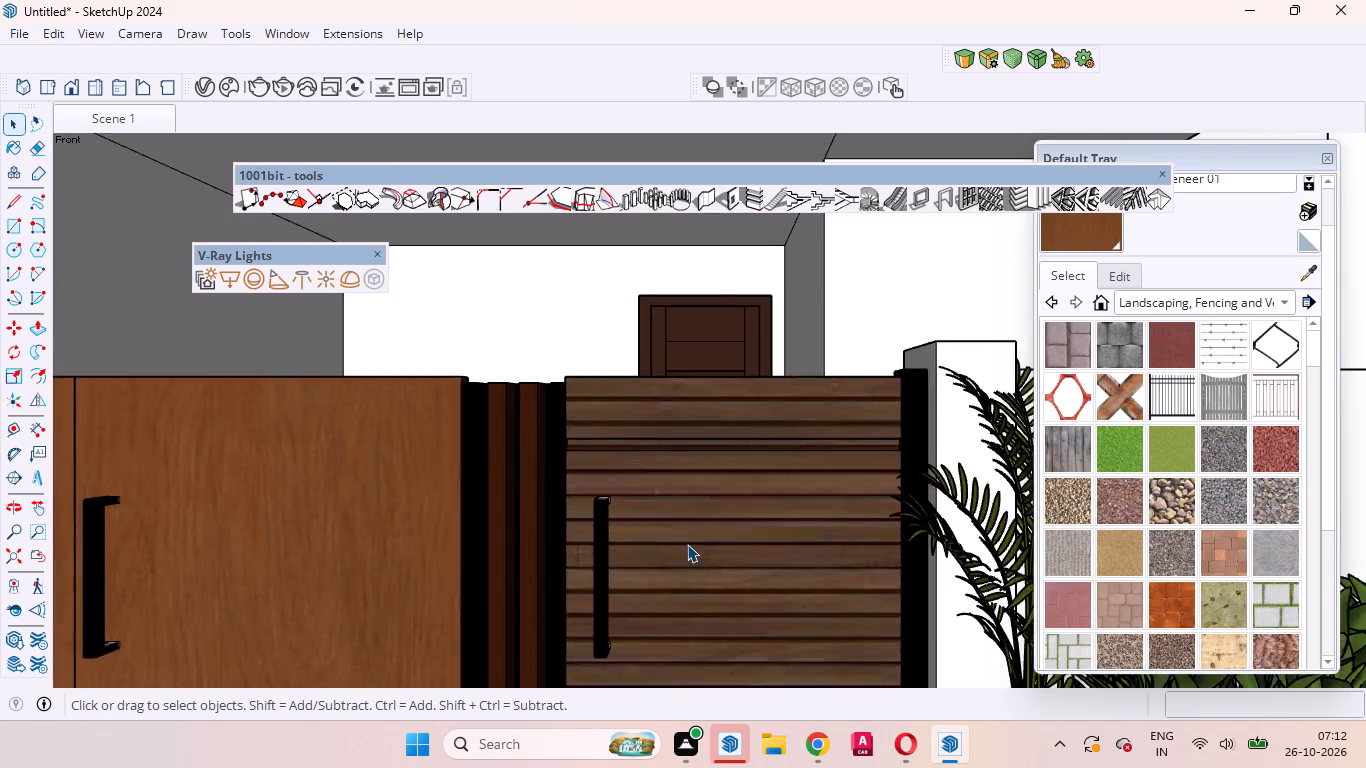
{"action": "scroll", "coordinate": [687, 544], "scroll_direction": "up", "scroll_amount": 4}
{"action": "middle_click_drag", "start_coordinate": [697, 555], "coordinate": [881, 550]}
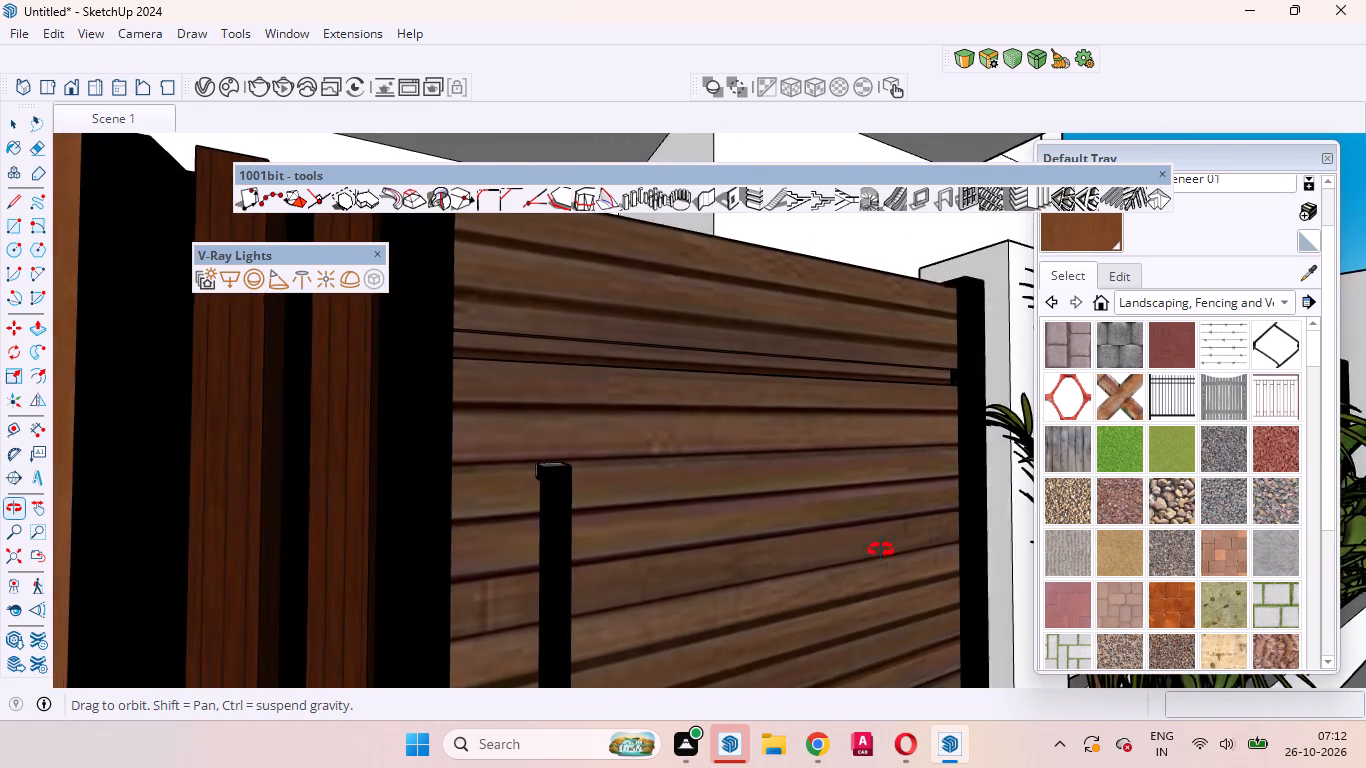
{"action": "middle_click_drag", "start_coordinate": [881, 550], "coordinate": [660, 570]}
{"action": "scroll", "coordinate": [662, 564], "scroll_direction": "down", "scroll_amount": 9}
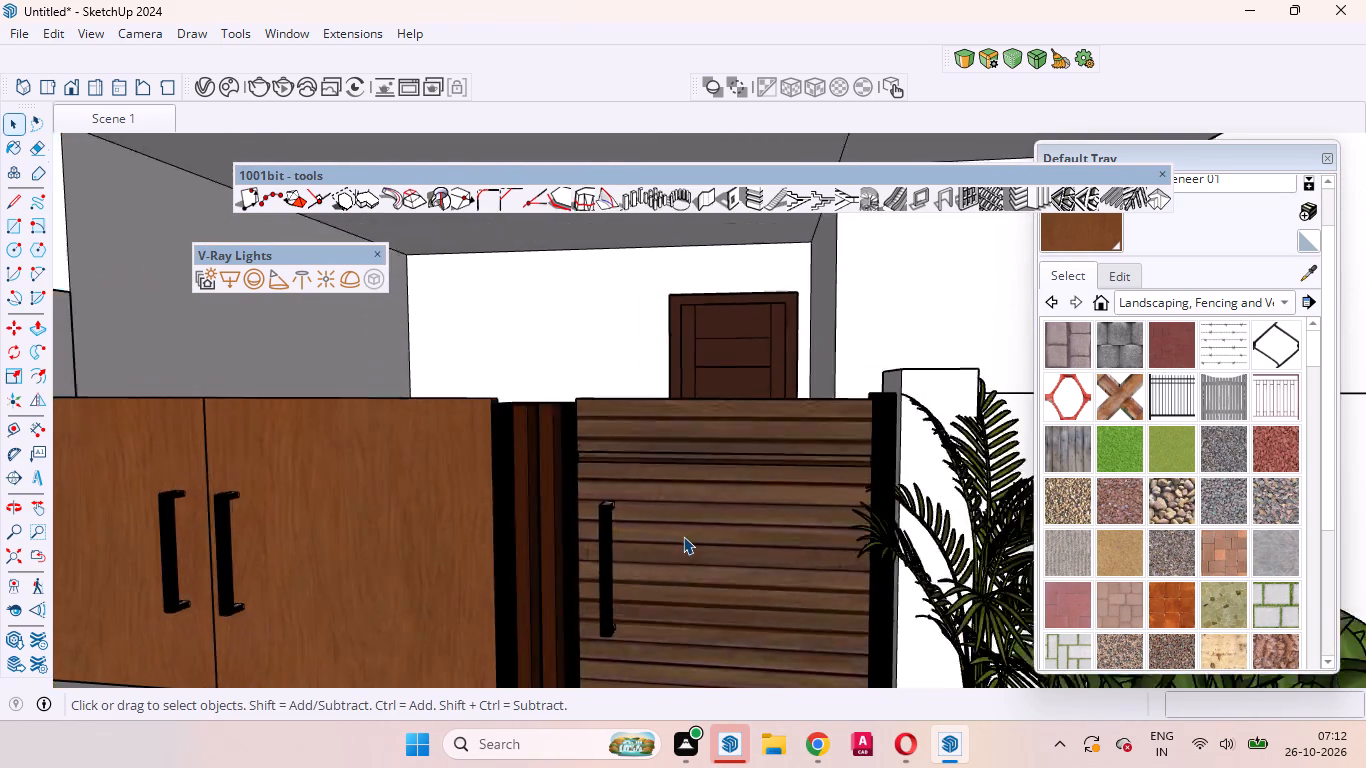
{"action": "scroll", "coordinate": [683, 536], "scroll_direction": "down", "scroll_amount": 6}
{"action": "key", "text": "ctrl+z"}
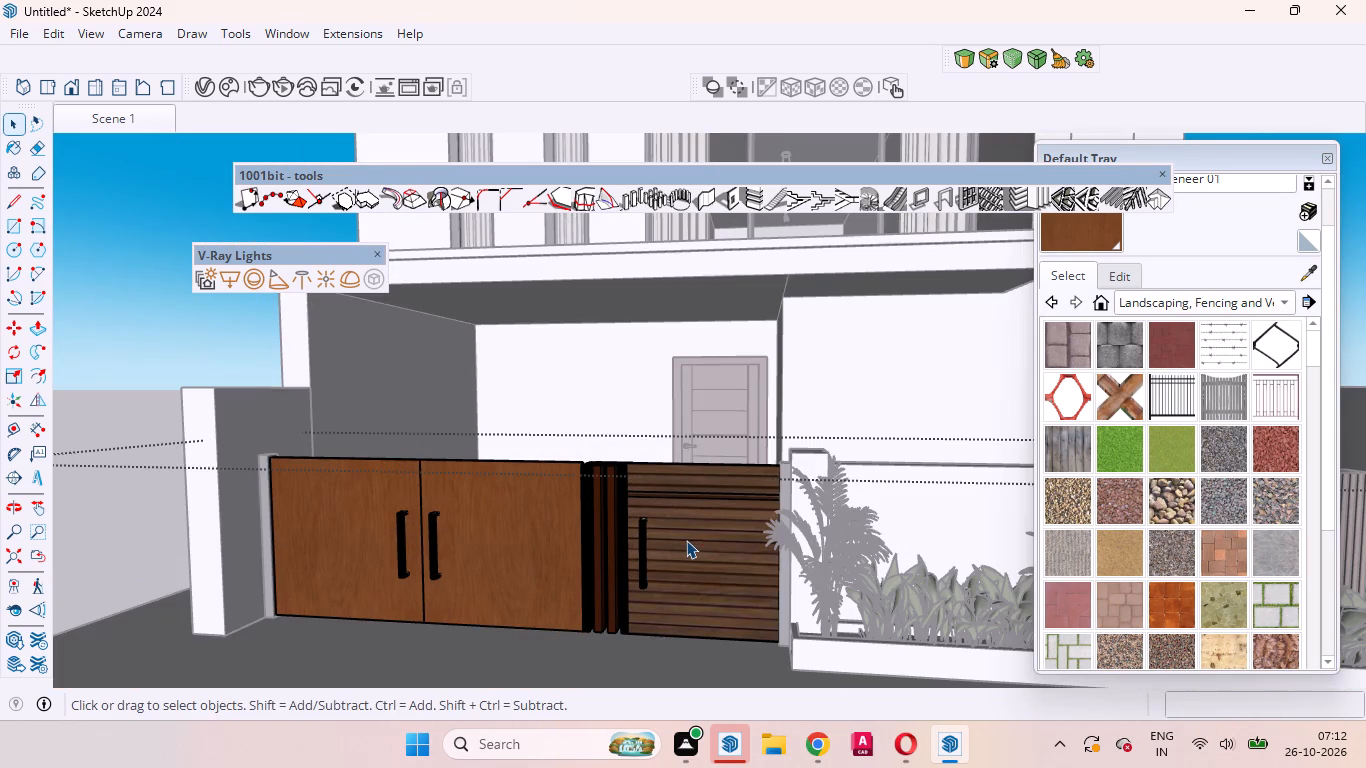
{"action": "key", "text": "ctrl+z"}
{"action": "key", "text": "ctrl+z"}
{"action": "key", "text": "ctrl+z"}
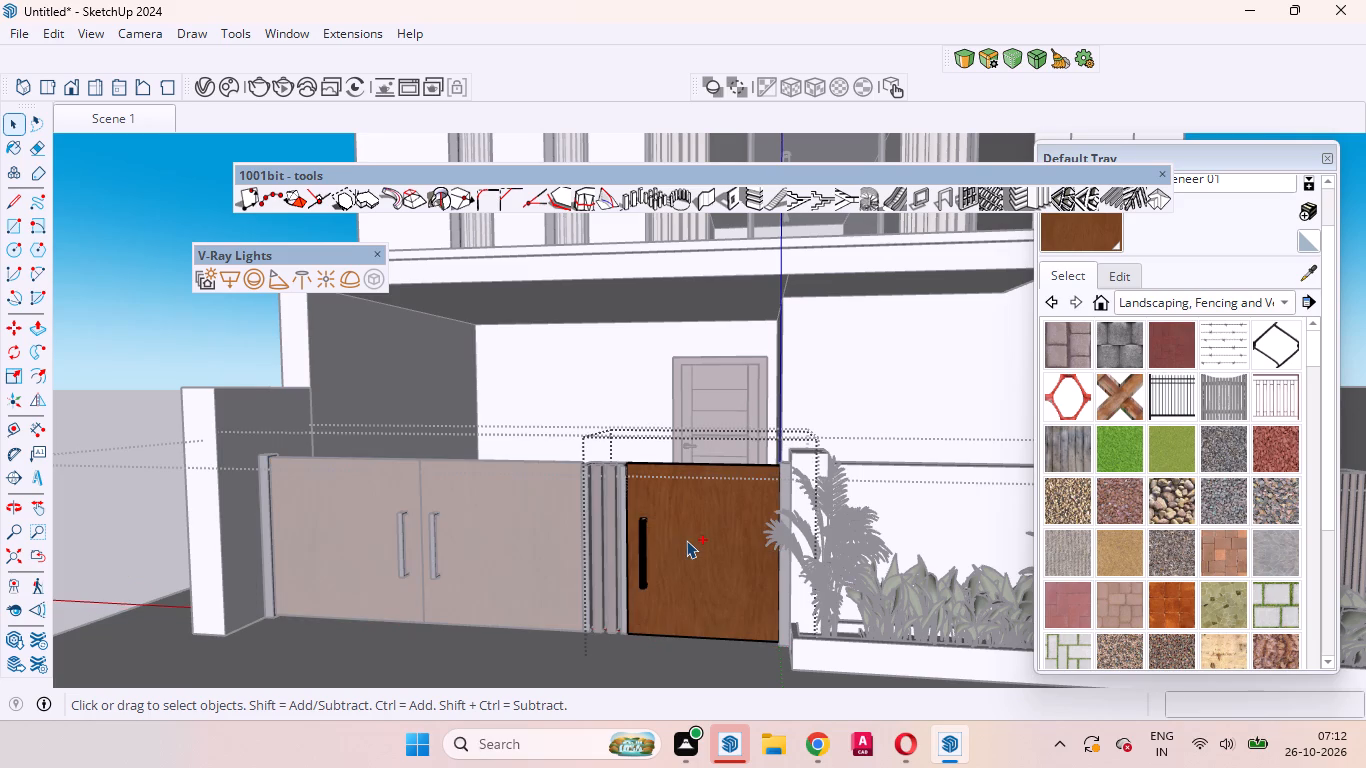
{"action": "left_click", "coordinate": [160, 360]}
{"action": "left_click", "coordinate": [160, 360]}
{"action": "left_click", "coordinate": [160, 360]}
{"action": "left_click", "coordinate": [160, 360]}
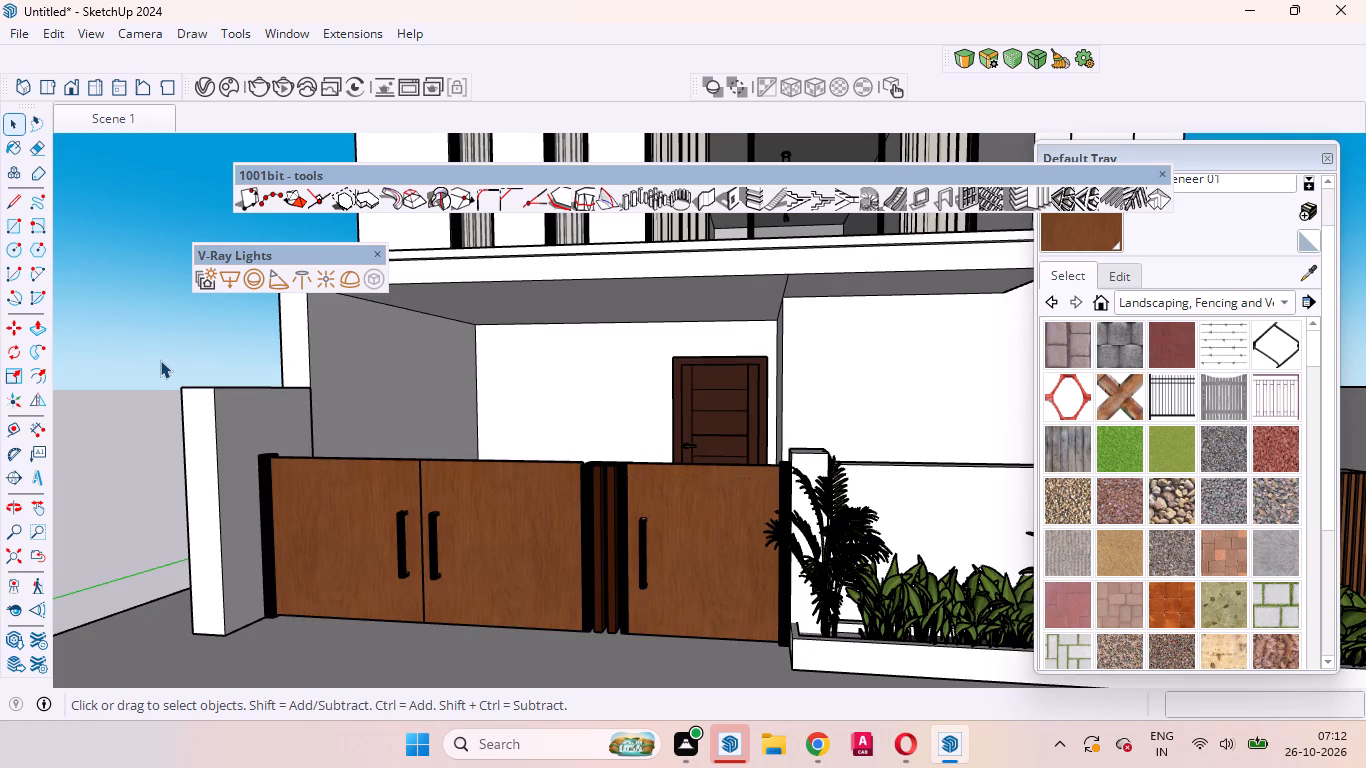
Return to the saved Scene 1 view and close the floating 1001bit tools.
{"action": "left_click", "coordinate": [123, 118]}
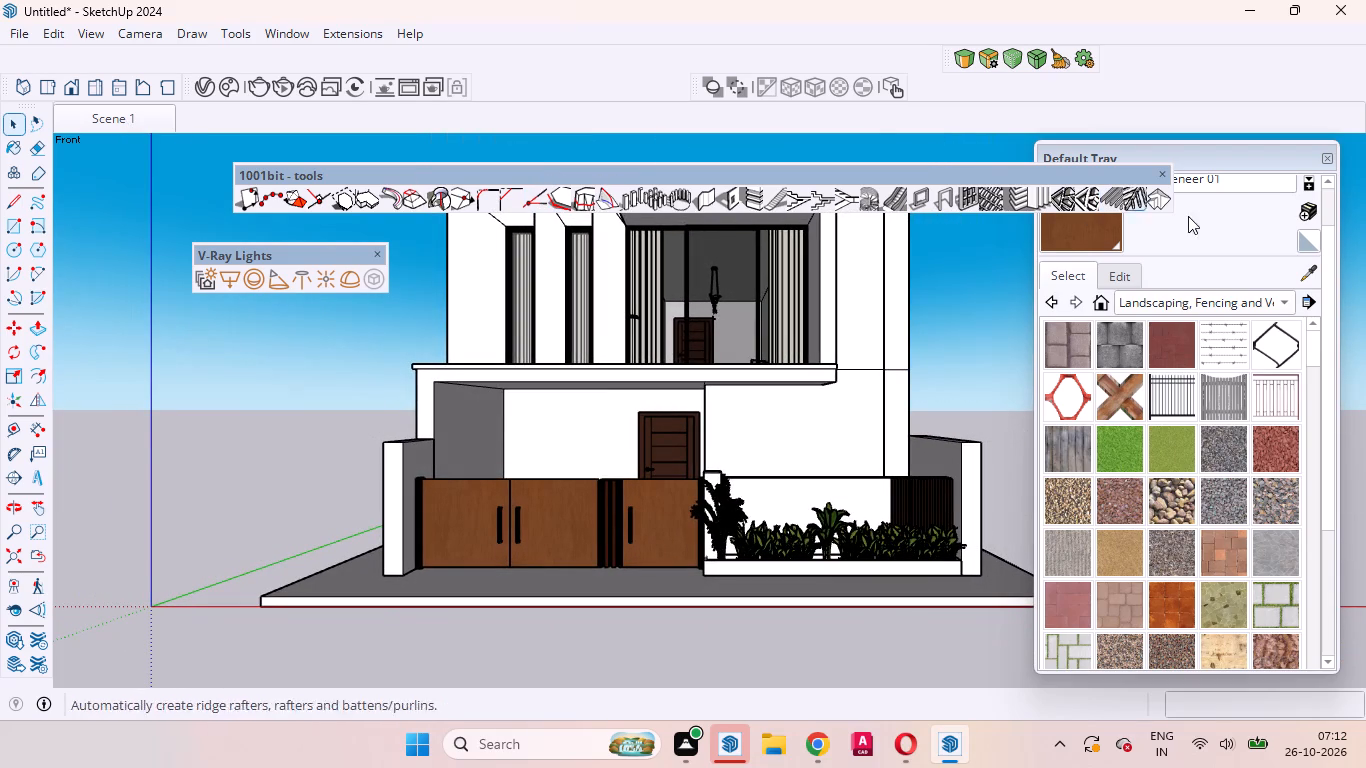
{"action": "left_click", "coordinate": [1161, 173]}
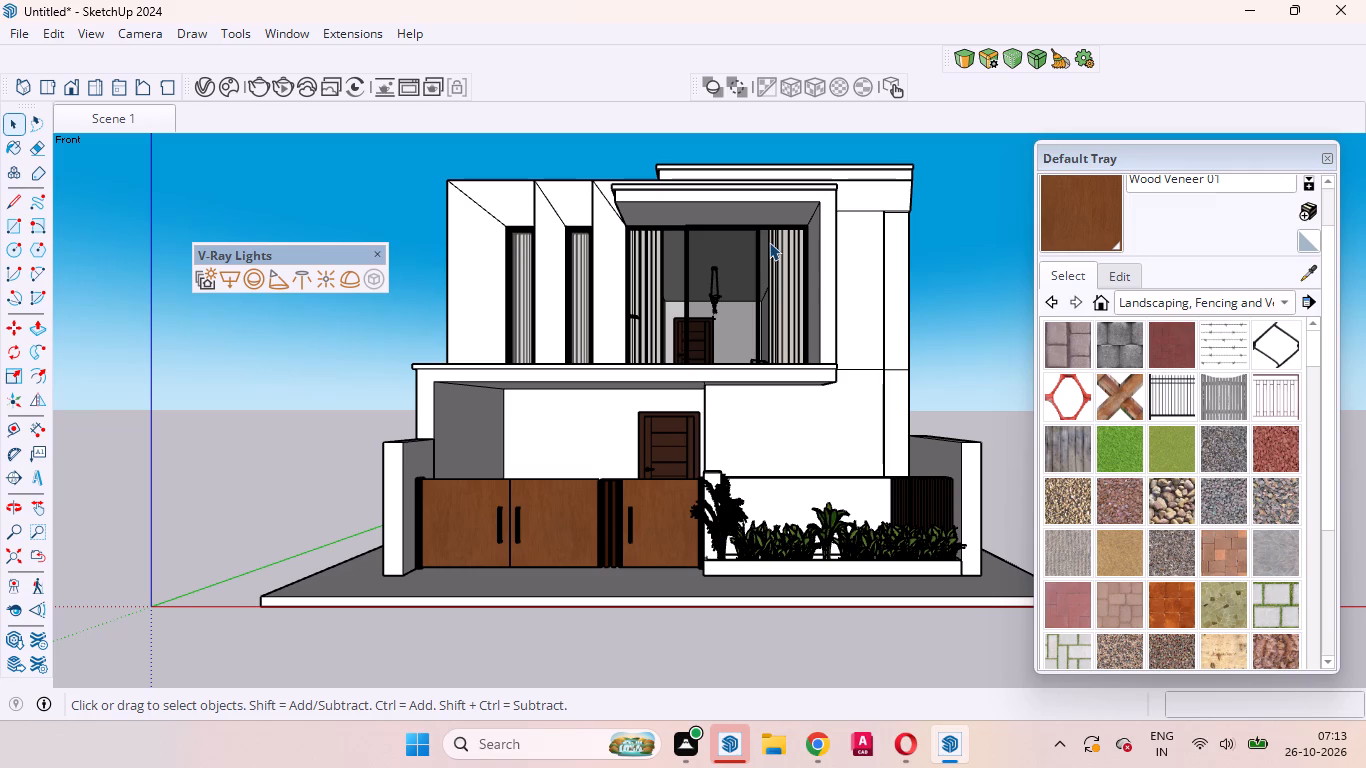
Examine the upper-floor balcony, its floor edge, side wall and window bays, up close and against the whole house.
{"action": "scroll", "coordinate": [692, 341], "scroll_direction": "down", "scroll_amount": 5}
{"action": "scroll", "coordinate": [665, 307], "scroll_direction": "up", "scroll_amount": 9}
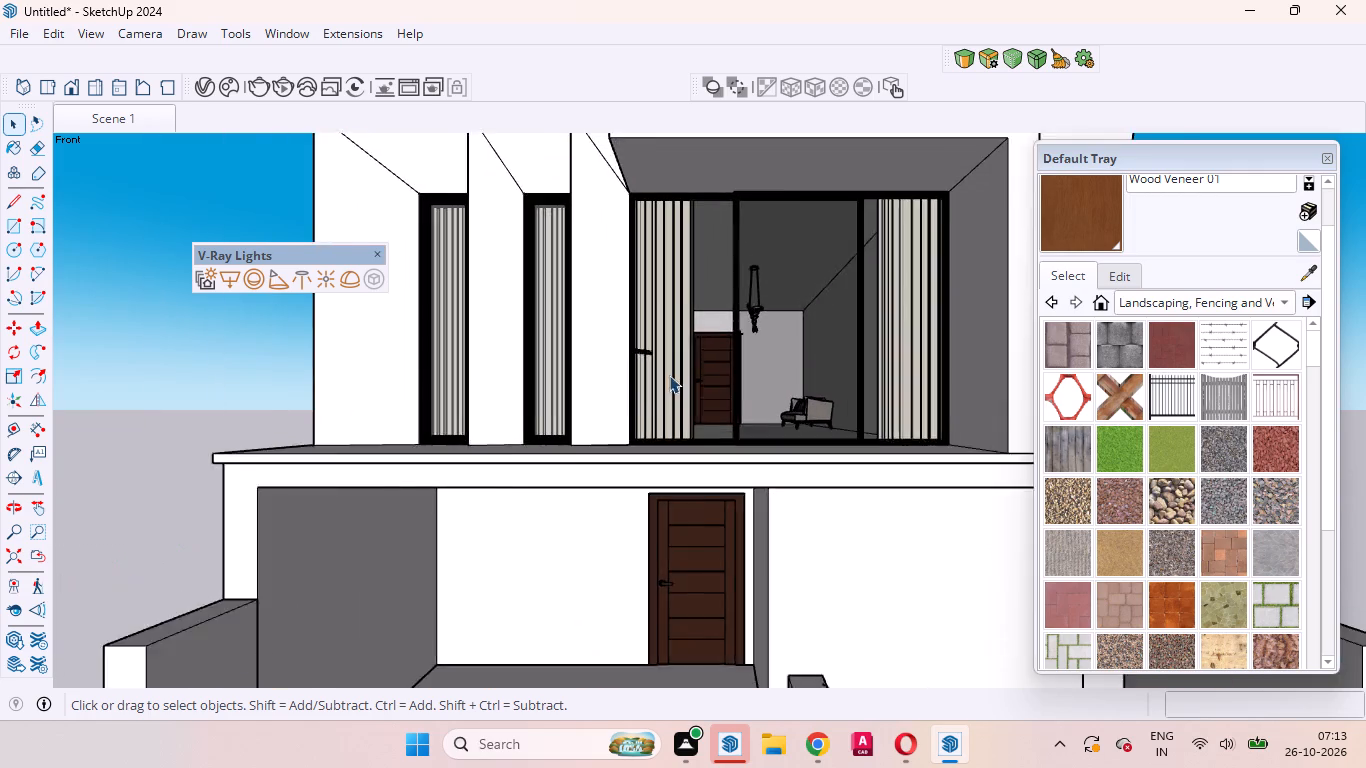
{"action": "scroll", "coordinate": [669, 375], "scroll_direction": "up", "scroll_amount": 2}
{"action": "middle_click_drag", "start_coordinate": [673, 387], "coordinate": [755, 521]}
{"action": "scroll", "coordinate": [626, 396], "scroll_direction": "down", "scroll_amount": 5}
{"action": "scroll", "coordinate": [679, 401], "scroll_direction": "up", "scroll_amount": 4}
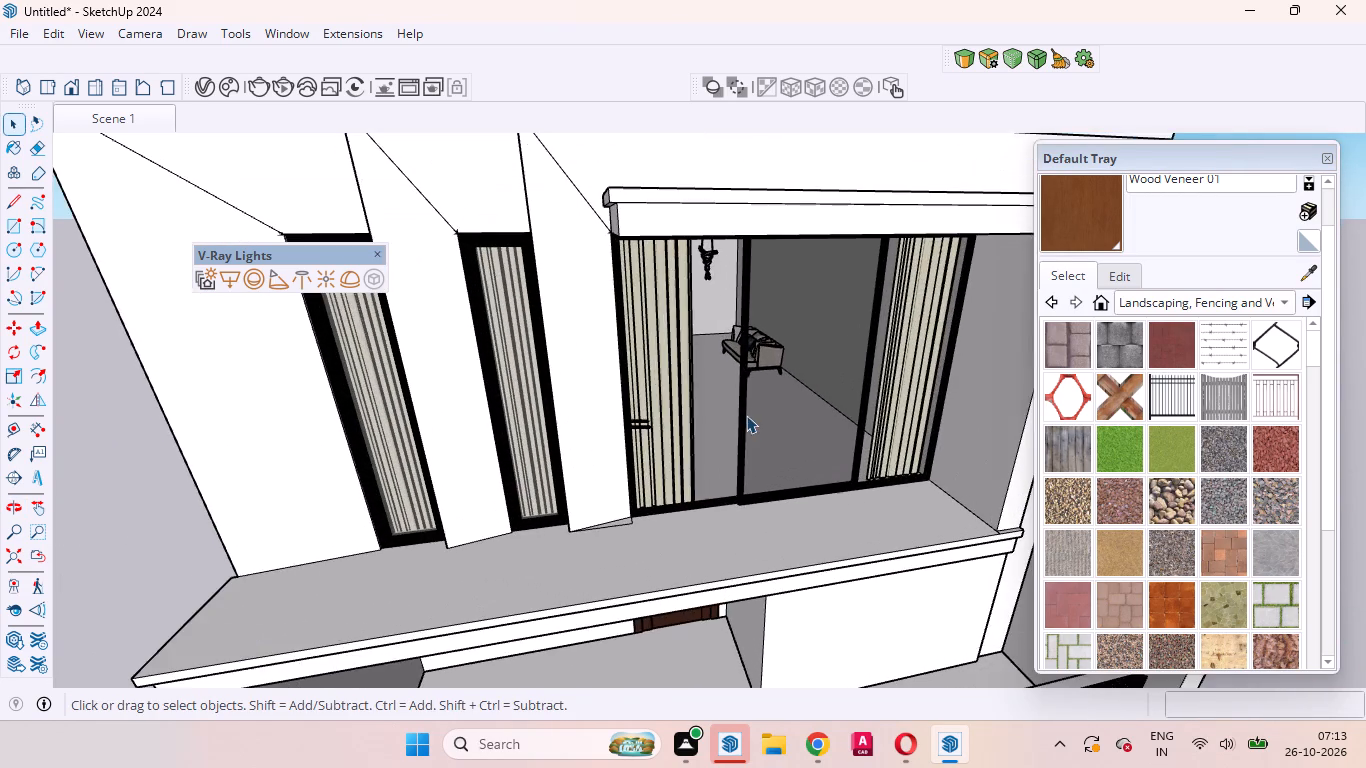
{"action": "scroll", "coordinate": [720, 426], "scroll_direction": "down", "scroll_amount": 4}
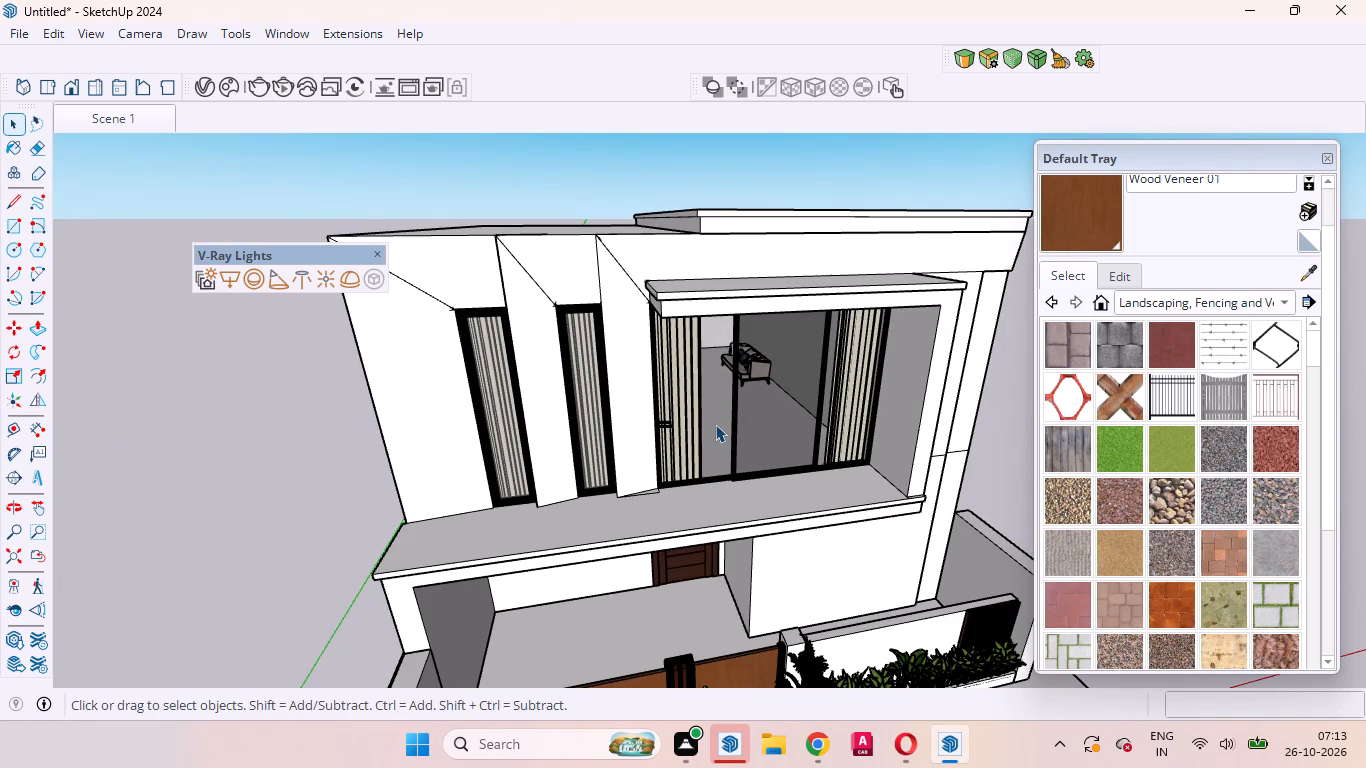
{"action": "scroll", "coordinate": [715, 424], "scroll_direction": "up", "scroll_amount": 3}
{"action": "scroll", "coordinate": [715, 424], "scroll_direction": "down", "scroll_amount": 6}
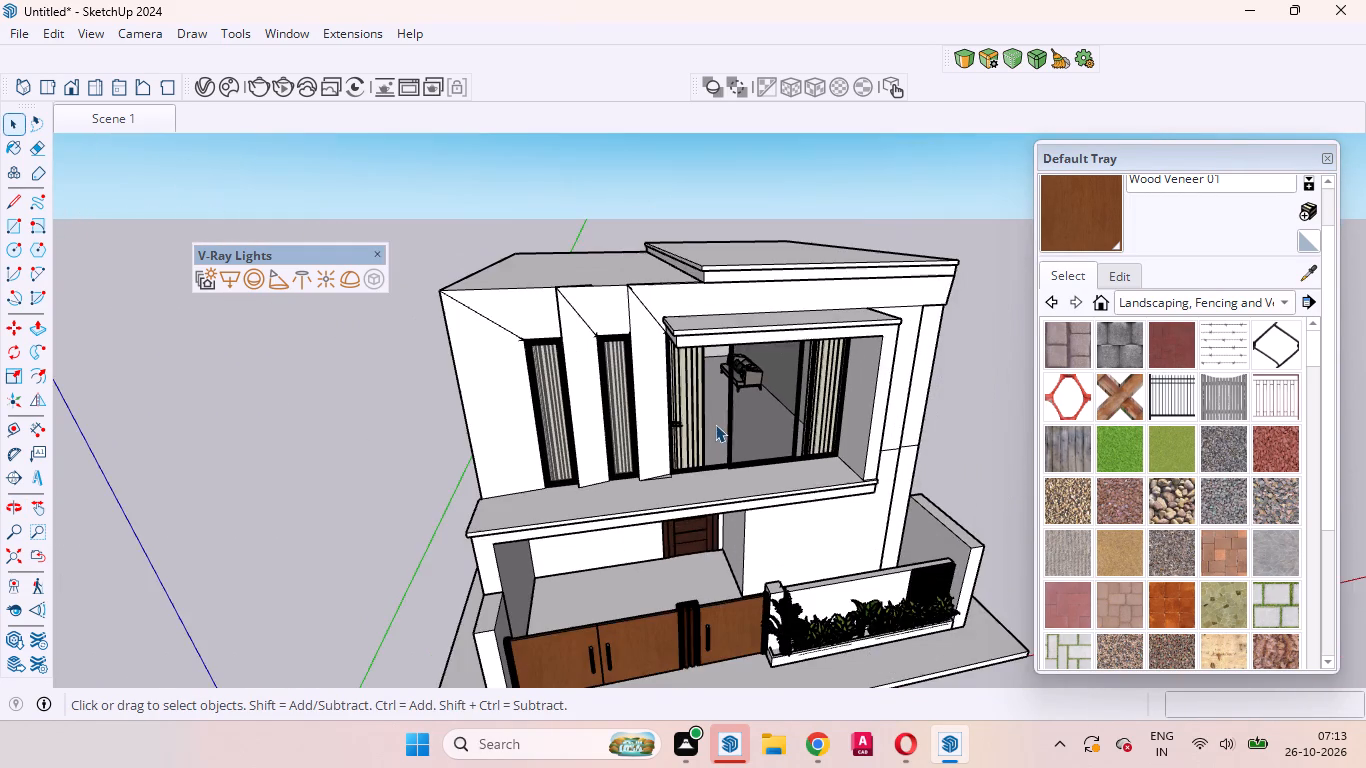
{"action": "scroll", "coordinate": [715, 424], "scroll_direction": "up", "scroll_amount": 2}
{"action": "scroll", "coordinate": [715, 424], "scroll_direction": "down", "scroll_amount": 11}
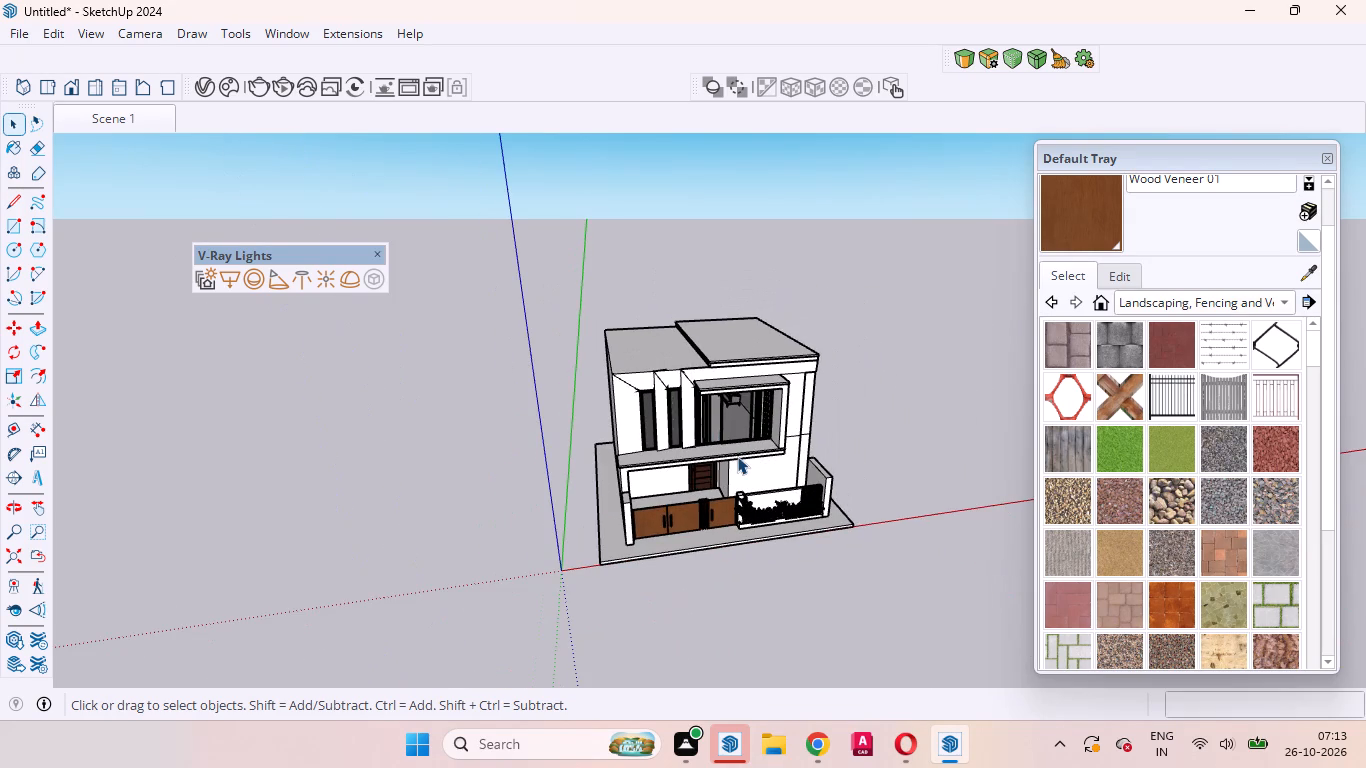
{"action": "scroll", "coordinate": [749, 456], "scroll_direction": "up", "scroll_amount": 16}
{"action": "middle_click_drag", "start_coordinate": [754, 452], "coordinate": [774, 468]}
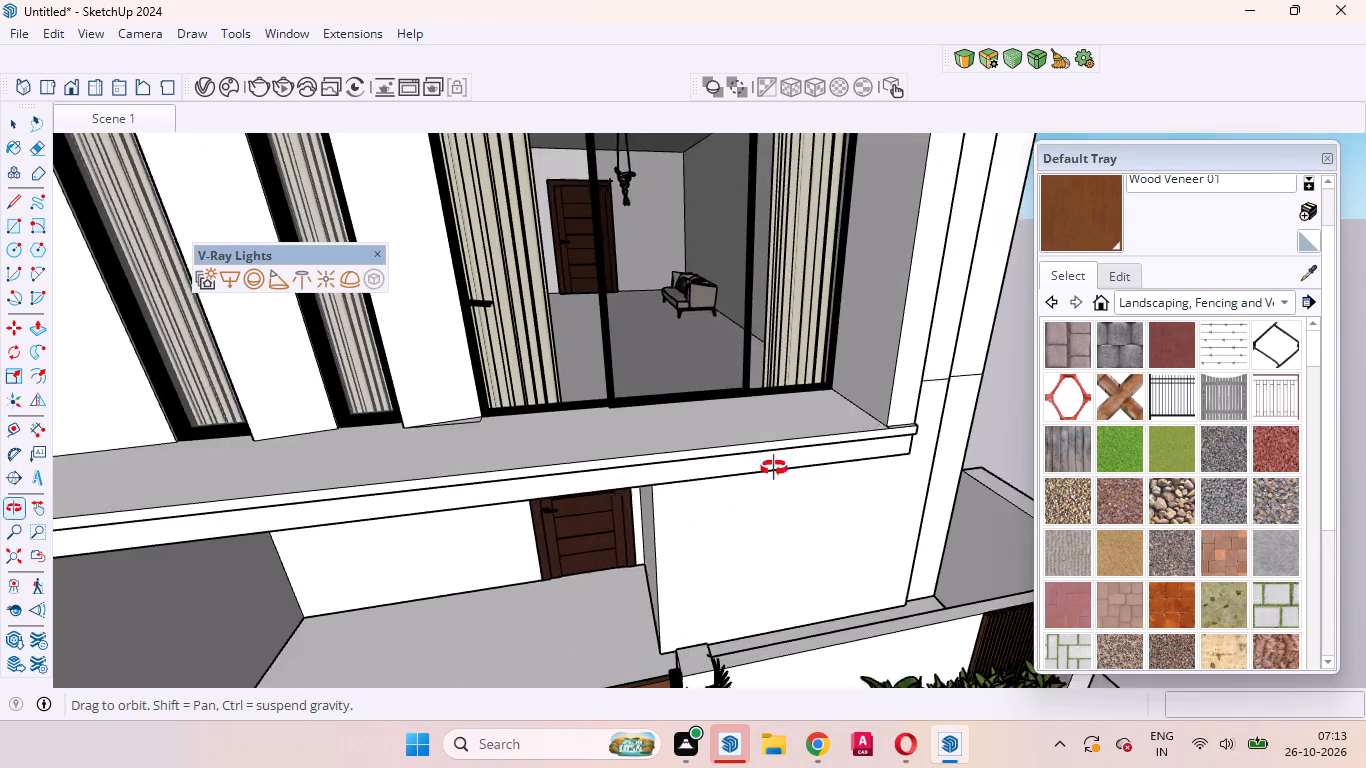
{"action": "middle_click_drag", "start_coordinate": [774, 468], "coordinate": [907, 518]}
{"action": "scroll", "coordinate": [880, 454], "scroll_direction": "up", "scroll_amount": 3}
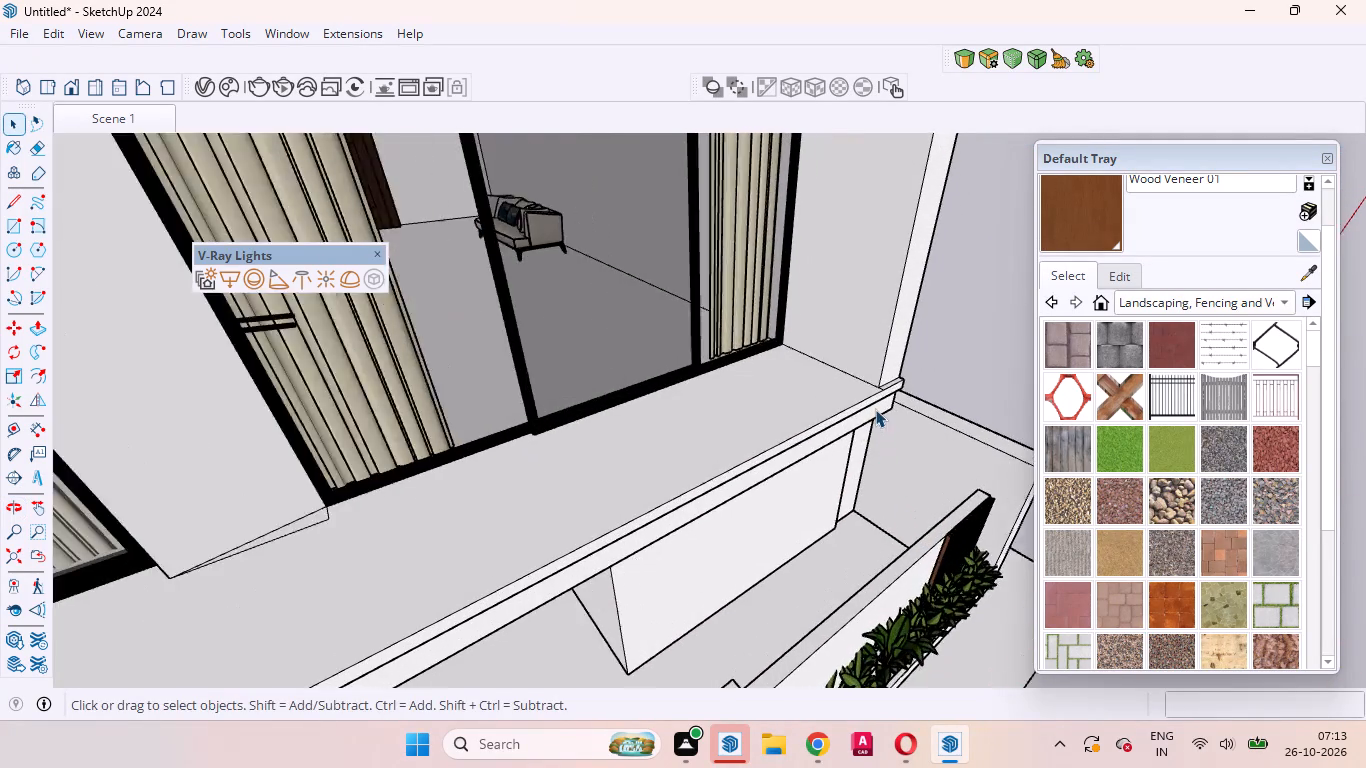
{"action": "scroll", "coordinate": [875, 409], "scroll_direction": "up", "scroll_amount": 11}
{"action": "scroll", "coordinate": [851, 409], "scroll_direction": "down", "scroll_amount": 13}
{"action": "middle_click_drag", "start_coordinate": [815, 450], "coordinate": [789, 452]}
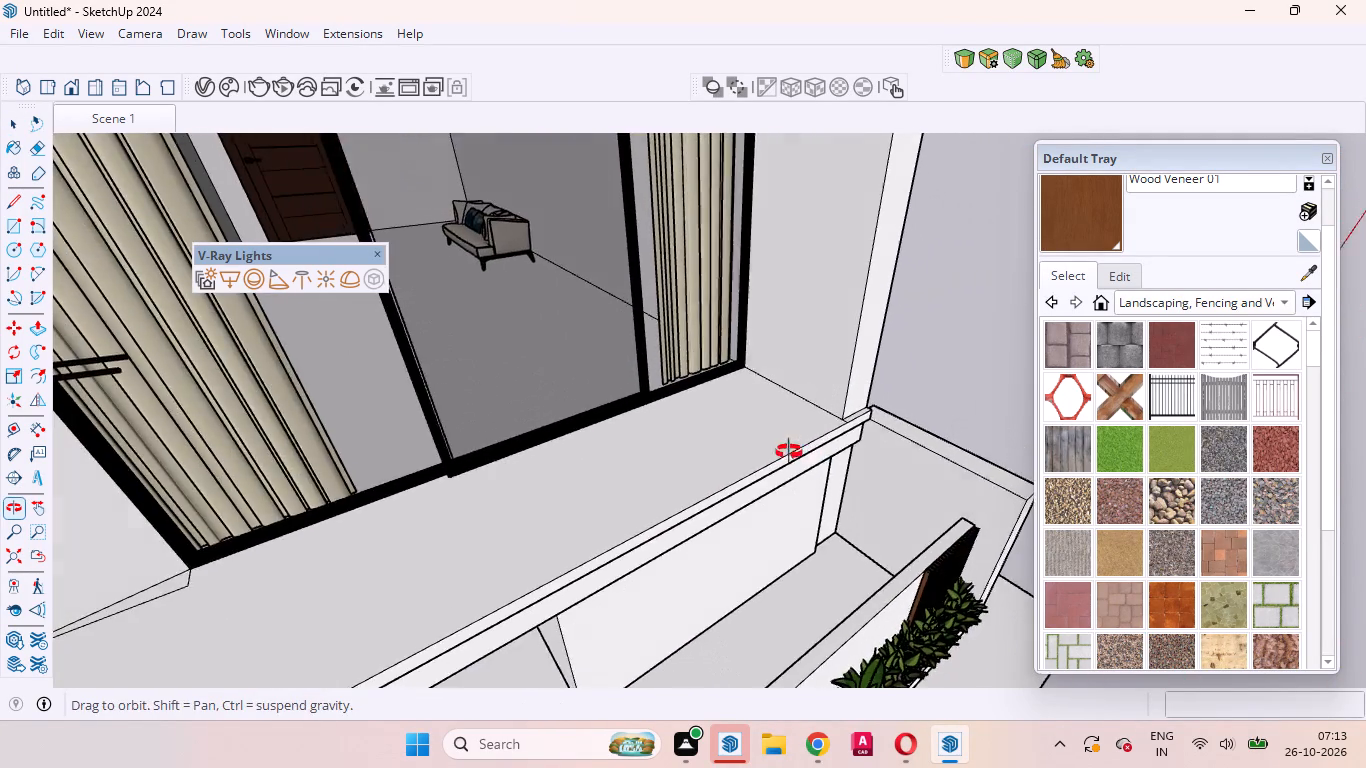
{"action": "middle_click_drag", "start_coordinate": [789, 452], "coordinate": [474, 442]}
{"action": "scroll", "coordinate": [584, 447], "scroll_direction": "down", "scroll_amount": 19}
{"action": "scroll", "coordinate": [446, 435], "scroll_direction": "up", "scroll_amount": 2}
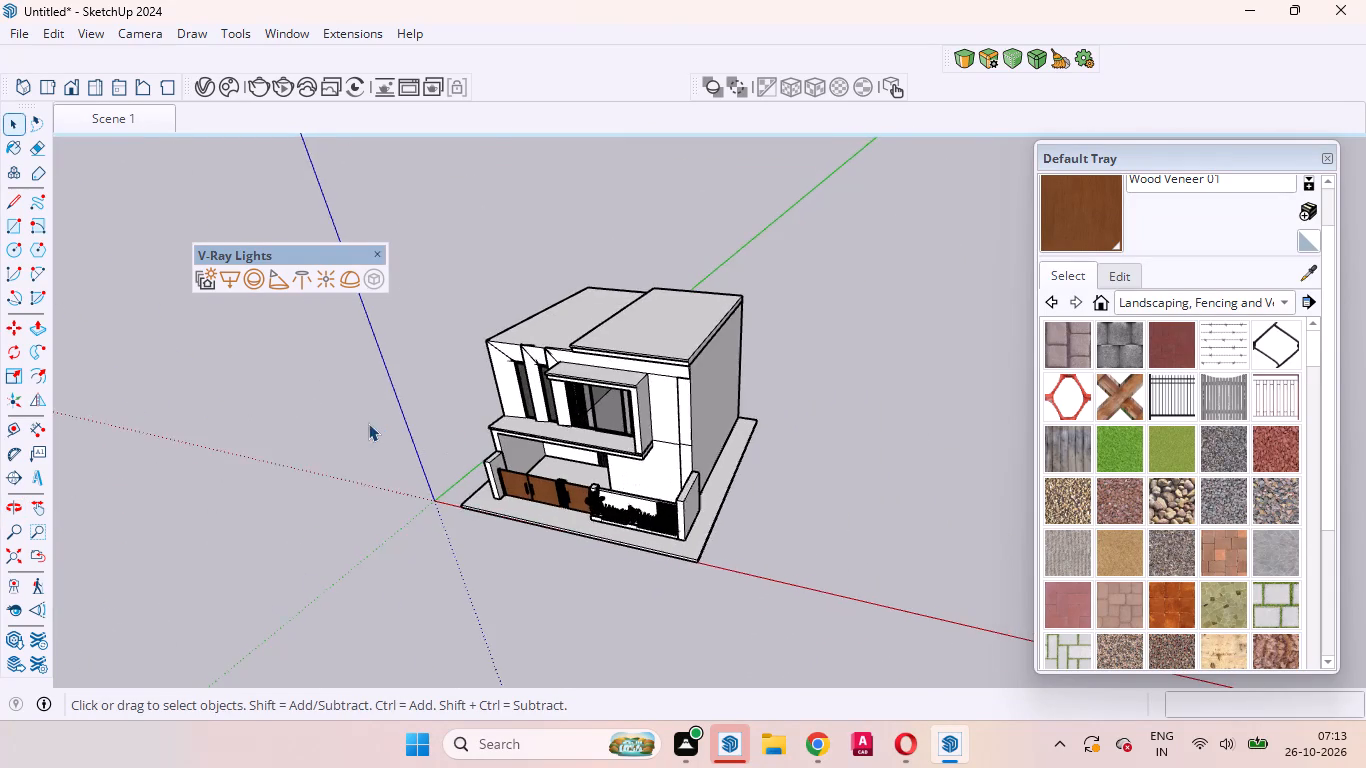
{"action": "scroll", "coordinate": [368, 423], "scroll_direction": "up", "scroll_amount": 12}
{"action": "scroll", "coordinate": [616, 433], "scroll_direction": "down", "scroll_amount": 6}
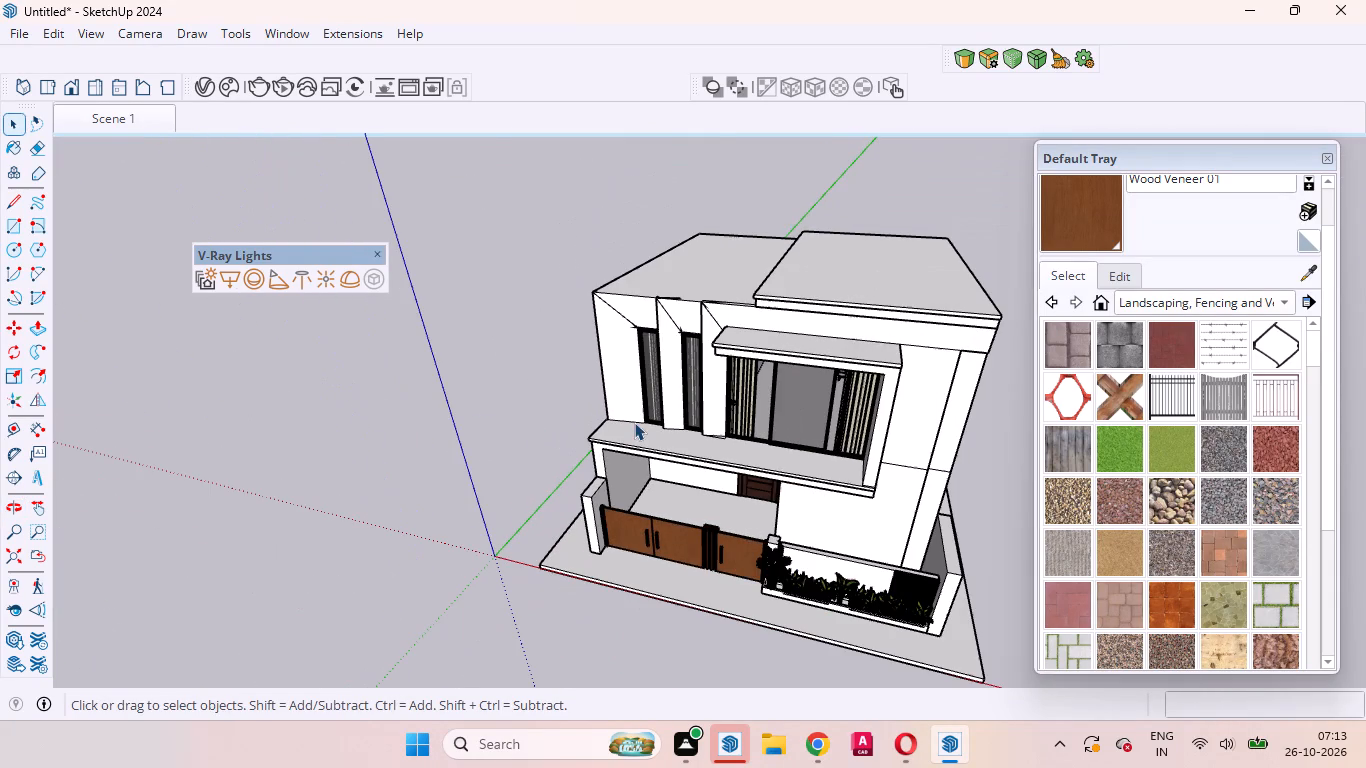
{"action": "scroll", "coordinate": [732, 444], "scroll_direction": "down", "scroll_amount": 2}
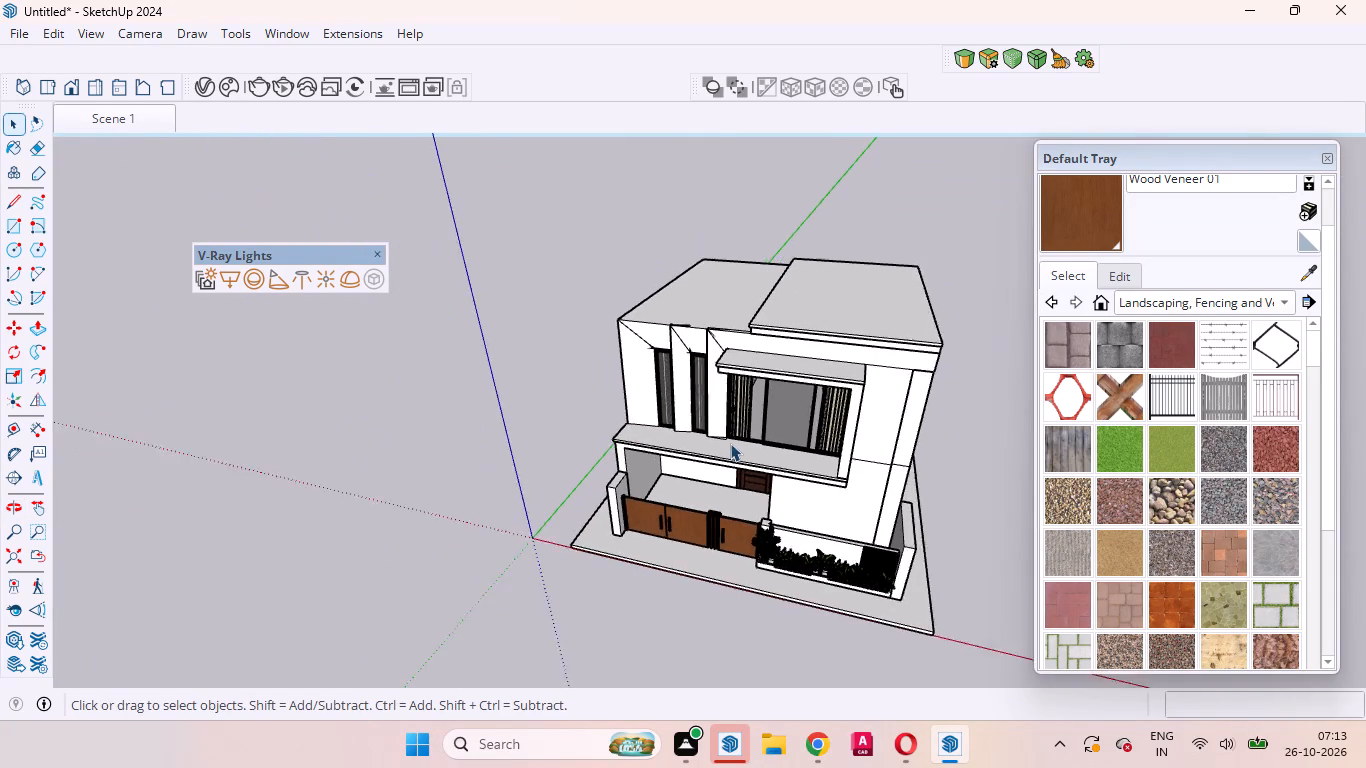
{"action": "scroll", "coordinate": [730, 443], "scroll_direction": "down", "scroll_amount": 2}
{"action": "scroll", "coordinate": [717, 413], "scroll_direction": "up", "scroll_amount": 20}
Place a guide from the wall corner beside the sliding door straight across the balcony floor, about 4' 2" to its front edge.
{"action": "scroll", "coordinate": [735, 466], "scroll_direction": "up", "scroll_amount": 1}
{"action": "middle_click_drag", "start_coordinate": [740, 471], "coordinate": [797, 487]}
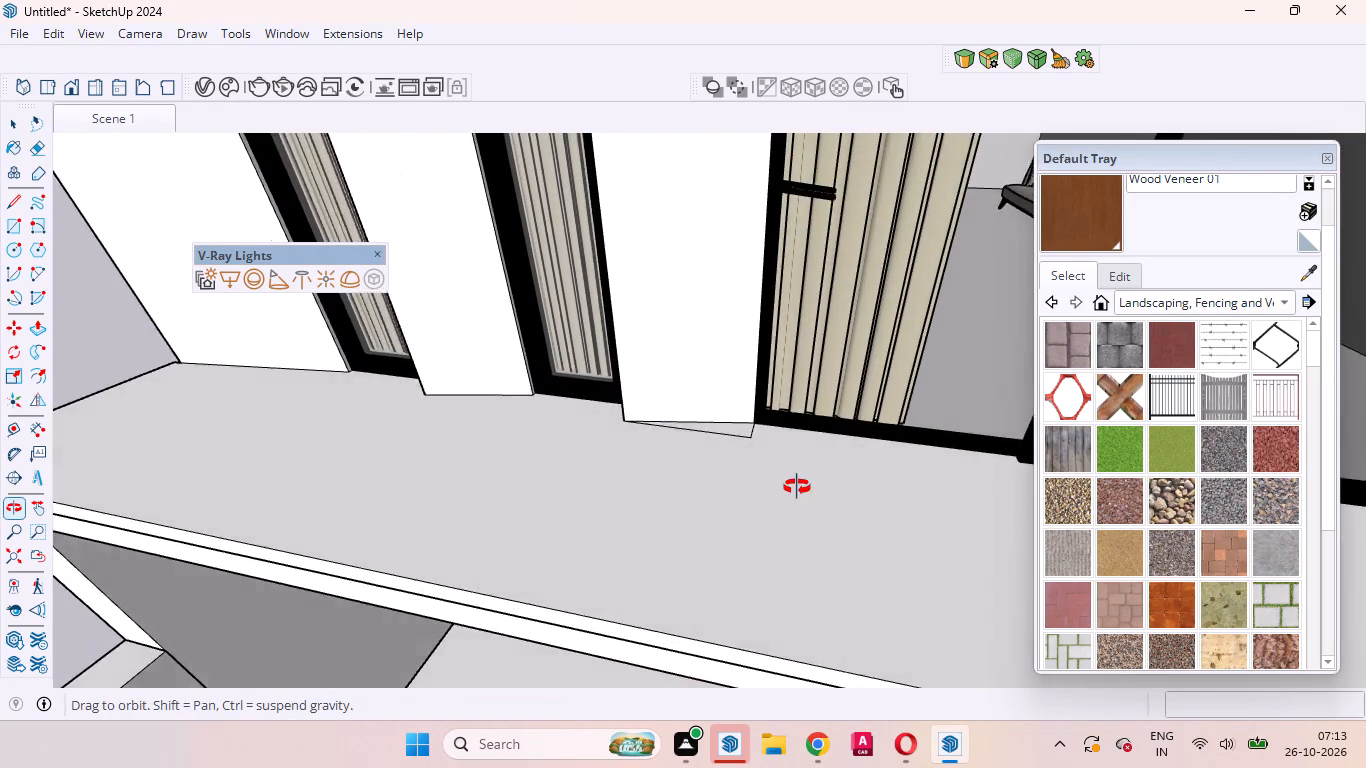
{"action": "middle_click_drag", "start_coordinate": [797, 487], "coordinate": [813, 492]}
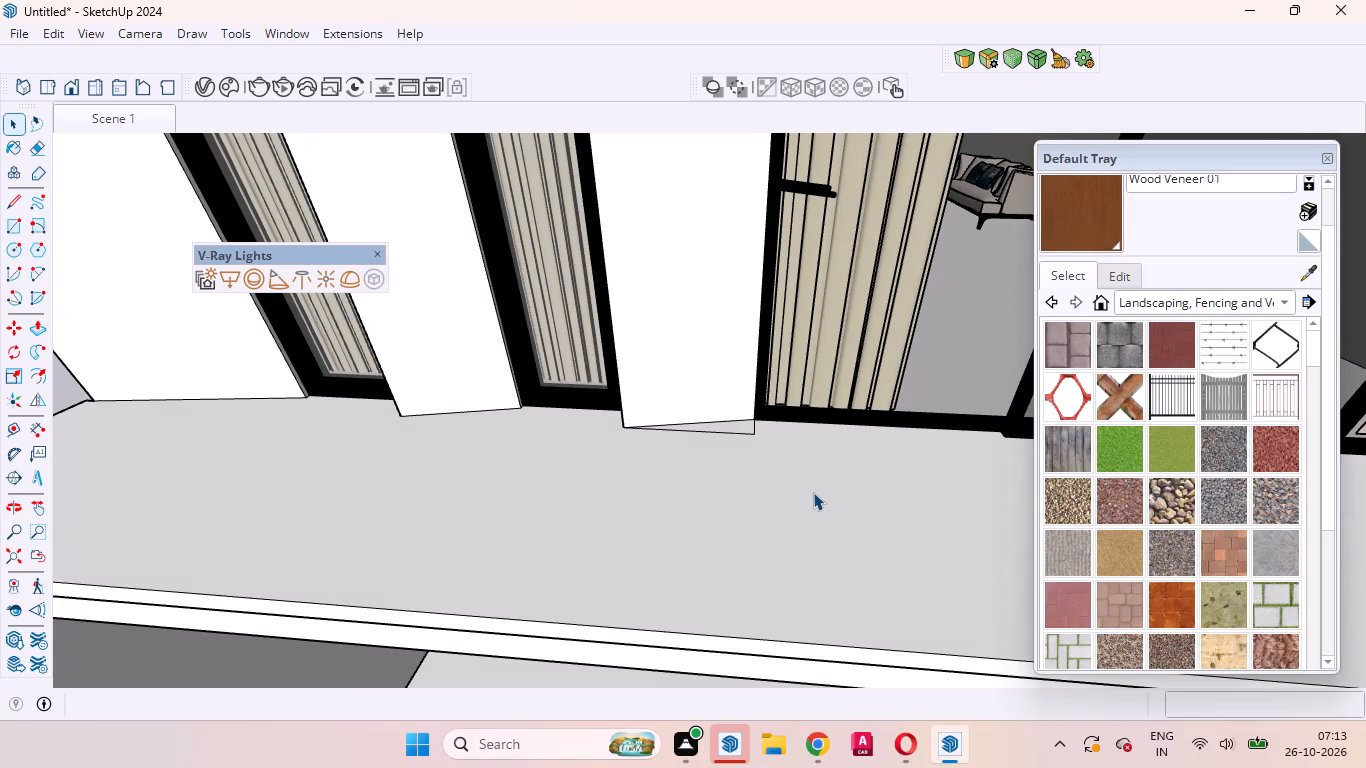
{"action": "key", "text": "t"}
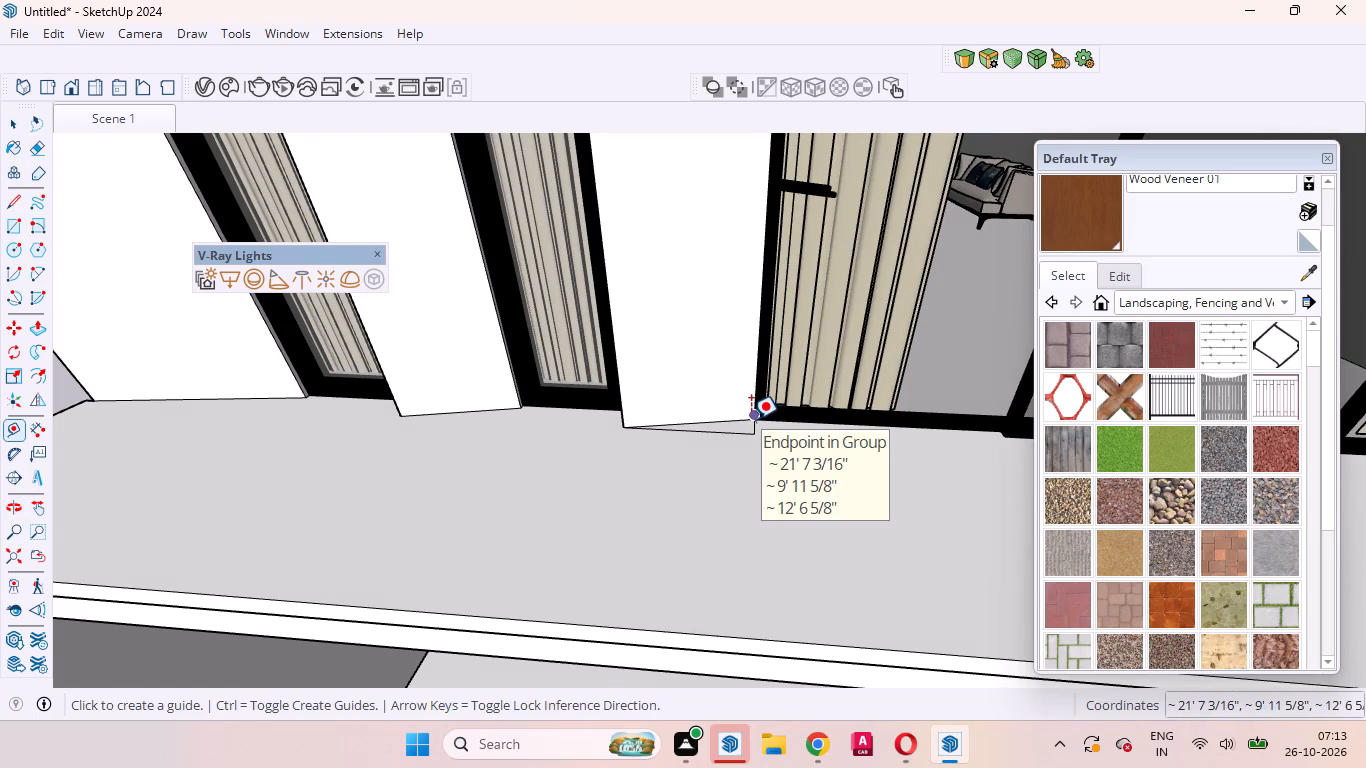
{"action": "left_click", "coordinate": [751, 419]}
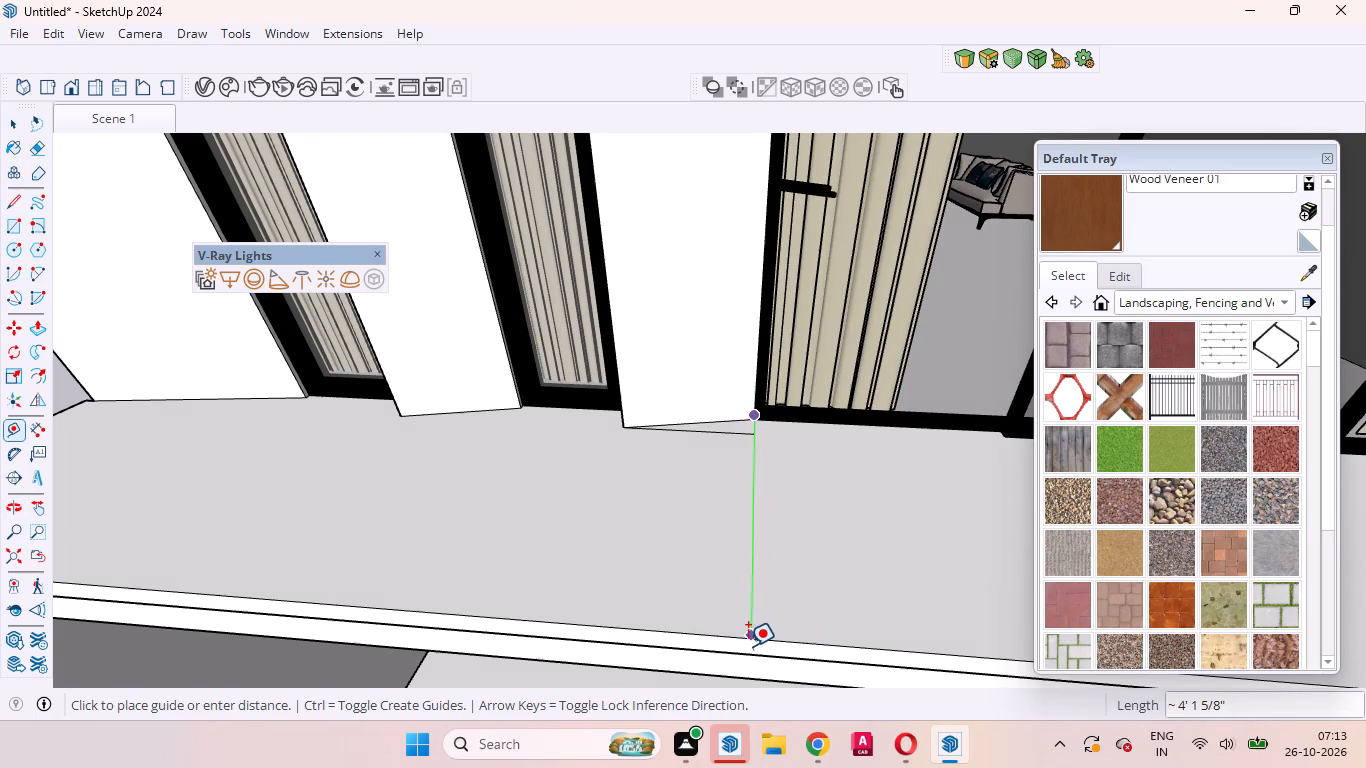
{"action": "left_click", "coordinate": [747, 639]}
{"action": "scroll", "coordinate": [738, 595], "scroll_direction": "down", "scroll_amount": 9}
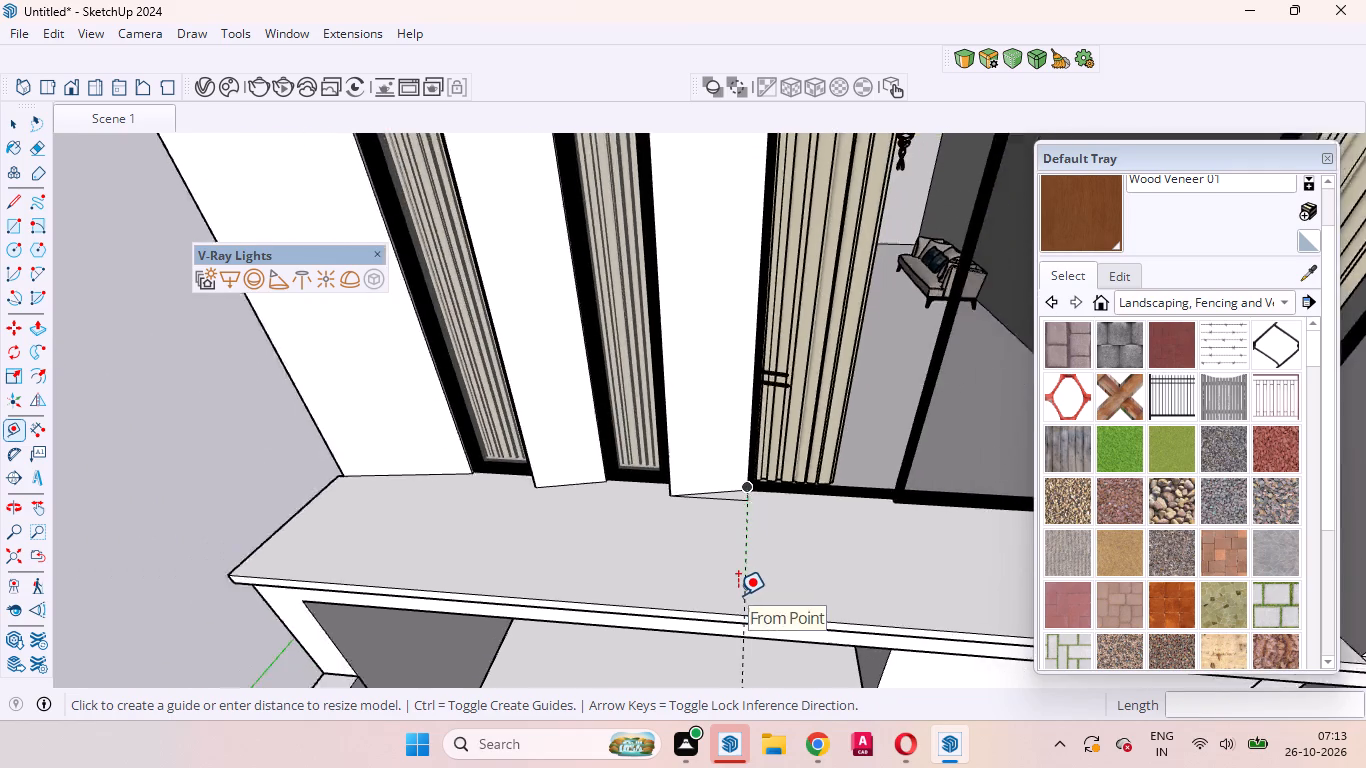
{"action": "scroll", "coordinate": [738, 595], "scroll_direction": "down", "scroll_amount": 4}
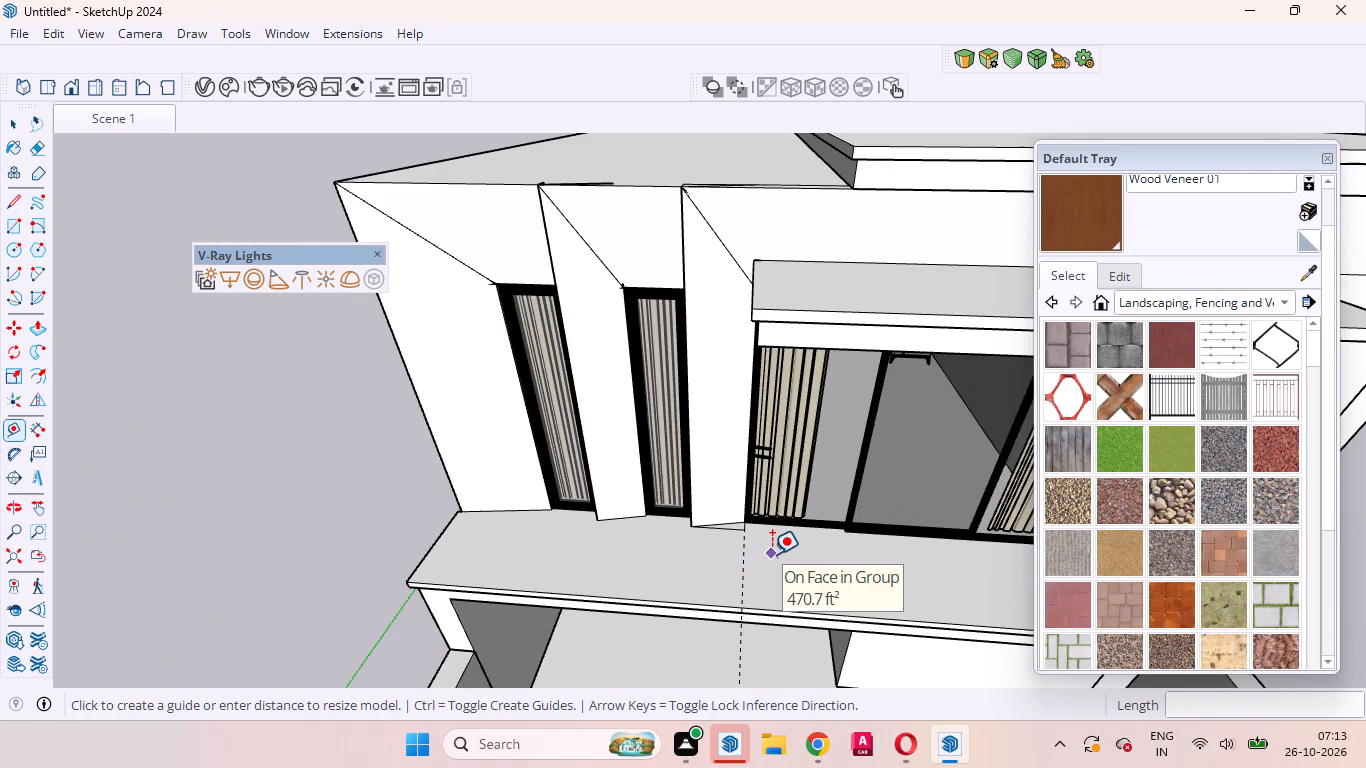
{"action": "key", "text": "space"}
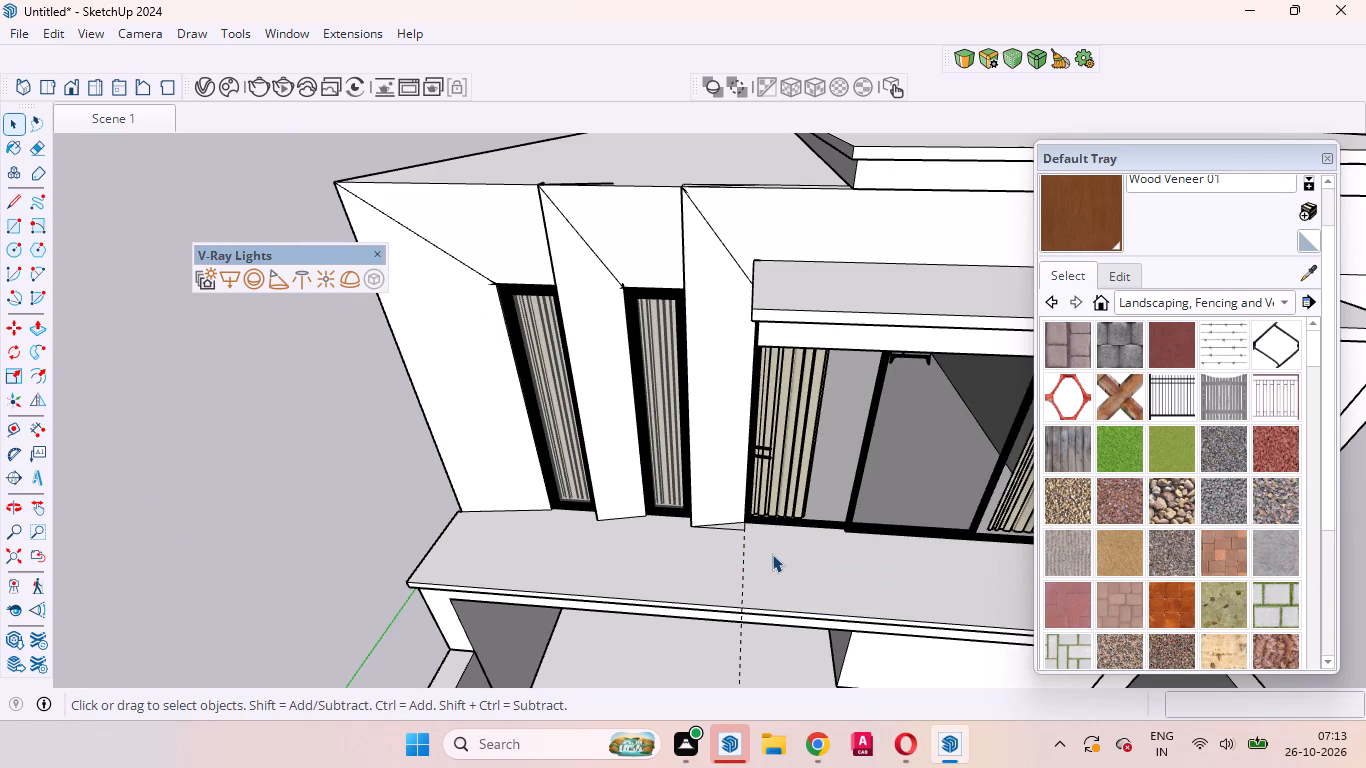
Show the Profile Builder 4 tools and float them over the model area.
{"action": "left_click", "coordinate": [588, 22]}
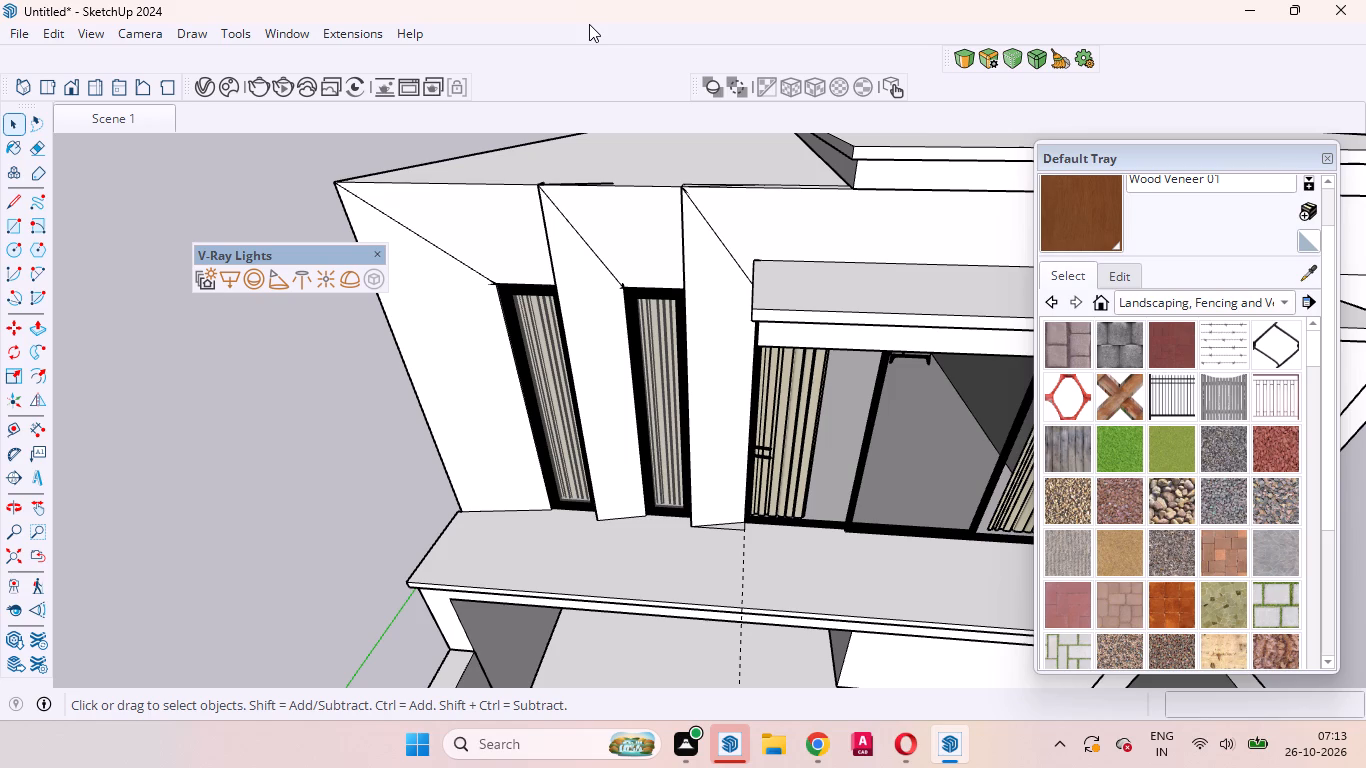
{"action": "right_click", "coordinate": [585, 25]}
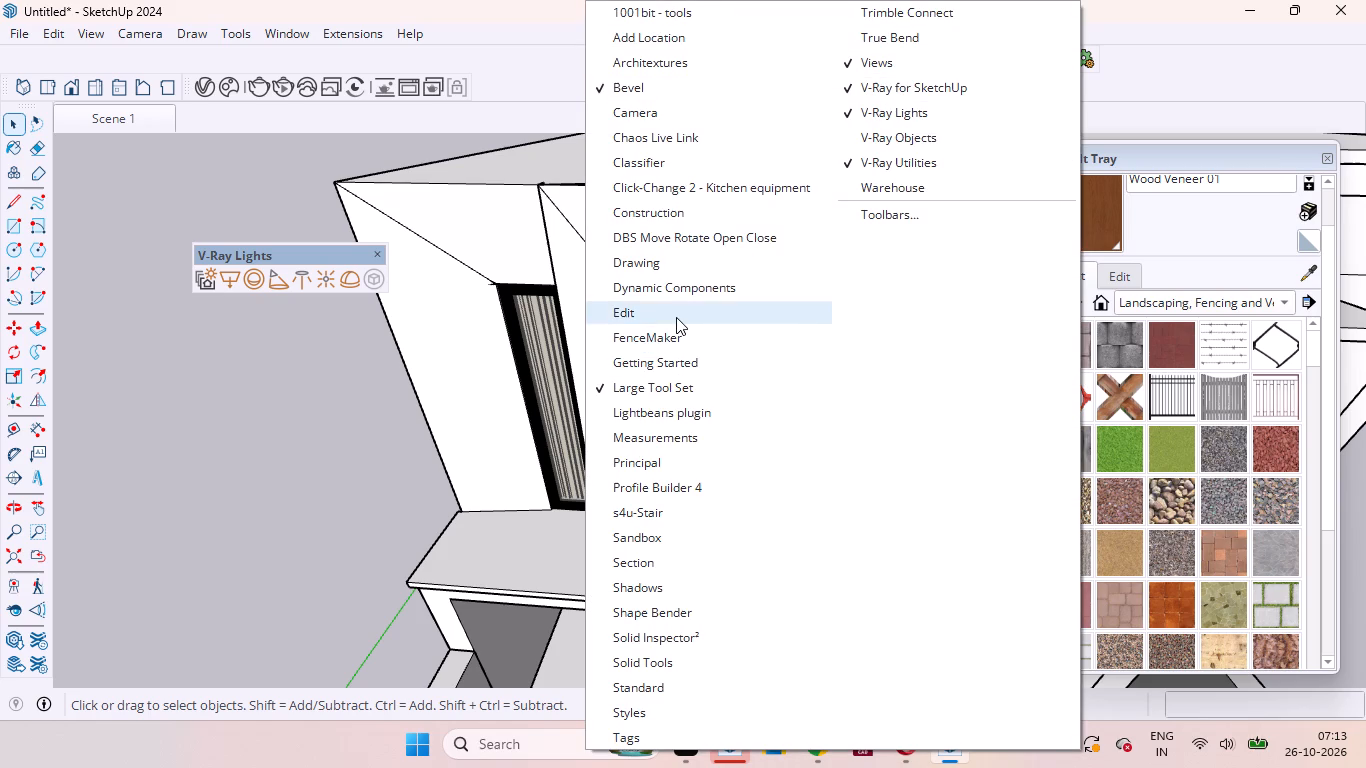
{"action": "left_click", "coordinate": [650, 499]}
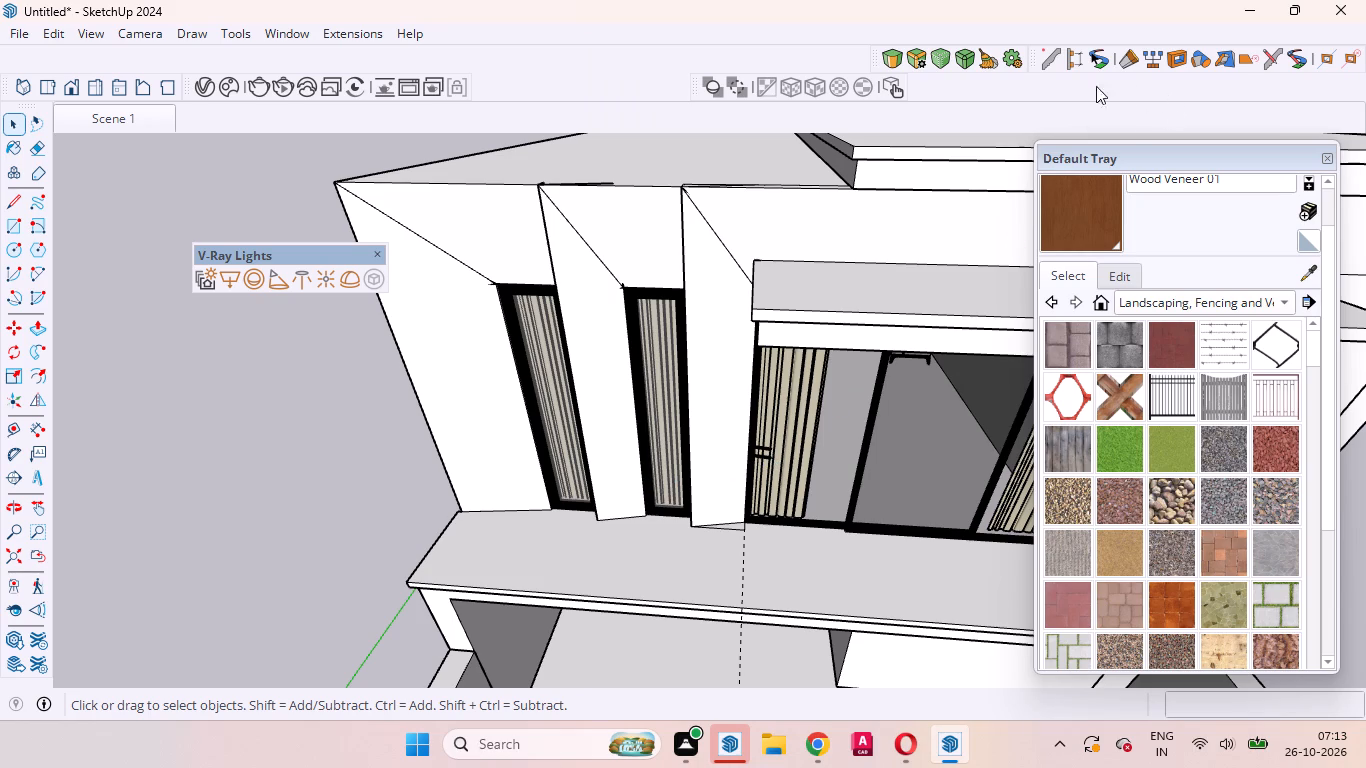
{"action": "left_click_drag", "start_coordinate": [1032, 49], "coordinate": [1035, 88]}
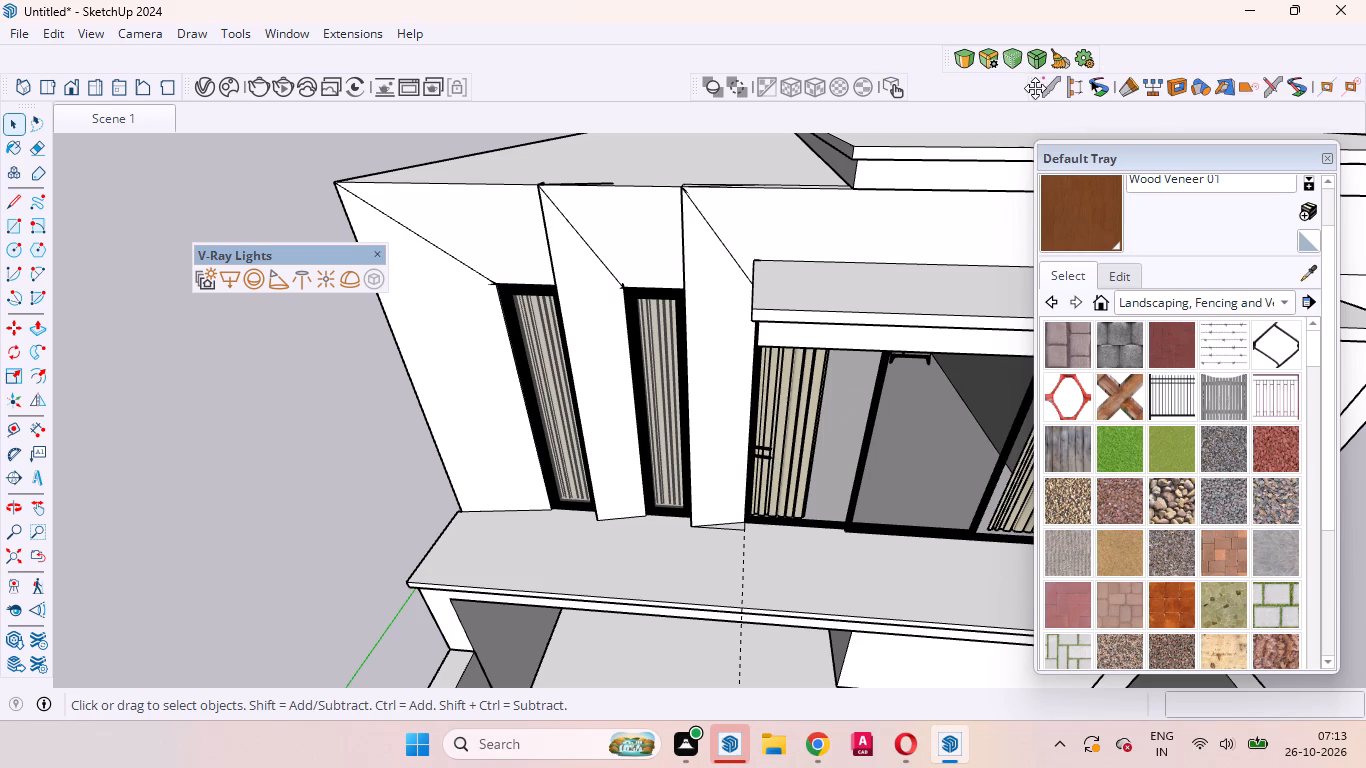
{"action": "left_click_drag", "start_coordinate": [1035, 88], "coordinate": [536, 171]}
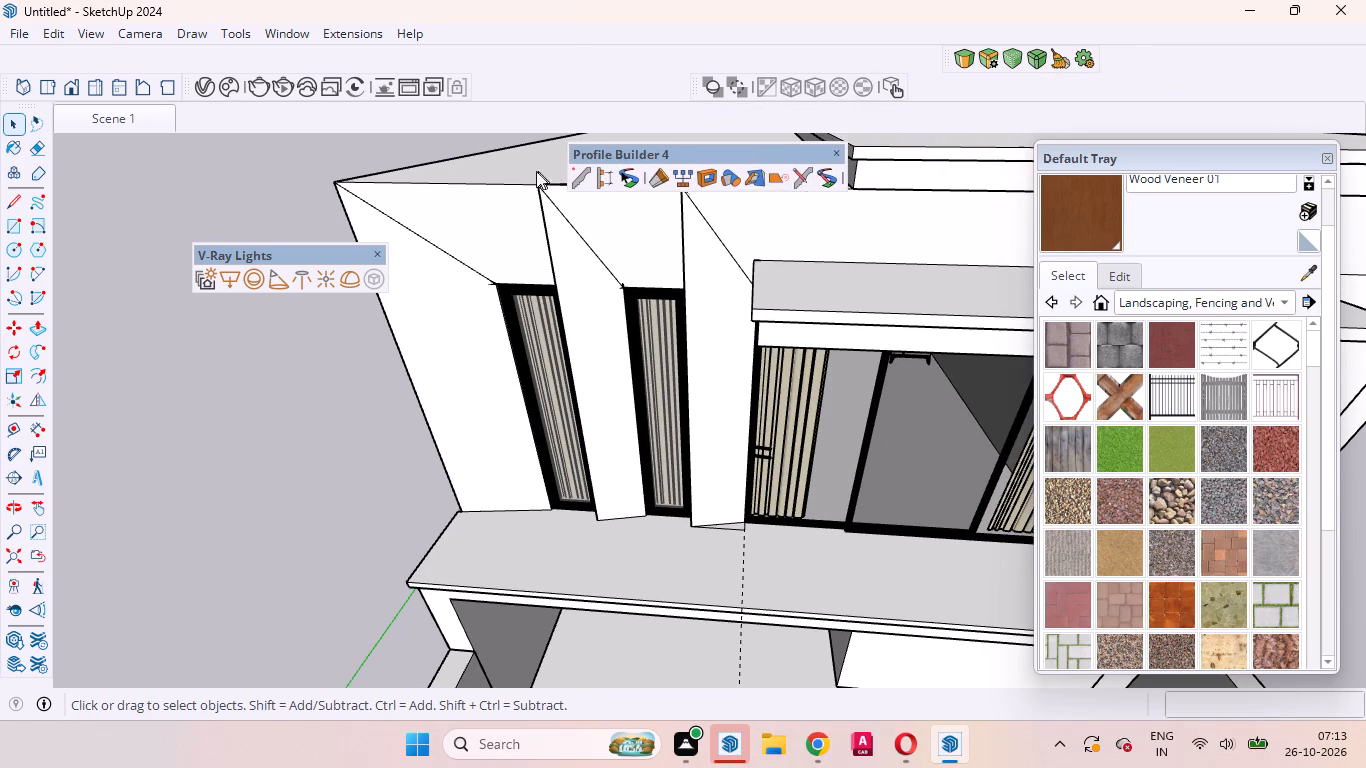
{"action": "left_click_drag", "start_coordinate": [536, 171], "coordinate": [493, 178]}
Open Profile Builder 4's assembly settings, dismiss the update notice, and load the Simple Glass Railing assembly.
{"action": "left_click", "coordinate": [556, 179]}
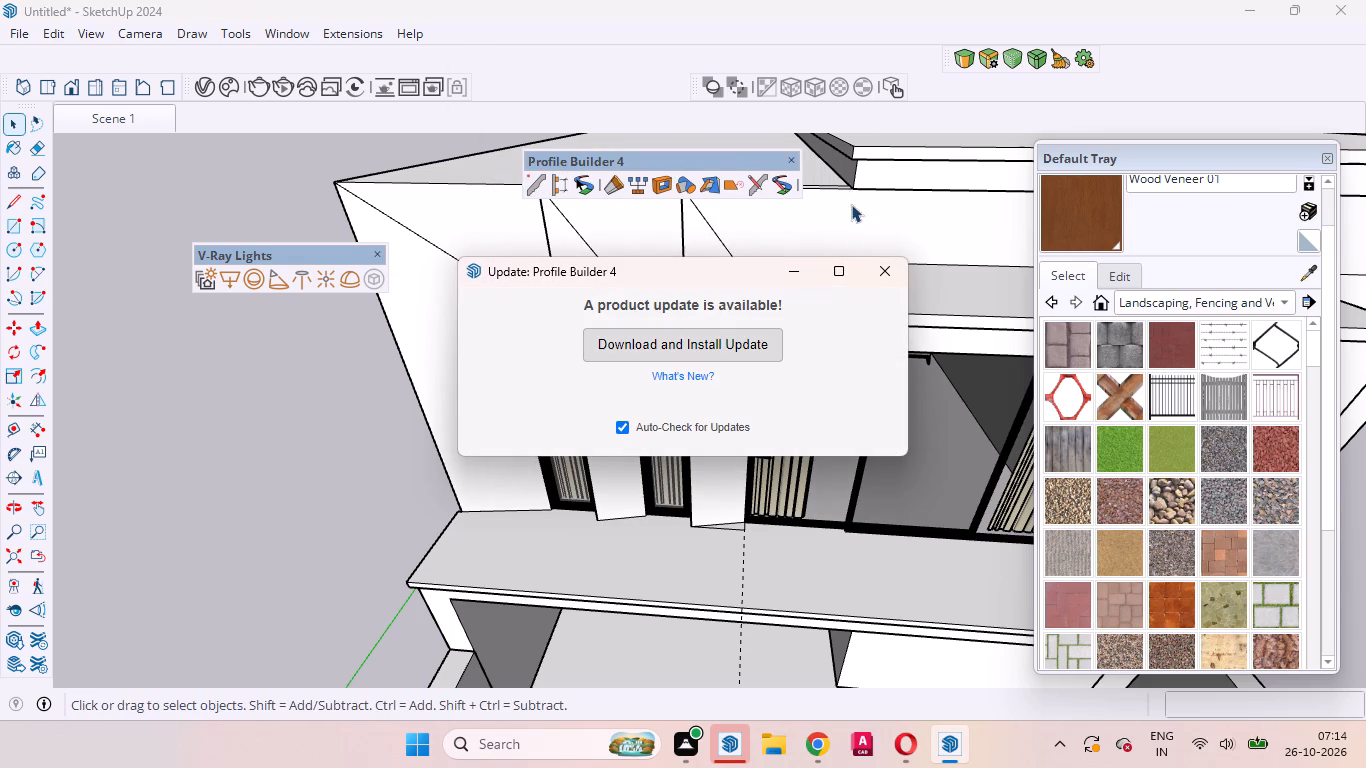
{"action": "left_click", "coordinate": [875, 264]}
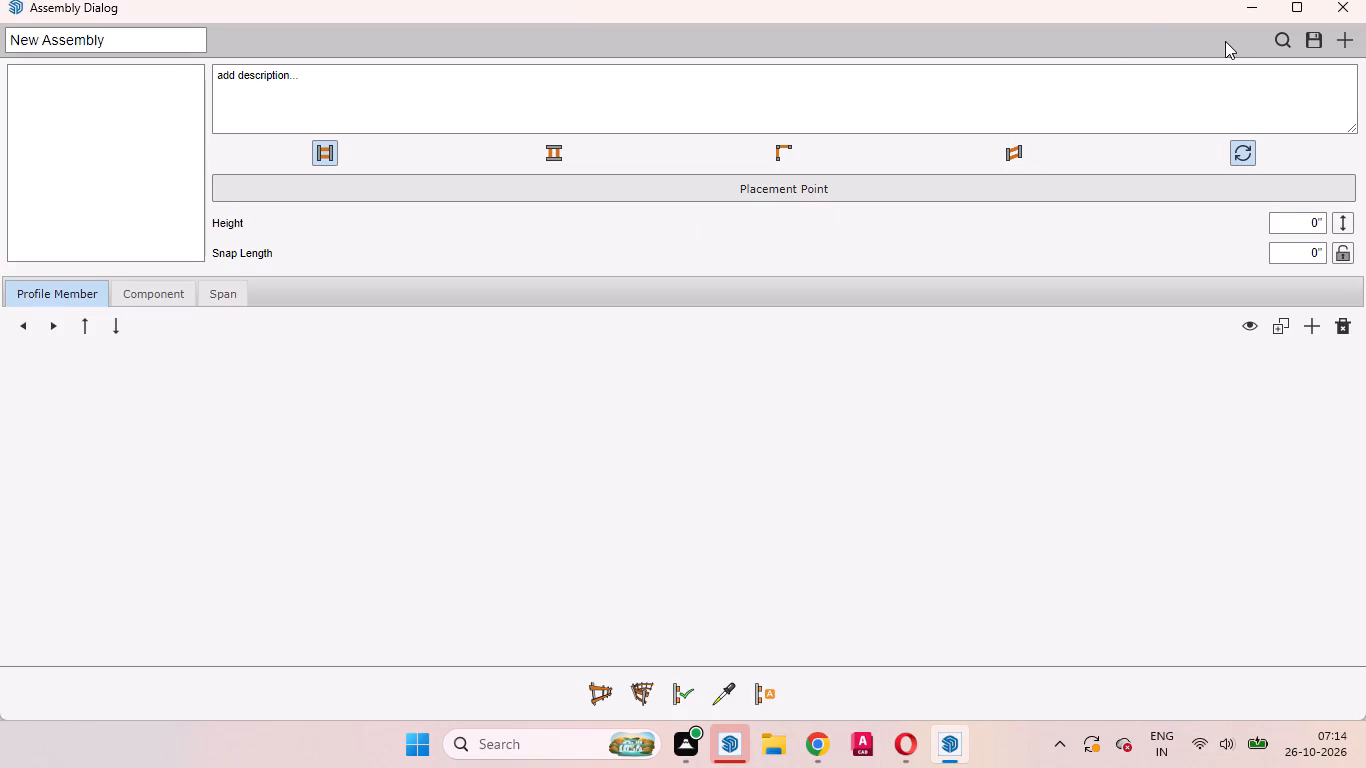
{"action": "left_click", "coordinate": [1277, 36]}
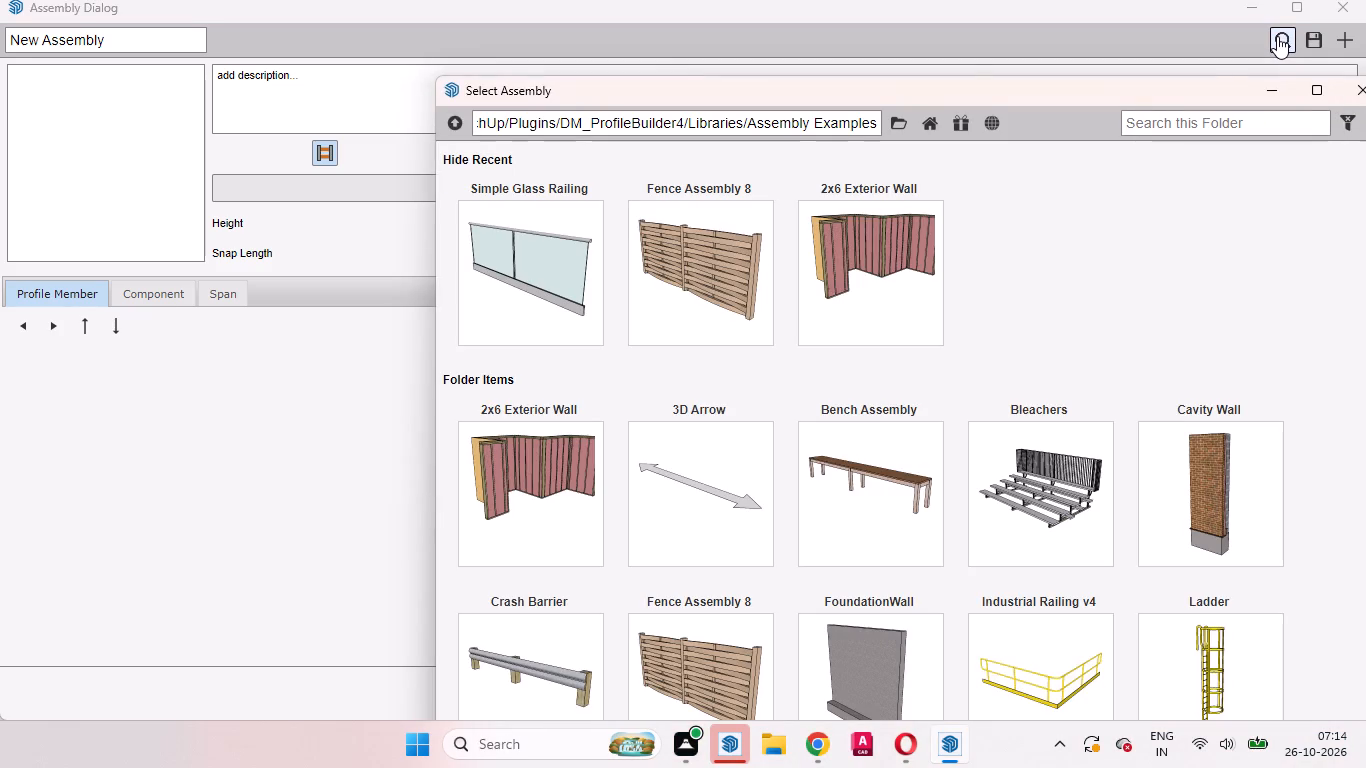
{"action": "left_click", "coordinate": [555, 296]}
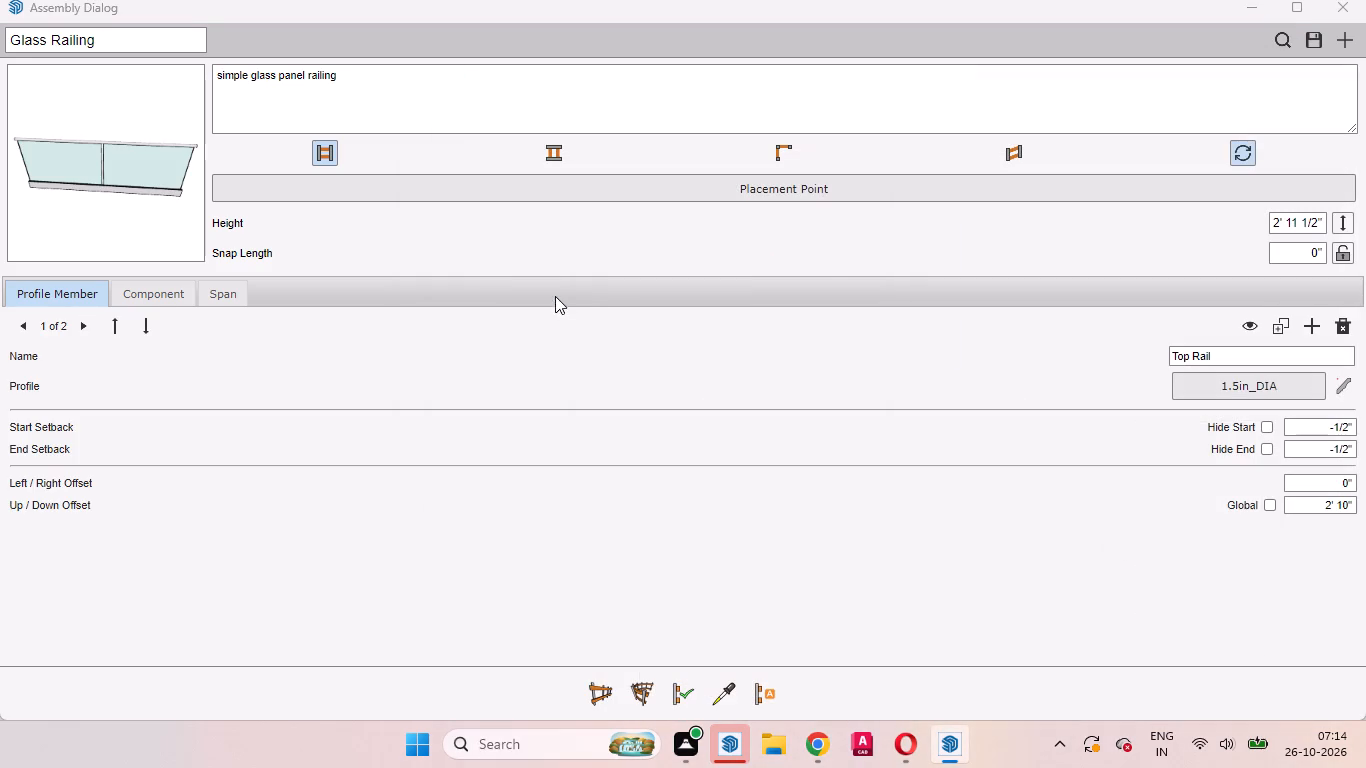
Draw the Glass Railing assembly's front run from the balcony's side-wall corner along the red axis to the dashed guide, about 12' 8" long.
{"action": "left_click", "coordinate": [600, 694]}
{"action": "left_click", "coordinate": [1251, 7]}
{"action": "scroll", "coordinate": [1251, 7], "scroll_direction": "up", "scroll_amount": 2}
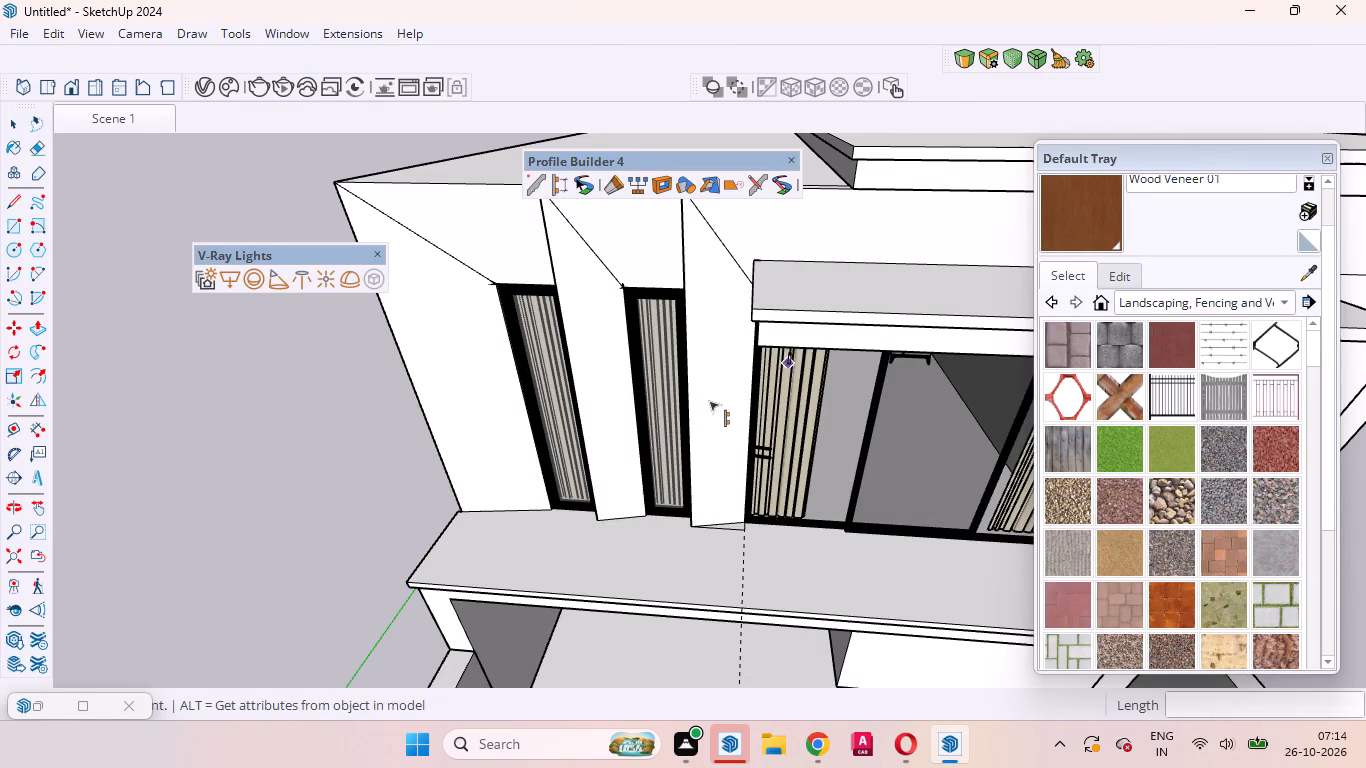
{"action": "scroll", "coordinate": [699, 401], "scroll_direction": "down", "scroll_amount": 10}
{"action": "scroll", "coordinate": [892, 489], "scroll_direction": "up", "scroll_amount": 17}
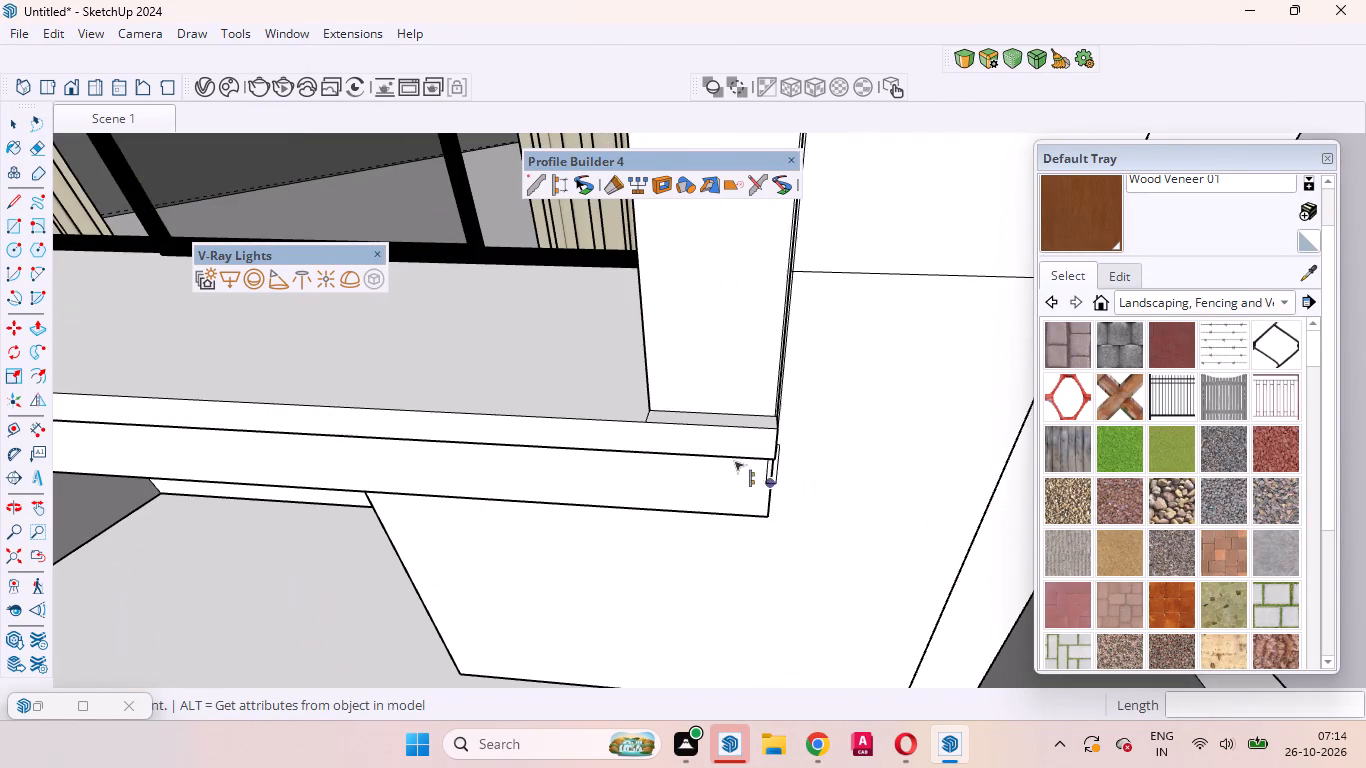
{"action": "scroll", "coordinate": [617, 417], "scroll_direction": "up", "scroll_amount": 1}
{"action": "middle_click_drag", "start_coordinate": [621, 420], "coordinate": [886, 463]}
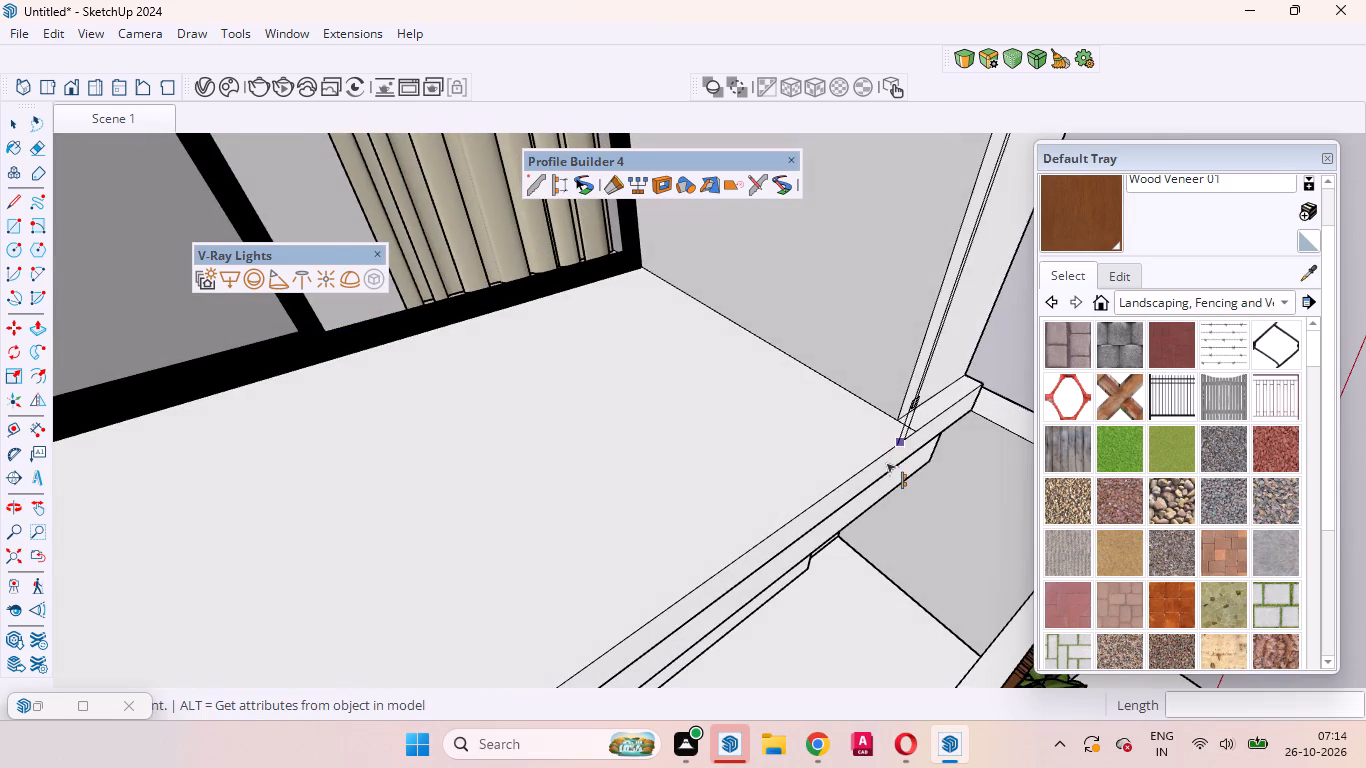
{"action": "scroll", "coordinate": [879, 454], "scroll_direction": "up", "scroll_amount": 4}
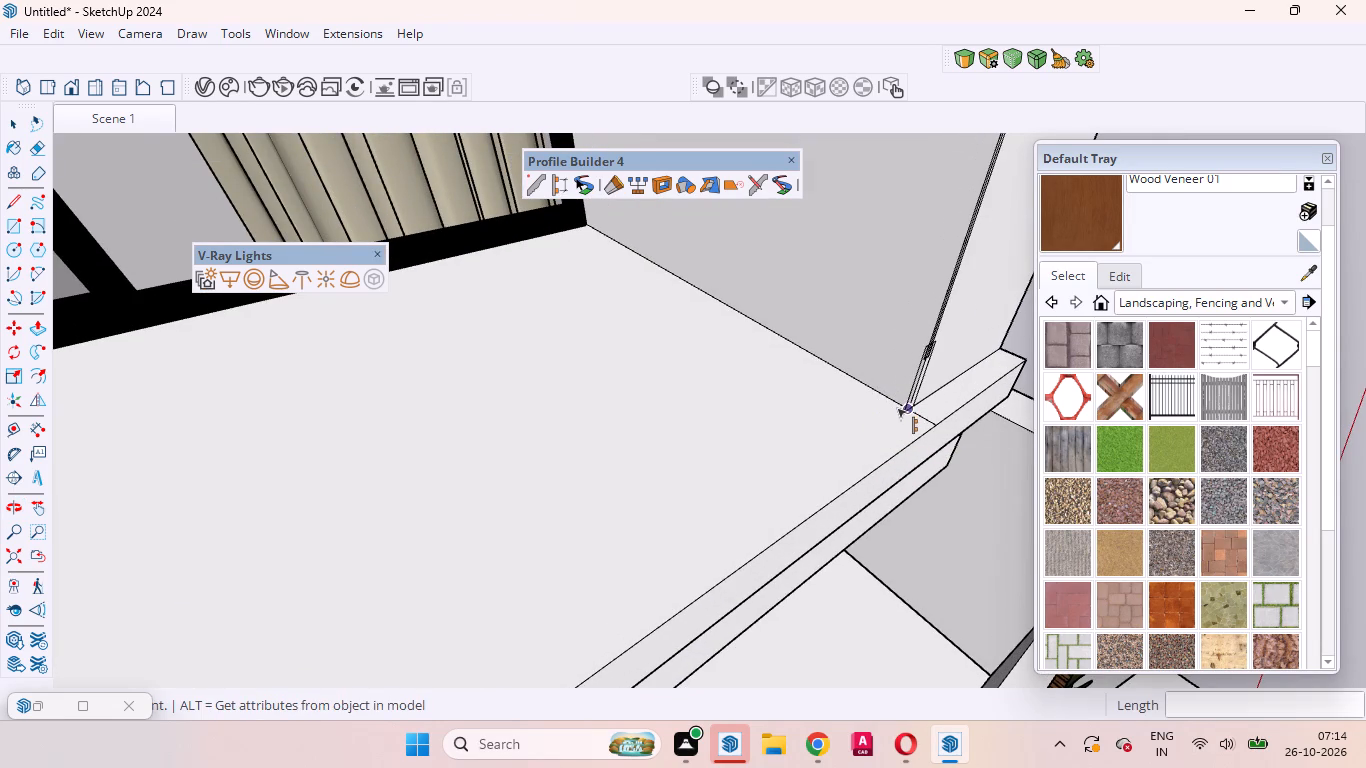
{"action": "left_click", "coordinate": [897, 408]}
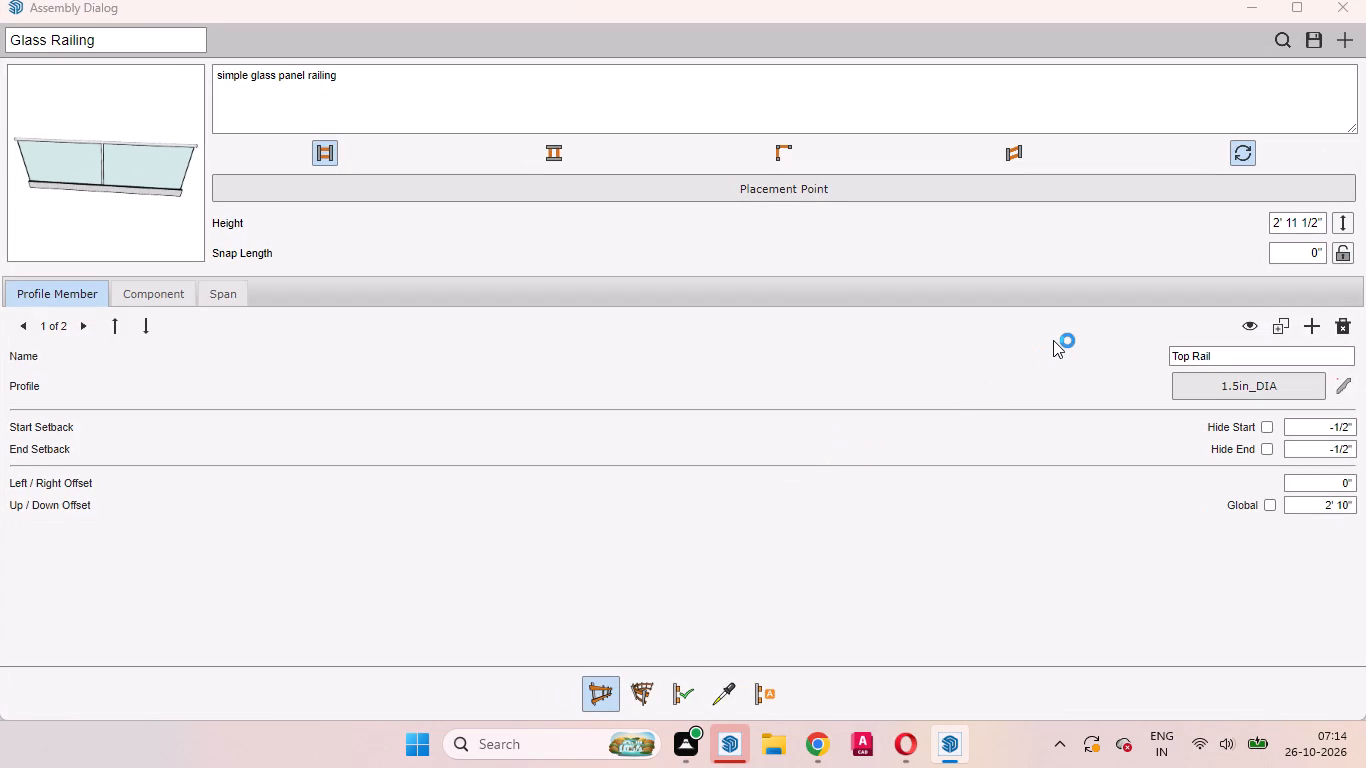
{"action": "left_click", "coordinate": [1255, 18]}
{"action": "scroll", "coordinate": [836, 312], "scroll_direction": "down", "scroll_amount": 1}
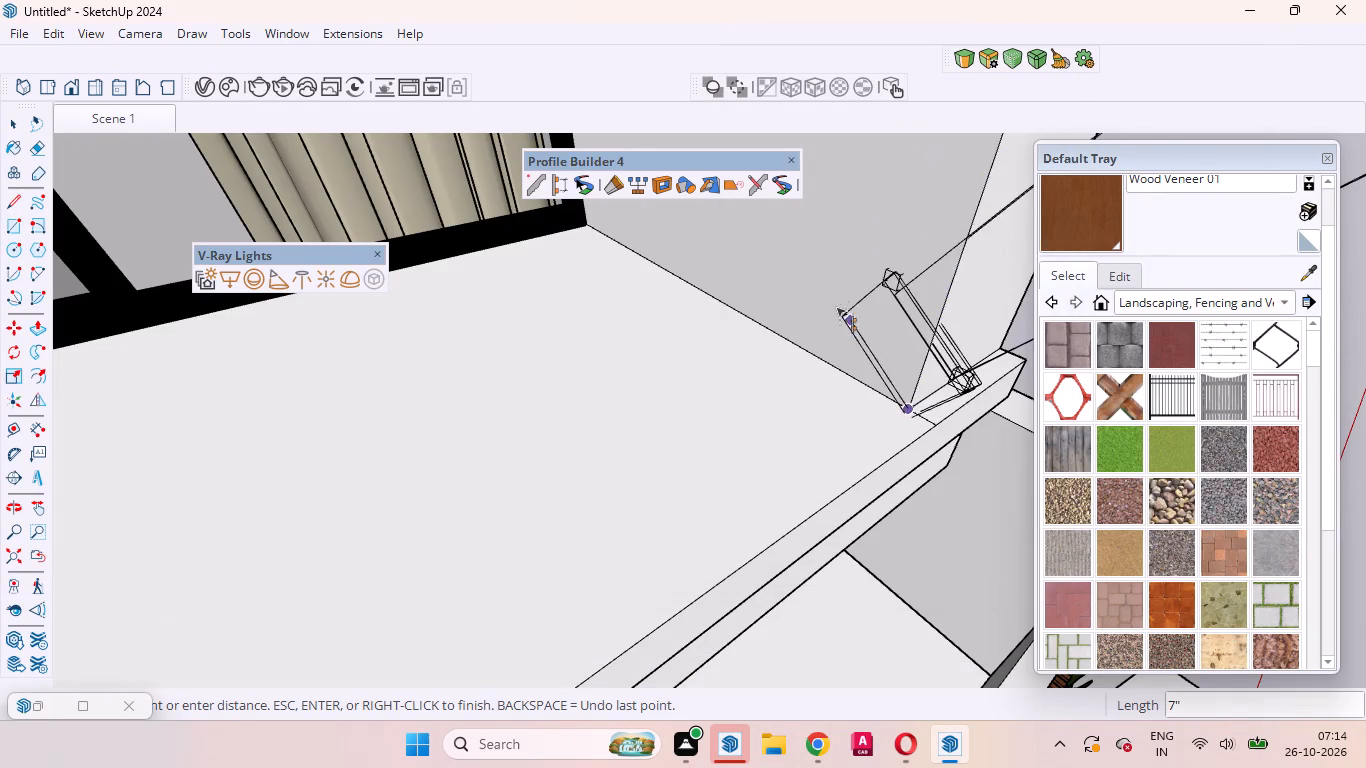
{"action": "scroll", "coordinate": [836, 307], "scroll_direction": "down", "scroll_amount": 20}
{"action": "scroll", "coordinate": [836, 307], "scroll_direction": "down", "scroll_amount": 3}
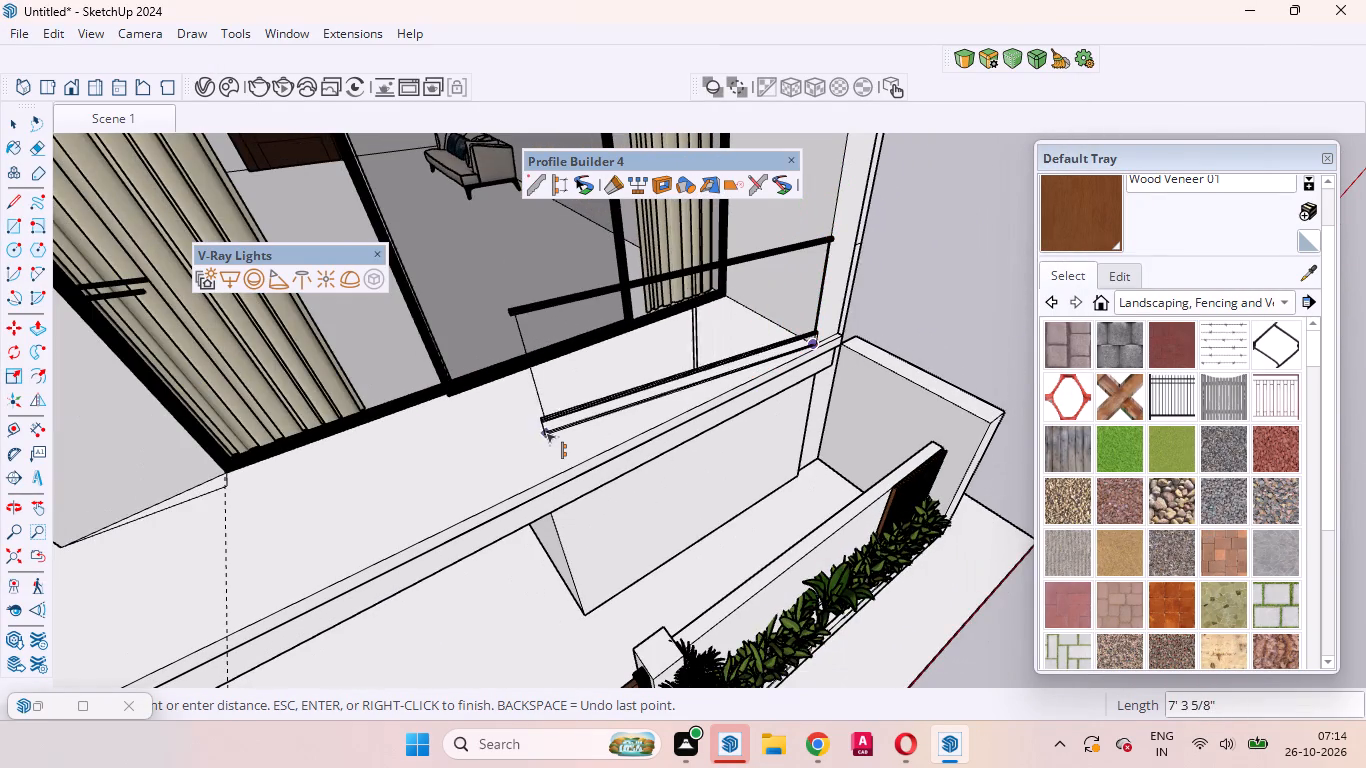
{"action": "scroll", "coordinate": [549, 433], "scroll_direction": "down", "scroll_amount": 10}
{"action": "scroll", "coordinate": [432, 491], "scroll_direction": "up", "scroll_amount": 6}
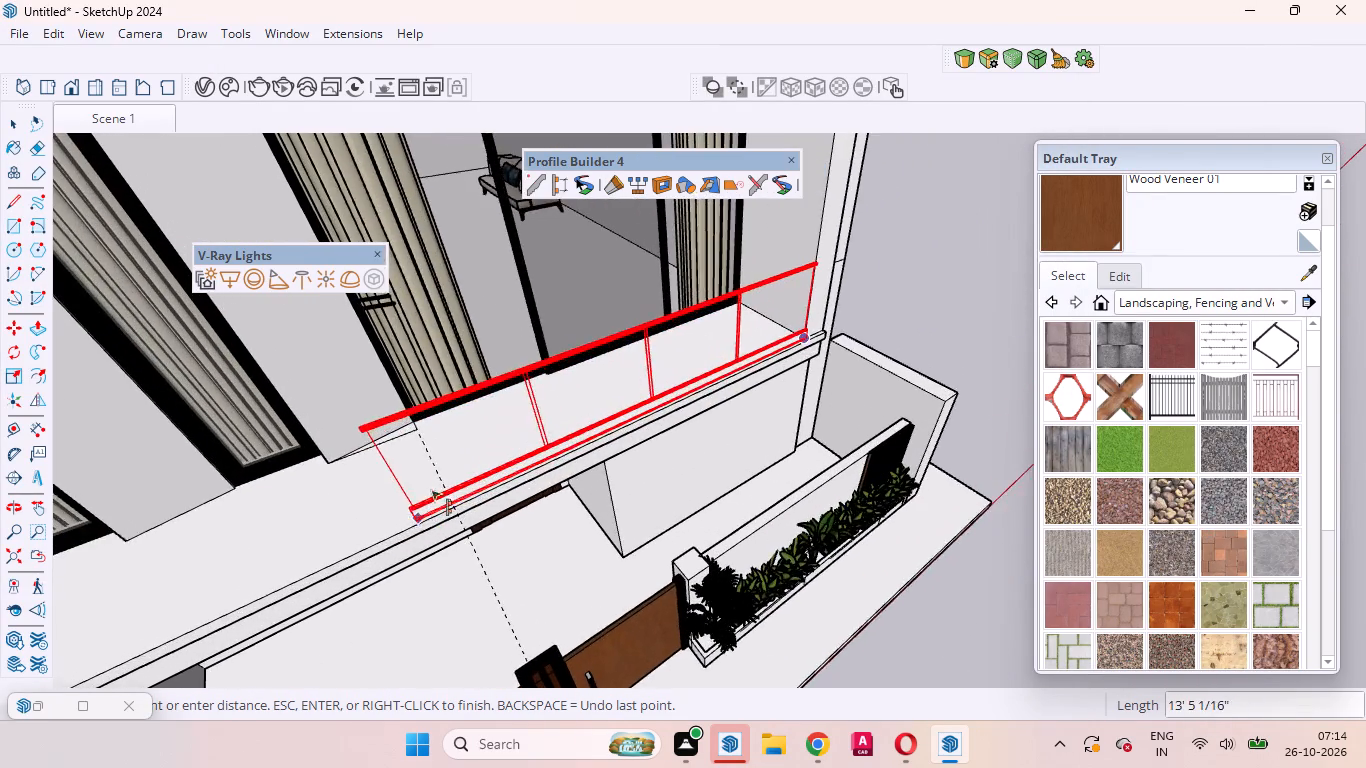
{"action": "scroll", "coordinate": [431, 490], "scroll_direction": "up", "scroll_amount": 9}
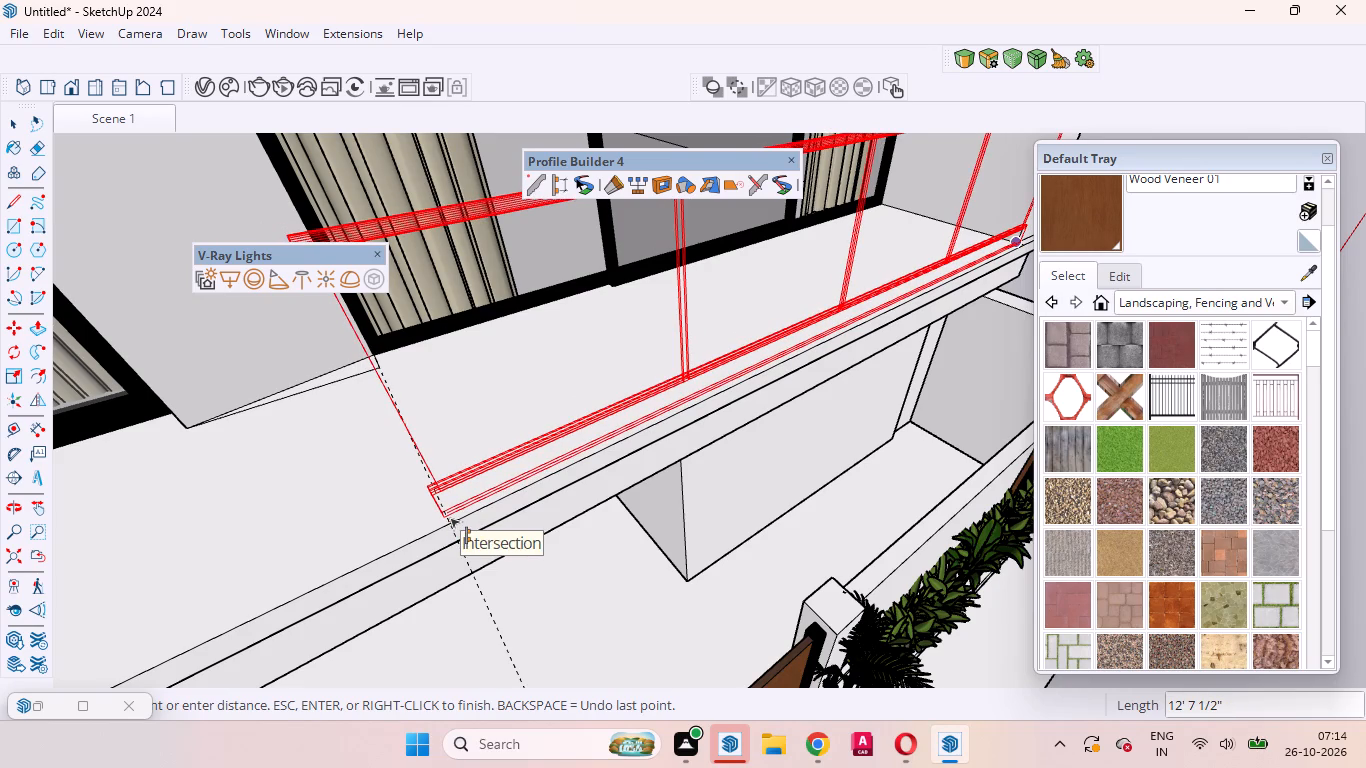
{"action": "key", "text": "Right"}
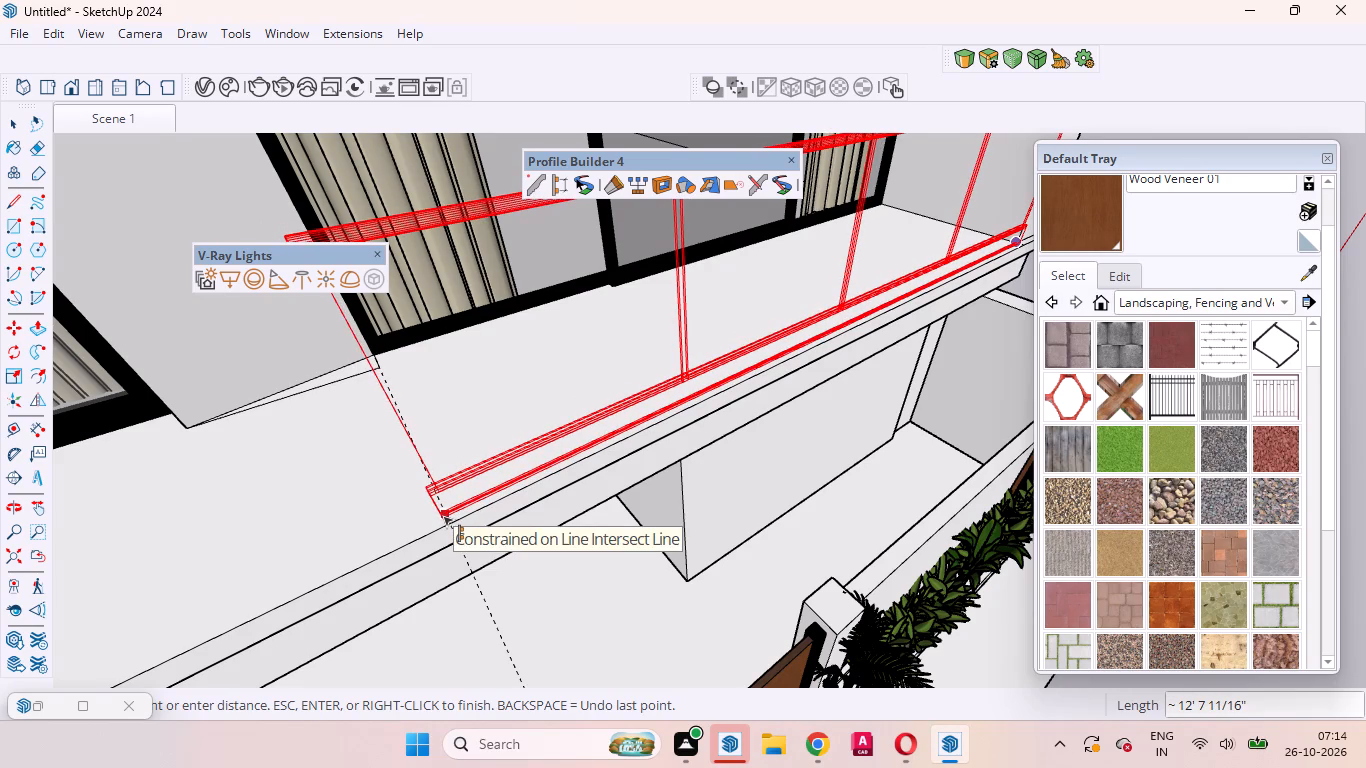
{"action": "left_click", "coordinate": [443, 516]}
Continue the railing along the guide back to the wall corner beside the sliding door, about 4' long, and finish the assembly.
{"action": "scroll", "coordinate": [370, 362], "scroll_direction": "up", "scroll_amount": 6}
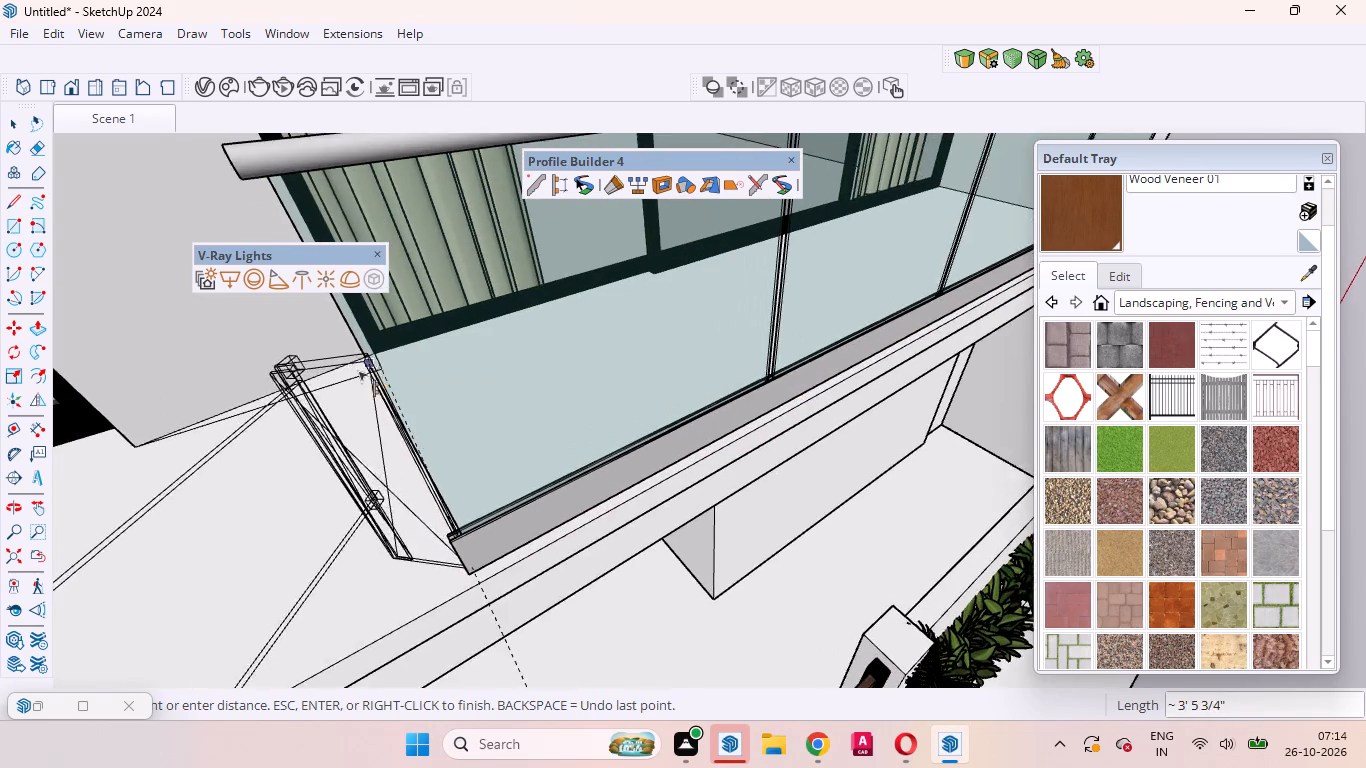
{"action": "scroll", "coordinate": [358, 371], "scroll_direction": "up", "scroll_amount": 5}
{"action": "middle_click_drag", "start_coordinate": [326, 389], "coordinate": [531, 451]}
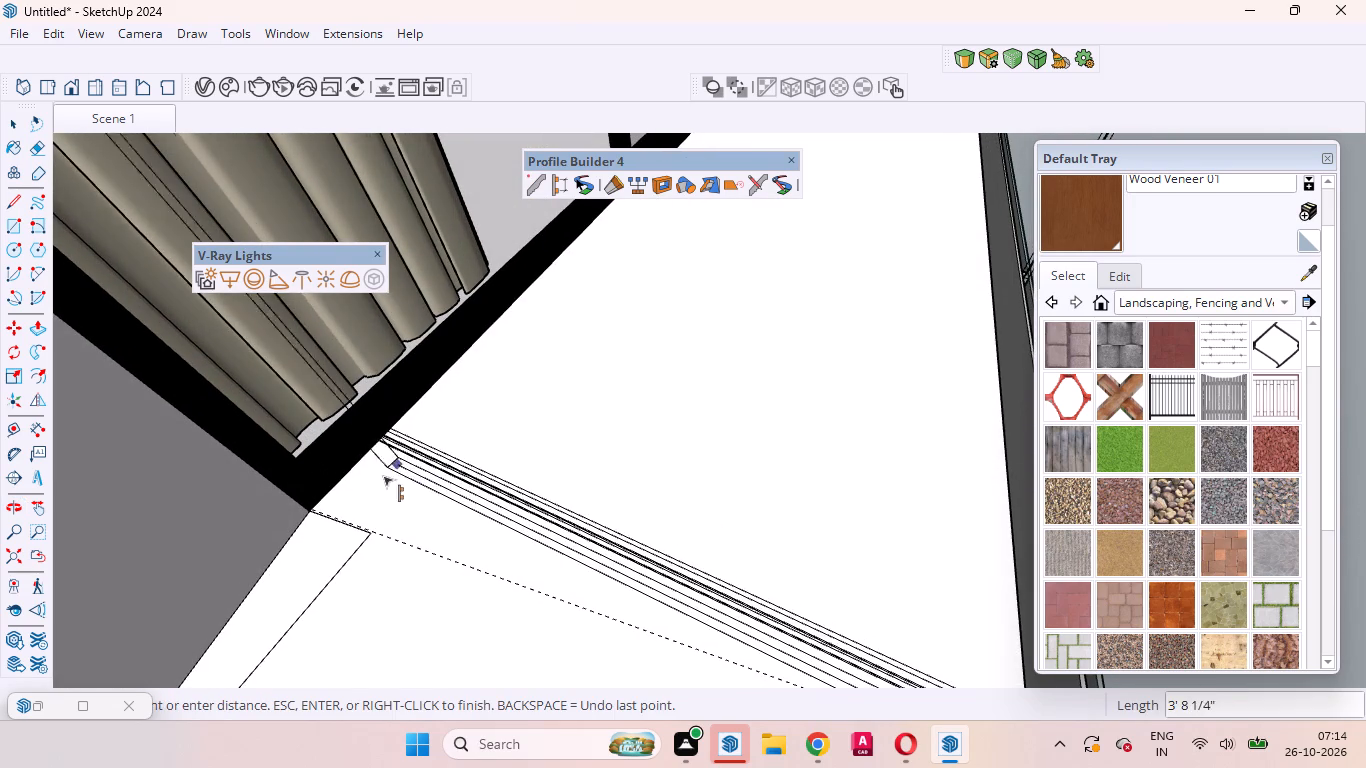
{"action": "left_click", "coordinate": [302, 517]}
{"action": "scroll", "coordinate": [304, 472], "scroll_direction": "down", "scroll_amount": 2}
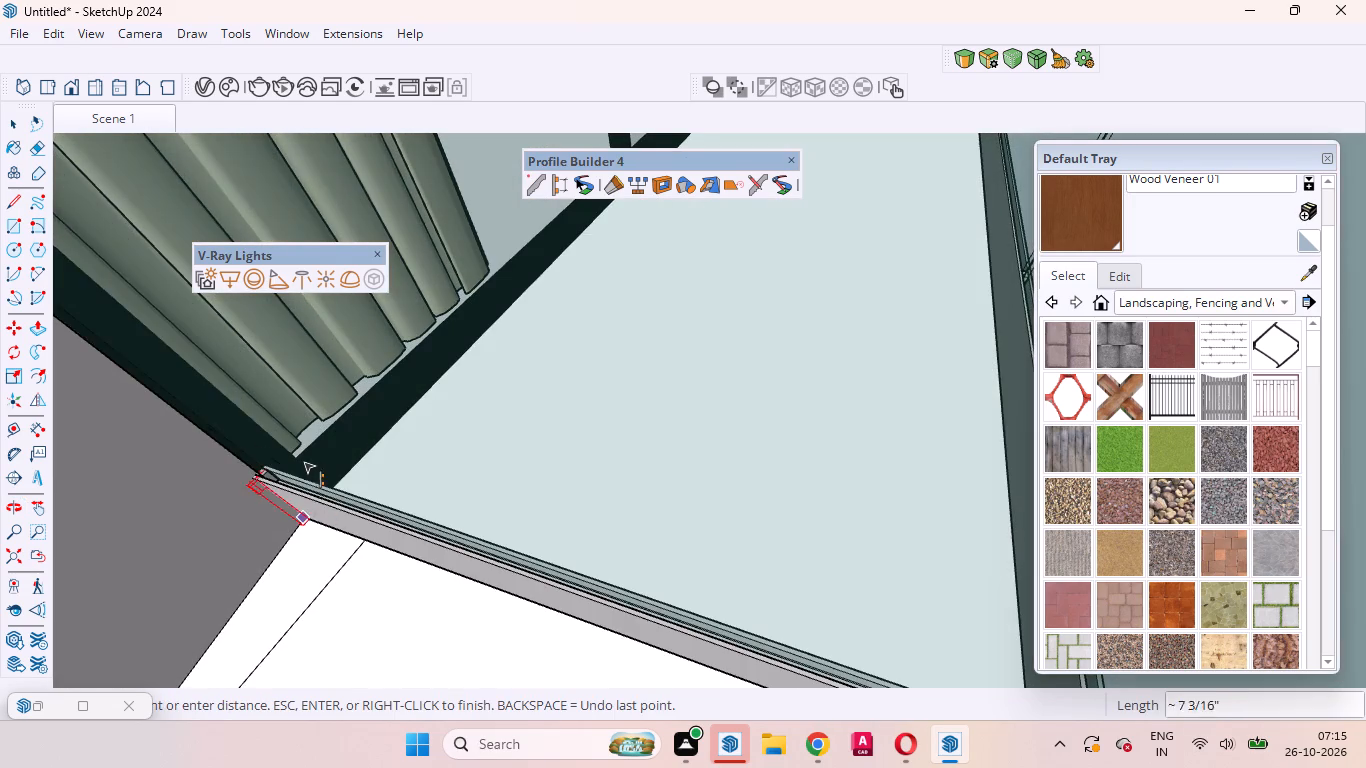
{"action": "scroll", "coordinate": [304, 462], "scroll_direction": "down", "scroll_amount": 20}
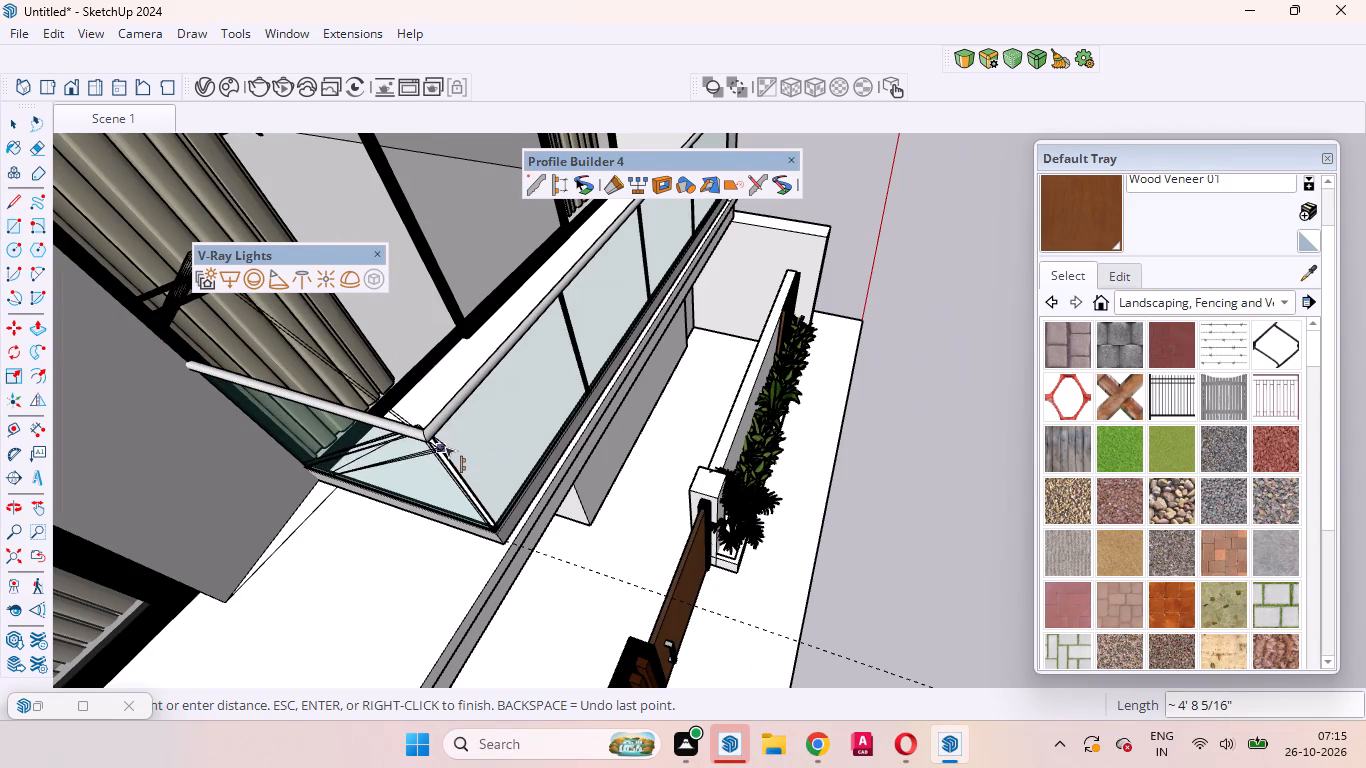
{"action": "key", "text": "space"}
Examine the new balcony glass railing from above and from the front against the gates and the sliding door.
{"action": "scroll", "coordinate": [321, 422], "scroll_direction": "down", "scroll_amount": 5}
{"action": "middle_click_drag", "start_coordinate": [519, 480], "coordinate": [278, 381]}
{"action": "scroll", "coordinate": [278, 381], "scroll_direction": "up", "scroll_amount": 1}
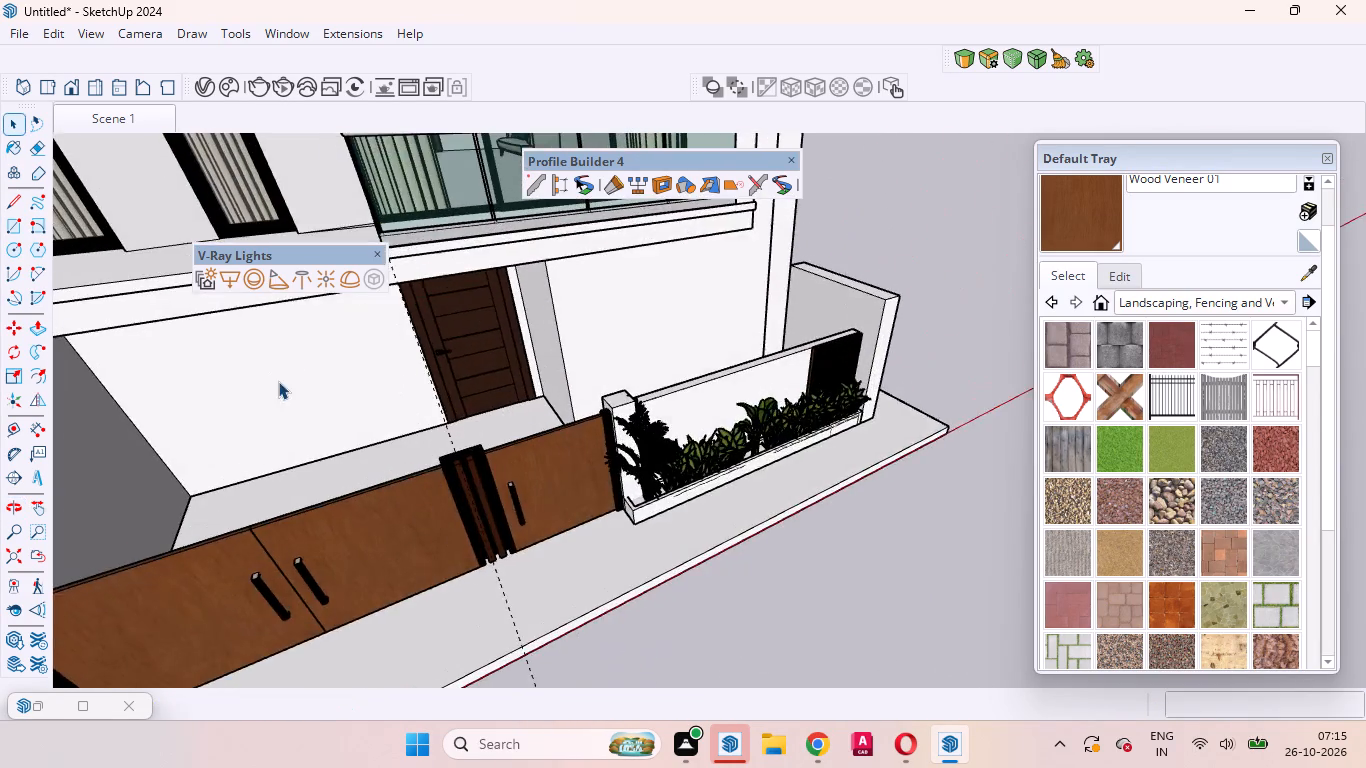
{"action": "scroll", "coordinate": [403, 413], "scroll_direction": "down", "scroll_amount": 12}
{"action": "scroll", "coordinate": [427, 390], "scroll_direction": "up", "scroll_amount": 5}
{"action": "scroll", "coordinate": [427, 276], "scroll_direction": "up", "scroll_amount": 5}
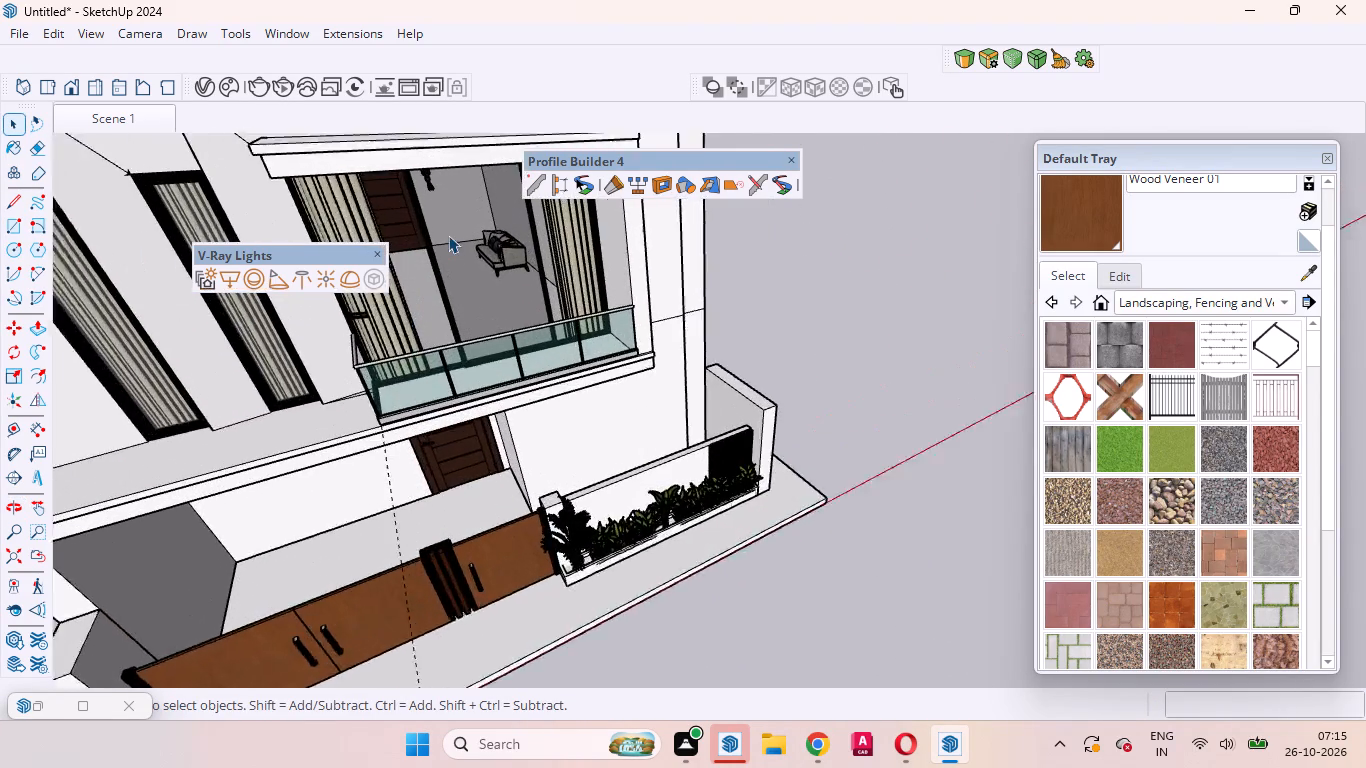
{"action": "scroll", "coordinate": [448, 235], "scroll_direction": "up", "scroll_amount": 20}
{"action": "scroll", "coordinate": [448, 235], "scroll_direction": "up", "scroll_amount": 20}
{"action": "scroll", "coordinate": [448, 235], "scroll_direction": "up", "scroll_amount": 1}
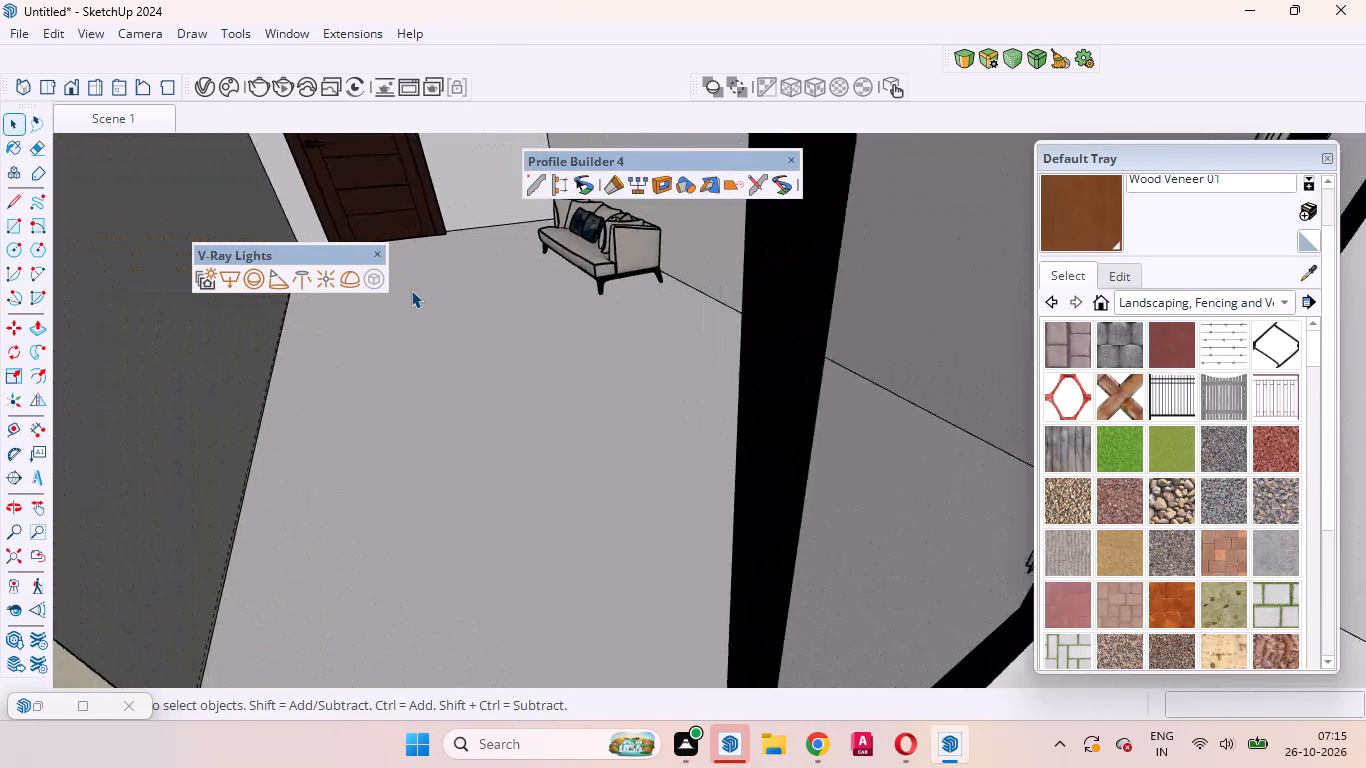
{"action": "scroll", "coordinate": [411, 290], "scroll_direction": "down", "scroll_amount": 20}
{"action": "scroll", "coordinate": [411, 290], "scroll_direction": "down", "scroll_amount": 20}
{"action": "scroll", "coordinate": [411, 290], "scroll_direction": "down", "scroll_amount": 7}
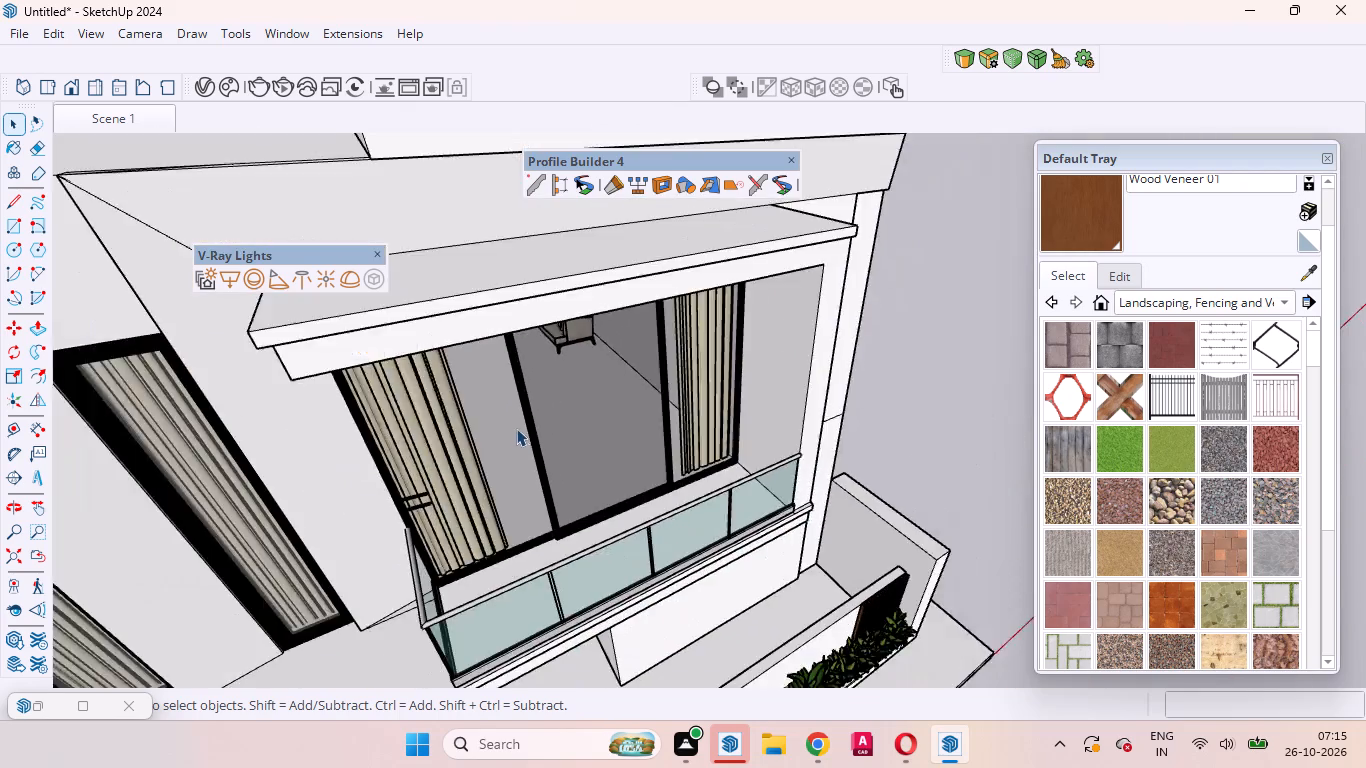
{"action": "scroll", "coordinate": [516, 428], "scroll_direction": "down", "scroll_amount": 4}
{"action": "scroll", "coordinate": [554, 458], "scroll_direction": "up", "scroll_amount": 5}
{"action": "middle_click_drag", "start_coordinate": [524, 447], "coordinate": [492, 341]}
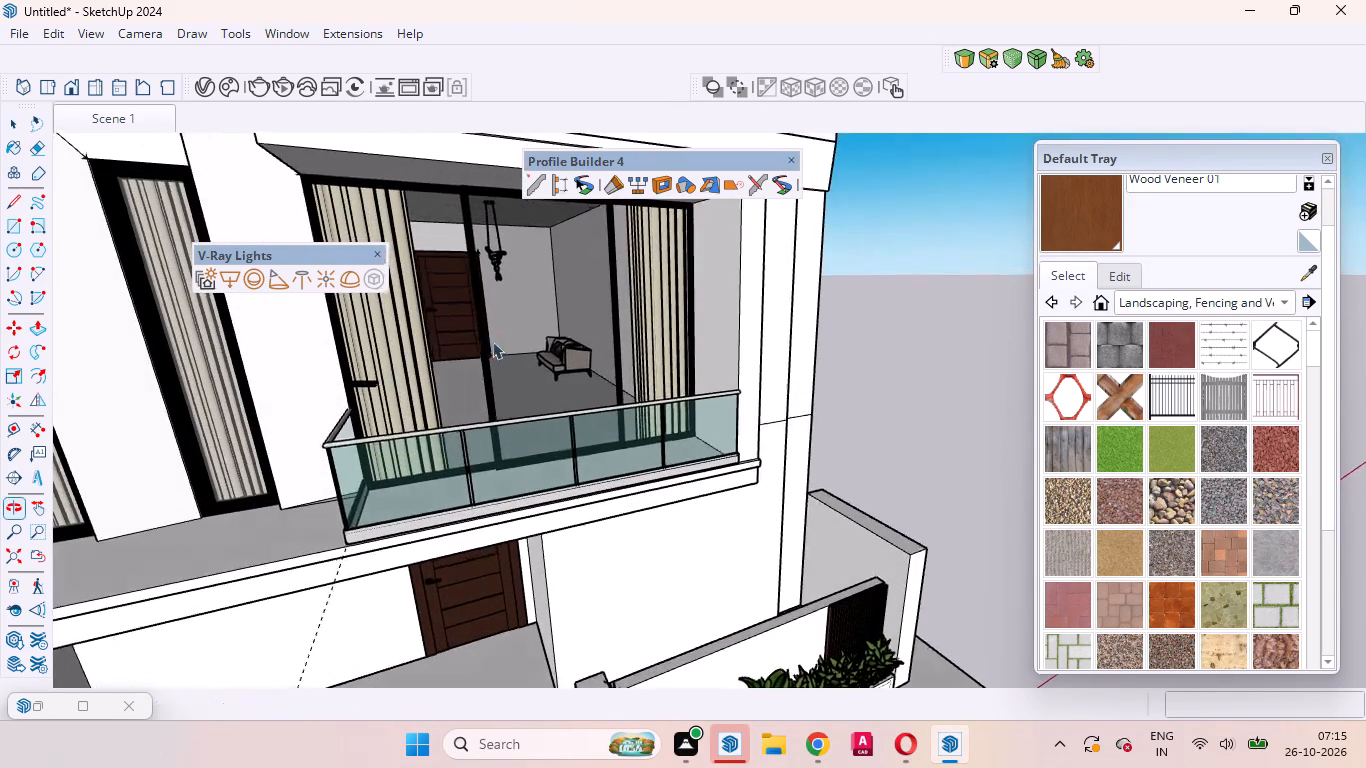
{"action": "scroll", "coordinate": [492, 341], "scroll_direction": "up", "scroll_amount": 1}
{"action": "scroll", "coordinate": [476, 367], "scroll_direction": "down", "scroll_amount": 11}
{"action": "scroll", "coordinate": [607, 431], "scroll_direction": "up", "scroll_amount": 9}
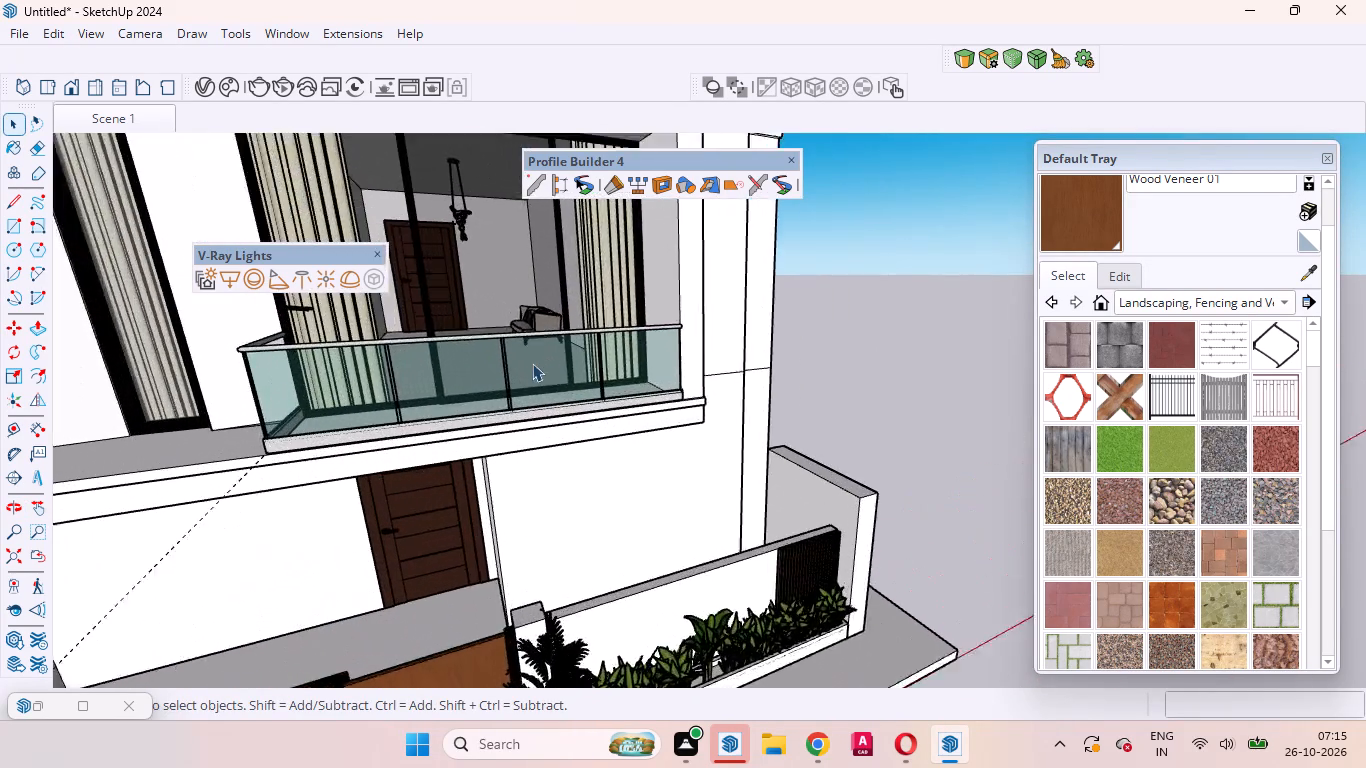
Paint the railing's round top rail black with Color M09 from the Colors collection, working inside its group.
{"action": "scroll", "coordinate": [532, 363], "scroll_direction": "up", "scroll_amount": 4}
{"action": "left_click", "coordinate": [586, 387]}
{"action": "triple_click", "coordinate": [573, 386]}
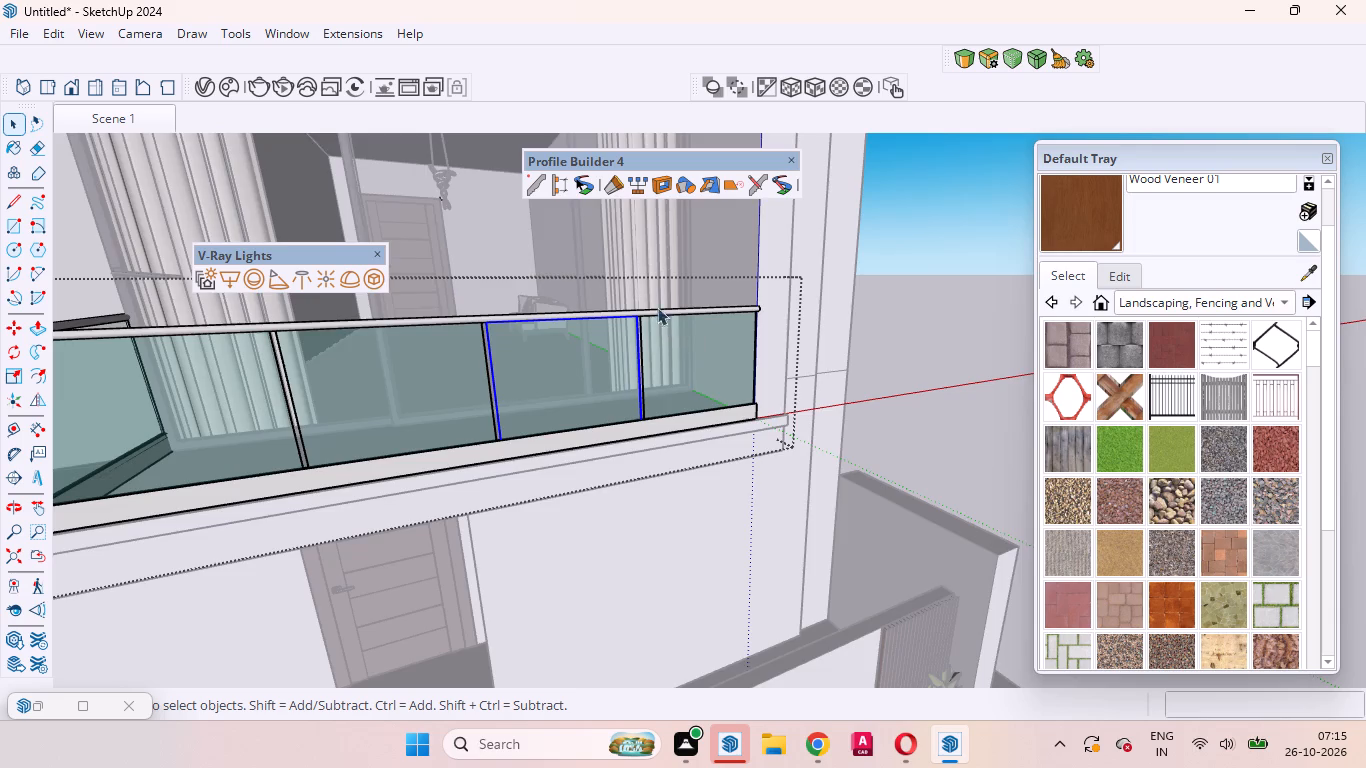
{"action": "scroll", "coordinate": [651, 296], "scroll_direction": "up", "scroll_amount": 9}
{"action": "triple_click", "coordinate": [659, 384]}
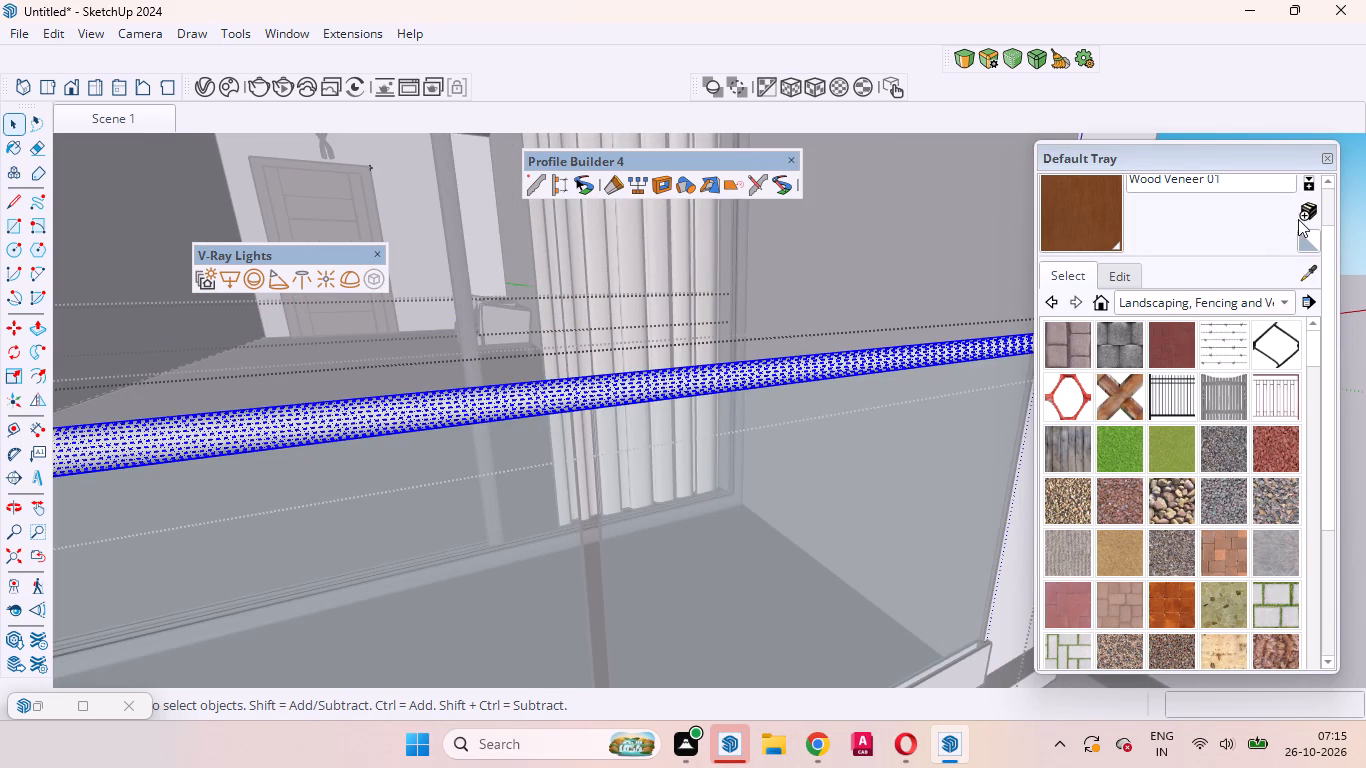
{"action": "left_click", "coordinate": [1285, 307]}
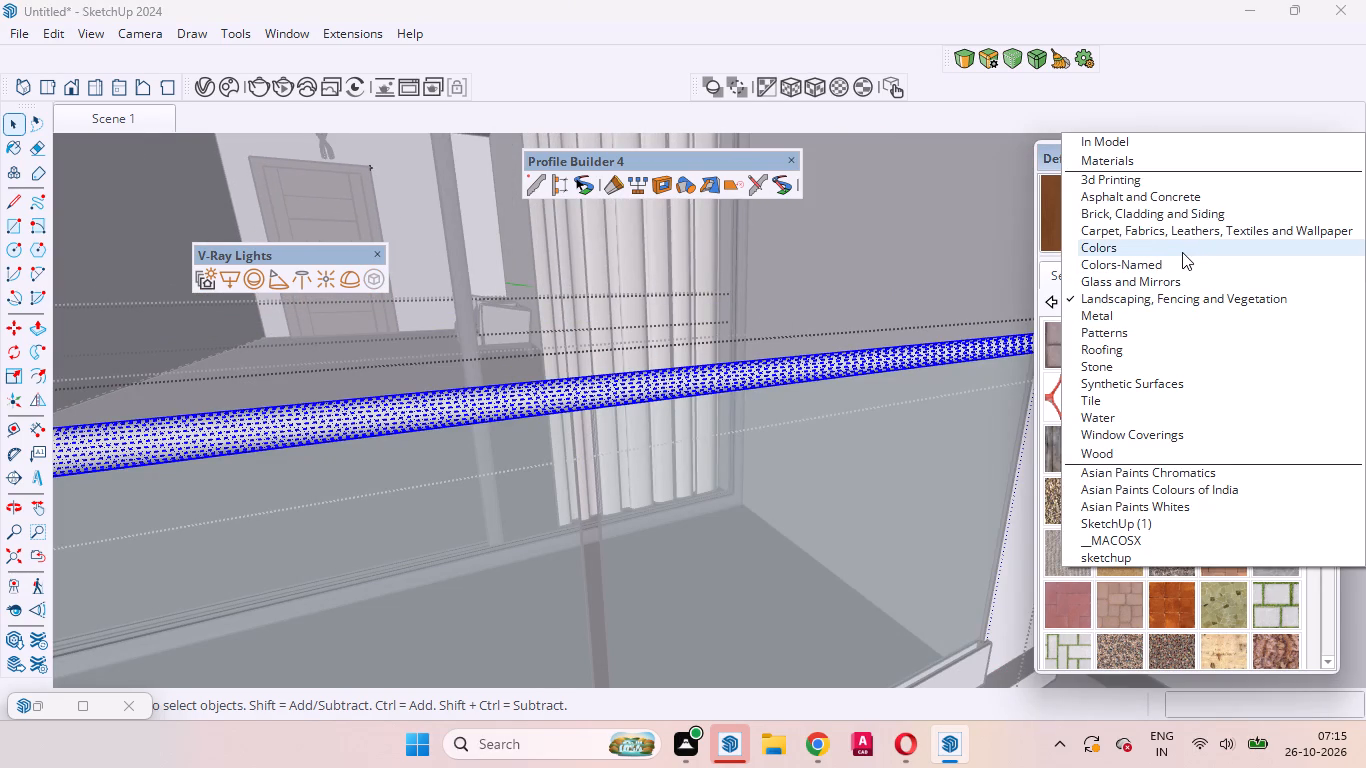
{"action": "left_click", "coordinate": [1182, 252]}
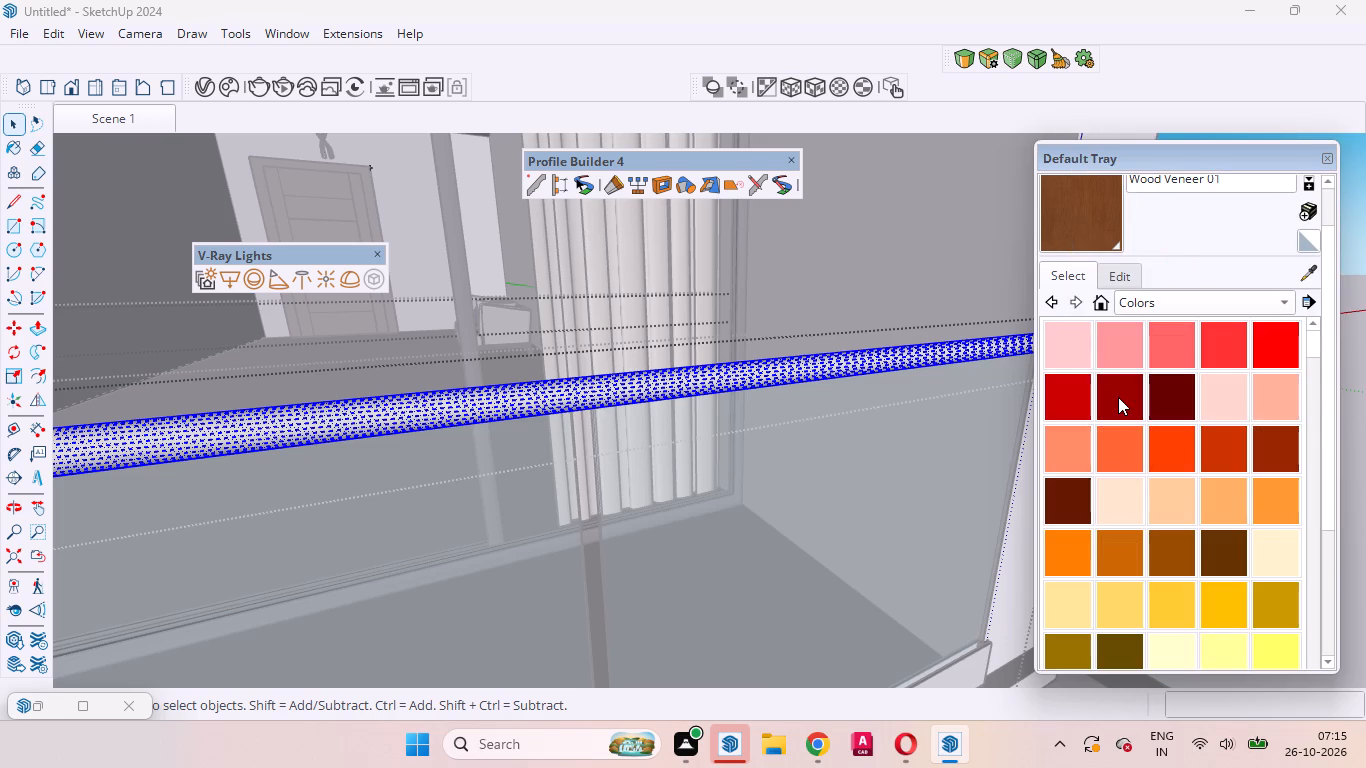
{"action": "scroll", "coordinate": [1116, 431], "scroll_direction": "down", "scroll_amount": 20}
{"action": "scroll", "coordinate": [1116, 431], "scroll_direction": "down", "scroll_amount": 3}
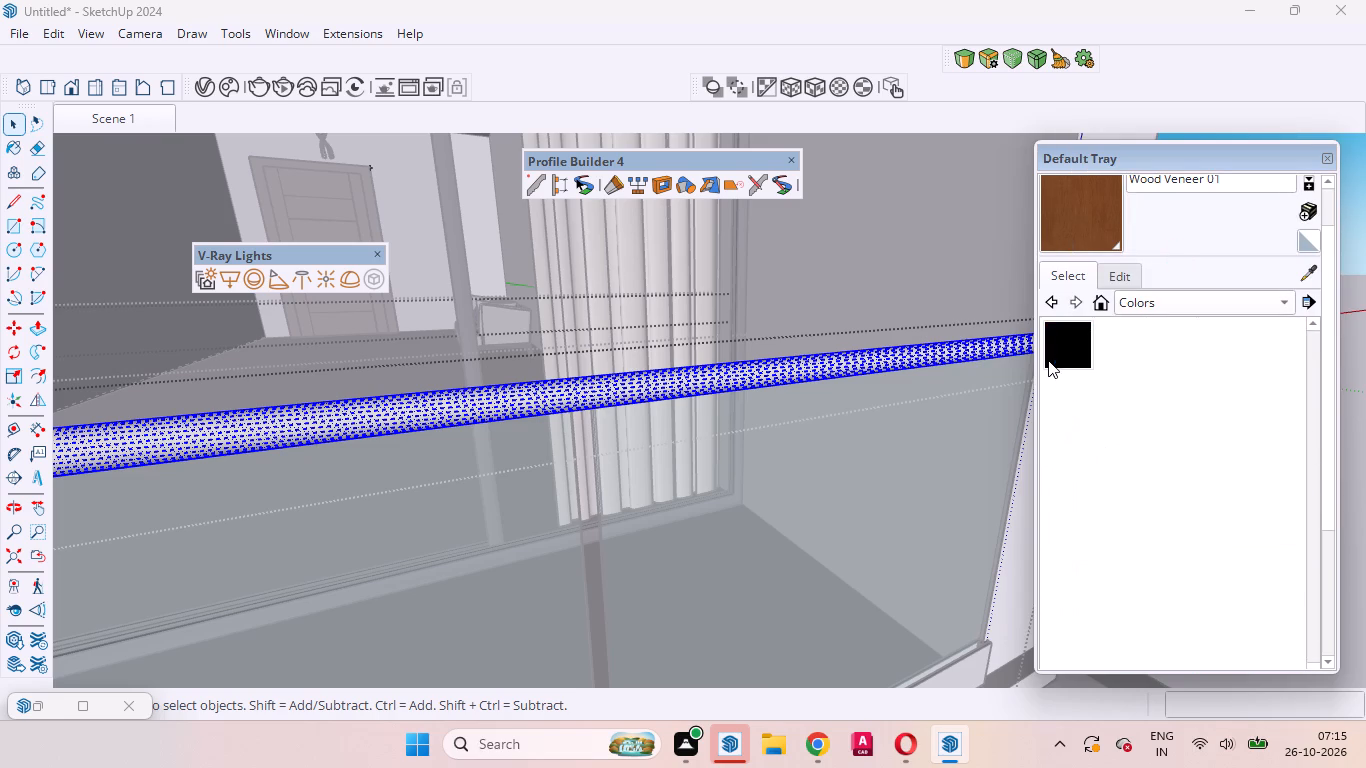
{"action": "left_click", "coordinate": [1049, 360]}
{"action": "left_click", "coordinate": [887, 359]}
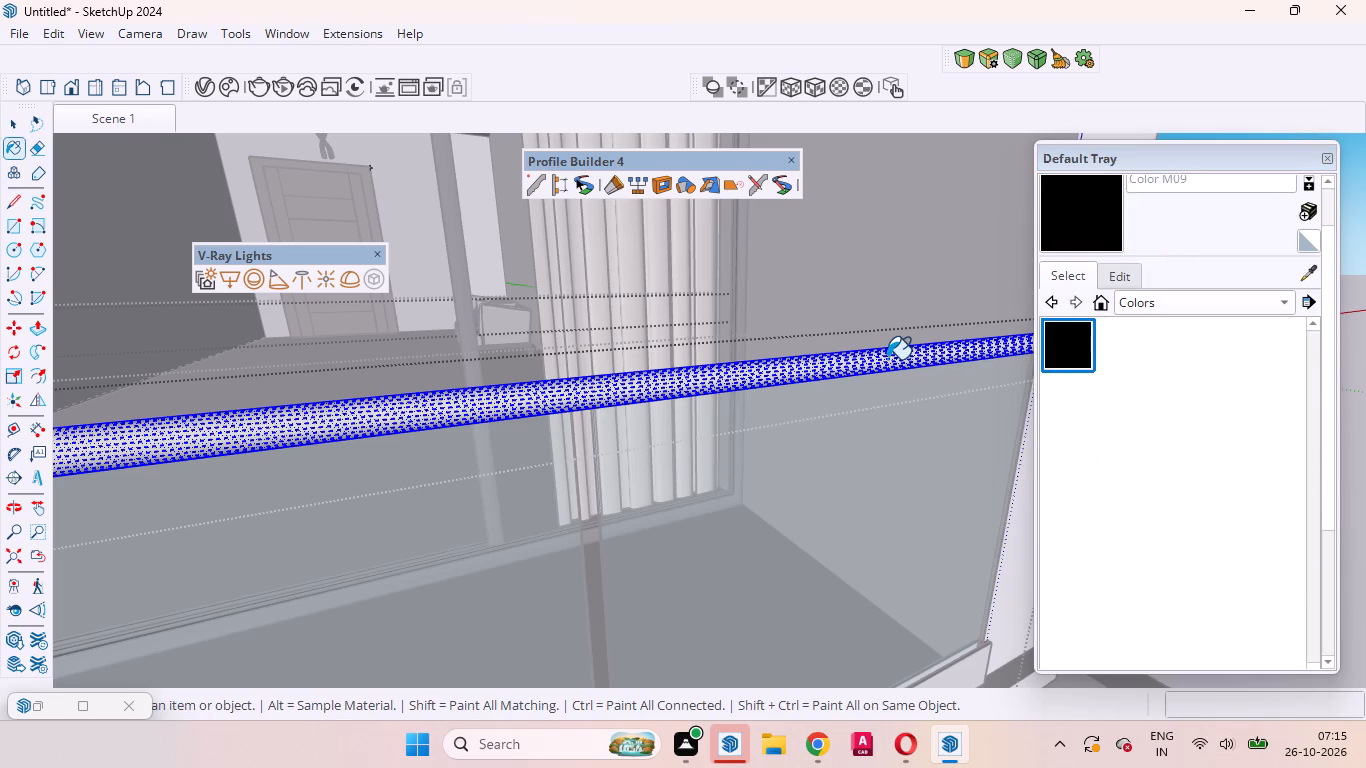
{"action": "scroll", "coordinate": [902, 350], "scroll_direction": "down", "scroll_amount": 20}
{"action": "scroll", "coordinate": [902, 350], "scroll_direction": "down", "scroll_amount": 8}
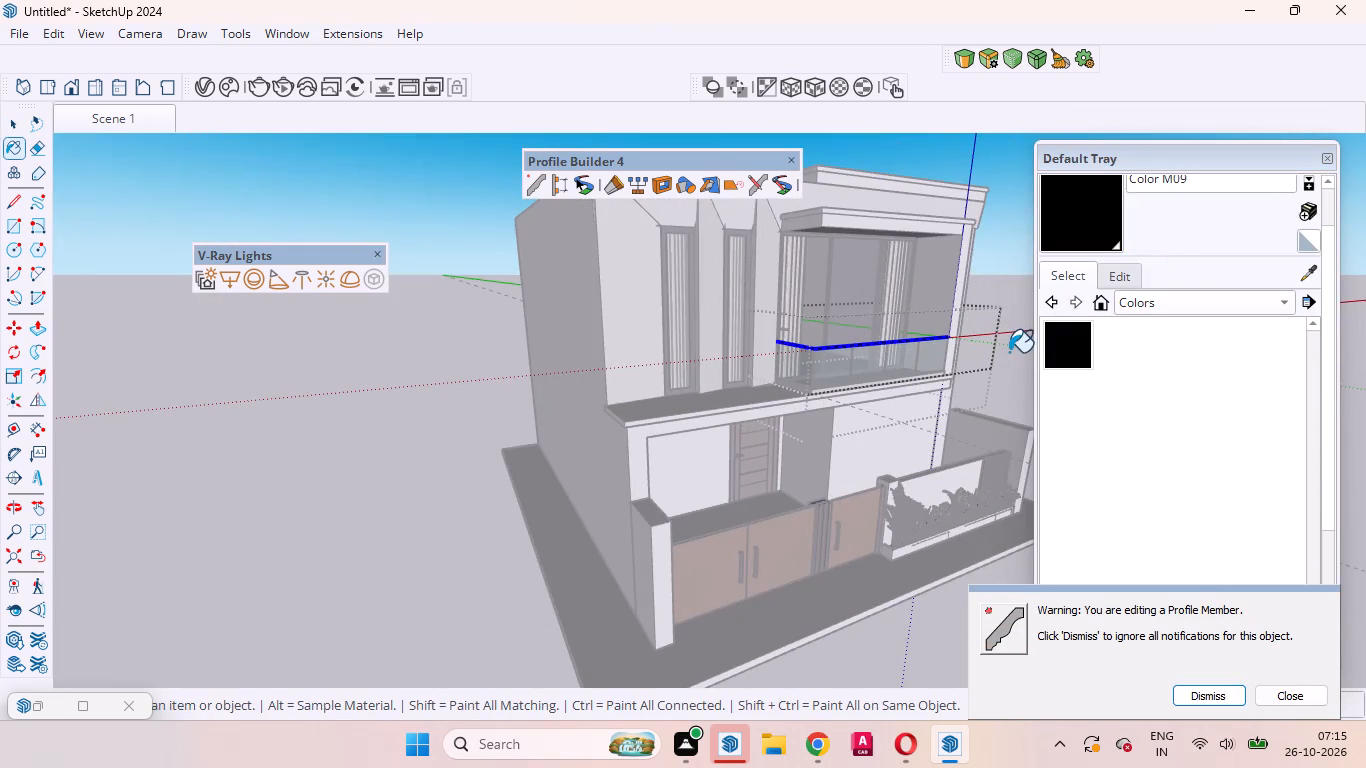
{"action": "key", "text": "space"}
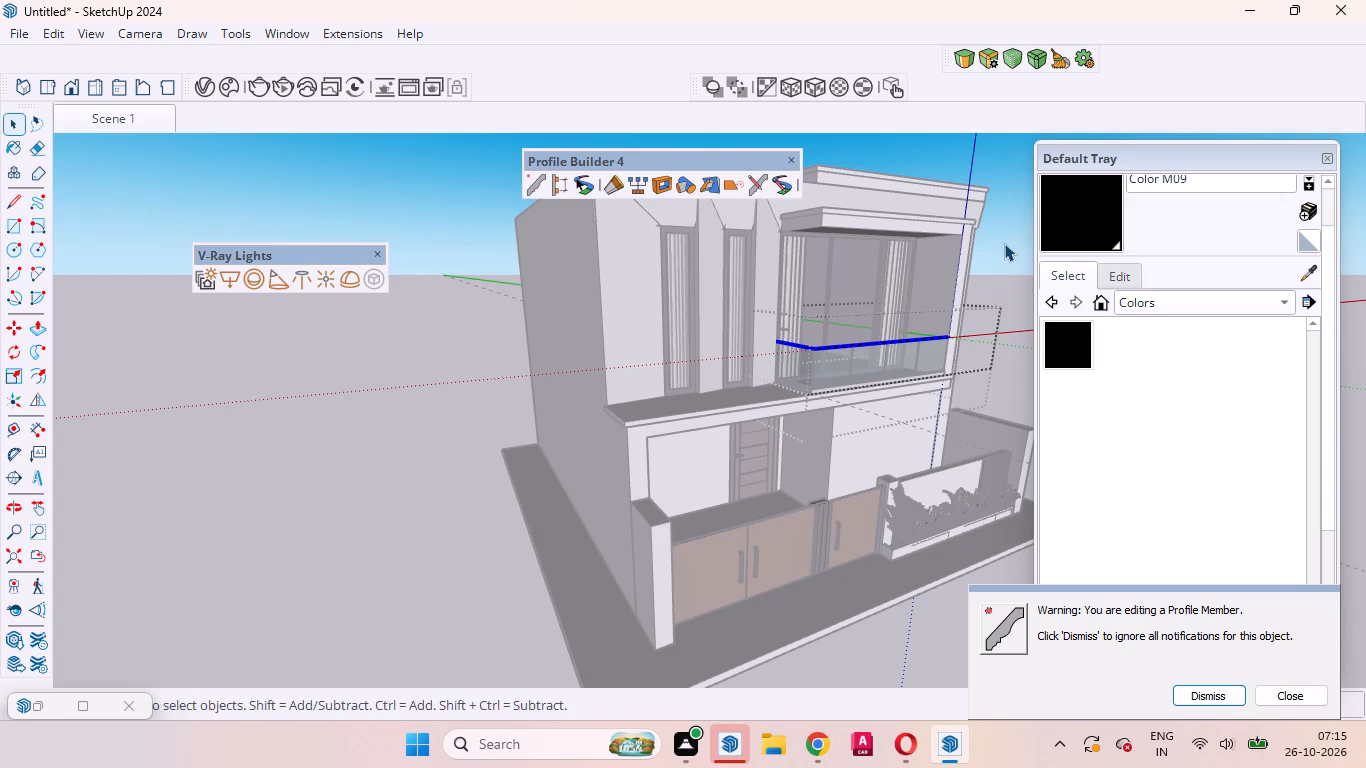
{"action": "left_click", "coordinate": [1004, 243]}
Paint the front and side-return faces of the railing's base rail black with Color M09.
{"action": "scroll", "coordinate": [788, 403], "scroll_direction": "up", "scroll_amount": 7}
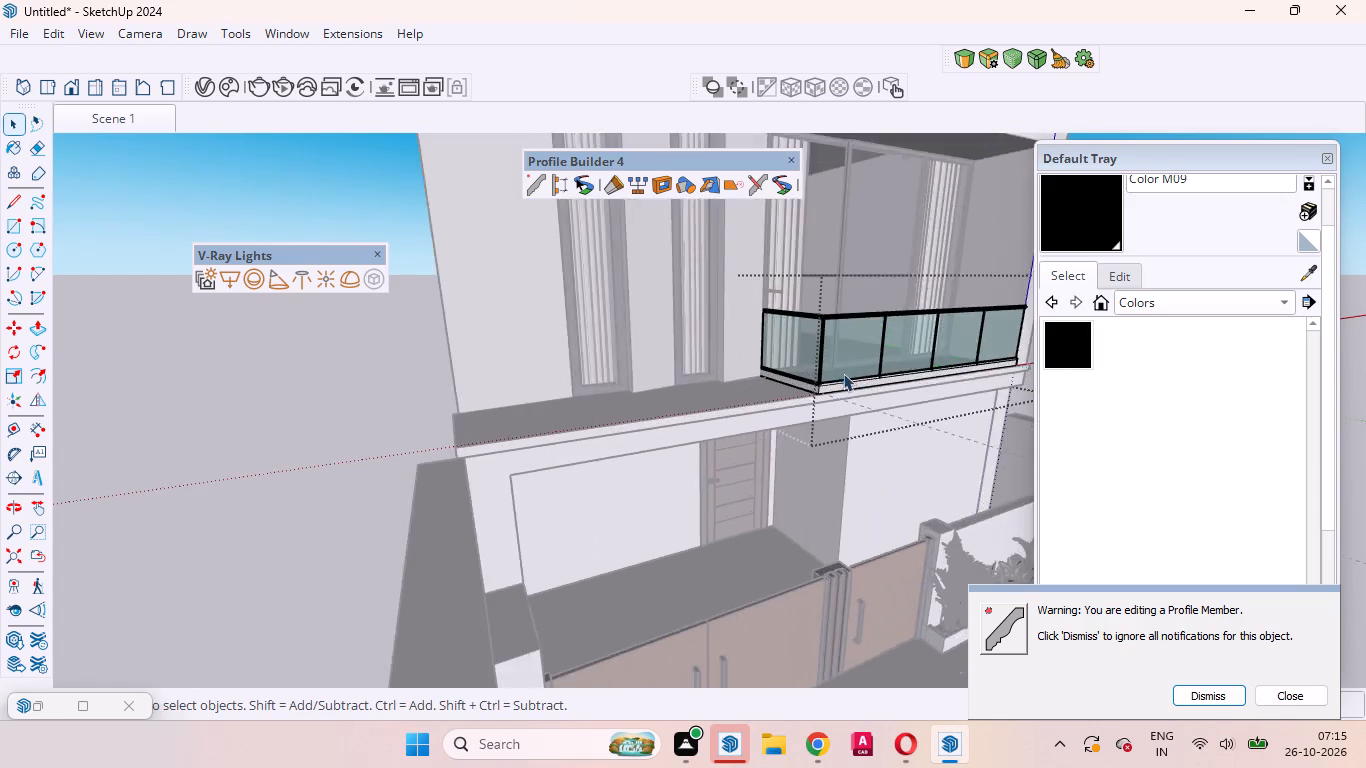
{"action": "scroll", "coordinate": [843, 373], "scroll_direction": "up", "scroll_amount": 8}
{"action": "left_click", "coordinate": [831, 391]}
{"action": "double_click", "coordinate": [827, 391]}
{"action": "left_click", "coordinate": [801, 393]}
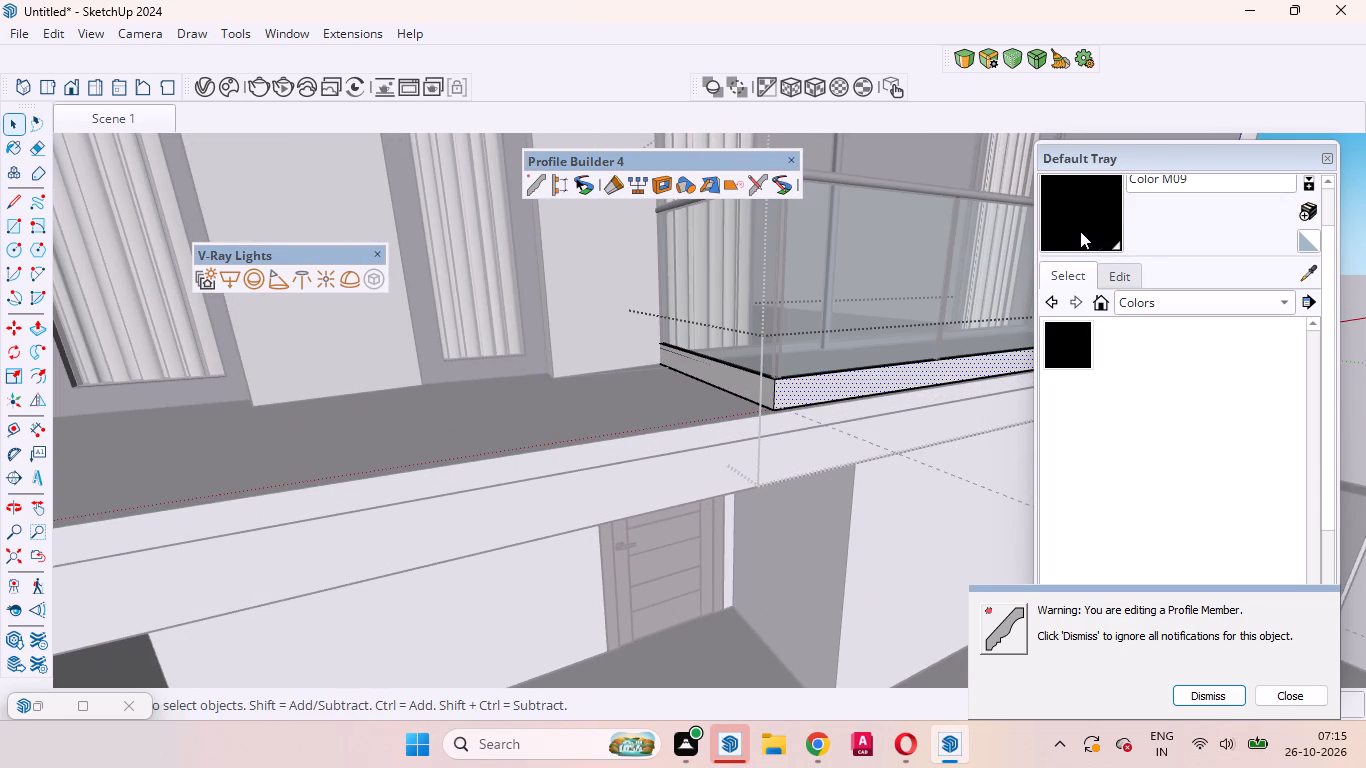
{"action": "left_click", "coordinate": [1080, 230]}
{"action": "scroll", "coordinate": [864, 379], "scroll_direction": "up", "scroll_amount": 6}
{"action": "left_click", "coordinate": [845, 382]}
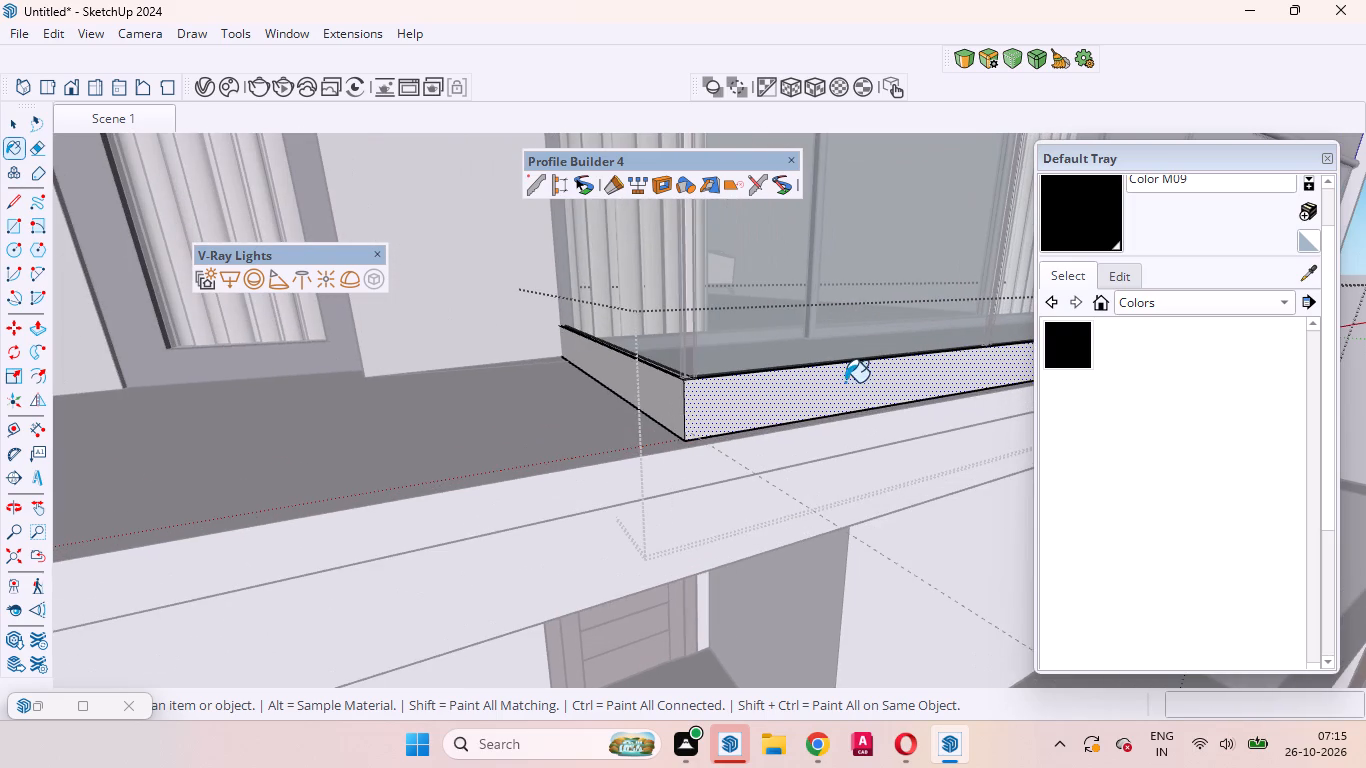
{"action": "left_click", "coordinate": [683, 415]}
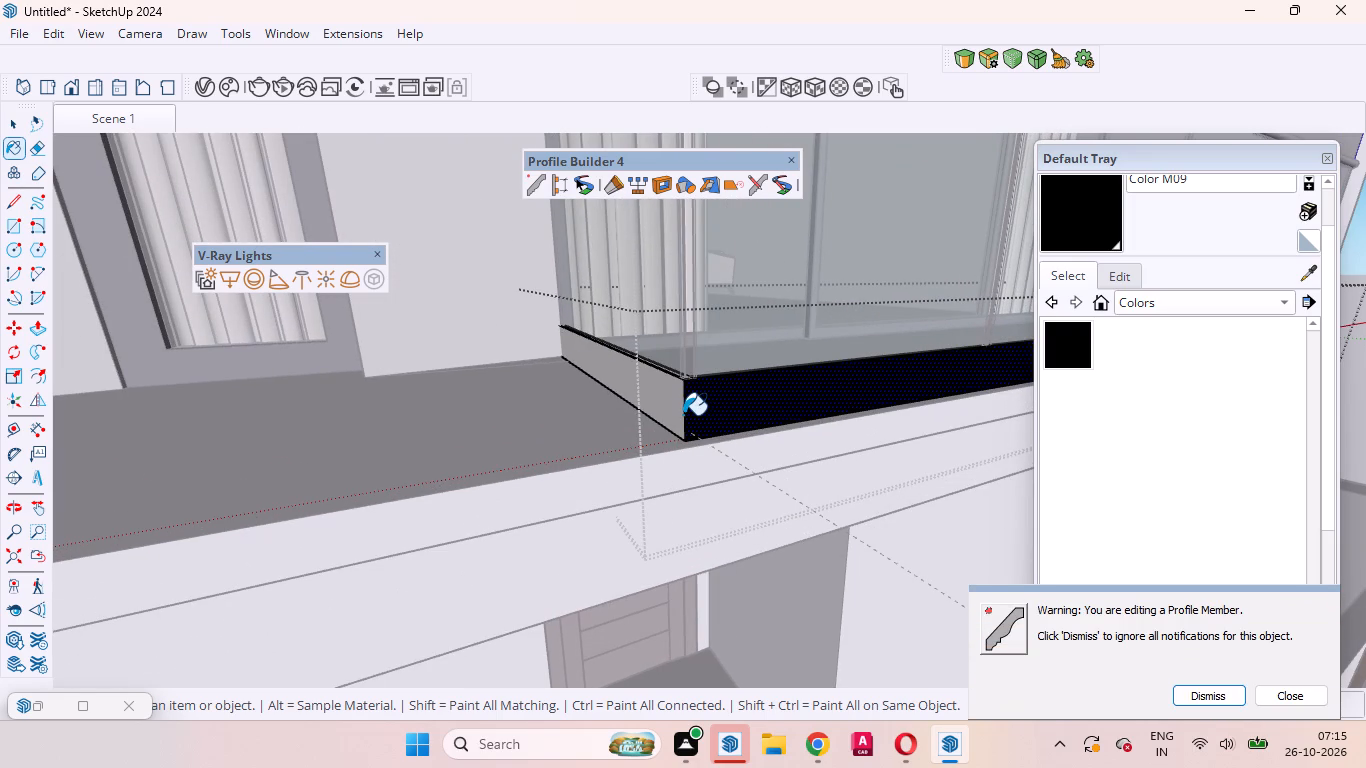
{"action": "left_click", "coordinate": [677, 412]}
{"action": "scroll", "coordinate": [677, 412], "scroll_direction": "up", "scroll_amount": 10}
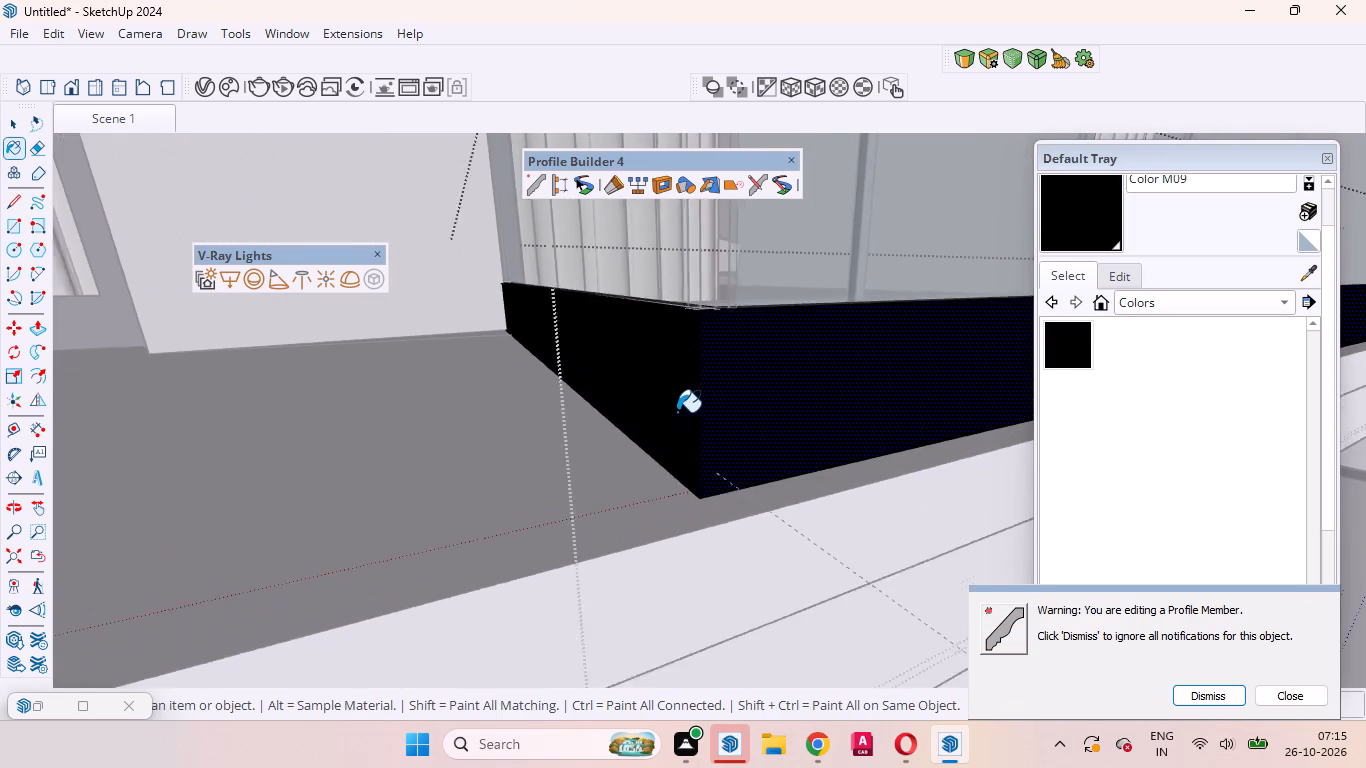
Check the black base rail at its front corner and leave the railing's group.
{"action": "scroll", "coordinate": [677, 412], "scroll_direction": "up", "scroll_amount": 1}
{"action": "middle_click_drag", "start_coordinate": [704, 369], "coordinate": [669, 453]}
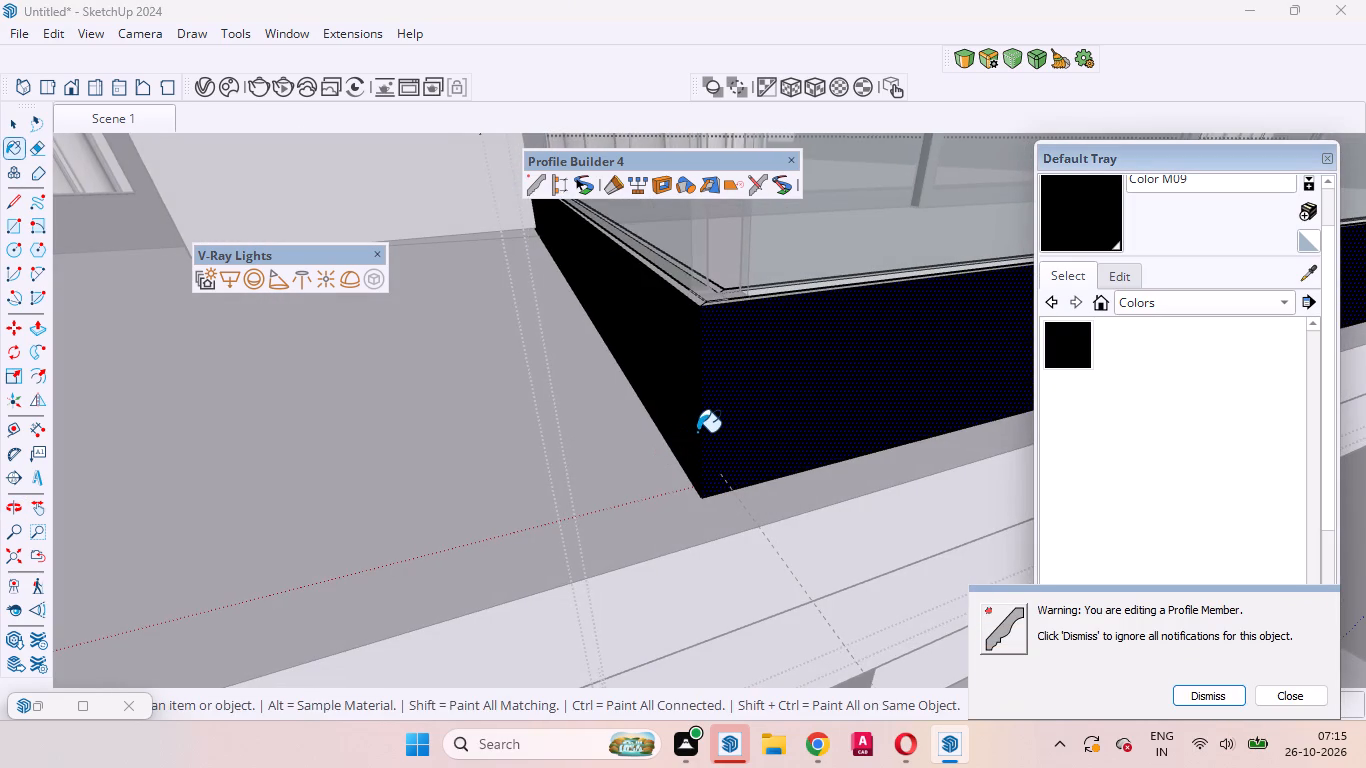
{"action": "scroll", "coordinate": [754, 306], "scroll_direction": "down", "scroll_amount": 20}
{"action": "scroll", "coordinate": [754, 306], "scroll_direction": "down", "scroll_amount": 5}
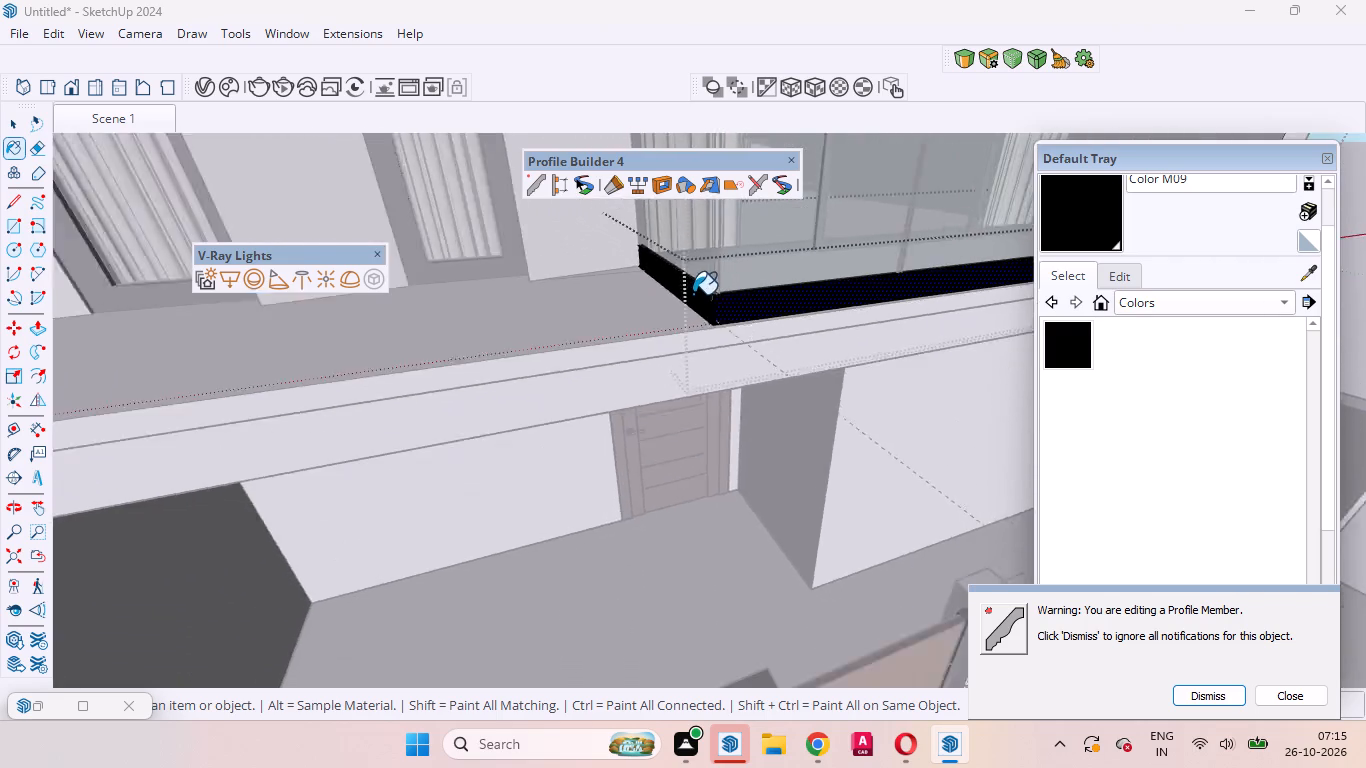
{"action": "scroll", "coordinate": [693, 294], "scroll_direction": "down", "scroll_amount": 20}
{"action": "scroll", "coordinate": [693, 294], "scroll_direction": "down", "scroll_amount": 1}
{"action": "key", "text": "space"}
{"action": "left_click", "coordinate": [870, 353]}
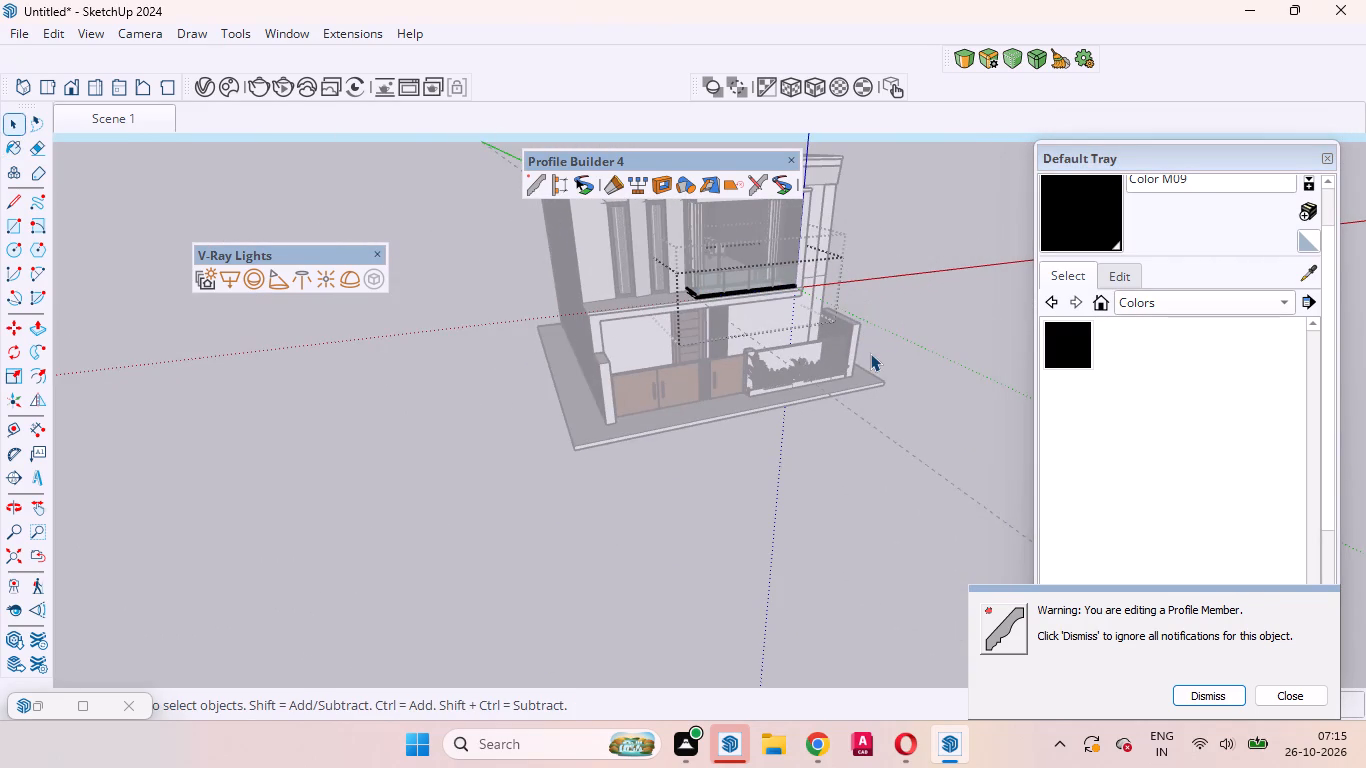
{"action": "triple_click", "coordinate": [874, 354]}
Examine the balcony railing from the front and the room behind the sliding door with its sofa, pendant and door.
{"action": "scroll", "coordinate": [714, 191], "scroll_direction": "up", "scroll_amount": 5}
{"action": "scroll", "coordinate": [719, 240], "scroll_direction": "down", "scroll_amount": 18}
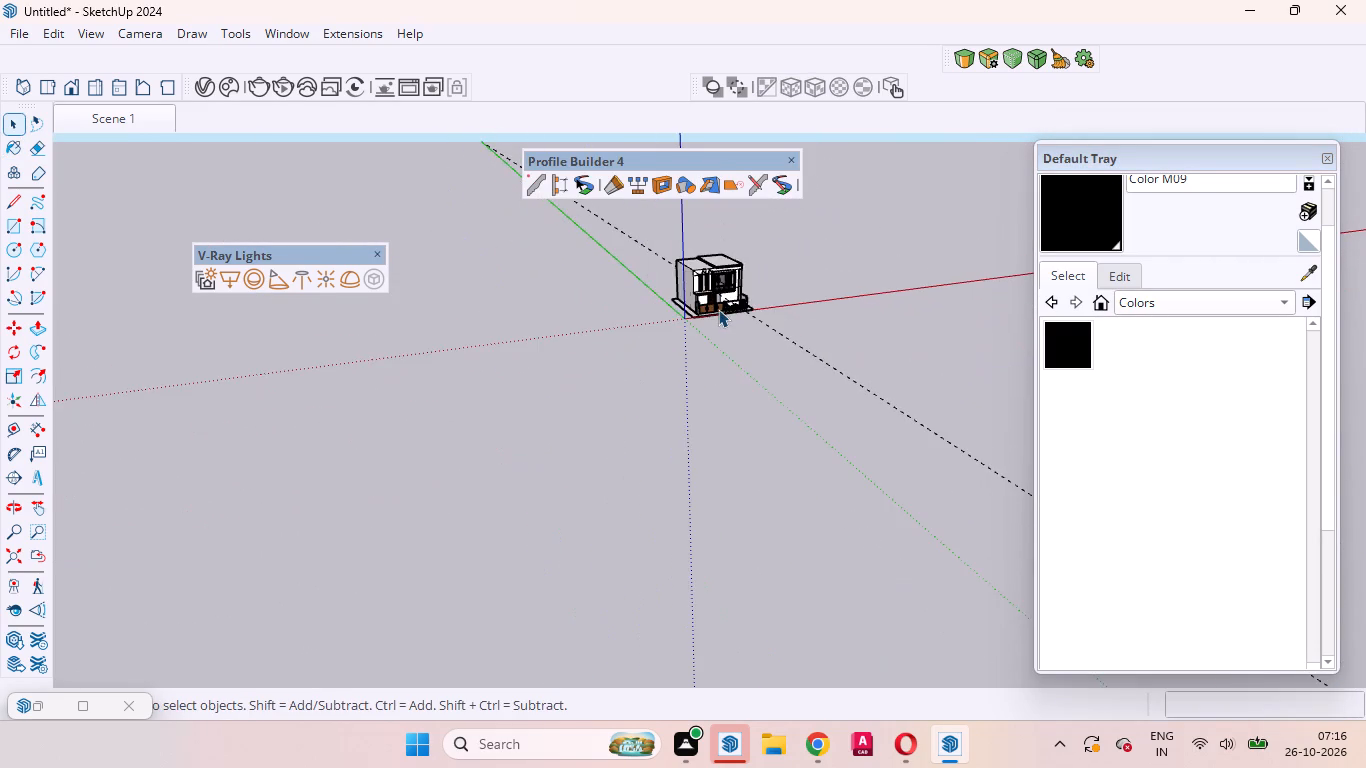
{"action": "scroll", "coordinate": [718, 309], "scroll_direction": "up", "scroll_amount": 5}
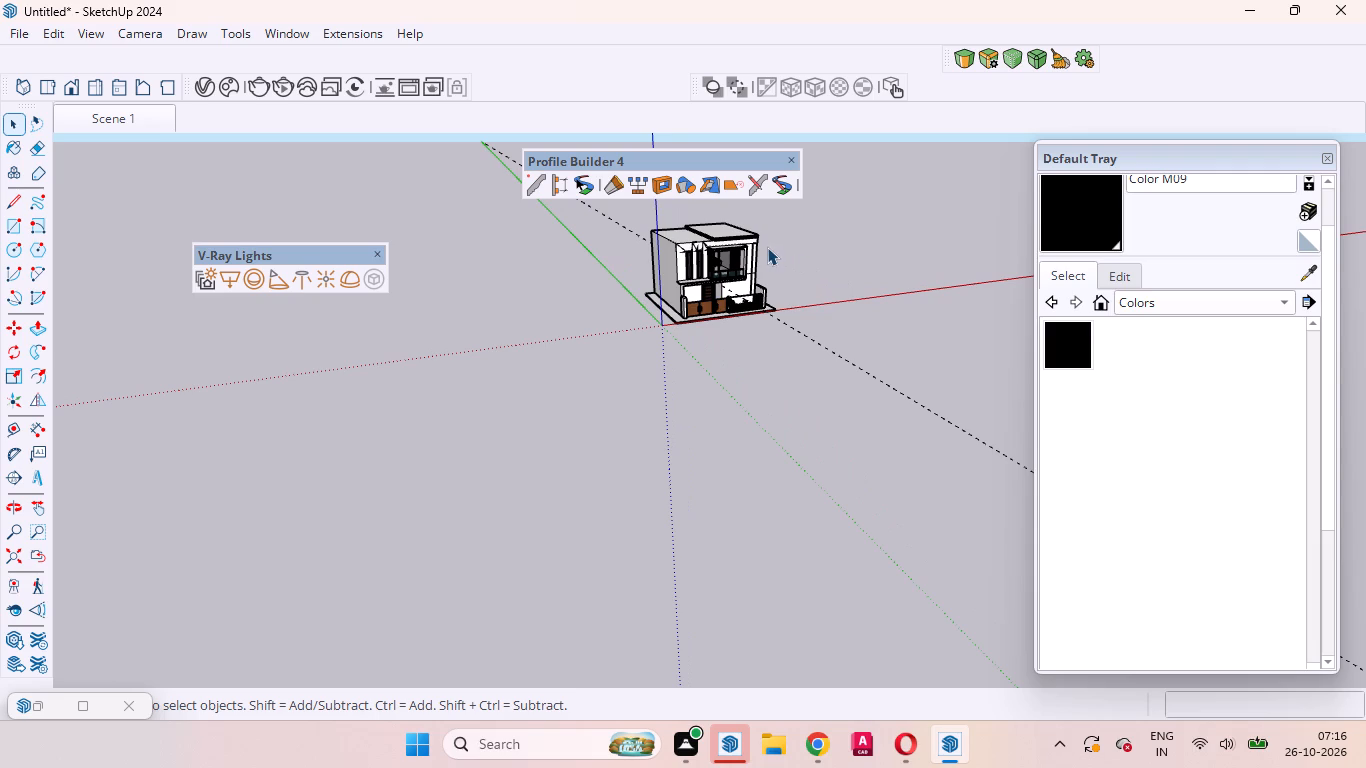
{"action": "scroll", "coordinate": [718, 261], "scroll_direction": "up", "scroll_amount": 6}
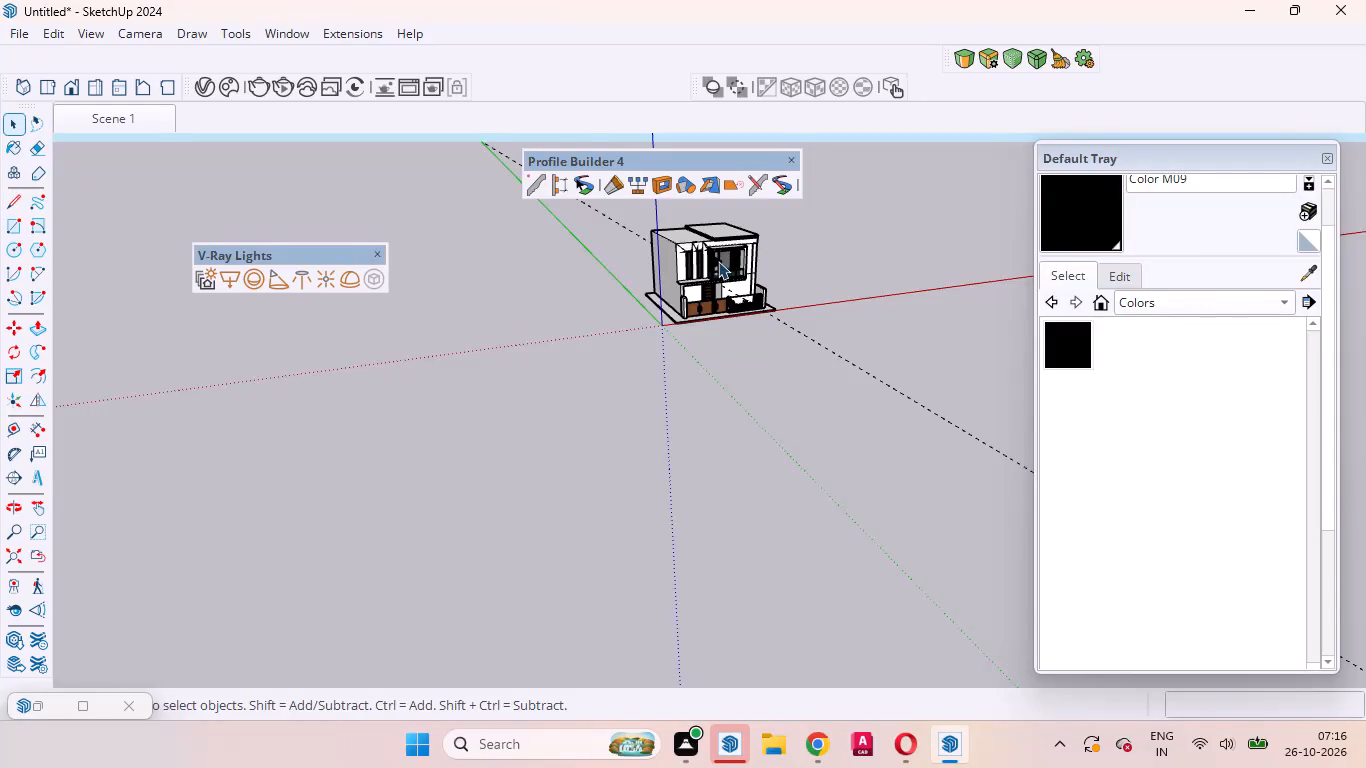
{"action": "scroll", "coordinate": [718, 261], "scroll_direction": "up", "scroll_amount": 18}
{"action": "middle_click_drag", "start_coordinate": [715, 310], "coordinate": [676, 239]}
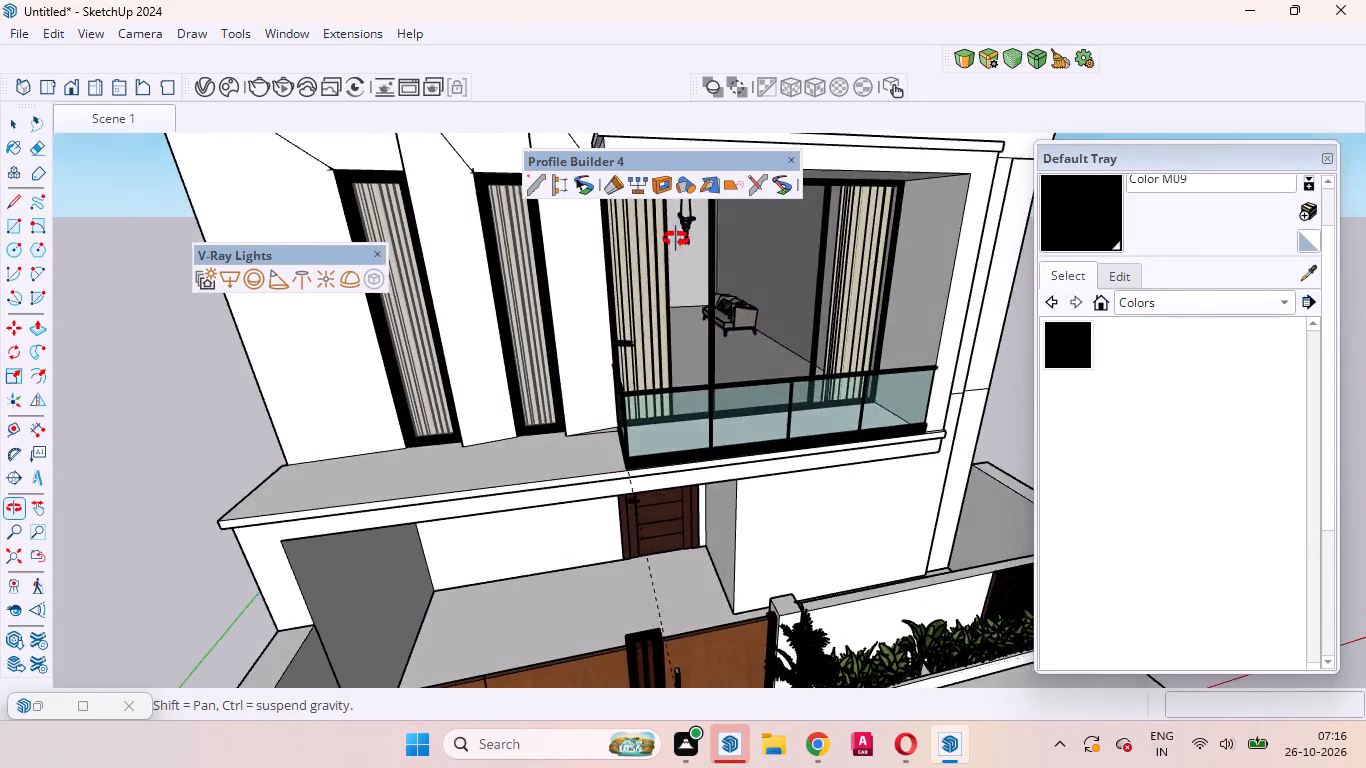
{"action": "middle_click_drag", "start_coordinate": [676, 239], "coordinate": [731, 231]}
{"action": "scroll", "coordinate": [828, 422], "scroll_direction": "down", "scroll_amount": 4}
{"action": "scroll", "coordinate": [736, 257], "scroll_direction": "up", "scroll_amount": 6}
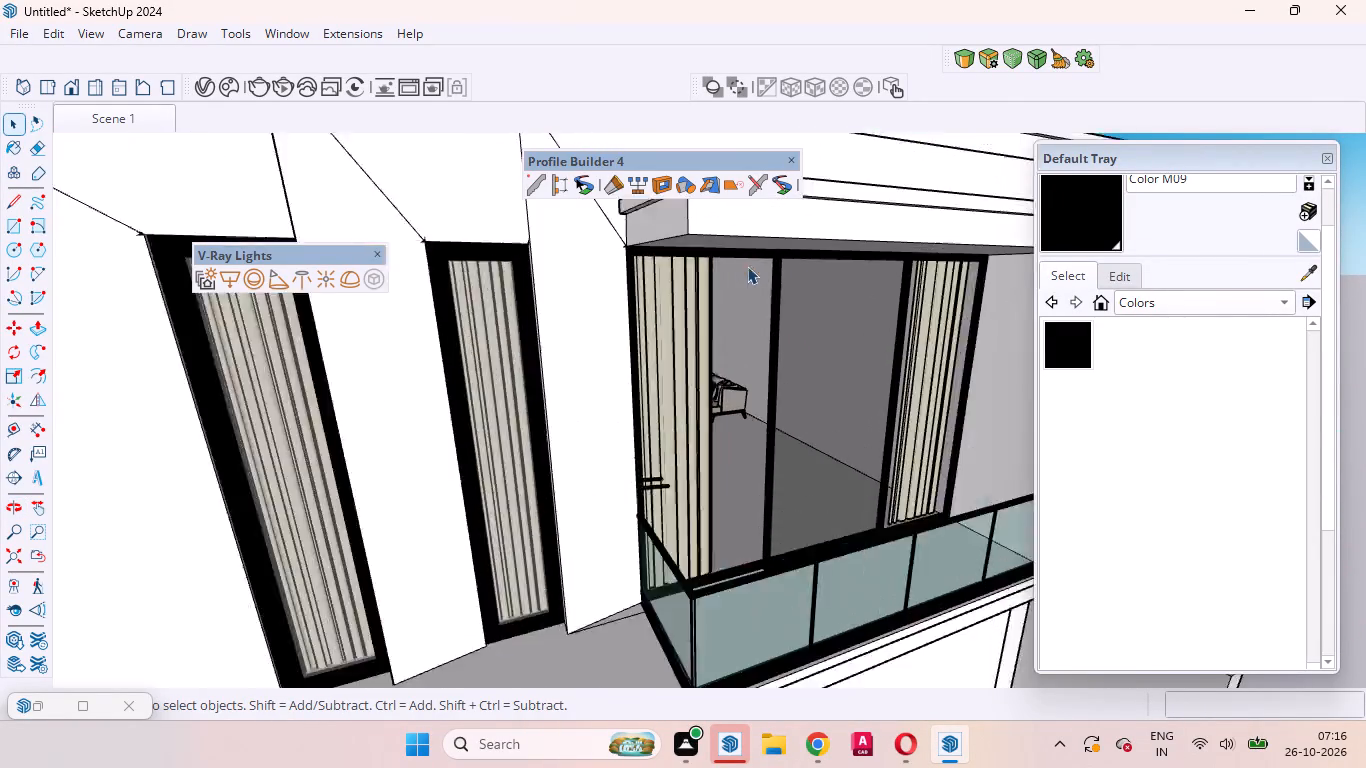
{"action": "scroll", "coordinate": [747, 266], "scroll_direction": "up", "scroll_amount": 9}
{"action": "middle_click_drag", "start_coordinate": [774, 322], "coordinate": [812, 260]}
{"action": "scroll", "coordinate": [812, 260], "scroll_direction": "up", "scroll_amount": 4}
{"action": "scroll", "coordinate": [807, 346], "scroll_direction": "down", "scroll_amount": 5}
{"action": "scroll", "coordinate": [810, 282], "scroll_direction": "up", "scroll_amount": 10}
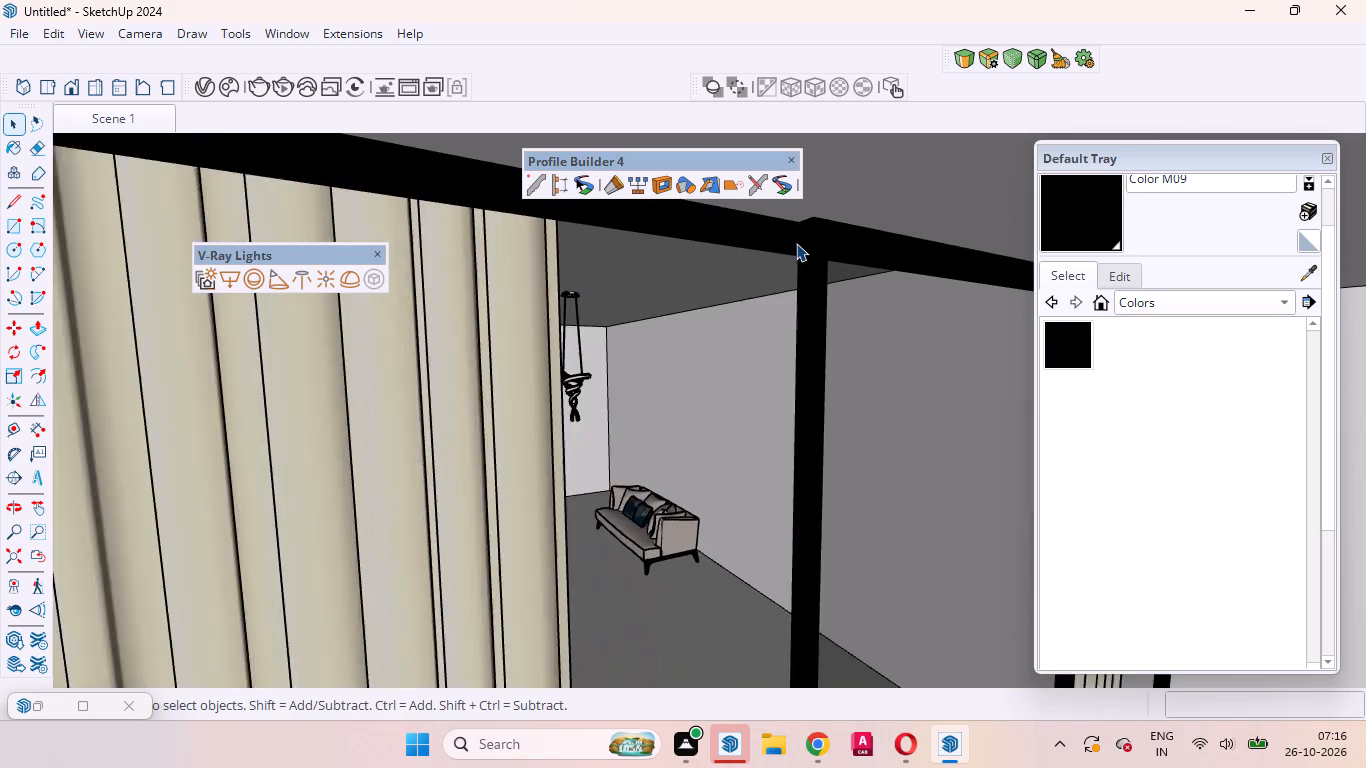
{"action": "scroll", "coordinate": [796, 243], "scroll_direction": "up", "scroll_amount": 9}
{"action": "middle_click", "coordinate": [812, 289]}
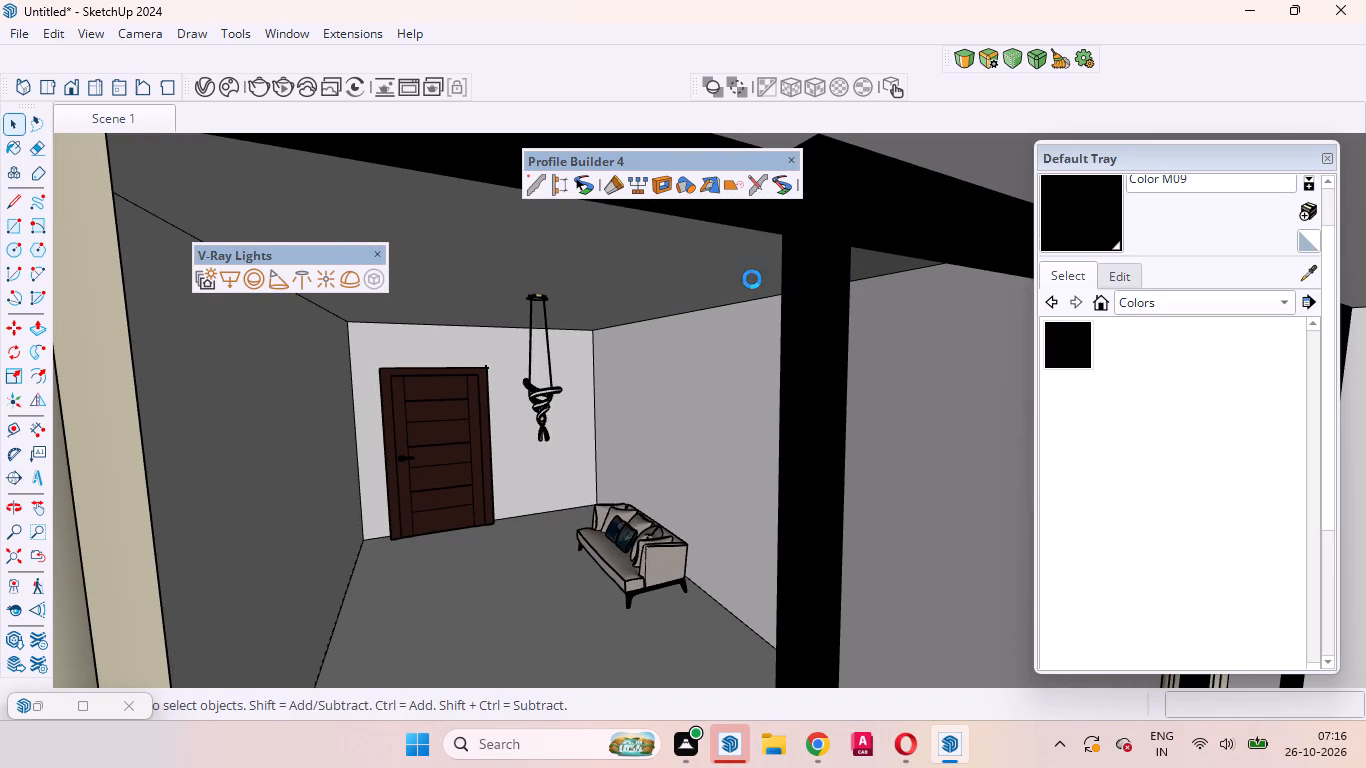
{"action": "scroll", "coordinate": [714, 288], "scroll_direction": "down", "scroll_amount": 10}
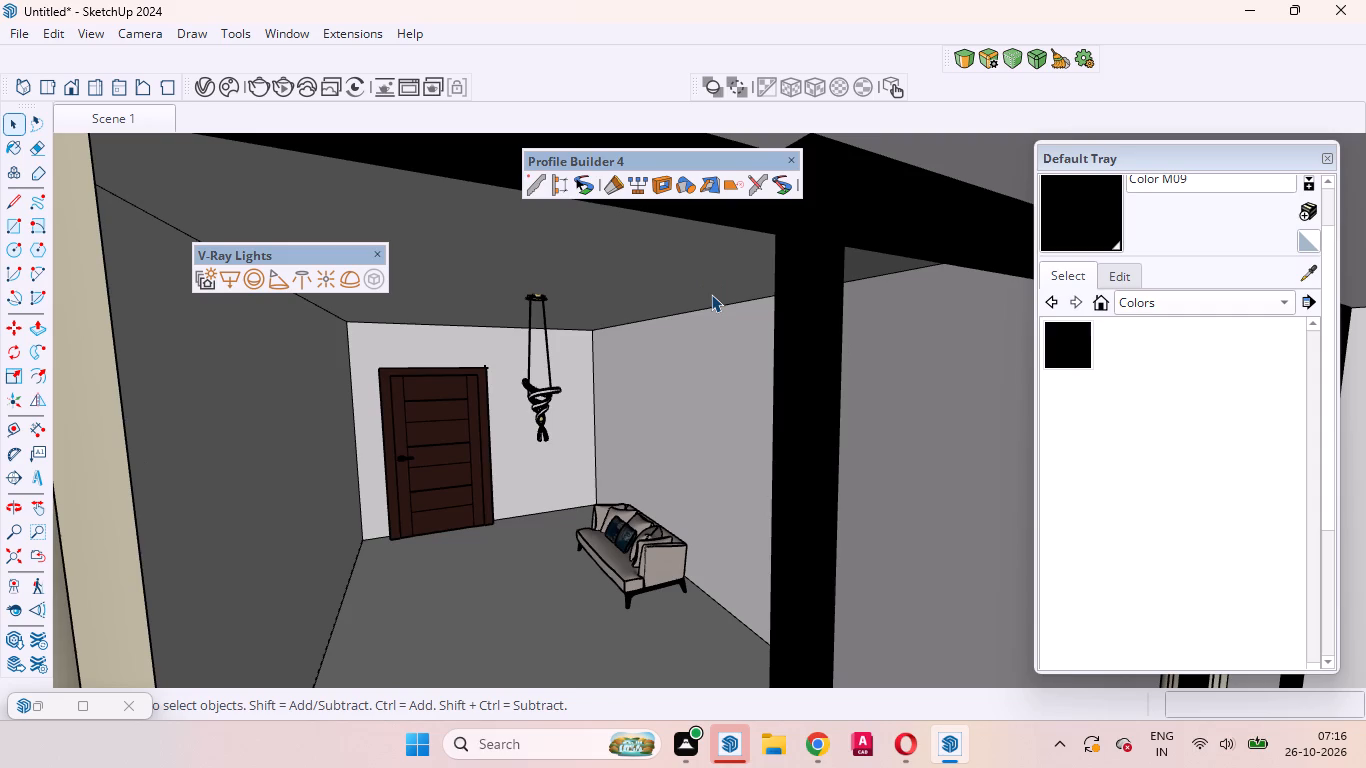
{"action": "scroll", "coordinate": [711, 294], "scroll_direction": "down", "scroll_amount": 15}
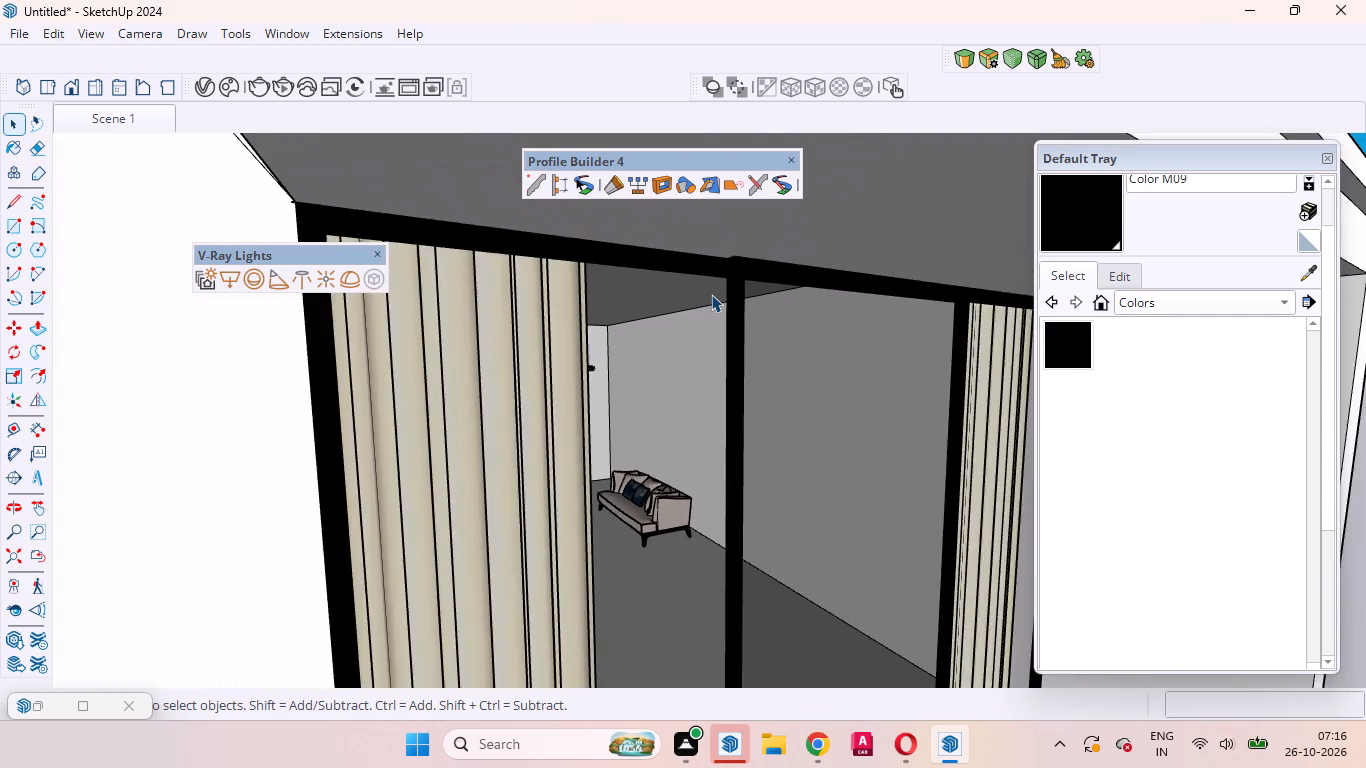
{"action": "middle_click_drag", "start_coordinate": [660, 302], "coordinate": [457, 287]}
{"action": "scroll", "coordinate": [451, 287], "scroll_direction": "up", "scroll_amount": 1}
{"action": "scroll", "coordinate": [624, 307], "scroll_direction": "down", "scroll_amount": 9}
{"action": "scroll", "coordinate": [633, 430], "scroll_direction": "down", "scroll_amount": 1}
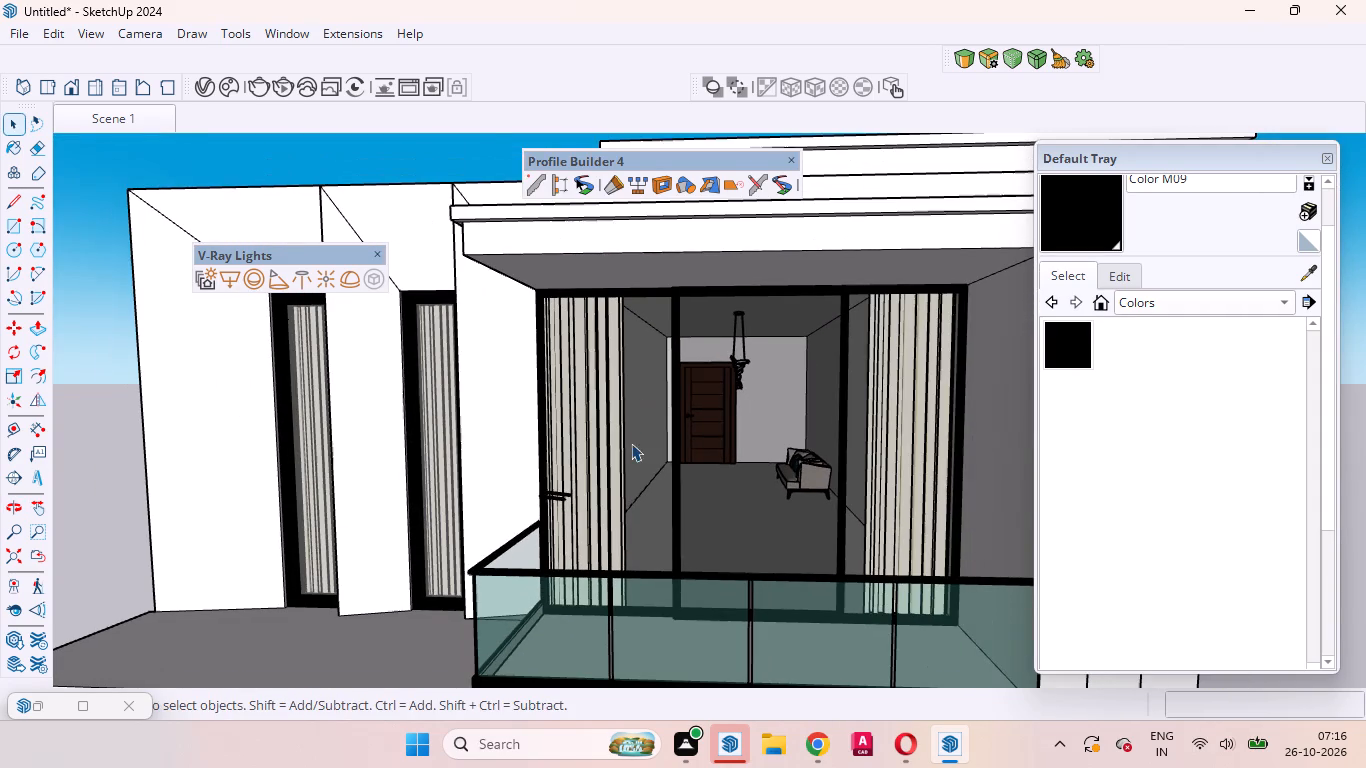
Unhide all hidden objects in the model.
{"action": "left_click", "coordinate": [56, 33]}
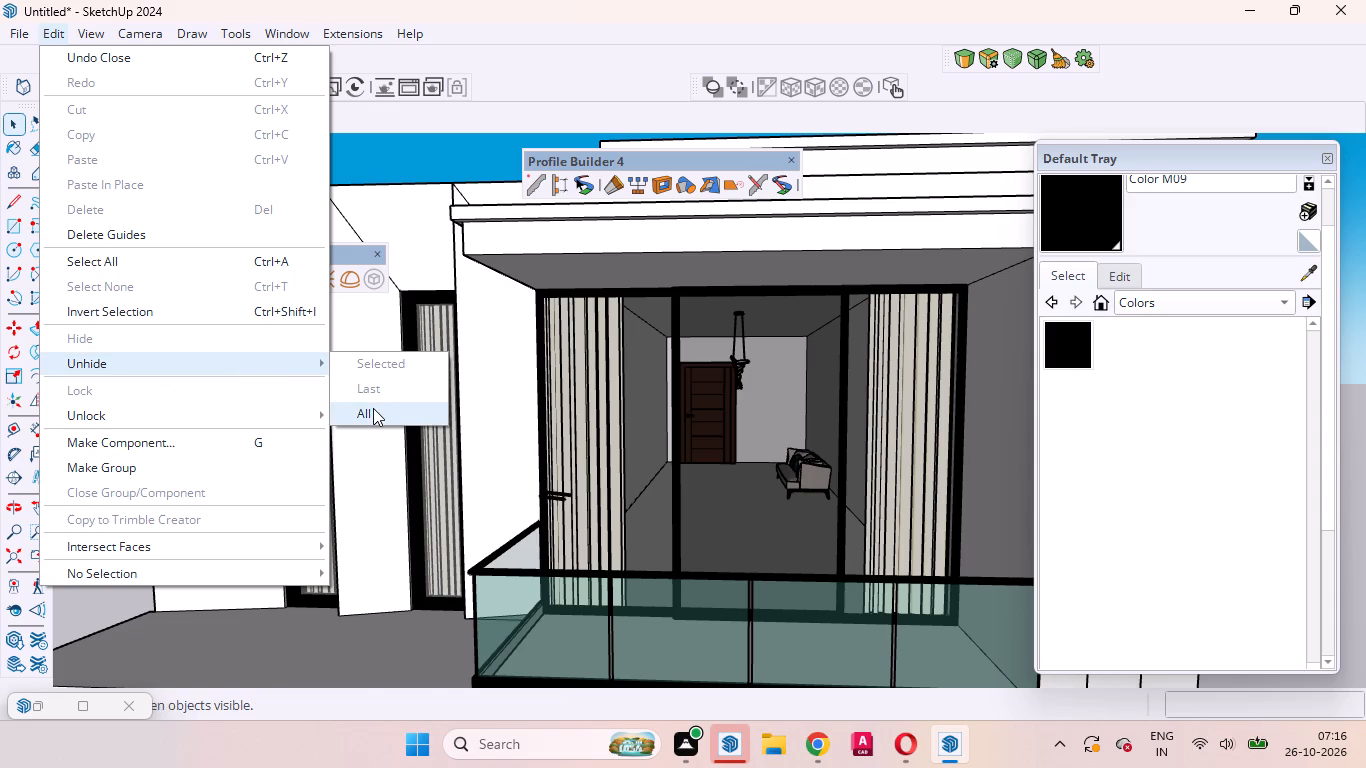
{"action": "left_click", "coordinate": [373, 408]}
Inspect the sliding door's glass pane in front of the curtain inside its nested groups, and return to the whole model.
{"action": "scroll", "coordinate": [496, 389], "scroll_direction": "up", "scroll_amount": 5}
{"action": "scroll", "coordinate": [660, 354], "scroll_direction": "up", "scroll_amount": 2}
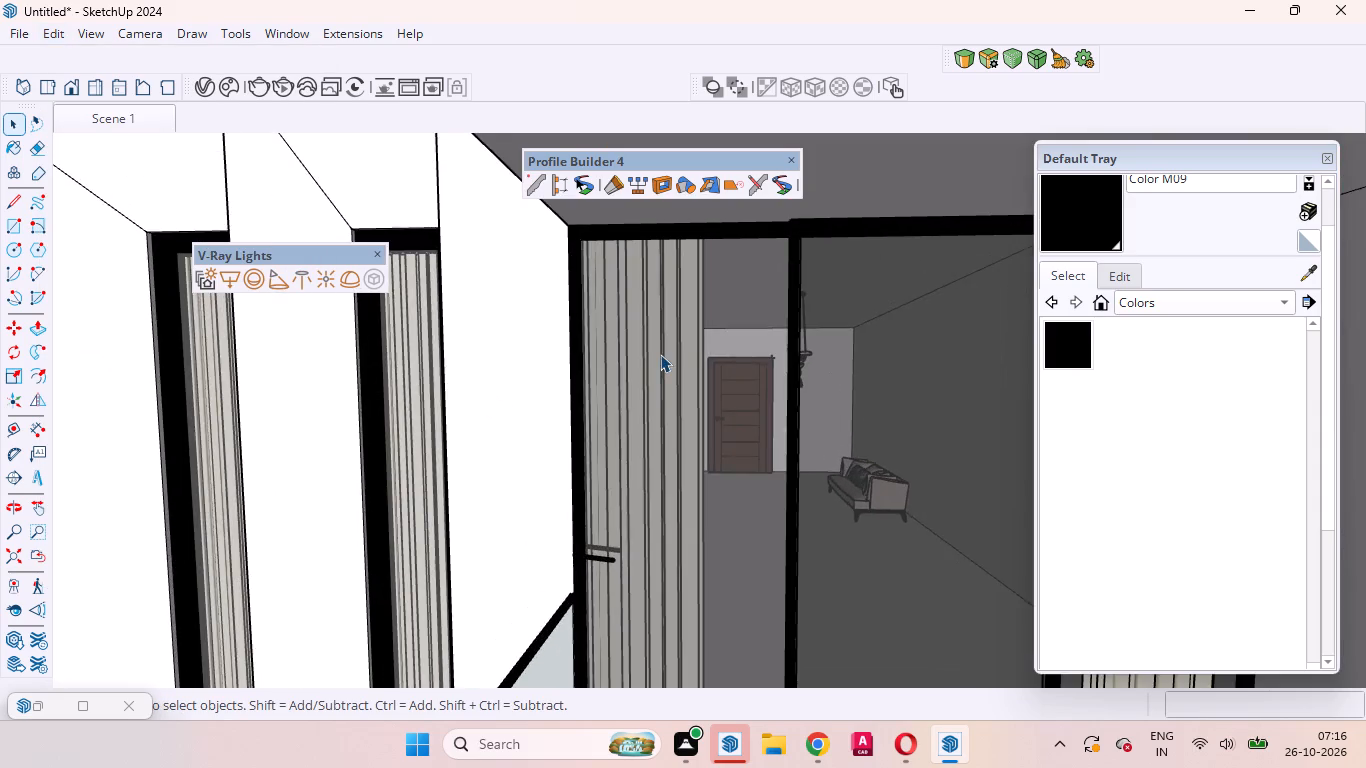
{"action": "scroll", "coordinate": [660, 354], "scroll_direction": "up", "scroll_amount": 2}
{"action": "scroll", "coordinate": [651, 355], "scroll_direction": "down", "scroll_amount": 6}
{"action": "middle_click_drag", "start_coordinate": [563, 332], "coordinate": [314, 370]}
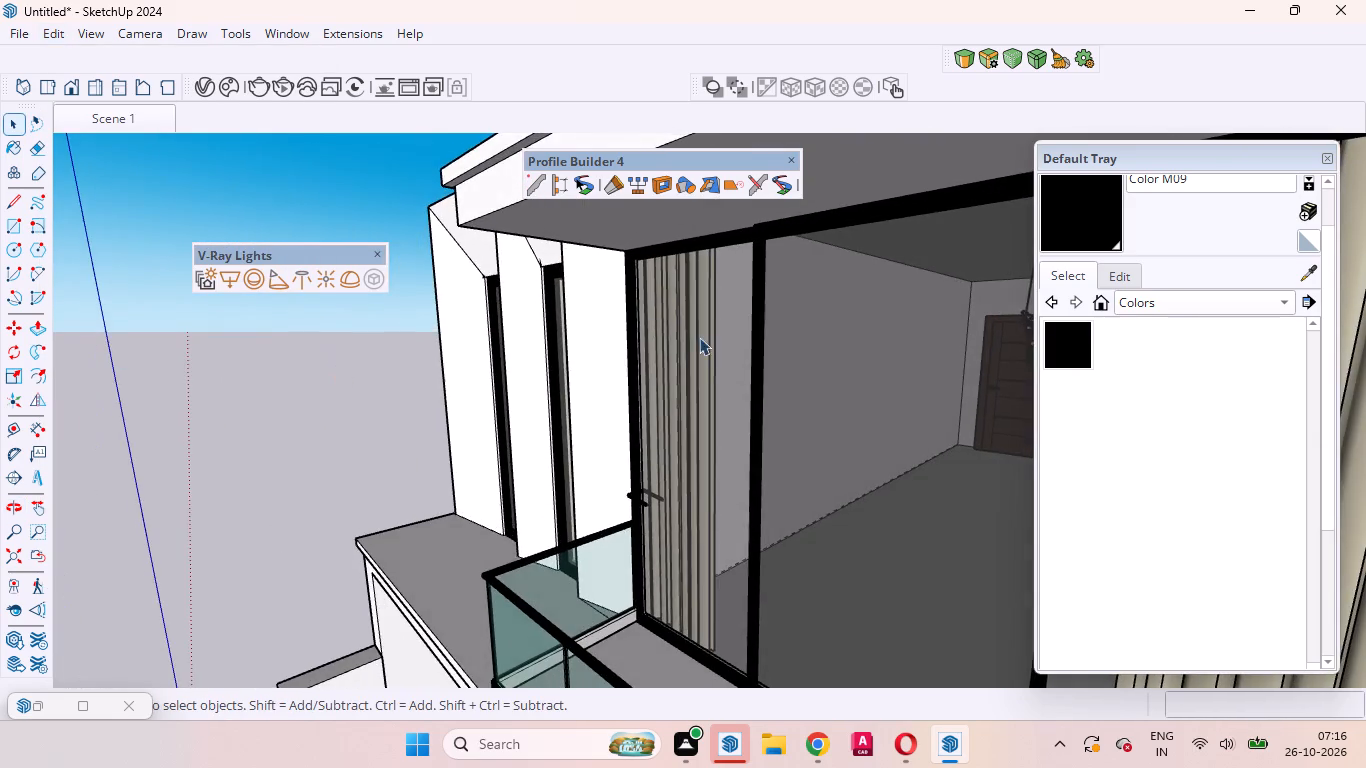
{"action": "scroll", "coordinate": [713, 345], "scroll_direction": "up", "scroll_amount": 19}
{"action": "scroll", "coordinate": [646, 429], "scroll_direction": "down", "scroll_amount": 6}
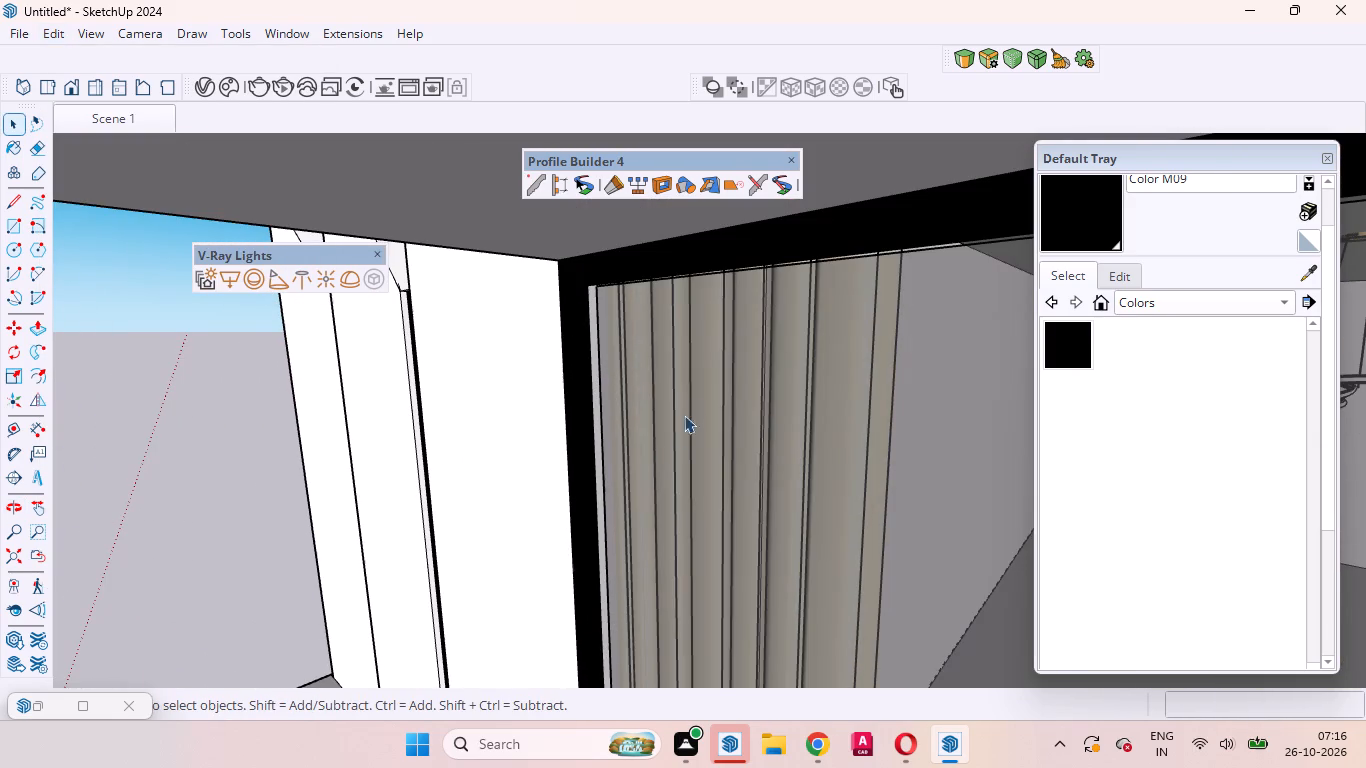
{"action": "left_click", "coordinate": [685, 371]}
{"action": "scroll", "coordinate": [658, 340], "scroll_direction": "up", "scroll_amount": 10}
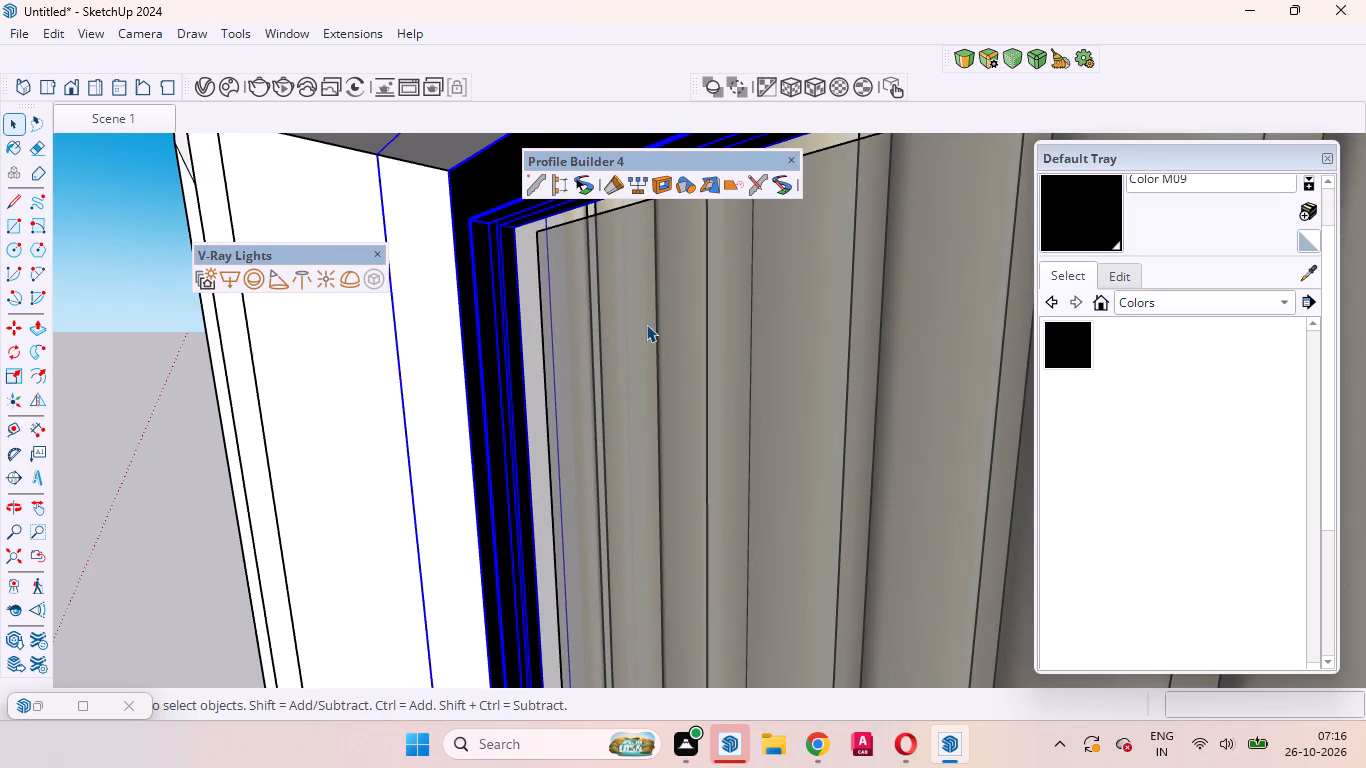
{"action": "double_click", "coordinate": [646, 324]}
{"action": "left_click", "coordinate": [657, 324]}
{"action": "triple_click", "coordinate": [660, 324]}
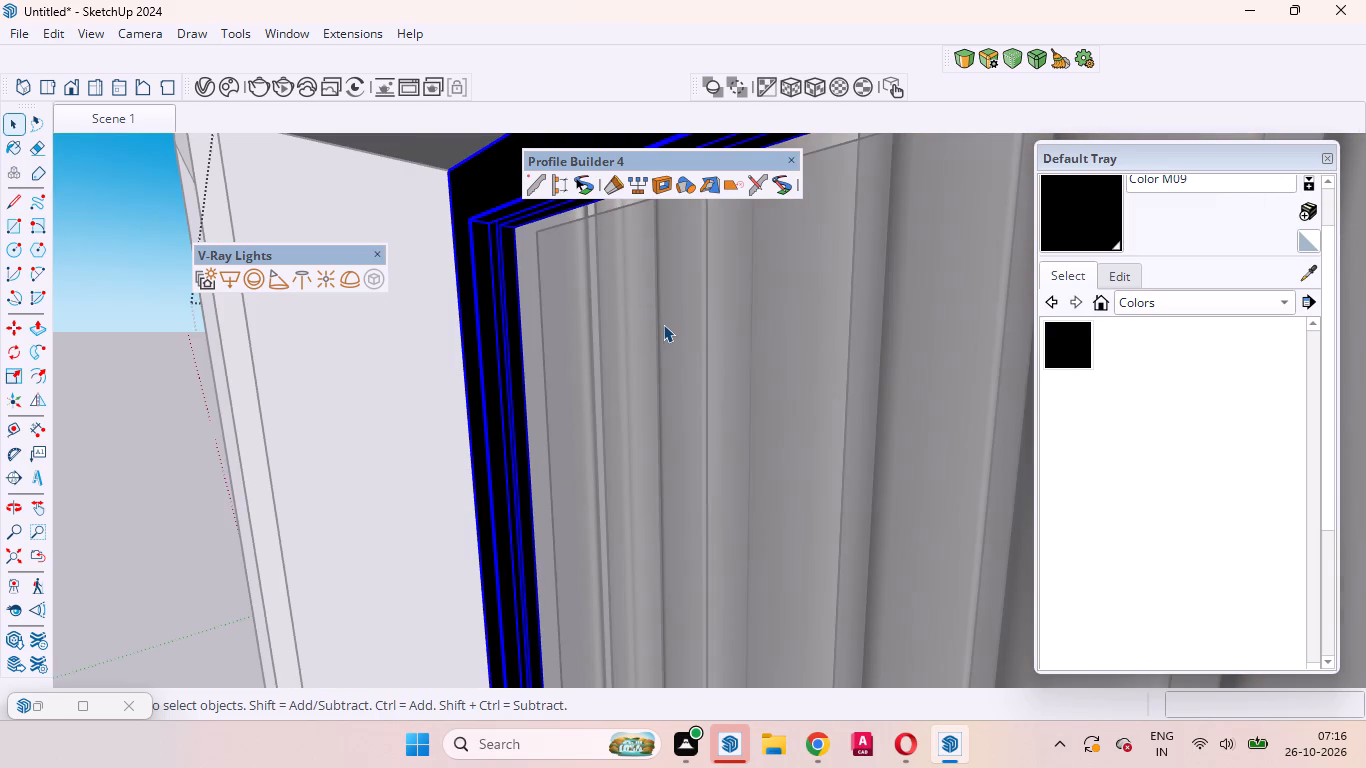
{"action": "left_click", "coordinate": [664, 324]}
{"action": "double_click", "coordinate": [665, 324]}
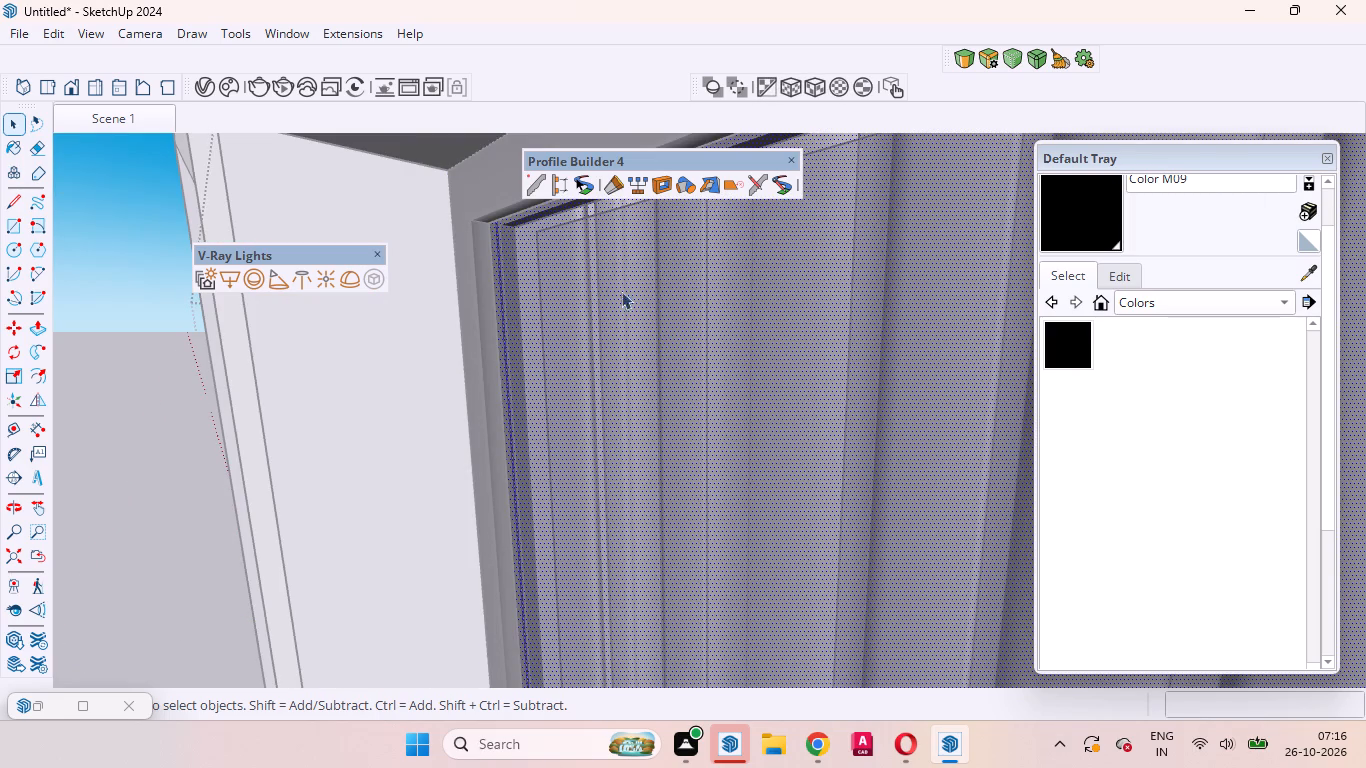
{"action": "scroll", "coordinate": [462, 224], "scroll_direction": "up", "scroll_amount": 9}
{"action": "scroll", "coordinate": [560, 280], "scroll_direction": "down", "scroll_amount": 13}
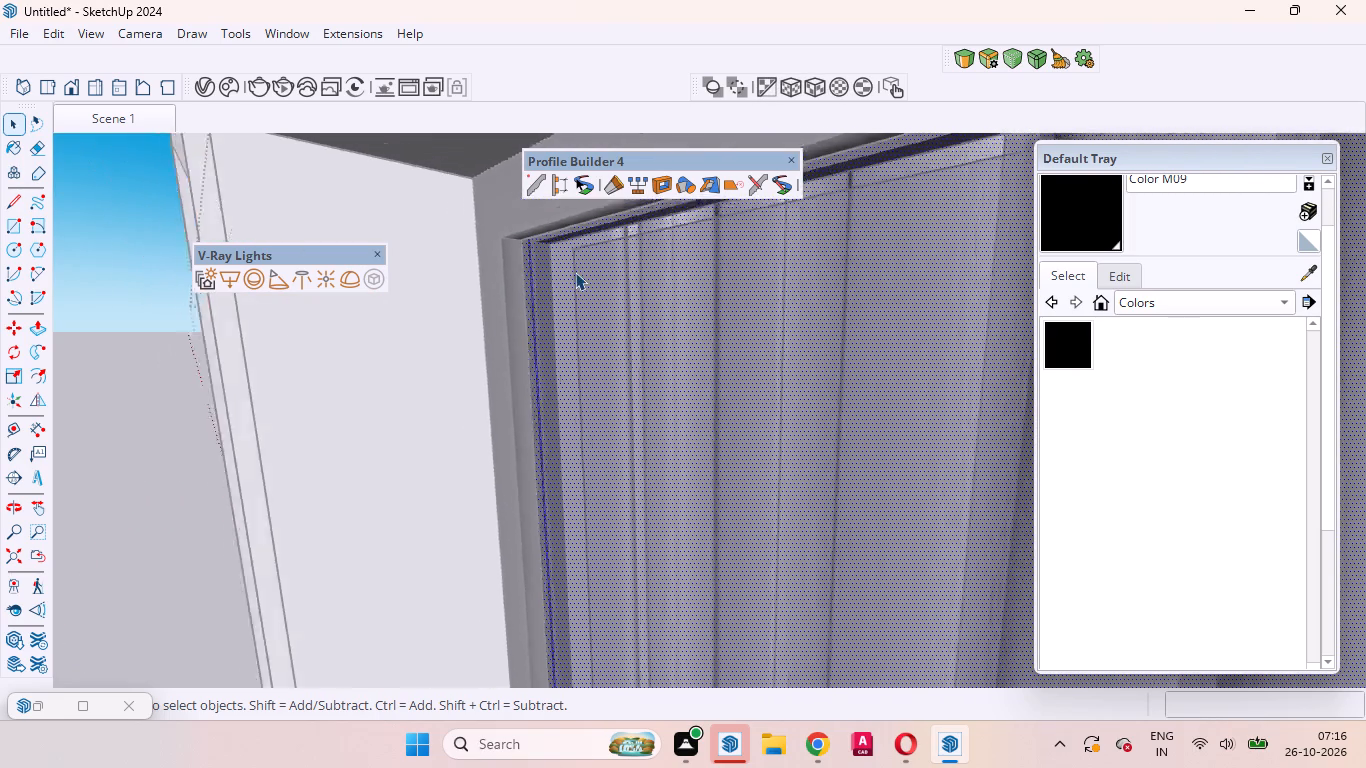
{"action": "scroll", "coordinate": [575, 272], "scroll_direction": "down", "scroll_amount": 20}
{"action": "scroll", "coordinate": [575, 272], "scroll_direction": "down", "scroll_amount": 17}
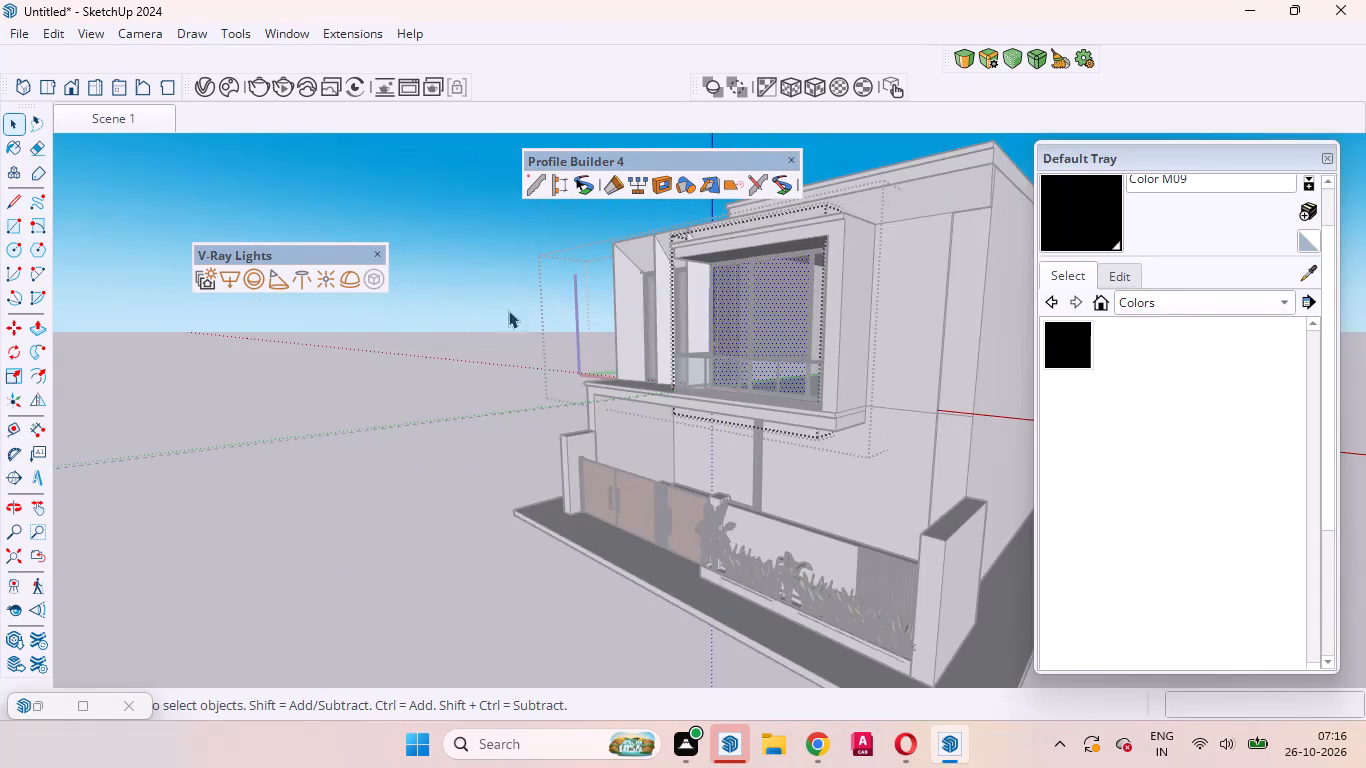
{"action": "triple_click", "coordinate": [369, 386]}
{"action": "triple_click", "coordinate": [370, 388]}
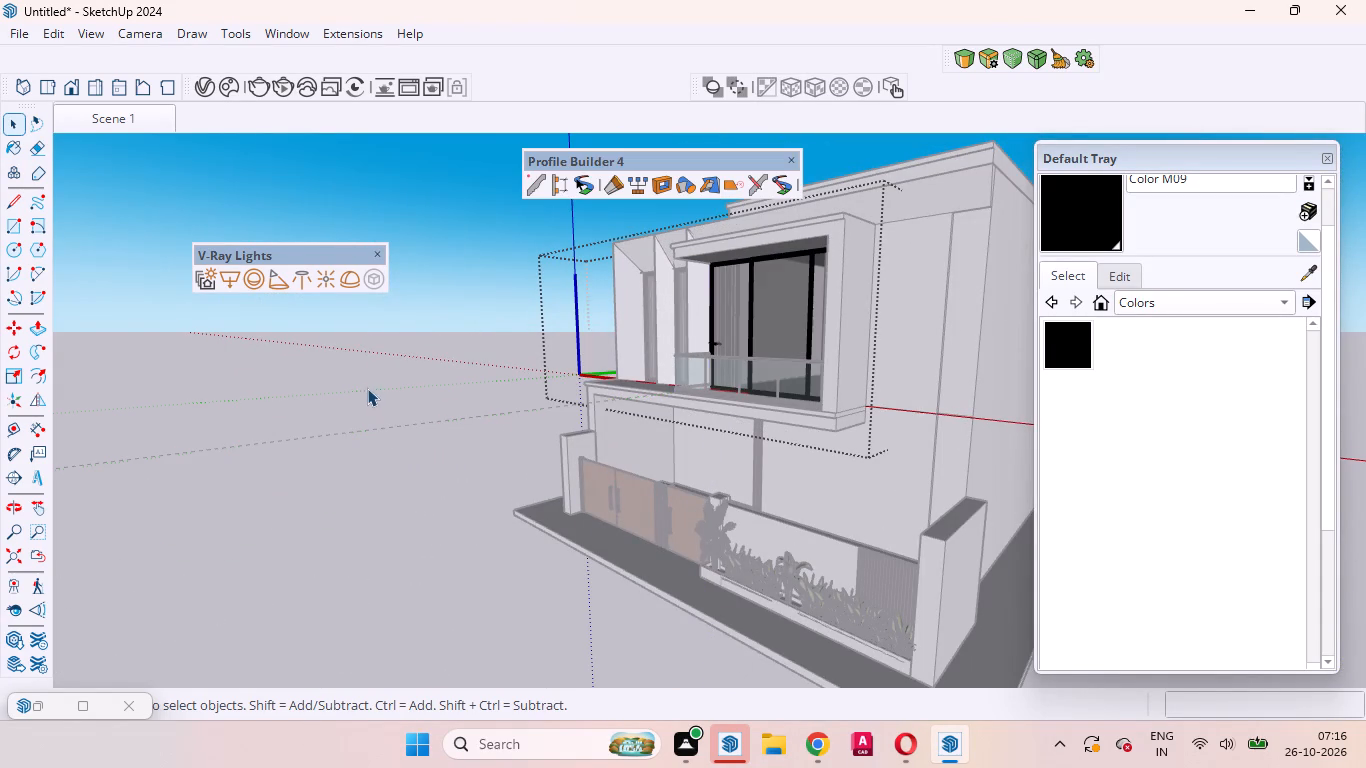
{"action": "double_click", "coordinate": [365, 388]}
{"action": "double_click", "coordinate": [229, 622]}
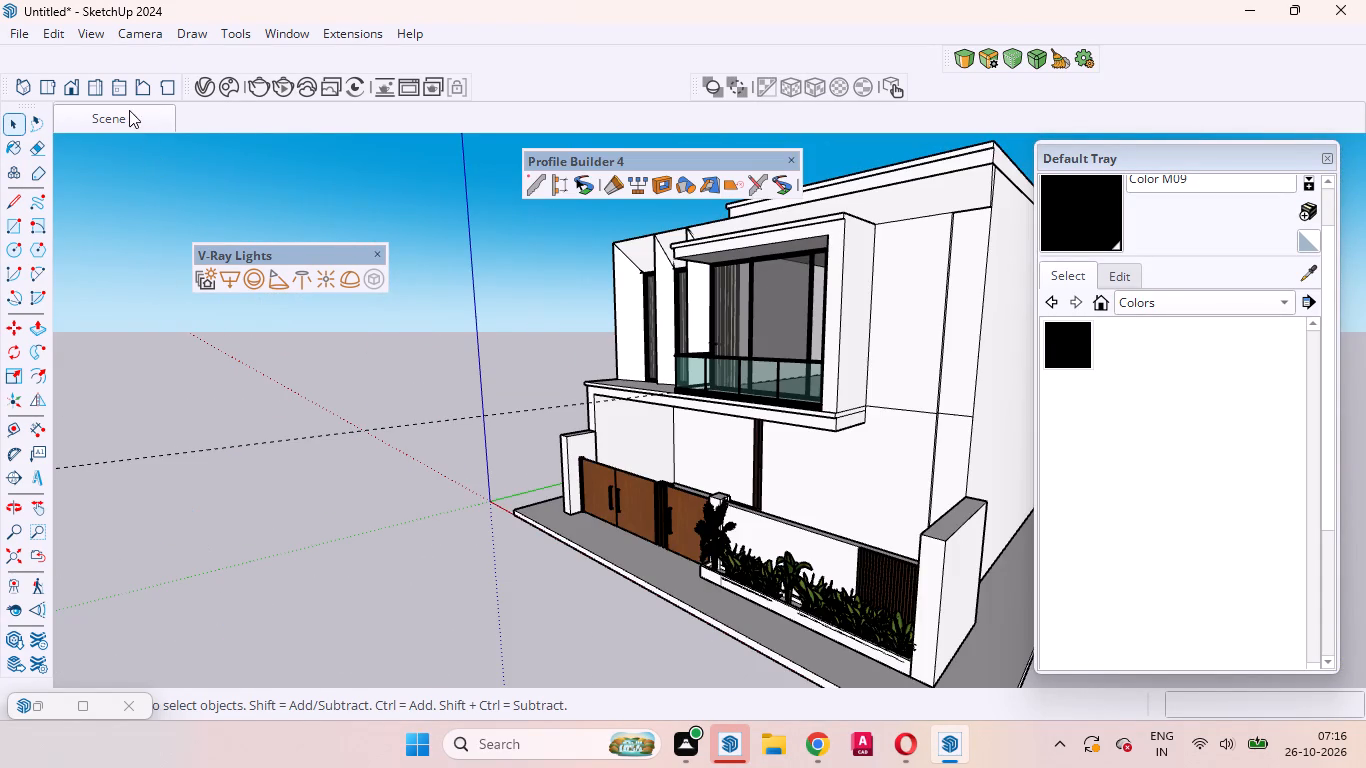
Return to Scene 1 and select the porch ceiling face above the entrance, working inside the house group.
{"action": "left_click", "coordinate": [116, 122]}
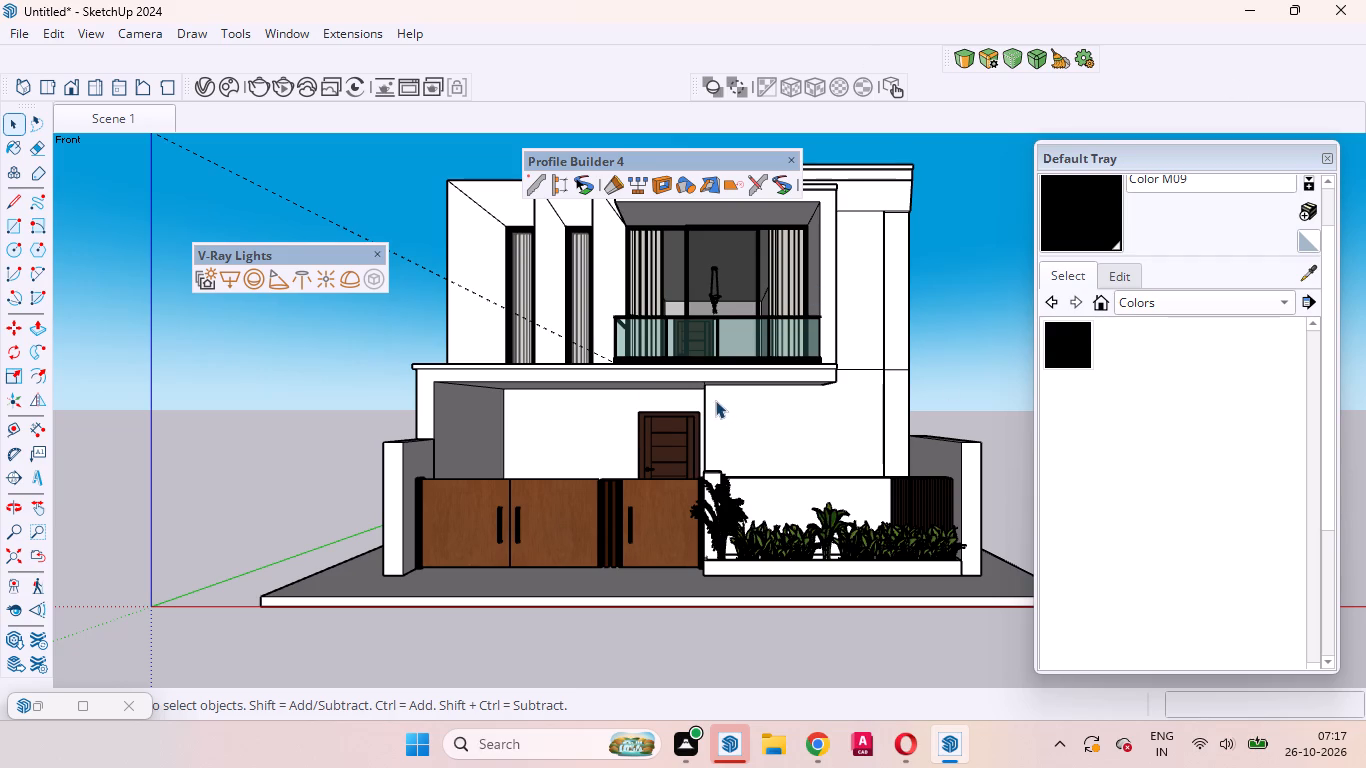
{"action": "scroll", "coordinate": [596, 380], "scroll_direction": "up", "scroll_amount": 9}
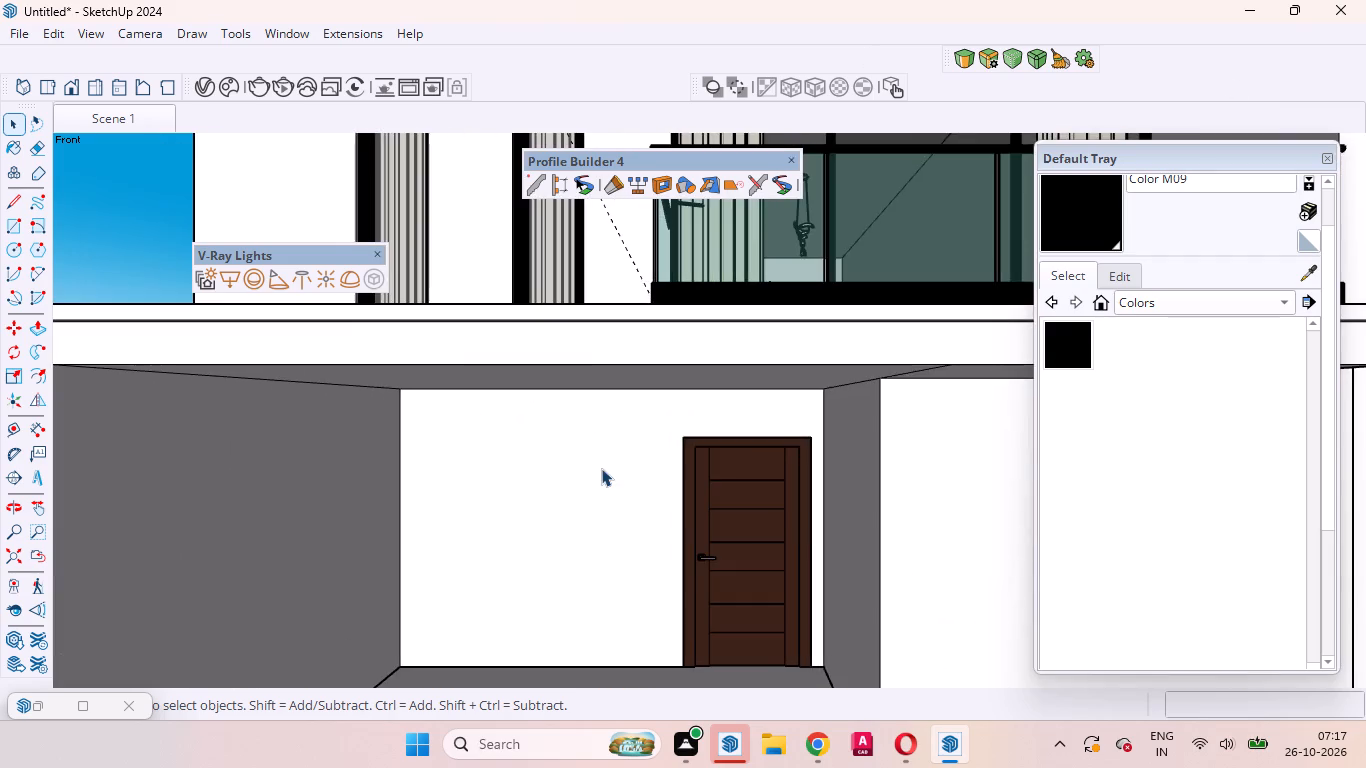
{"action": "middle_click_drag", "start_coordinate": [601, 466], "coordinate": [579, 345]}
{"action": "left_click", "coordinate": [589, 328]}
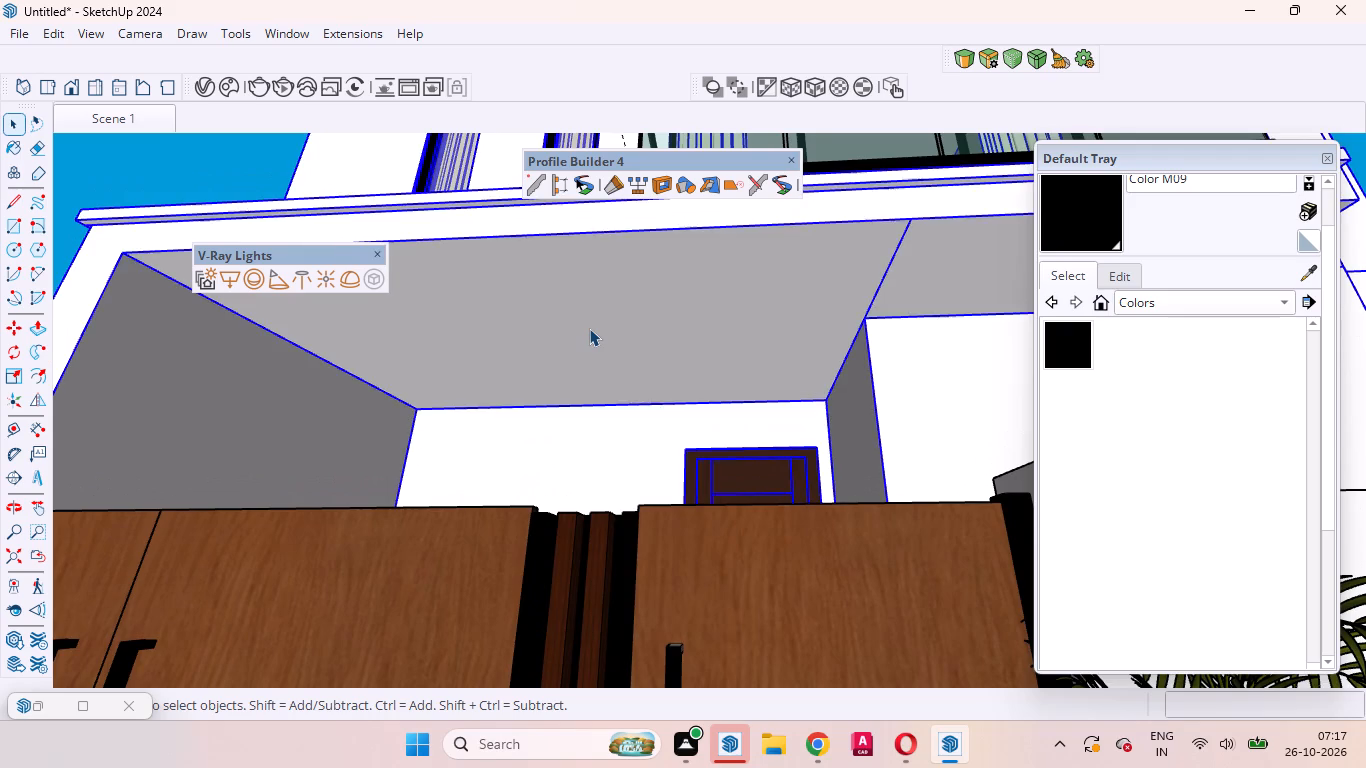
{"action": "double_click", "coordinate": [589, 328]}
{"action": "left_click", "coordinate": [608, 324]}
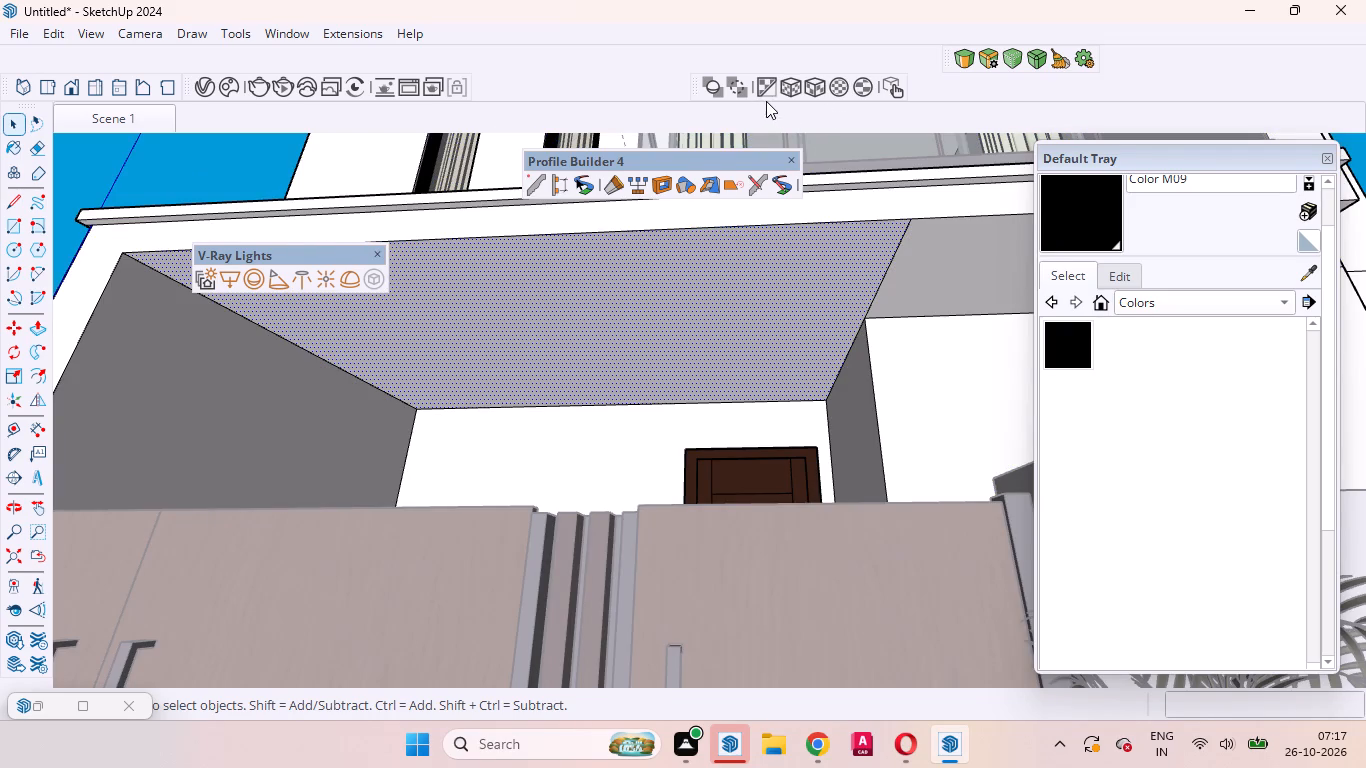
Bring up the 1001bit tools for working on the selected porch ceiling face.
{"action": "right_click", "coordinate": [555, 52]}
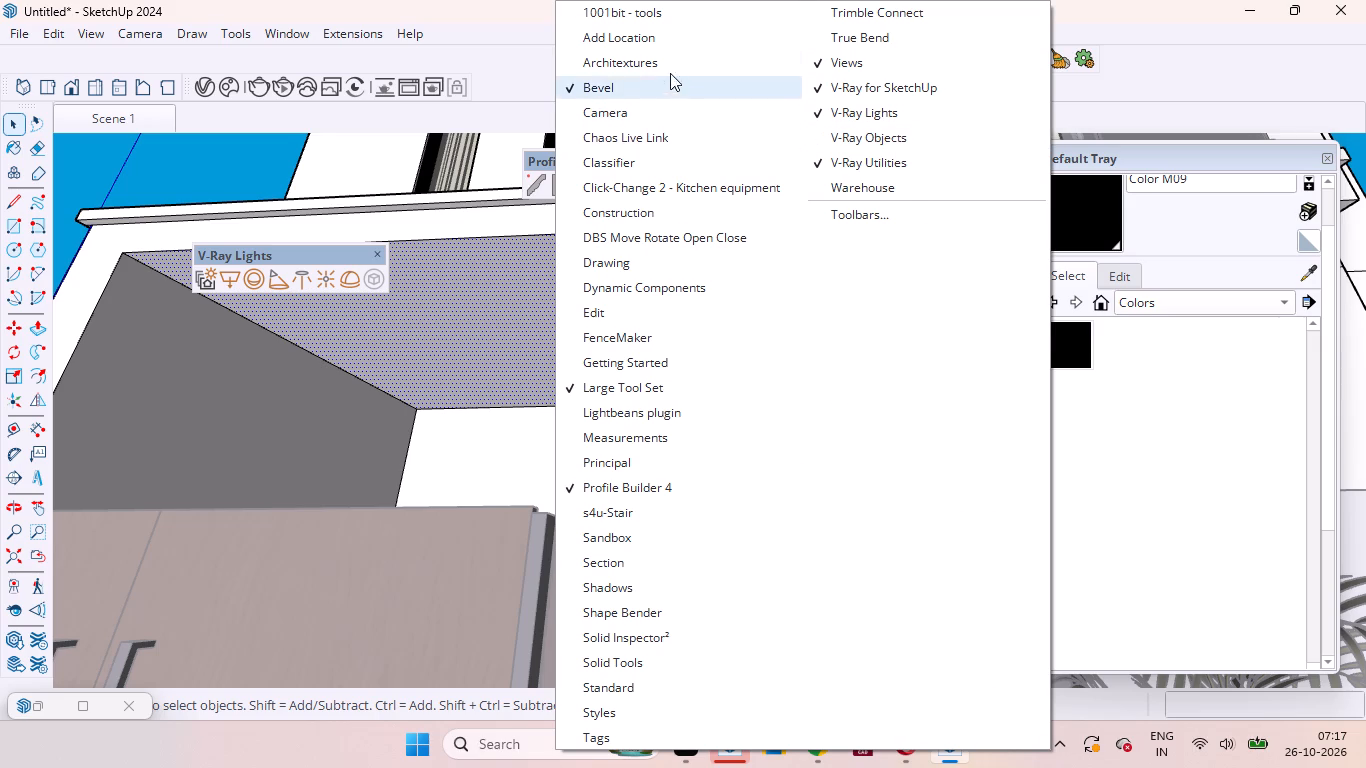
{"action": "left_click", "coordinate": [643, 11]}
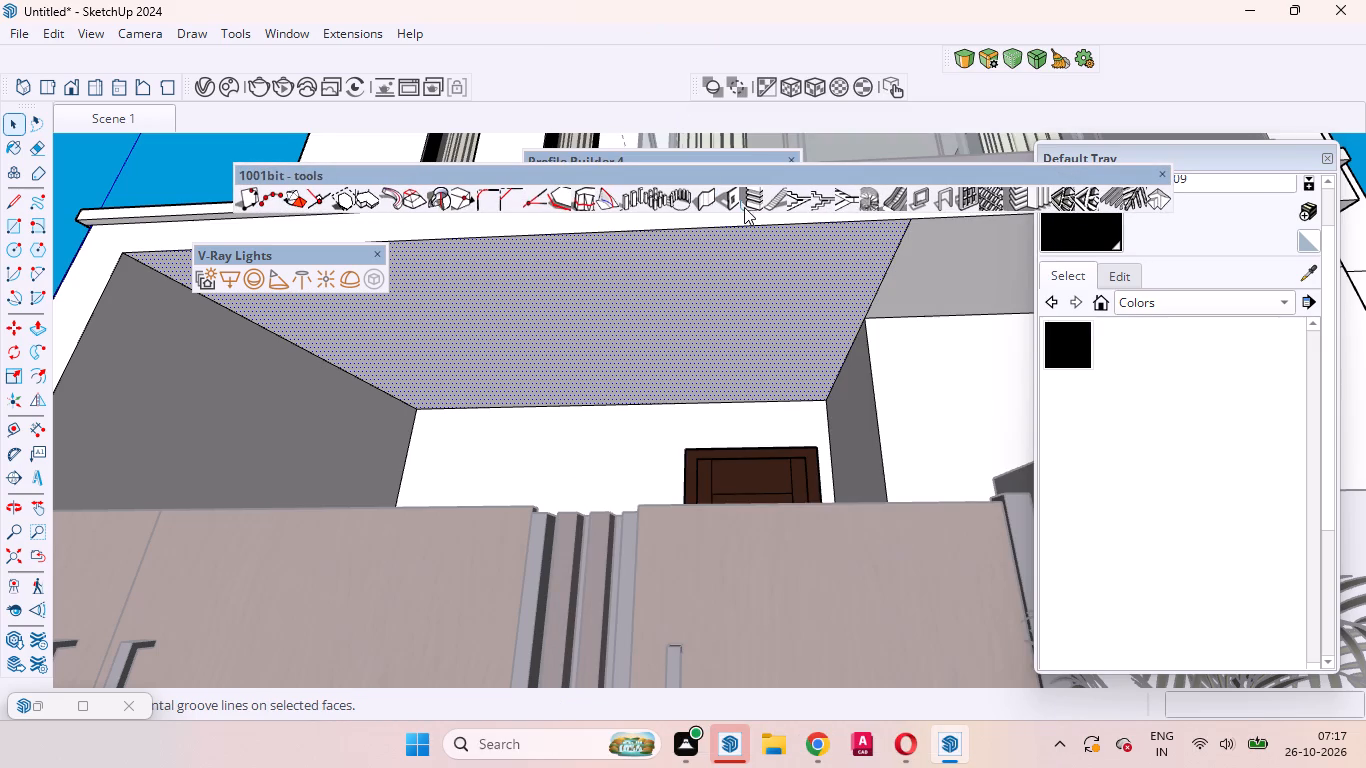
{"action": "left_click", "coordinate": [749, 205]}
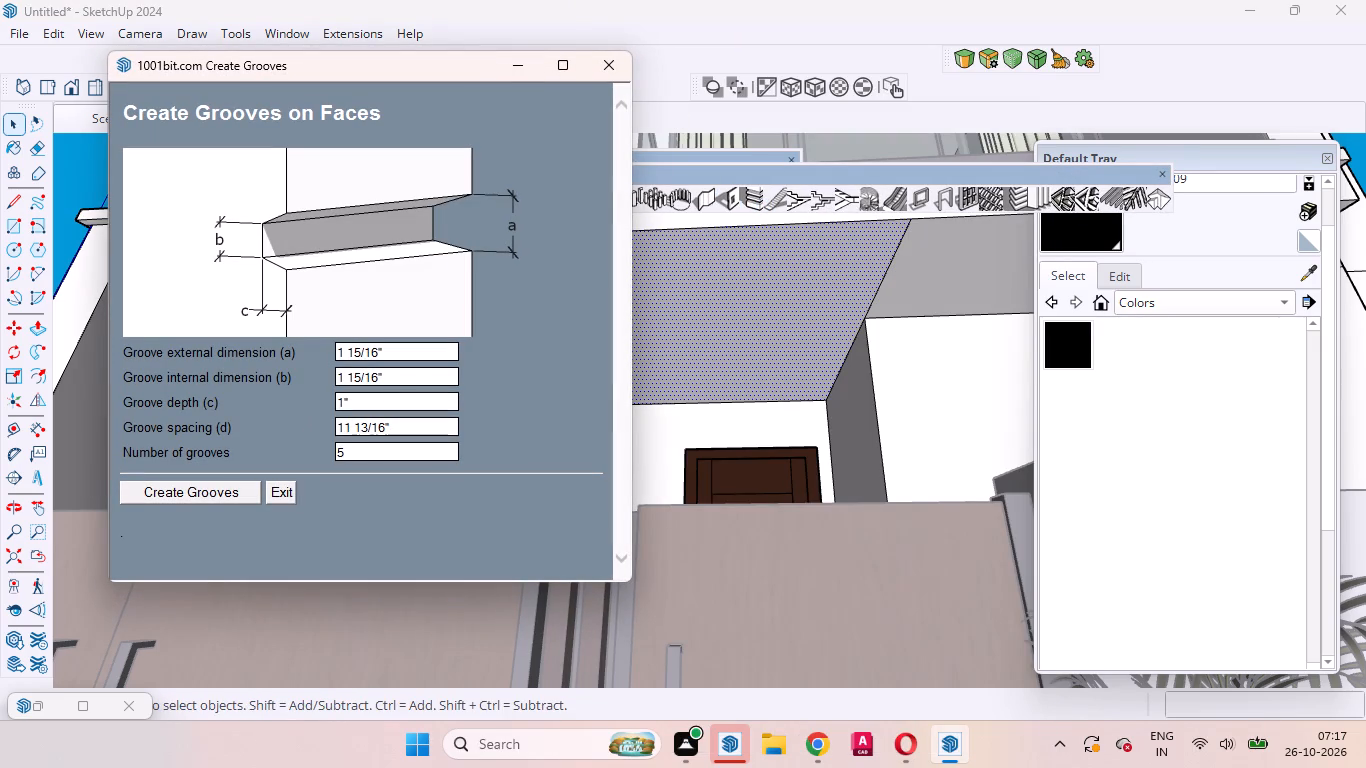
{"action": "left_click", "coordinate": [599, 65]}
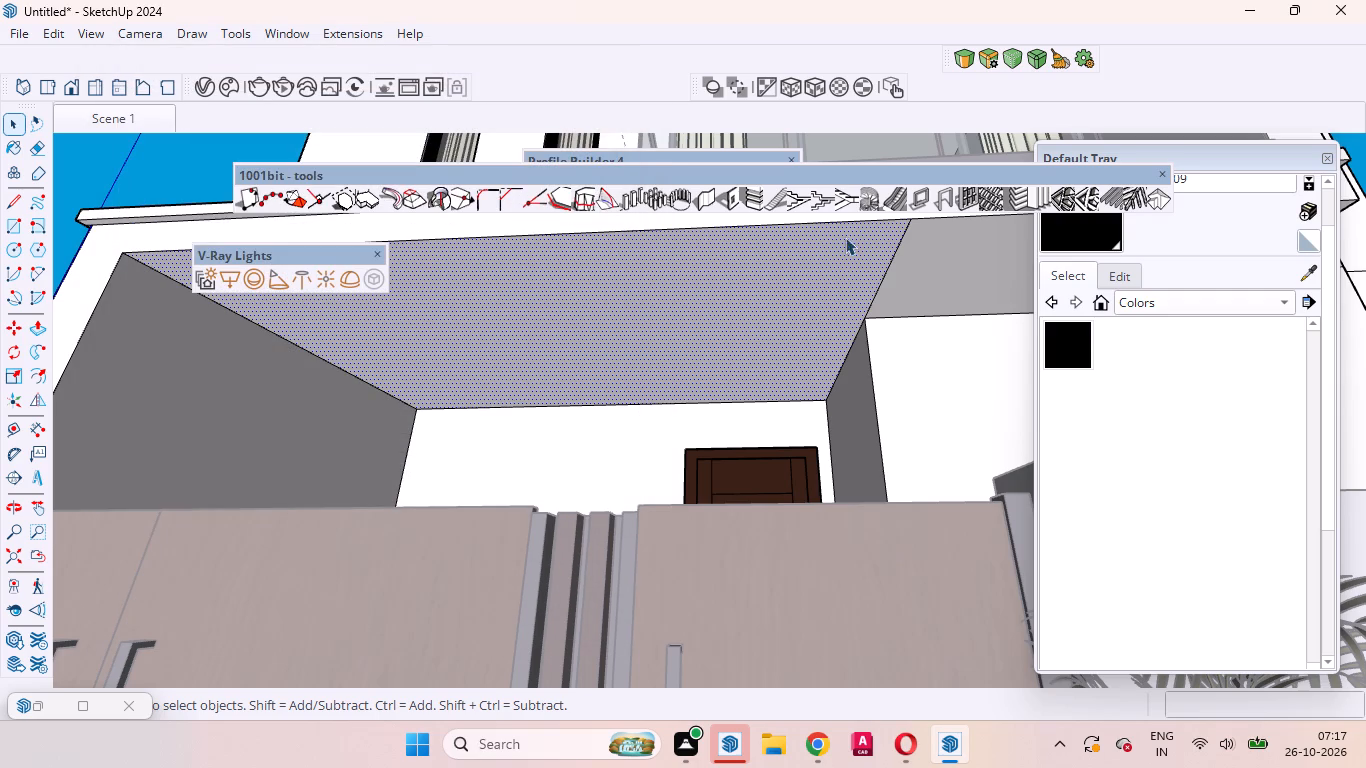
Create horizontal louvres on the selected porch ceiling face with depth 1, thickness 4, spacing 2, angle 0 and front location.
{"action": "left_click", "coordinate": [1018, 200]}
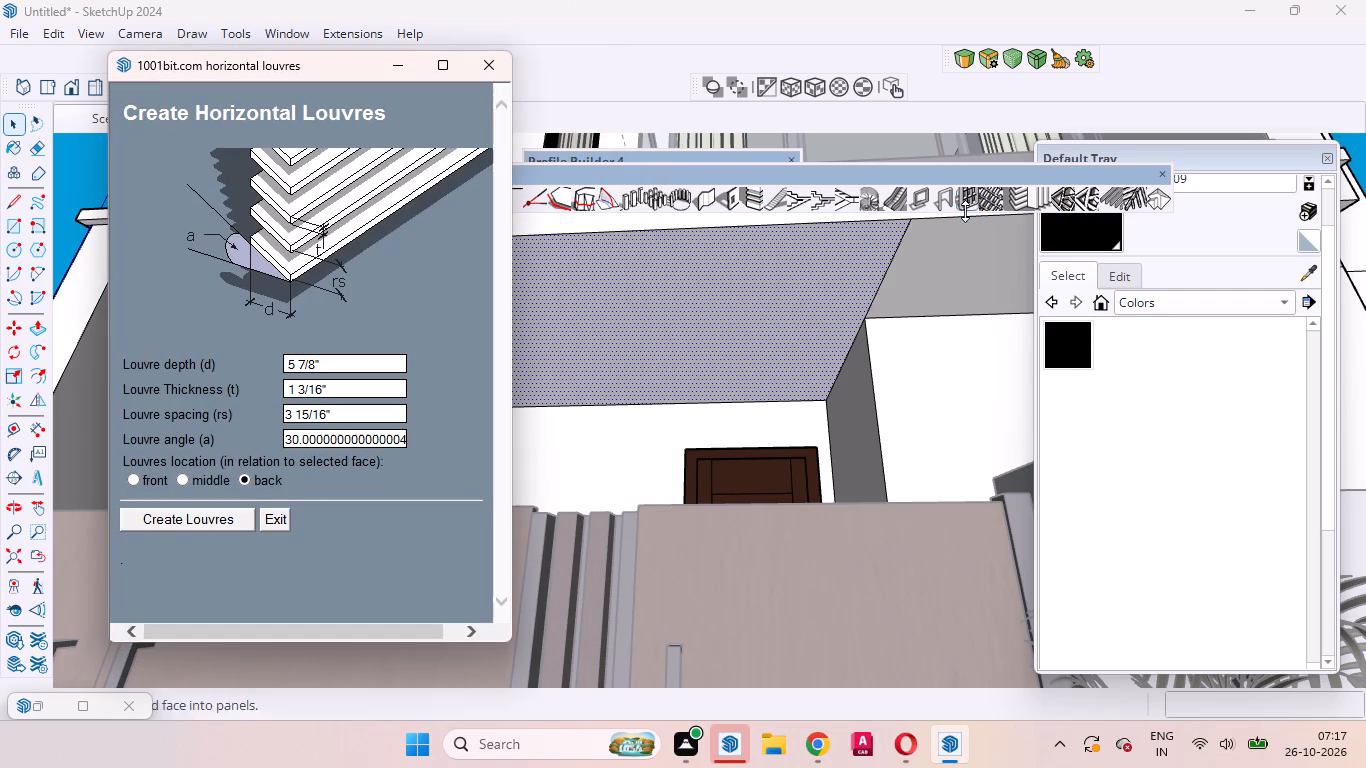
{"action": "left_click", "coordinate": [346, 359]}
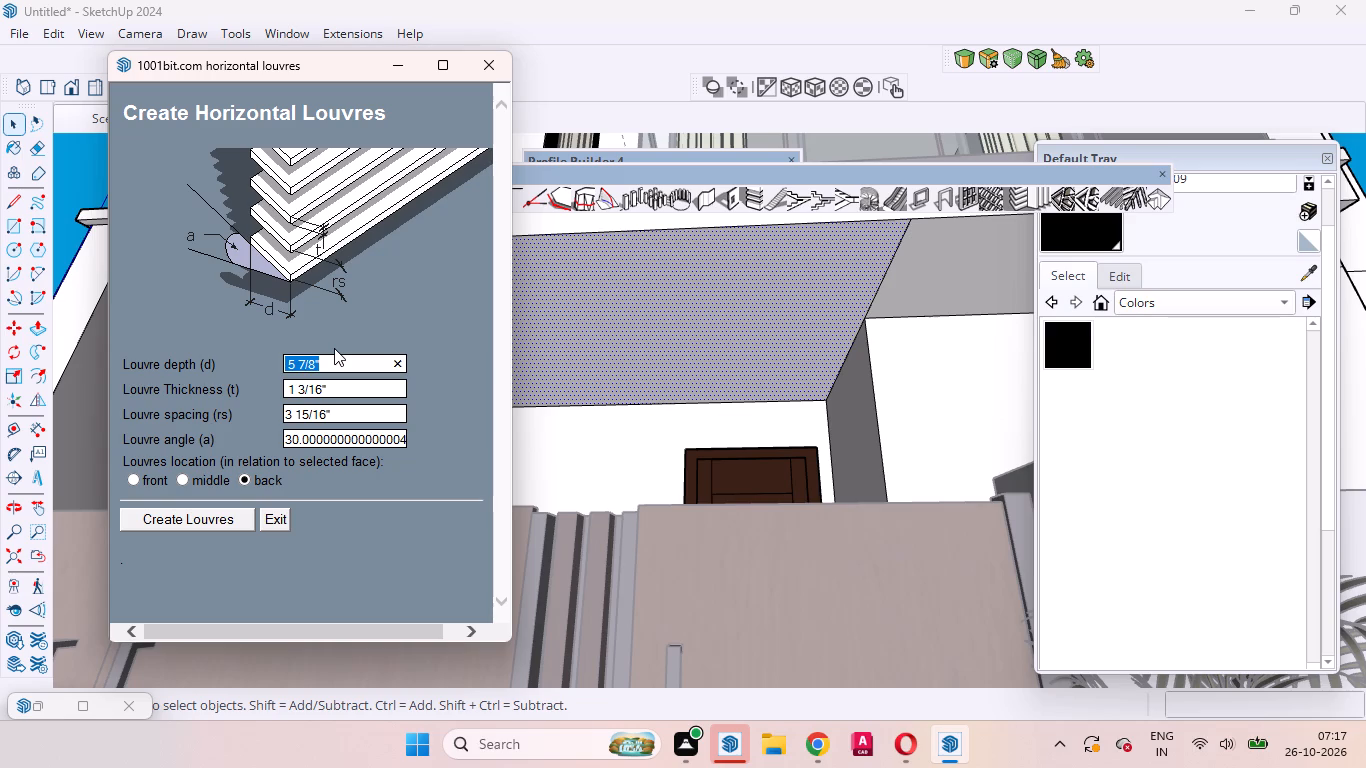
{"action": "key", "text": "space"}
{"action": "key", "text": "1"}
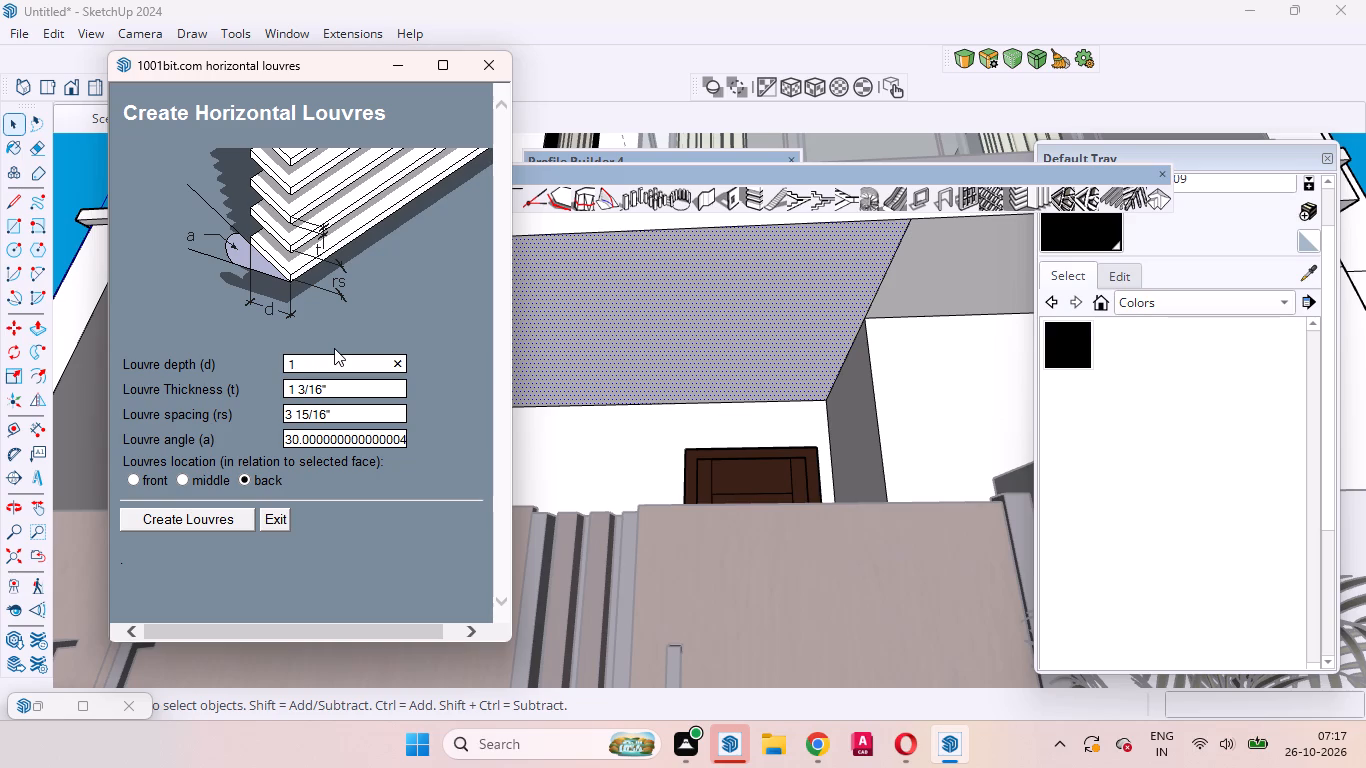
{"action": "left_click", "coordinate": [341, 380]}
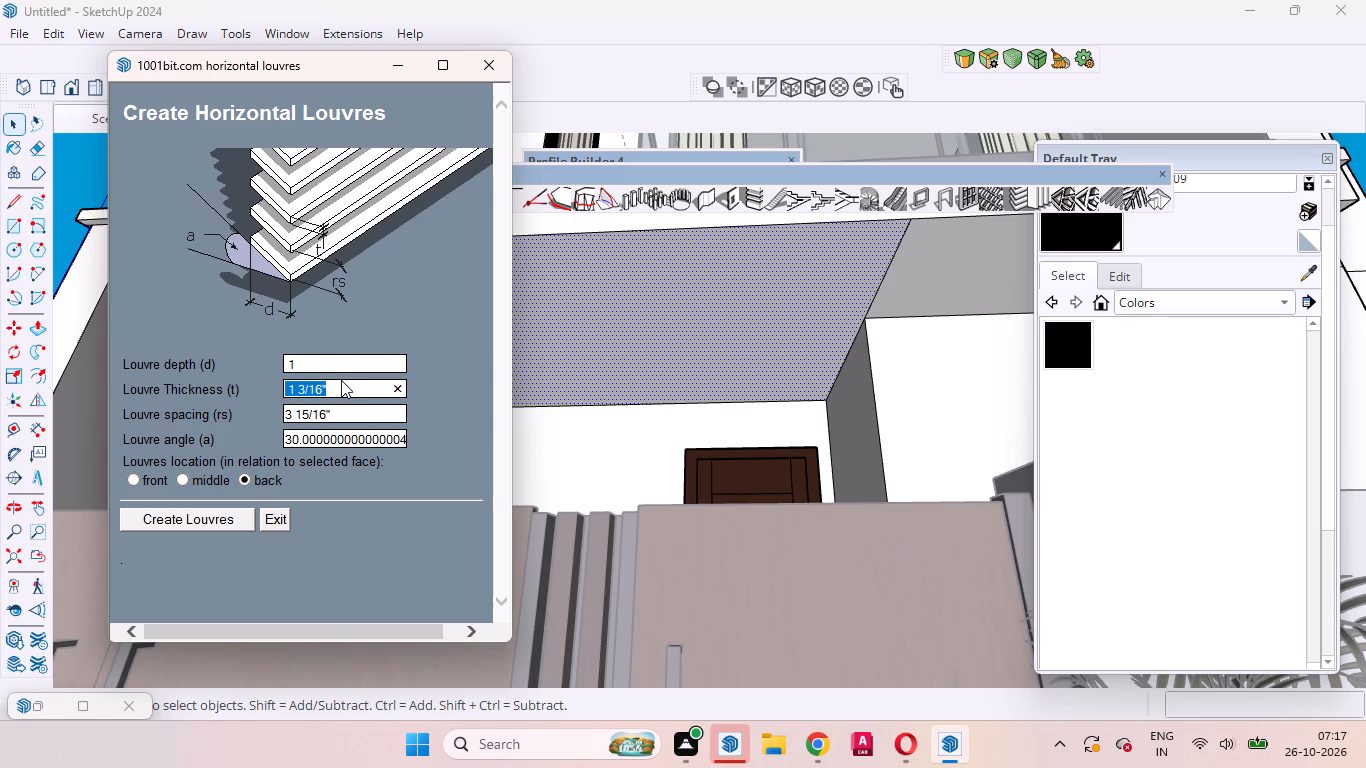
{"action": "key", "text": "BackSpace"}
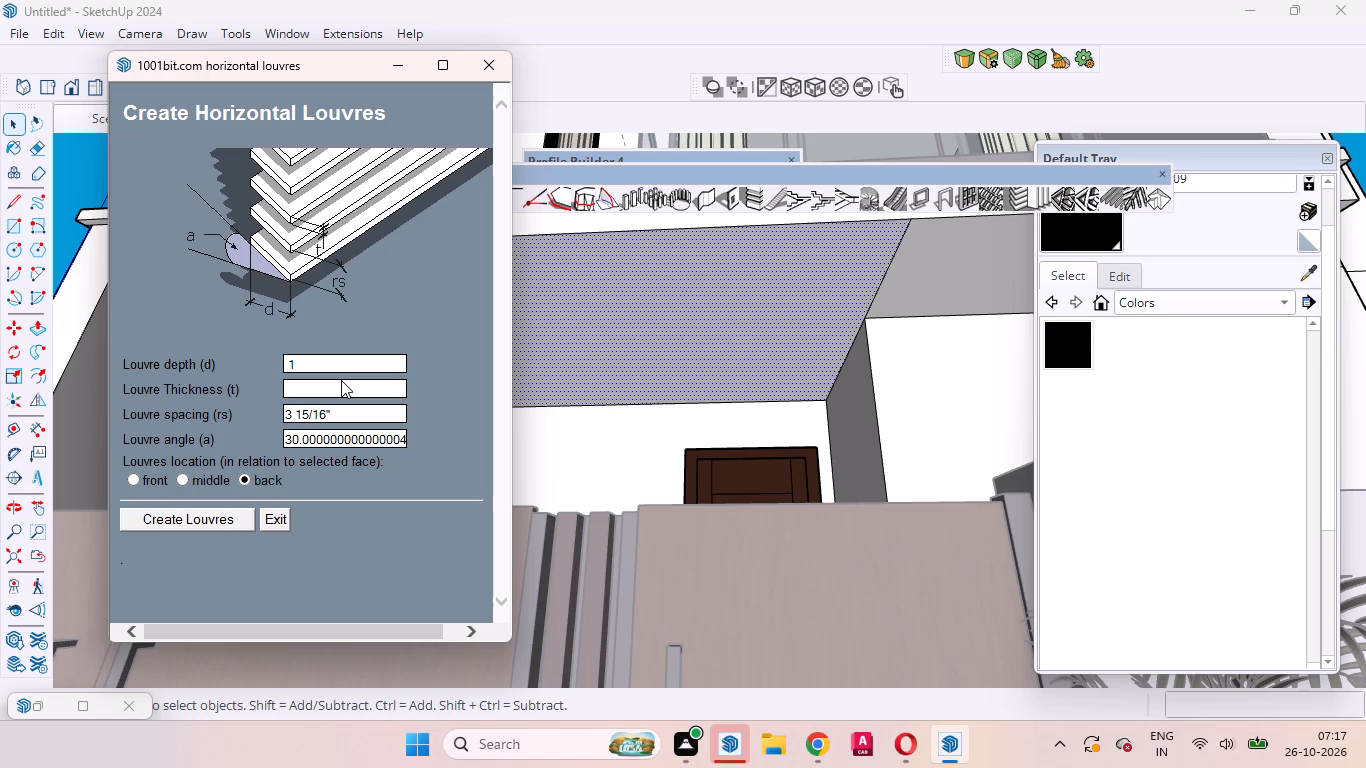
{"action": "key", "text": "4"}
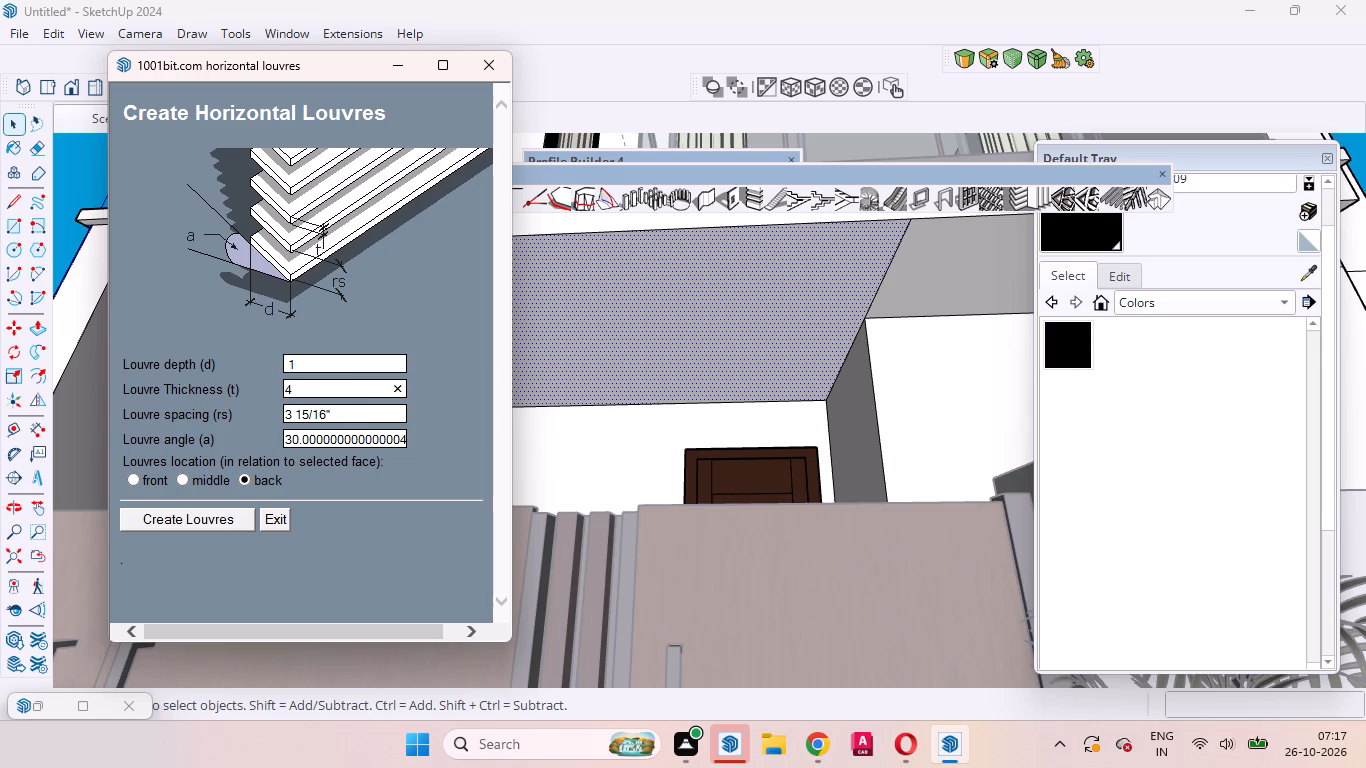
{"action": "left_click", "coordinate": [351, 413]}
{"action": "key", "text": "BackSpace"}
{"action": "key", "text": "2"}
{"action": "left_click", "coordinate": [379, 439]}
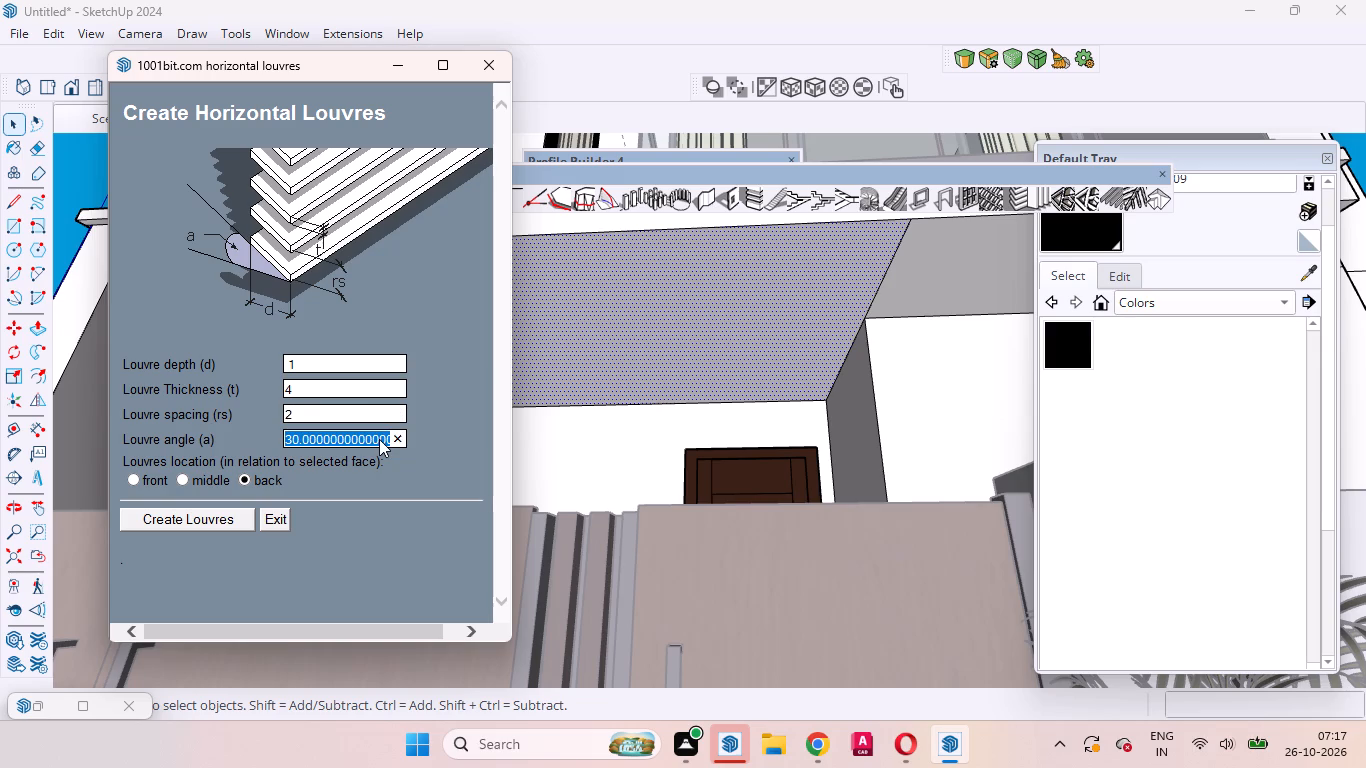
{"action": "key", "text": "0"}
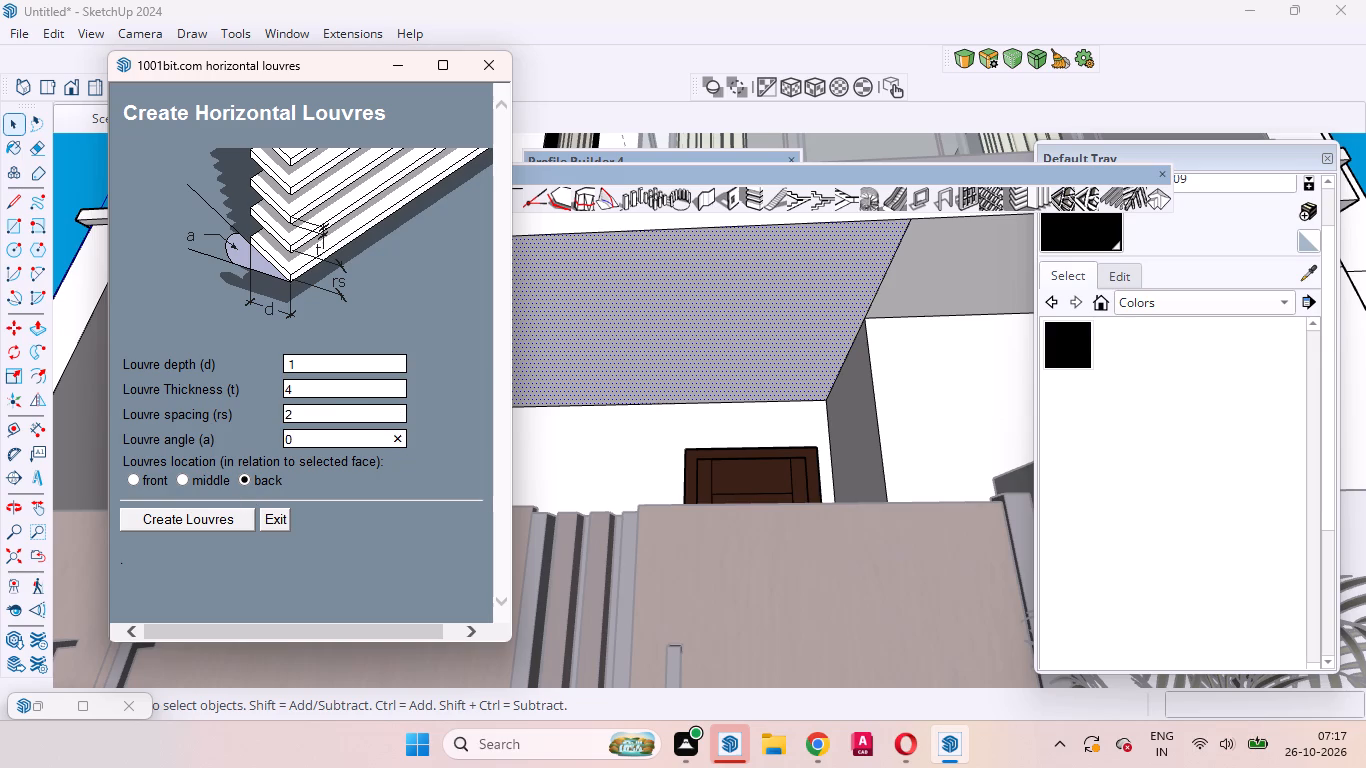
{"action": "left_click", "coordinate": [134, 479]}
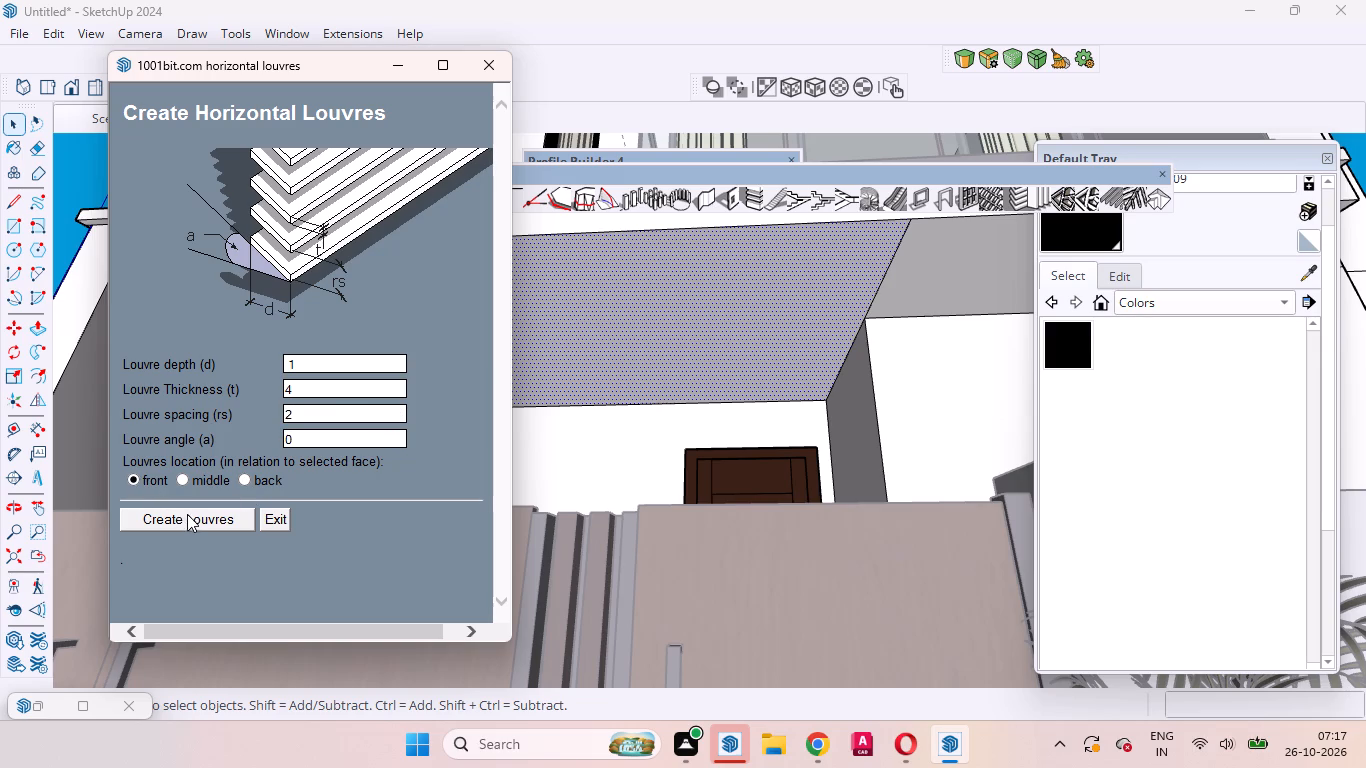
{"action": "left_click", "coordinate": [187, 515]}
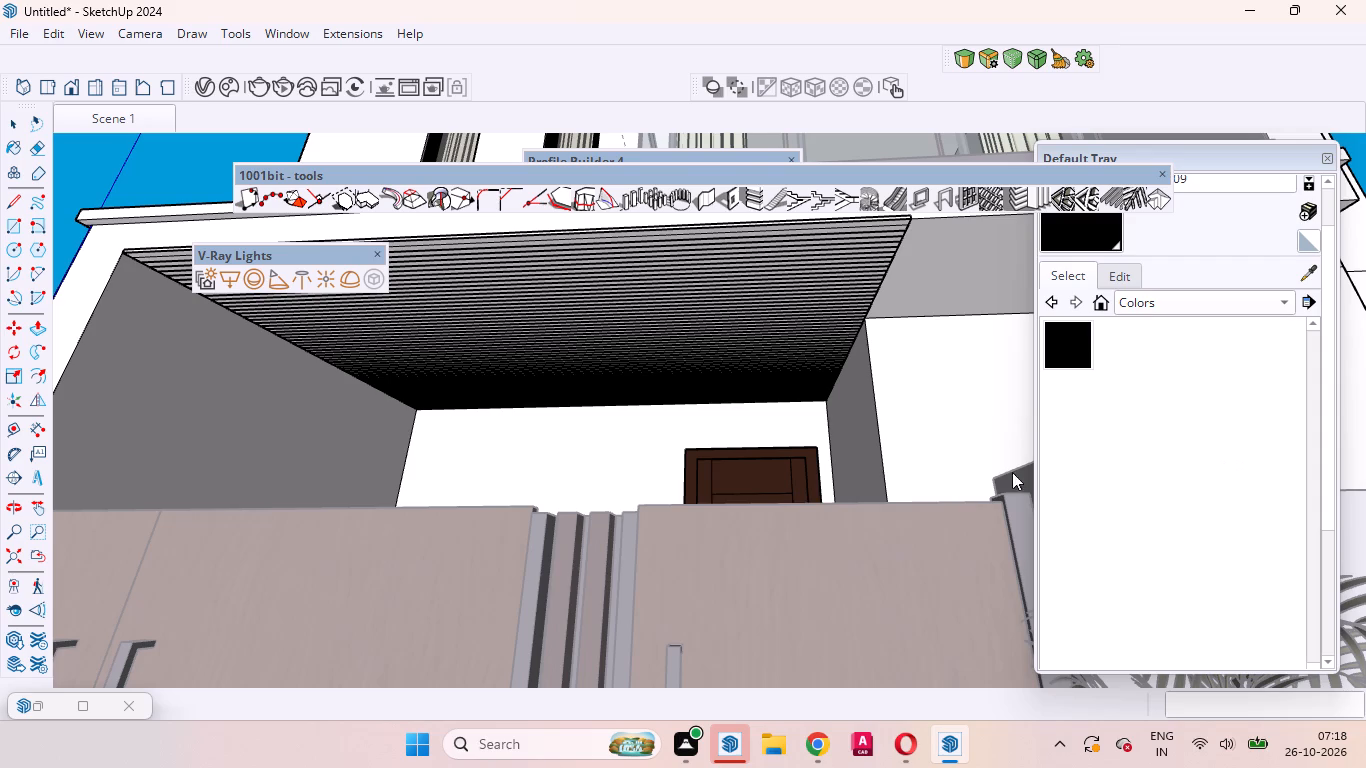
Examine the louvred porch ceiling from below and in the context of the whole house front.
{"action": "scroll", "coordinate": [522, 353], "scroll_direction": "down", "scroll_amount": 5}
{"action": "scroll", "coordinate": [784, 454], "scroll_direction": "down", "scroll_amount": 3}
{"action": "scroll", "coordinate": [580, 338], "scroll_direction": "up", "scroll_amount": 14}
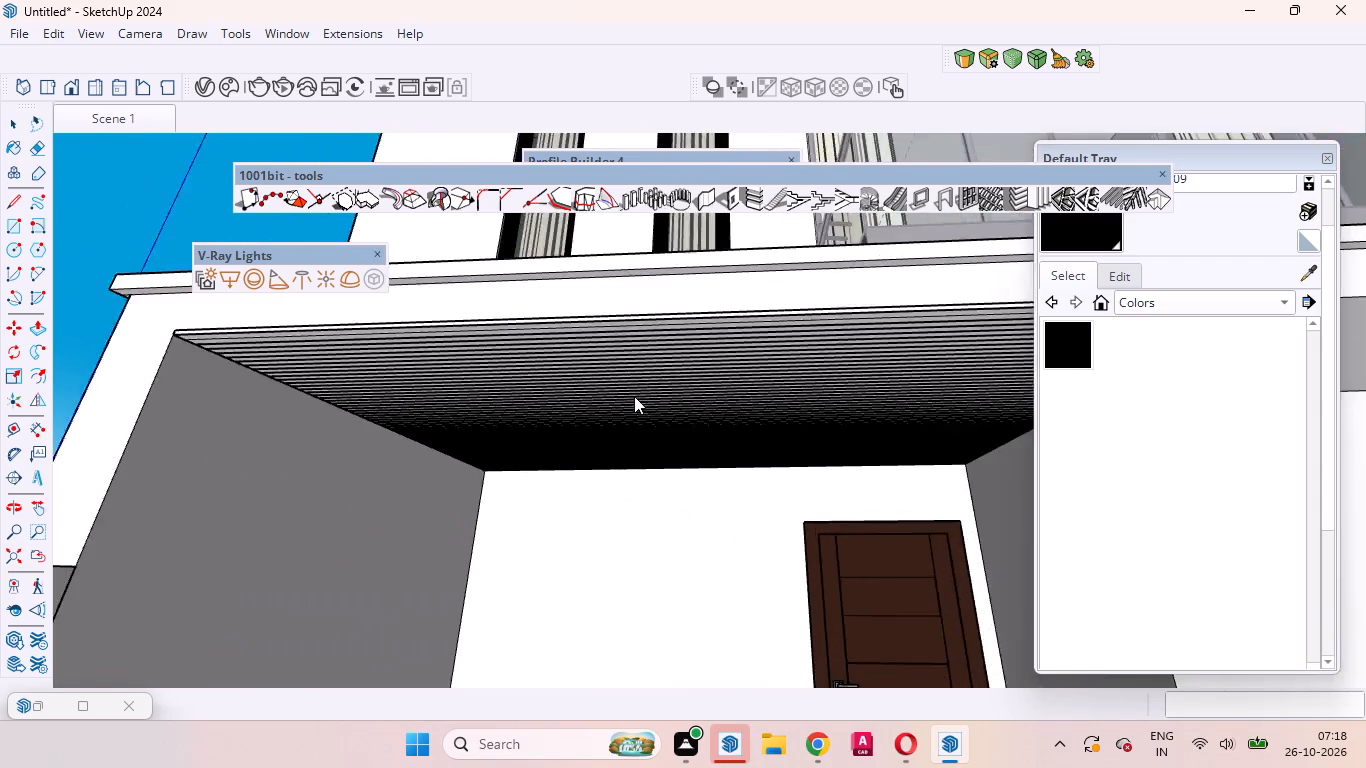
{"action": "scroll", "coordinate": [634, 396], "scroll_direction": "up", "scroll_amount": 8}
{"action": "middle_click_drag", "start_coordinate": [613, 425], "coordinate": [226, 235]}
{"action": "scroll", "coordinate": [226, 237], "scroll_direction": "up", "scroll_amount": 1}
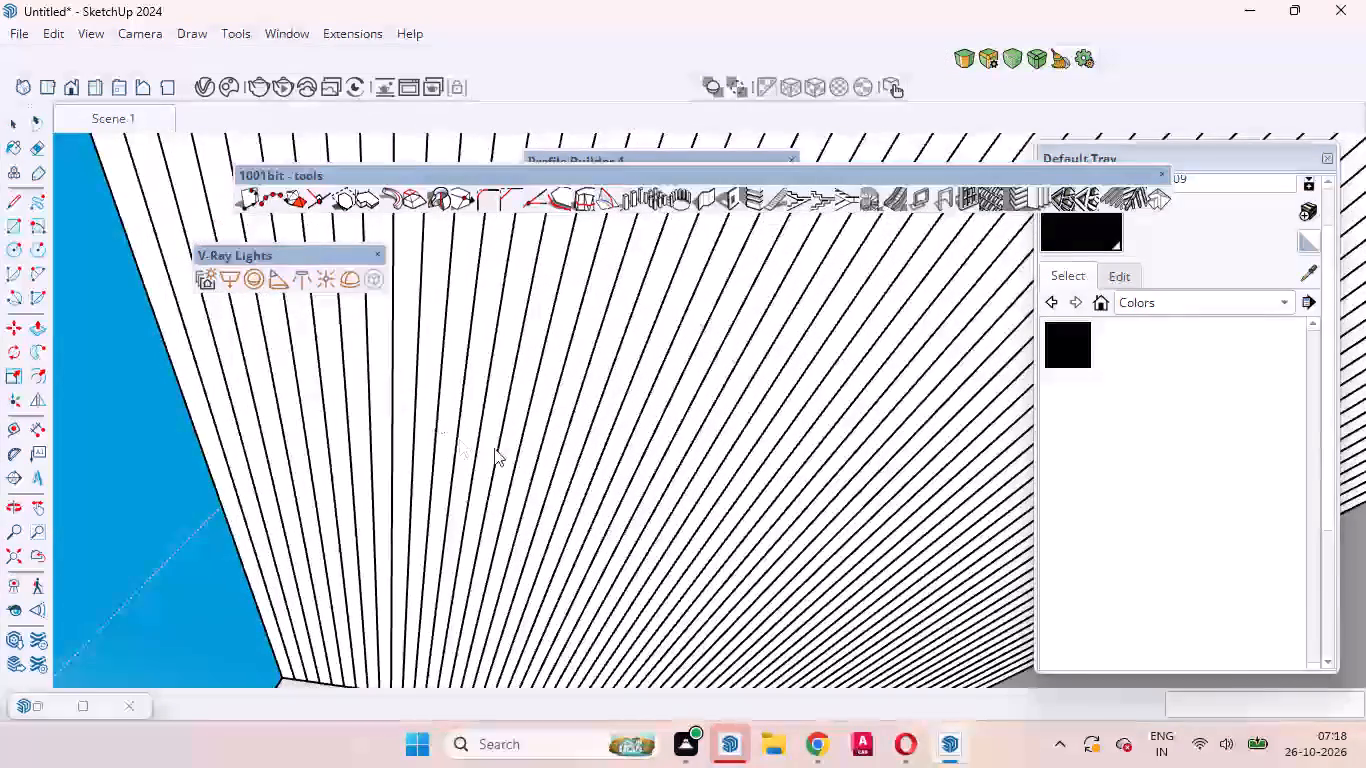
{"action": "scroll", "coordinate": [658, 481], "scroll_direction": "down", "scroll_amount": 2}
{"action": "scroll", "coordinate": [563, 459], "scroll_direction": "up", "scroll_amount": 2}
{"action": "middle_click_drag", "start_coordinate": [585, 480], "coordinate": [1009, 595]}
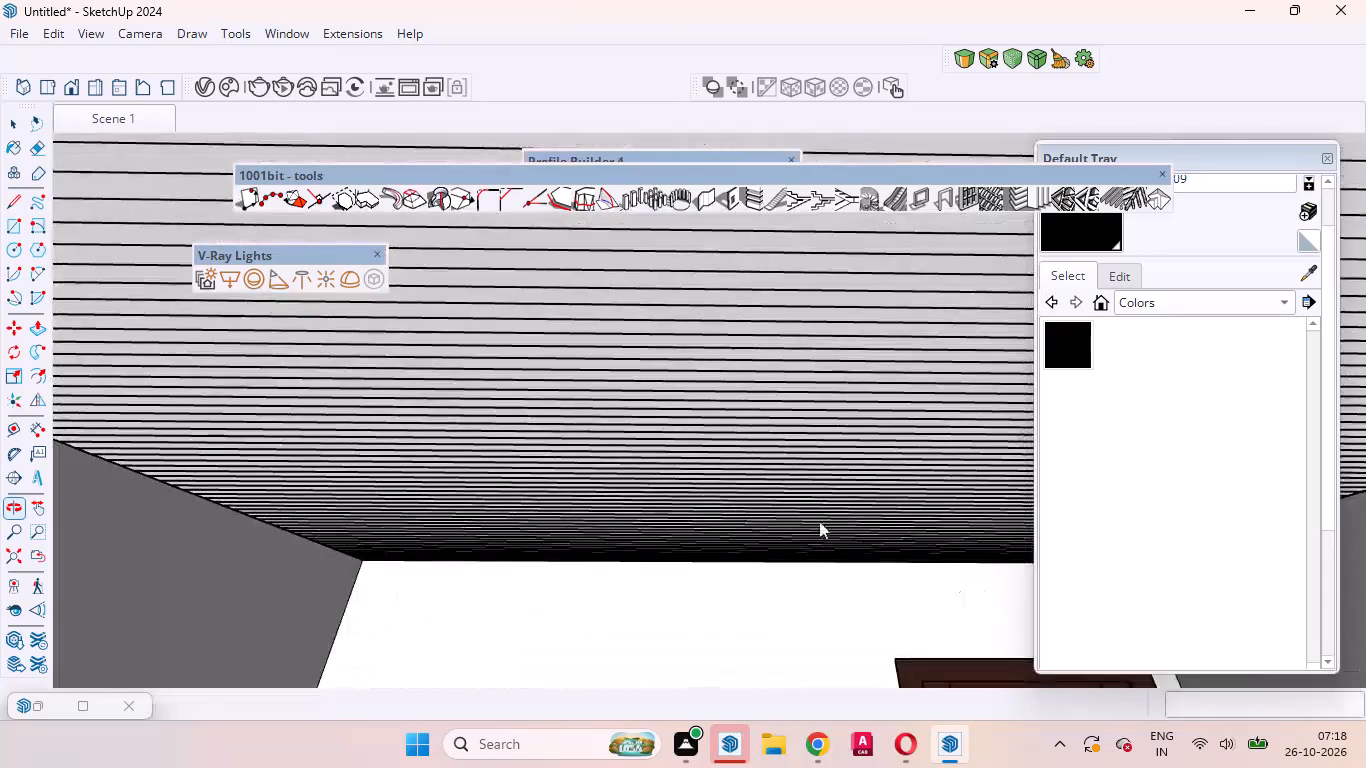
{"action": "scroll", "coordinate": [756, 476], "scroll_direction": "down", "scroll_amount": 13}
{"action": "scroll", "coordinate": [621, 422], "scroll_direction": "down", "scroll_amount": 6}
{"action": "middle_click_drag", "start_coordinate": [677, 431], "coordinate": [666, 621]}
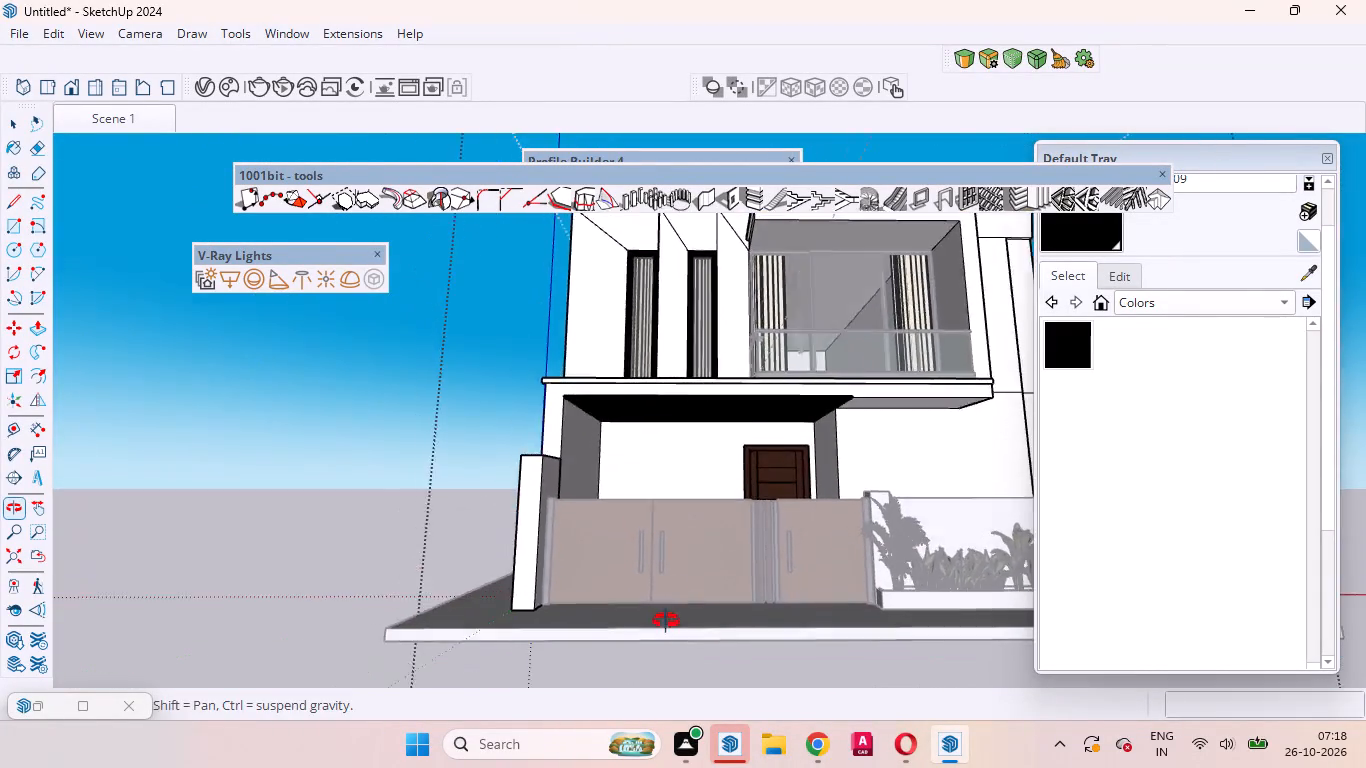
{"action": "middle_click_drag", "start_coordinate": [666, 621], "coordinate": [666, 624]}
{"action": "scroll", "coordinate": [664, 610], "scroll_direction": "up", "scroll_amount": 1}
{"action": "scroll", "coordinate": [651, 557], "scroll_direction": "down", "scroll_amount": 10}
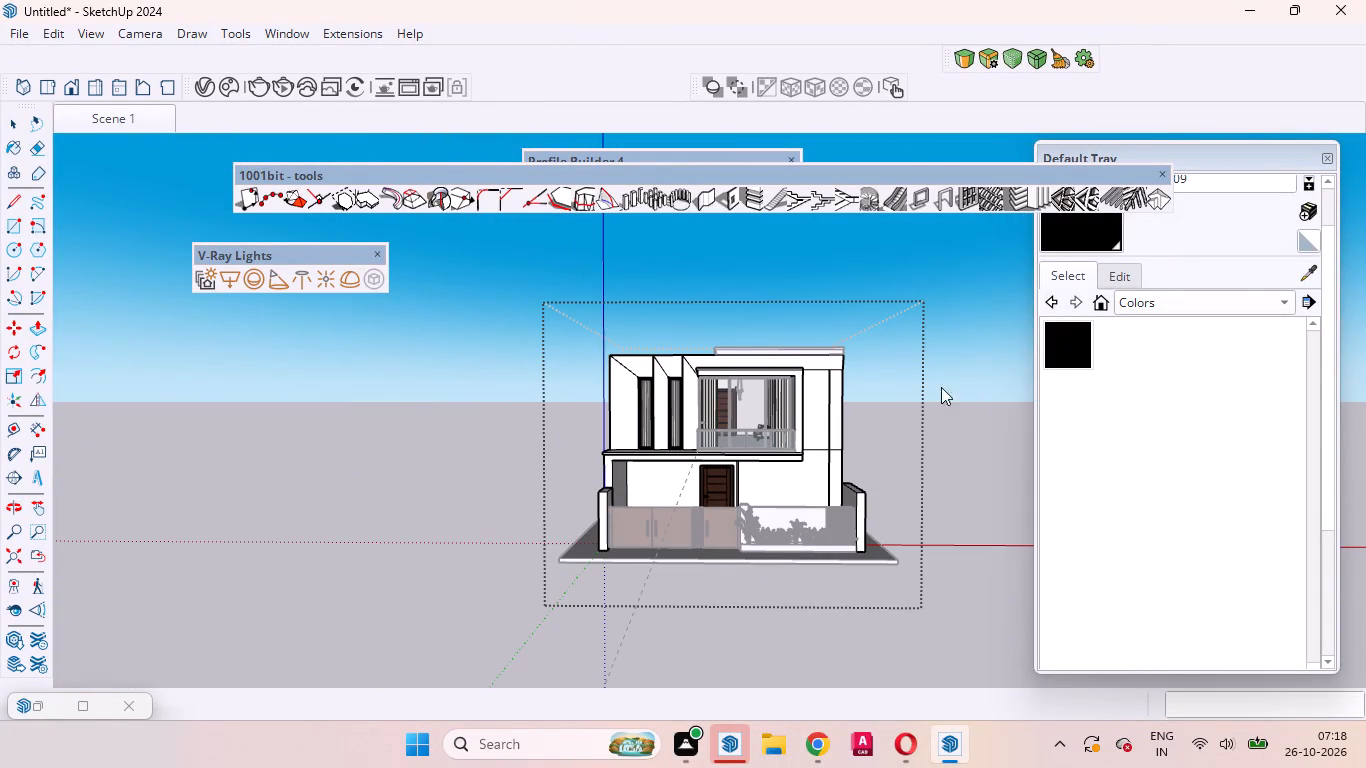
Leave the house group and return to the whole model with nothing selected.
{"action": "triple_click", "coordinate": [951, 422]}
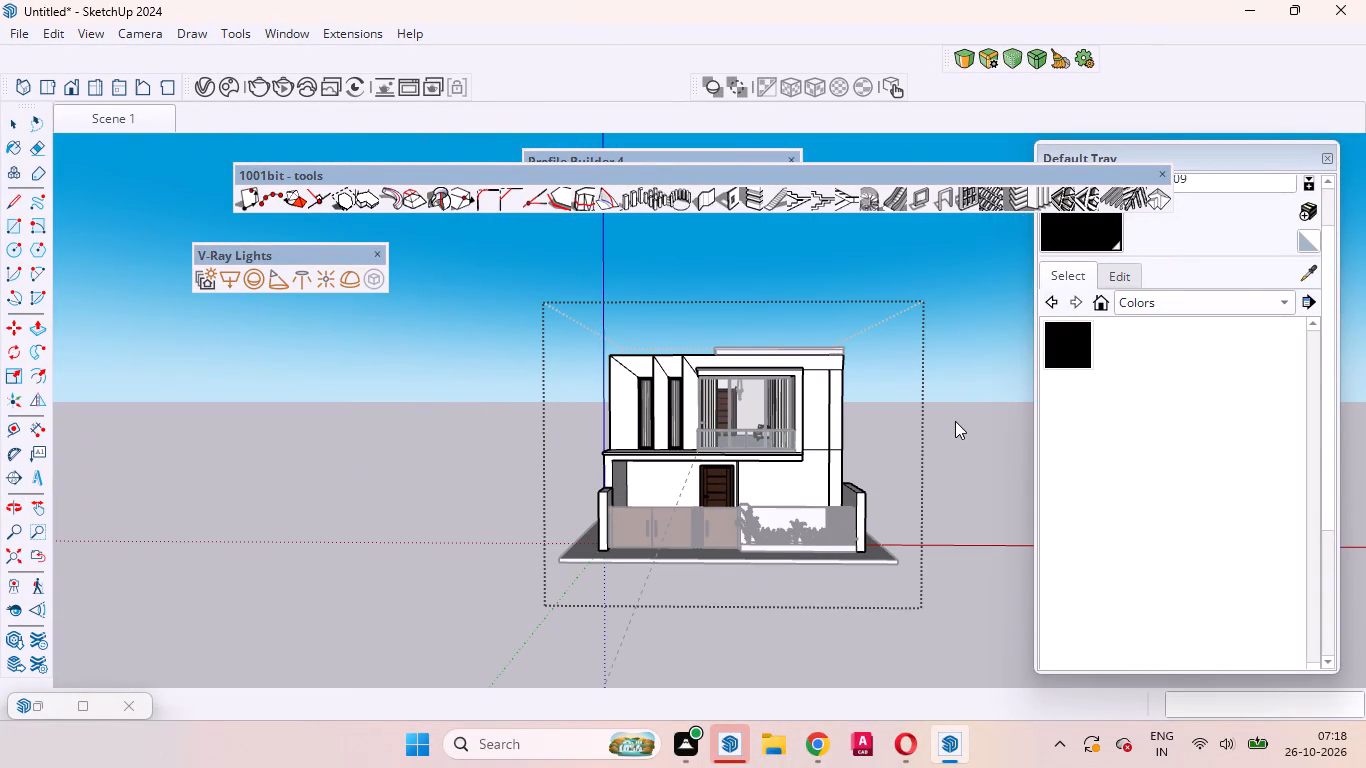
{"action": "left_click", "coordinate": [934, 465]}
{"action": "left_click", "coordinate": [936, 456]}
{"action": "left_click", "coordinate": [951, 442]}
{"action": "left_click", "coordinate": [14, 115]}
{"action": "left_click", "coordinate": [480, 552]}
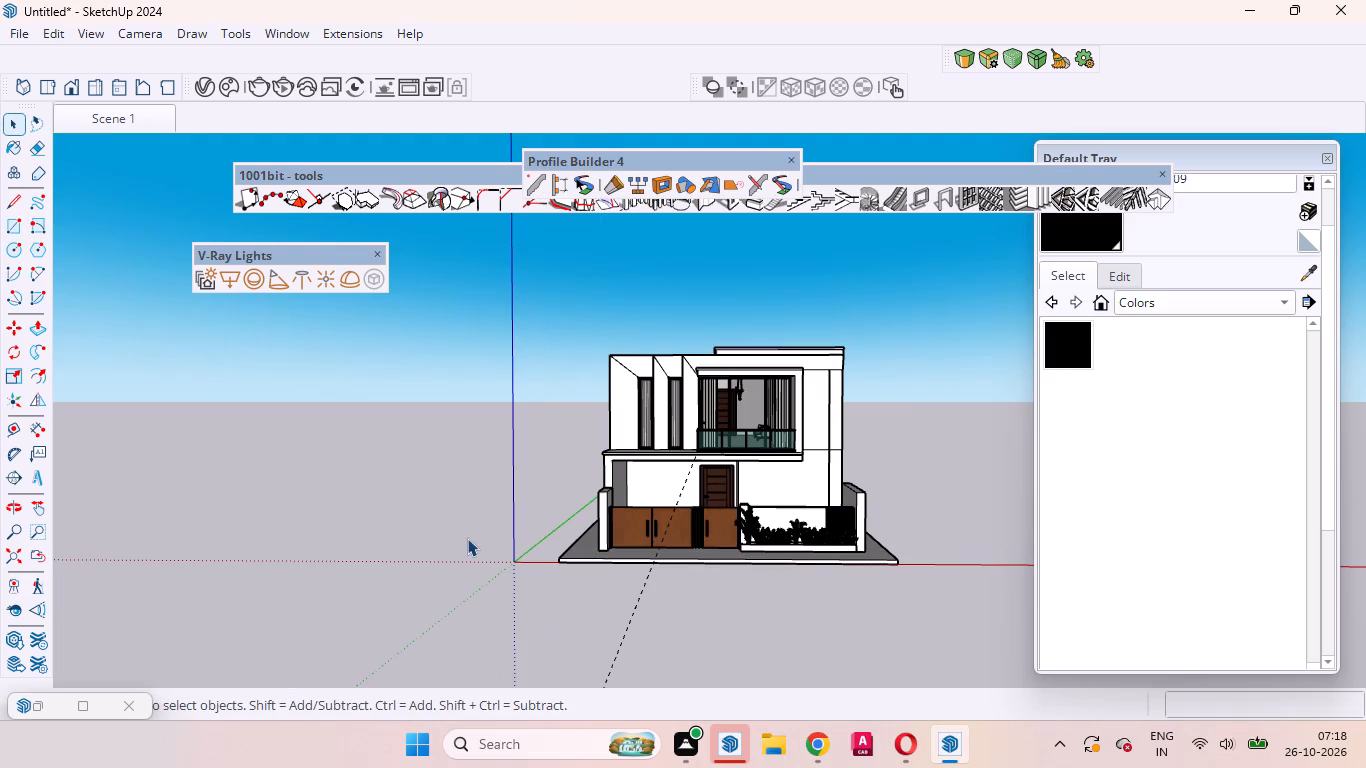
{"action": "left_click", "coordinate": [465, 535]}
Sample the Wood Veneer 01 material from the front gate.
{"action": "left_click", "coordinate": [1306, 272]}
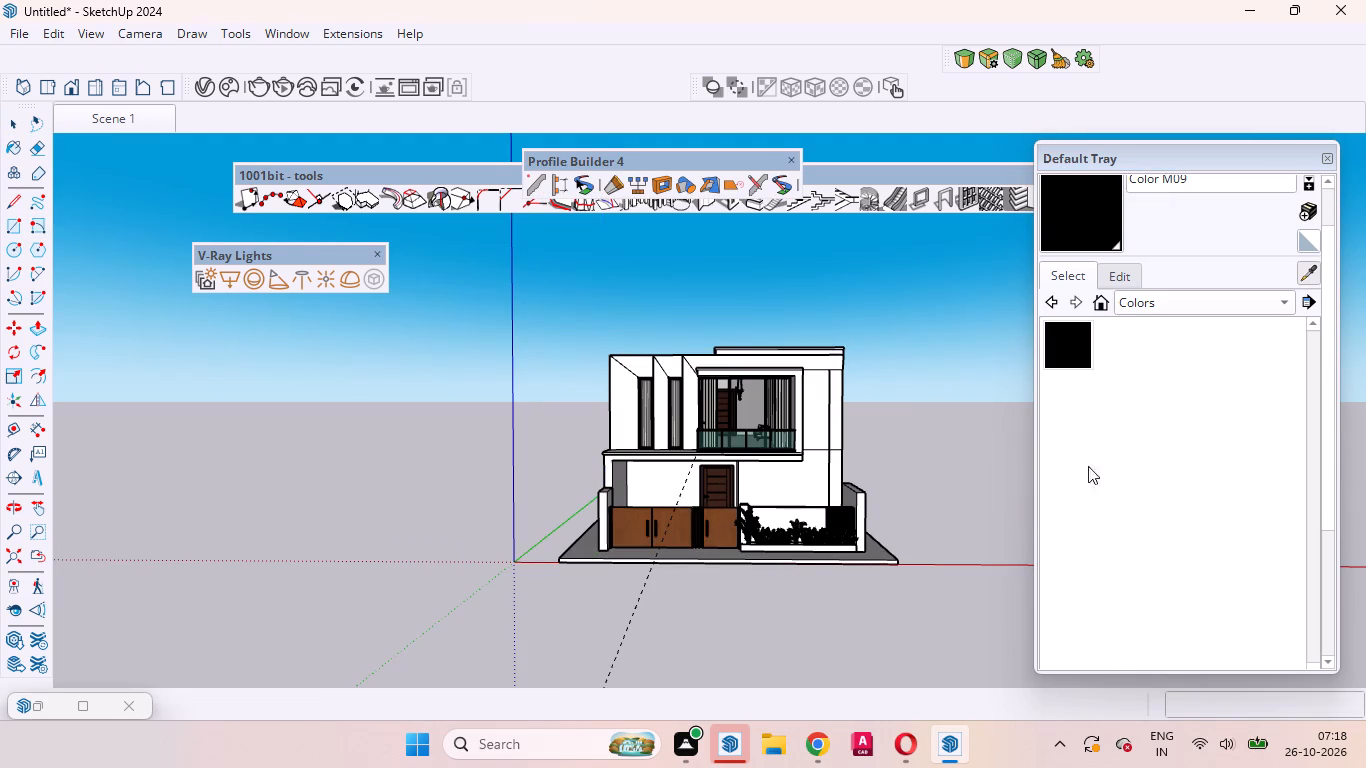
{"action": "scroll", "coordinate": [602, 549], "scroll_direction": "up", "scroll_amount": 13}
{"action": "left_click", "coordinate": [663, 499]}
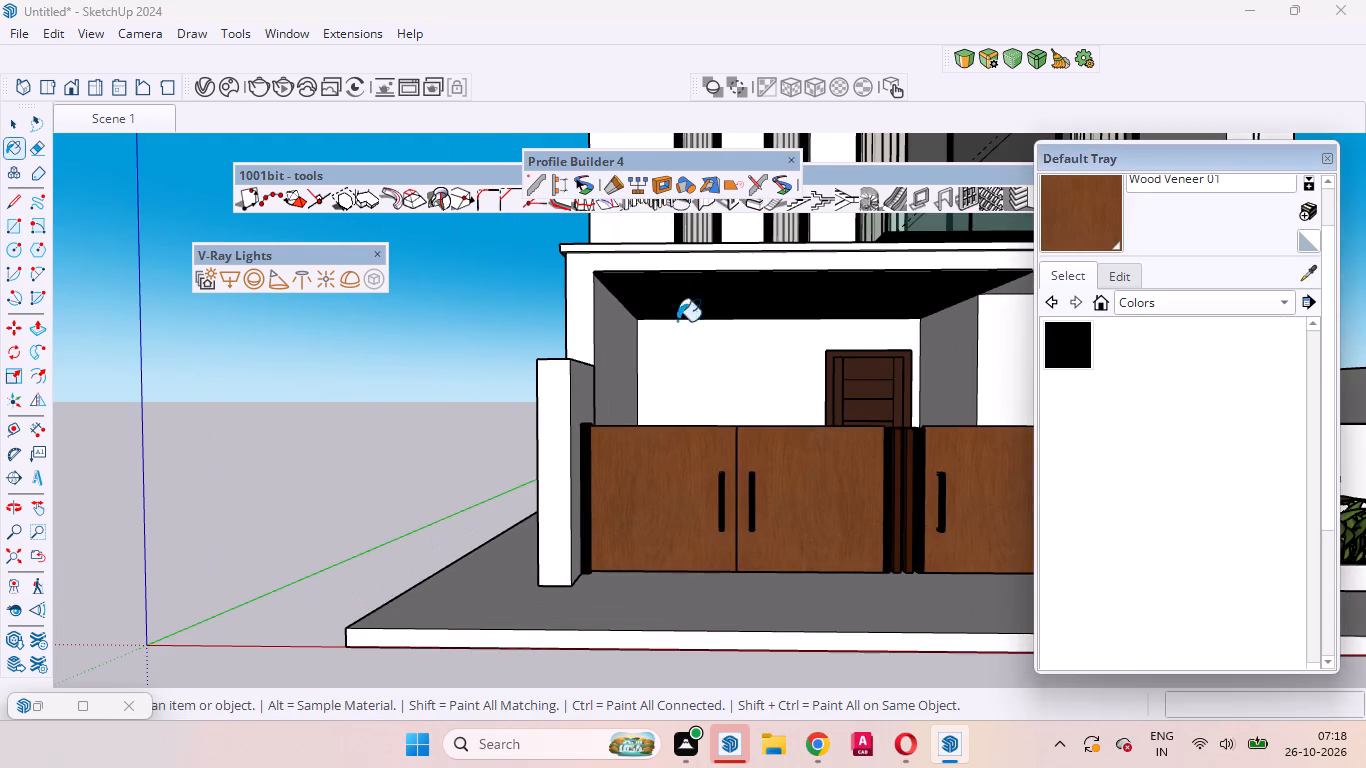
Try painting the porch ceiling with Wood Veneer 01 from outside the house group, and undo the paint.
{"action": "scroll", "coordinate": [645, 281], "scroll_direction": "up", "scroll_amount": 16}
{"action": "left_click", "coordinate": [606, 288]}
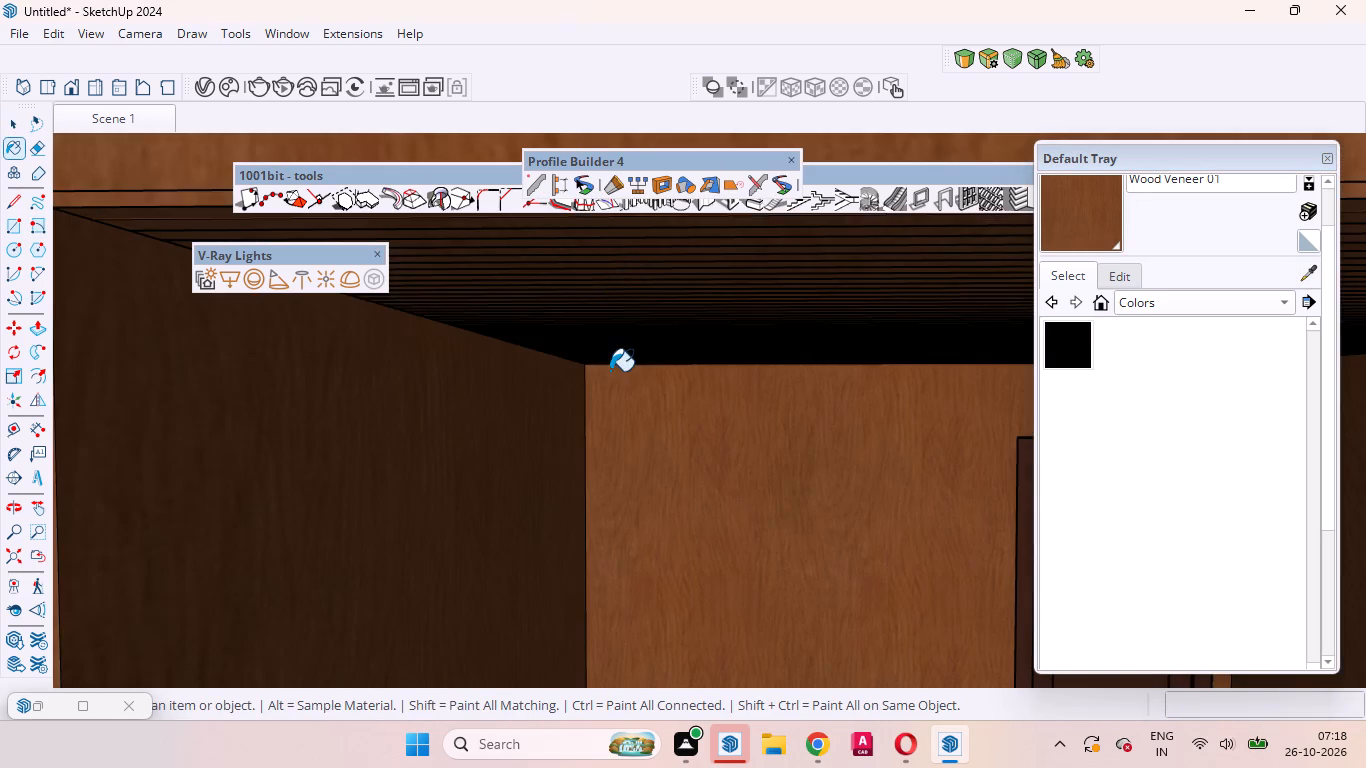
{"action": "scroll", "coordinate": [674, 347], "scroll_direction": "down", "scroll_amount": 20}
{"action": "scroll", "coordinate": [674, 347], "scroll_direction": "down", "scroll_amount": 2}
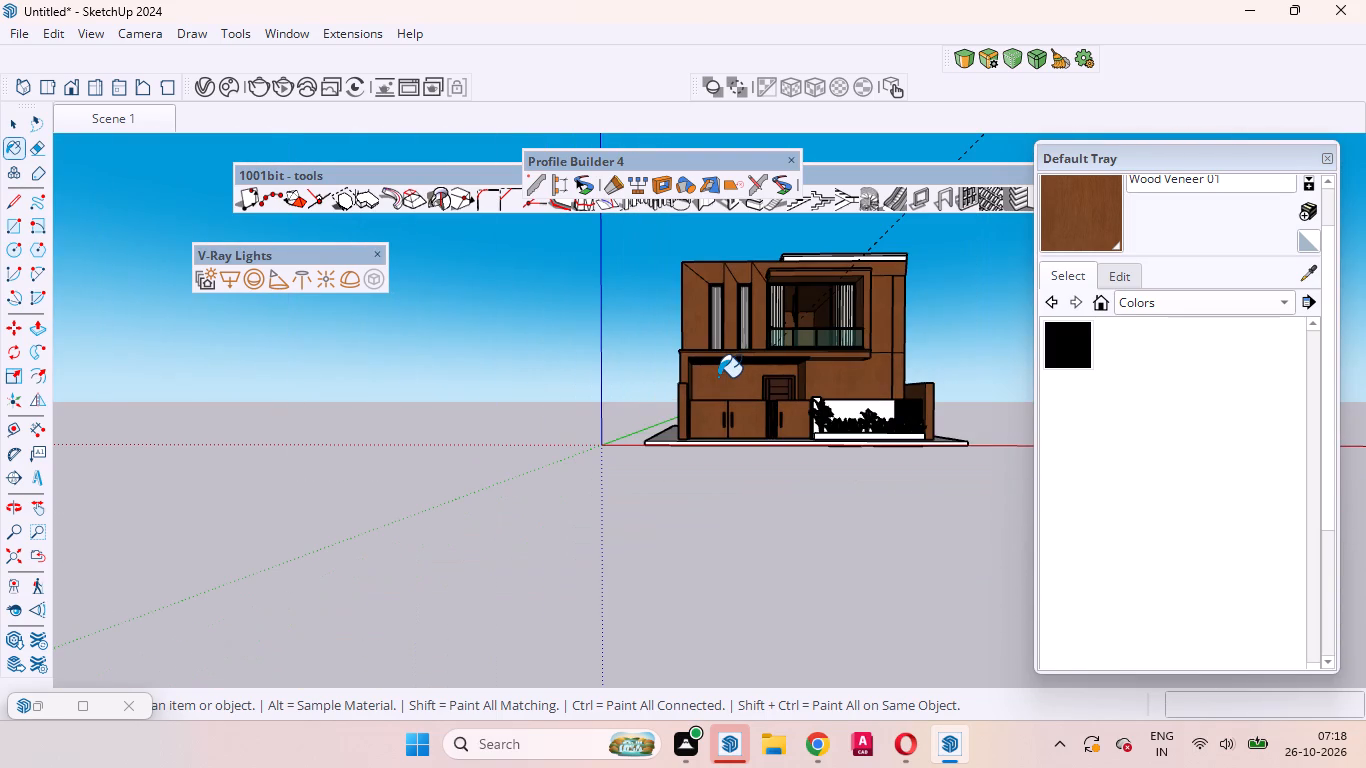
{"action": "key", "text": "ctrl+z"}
Paint the porch ceiling louvres with Wood Veneer 01 from inside the house group, and clear the selection.
{"action": "scroll", "coordinate": [718, 377], "scroll_direction": "up", "scroll_amount": 9}
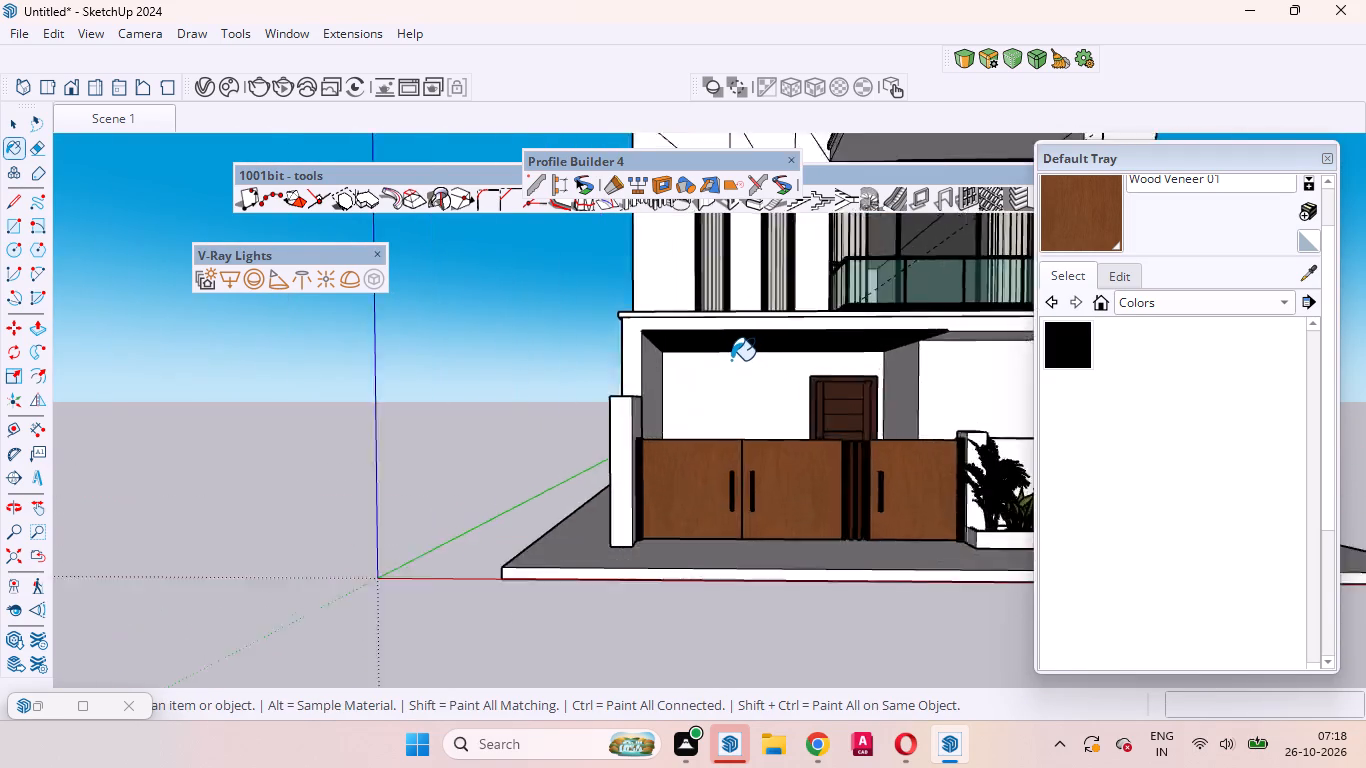
{"action": "scroll", "coordinate": [731, 360], "scroll_direction": "up", "scroll_amount": 2}
{"action": "key", "text": "space"}
{"action": "left_click", "coordinate": [701, 330]}
{"action": "double_click", "coordinate": [701, 328]}
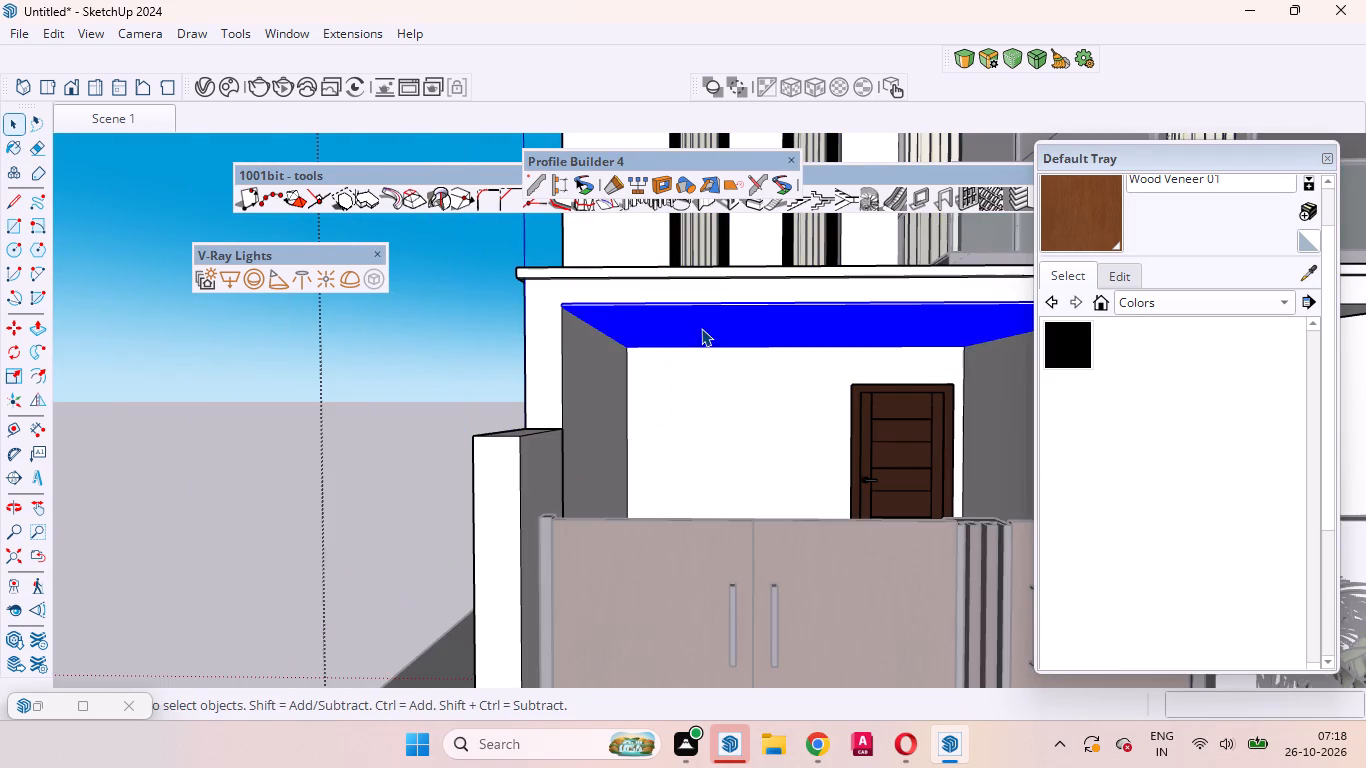
{"action": "left_click", "coordinate": [684, 333]}
{"action": "left_click", "coordinate": [1112, 204]}
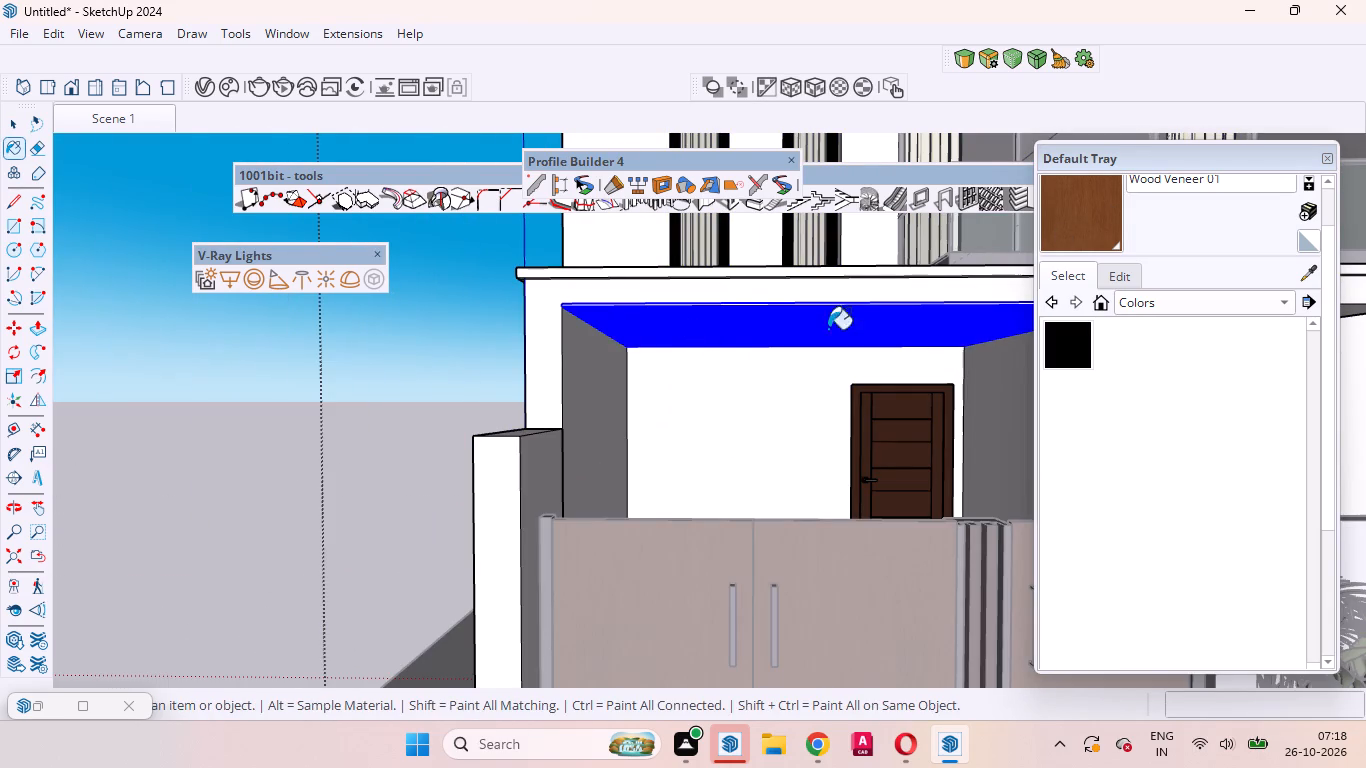
{"action": "left_click", "coordinate": [657, 335]}
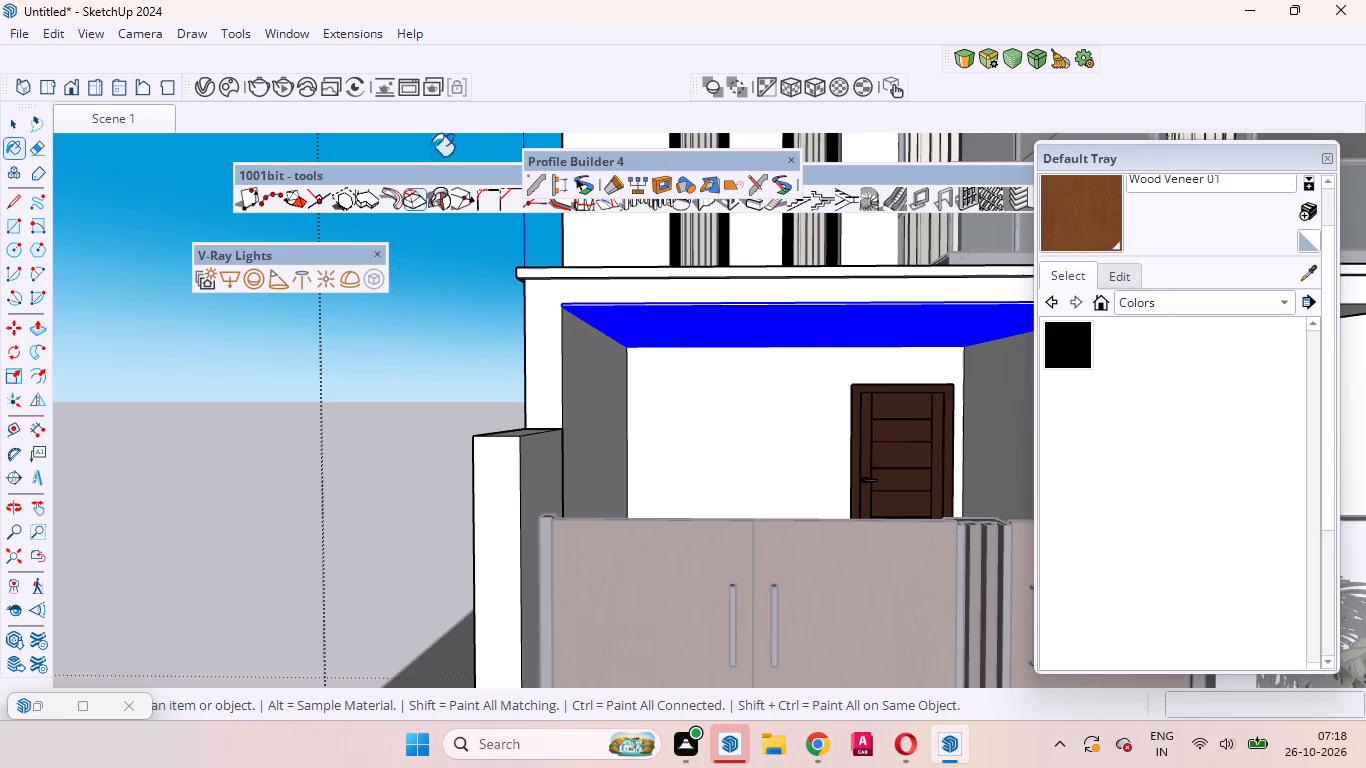
{"action": "key", "text": "space"}
{"action": "left_click", "coordinate": [403, 376]}
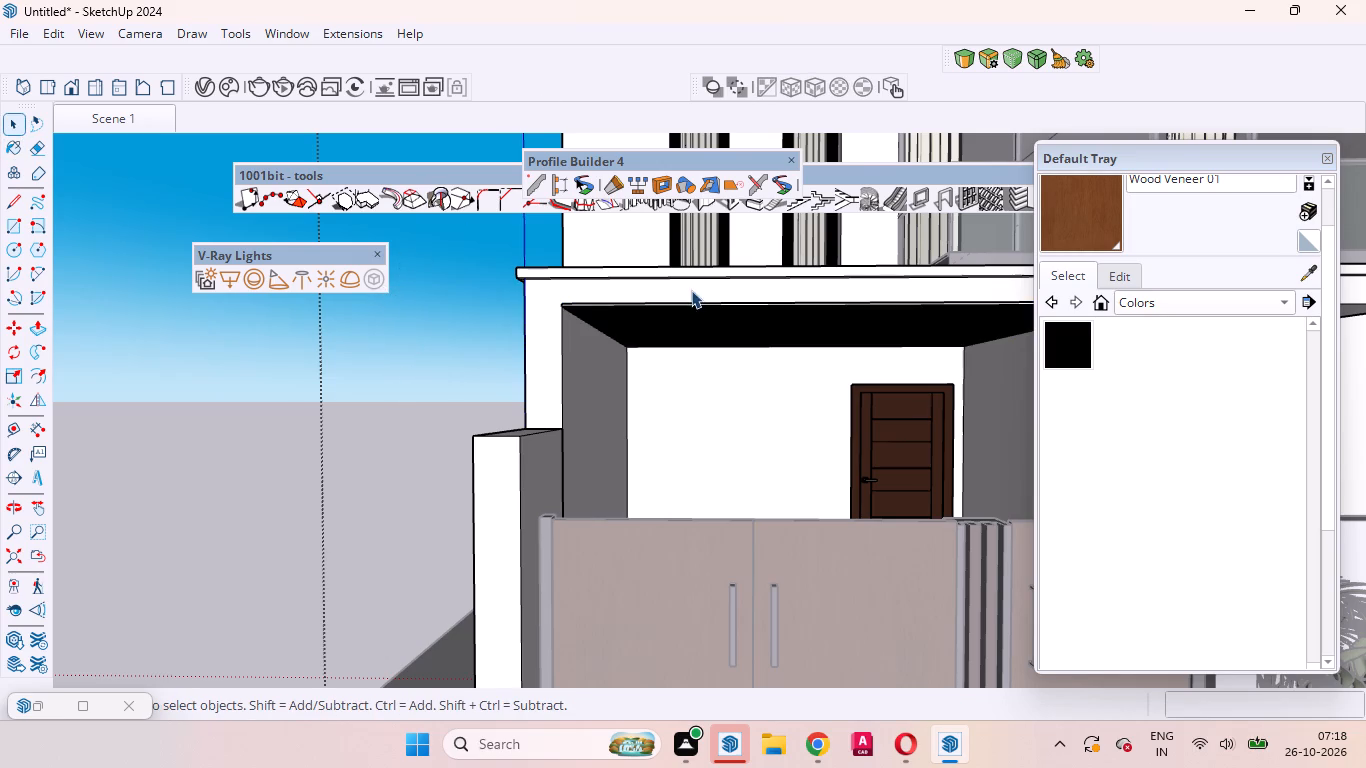
Examine the wood-veneer louvres on the porch ceiling close up from below.
{"action": "scroll", "coordinate": [691, 290], "scroll_direction": "up", "scroll_amount": 11}
{"action": "middle_click_drag", "start_coordinate": [566, 381], "coordinate": [560, 305]}
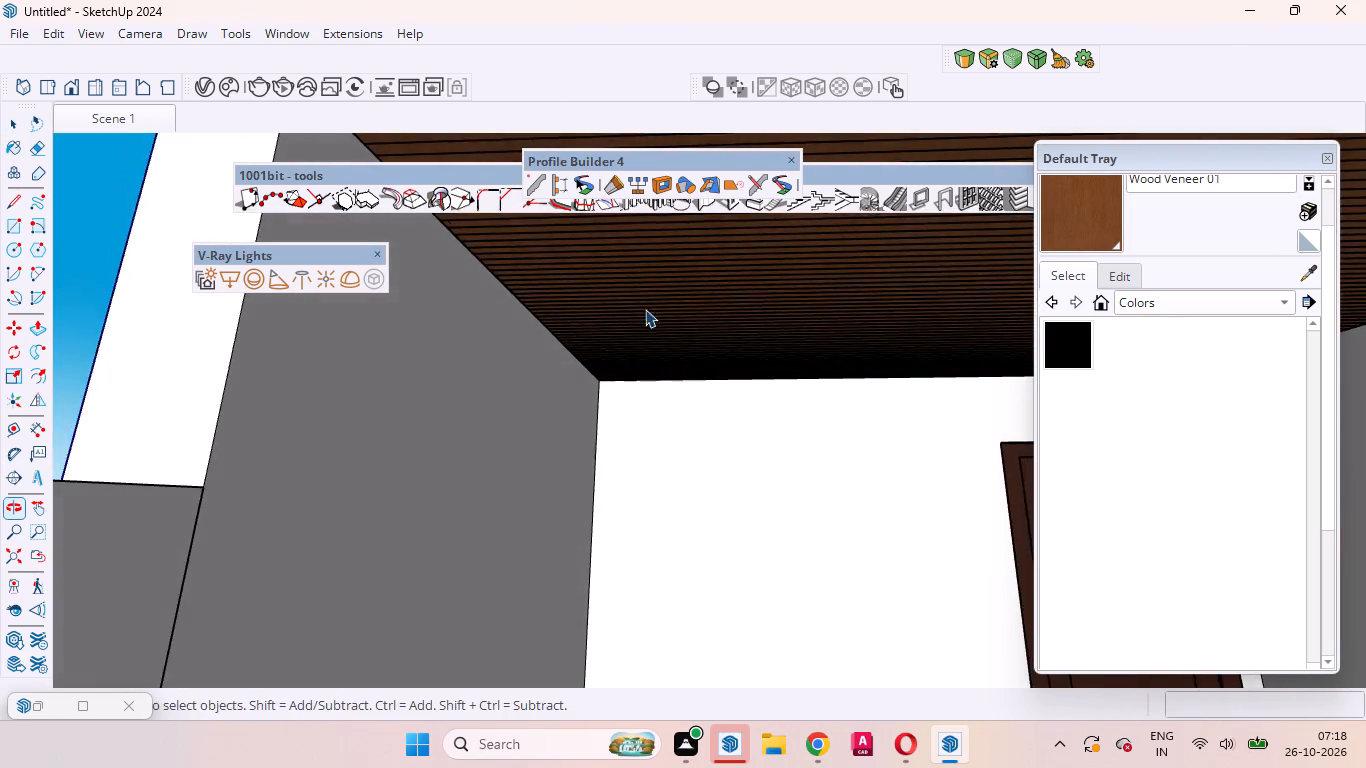
{"action": "scroll", "coordinate": [743, 238], "scroll_direction": "up", "scroll_amount": 17}
{"action": "middle_click_drag", "start_coordinate": [699, 303], "coordinate": [449, 176]}
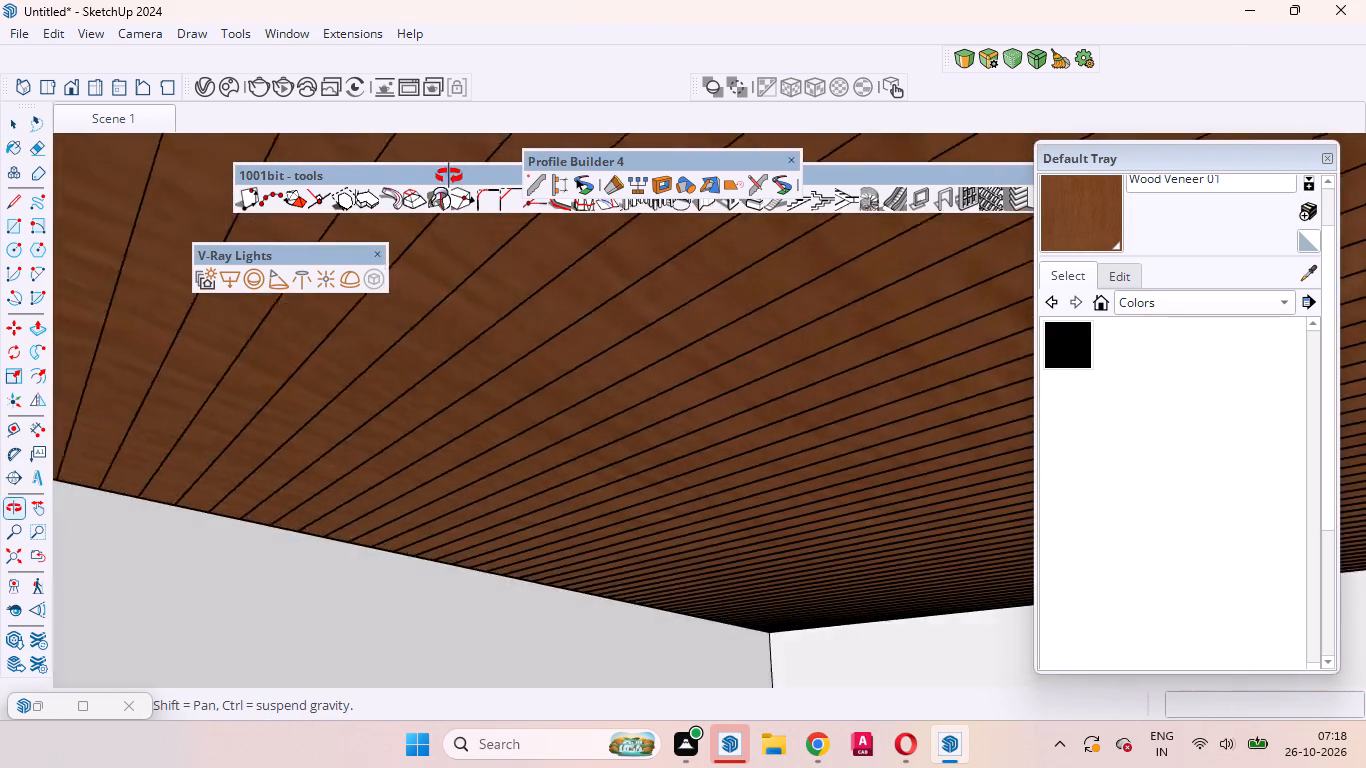
{"action": "middle_click_drag", "start_coordinate": [449, 176], "coordinate": [612, 261]}
{"action": "scroll", "coordinate": [600, 270], "scroll_direction": "up", "scroll_amount": 5}
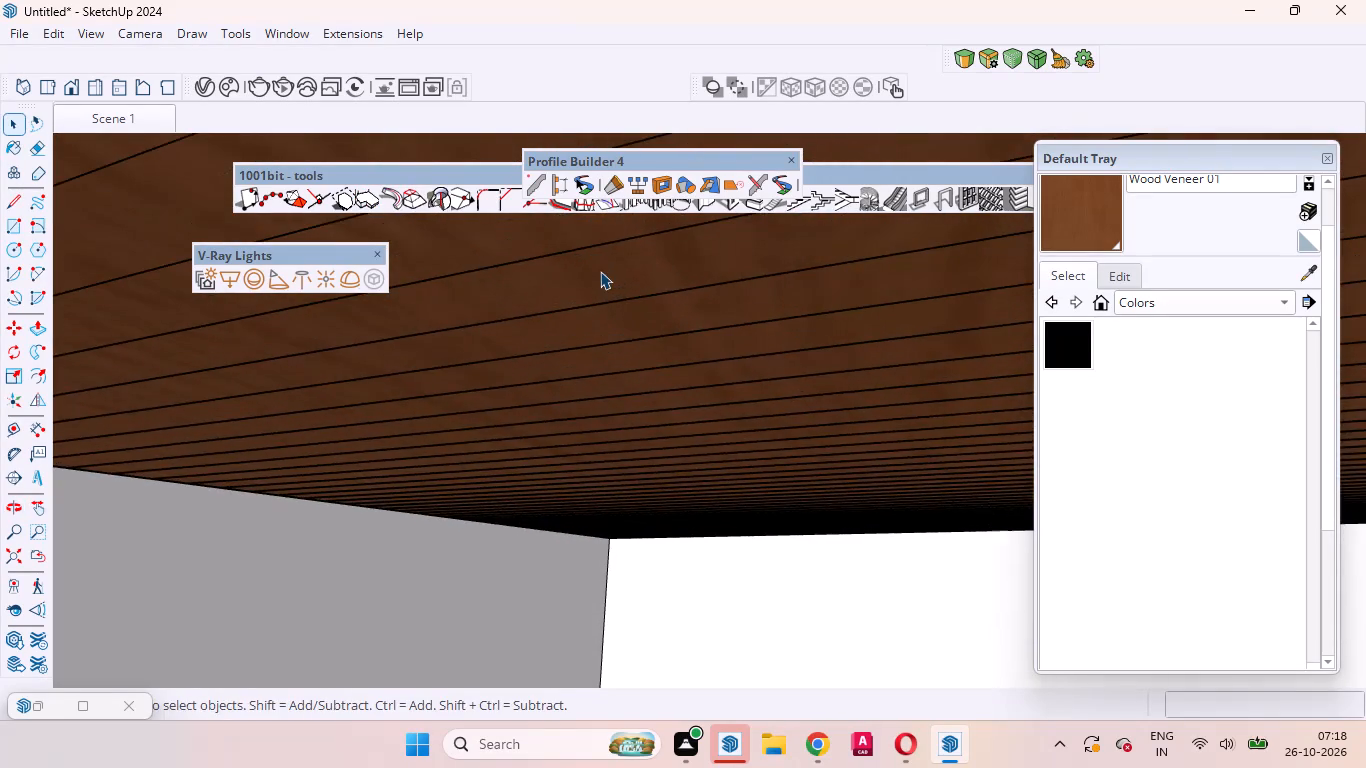
Leave the house group and examine the porch ceiling louvres and the front of the house.
{"action": "left_click", "coordinate": [600, 271]}
{"action": "double_click", "coordinate": [603, 278]}
{"action": "left_click", "coordinate": [586, 279]}
{"action": "double_click", "coordinate": [622, 274]}
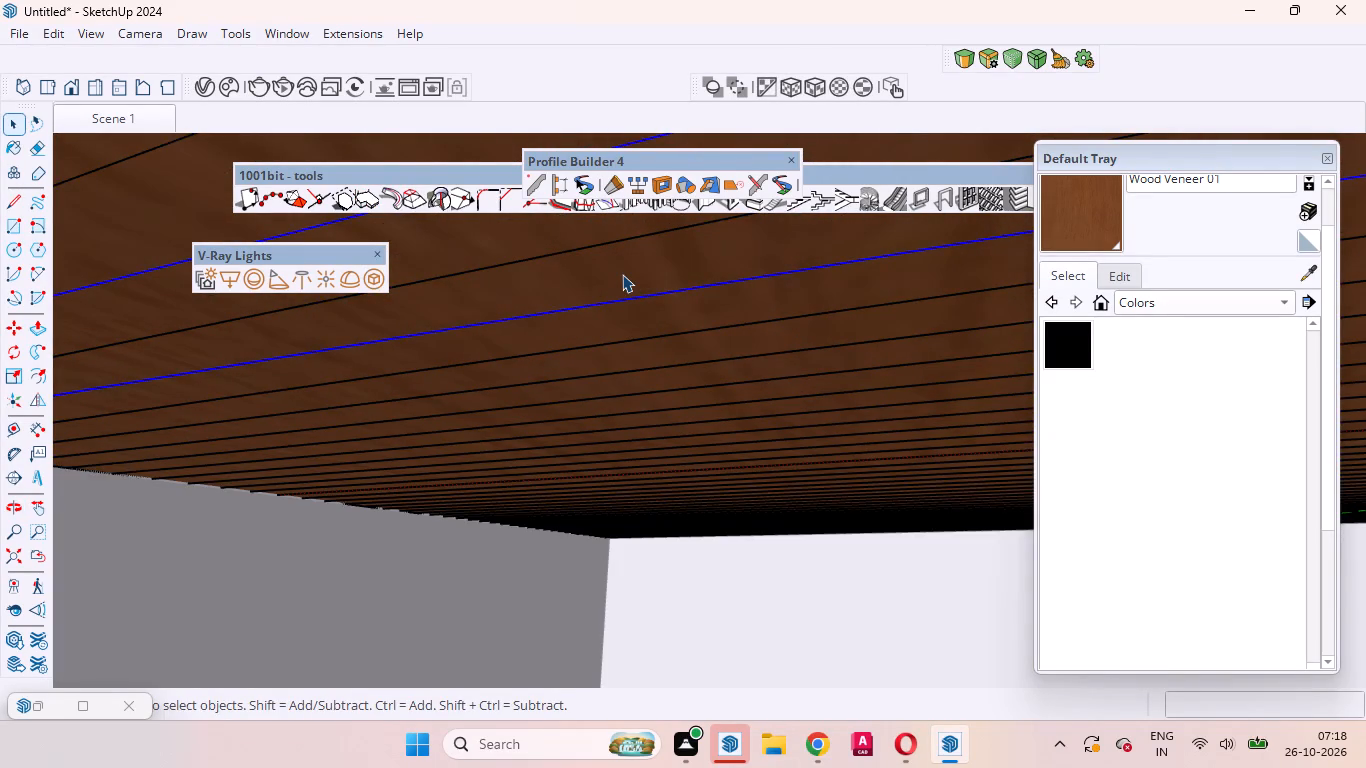
{"action": "scroll", "coordinate": [752, 290], "scroll_direction": "down", "scroll_amount": 20}
{"action": "scroll", "coordinate": [752, 290], "scroll_direction": "down", "scroll_amount": 6}
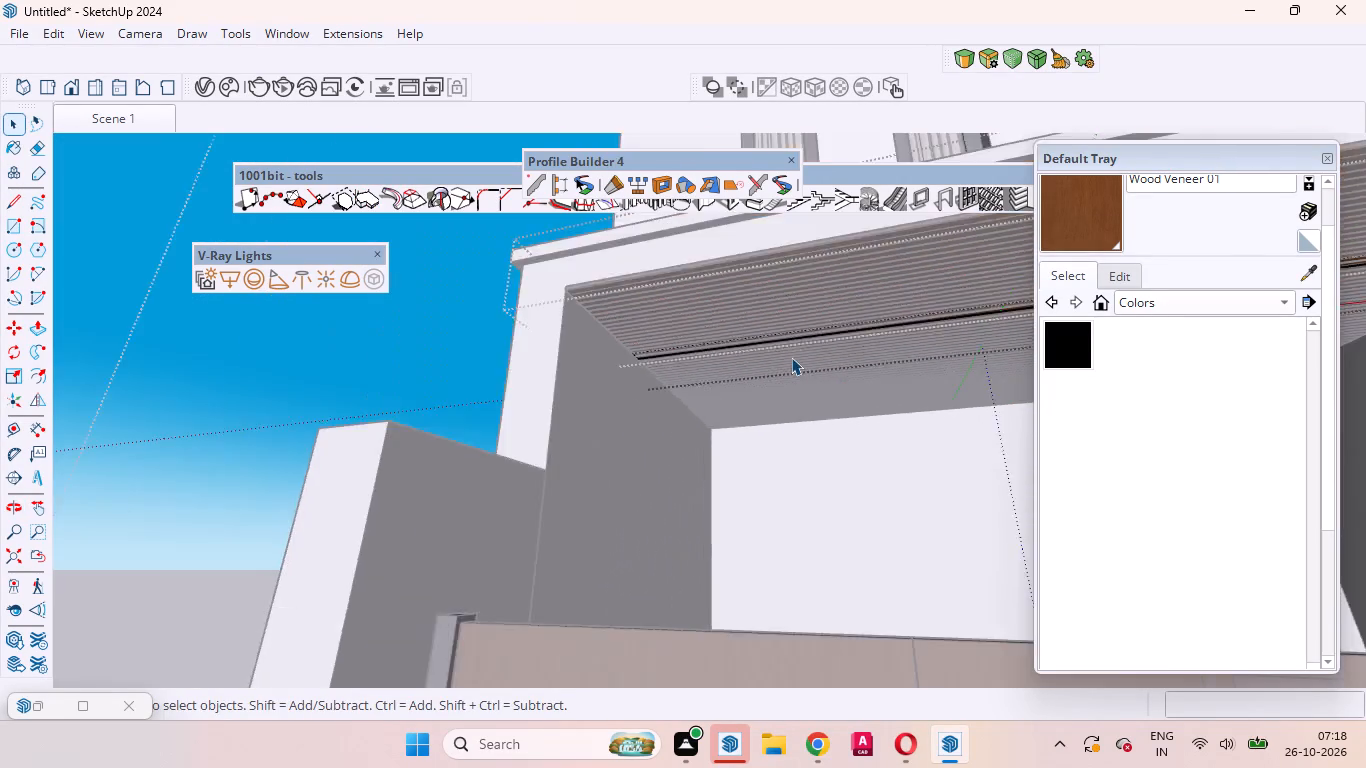
{"action": "scroll", "coordinate": [791, 357], "scroll_direction": "down", "scroll_amount": 6}
{"action": "triple_click", "coordinate": [367, 349]}
{"action": "scroll", "coordinate": [608, 350], "scroll_direction": "up", "scroll_amount": 1}
{"action": "middle_click_drag", "start_coordinate": [608, 350], "coordinate": [752, 539]}
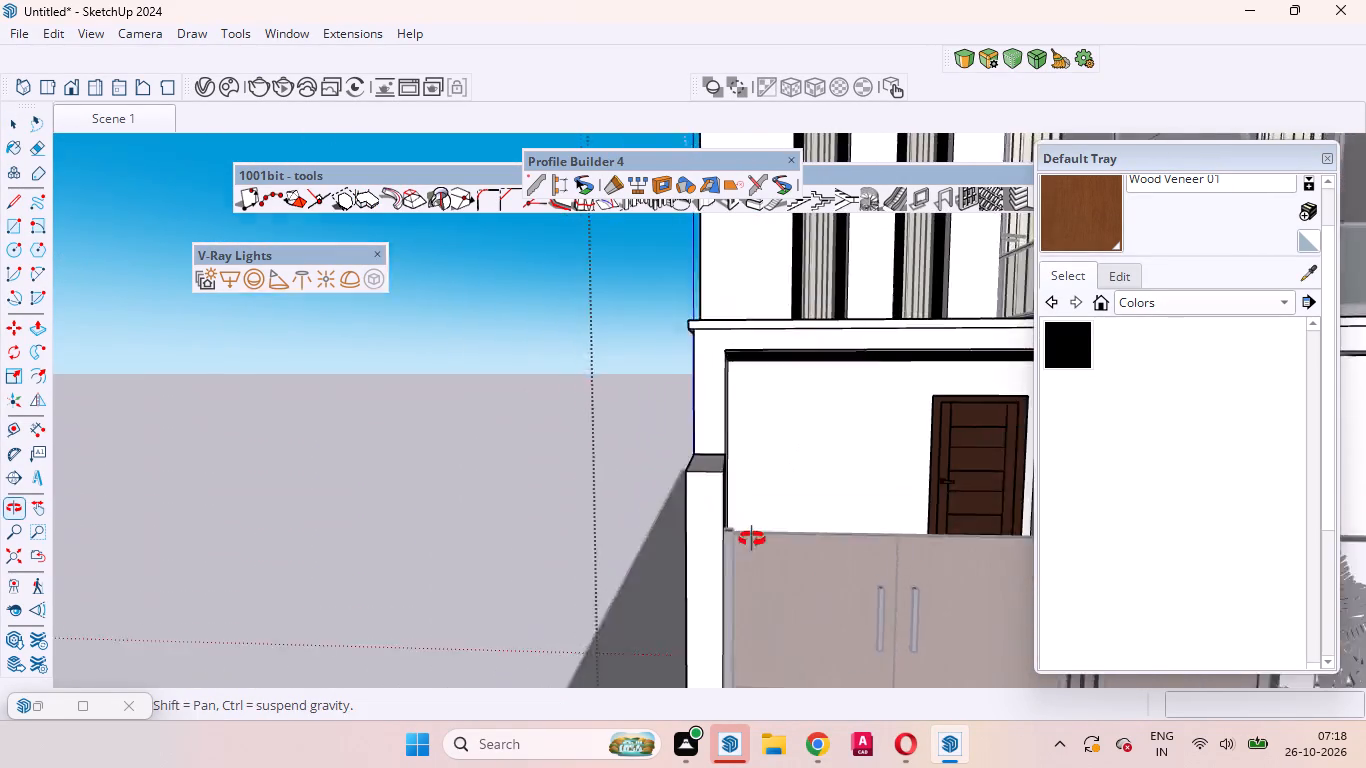
{"action": "middle_click_drag", "start_coordinate": [752, 539], "coordinate": [777, 544]}
{"action": "scroll", "coordinate": [499, 452], "scroll_direction": "down", "scroll_amount": 3}
{"action": "left_click", "coordinate": [414, 418]}
{"action": "scroll", "coordinate": [367, 357], "scroll_direction": "down", "scroll_amount": 9}
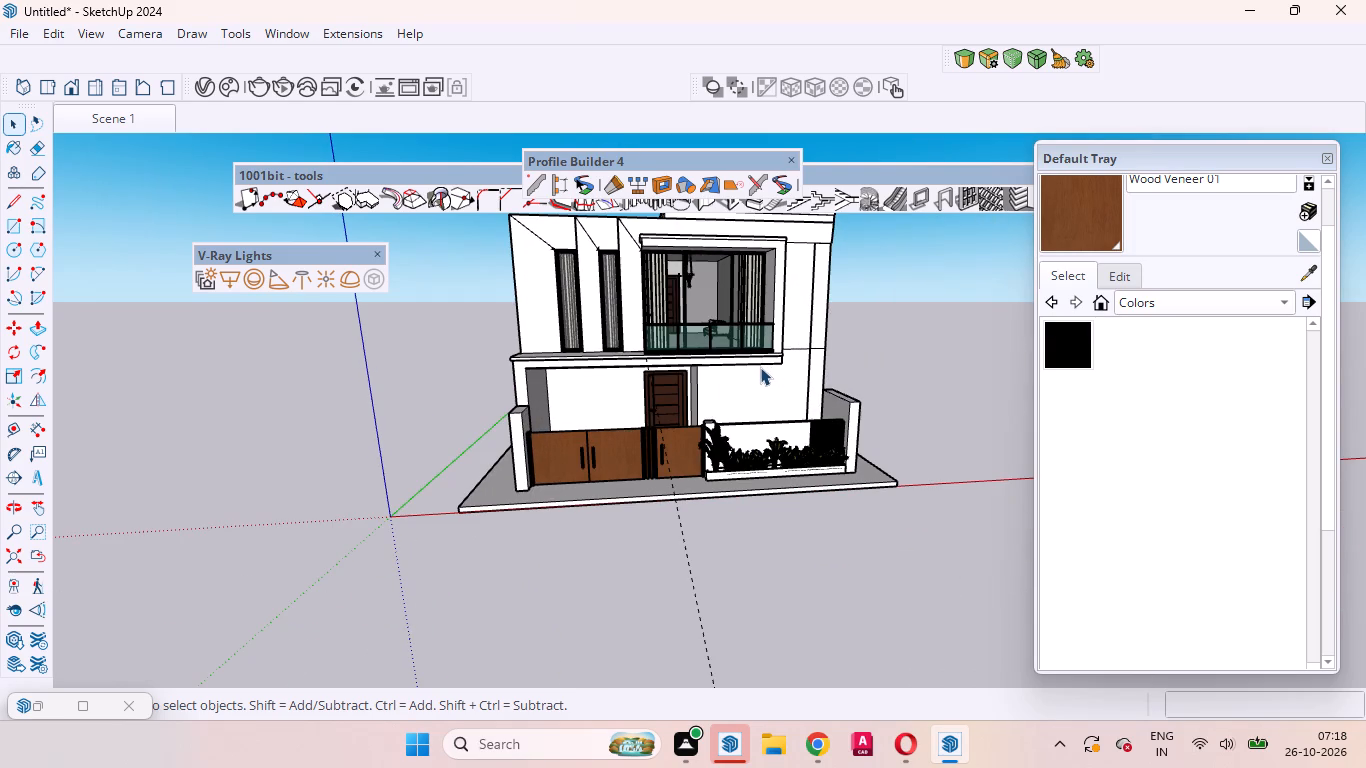
{"action": "scroll", "coordinate": [735, 381], "scroll_direction": "up", "scroll_amount": 9}
{"action": "scroll", "coordinate": [630, 379], "scroll_direction": "down", "scroll_amount": 6}
{"action": "middle_click_drag", "start_coordinate": [656, 414], "coordinate": [648, 405]}
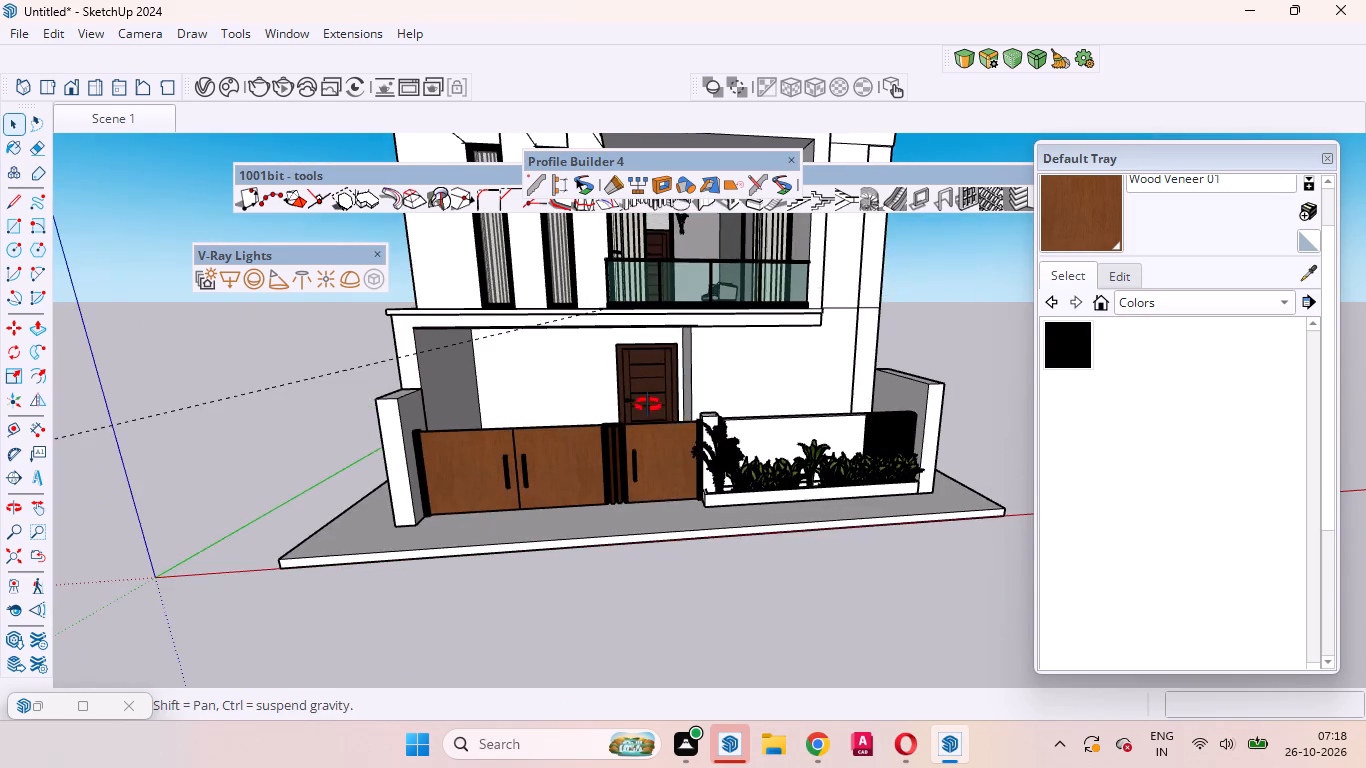
{"action": "middle_click_drag", "start_coordinate": [648, 405], "coordinate": [614, 355]}
{"action": "scroll", "coordinate": [627, 414], "scroll_direction": "up", "scroll_amount": 9}
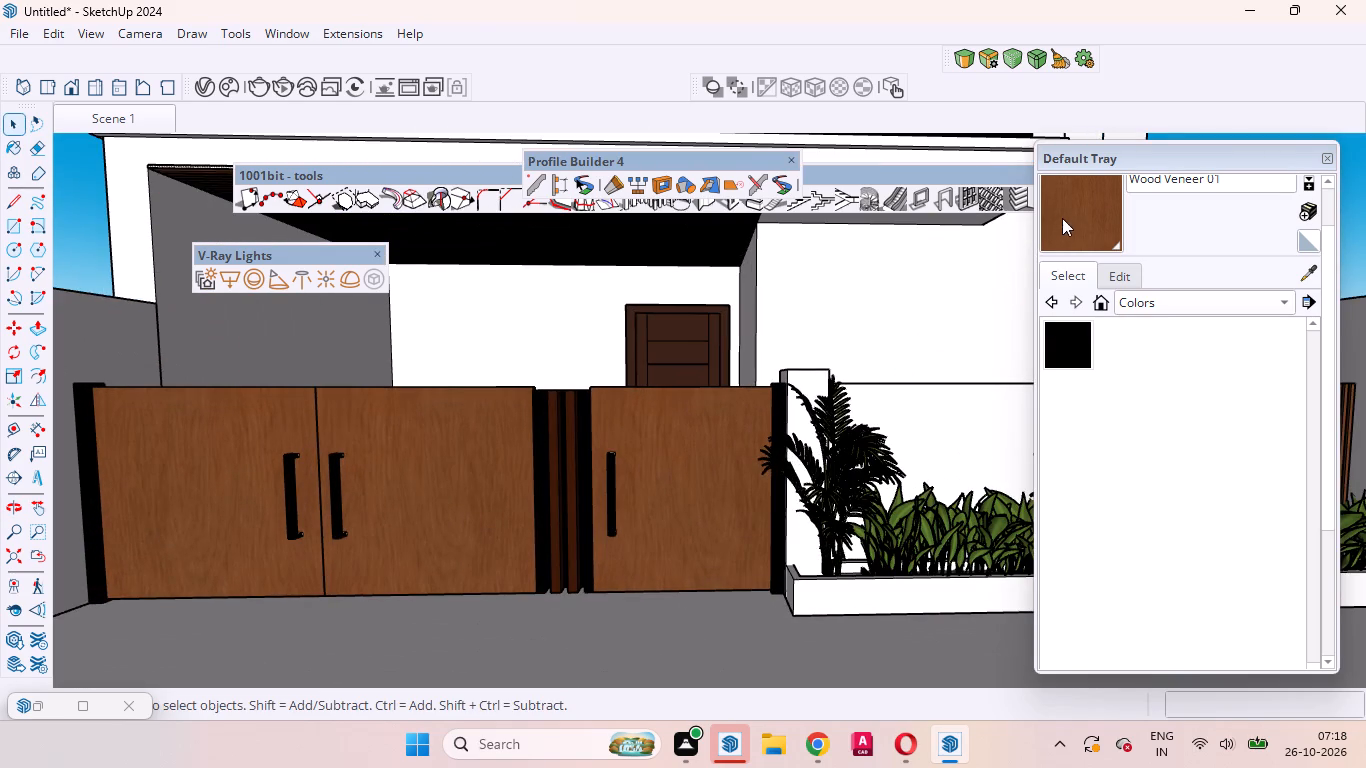
Paint the leaf of the ground-floor entrance door with Wood Veneer 01 from inside its nested group.
{"action": "scroll", "coordinate": [651, 310], "scroll_direction": "up", "scroll_amount": 8}
{"action": "double_click", "coordinate": [664, 366]}
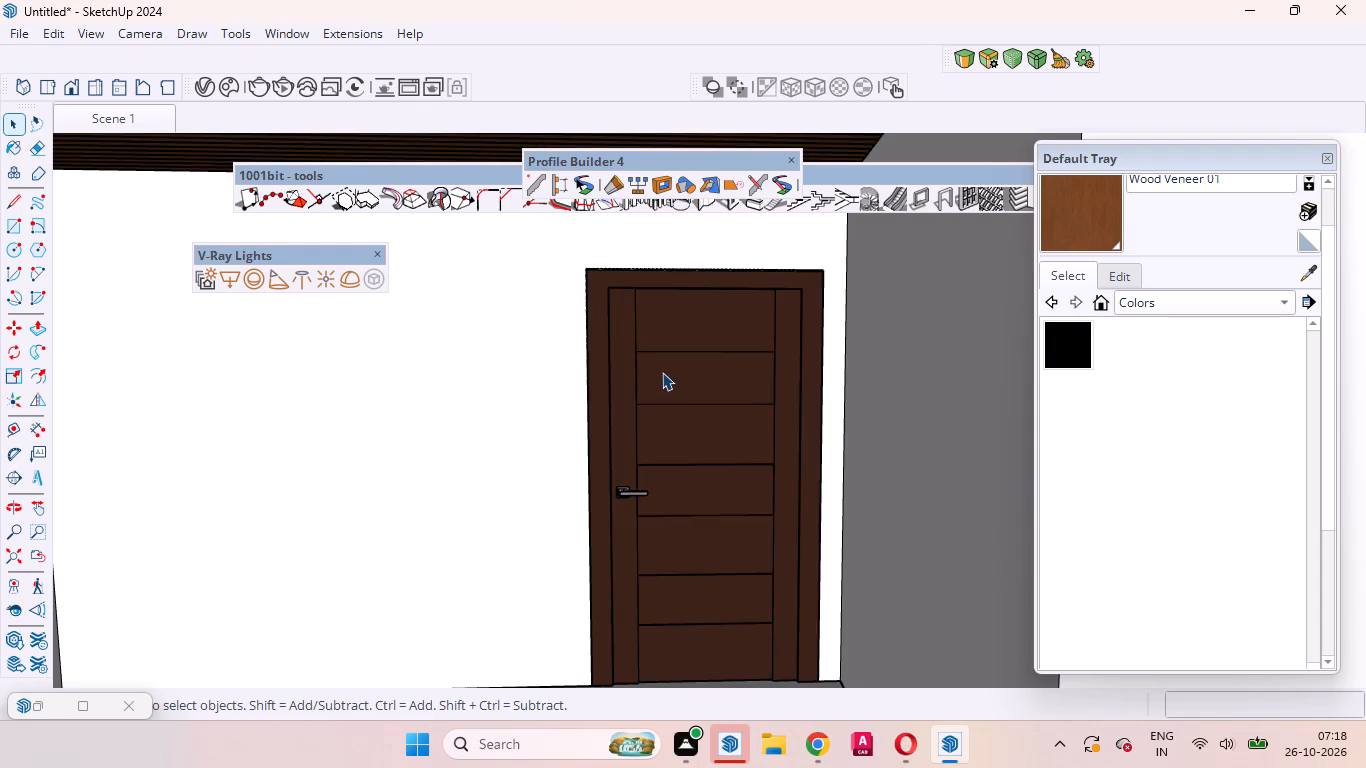
{"action": "left_click", "coordinate": [662, 372]}
{"action": "left_click", "coordinate": [680, 353]}
{"action": "left_click", "coordinate": [680, 347]}
{"action": "triple_click", "coordinate": [676, 321]}
{"action": "left_click", "coordinate": [680, 336]}
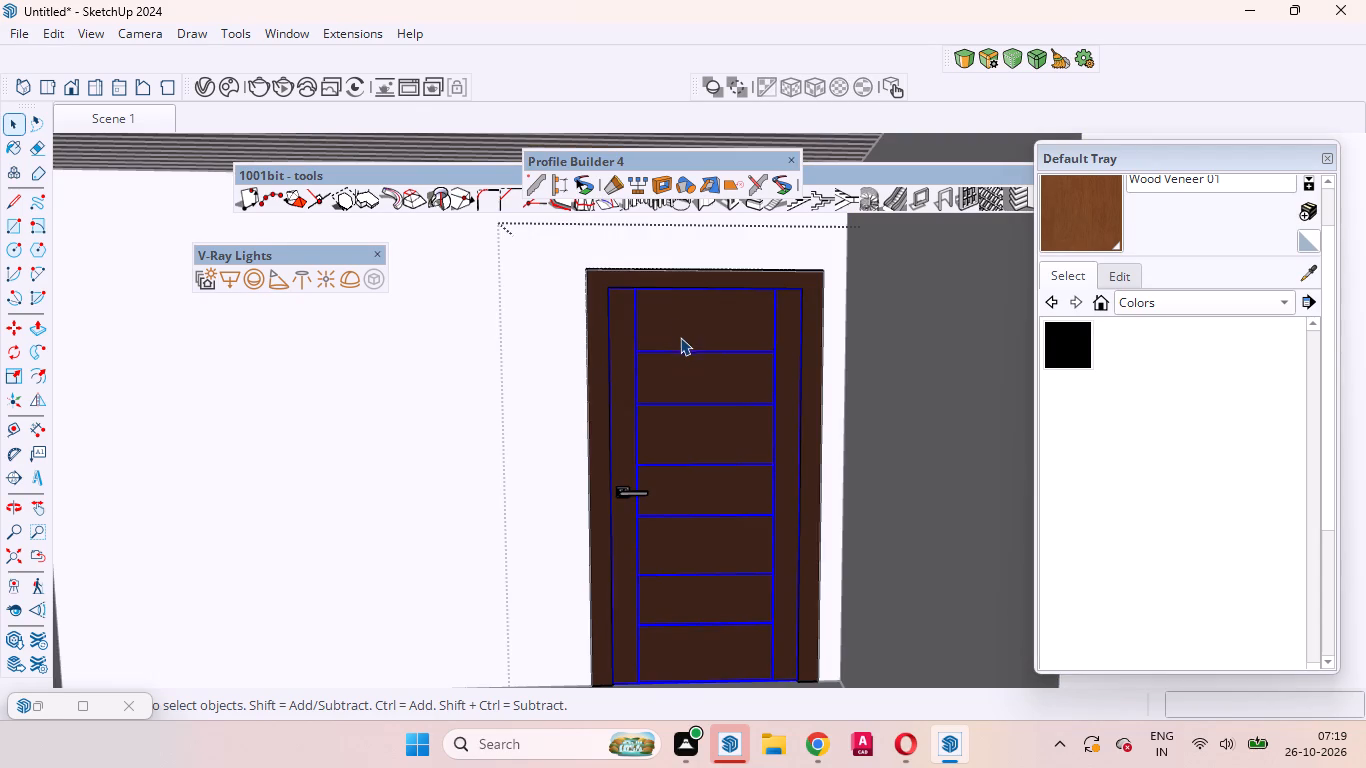
{"action": "triple_click", "coordinate": [680, 341]}
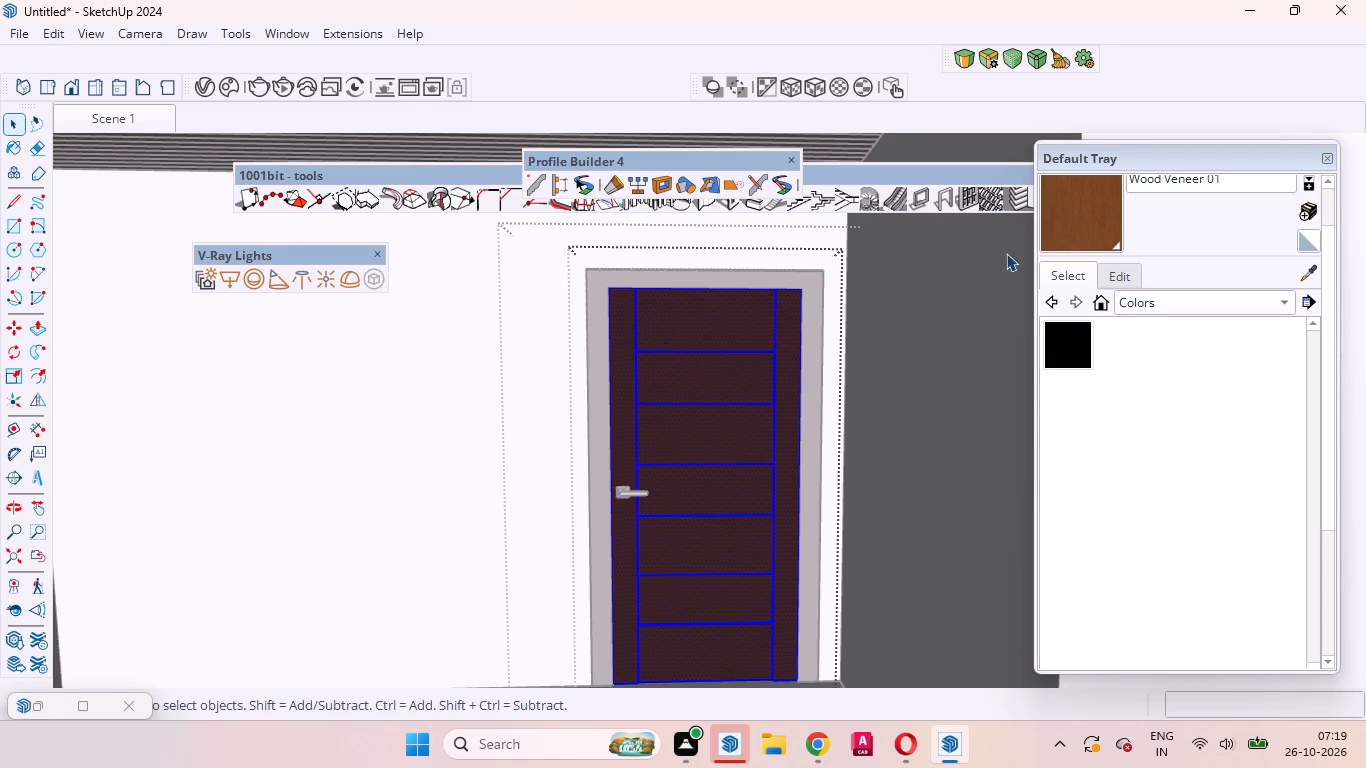
{"action": "left_click", "coordinate": [1080, 218]}
{"action": "left_click", "coordinate": [708, 378]}
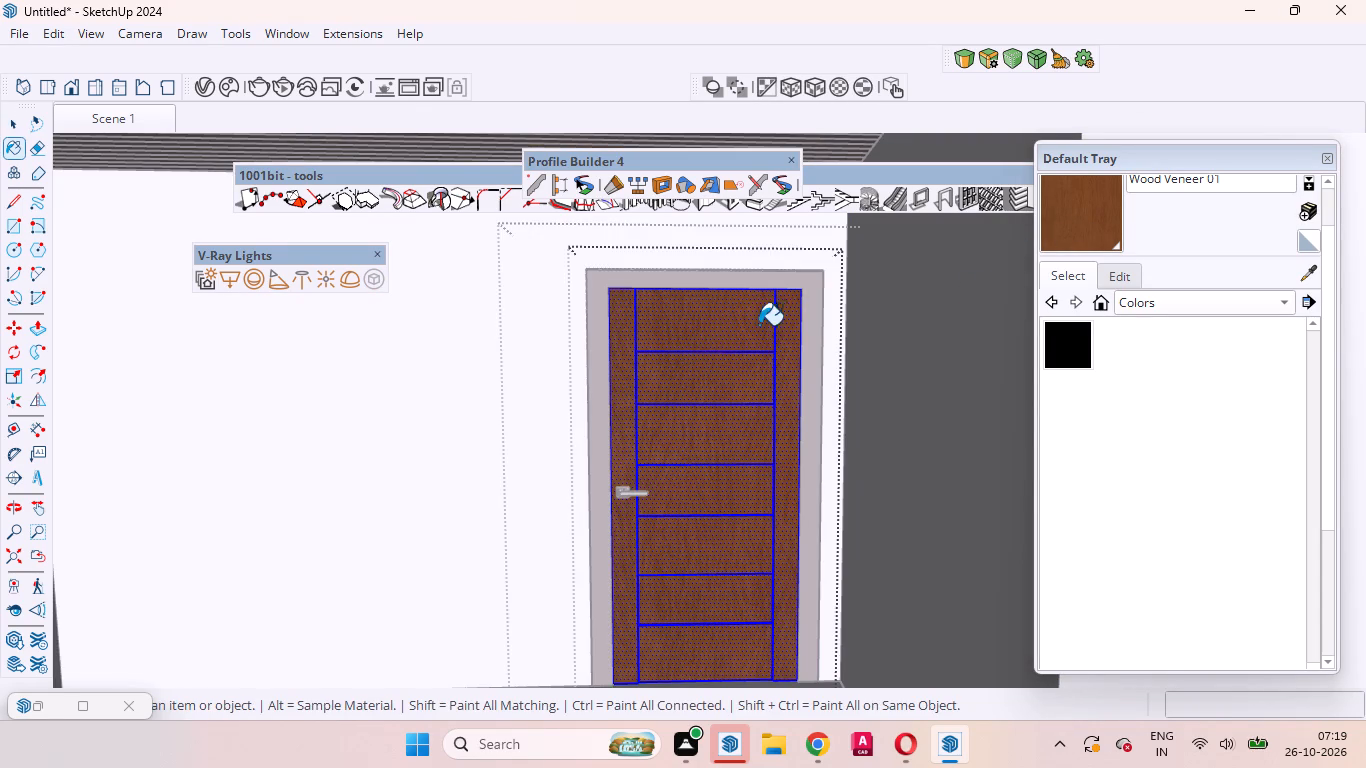
{"action": "scroll", "coordinate": [763, 322], "scroll_direction": "down", "scroll_amount": 15}
{"action": "key", "text": "space"}
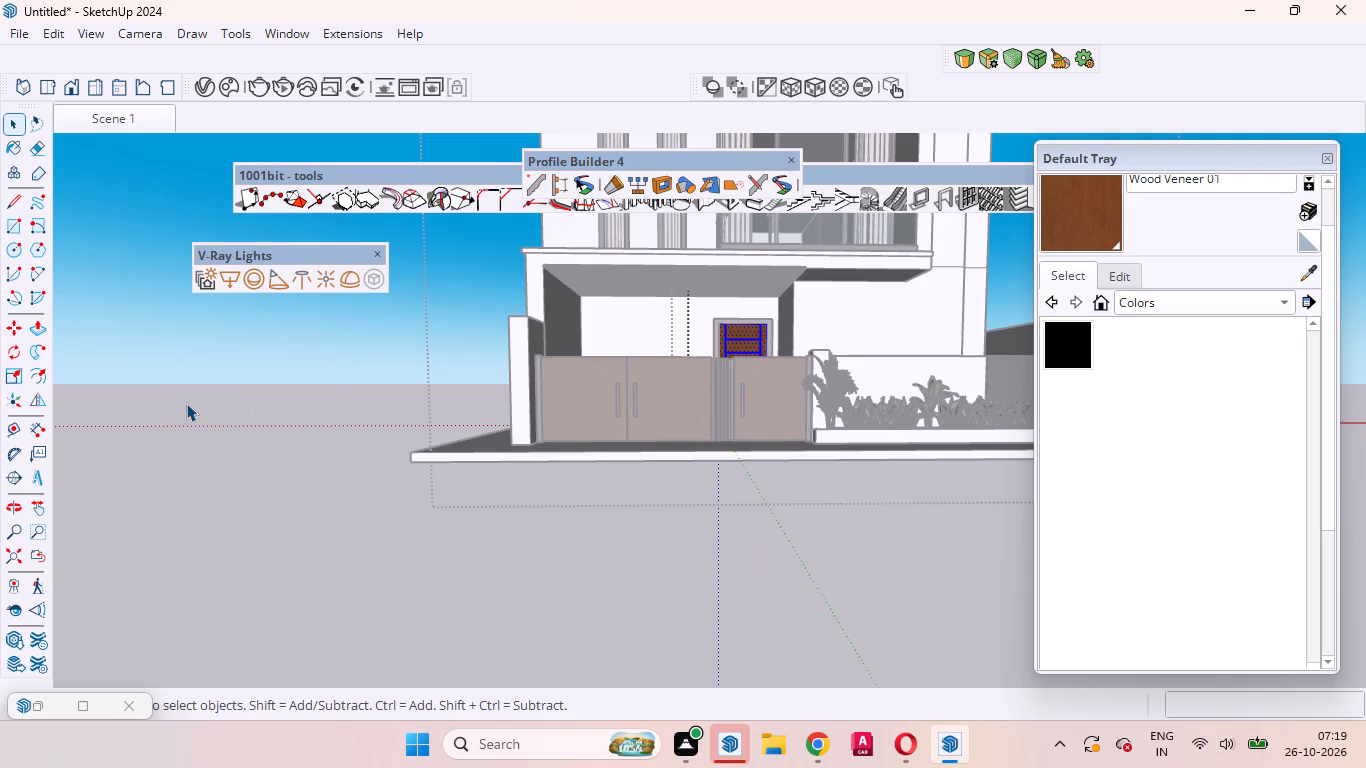
{"action": "double_click", "coordinate": [190, 400]}
Paint the entrance door's frame with the black Color M09, and leave the door and house groups.
{"action": "scroll", "coordinate": [833, 313], "scroll_direction": "up", "scroll_amount": 15}
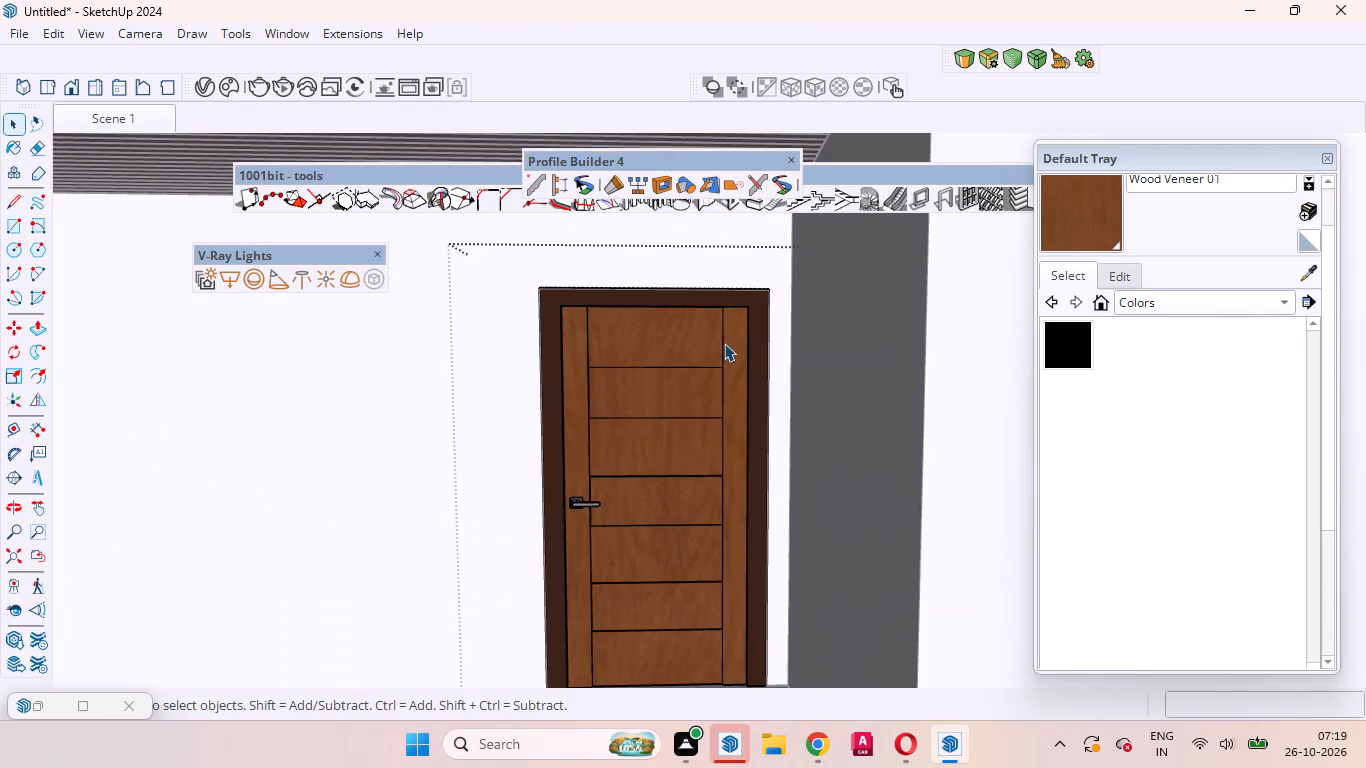
{"action": "scroll", "coordinate": [717, 338], "scroll_direction": "up", "scroll_amount": 4}
{"action": "scroll", "coordinate": [769, 323], "scroll_direction": "down", "scroll_amount": 9}
{"action": "scroll", "coordinate": [665, 311], "scroll_direction": "up", "scroll_amount": 12}
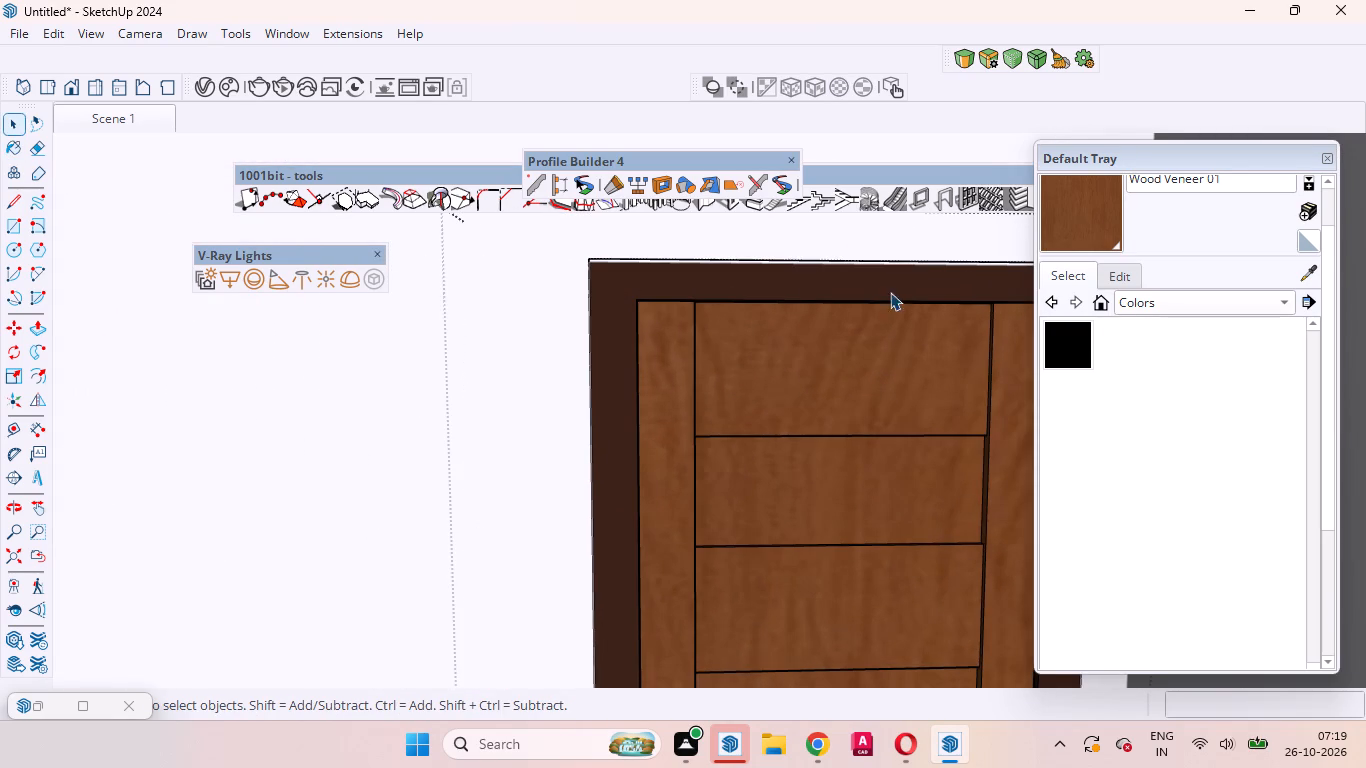
{"action": "scroll", "coordinate": [777, 346], "scroll_direction": "down", "scroll_amount": 4}
{"action": "left_click", "coordinate": [807, 348]}
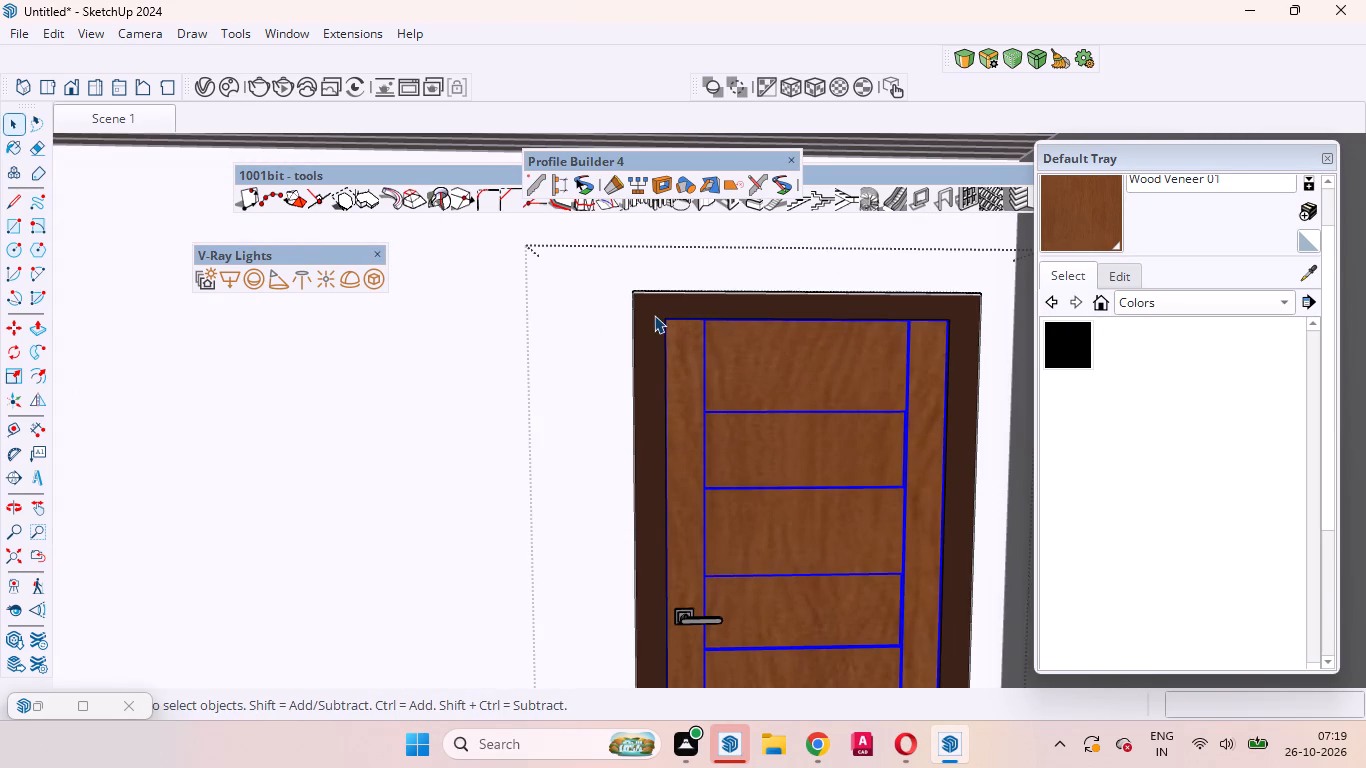
{"action": "double_click", "coordinate": [654, 315]}
{"action": "left_click", "coordinate": [651, 313]}
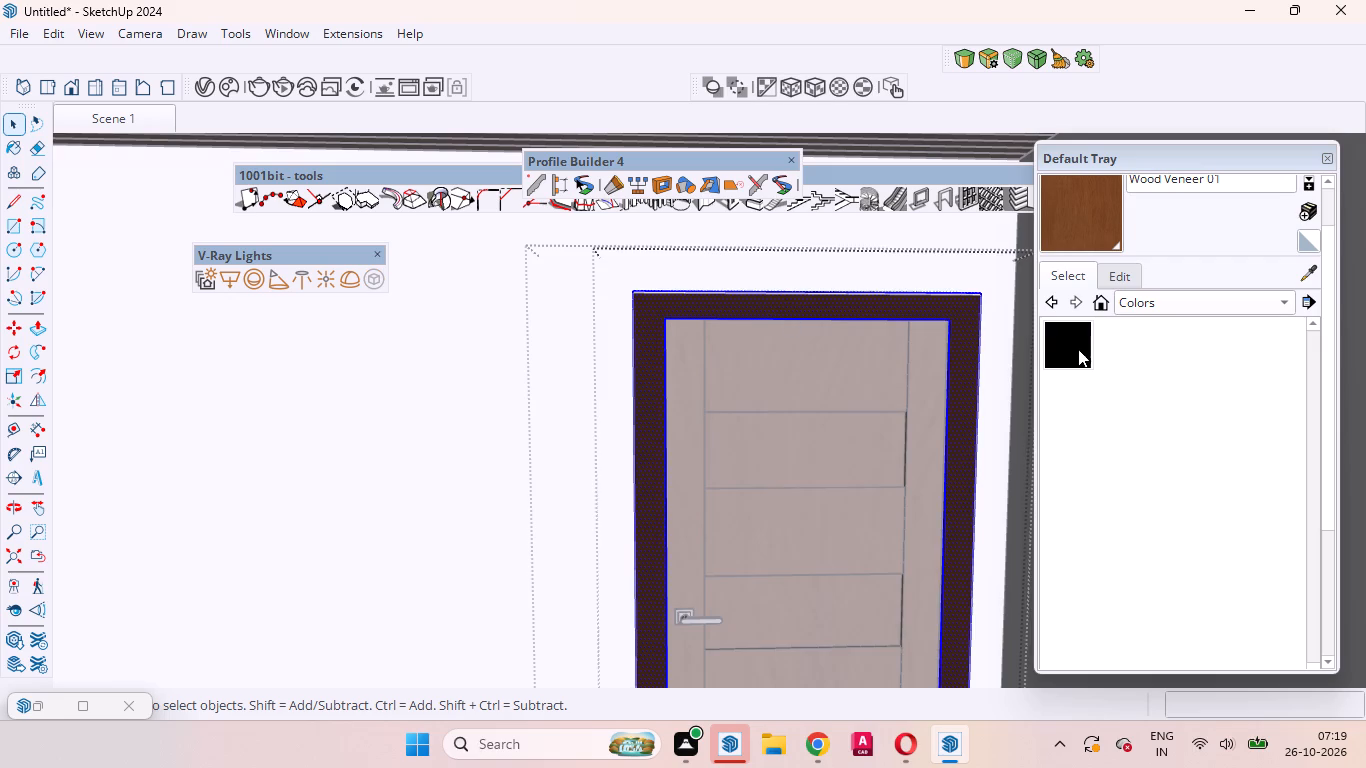
{"action": "left_click", "coordinate": [1072, 347]}
{"action": "scroll", "coordinate": [673, 358], "scroll_direction": "up", "scroll_amount": 5}
{"action": "left_click", "coordinate": [641, 343]}
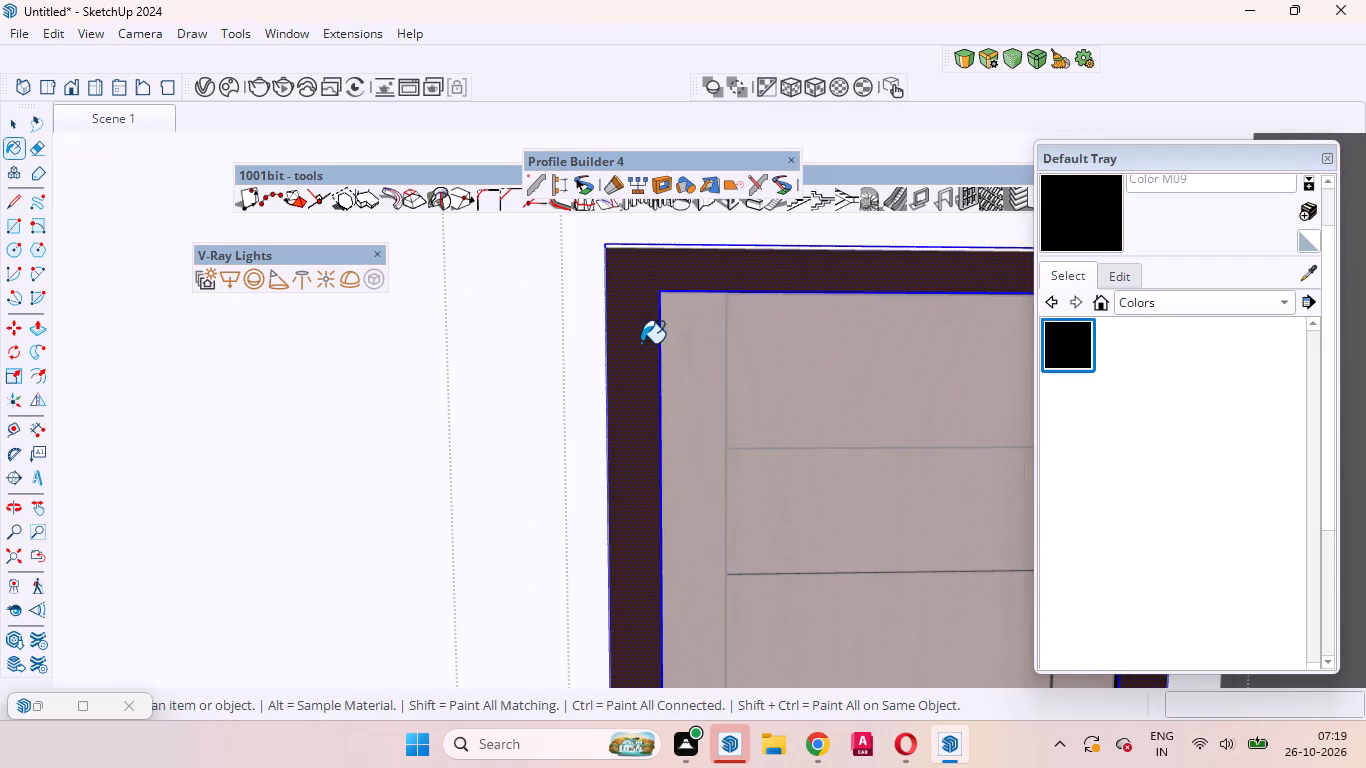
{"action": "scroll", "coordinate": [693, 331], "scroll_direction": "down", "scroll_amount": 15}
{"action": "key", "text": "space"}
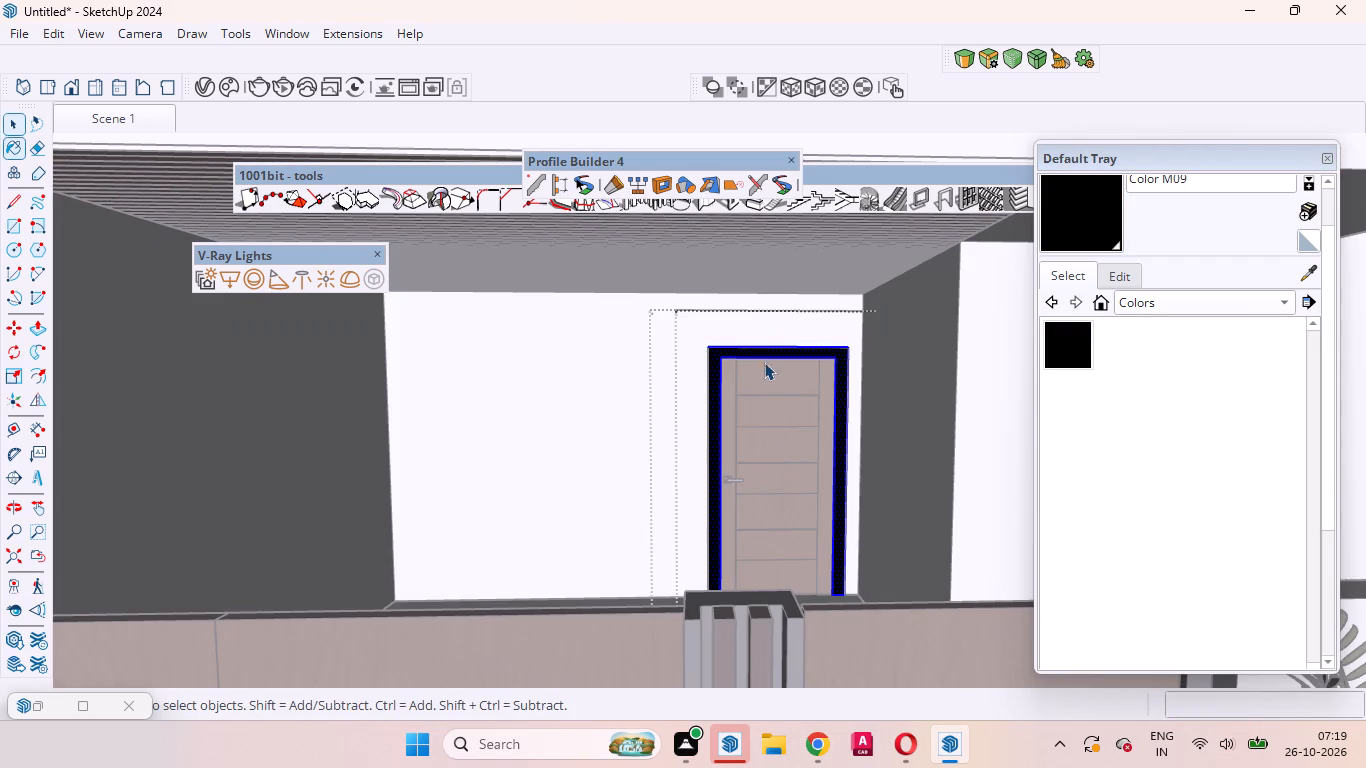
{"action": "scroll", "coordinate": [766, 371], "scroll_direction": "down", "scroll_amount": 11}
{"action": "double_click", "coordinate": [329, 406]}
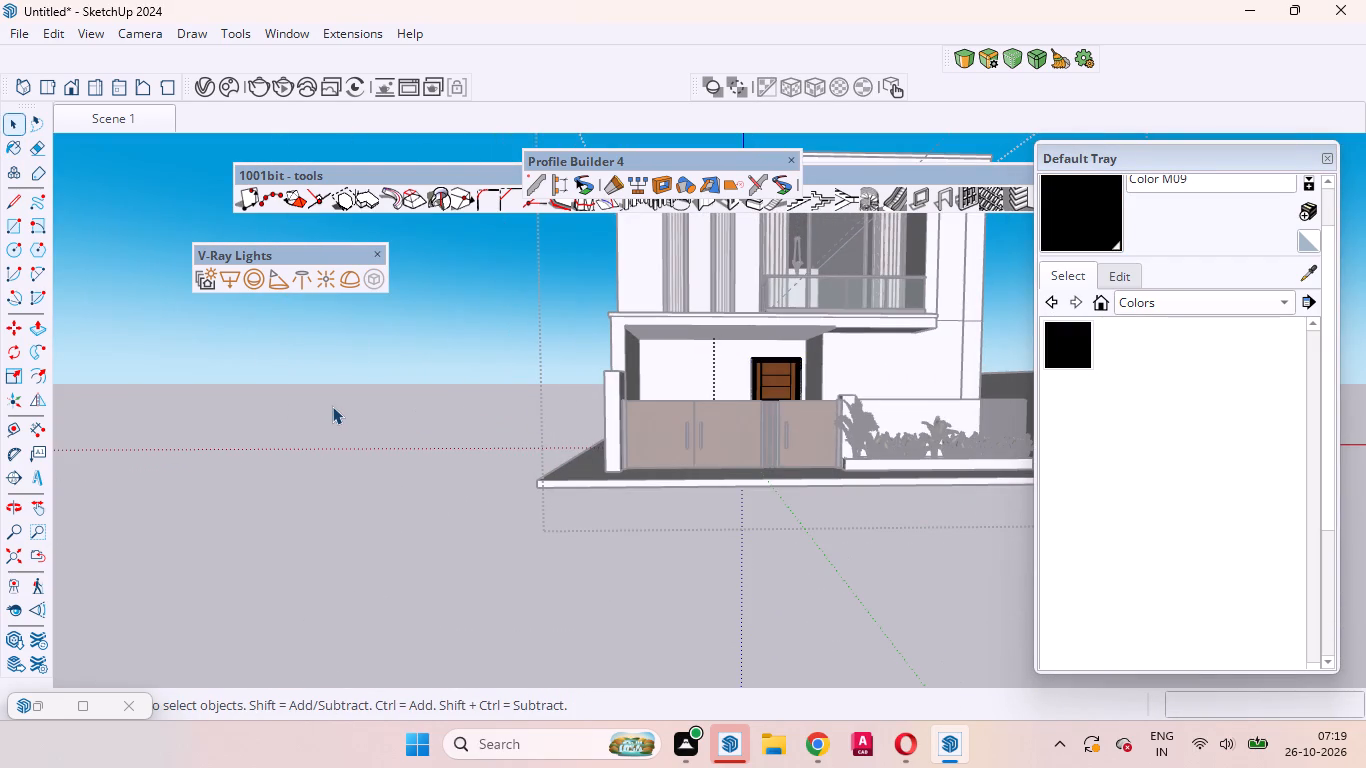
{"action": "scroll", "coordinate": [876, 214], "scroll_direction": "up", "scroll_amount": 19}
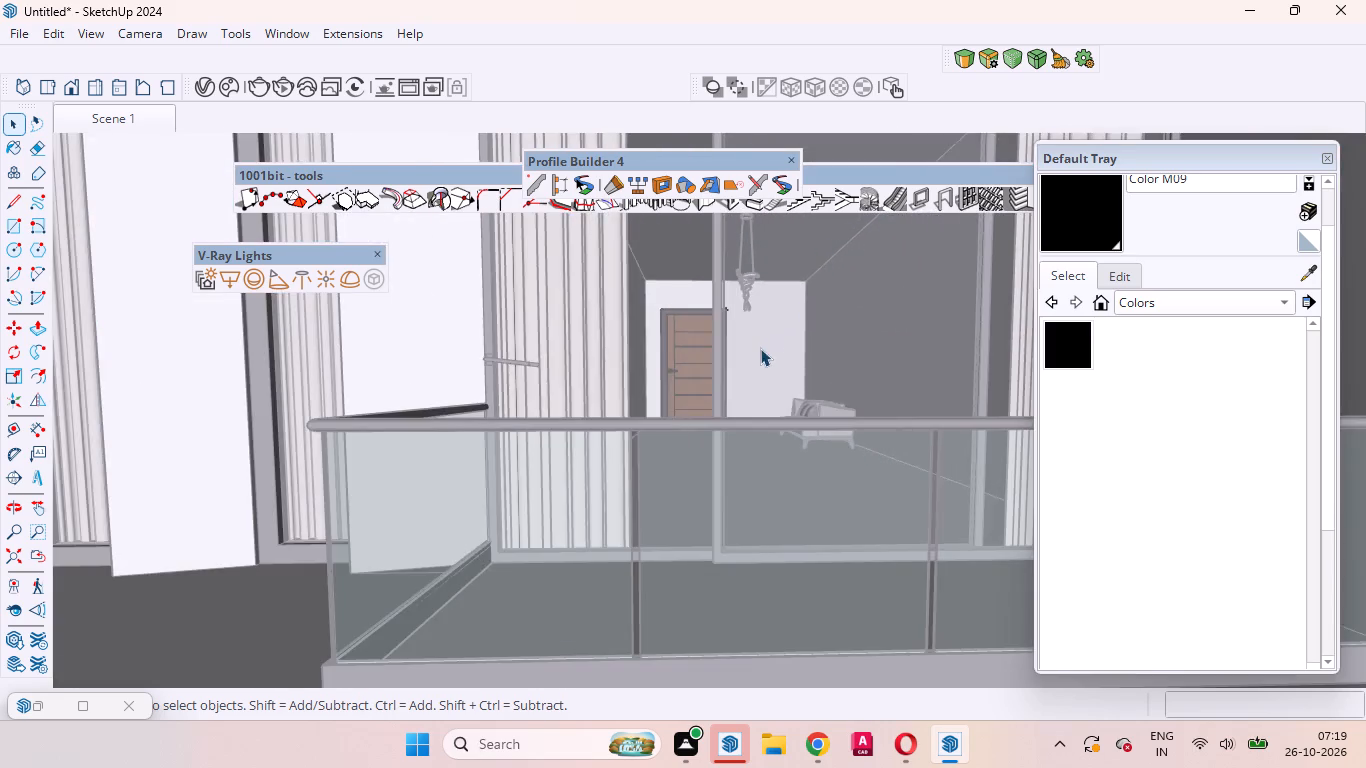
{"action": "scroll", "coordinate": [760, 348], "scroll_direction": "down", "scroll_amount": 20}
{"action": "scroll", "coordinate": [760, 348], "scroll_direction": "down", "scroll_amount": 3}
{"action": "left_click", "coordinate": [506, 457]}
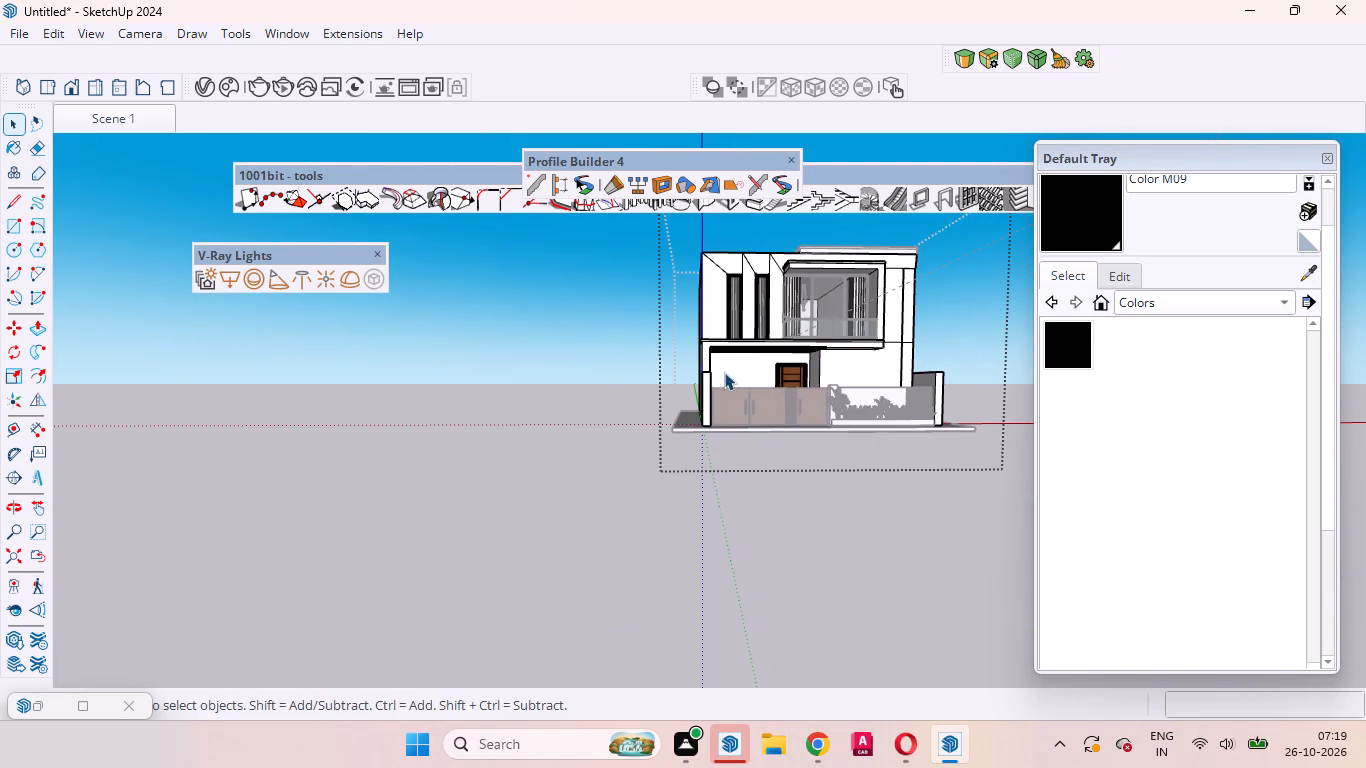
{"action": "left_click", "coordinate": [531, 375]}
Paint the entrance door's handle with the black Color M09, and return to the Scene 1 view.
{"action": "scroll", "coordinate": [844, 351], "scroll_direction": "up", "scroll_amount": 20}
{"action": "scroll", "coordinate": [844, 351], "scroll_direction": "up", "scroll_amount": 5}
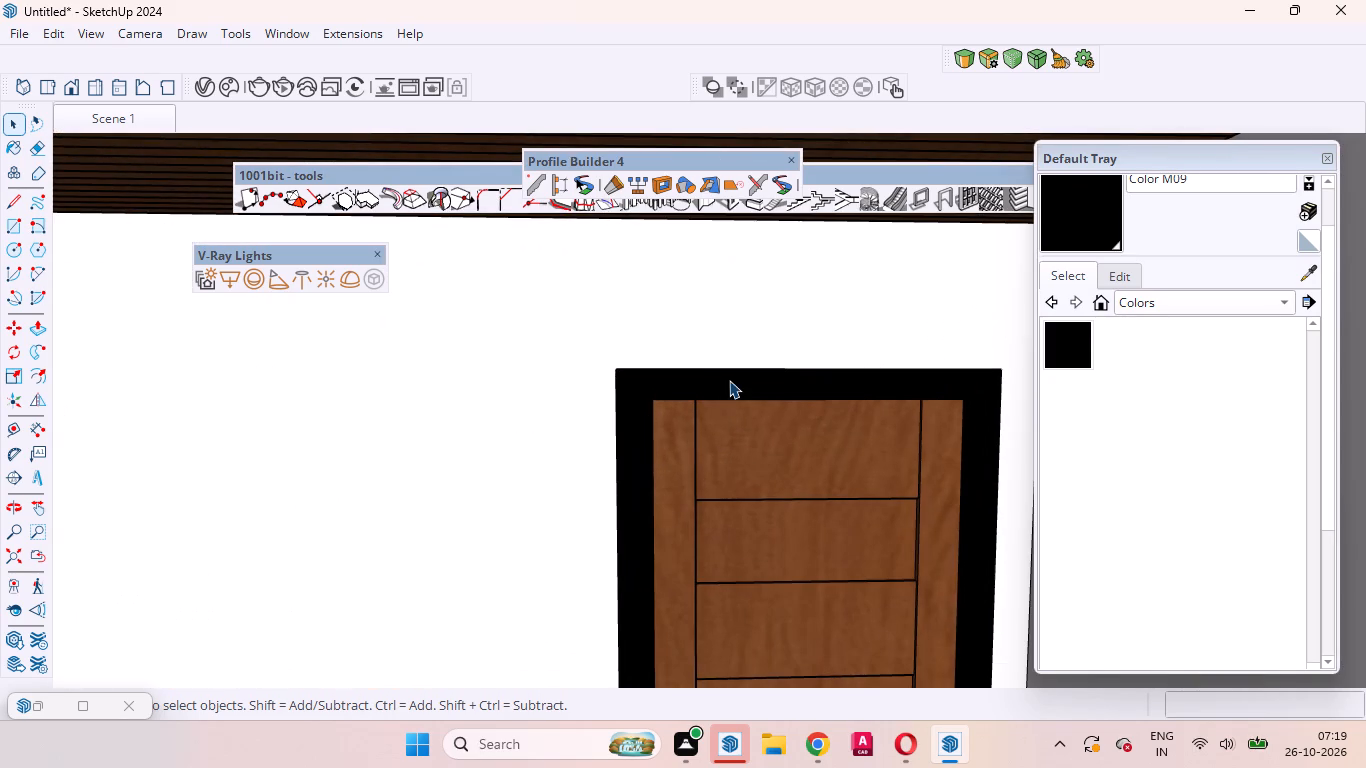
{"action": "scroll", "coordinate": [730, 372], "scroll_direction": "down", "scroll_amount": 5}
{"action": "scroll", "coordinate": [672, 625], "scroll_direction": "up", "scroll_amount": 8}
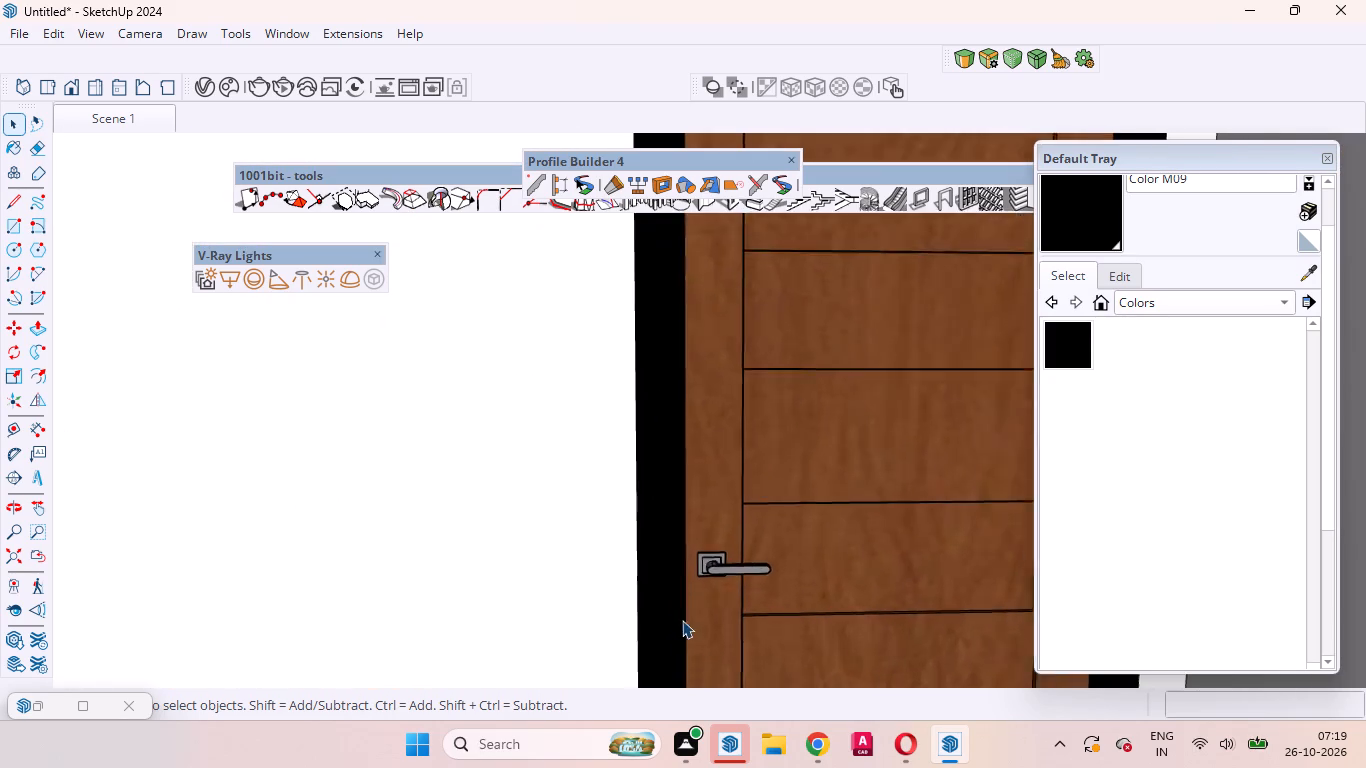
{"action": "scroll", "coordinate": [682, 620], "scroll_direction": "up", "scroll_amount": 5}
{"action": "double_click", "coordinate": [729, 556]}
{"action": "triple_click", "coordinate": [727, 555]}
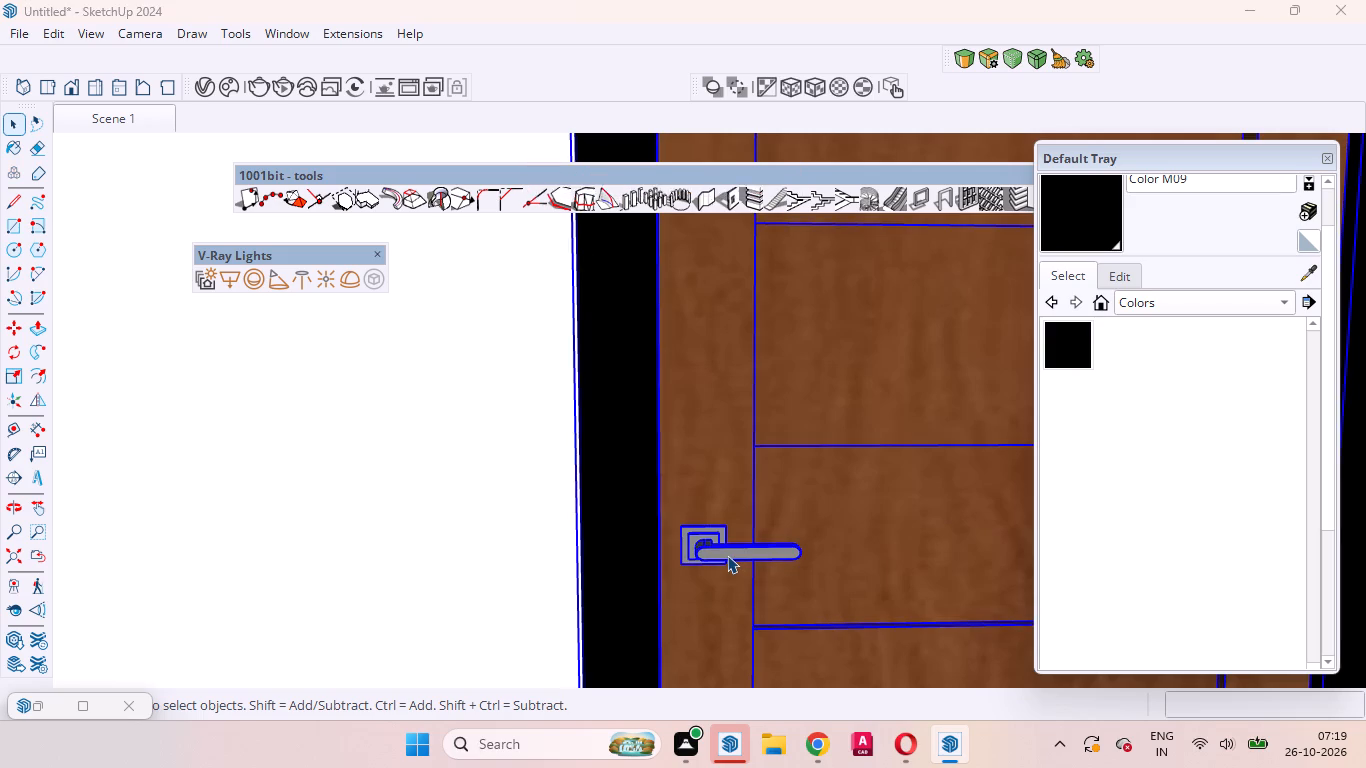
{"action": "double_click", "coordinate": [727, 555]}
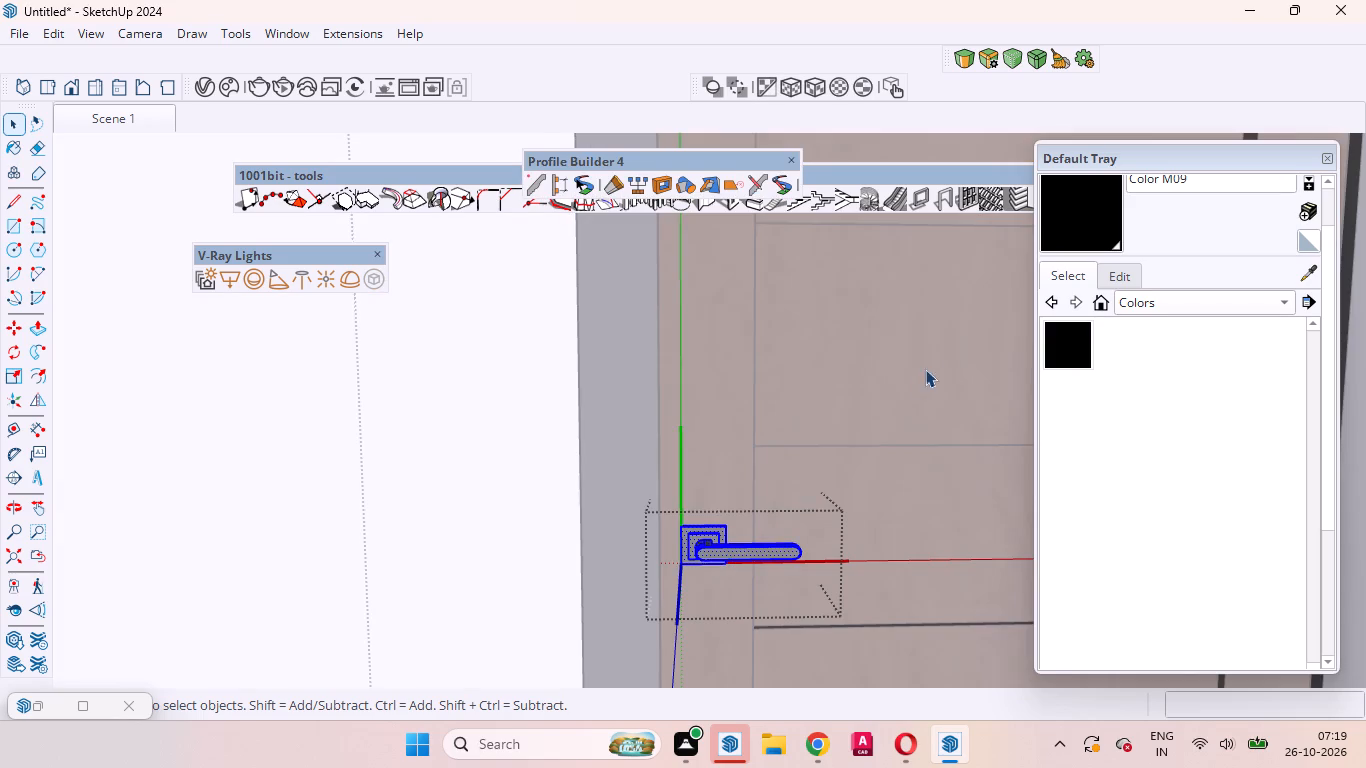
{"action": "left_click", "coordinate": [1075, 351]}
{"action": "left_click", "coordinate": [708, 553]}
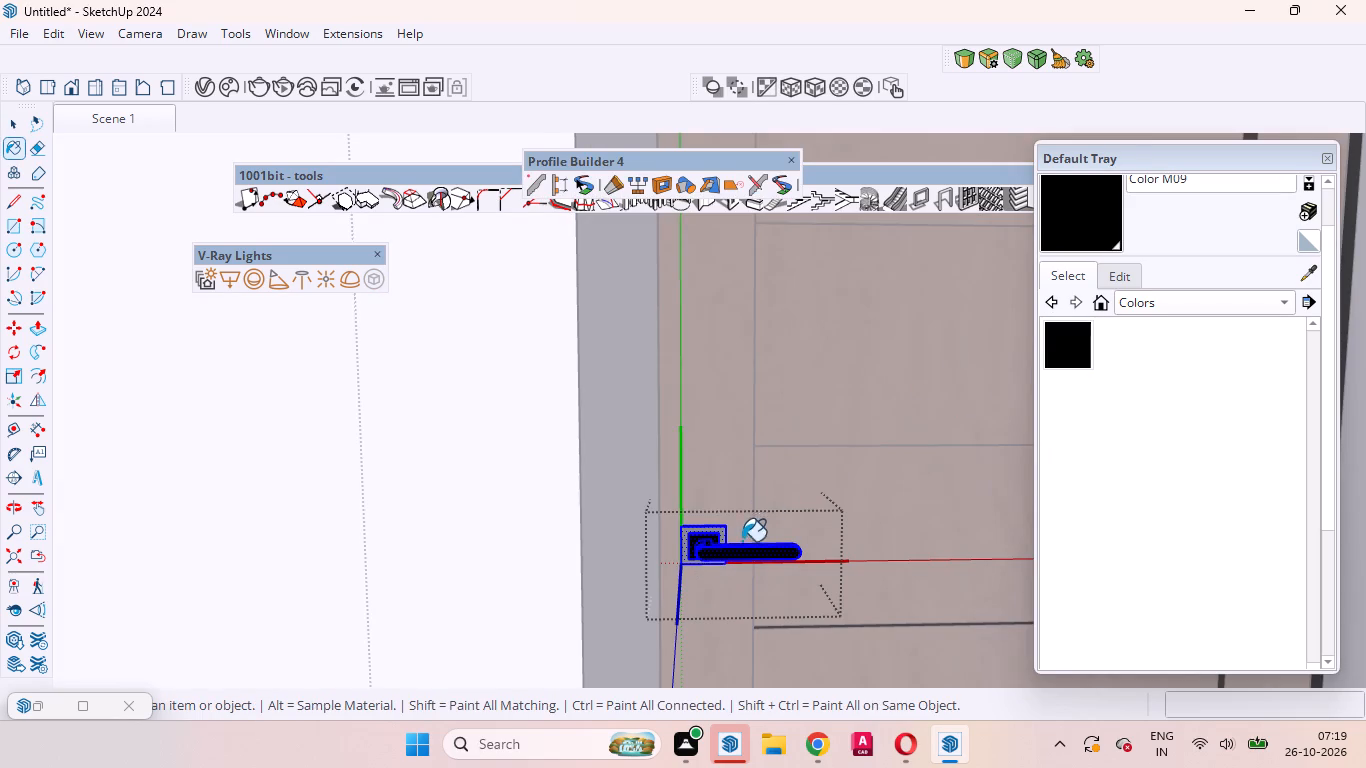
{"action": "key", "text": "space"}
{"action": "scroll", "coordinate": [776, 333], "scroll_direction": "down", "scroll_amount": 13}
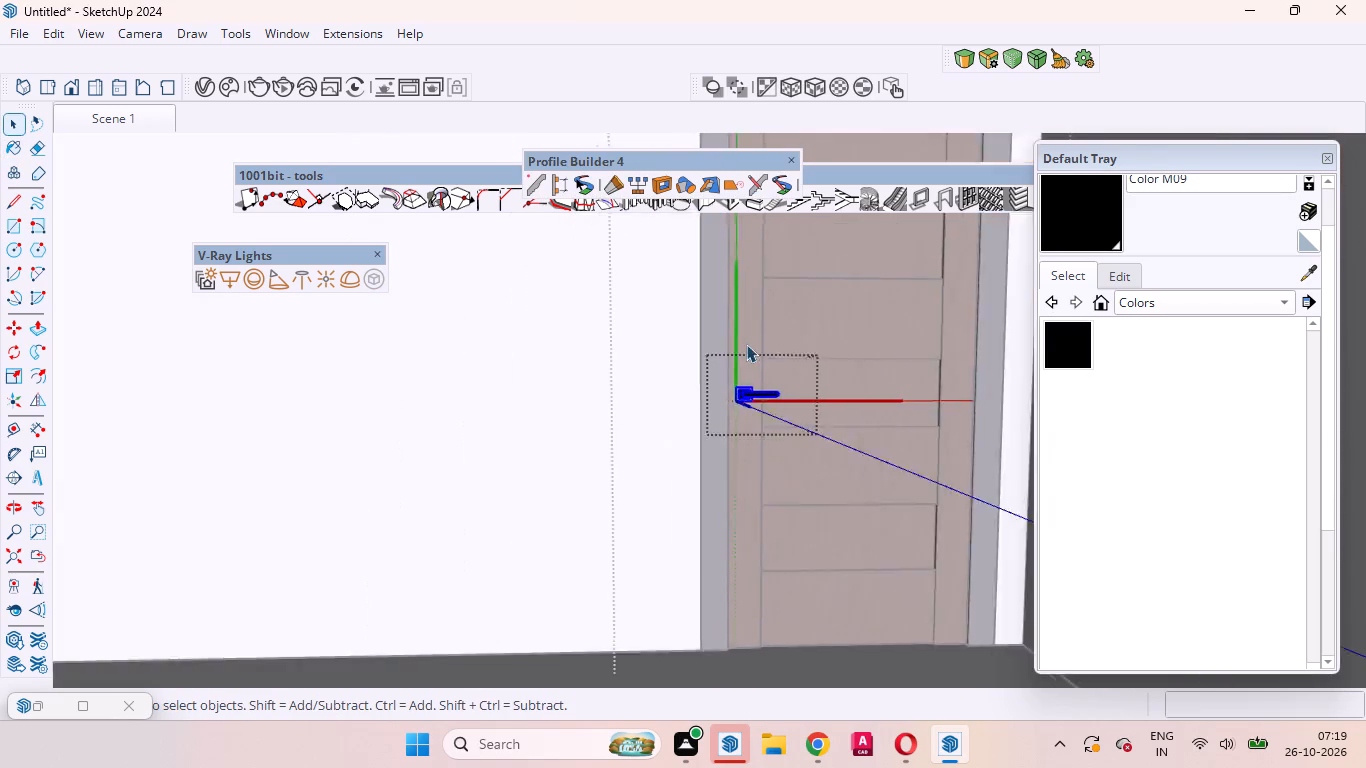
{"action": "scroll", "coordinate": [746, 344], "scroll_direction": "down", "scroll_amount": 10}
{"action": "left_click", "coordinate": [139, 117]}
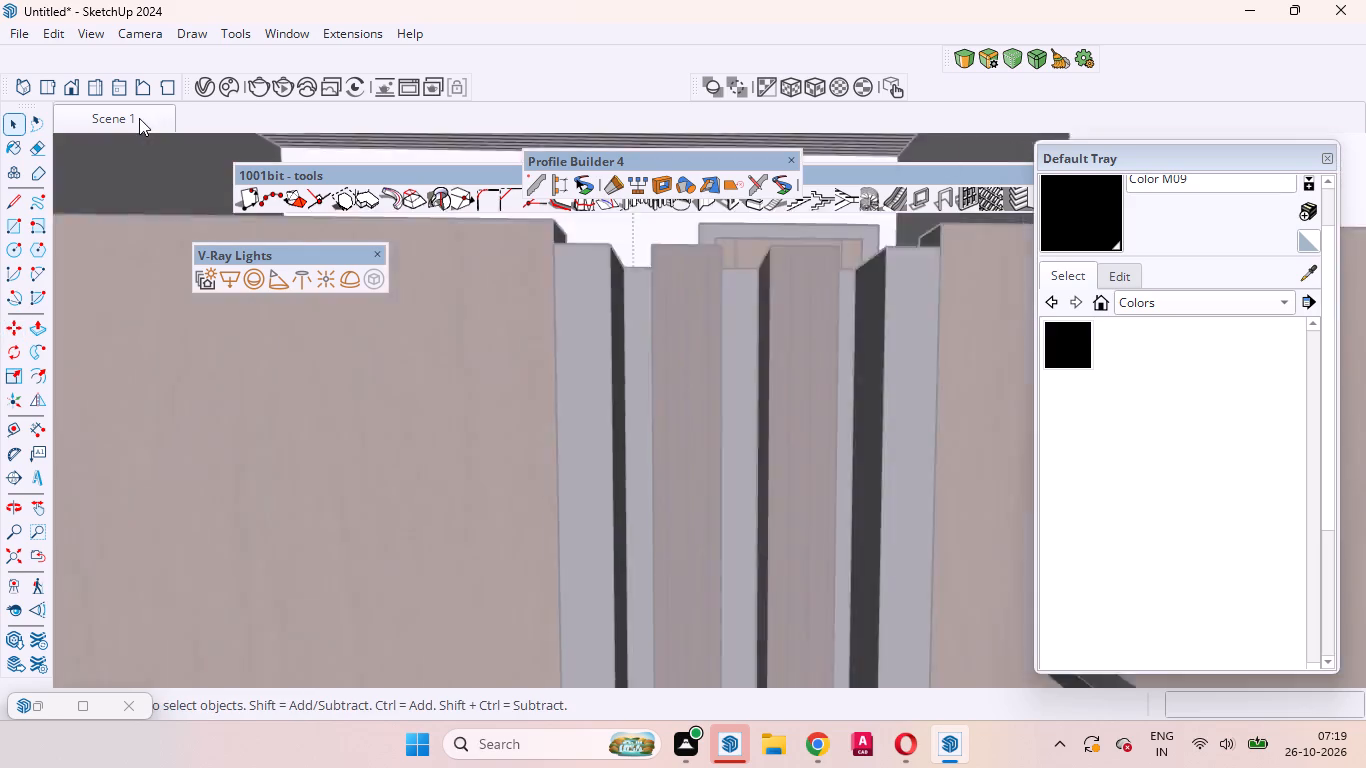
{"action": "triple_click", "coordinate": [149, 395]}
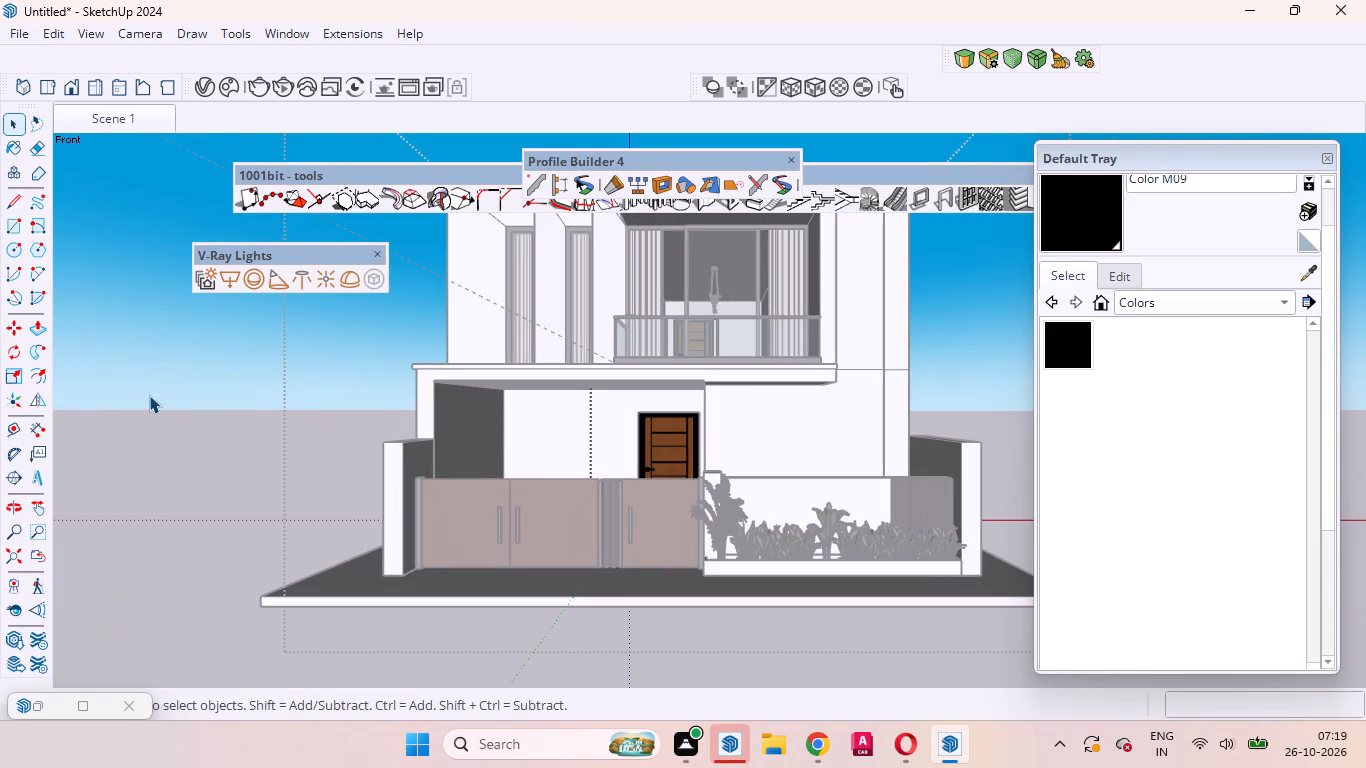
Scale the entrance door frame's height slightly about its base in X-ray face style, and return to the Scene 1 view.
{"action": "scroll", "coordinate": [671, 409], "scroll_direction": "up", "scroll_amount": 15}
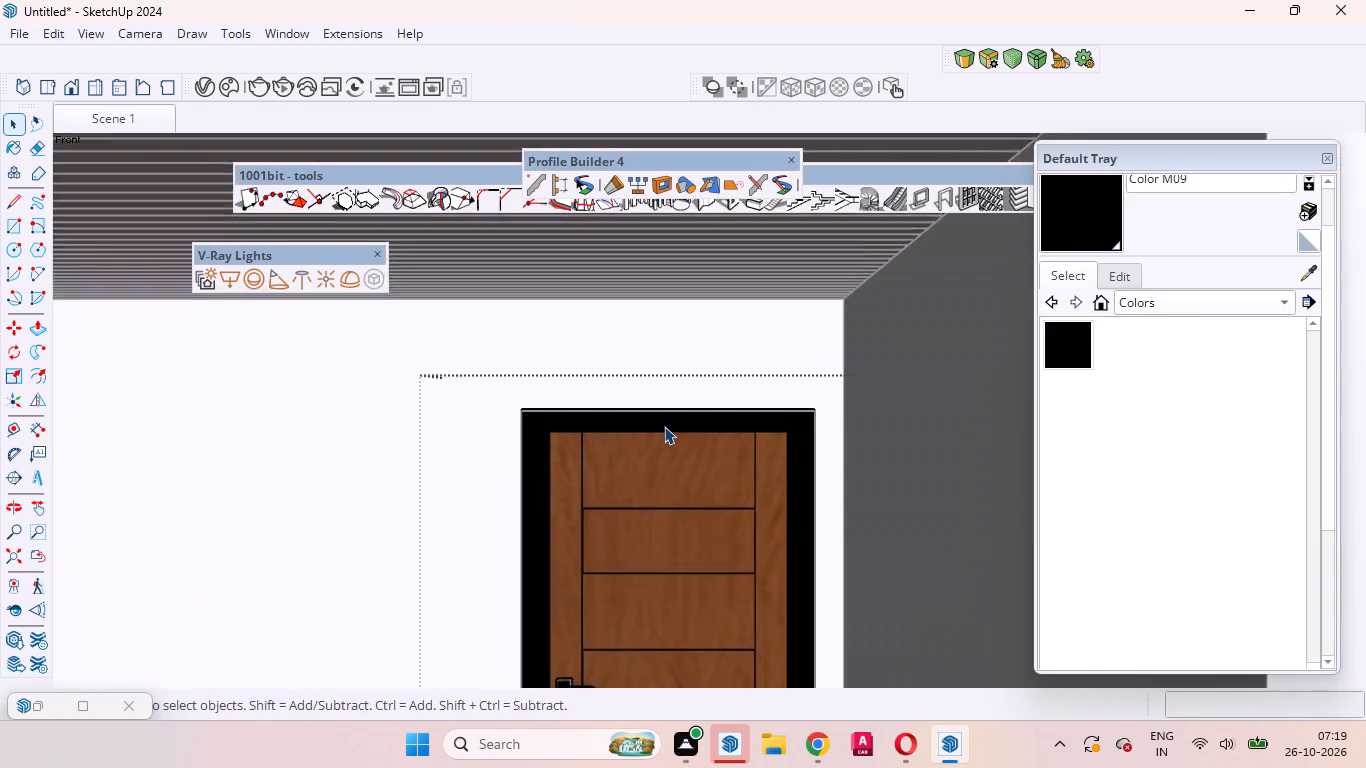
{"action": "scroll", "coordinate": [664, 426], "scroll_direction": "up", "scroll_amount": 4}
{"action": "left_click", "coordinate": [632, 411]}
{"action": "scroll", "coordinate": [740, 381], "scroll_direction": "down", "scroll_amount": 5}
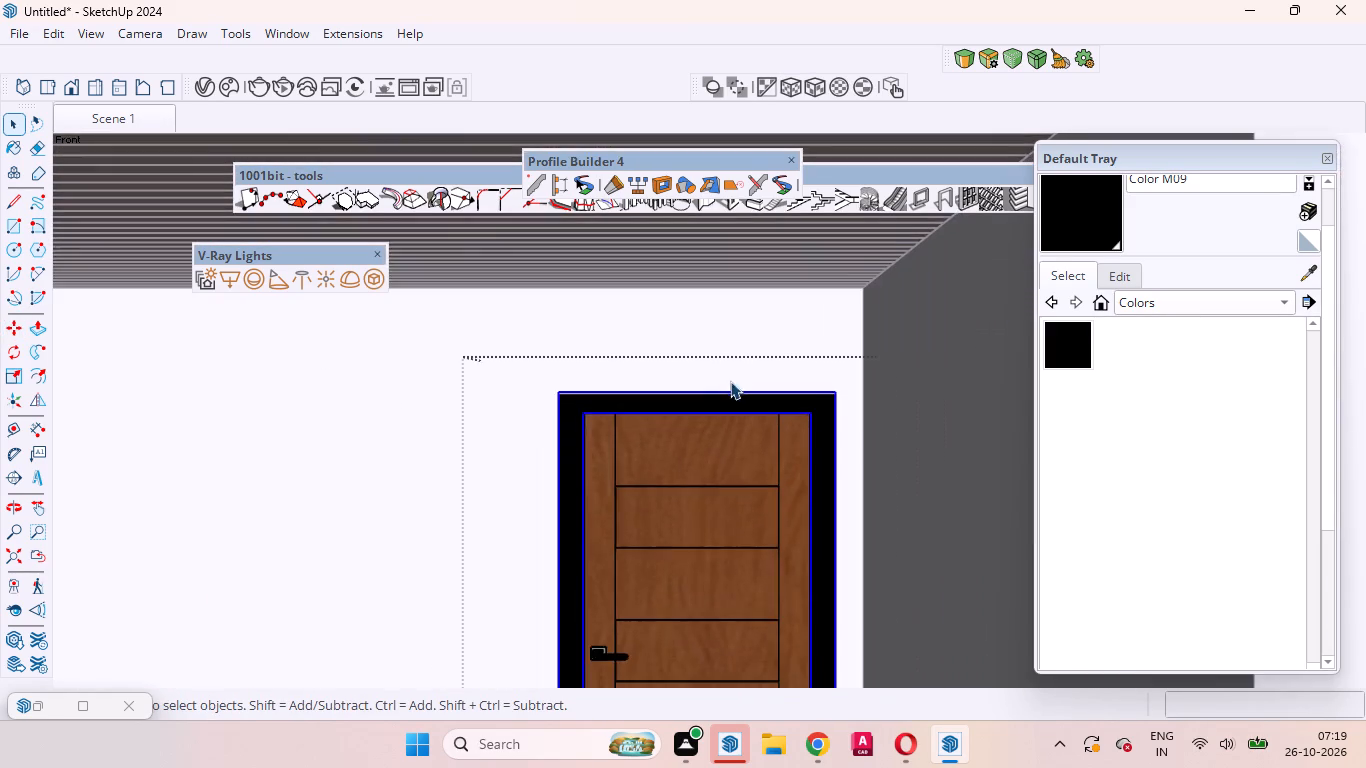
{"action": "scroll", "coordinate": [728, 388], "scroll_direction": "down", "scroll_amount": 5}
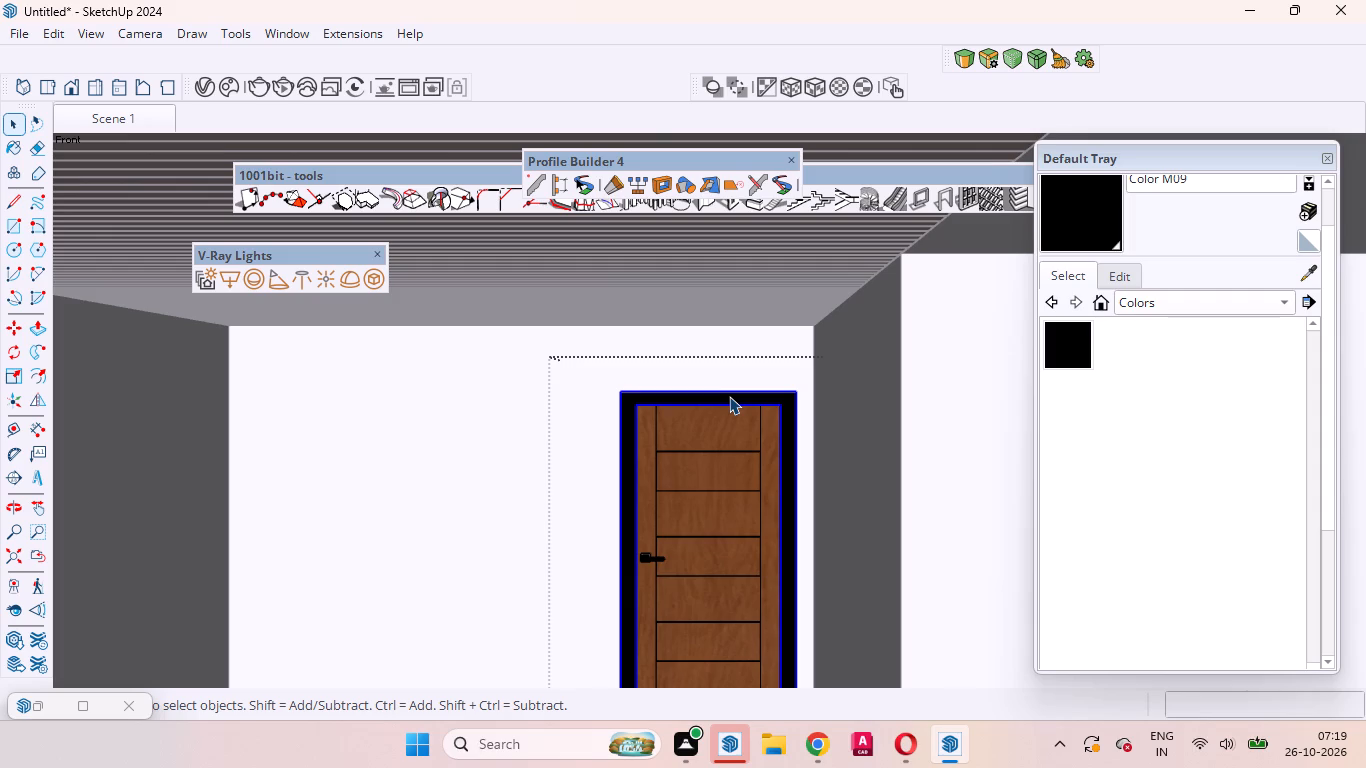
{"action": "key", "text": "s"}
{"action": "scroll", "coordinate": [707, 377], "scroll_direction": "up", "scroll_amount": 7}
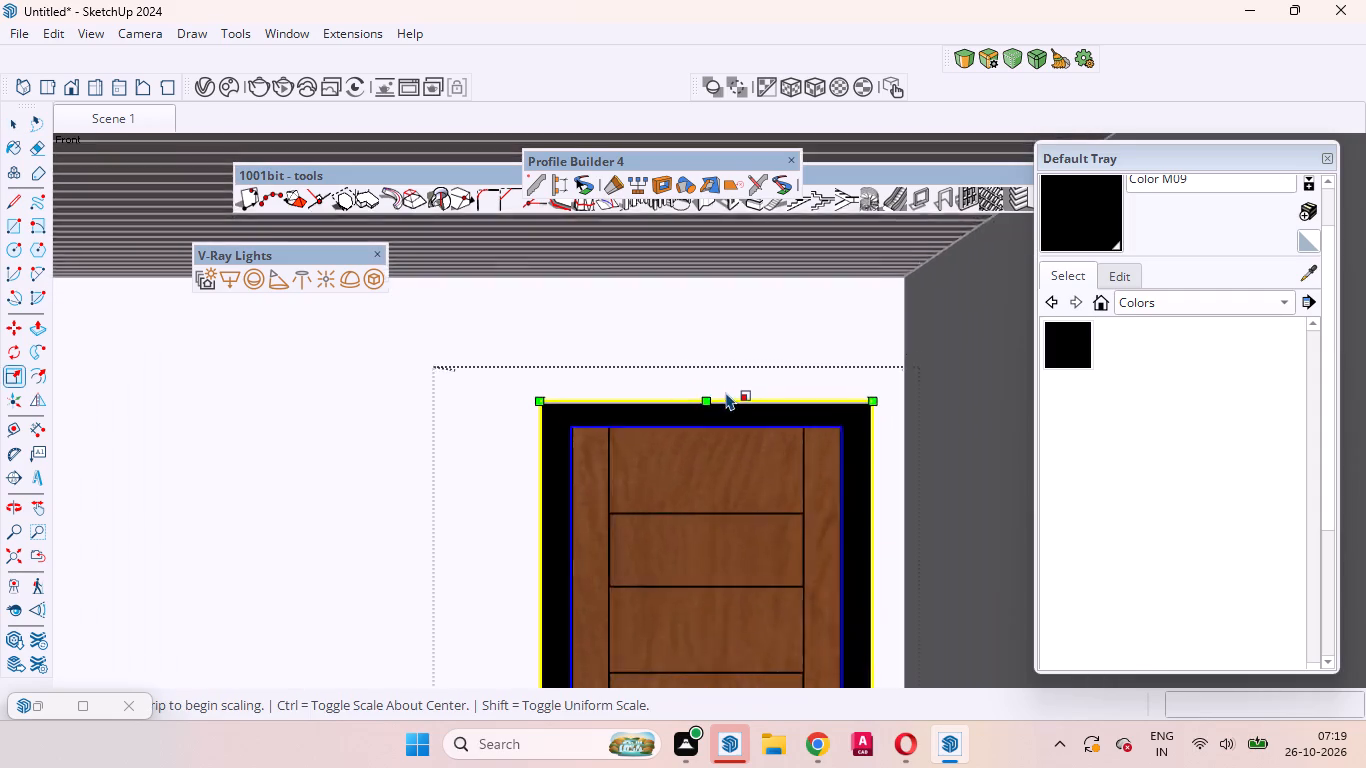
{"action": "scroll", "coordinate": [726, 392], "scroll_direction": "up", "scroll_amount": 3}
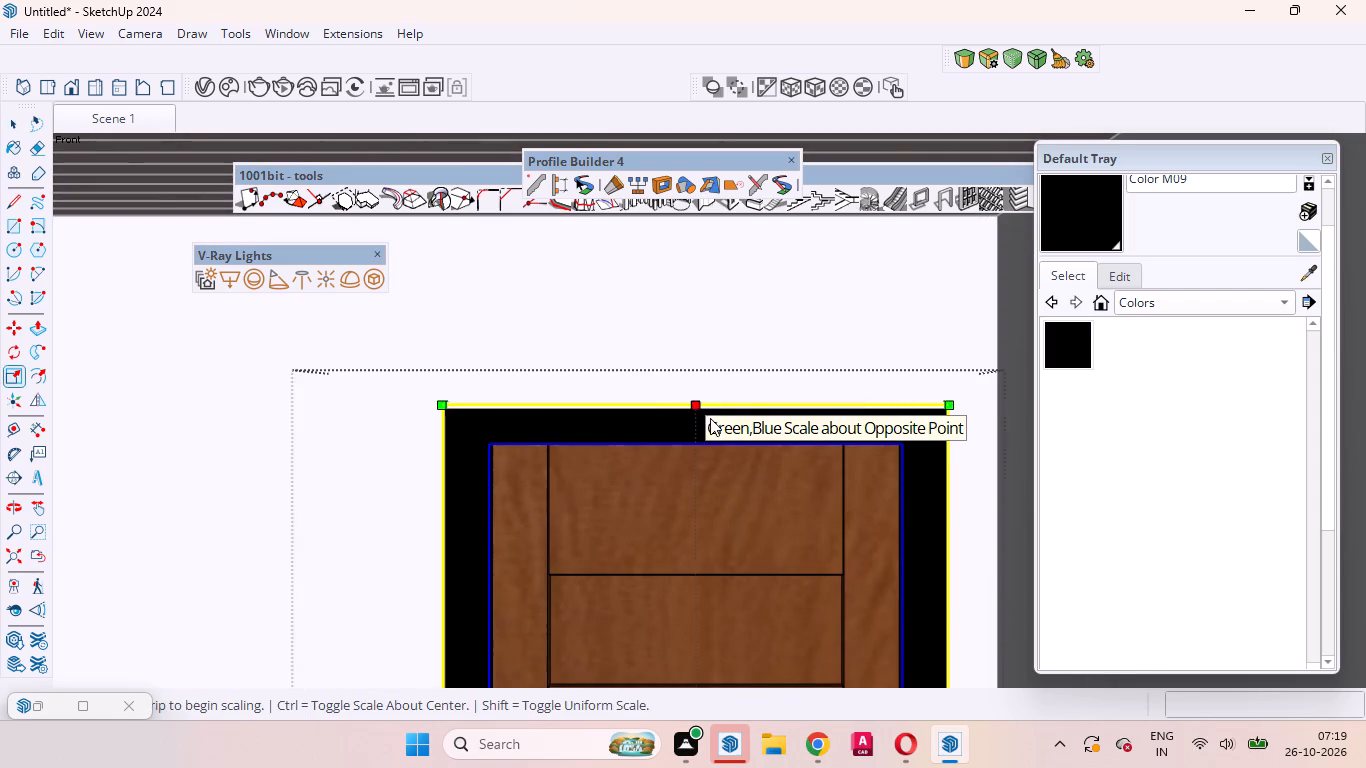
{"action": "left_click", "coordinate": [92, 38]}
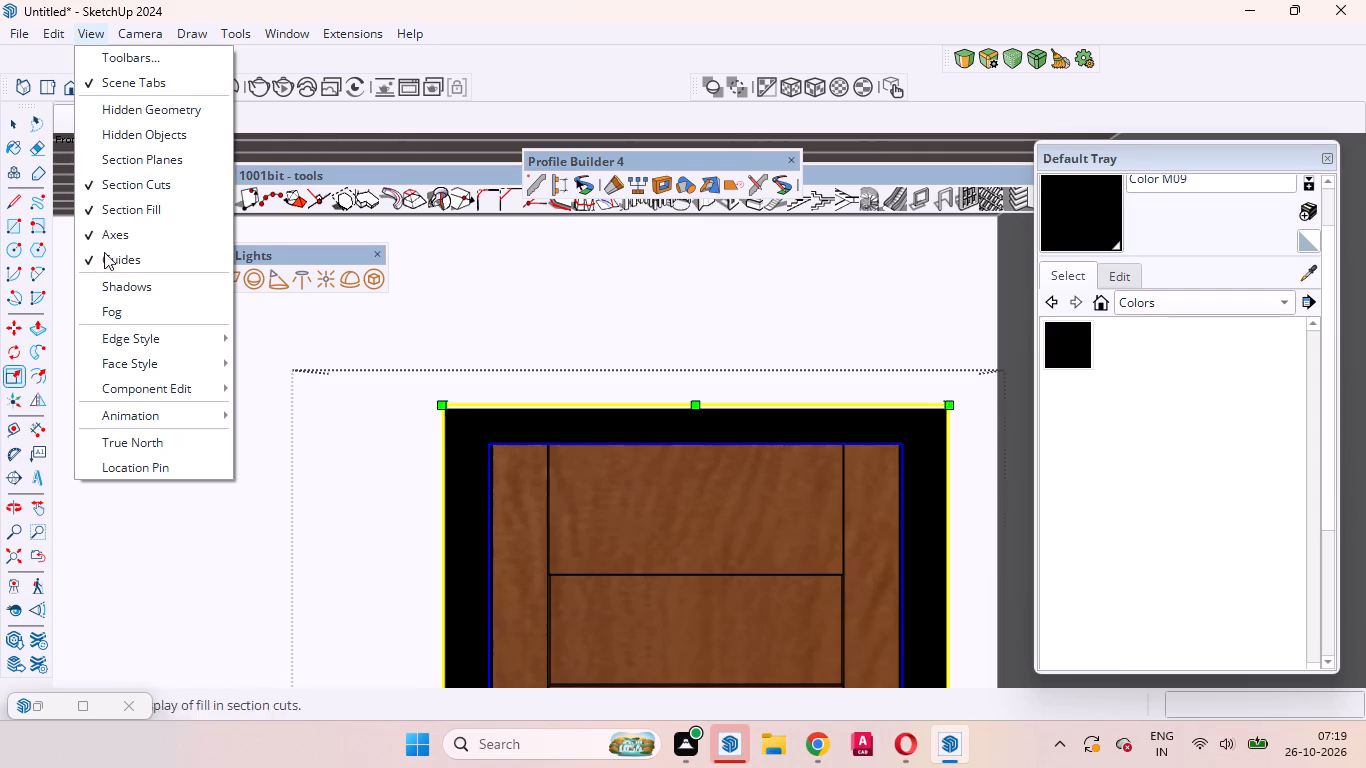
{"action": "left_click", "coordinate": [252, 361]}
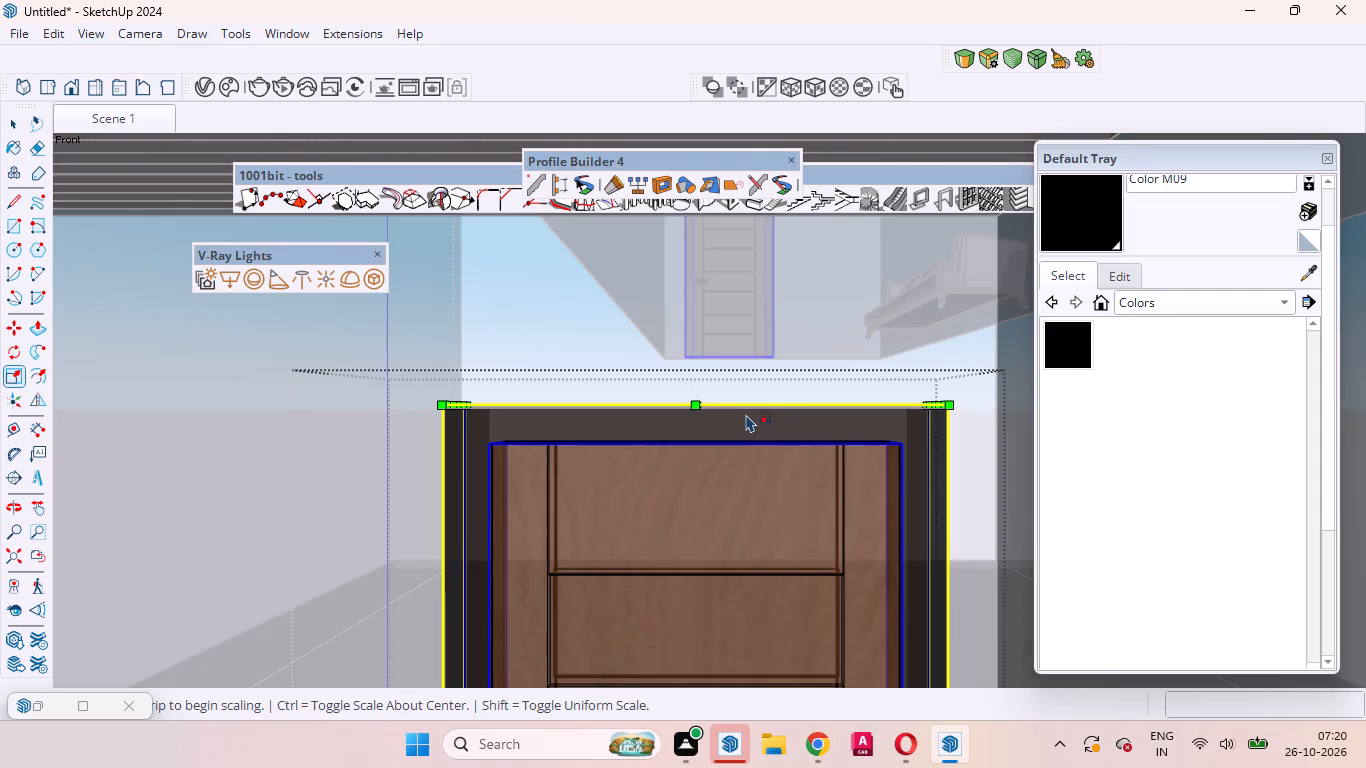
{"action": "scroll", "coordinate": [740, 414], "scroll_direction": "up", "scroll_amount": 10}
{"action": "middle_click_drag", "start_coordinate": [690, 401], "coordinate": [646, 402]}
{"action": "scroll", "coordinate": [675, 413], "scroll_direction": "up", "scroll_amount": 3}
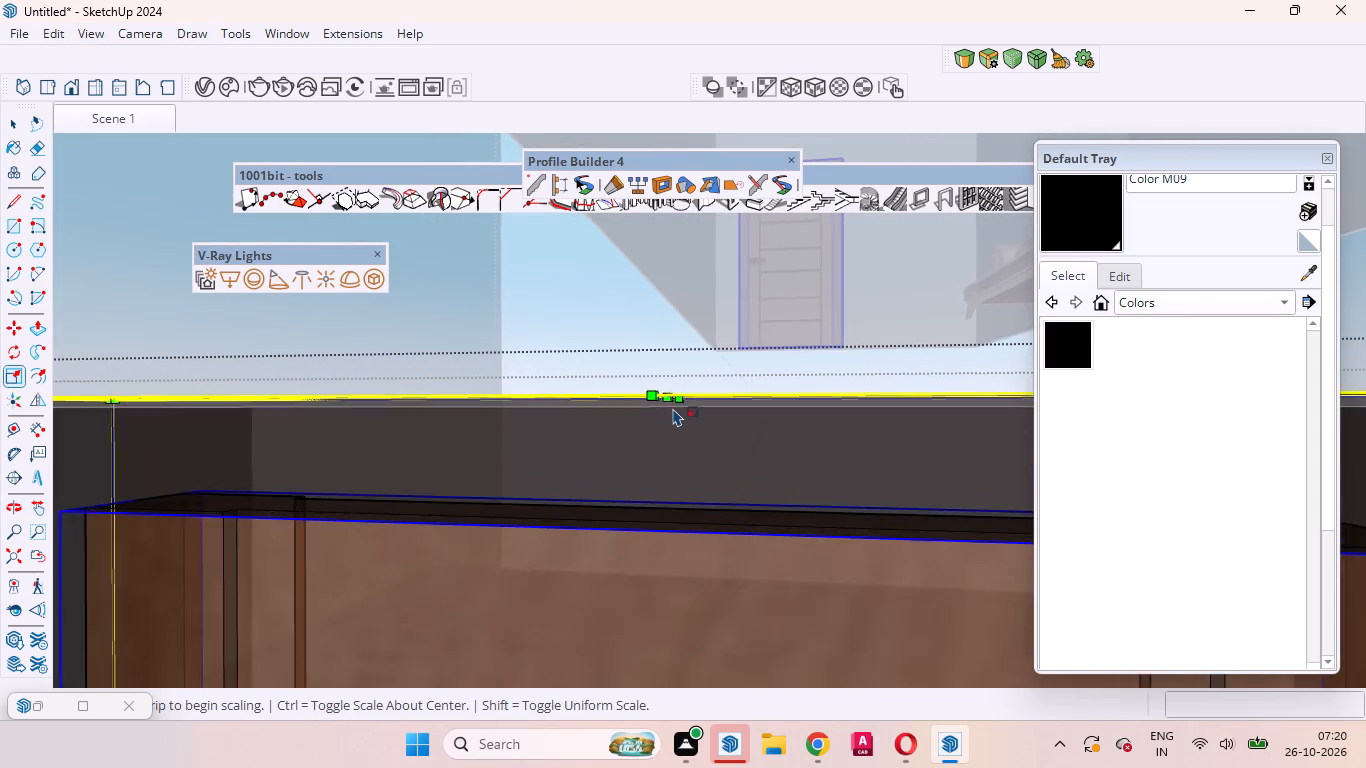
{"action": "left_click", "coordinate": [671, 397]}
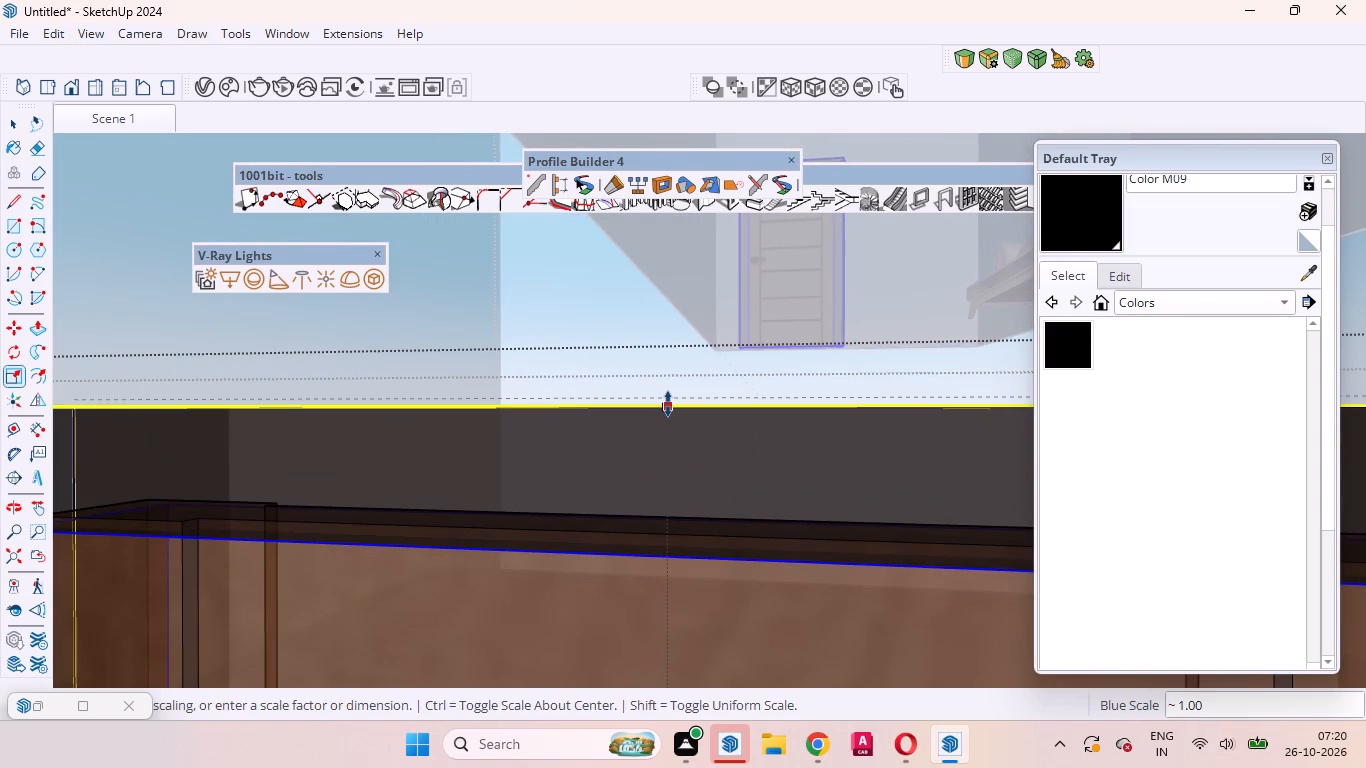
{"action": "left_click", "coordinate": [668, 404]}
{"action": "scroll", "coordinate": [675, 450], "scroll_direction": "down", "scroll_amount": 10}
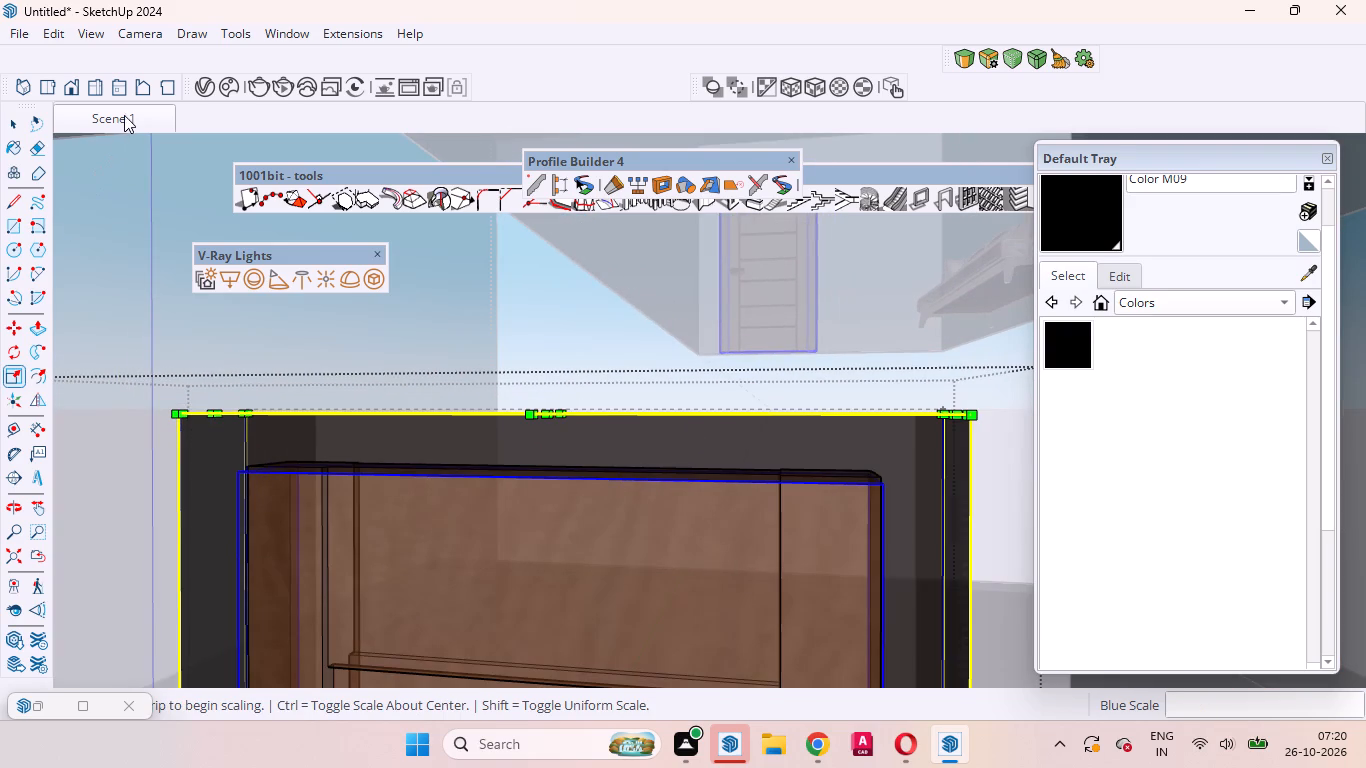
{"action": "left_click", "coordinate": [124, 114]}
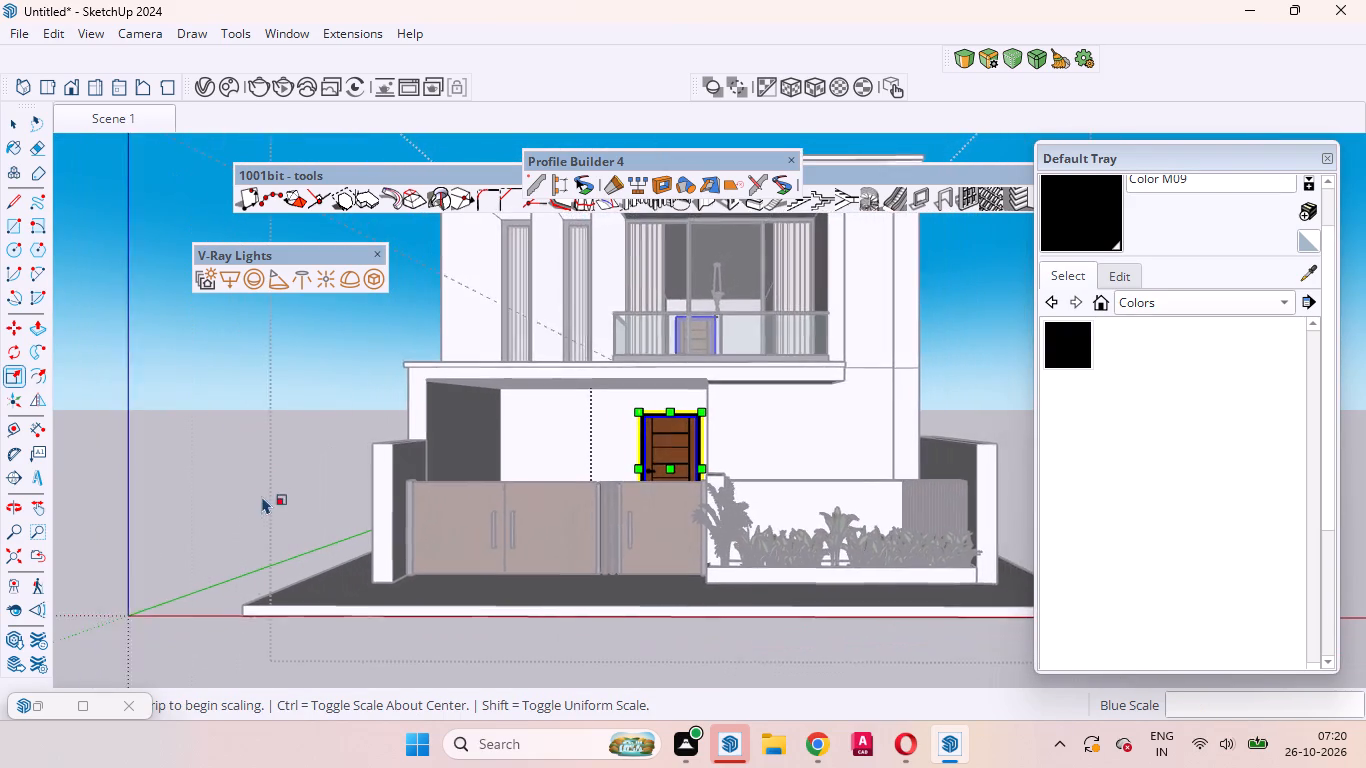
Leave the nested door and house groups and restore the model's opaque display with the X-ray face style off.
{"action": "left_click", "coordinate": [91, 35]}
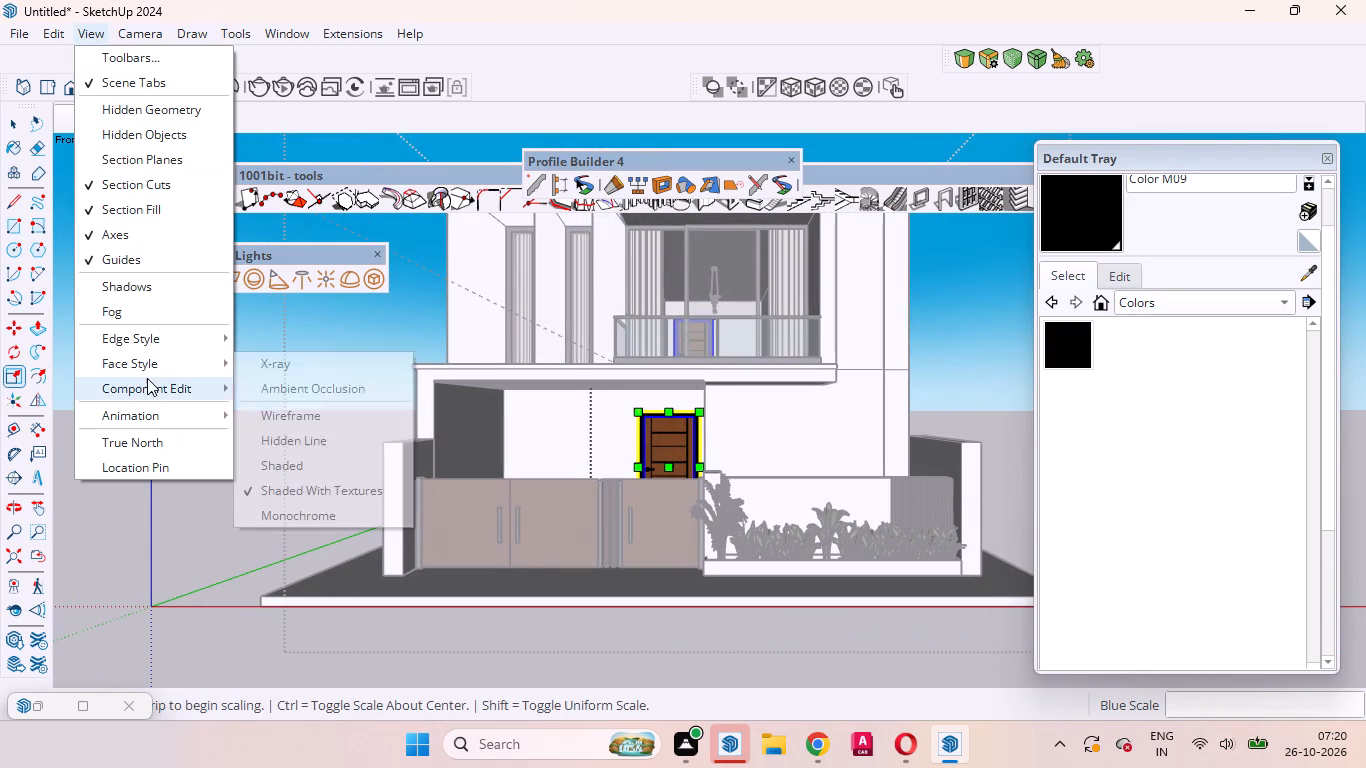
{"action": "left_click", "coordinate": [291, 373]}
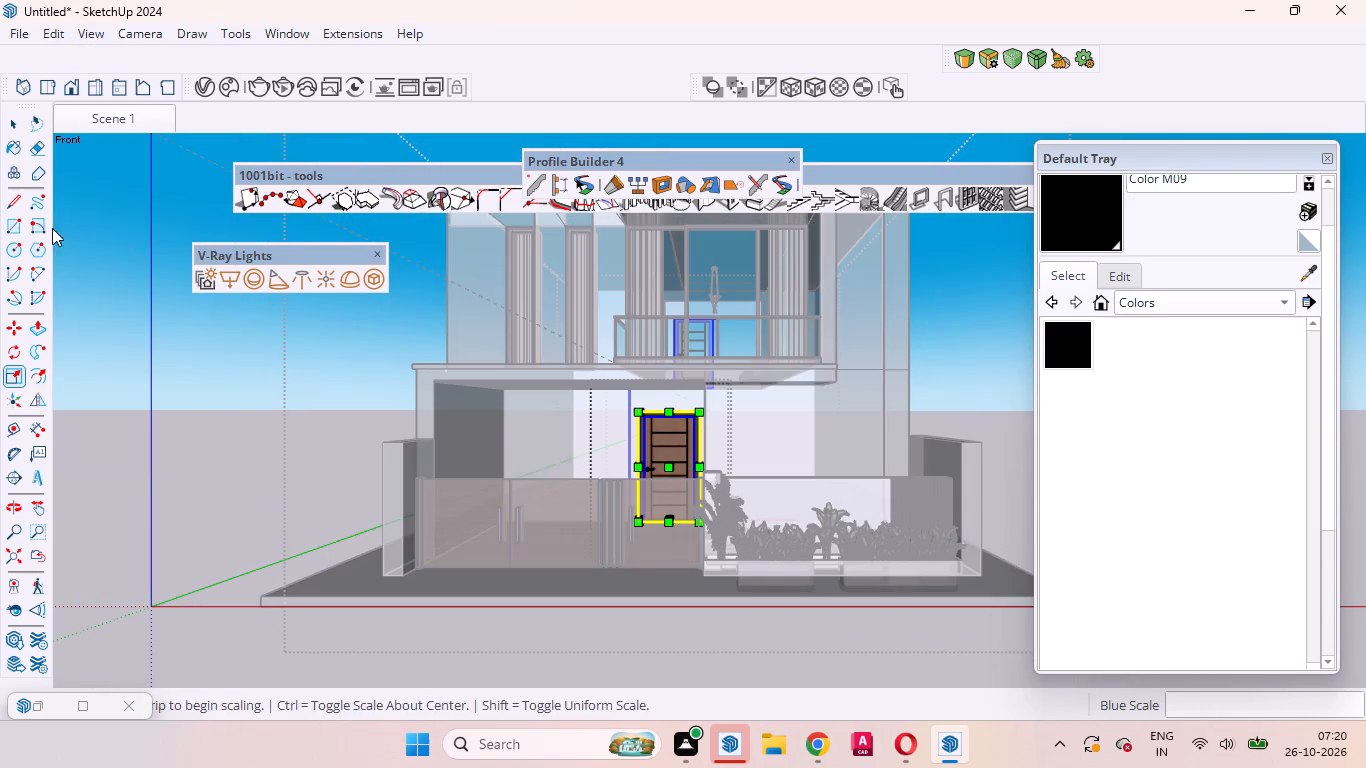
{"action": "left_click", "coordinate": [15, 129]}
{"action": "left_click", "coordinate": [186, 456]}
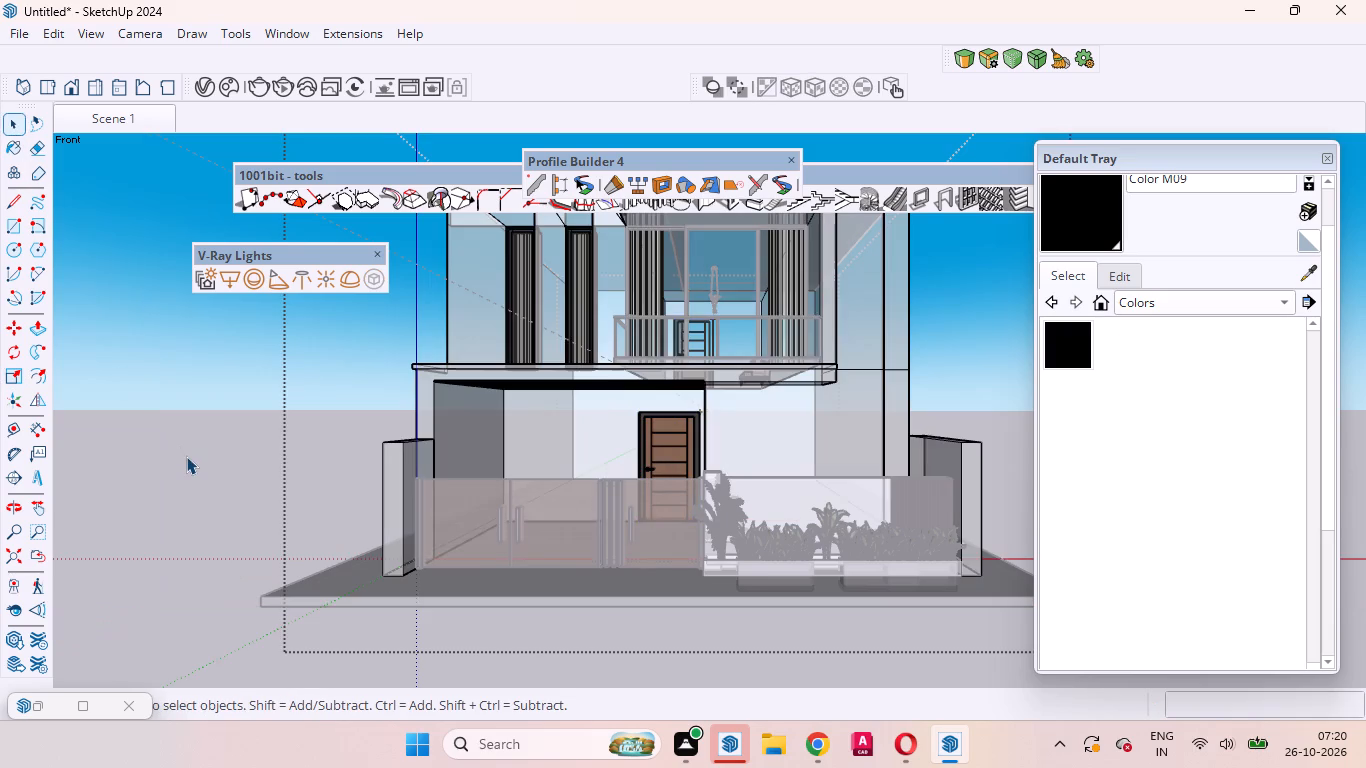
{"action": "double_click", "coordinate": [186, 457]}
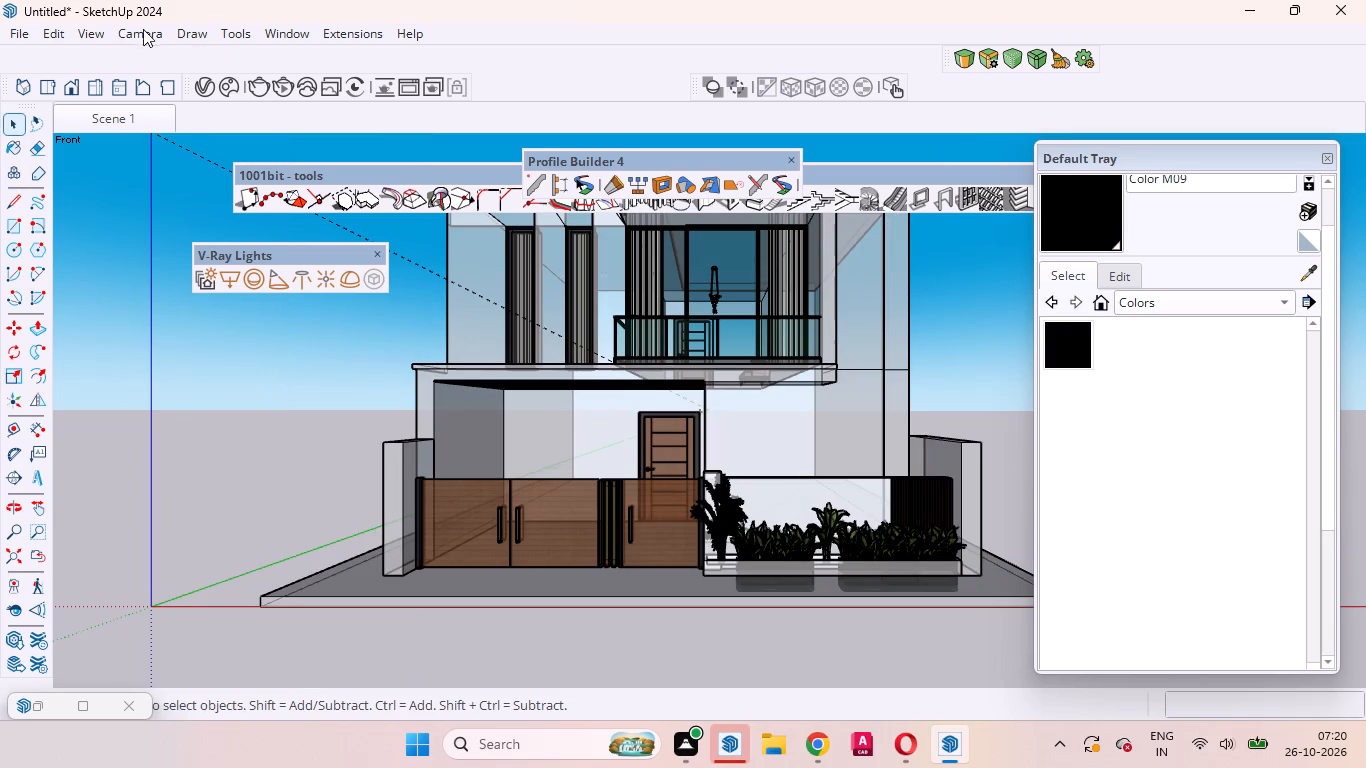
{"action": "left_click", "coordinate": [88, 32]}
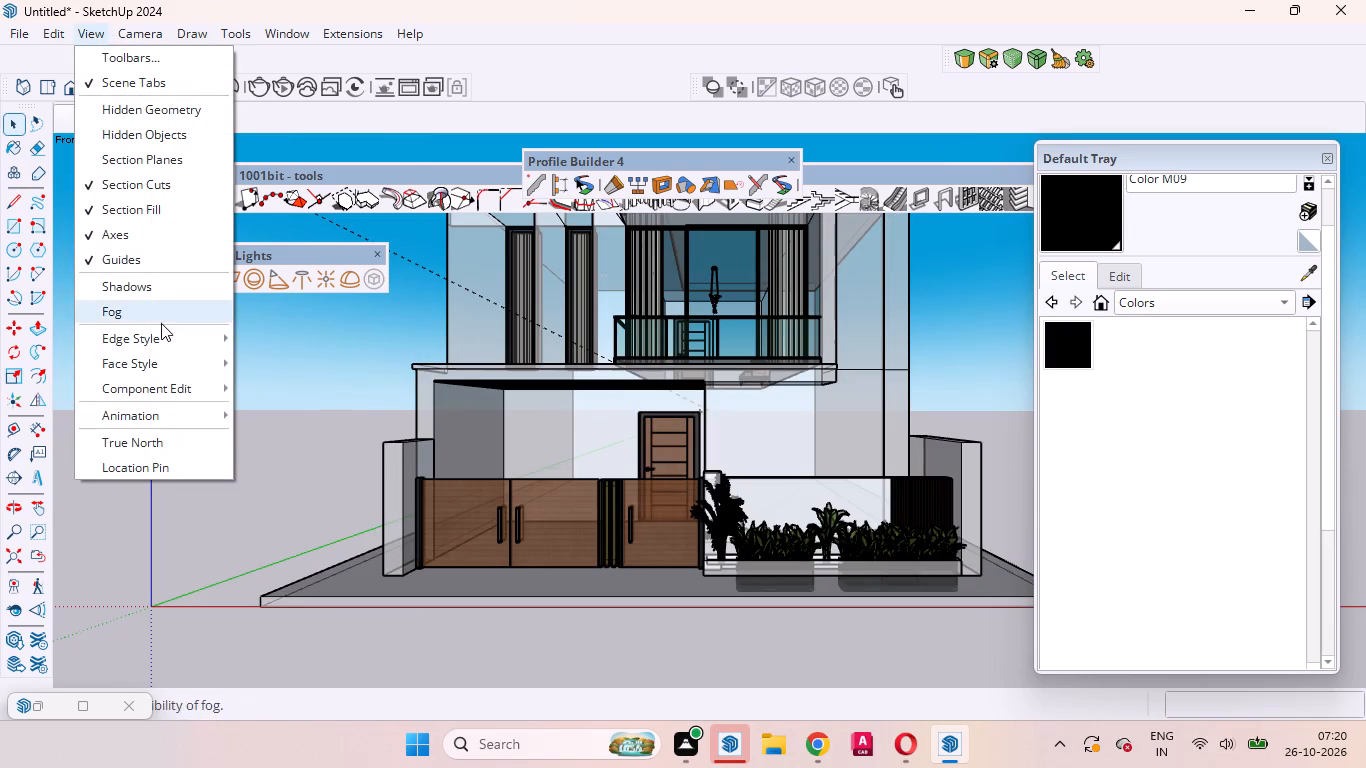
{"action": "left_click", "coordinate": [298, 372]}
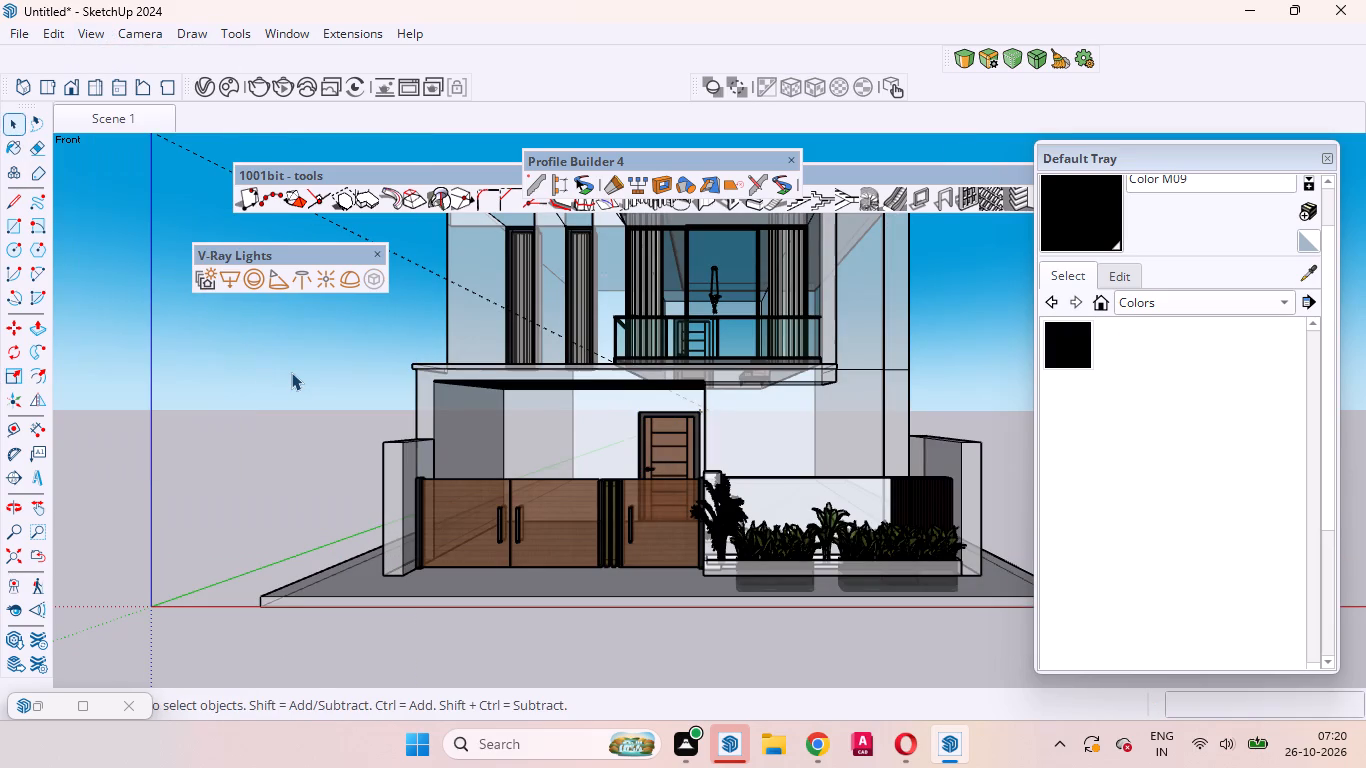
{"action": "left_click", "coordinate": [113, 354]}
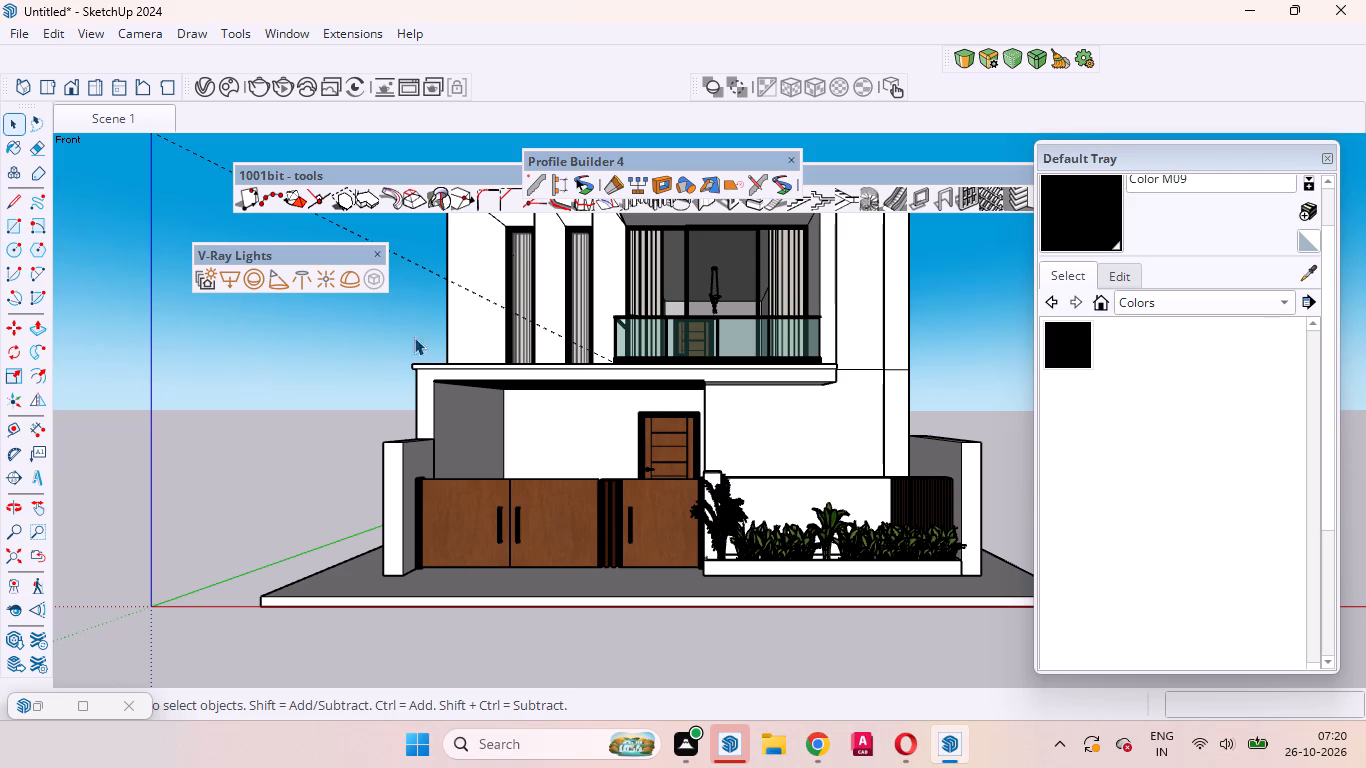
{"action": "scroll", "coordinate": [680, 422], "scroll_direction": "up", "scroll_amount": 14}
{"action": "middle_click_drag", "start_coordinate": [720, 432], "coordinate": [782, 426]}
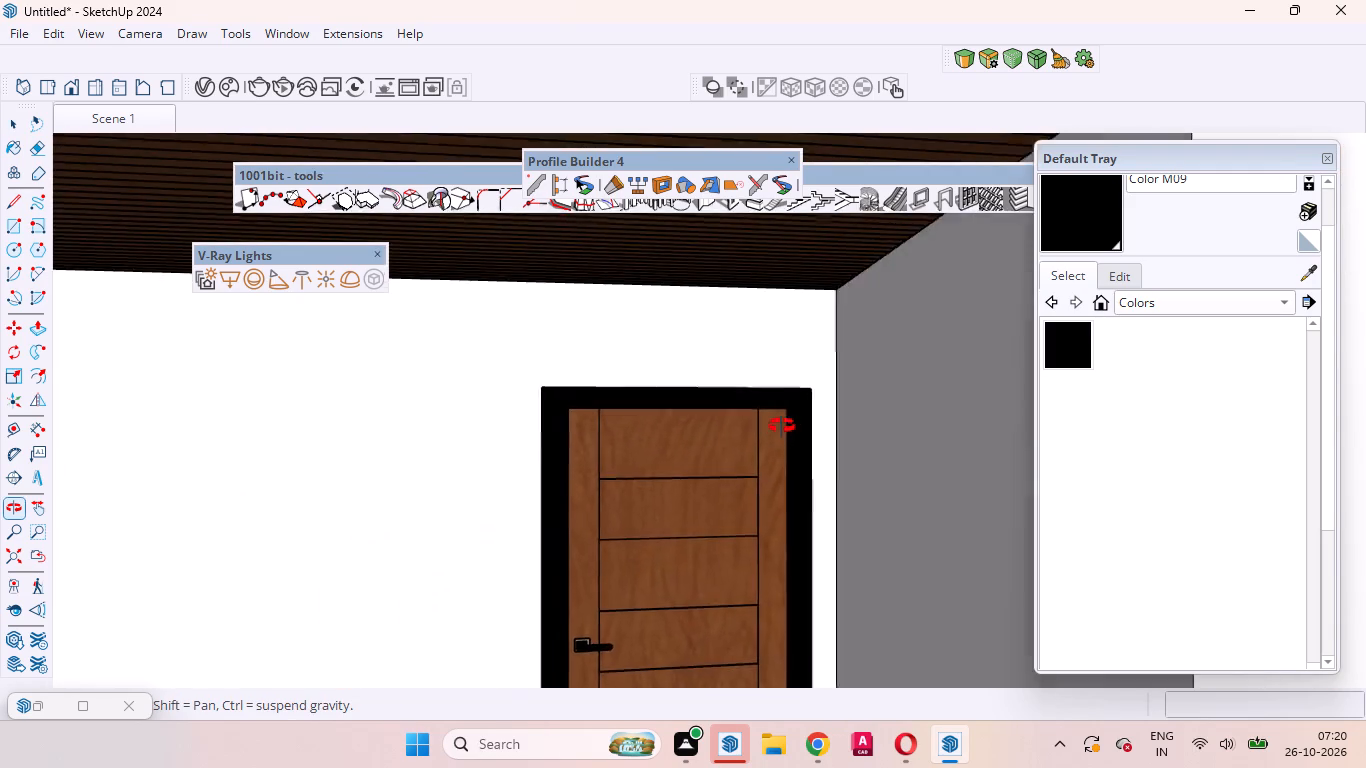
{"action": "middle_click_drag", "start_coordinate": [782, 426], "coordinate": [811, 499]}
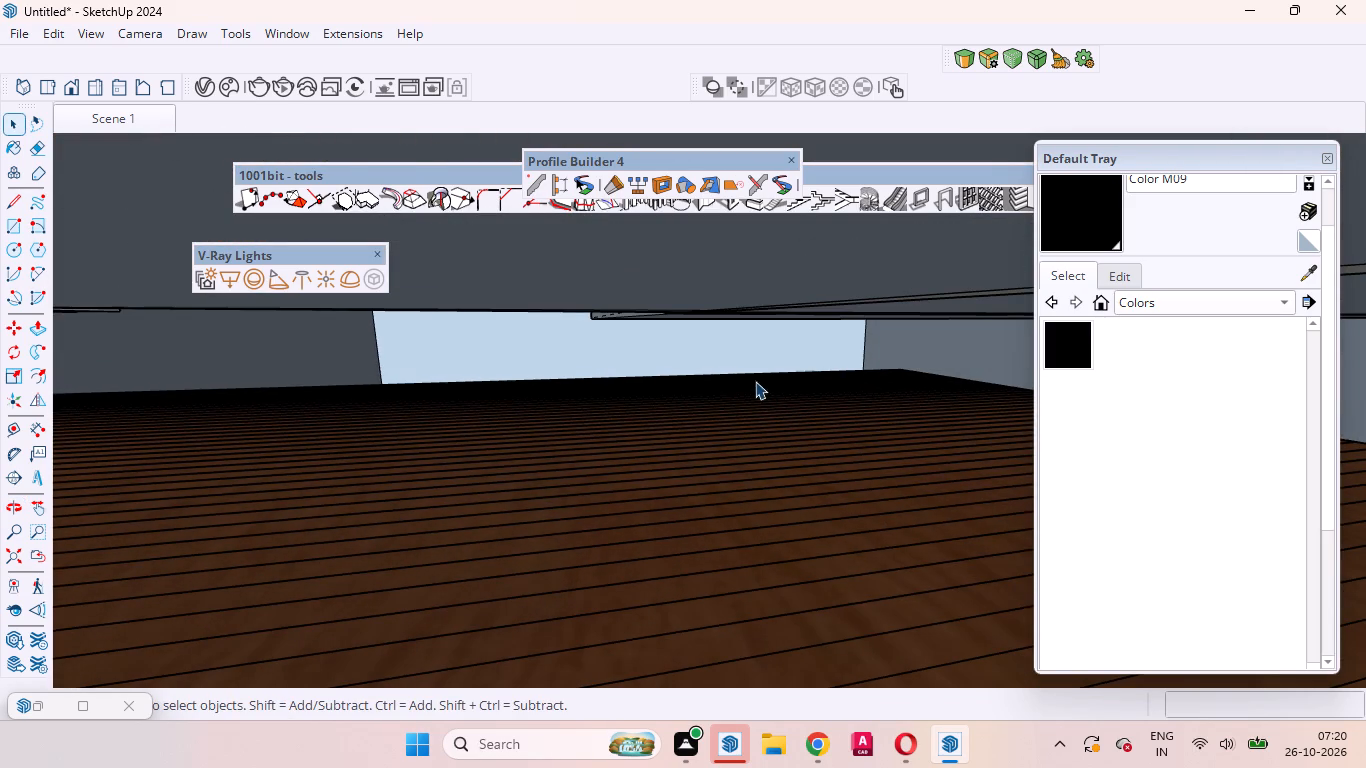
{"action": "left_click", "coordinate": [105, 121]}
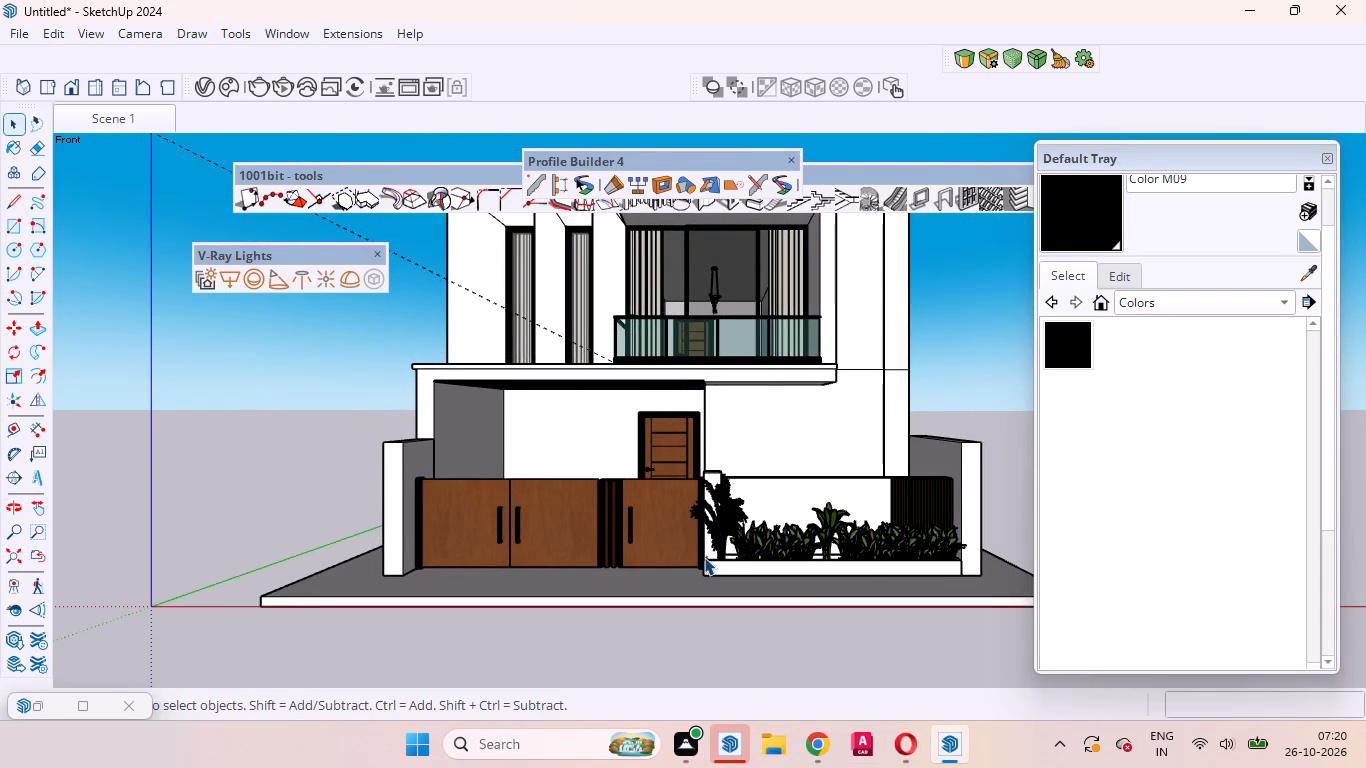
Paint the whole double-gate leaf, including its top edge, with Wood Veneer 01 sampled from its front face, and leave the leaf's nested group.
{"action": "scroll", "coordinate": [705, 556], "scroll_direction": "up", "scroll_amount": 3}
{"action": "scroll", "coordinate": [487, 498], "scroll_direction": "up", "scroll_amount": 6}
{"action": "middle_click_drag", "start_coordinate": [503, 519], "coordinate": [621, 632]}
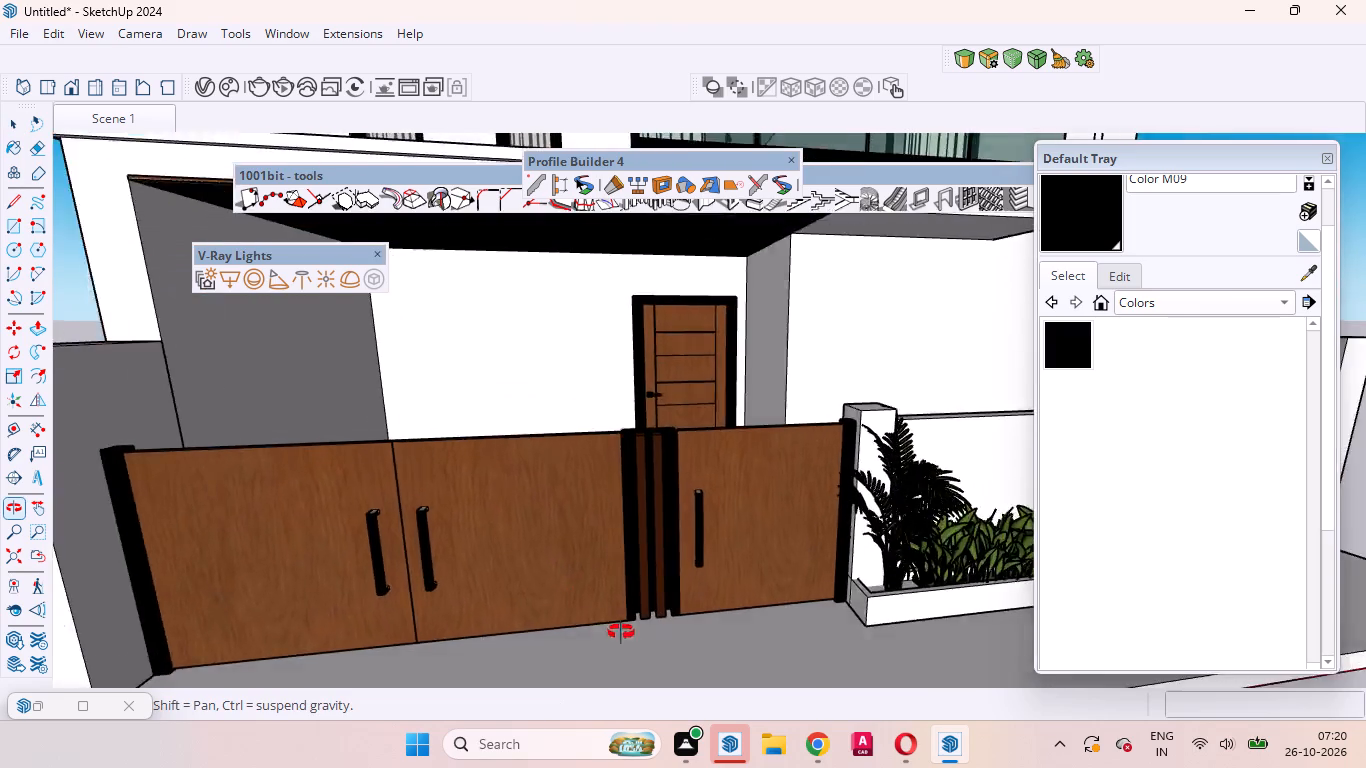
{"action": "middle_click_drag", "start_coordinate": [621, 632], "coordinate": [523, 588]}
{"action": "scroll", "coordinate": [488, 468], "scroll_direction": "up", "scroll_amount": 4}
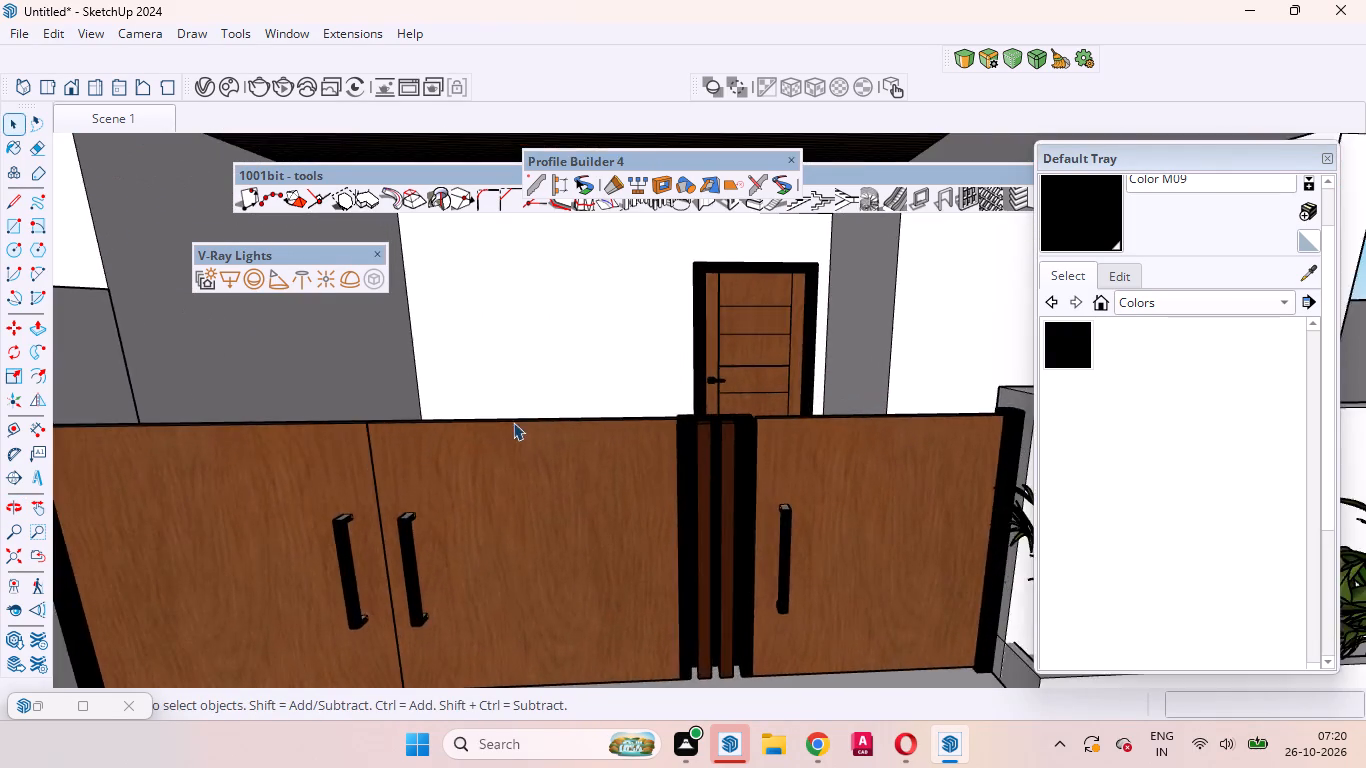
{"action": "scroll", "coordinate": [513, 422], "scroll_direction": "up", "scroll_amount": 10}
{"action": "middle_click_drag", "start_coordinate": [588, 429], "coordinate": [591, 767]}
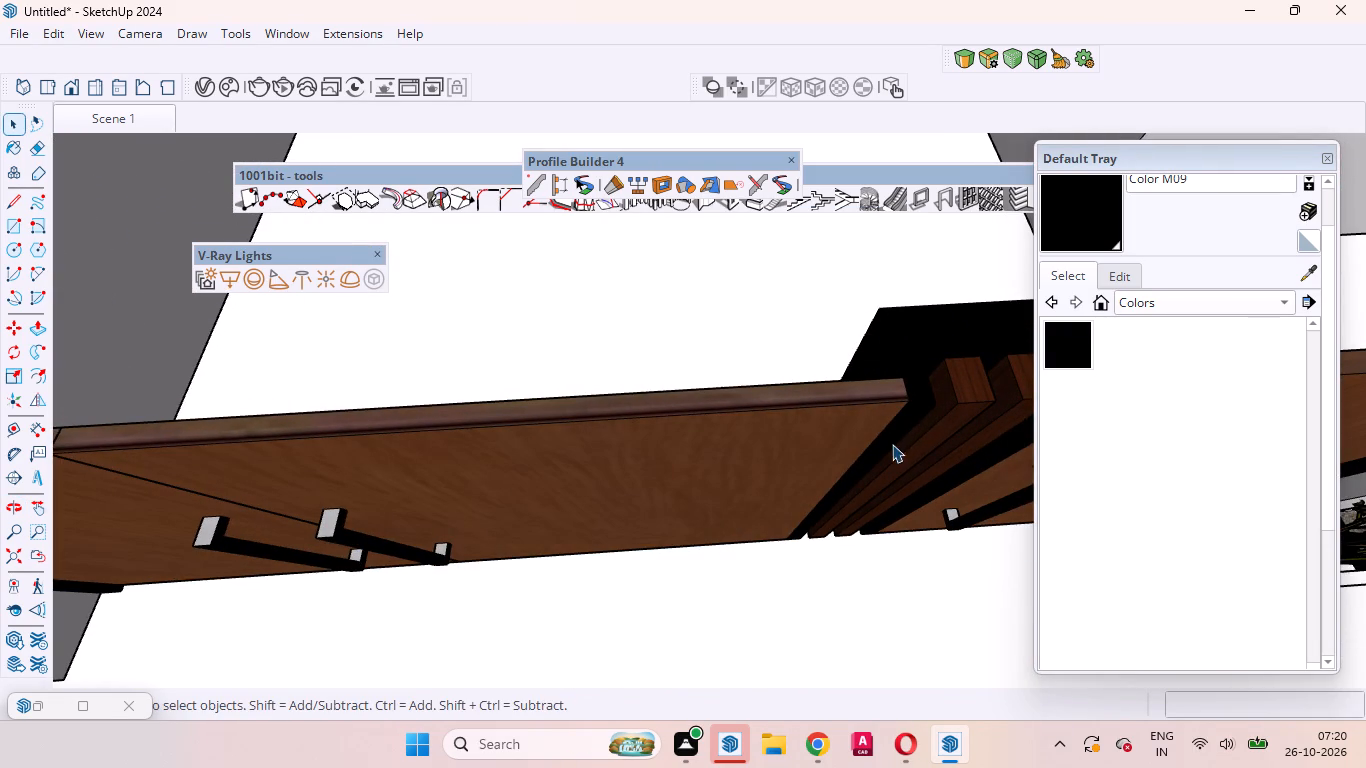
{"action": "left_click", "coordinate": [1310, 279]}
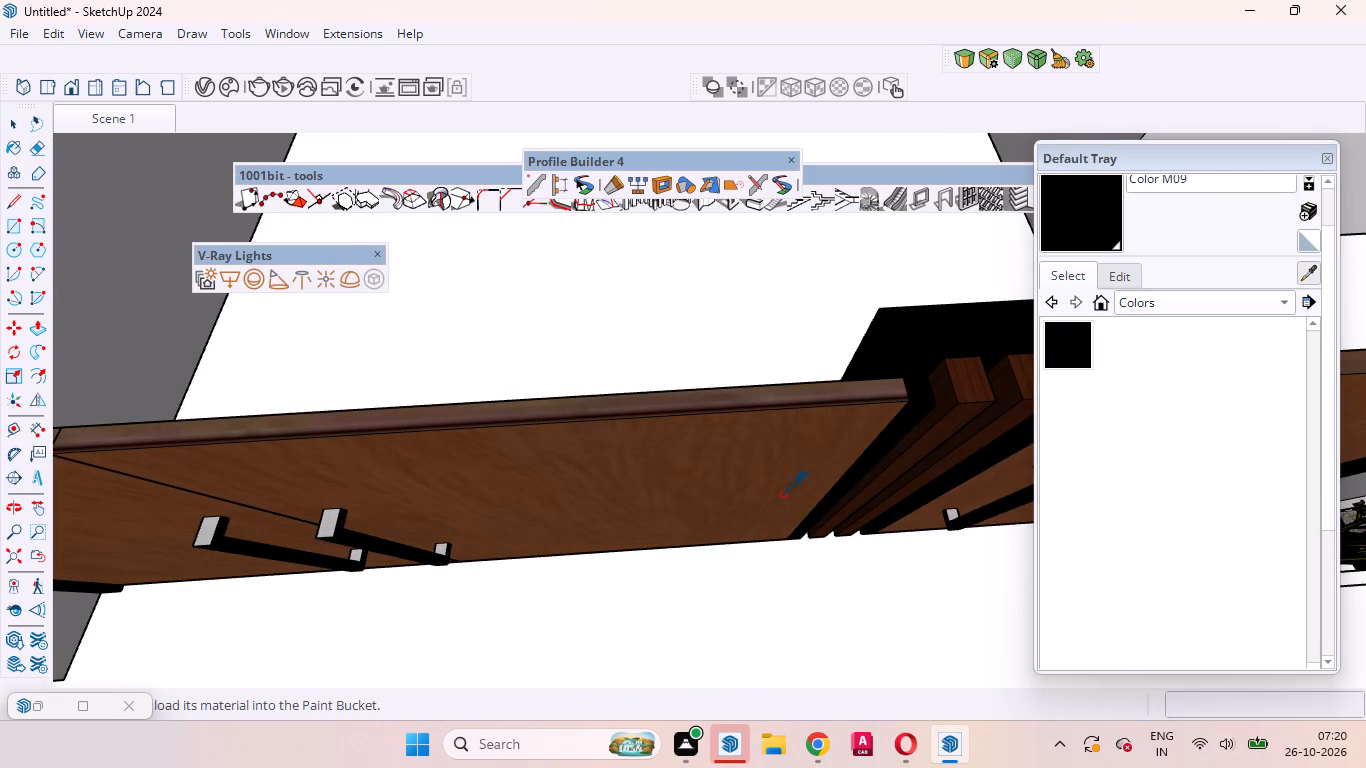
{"action": "left_click", "coordinate": [743, 491]}
{"action": "key", "text": "space"}
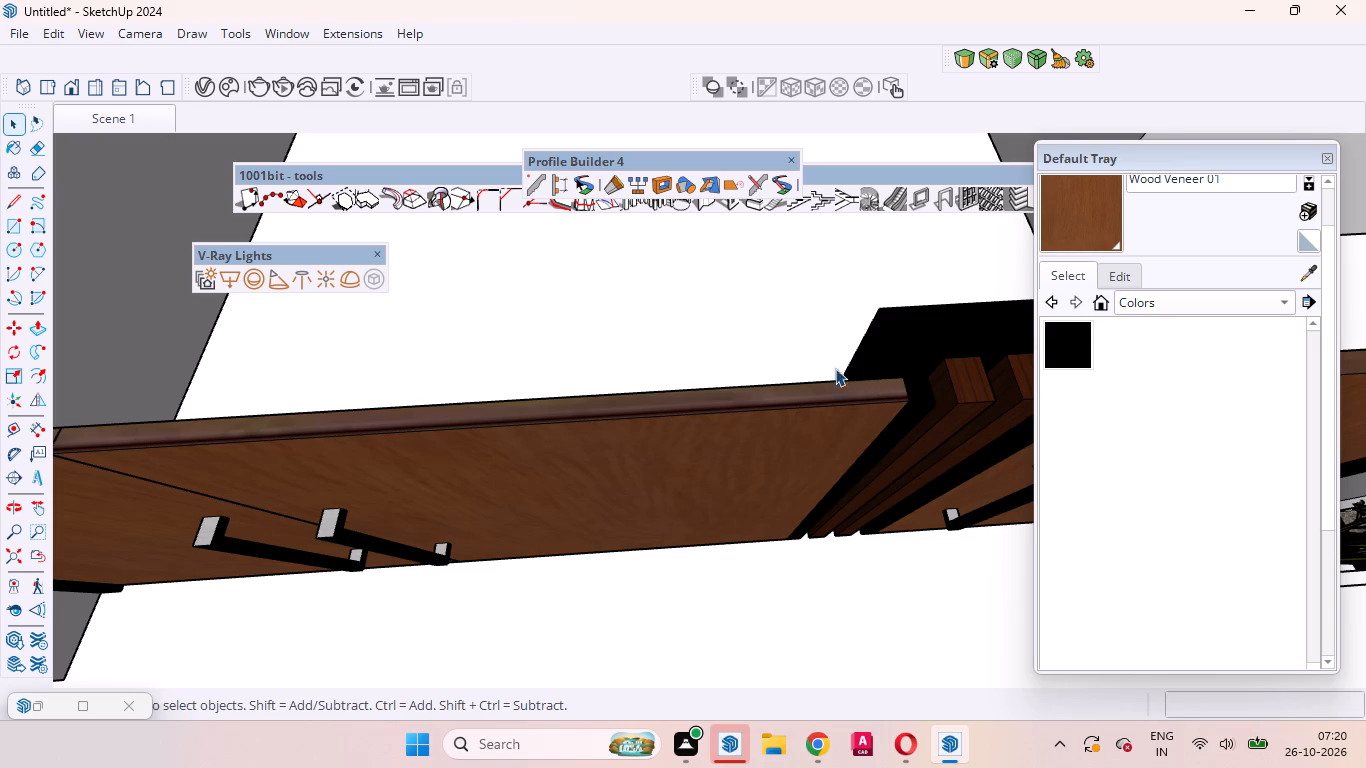
{"action": "scroll", "coordinate": [786, 382], "scroll_direction": "up", "scroll_amount": 5}
{"action": "scroll", "coordinate": [788, 386], "scroll_direction": "down", "scroll_amount": 1}
{"action": "scroll", "coordinate": [799, 393], "scroll_direction": "up", "scroll_amount": 4}
{"action": "triple_click", "coordinate": [810, 396]}
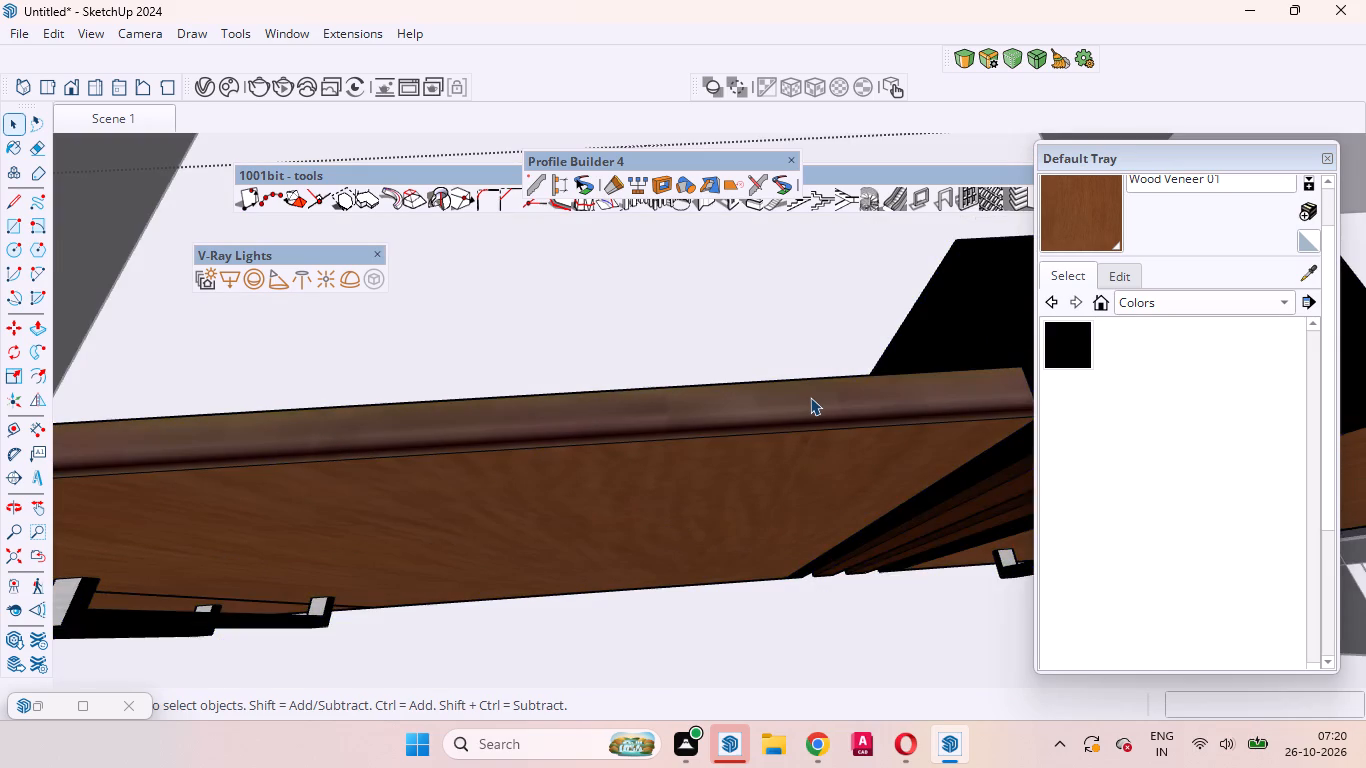
{"action": "double_click", "coordinate": [810, 400]}
{"action": "left_click", "coordinate": [803, 400]}
{"action": "triple_click", "coordinate": [800, 399]}
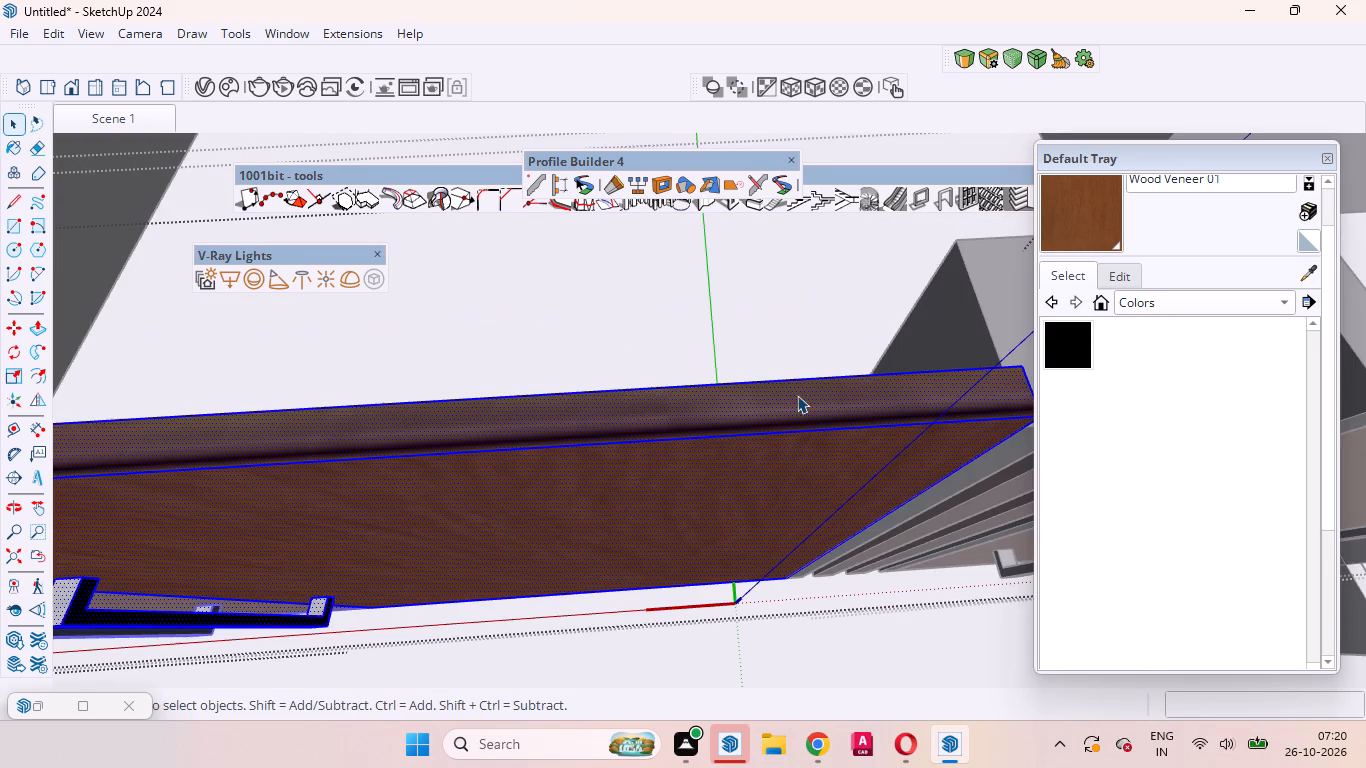
{"action": "left_click", "coordinate": [1101, 220]}
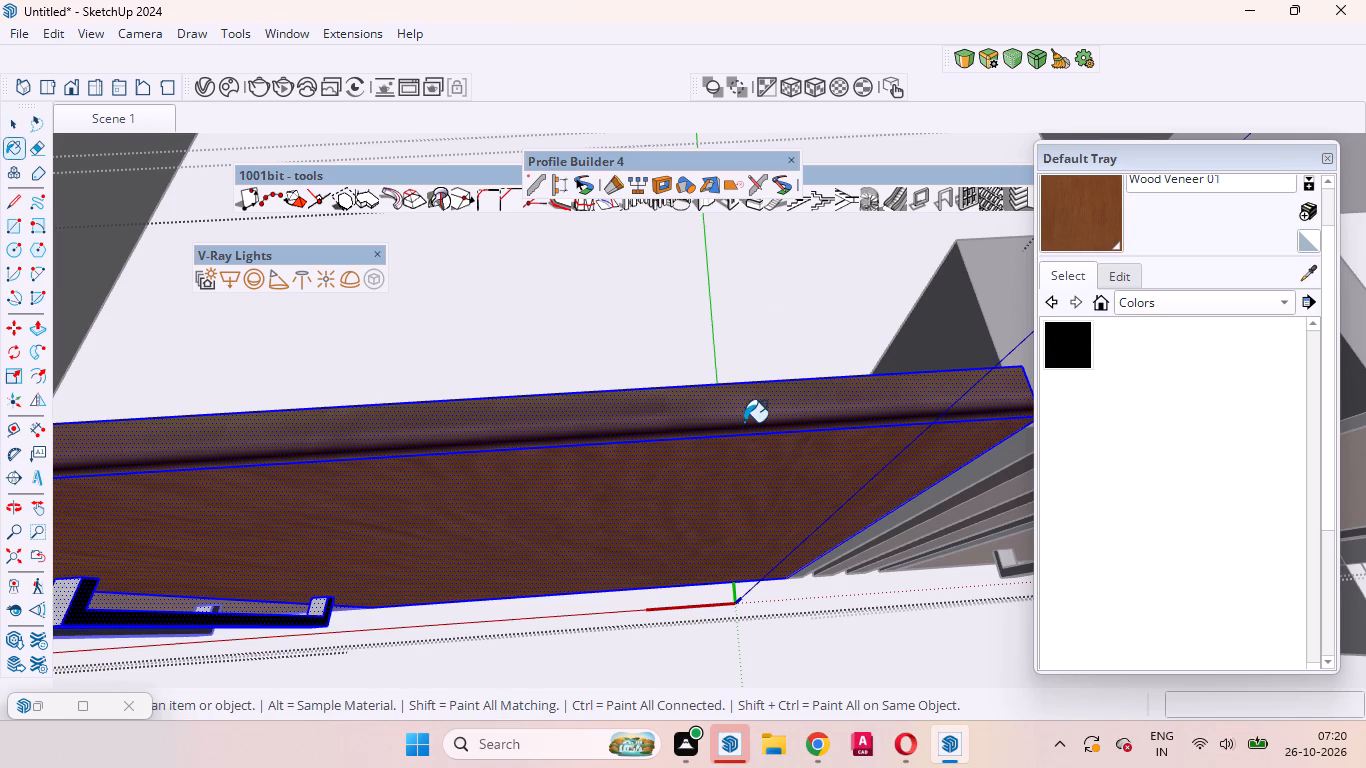
{"action": "left_click", "coordinate": [738, 410]}
{"action": "scroll", "coordinate": [989, 387], "scroll_direction": "down", "scroll_amount": 20}
{"action": "scroll", "coordinate": [989, 387], "scroll_direction": "down", "scroll_amount": 1}
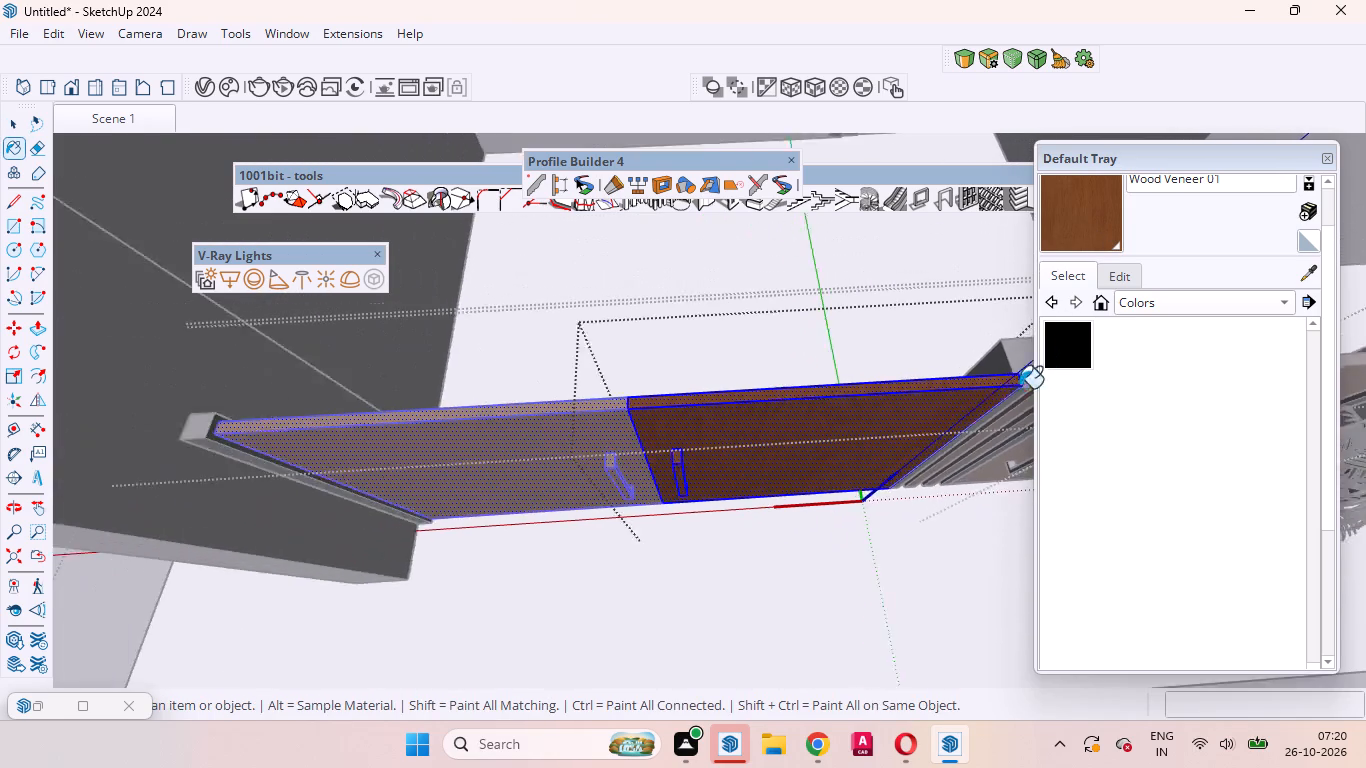
{"action": "scroll", "coordinate": [490, 429], "scroll_direction": "up", "scroll_amount": 14}
{"action": "left_click", "coordinate": [719, 394]}
{"action": "scroll", "coordinate": [547, 395], "scroll_direction": "down", "scroll_amount": 5}
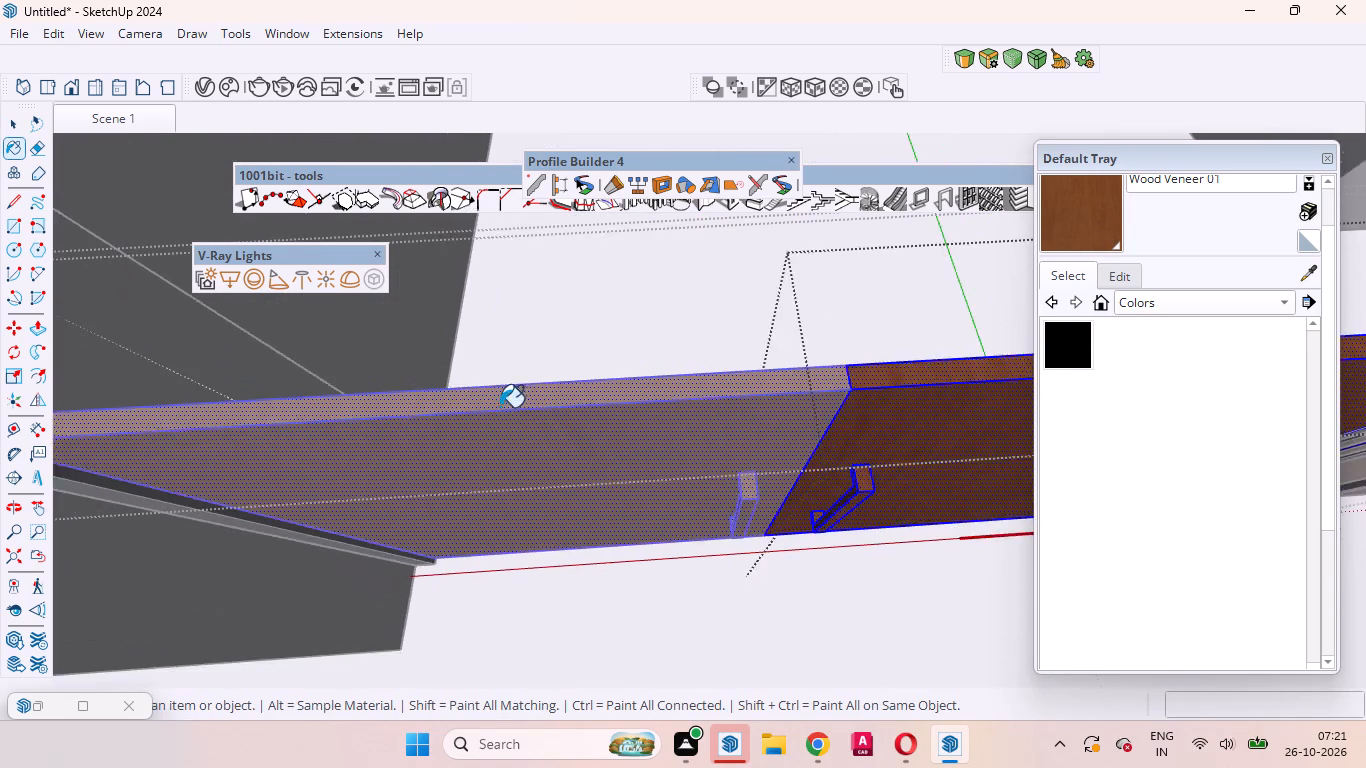
{"action": "scroll", "coordinate": [500, 407], "scroll_direction": "down", "scroll_amount": 13}
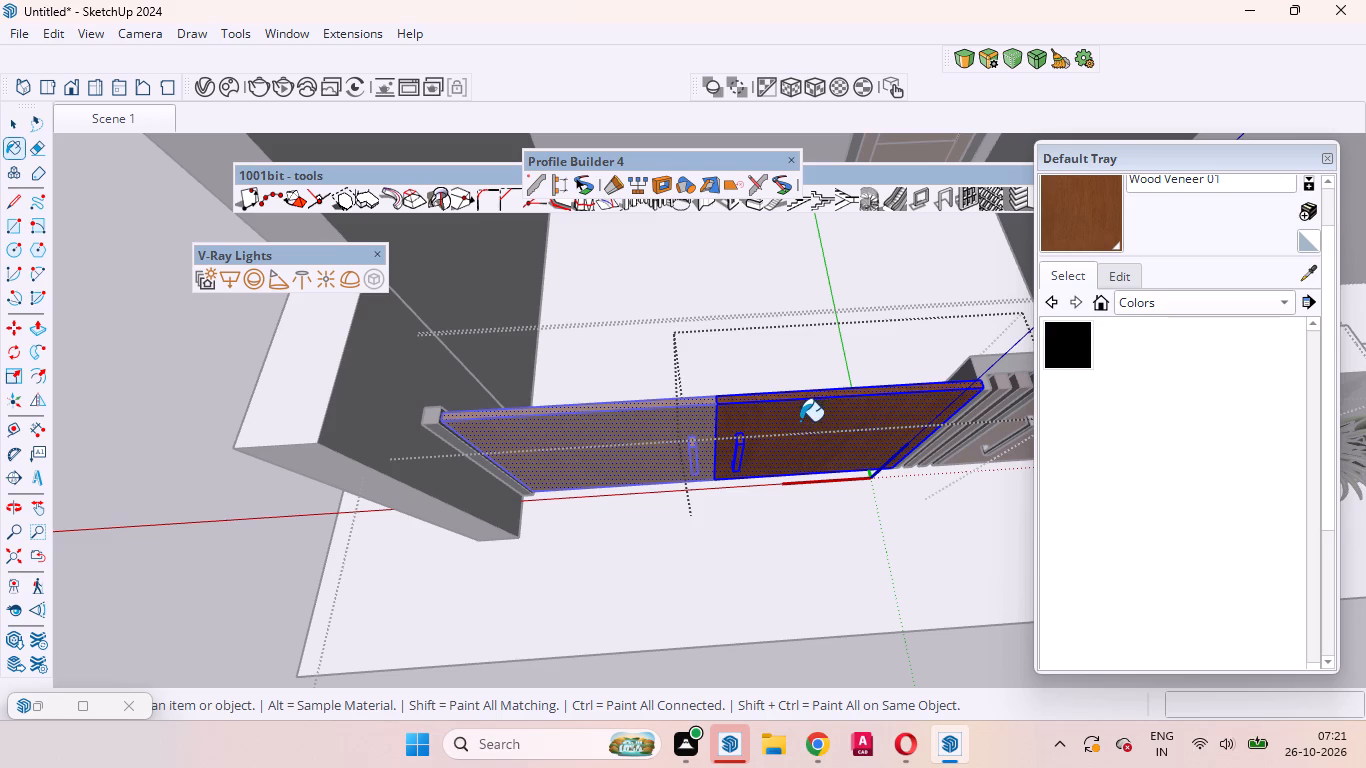
{"action": "scroll", "coordinate": [741, 489], "scroll_direction": "down", "scroll_amount": 8}
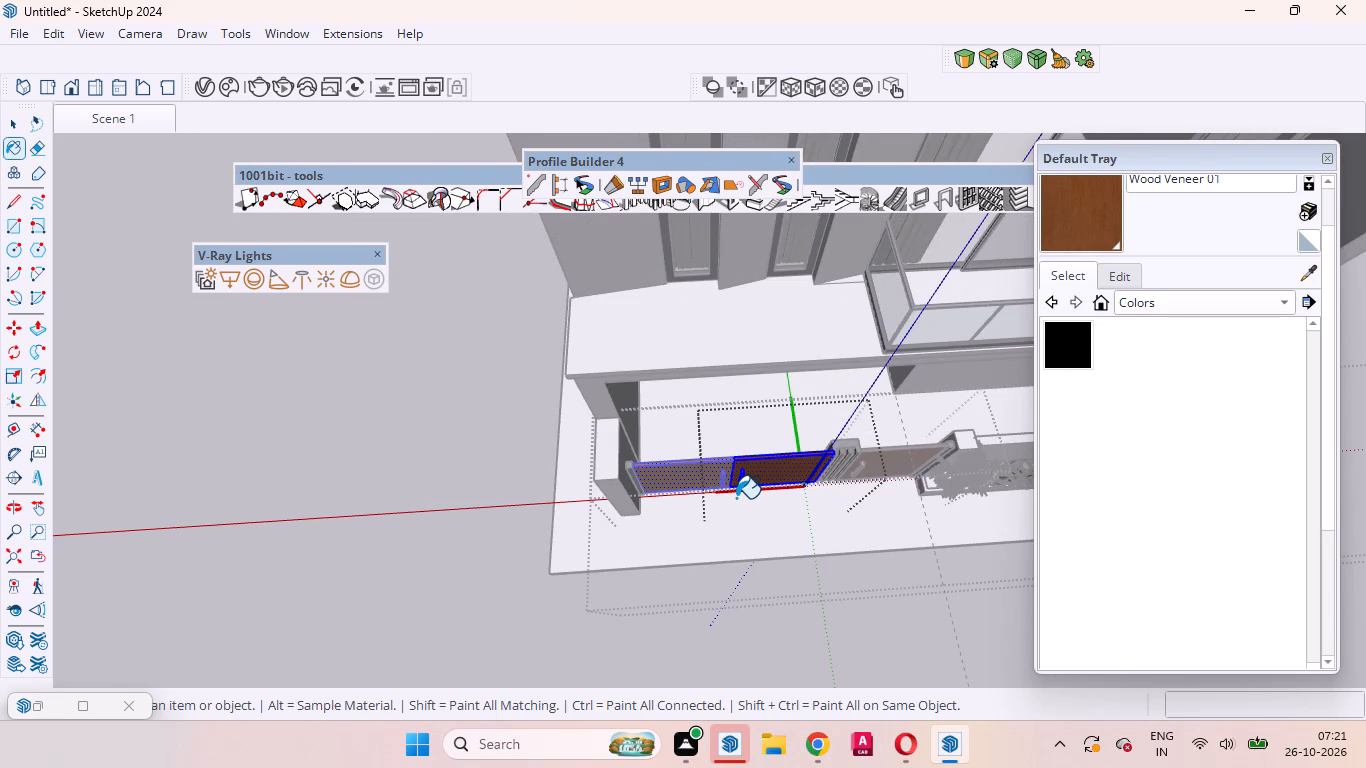
{"action": "key", "text": "space"}
{"action": "double_click", "coordinate": [290, 496]}
{"action": "left_click", "coordinate": [378, 455]}
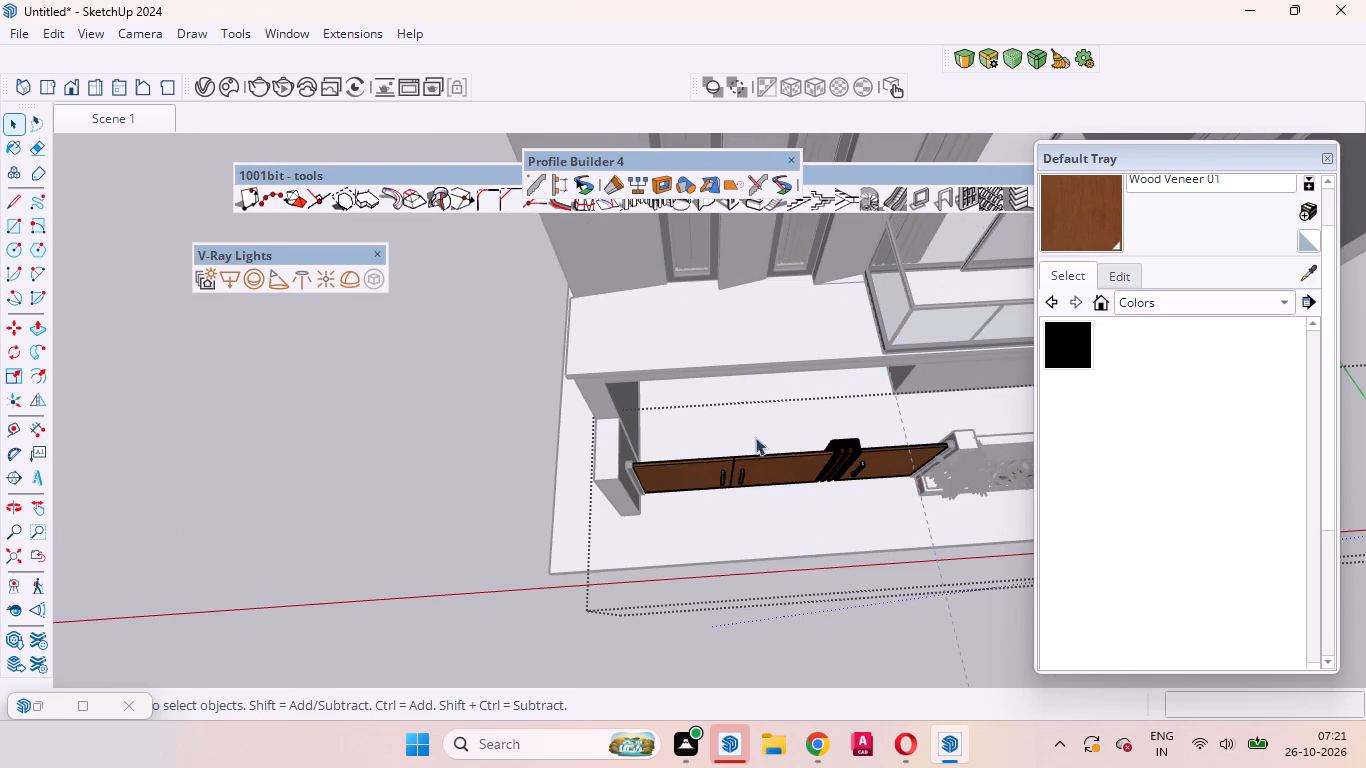
Paint the single gate leaf's top edge and adjoining face with Wood Veneer 01 inside its nested group.
{"action": "scroll", "coordinate": [986, 438], "scroll_direction": "up", "scroll_amount": 20}
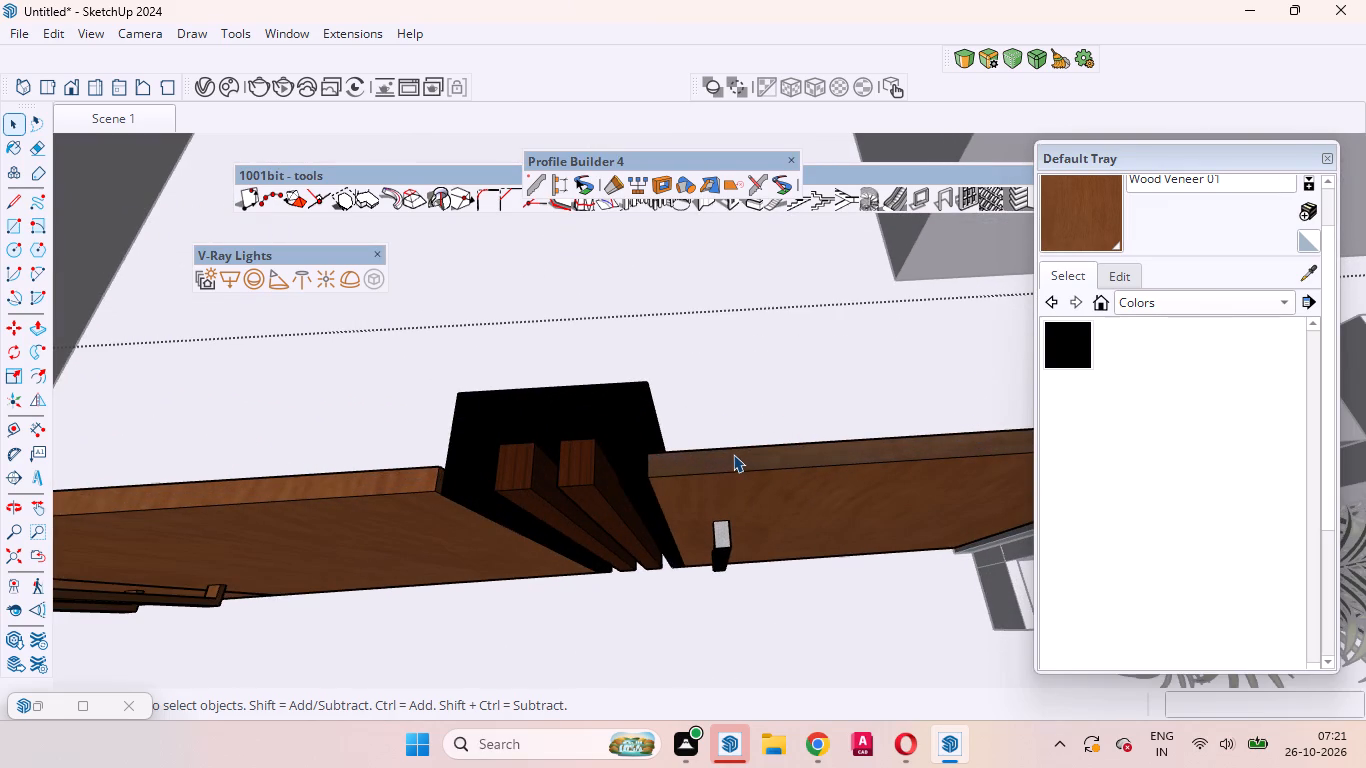
{"action": "triple_click", "coordinate": [738, 460]}
{"action": "double_click", "coordinate": [739, 457]}
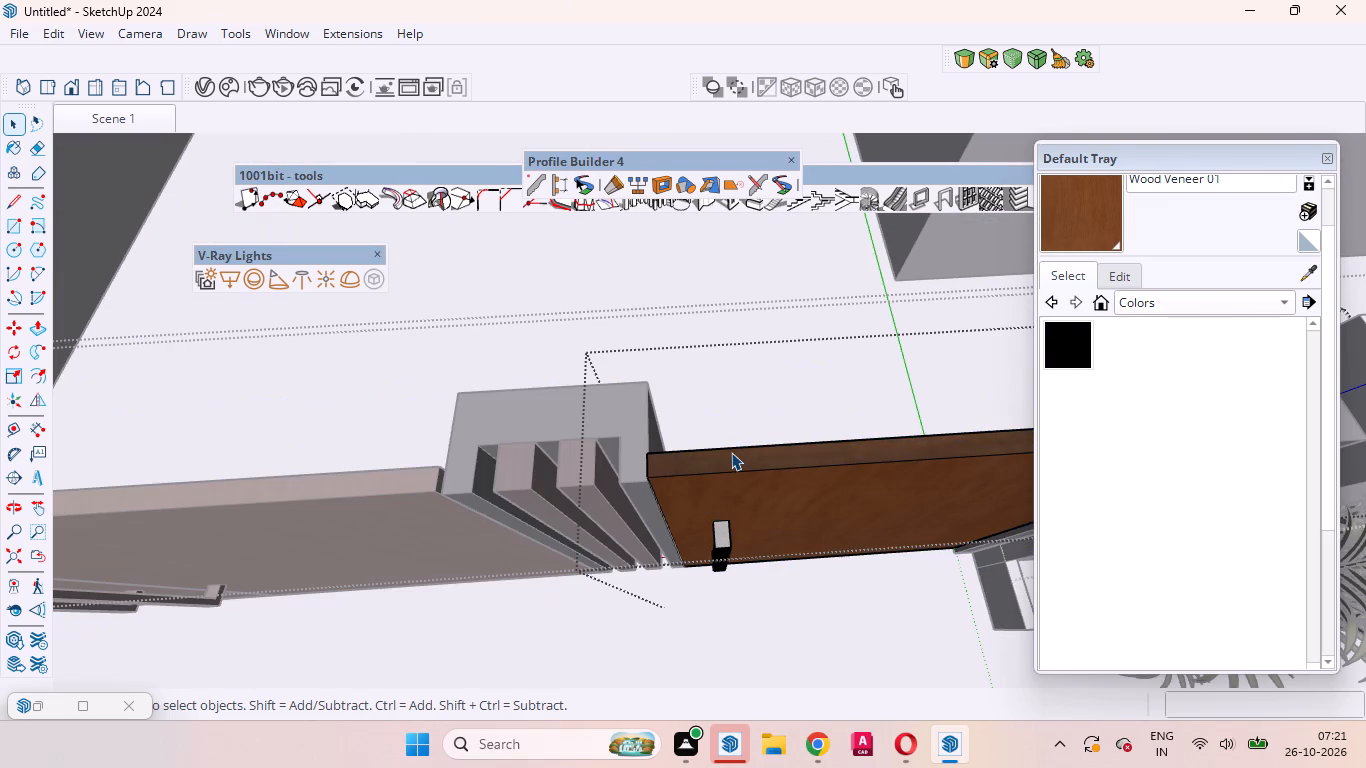
{"action": "left_click", "coordinate": [731, 452]}
{"action": "left_click", "coordinate": [1073, 213]}
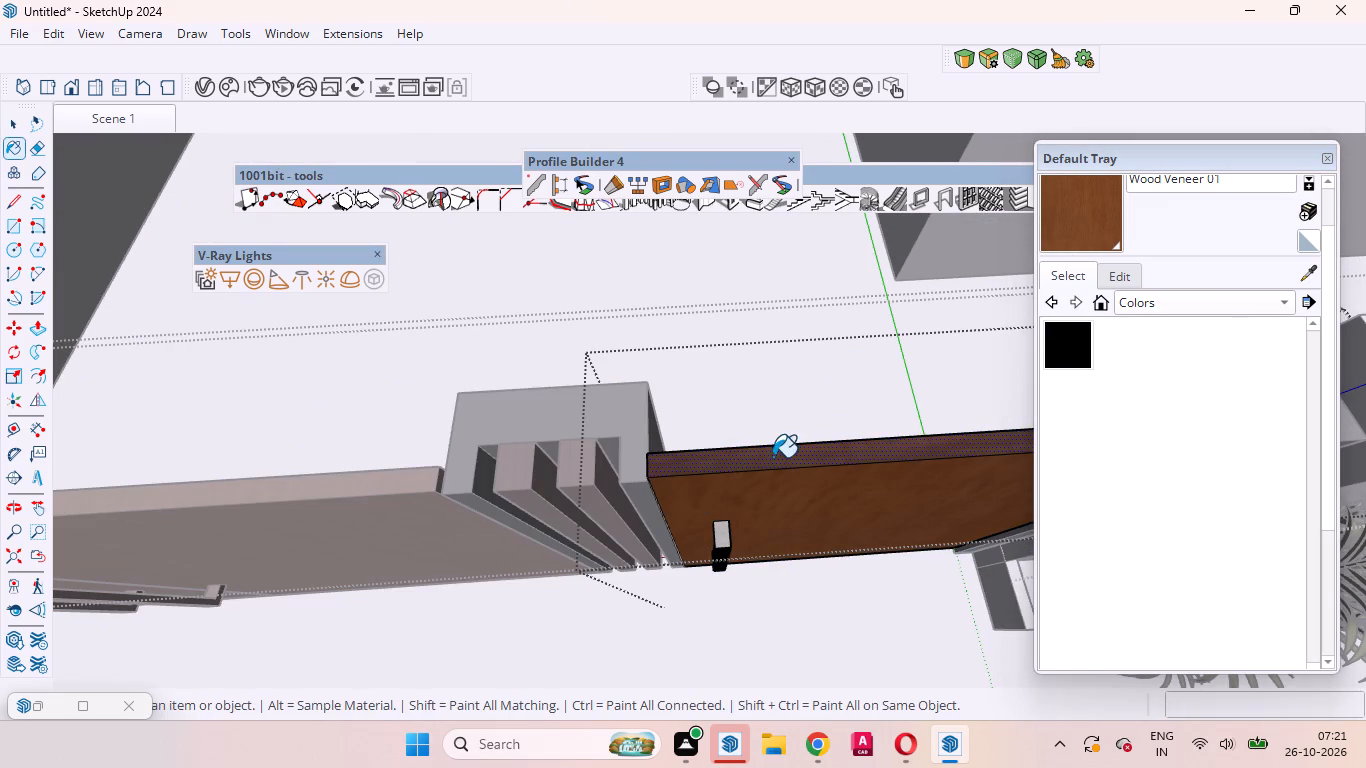
{"action": "scroll", "coordinate": [773, 457], "scroll_direction": "up", "scroll_amount": 4}
{"action": "left_click", "coordinate": [773, 457]}
{"action": "scroll", "coordinate": [766, 430], "scroll_direction": "up", "scroll_amount": 1}
{"action": "middle_click_drag", "start_coordinate": [768, 431], "coordinate": [1025, 571]}
{"action": "left_click", "coordinate": [977, 513]}
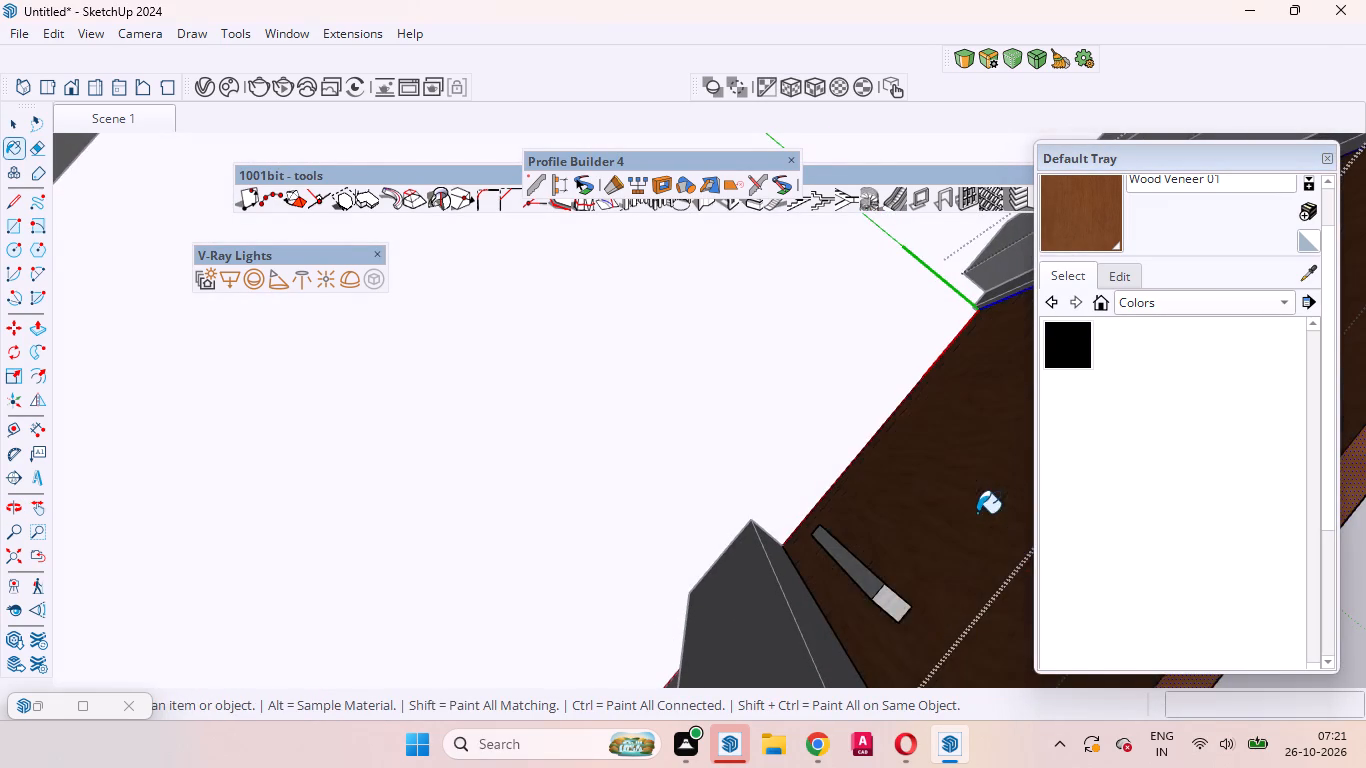
Return to the Scene 1 view and leave the single gate leaf's nested group.
{"action": "scroll", "coordinate": [847, 483], "scroll_direction": "down", "scroll_amount": 13}
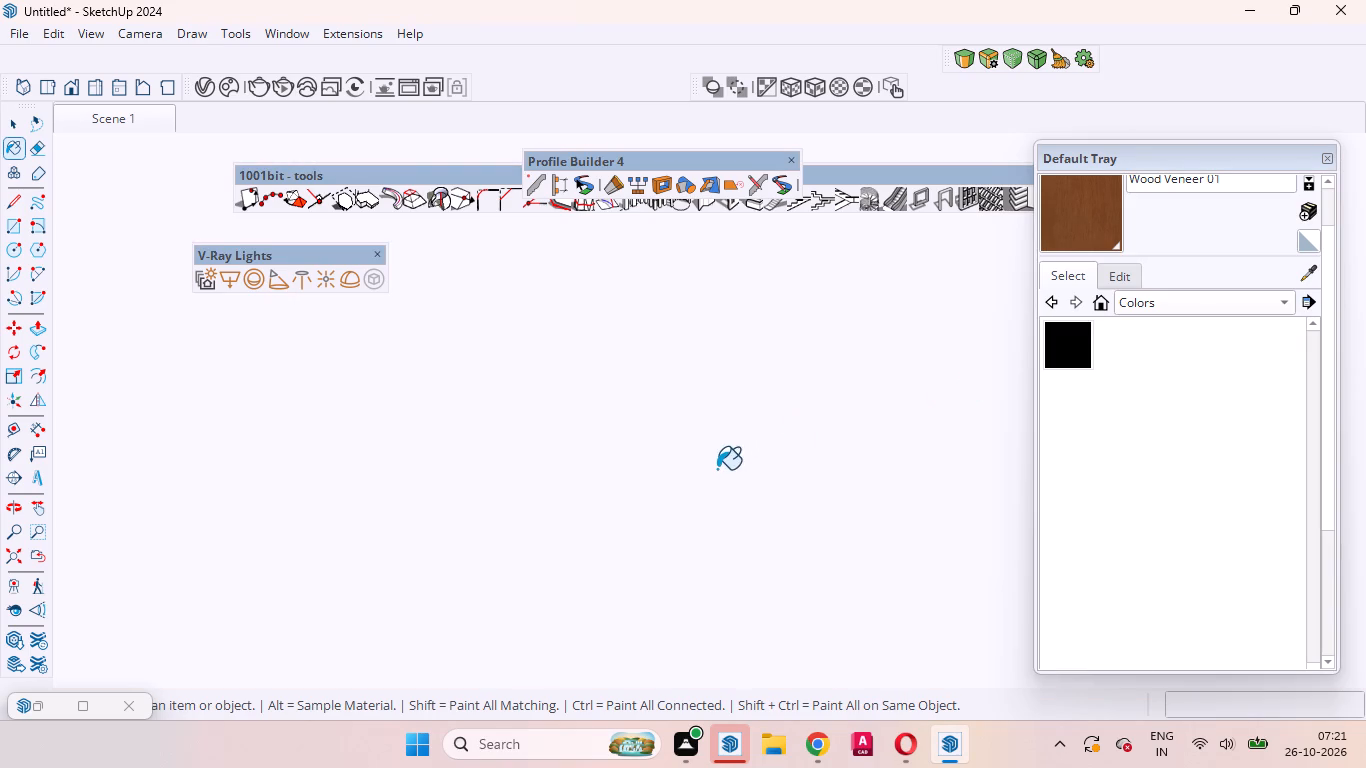
{"action": "key", "text": "space"}
{"action": "scroll", "coordinate": [742, 445], "scroll_direction": "down", "scroll_amount": 20}
{"action": "scroll", "coordinate": [742, 445], "scroll_direction": "down", "scroll_amount": 7}
{"action": "scroll", "coordinate": [711, 366], "scroll_direction": "up", "scroll_amount": 1}
{"action": "scroll", "coordinate": [711, 366], "scroll_direction": "down", "scroll_amount": 6}
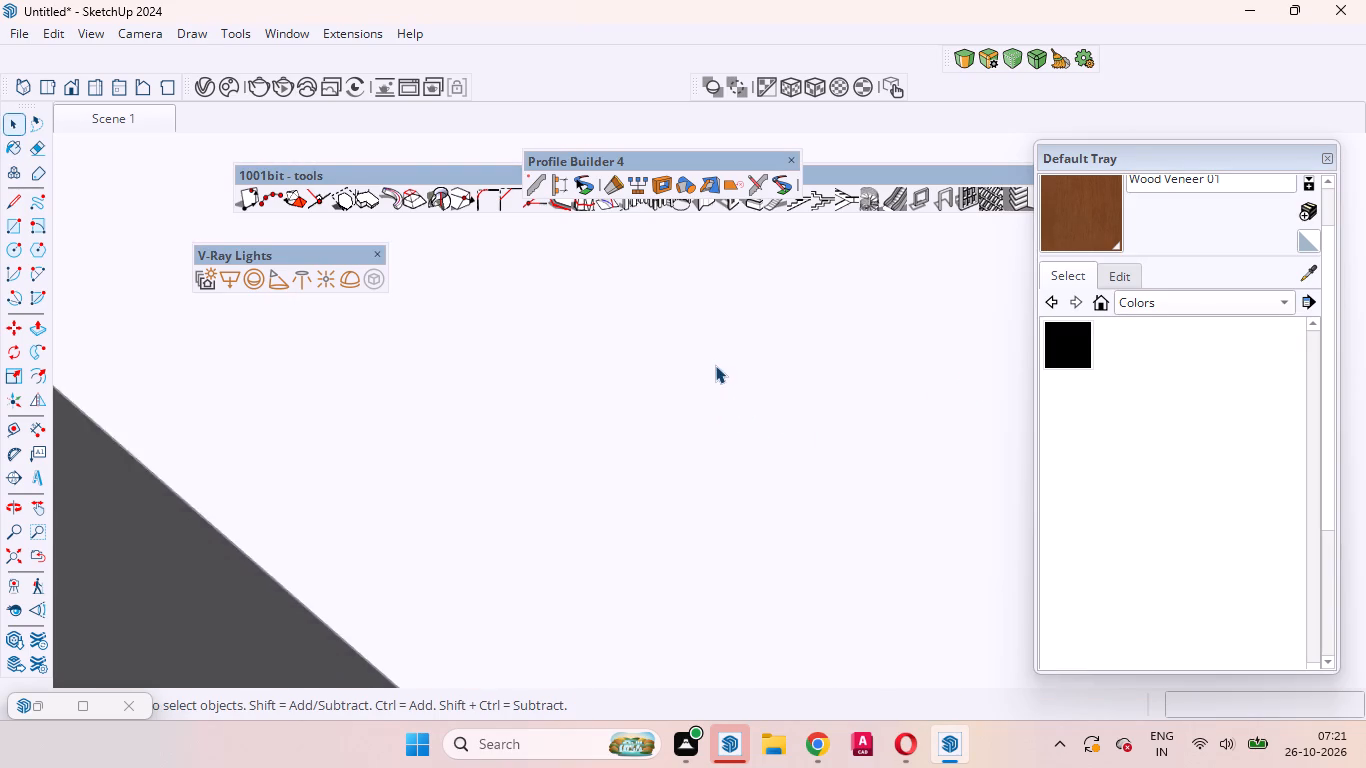
{"action": "scroll", "coordinate": [715, 365], "scroll_direction": "down", "scroll_amount": 20}
{"action": "scroll", "coordinate": [715, 365], "scroll_direction": "down", "scroll_amount": 19}
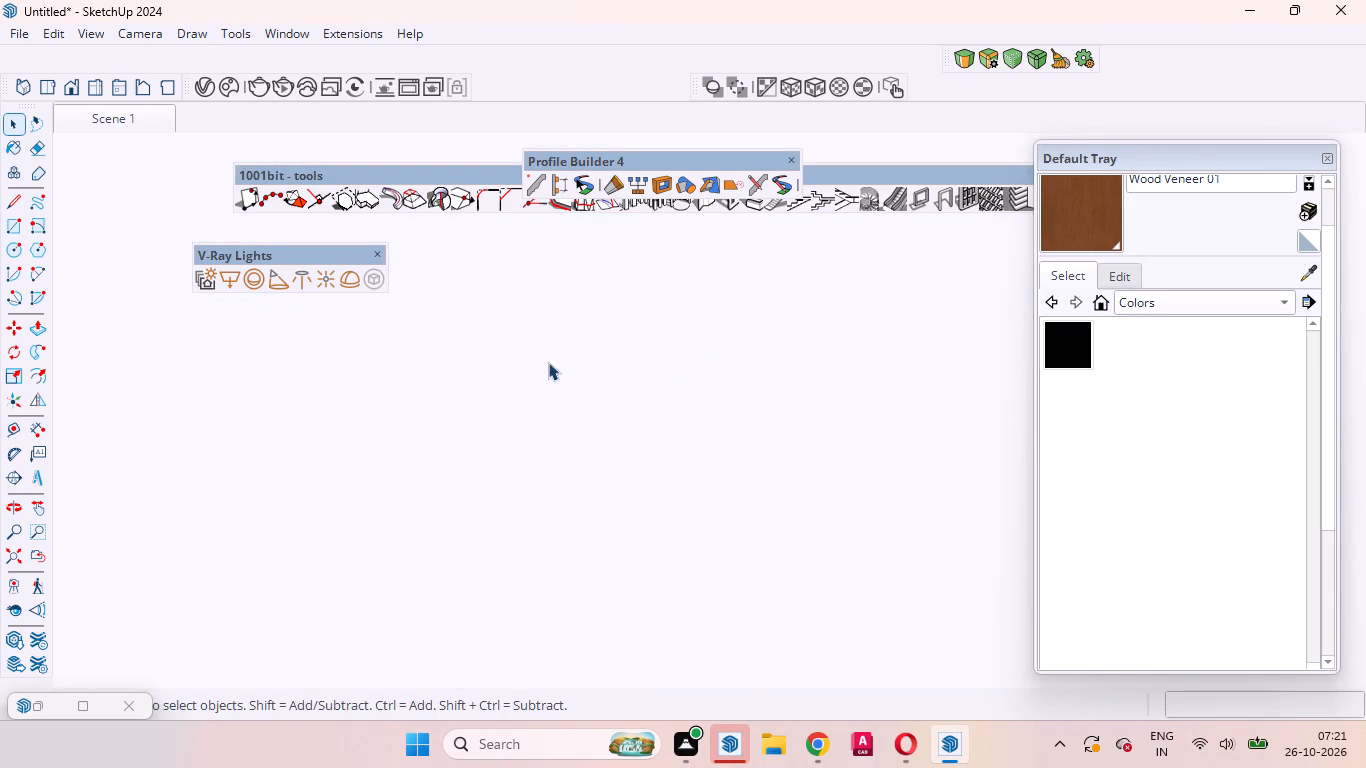
{"action": "left_click", "coordinate": [142, 119]}
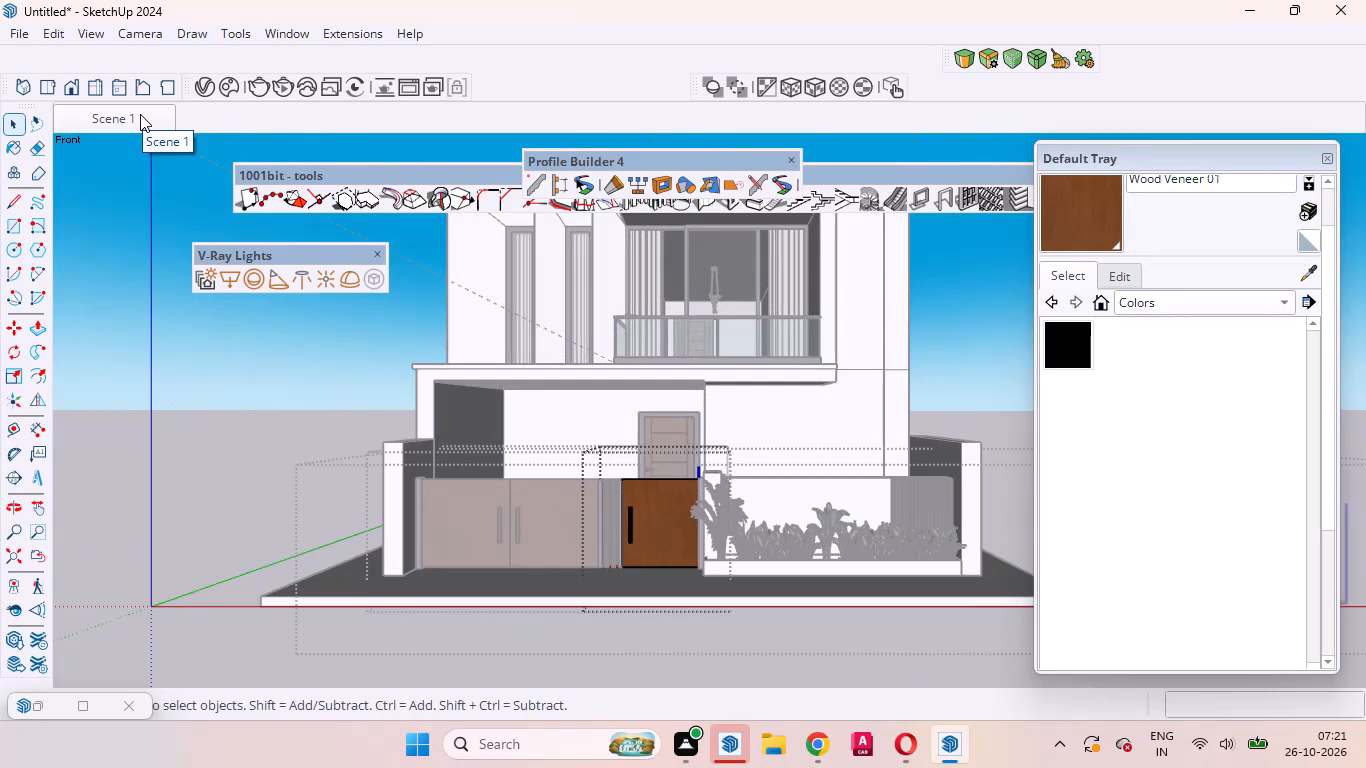
{"action": "scroll", "coordinate": [417, 0], "scroll_direction": "down", "scroll_amount": 3}
{"action": "scroll", "coordinate": [227, 424], "scroll_direction": "up", "scroll_amount": 5}
{"action": "left_click", "coordinate": [228, 413]}
Examine the gate leaves' top edges and rear side, and leave the nested gate and house groups.
{"action": "scroll", "coordinate": [679, 513], "scroll_direction": "up", "scroll_amount": 4}
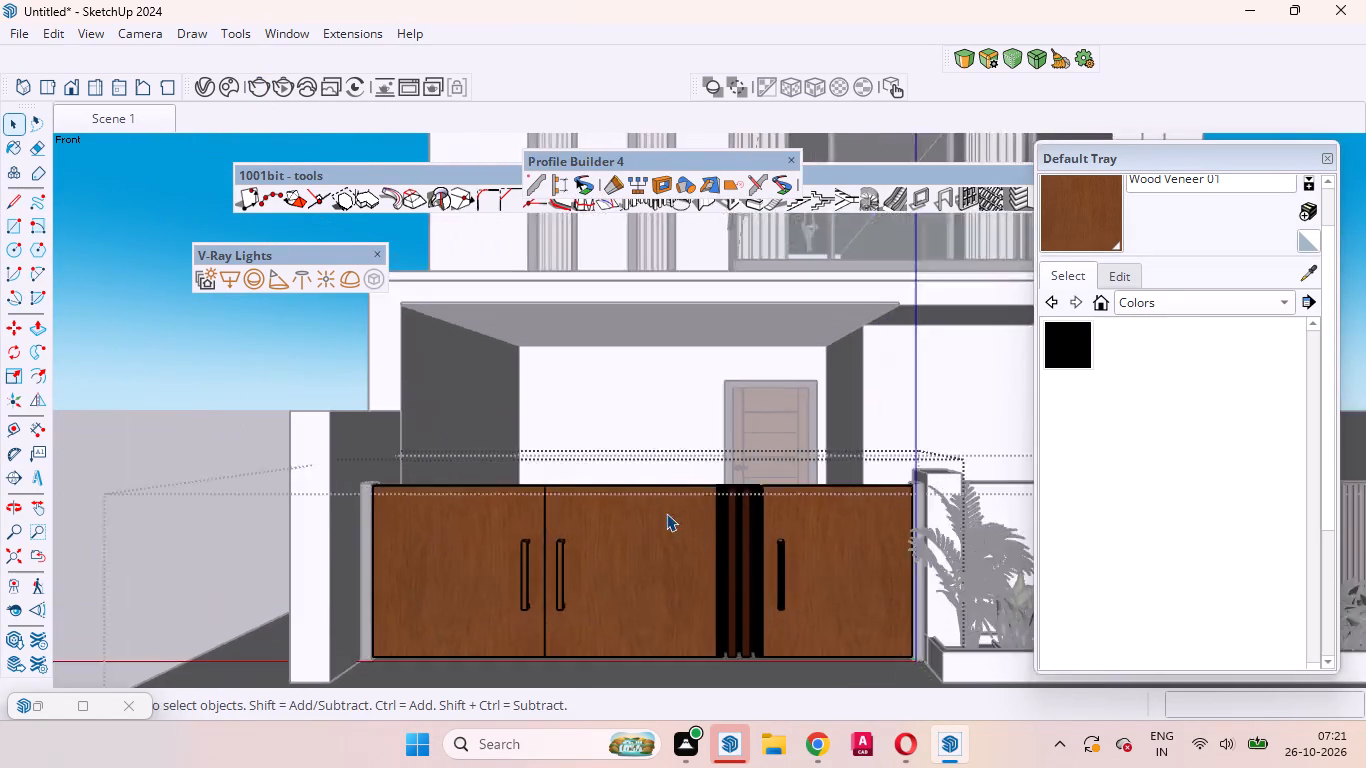
{"action": "scroll", "coordinate": [666, 513], "scroll_direction": "up", "scroll_amount": 6}
{"action": "middle_click_drag", "start_coordinate": [577, 484], "coordinate": [1119, 683]}
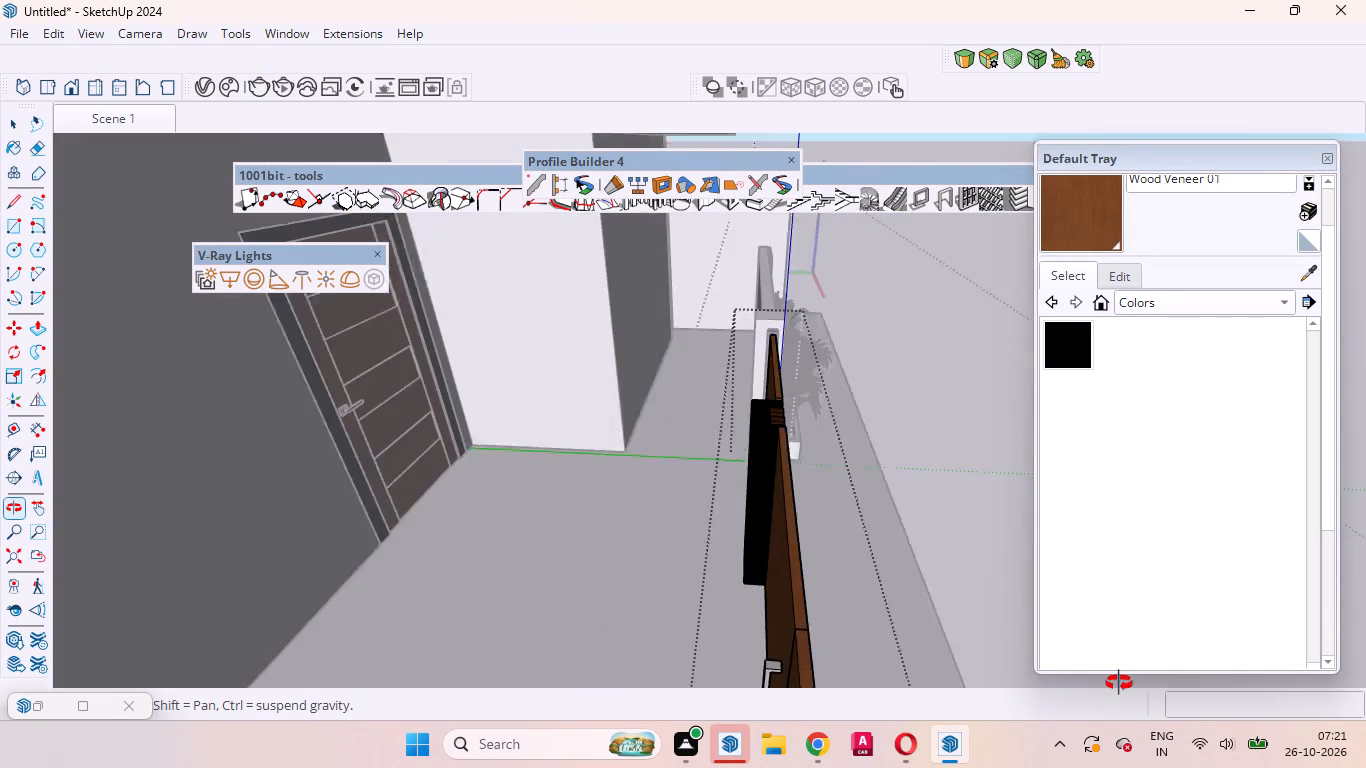
{"action": "middle_click_drag", "start_coordinate": [1119, 683], "coordinate": [1119, 682]}
{"action": "scroll", "coordinate": [770, 676], "scroll_direction": "up", "scroll_amount": 4}
{"action": "scroll", "coordinate": [758, 546], "scroll_direction": "down", "scroll_amount": 5}
{"action": "middle_click_drag", "start_coordinate": [736, 522], "coordinate": [321, 493]}
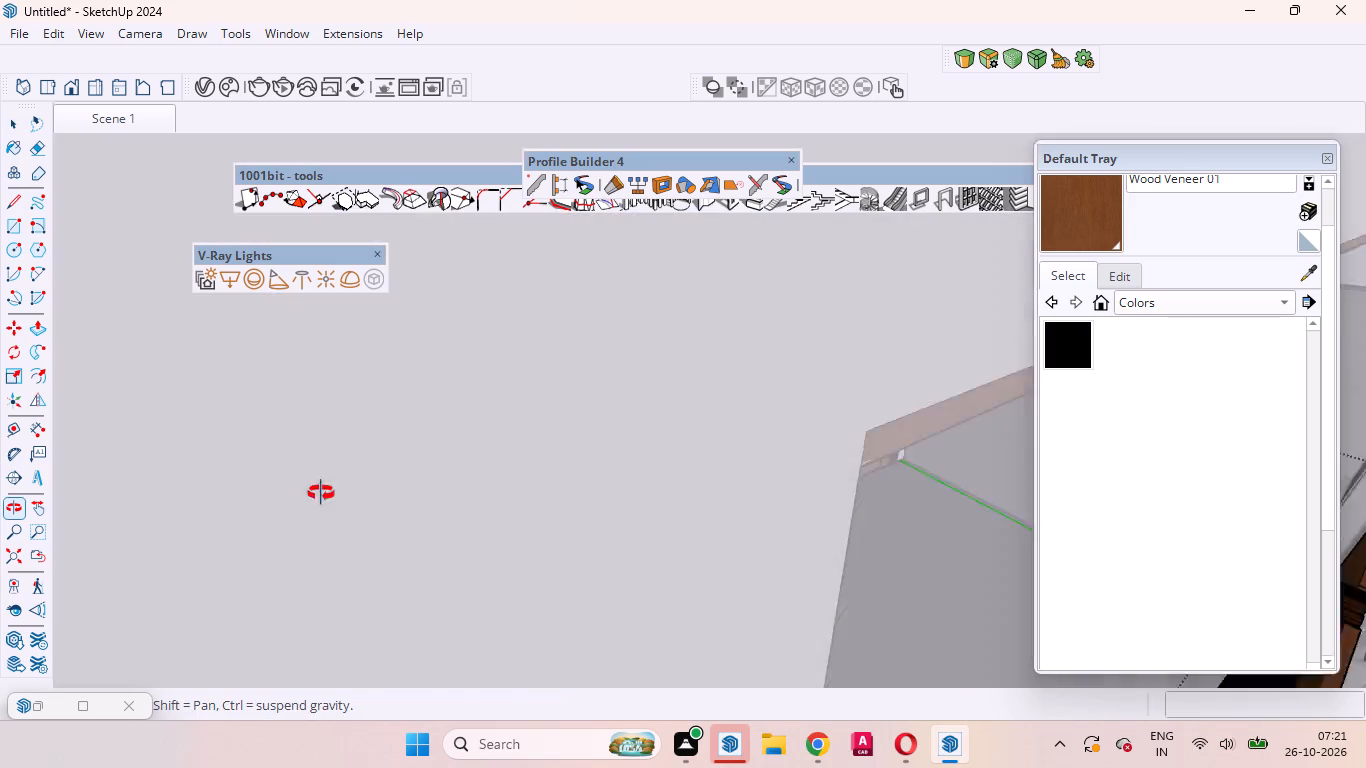
{"action": "middle_click_drag", "start_coordinate": [321, 493], "coordinate": [316, 489]}
{"action": "scroll", "coordinate": [371, 419], "scroll_direction": "down", "scroll_amount": 5}
{"action": "scroll", "coordinate": [374, 370], "scroll_direction": "down", "scroll_amount": 20}
{"action": "scroll", "coordinate": [374, 370], "scroll_direction": "down", "scroll_amount": 7}
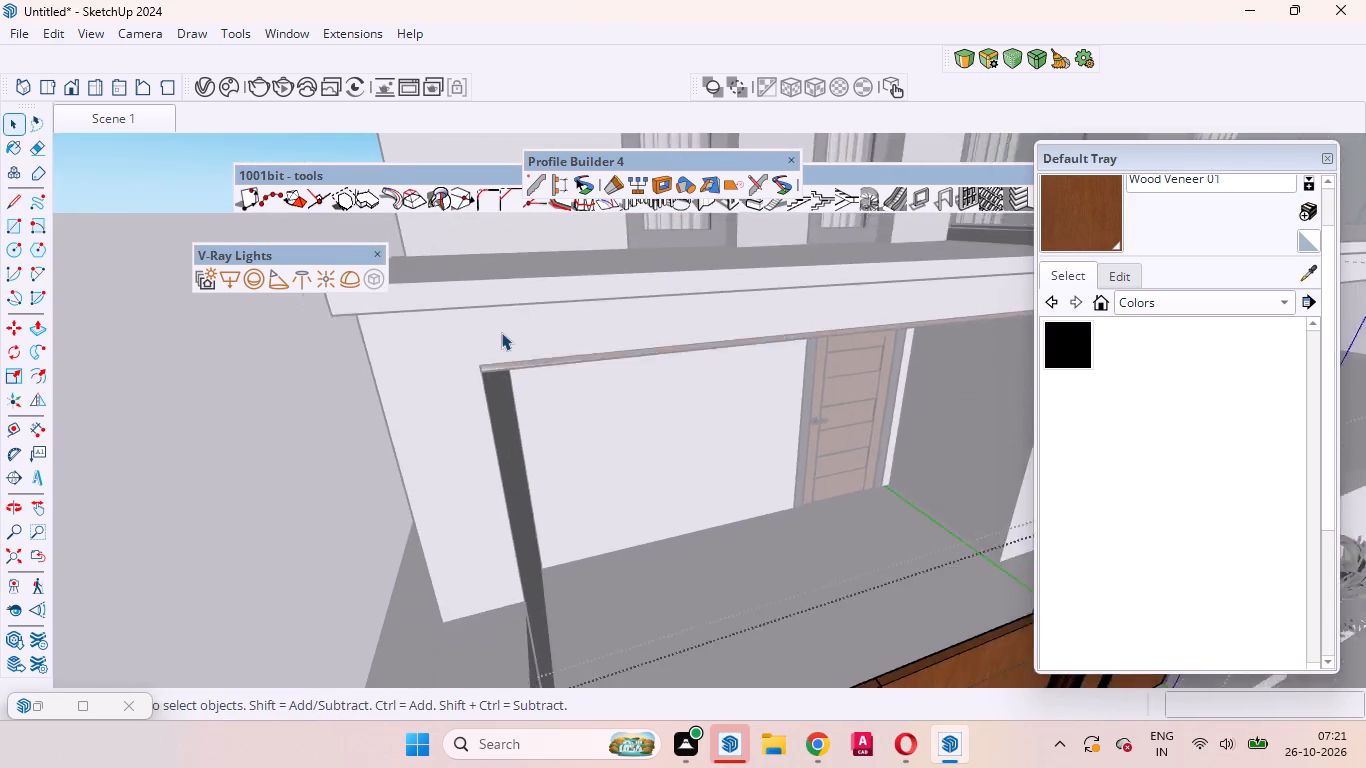
{"action": "scroll", "coordinate": [501, 332], "scroll_direction": "down", "scroll_amount": 15}
{"action": "triple_click", "coordinate": [305, 504]}
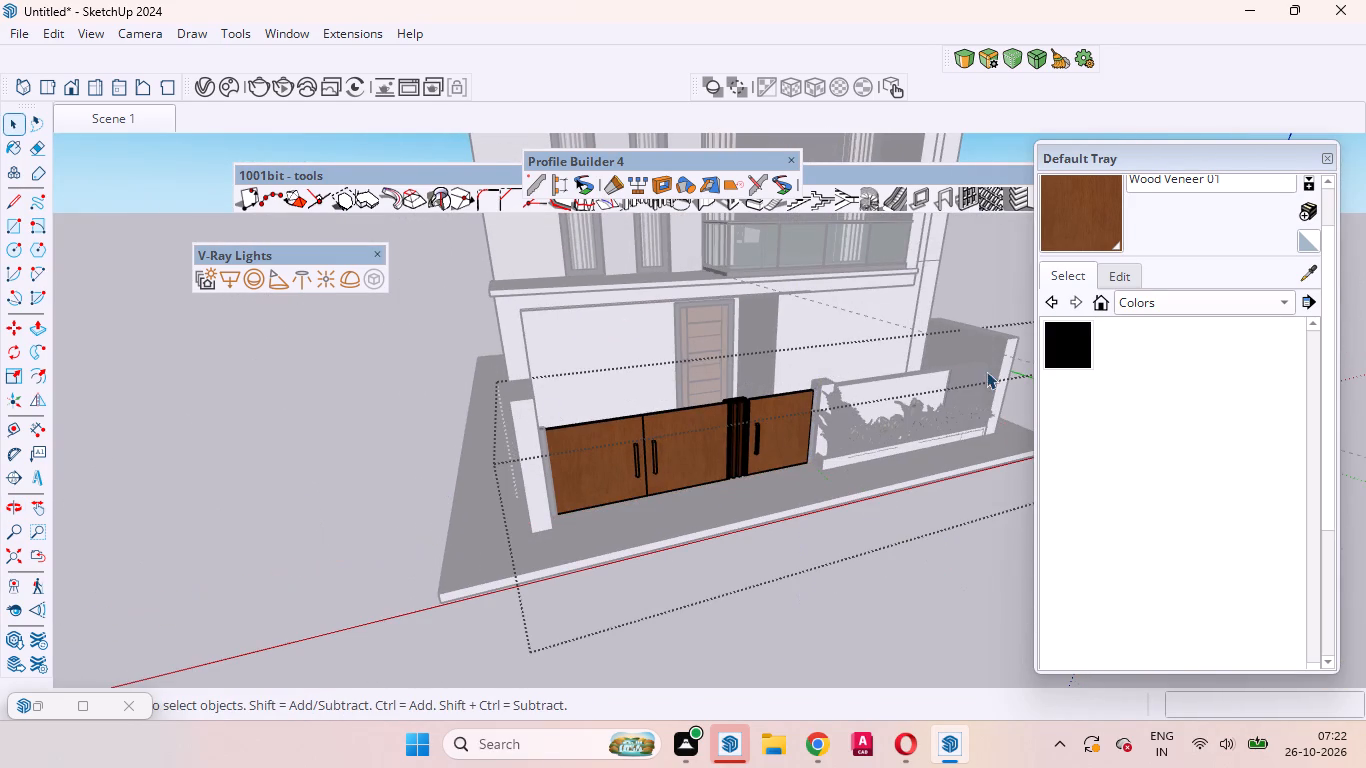
{"action": "triple_click", "coordinate": [392, 435]}
Open the double-gate leaf's nested group and paint its handle's front, top and upper bracket side with the black Color M09.
{"action": "scroll", "coordinate": [795, 434], "scroll_direction": "up", "scroll_amount": 12}
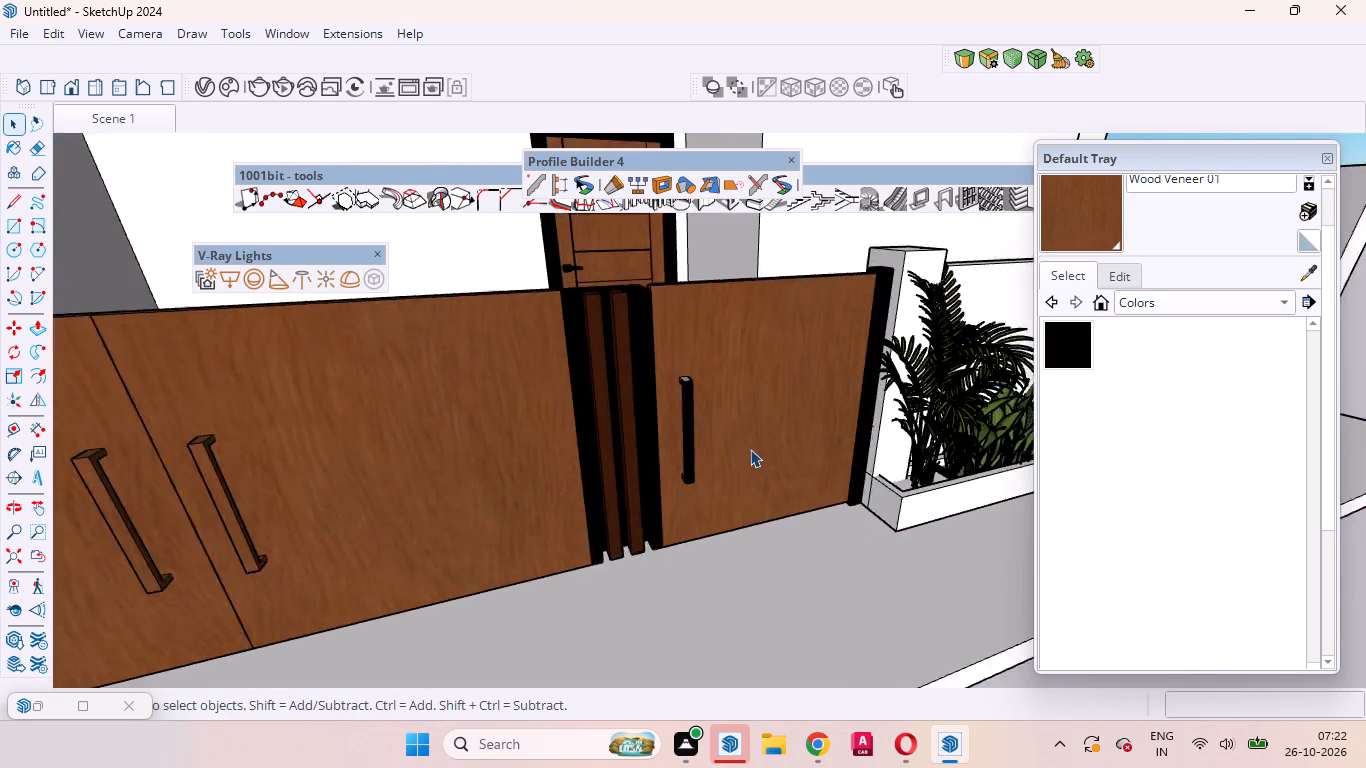
{"action": "scroll", "coordinate": [750, 449], "scroll_direction": "up", "scroll_amount": 3}
{"action": "scroll", "coordinate": [791, 406], "scroll_direction": "down", "scroll_amount": 6}
{"action": "scroll", "coordinate": [343, 457], "scroll_direction": "up", "scroll_amount": 5}
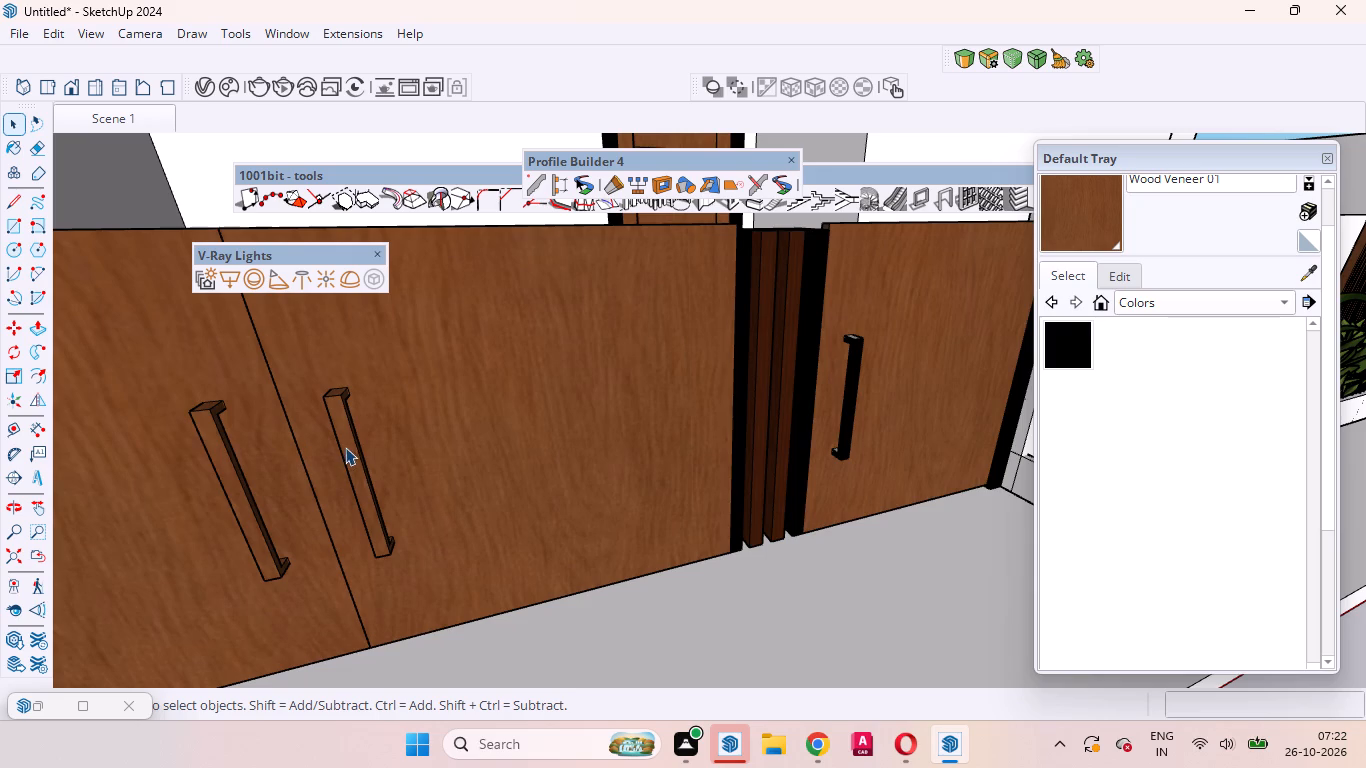
{"action": "triple_click", "coordinate": [349, 446]}
{"action": "triple_click", "coordinate": [351, 446]}
{"action": "left_click", "coordinate": [350, 444]}
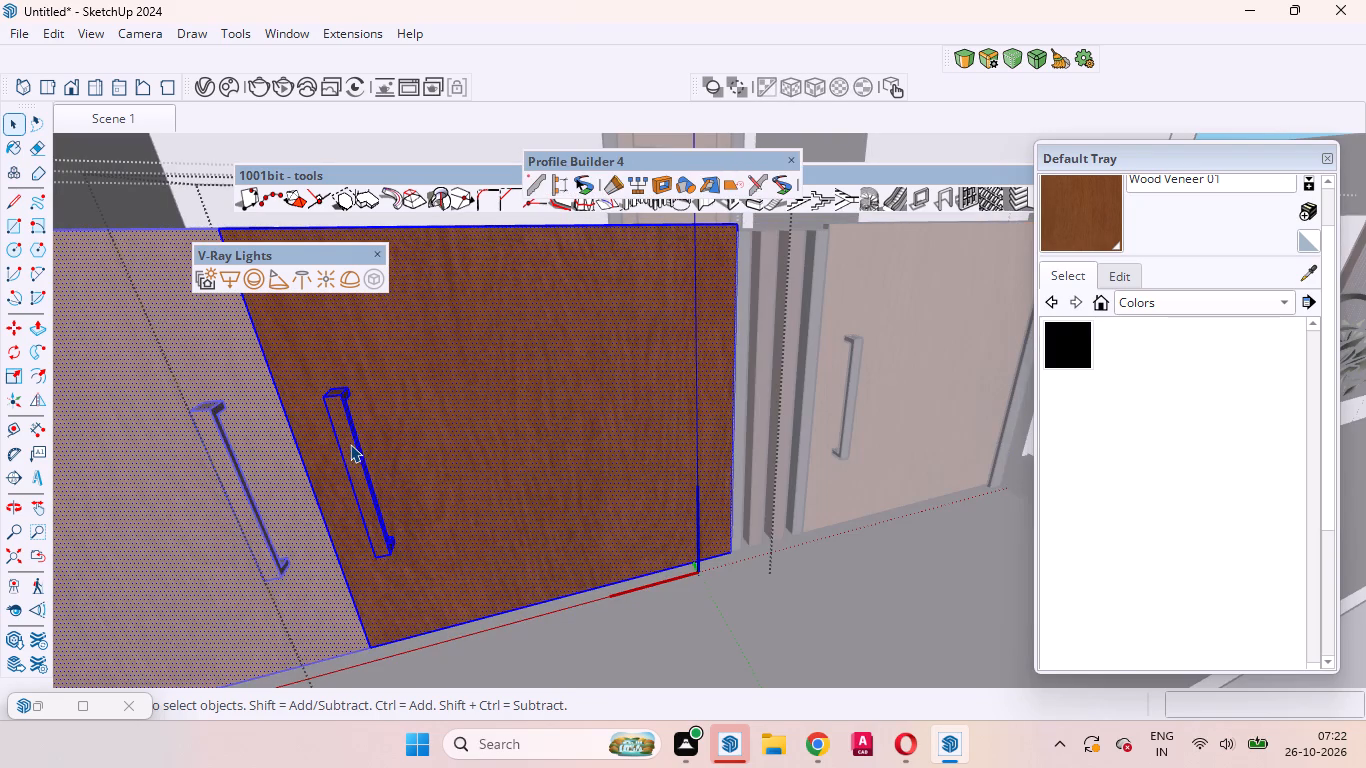
{"action": "left_click", "coordinate": [348, 442]}
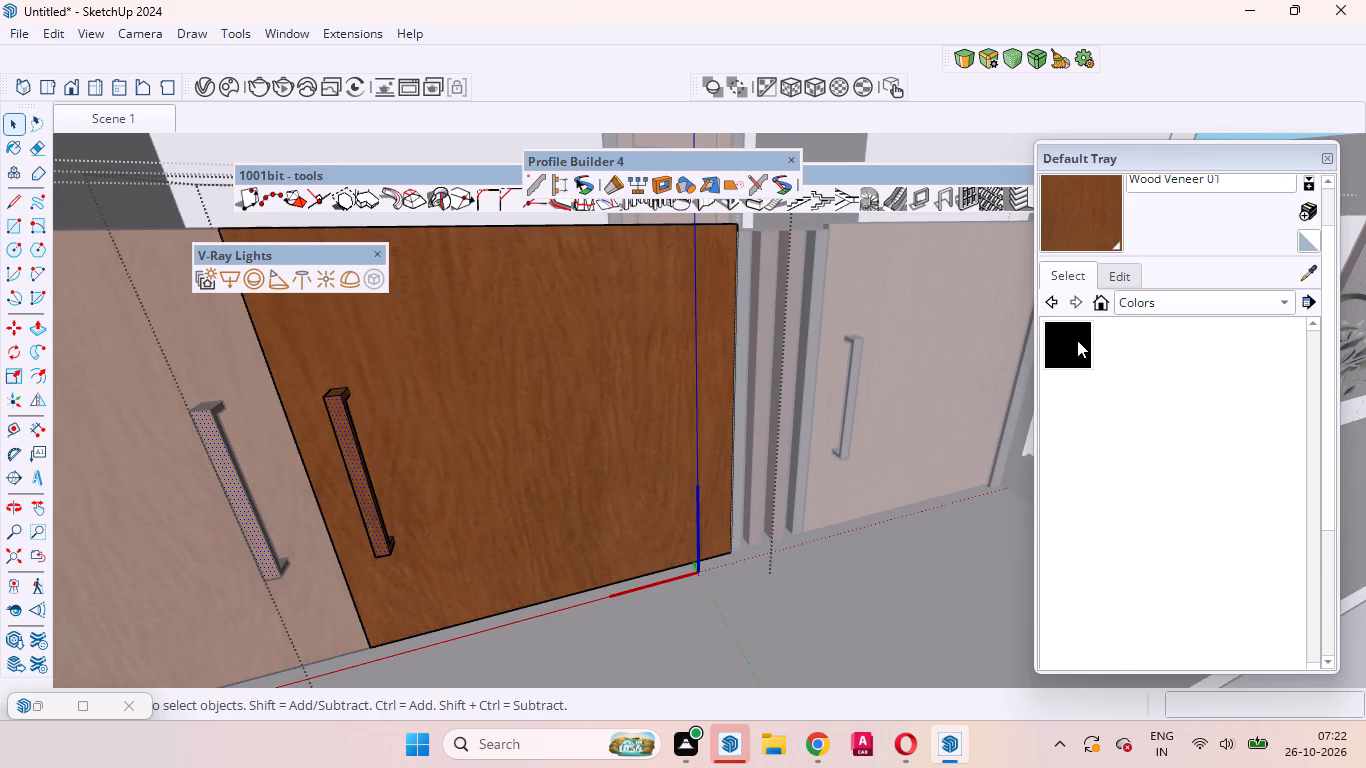
{"action": "left_click", "coordinate": [1077, 340]}
{"action": "scroll", "coordinate": [339, 438], "scroll_direction": "up", "scroll_amount": 4}
{"action": "left_click", "coordinate": [337, 418]}
{"action": "scroll", "coordinate": [329, 400], "scroll_direction": "up", "scroll_amount": 7}
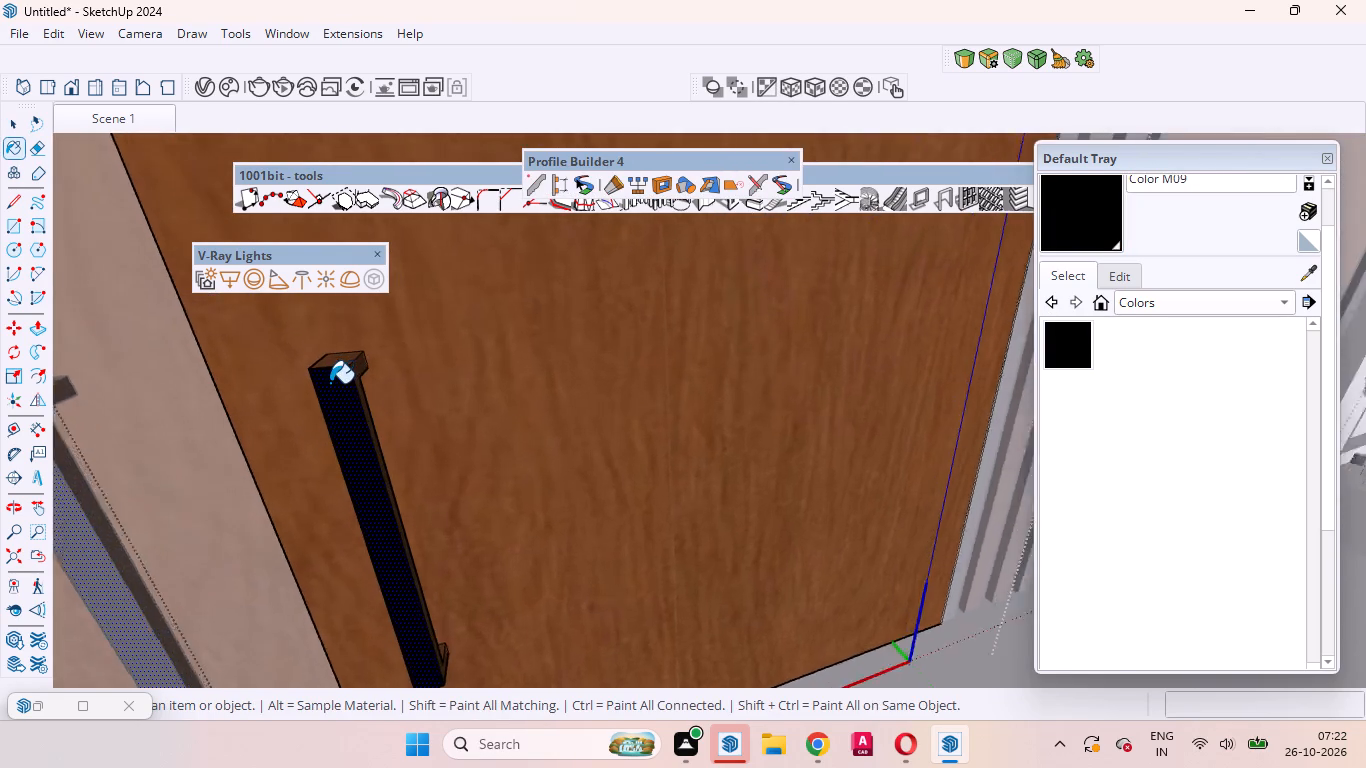
{"action": "scroll", "coordinate": [330, 383], "scroll_direction": "up", "scroll_amount": 6}
{"action": "left_click", "coordinate": [335, 355]}
{"action": "scroll", "coordinate": [392, 361], "scroll_direction": "up", "scroll_amount": 5}
{"action": "left_click", "coordinate": [375, 363]}
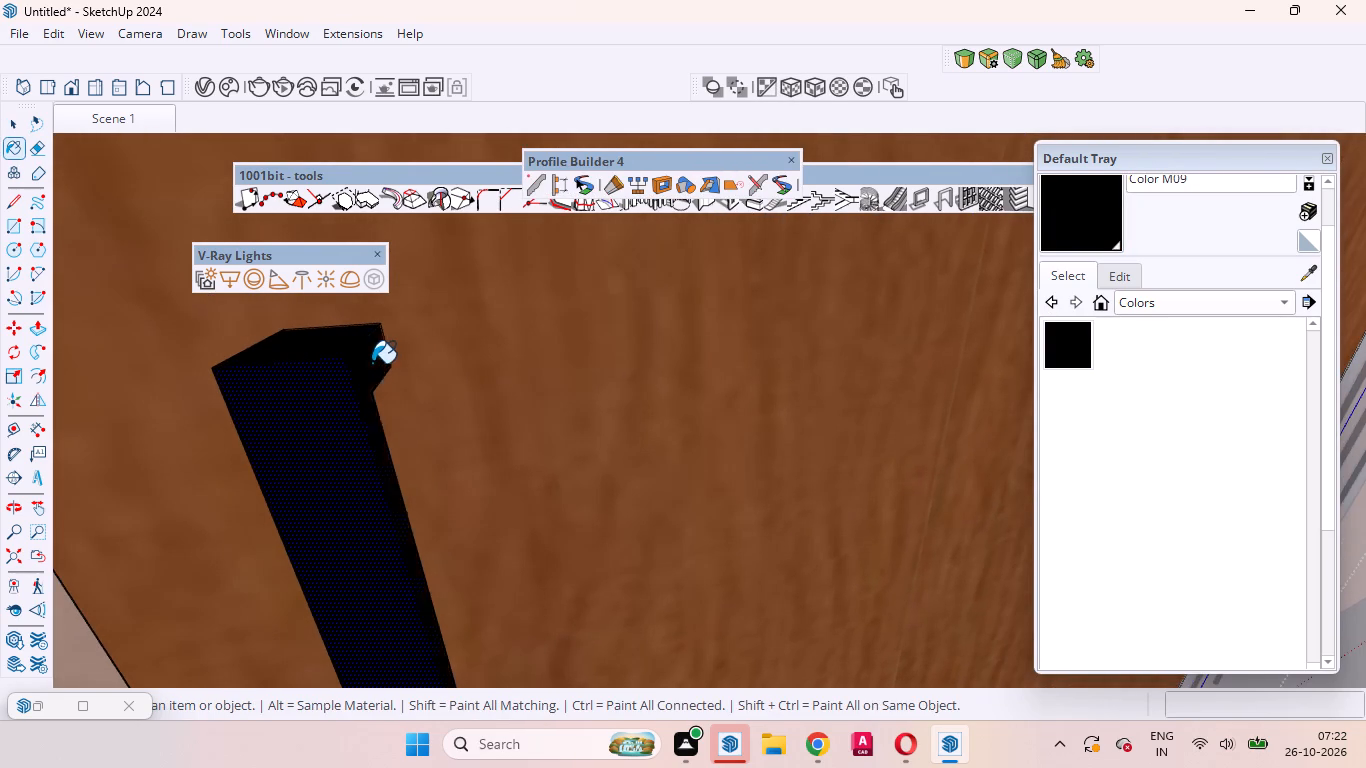
Paint the double-gate handle's remaining side and the inner faces of its lower and upper brackets with Color M09.
{"action": "scroll", "coordinate": [565, 363], "scroll_direction": "down", "scroll_amount": 10}
{"action": "scroll", "coordinate": [433, 463], "scroll_direction": "up", "scroll_amount": 14}
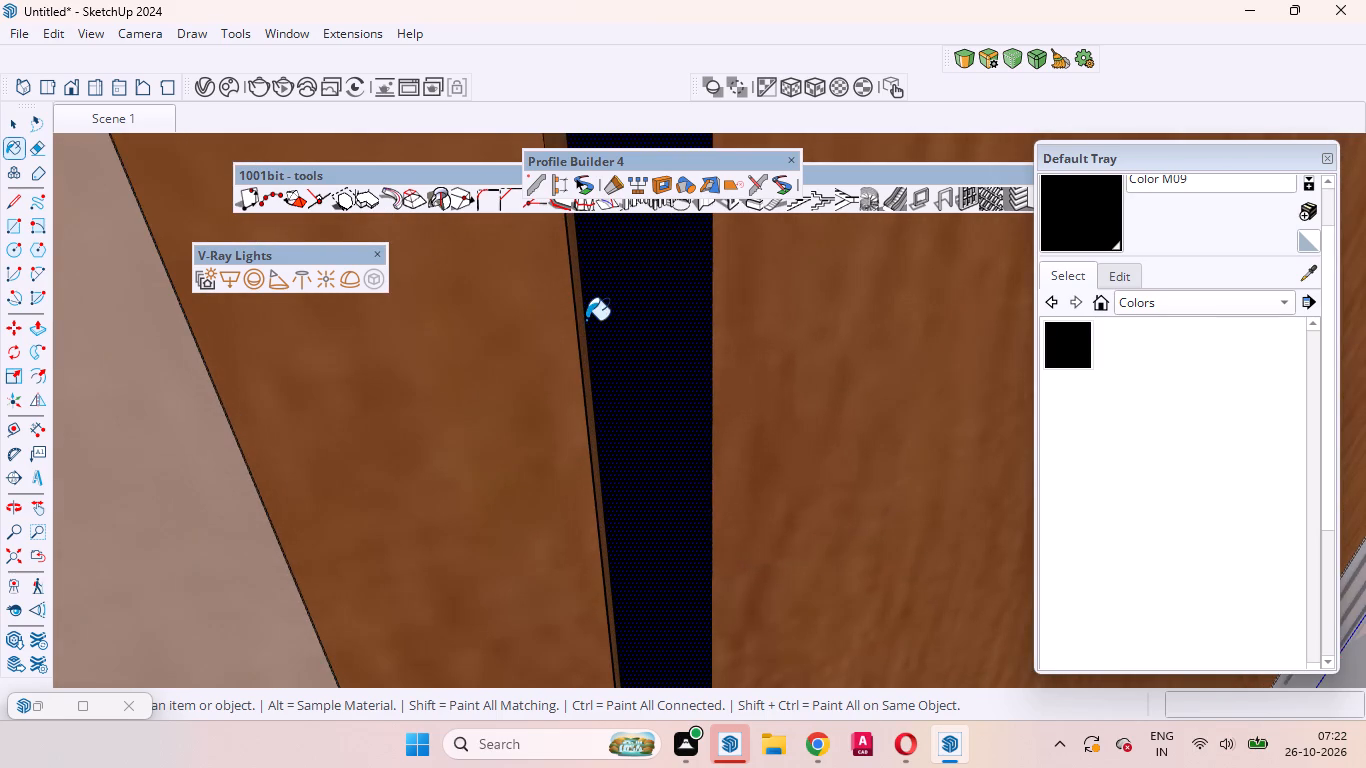
{"action": "left_click", "coordinate": [581, 330]}
{"action": "scroll", "coordinate": [724, 334], "scroll_direction": "down", "scroll_amount": 15}
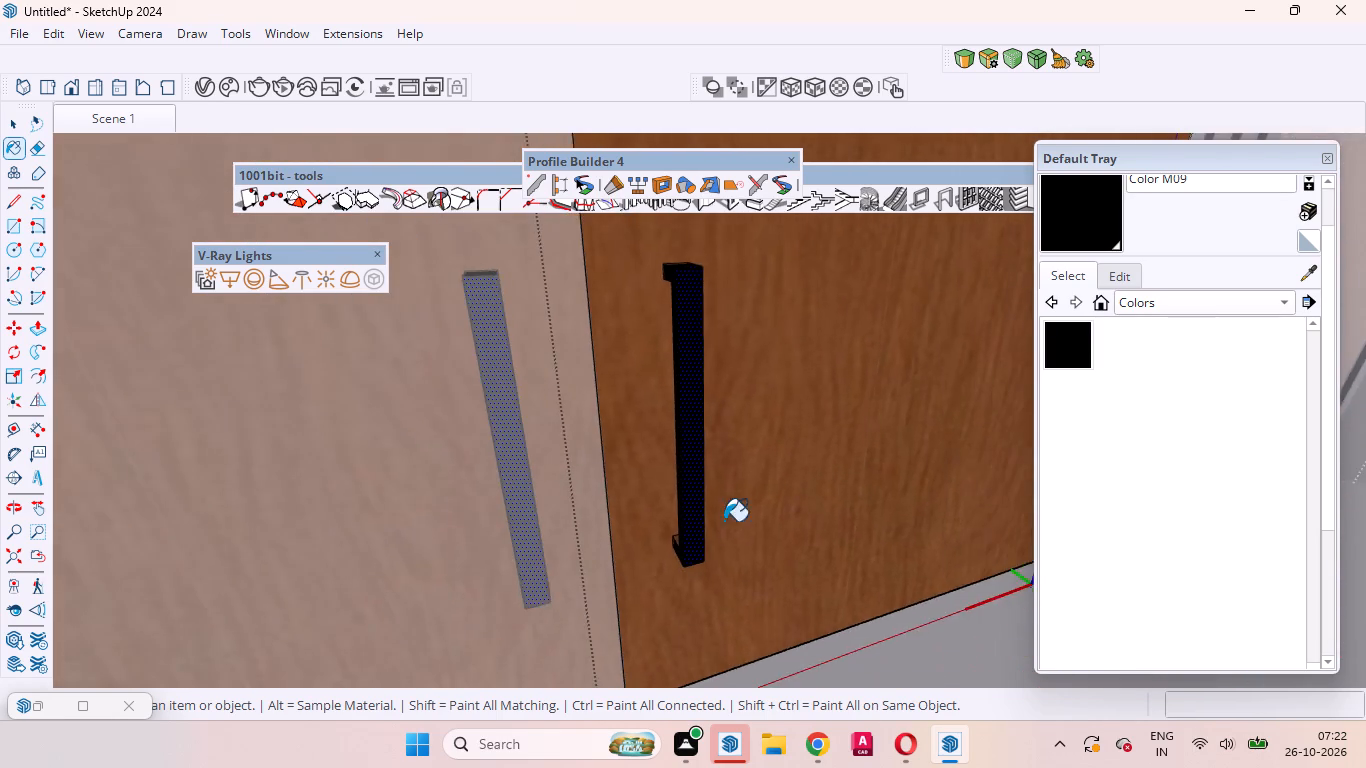
{"action": "scroll", "coordinate": [724, 557], "scroll_direction": "up", "scroll_amount": 13}
{"action": "middle_click_drag", "start_coordinate": [643, 545], "coordinate": [791, 559]}
{"action": "scroll", "coordinate": [645, 547], "scroll_direction": "up", "scroll_amount": 1}
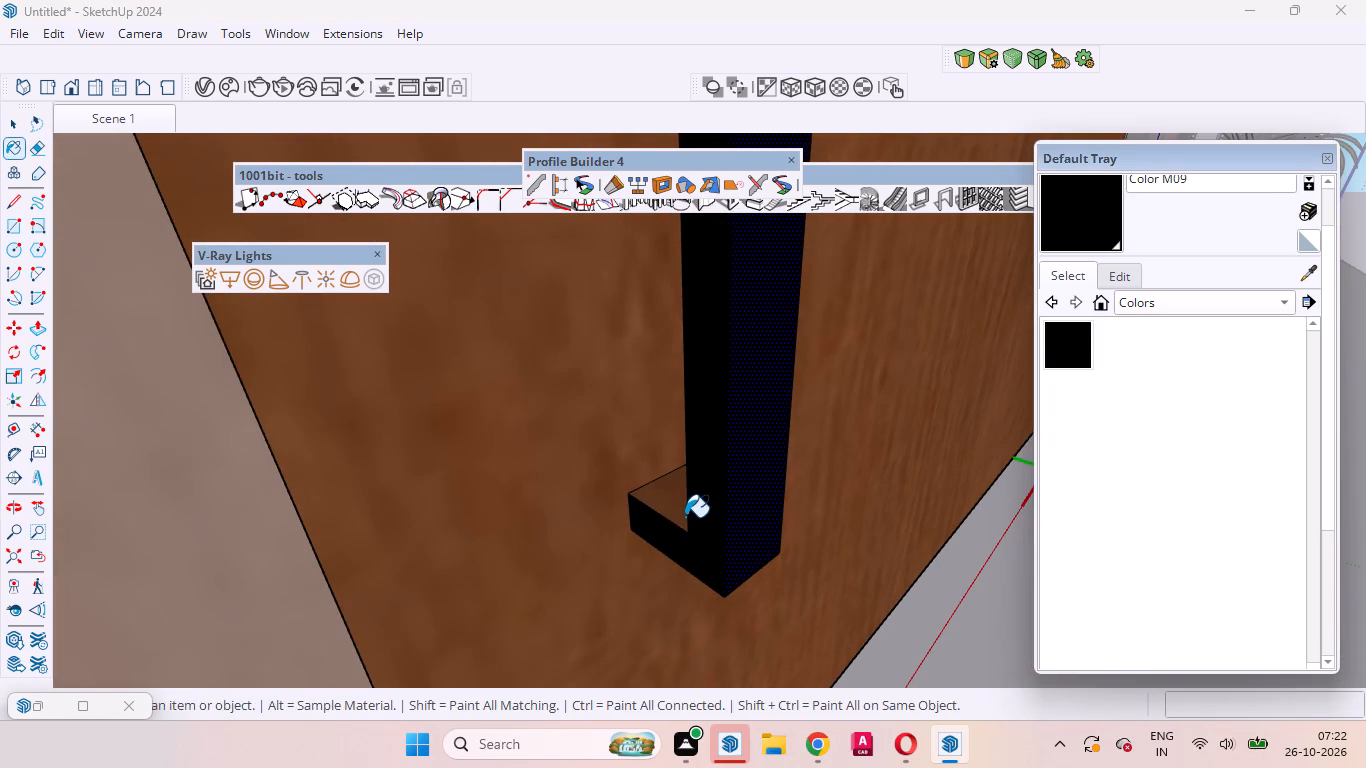
{"action": "left_click", "coordinate": [672, 501]}
{"action": "scroll", "coordinate": [634, 589], "scroll_direction": "down", "scroll_amount": 15}
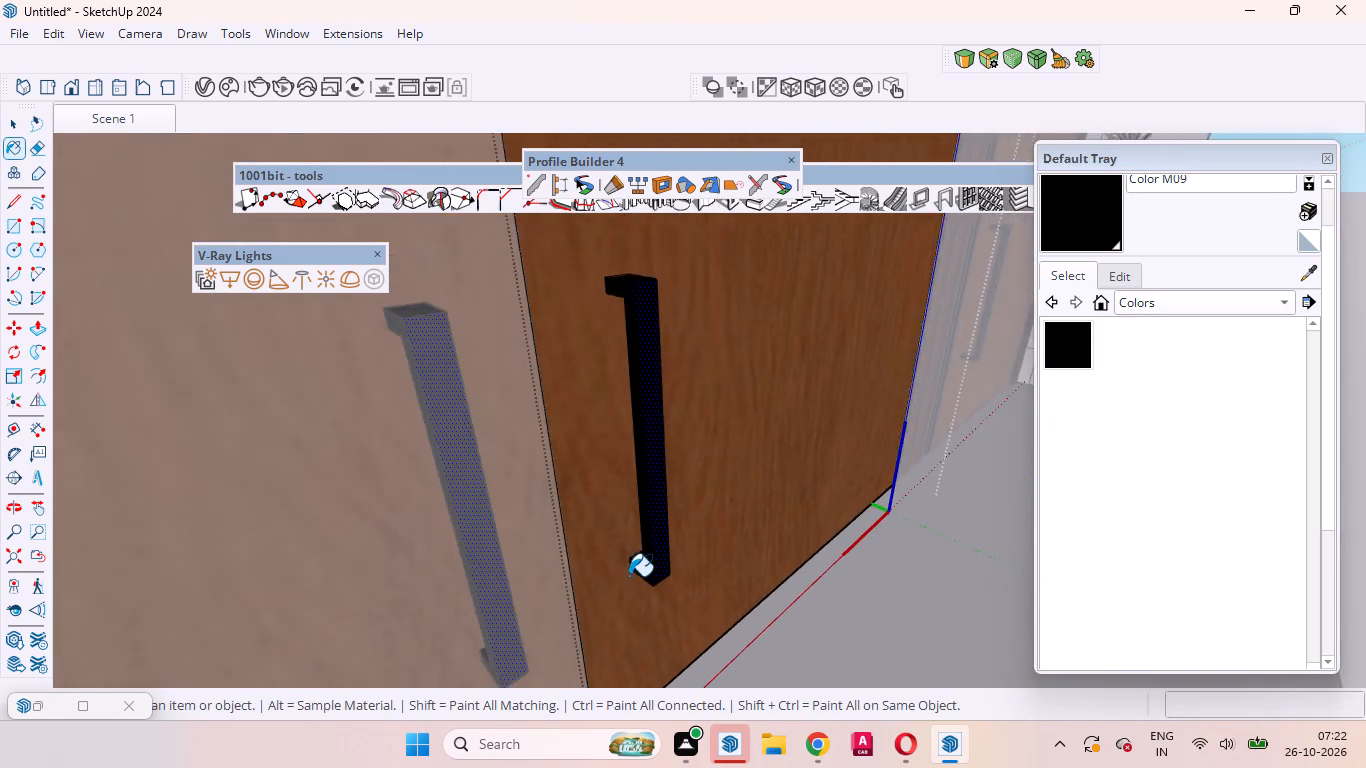
{"action": "scroll", "coordinate": [629, 576], "scroll_direction": "down", "scroll_amount": 5}
{"action": "scroll", "coordinate": [610, 400], "scroll_direction": "up", "scroll_amount": 17}
{"action": "middle_click_drag", "start_coordinate": [645, 442], "coordinate": [663, 242]}
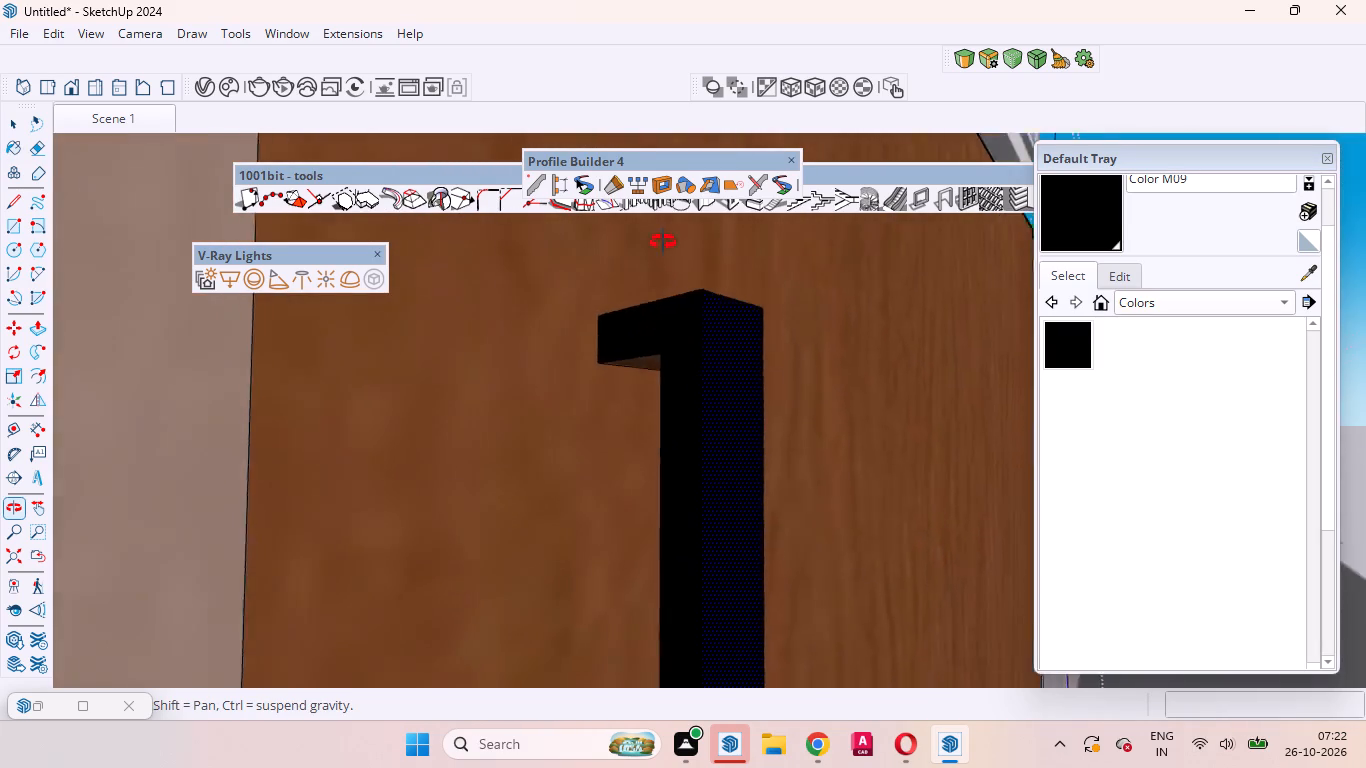
{"action": "middle_click_drag", "start_coordinate": [663, 242], "coordinate": [693, 191]}
{"action": "left_click", "coordinate": [652, 347]}
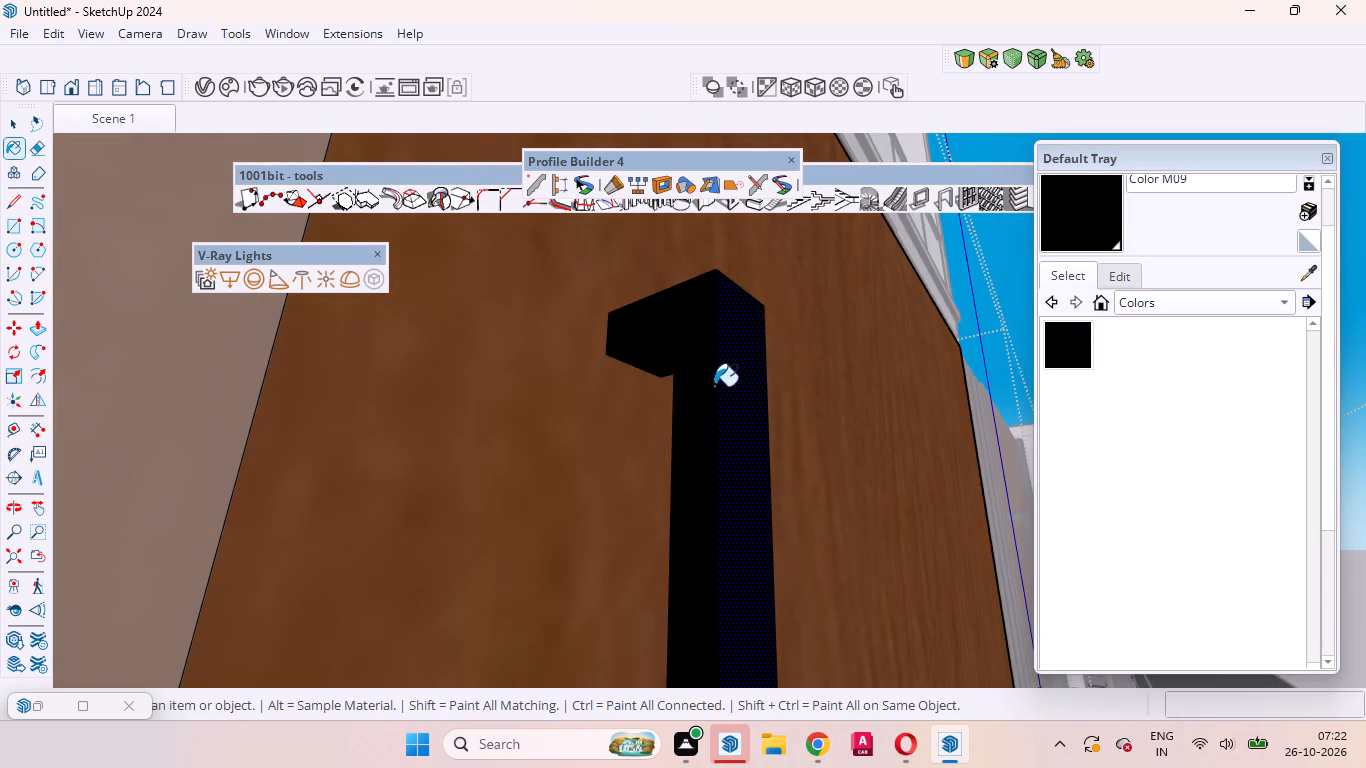
Return to the Scene 1 view and leave the double-gate leaf's nested groups and the house group.
{"action": "middle_click_drag", "start_coordinate": [691, 393], "coordinate": [152, 421]}
{"action": "scroll", "coordinate": [1026, 439], "scroll_direction": "down", "scroll_amount": 7}
{"action": "scroll", "coordinate": [892, 366], "scroll_direction": "up", "scroll_amount": 2}
{"action": "scroll", "coordinate": [892, 366], "scroll_direction": "down", "scroll_amount": 5}
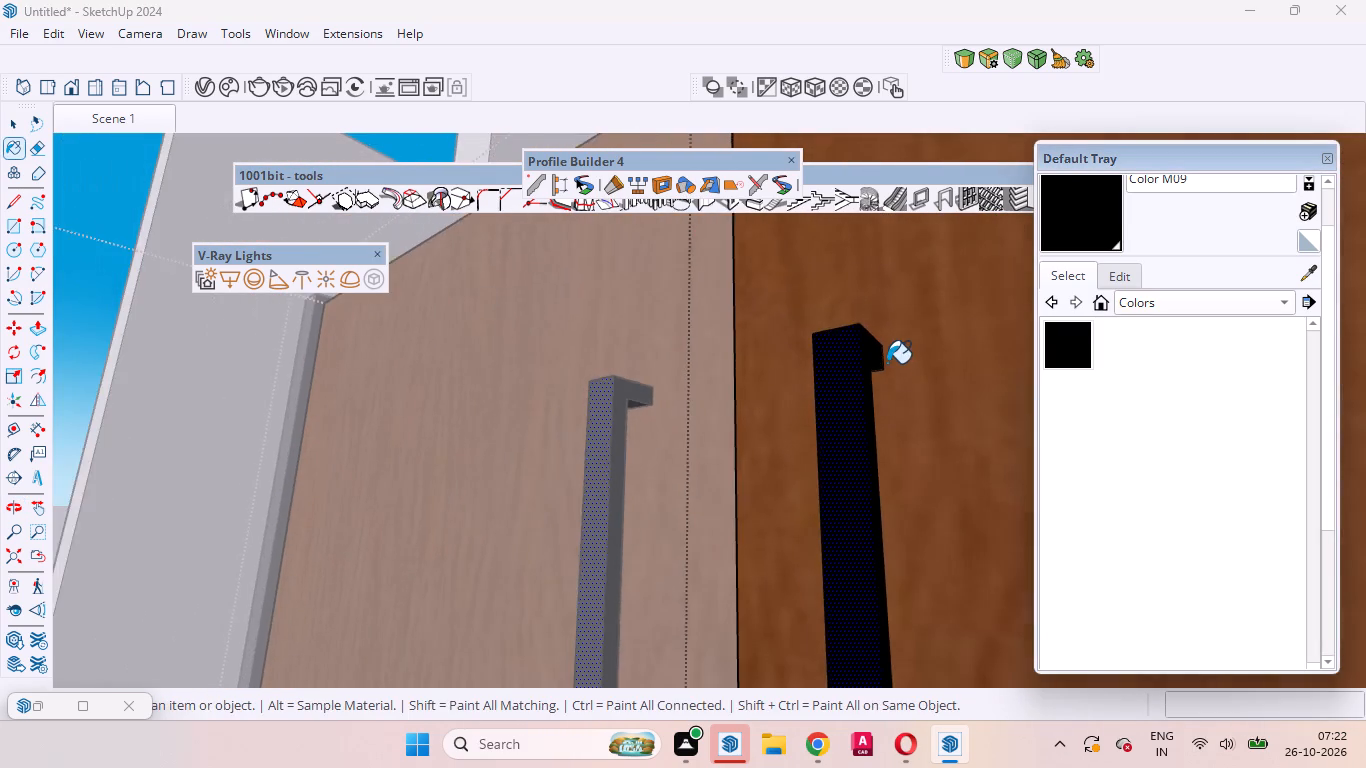
{"action": "scroll", "coordinate": [887, 363], "scroll_direction": "down", "scroll_amount": 2}
{"action": "key", "text": "space"}
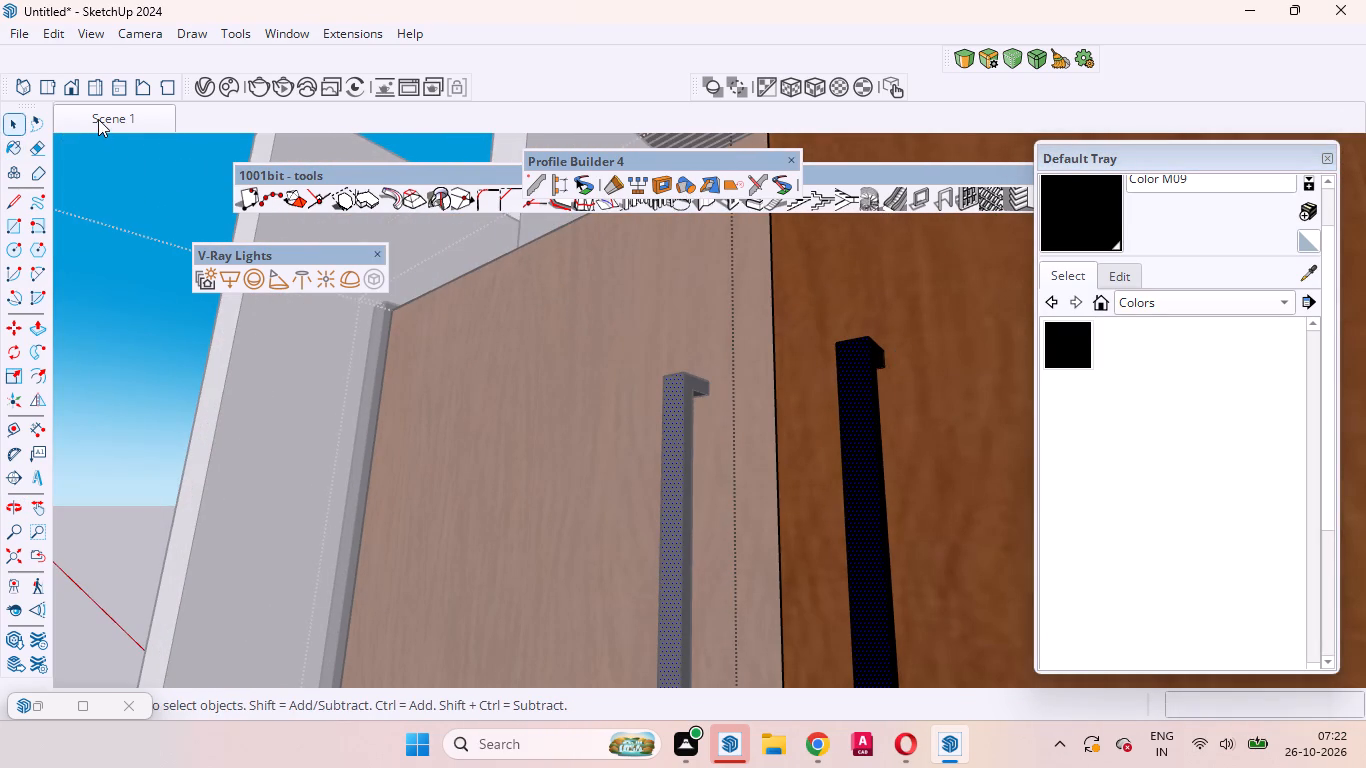
{"action": "left_click", "coordinate": [99, 118]}
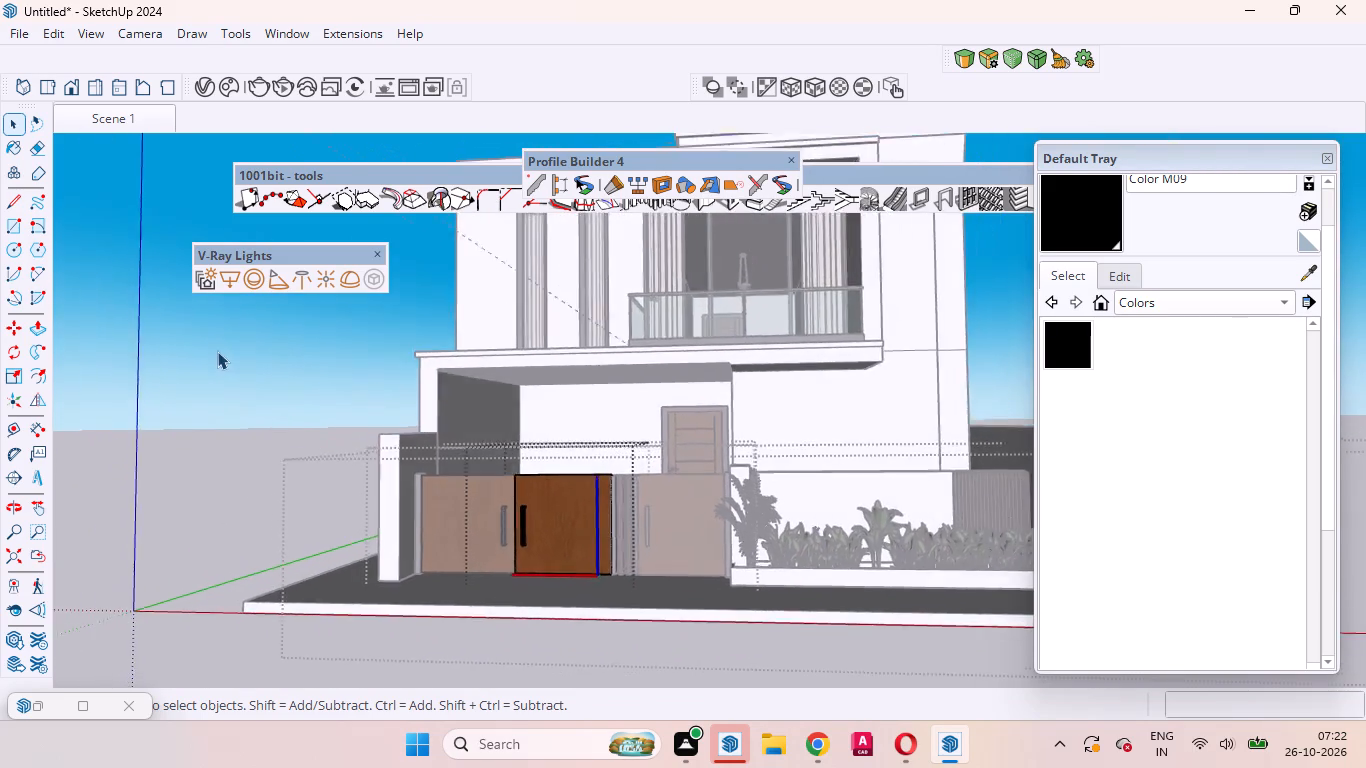
{"action": "double_click", "coordinate": [213, 385]}
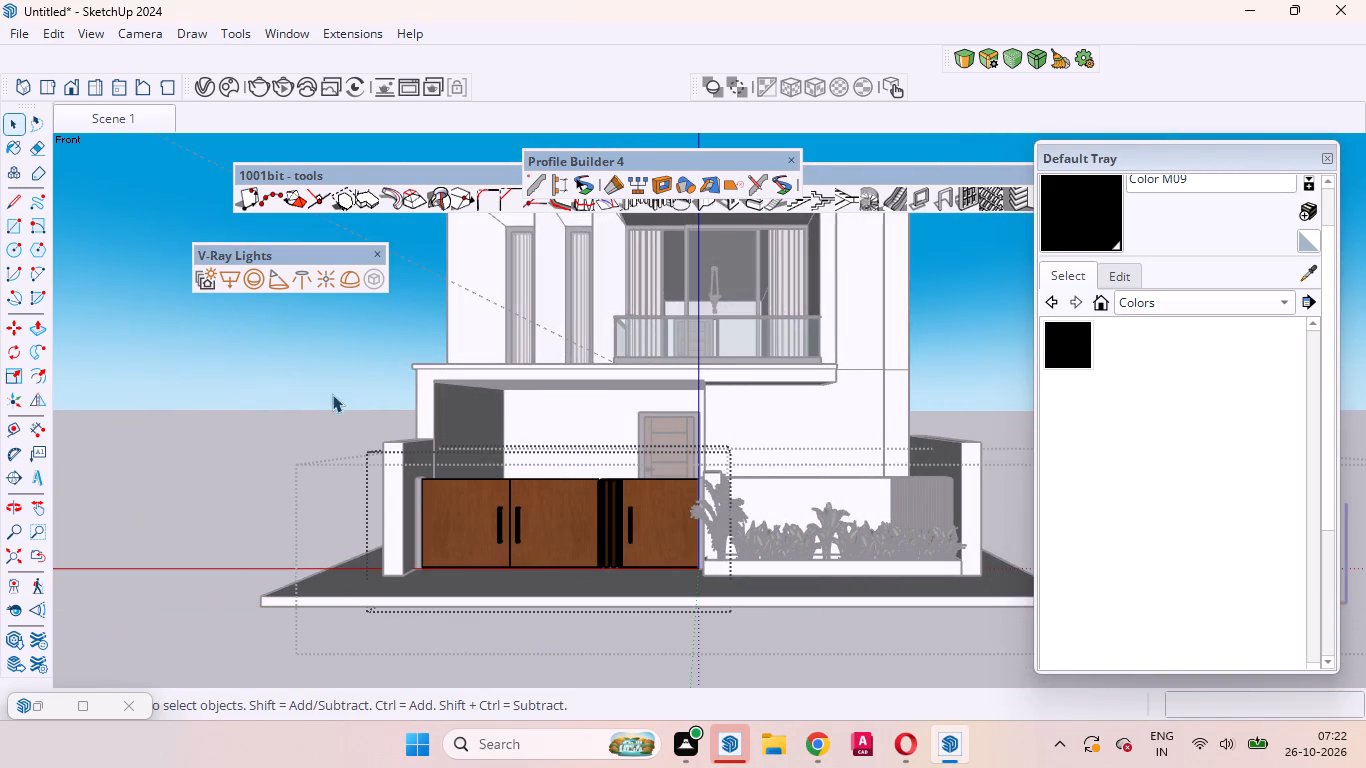
{"action": "double_click", "coordinate": [123, 399]}
{"action": "left_click", "coordinate": [174, 401]}
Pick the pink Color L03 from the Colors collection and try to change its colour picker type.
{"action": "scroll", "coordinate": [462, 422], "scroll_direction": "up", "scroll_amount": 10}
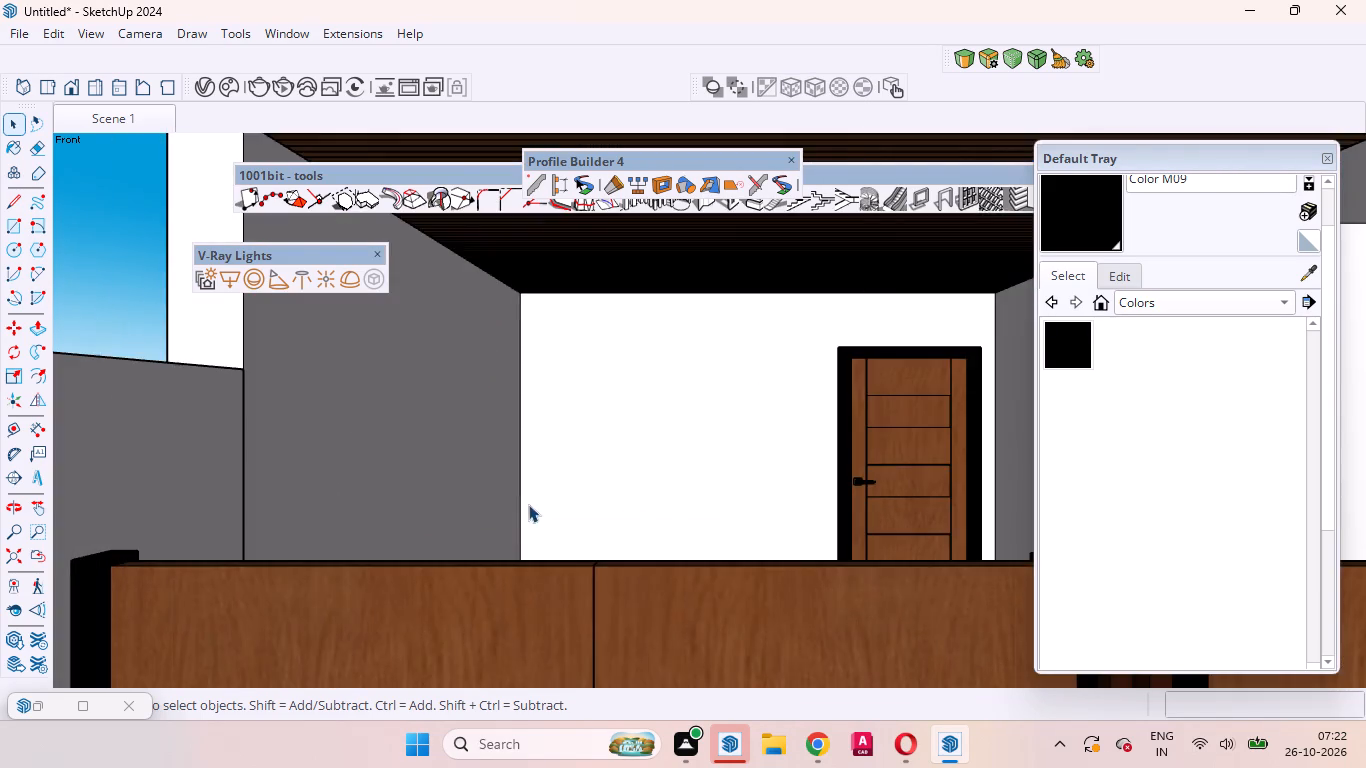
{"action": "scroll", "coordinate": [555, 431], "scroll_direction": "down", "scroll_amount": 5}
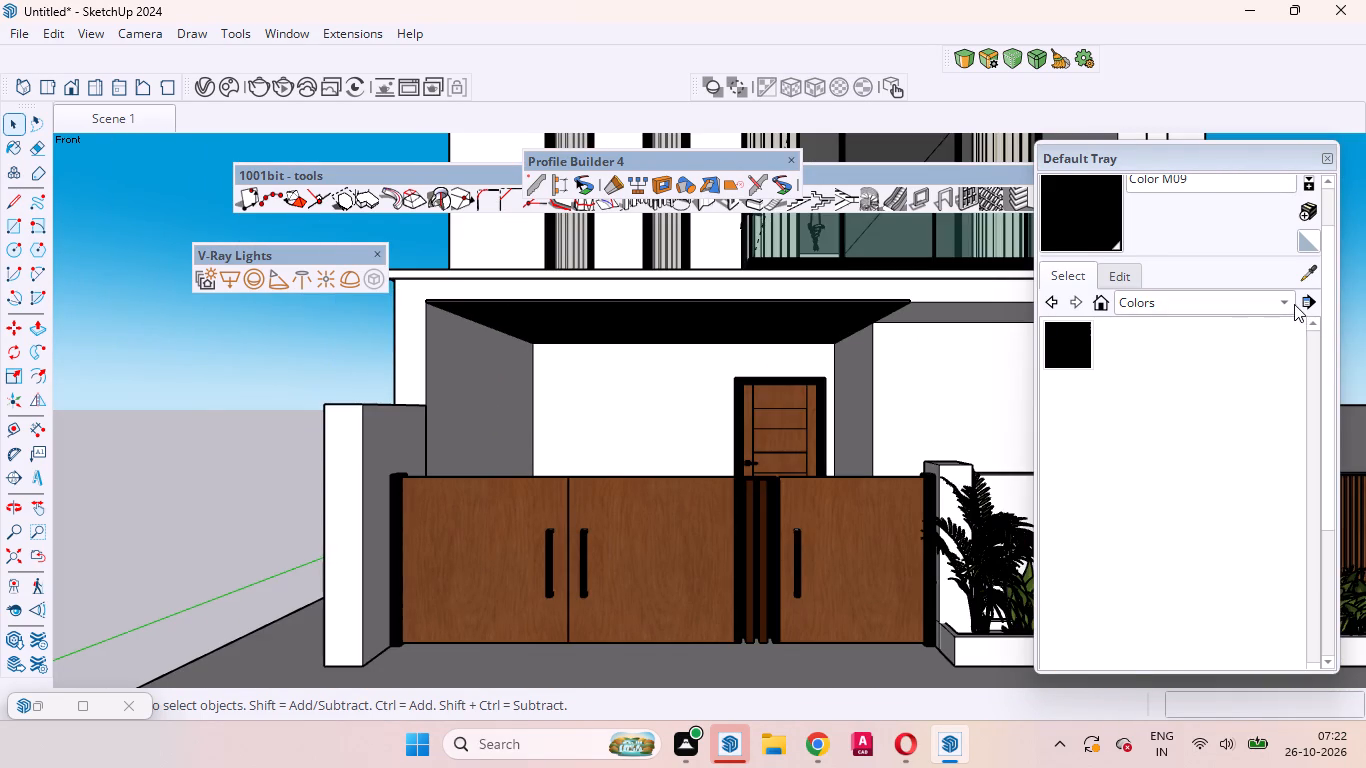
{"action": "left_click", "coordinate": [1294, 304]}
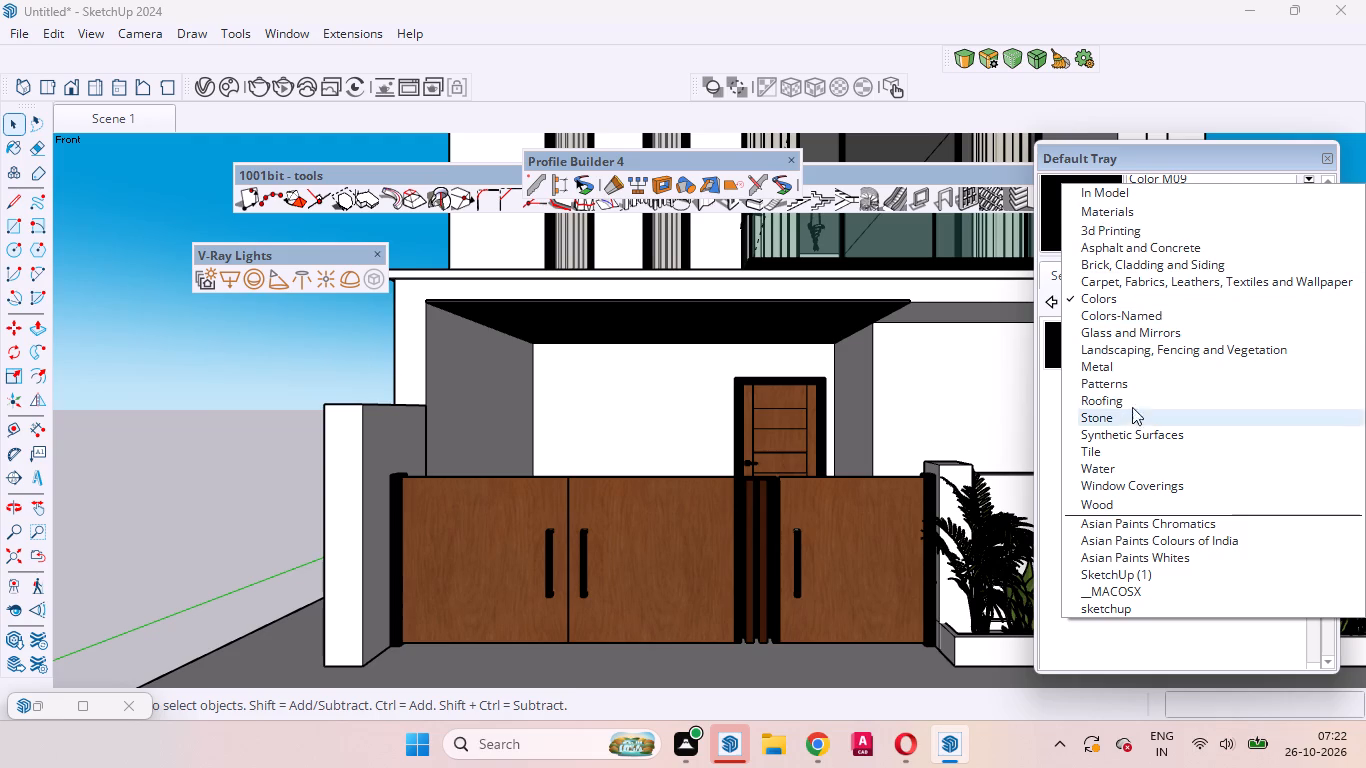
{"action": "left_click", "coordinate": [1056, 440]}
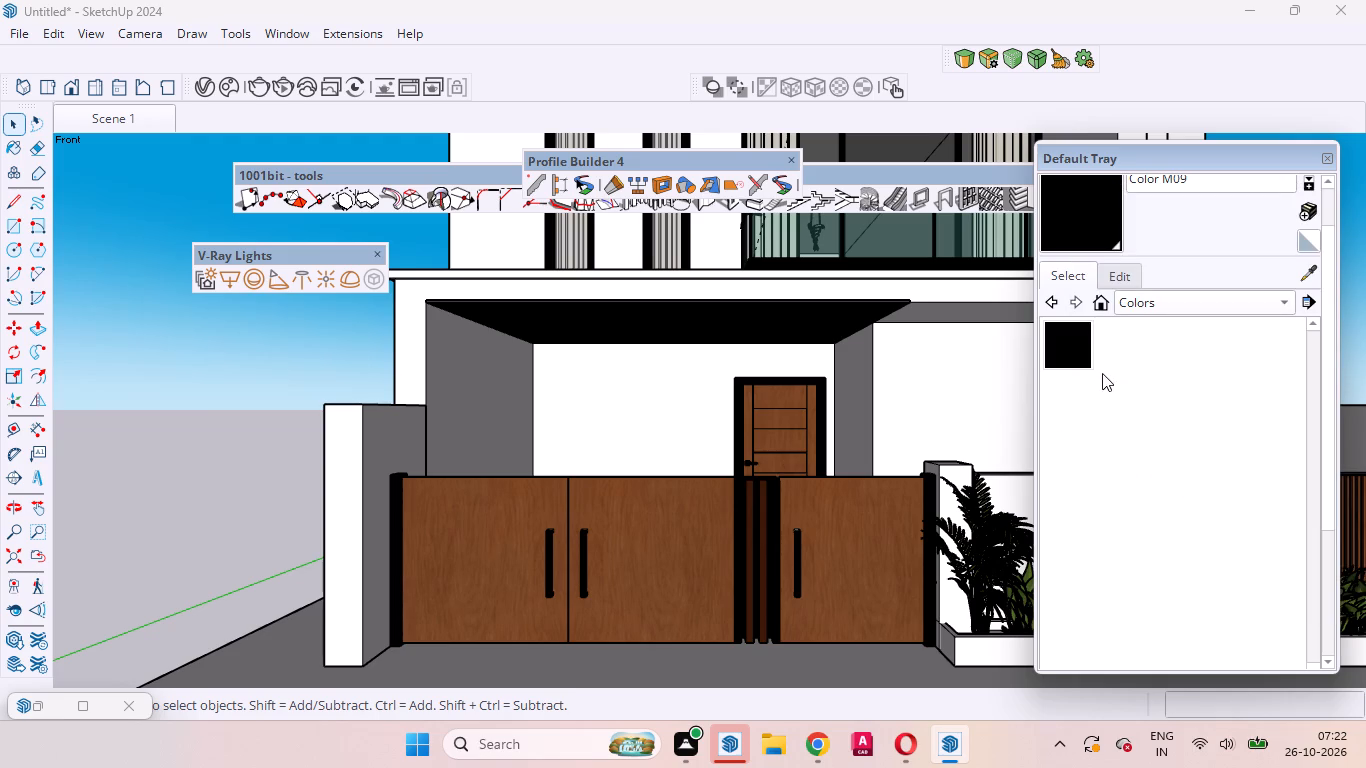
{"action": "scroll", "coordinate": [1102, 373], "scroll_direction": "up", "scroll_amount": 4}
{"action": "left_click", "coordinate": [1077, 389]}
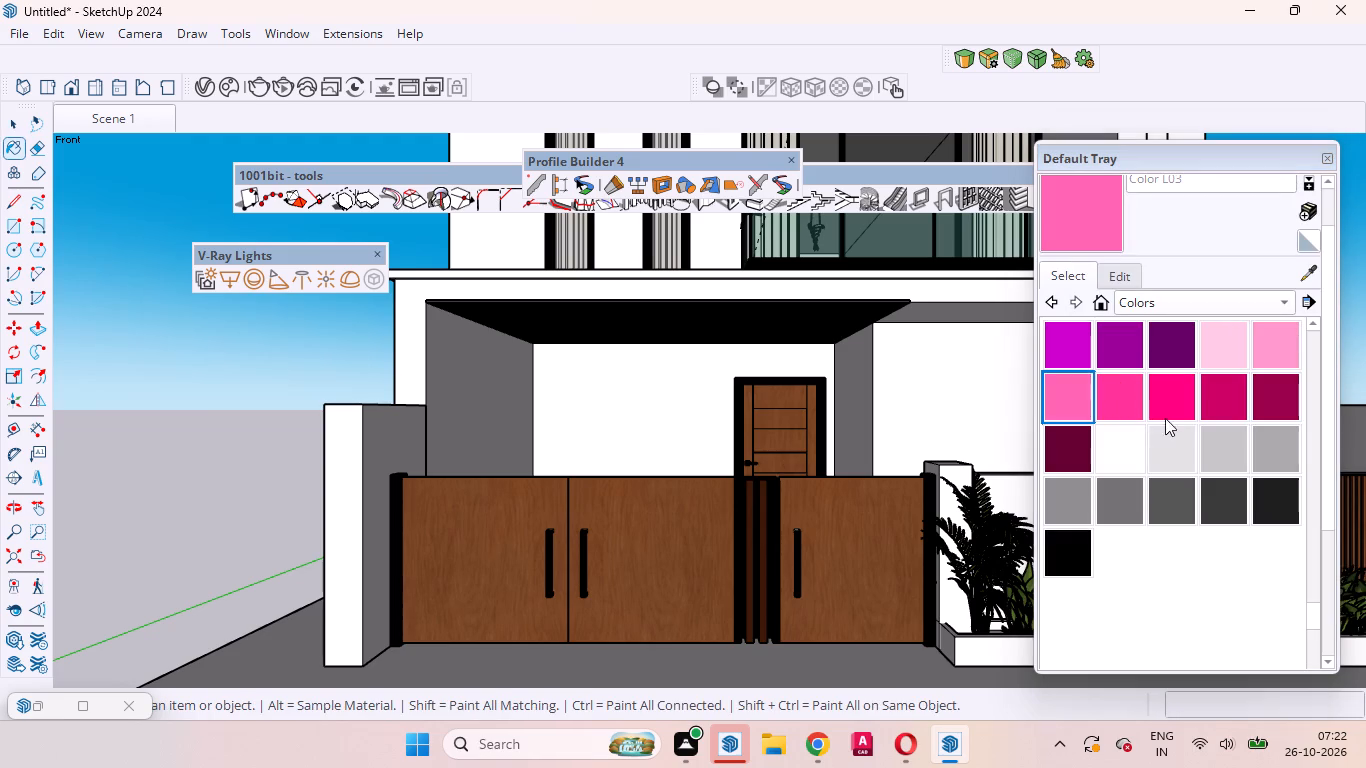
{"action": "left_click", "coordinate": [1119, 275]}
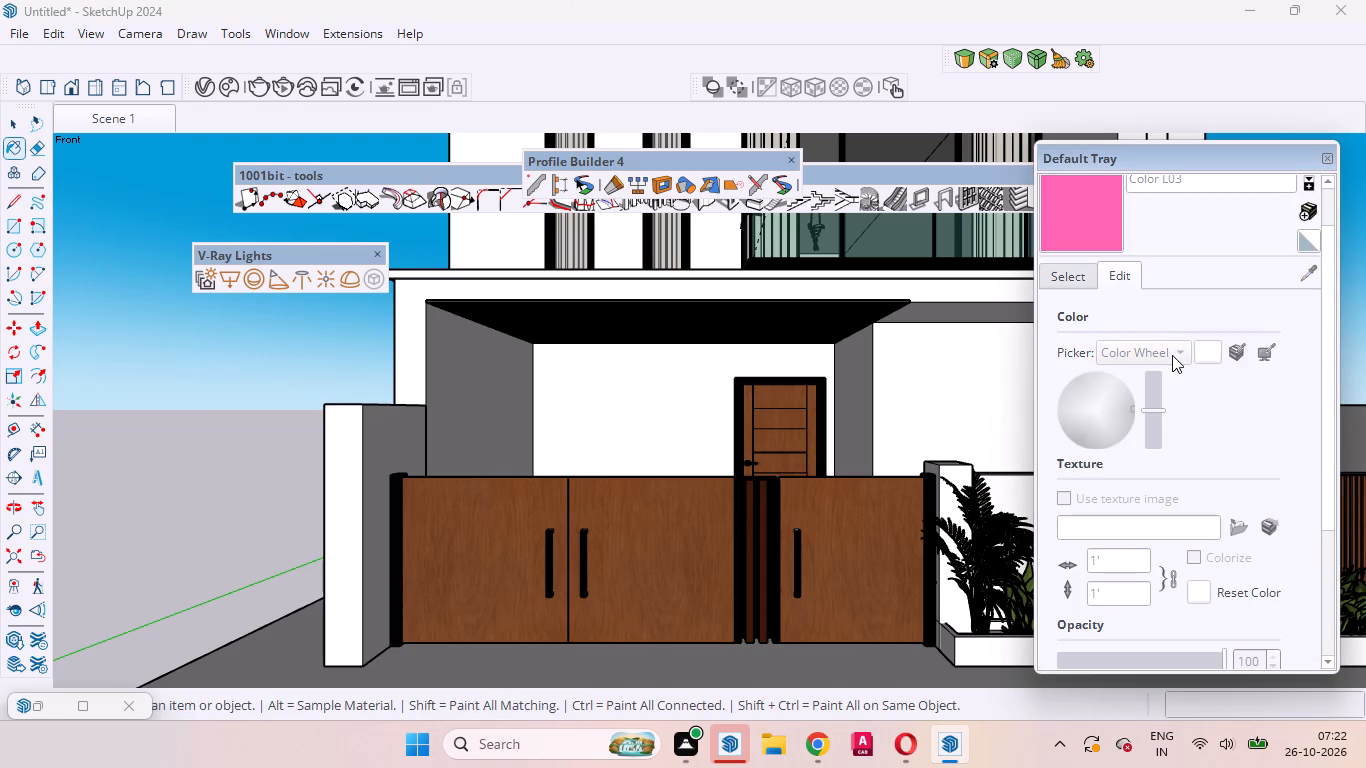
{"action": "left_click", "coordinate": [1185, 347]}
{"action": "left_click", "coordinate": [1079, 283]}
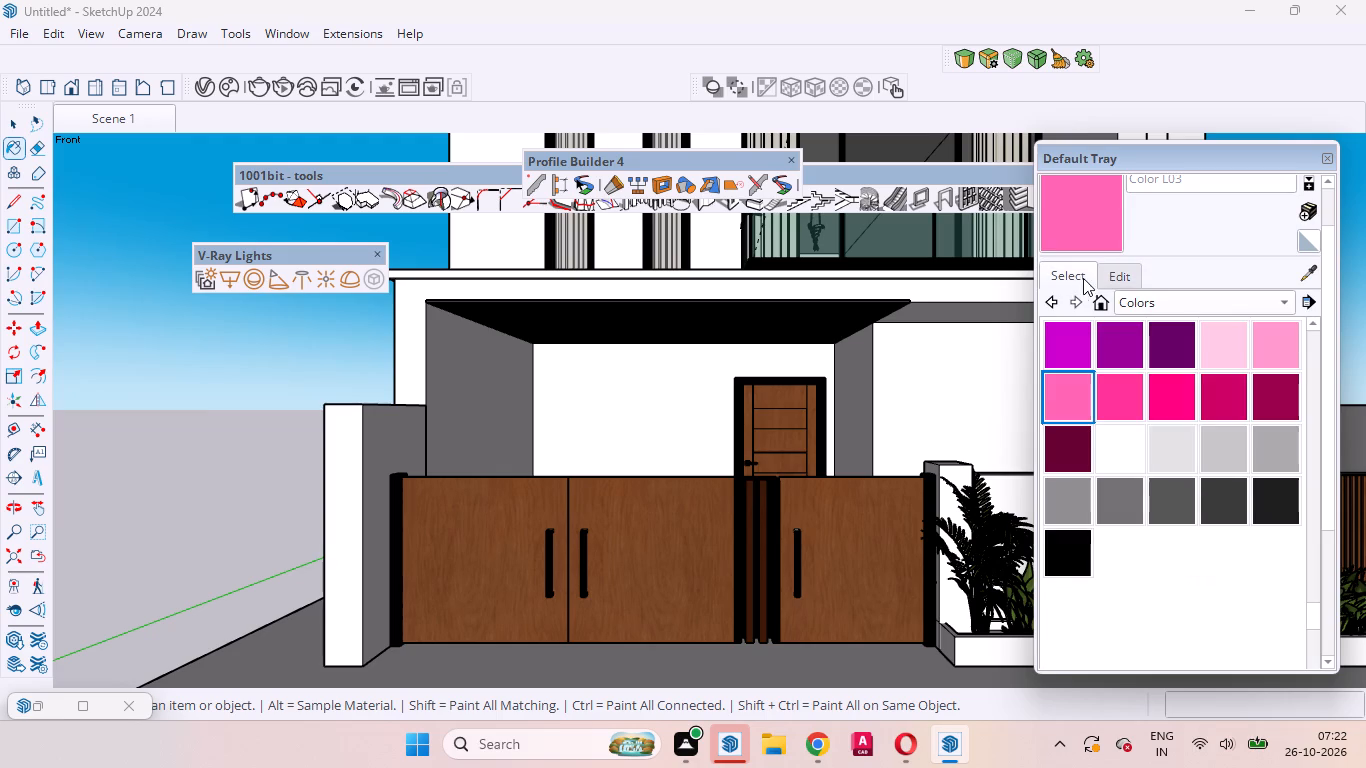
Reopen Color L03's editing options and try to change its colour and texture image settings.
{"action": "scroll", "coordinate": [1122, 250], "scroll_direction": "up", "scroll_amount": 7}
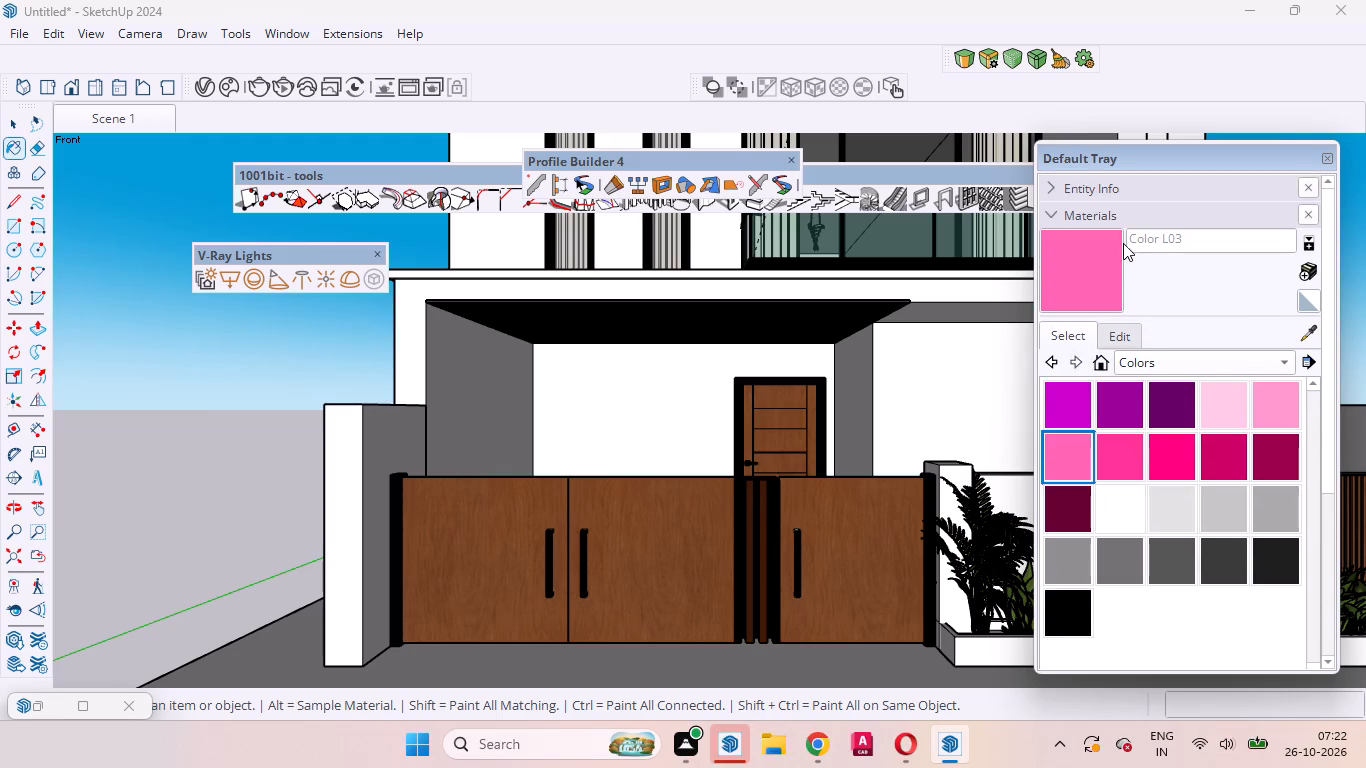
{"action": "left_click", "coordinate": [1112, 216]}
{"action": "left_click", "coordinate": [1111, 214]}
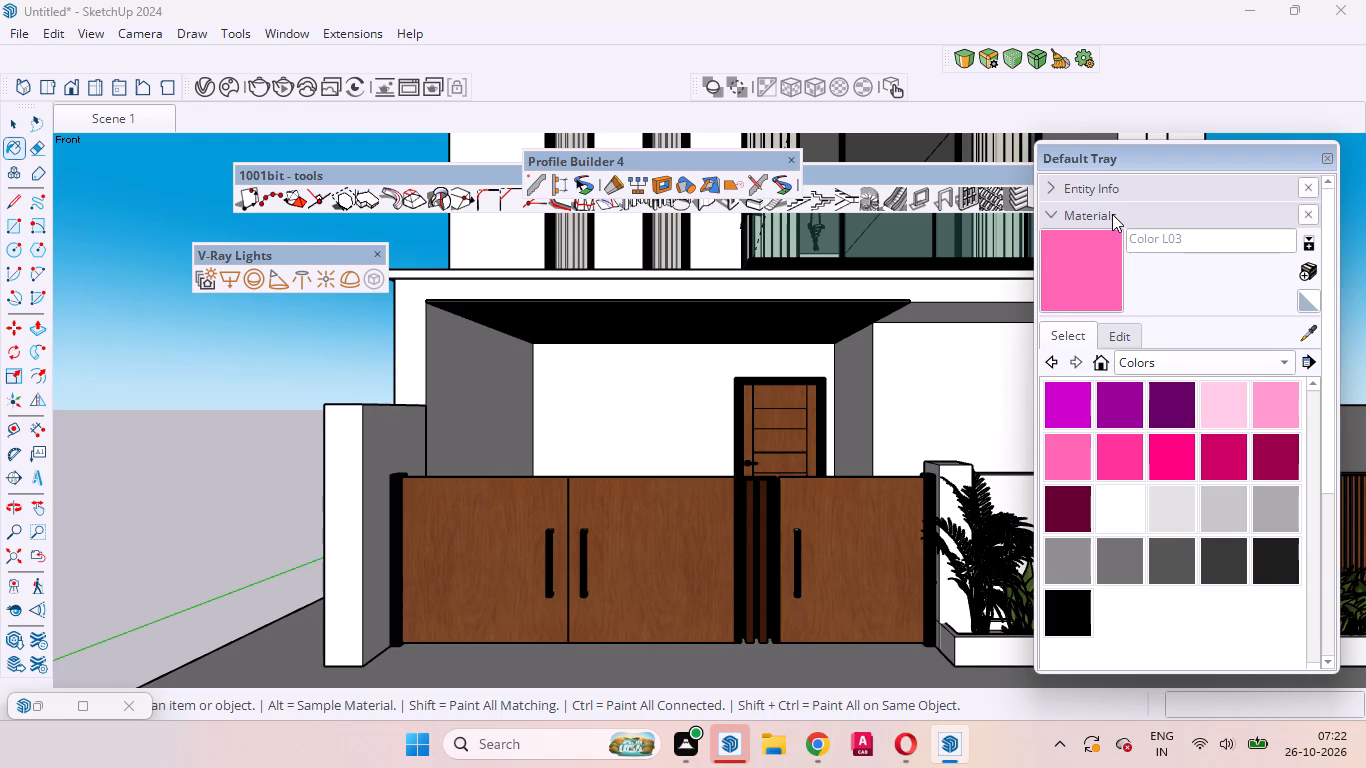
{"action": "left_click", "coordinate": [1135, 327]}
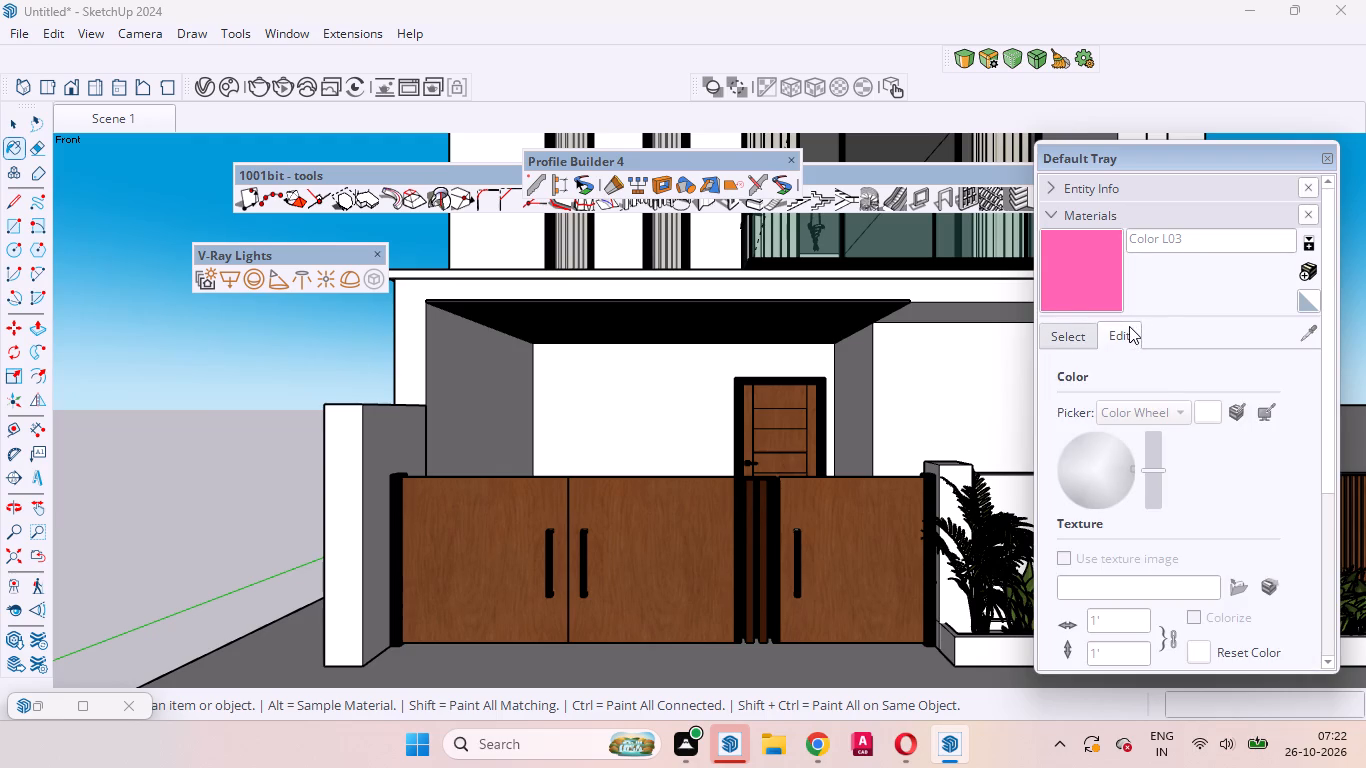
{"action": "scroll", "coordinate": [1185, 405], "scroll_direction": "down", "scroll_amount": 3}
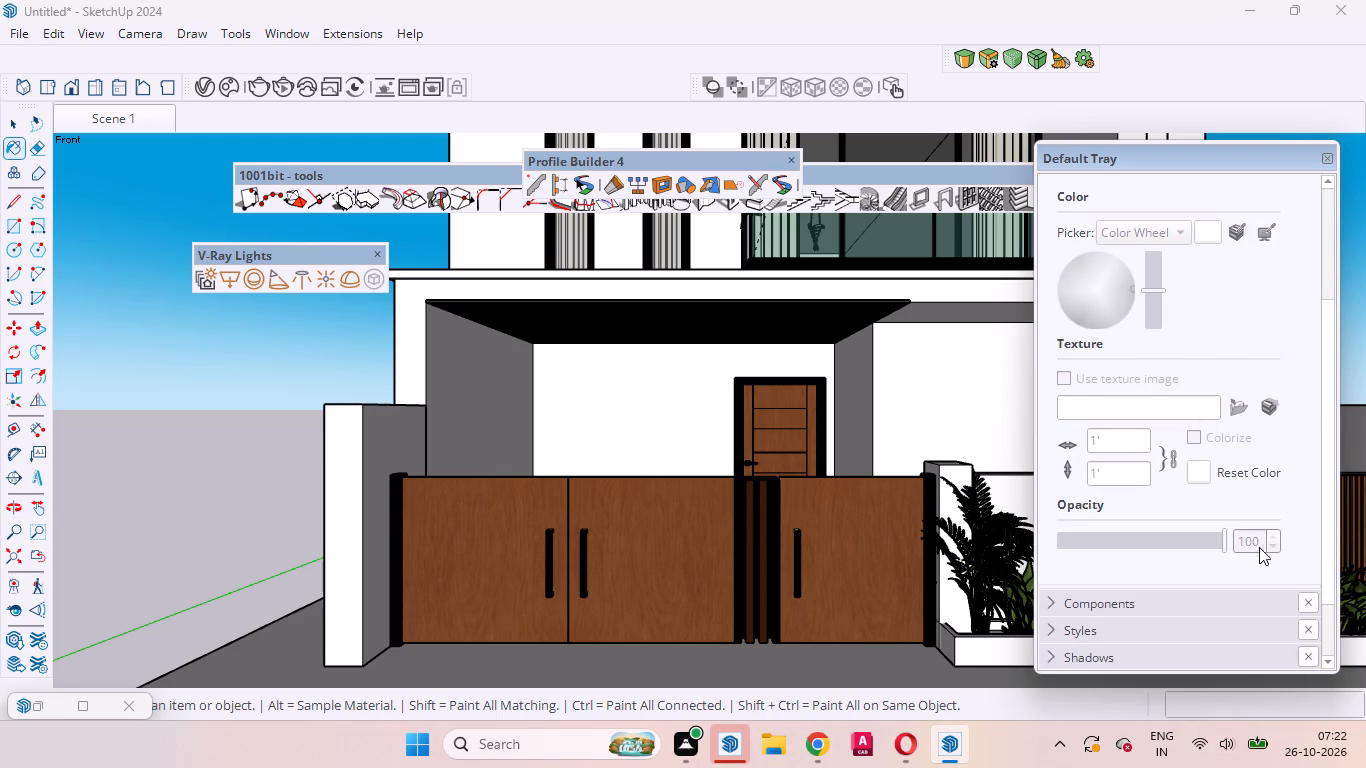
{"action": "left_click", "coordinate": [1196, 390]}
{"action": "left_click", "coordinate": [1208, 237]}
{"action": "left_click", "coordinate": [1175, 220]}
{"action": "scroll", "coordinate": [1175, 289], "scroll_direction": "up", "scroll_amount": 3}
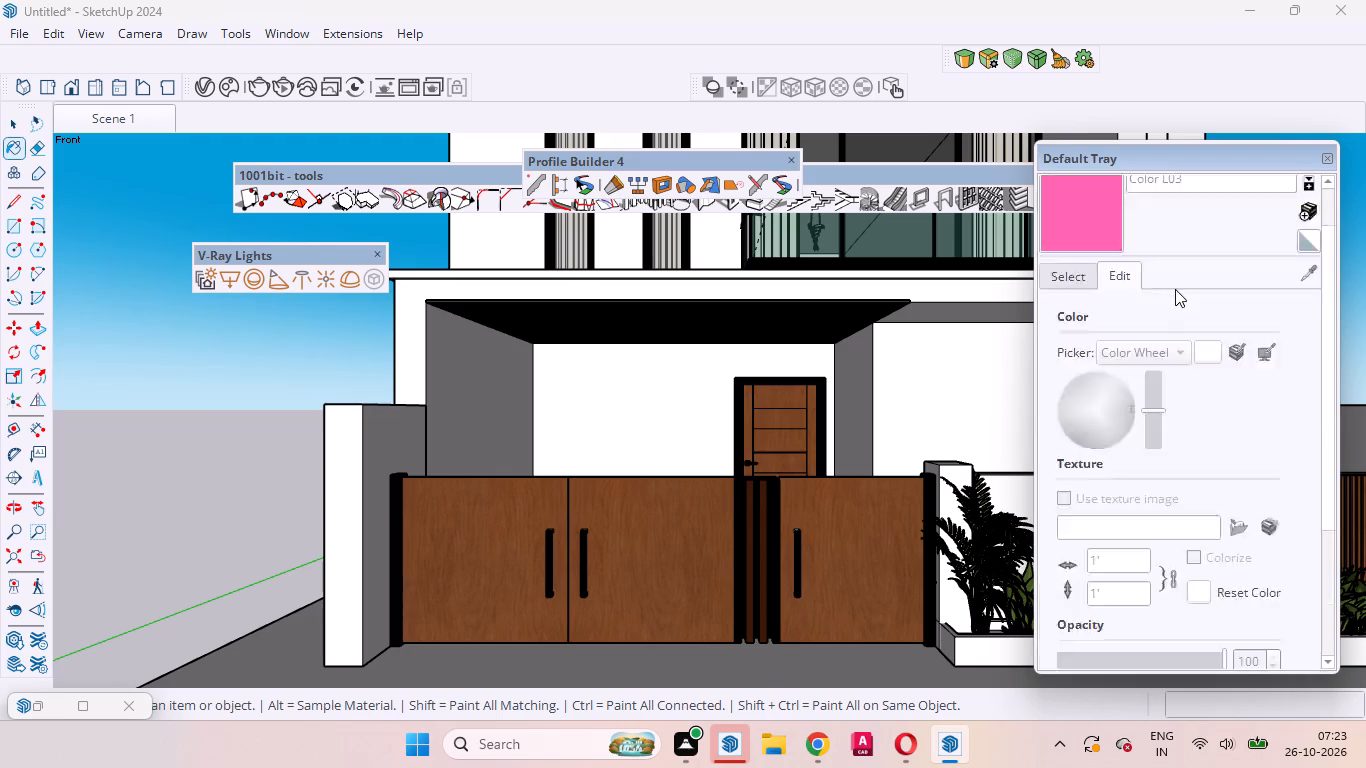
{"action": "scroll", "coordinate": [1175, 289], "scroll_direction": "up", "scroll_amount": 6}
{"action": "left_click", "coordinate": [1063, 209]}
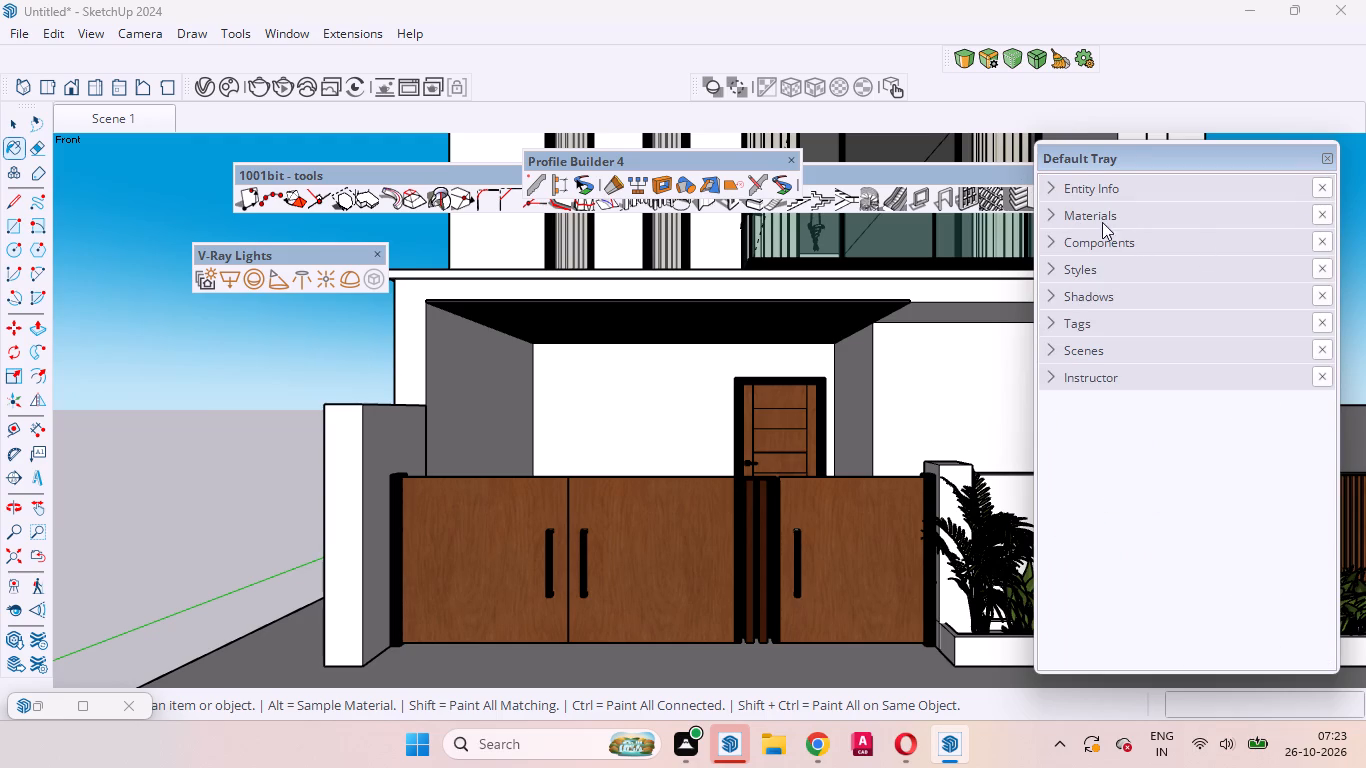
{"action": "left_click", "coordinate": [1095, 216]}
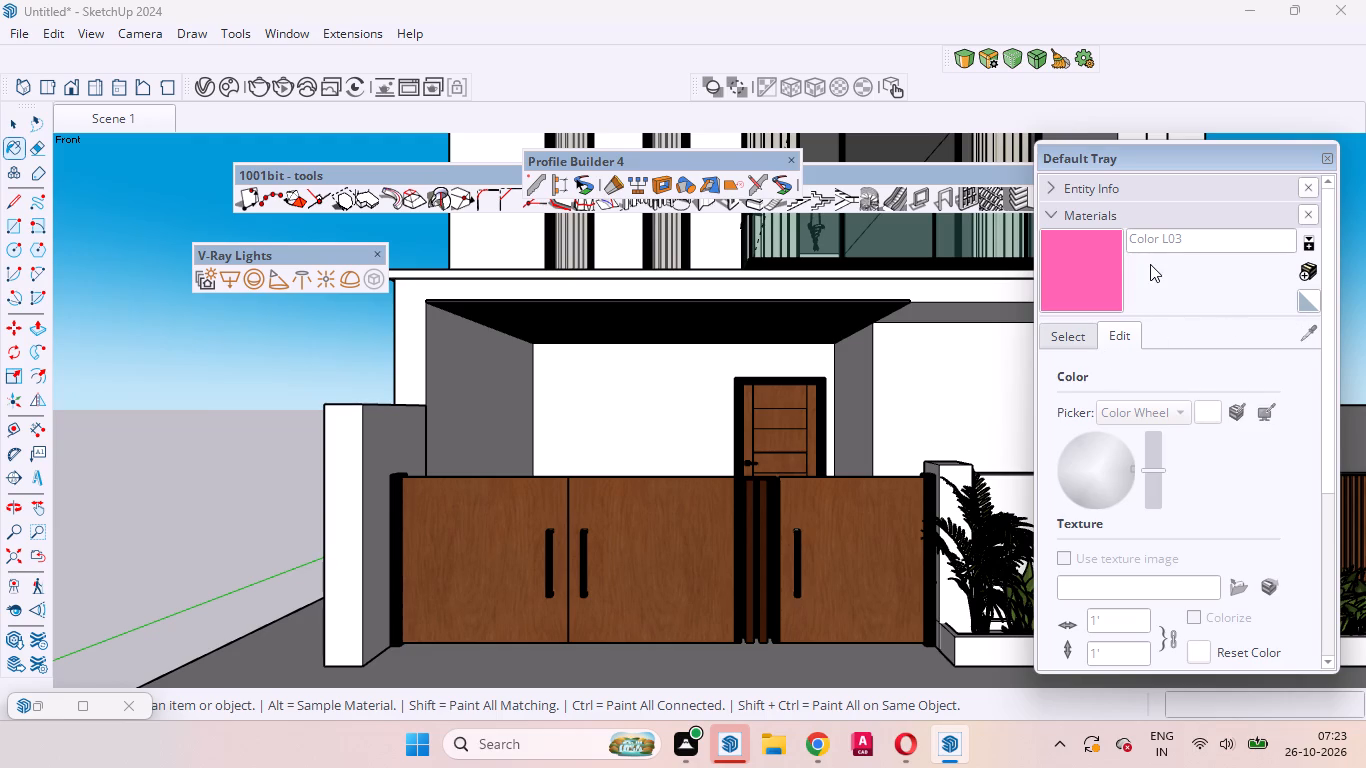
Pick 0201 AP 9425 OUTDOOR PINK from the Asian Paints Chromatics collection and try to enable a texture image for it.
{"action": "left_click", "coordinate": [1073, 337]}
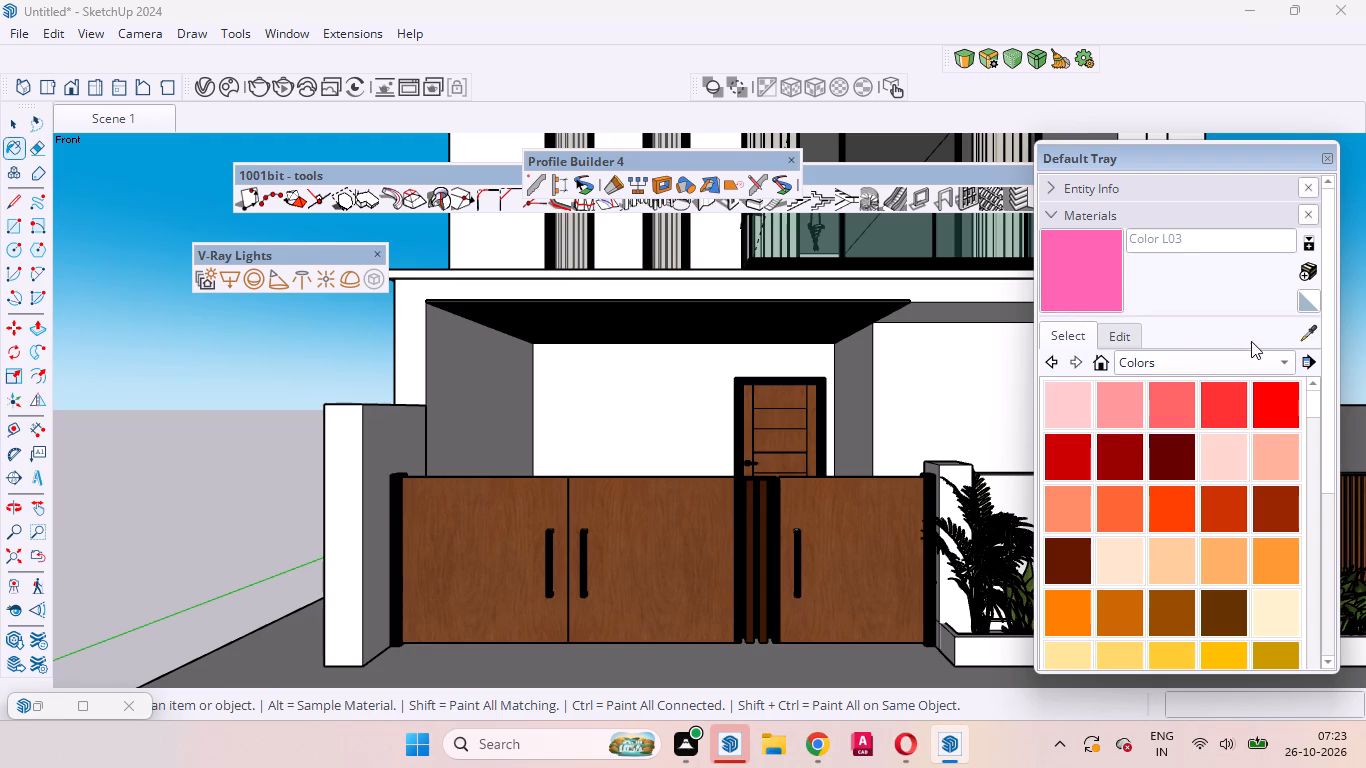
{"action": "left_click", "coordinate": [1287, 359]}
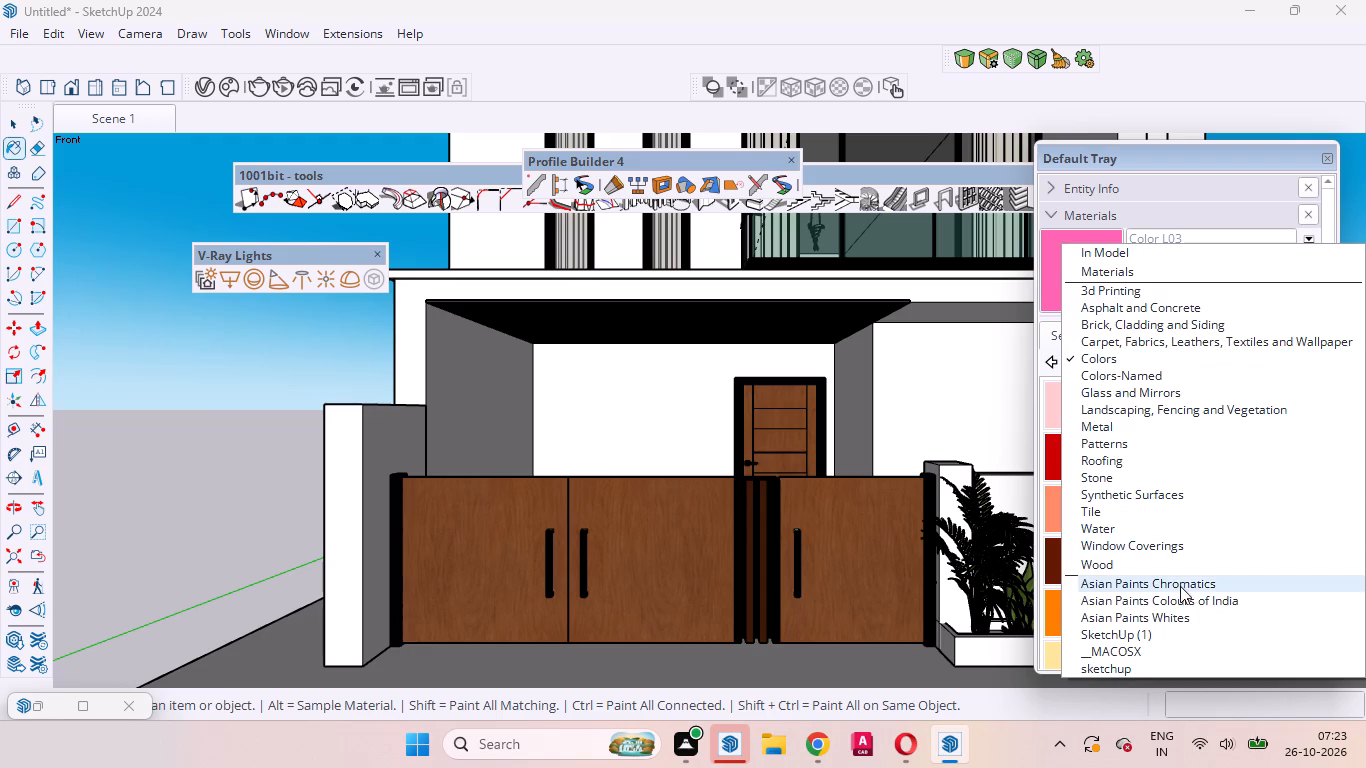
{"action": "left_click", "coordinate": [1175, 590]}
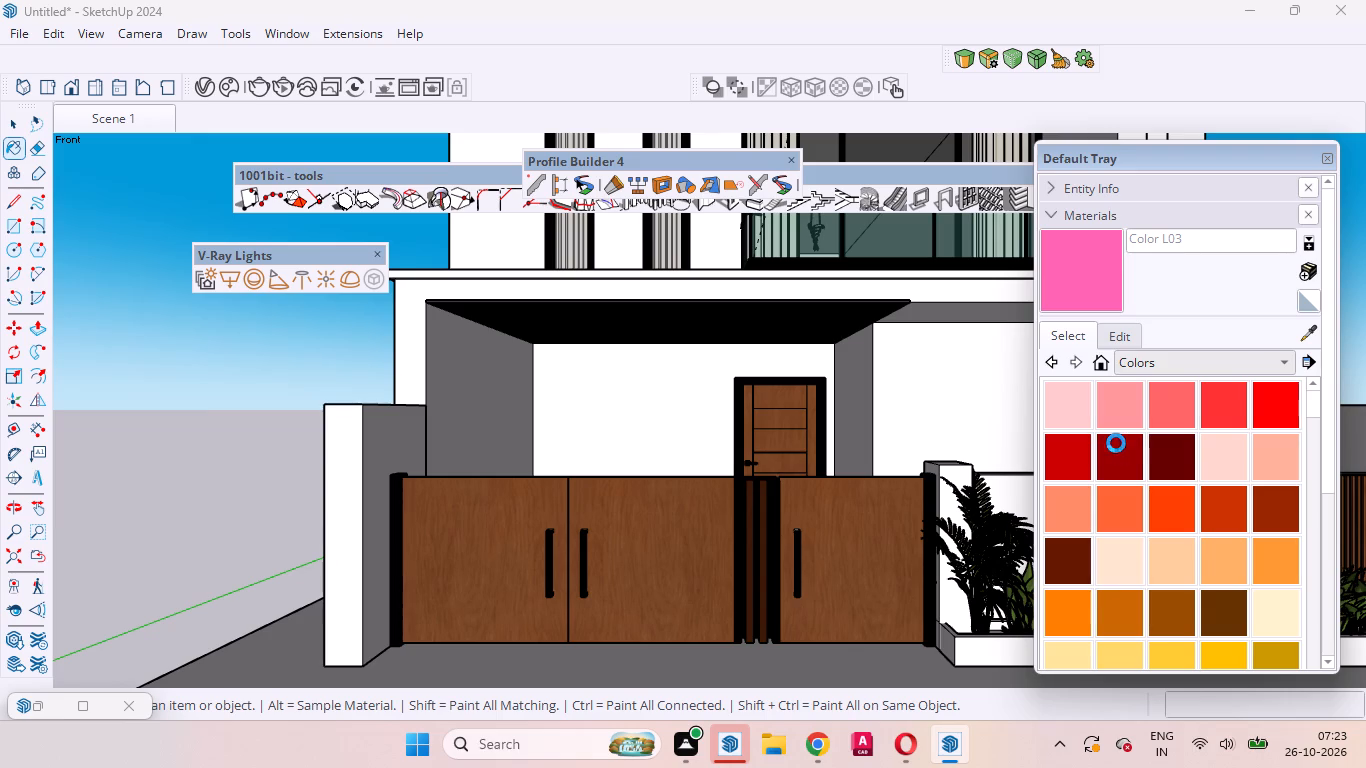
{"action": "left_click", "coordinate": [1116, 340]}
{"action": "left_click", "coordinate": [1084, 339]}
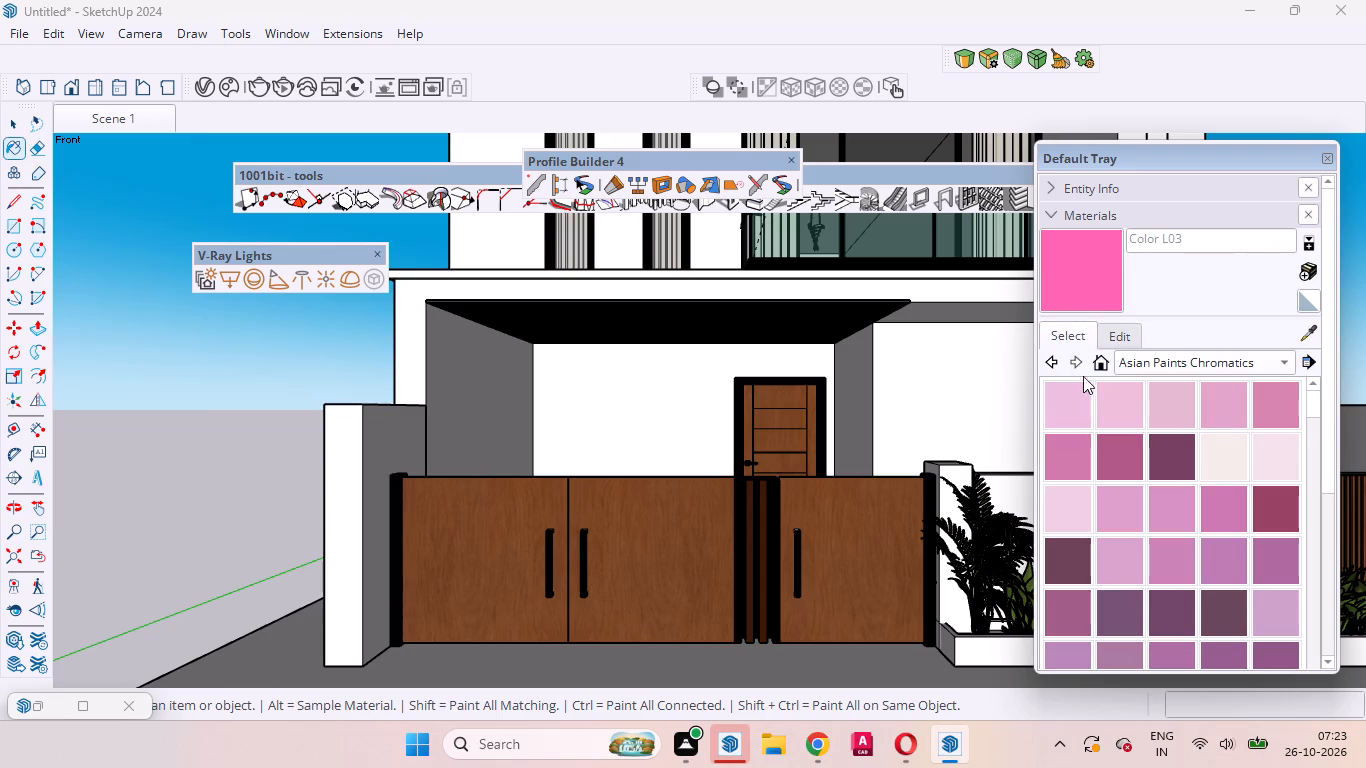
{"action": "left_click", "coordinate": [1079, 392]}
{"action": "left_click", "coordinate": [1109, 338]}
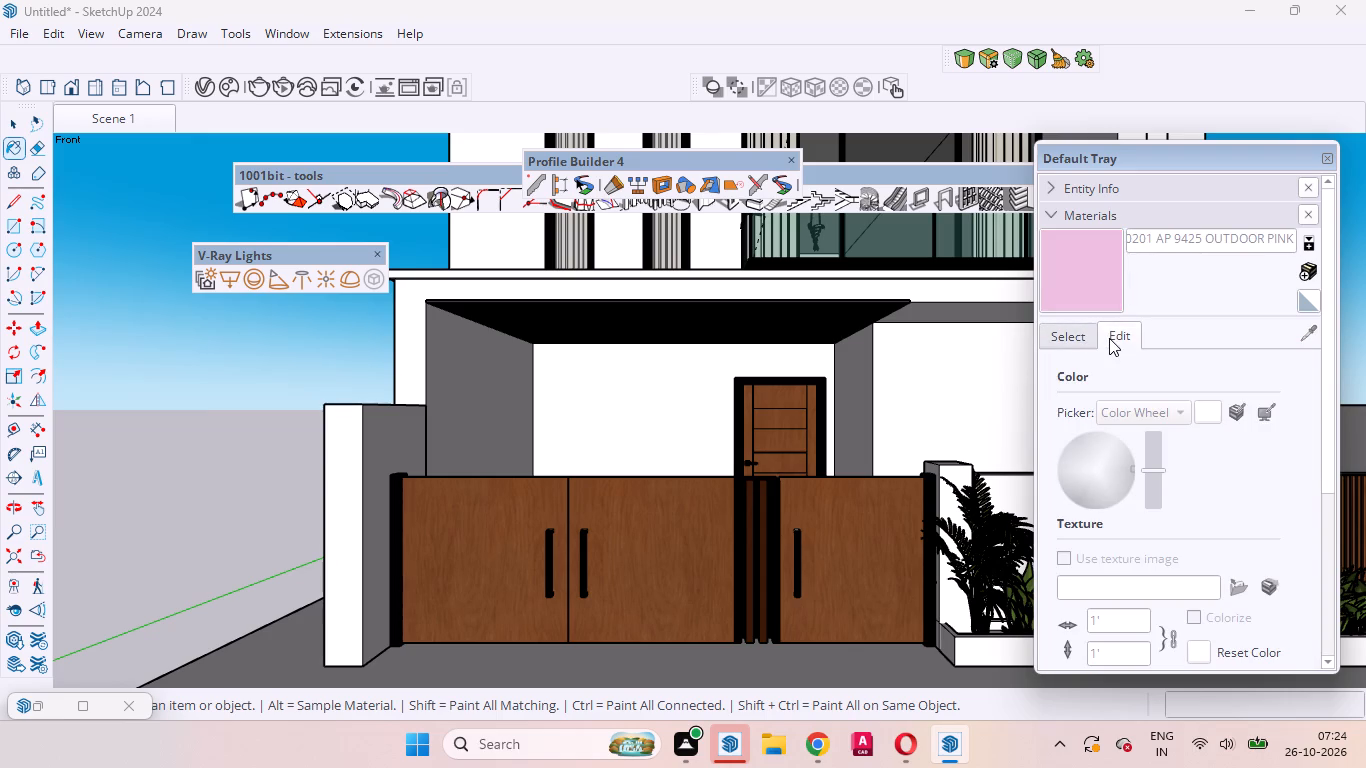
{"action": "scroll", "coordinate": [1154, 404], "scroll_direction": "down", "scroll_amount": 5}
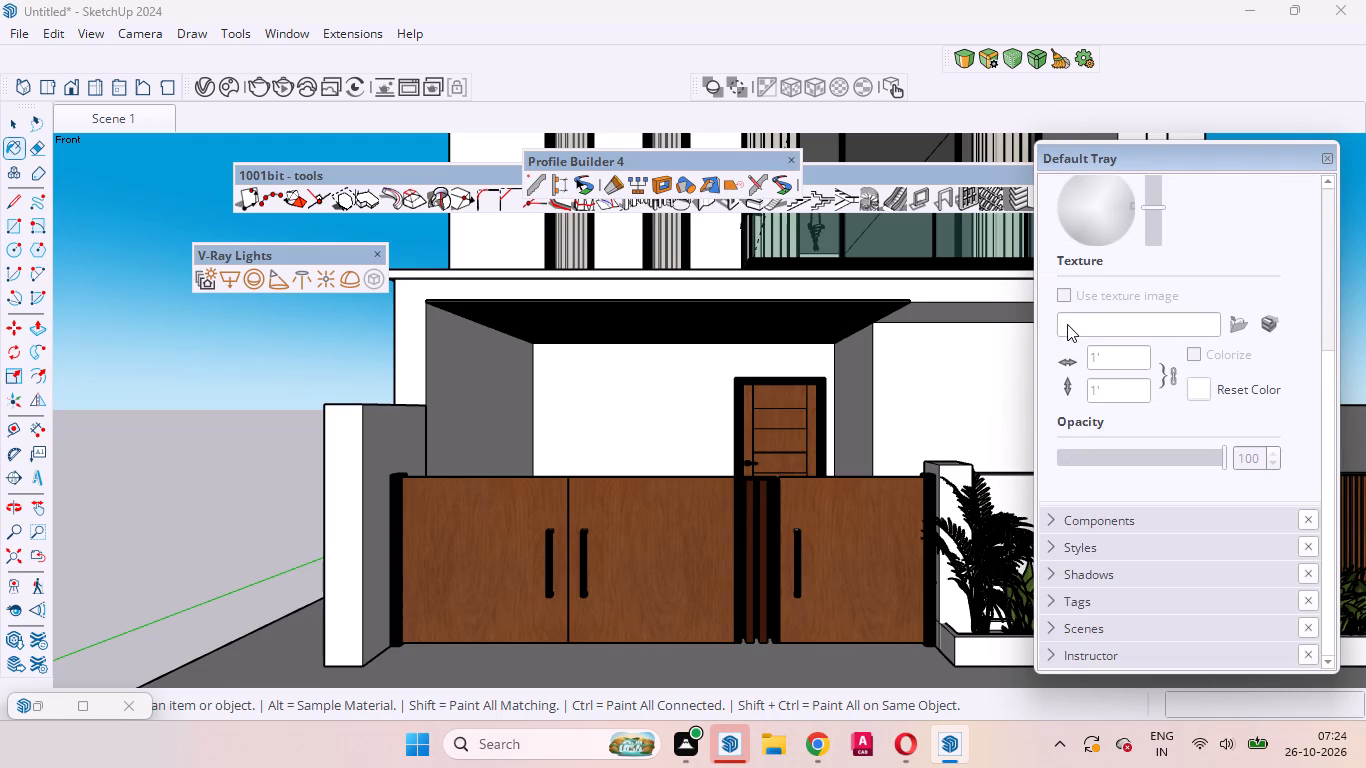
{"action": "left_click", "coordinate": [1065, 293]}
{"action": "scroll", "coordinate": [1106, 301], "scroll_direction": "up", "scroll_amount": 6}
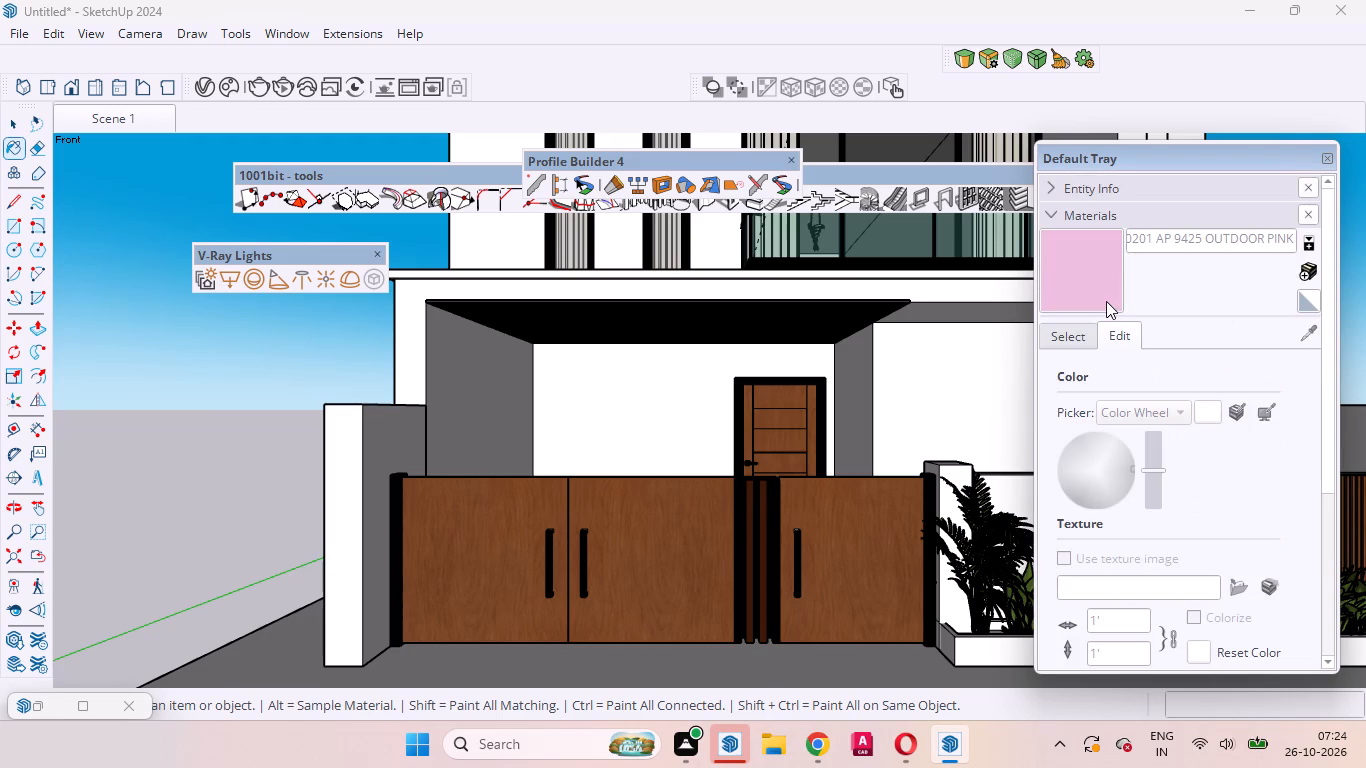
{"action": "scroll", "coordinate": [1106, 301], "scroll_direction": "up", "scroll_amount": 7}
Create a new material named Material using the pale yellow image 66fce115dfcc555deee6e75da28e342b from Downloads as its texture.
{"action": "left_click", "coordinate": [1297, 274]}
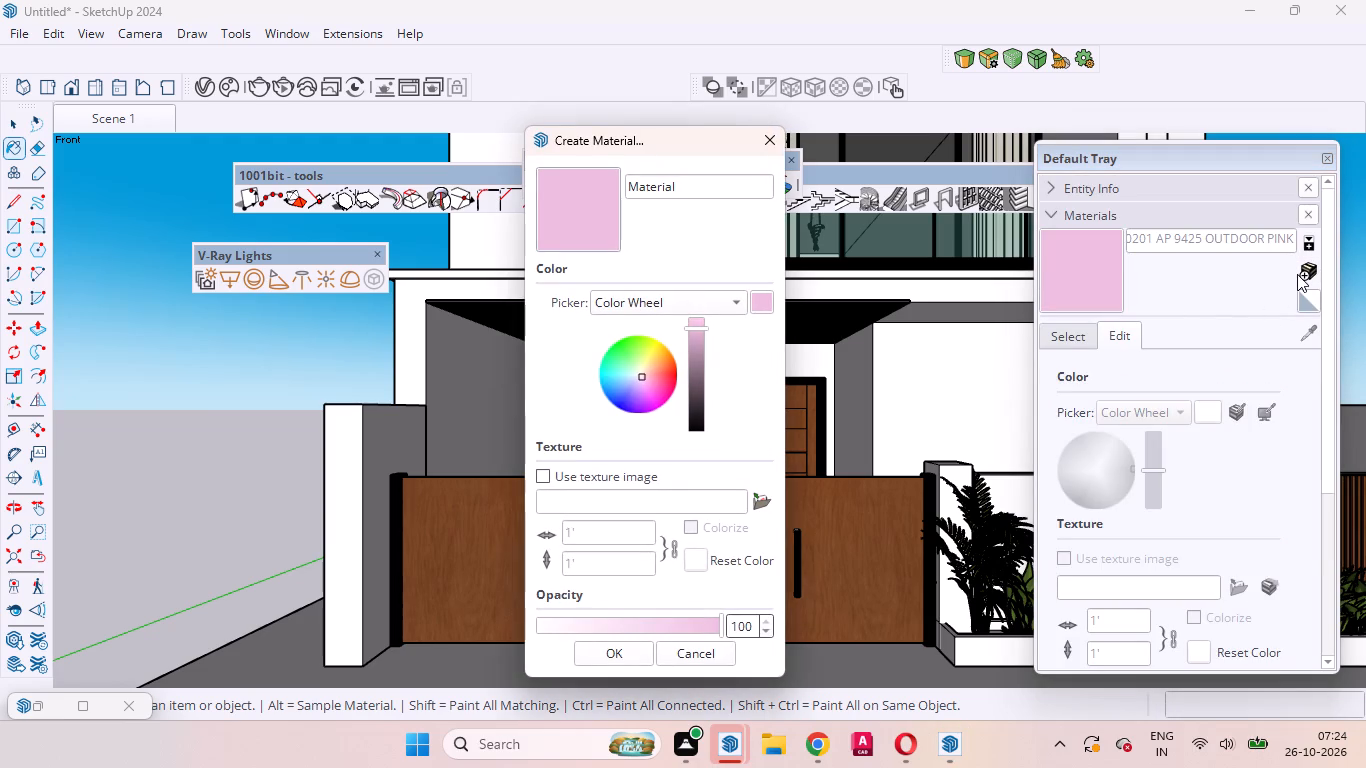
{"action": "left_click", "coordinate": [761, 500]}
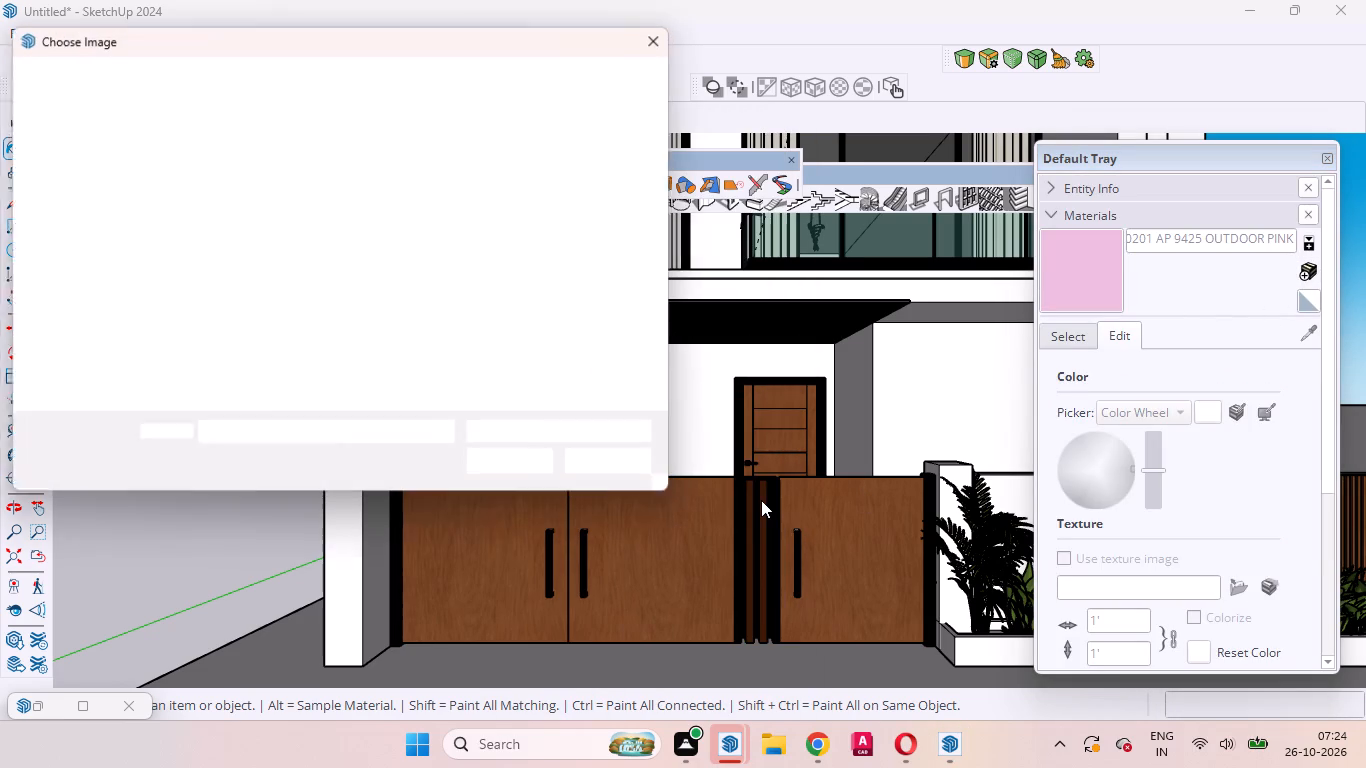
{"action": "left_click", "coordinate": [86, 286]}
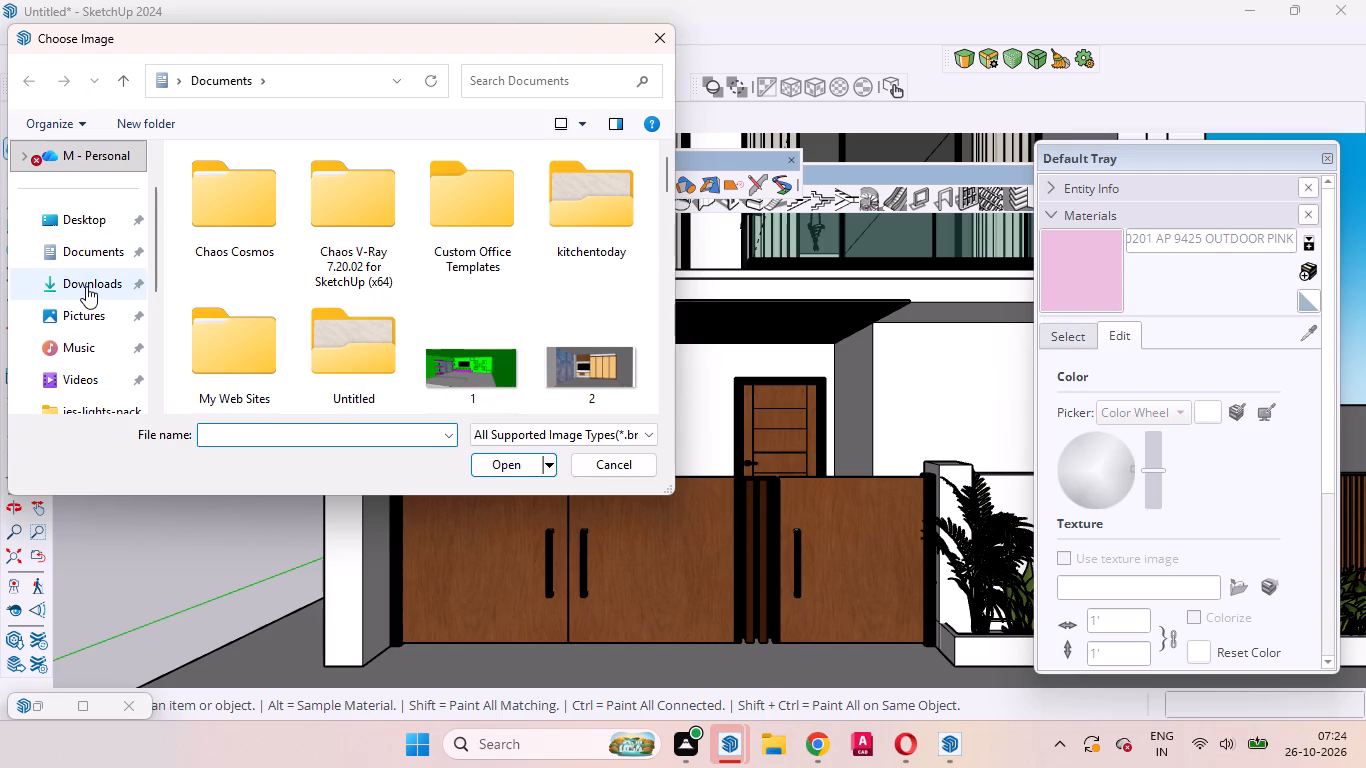
{"action": "scroll", "coordinate": [338, 292], "scroll_direction": "down", "scroll_amount": 16}
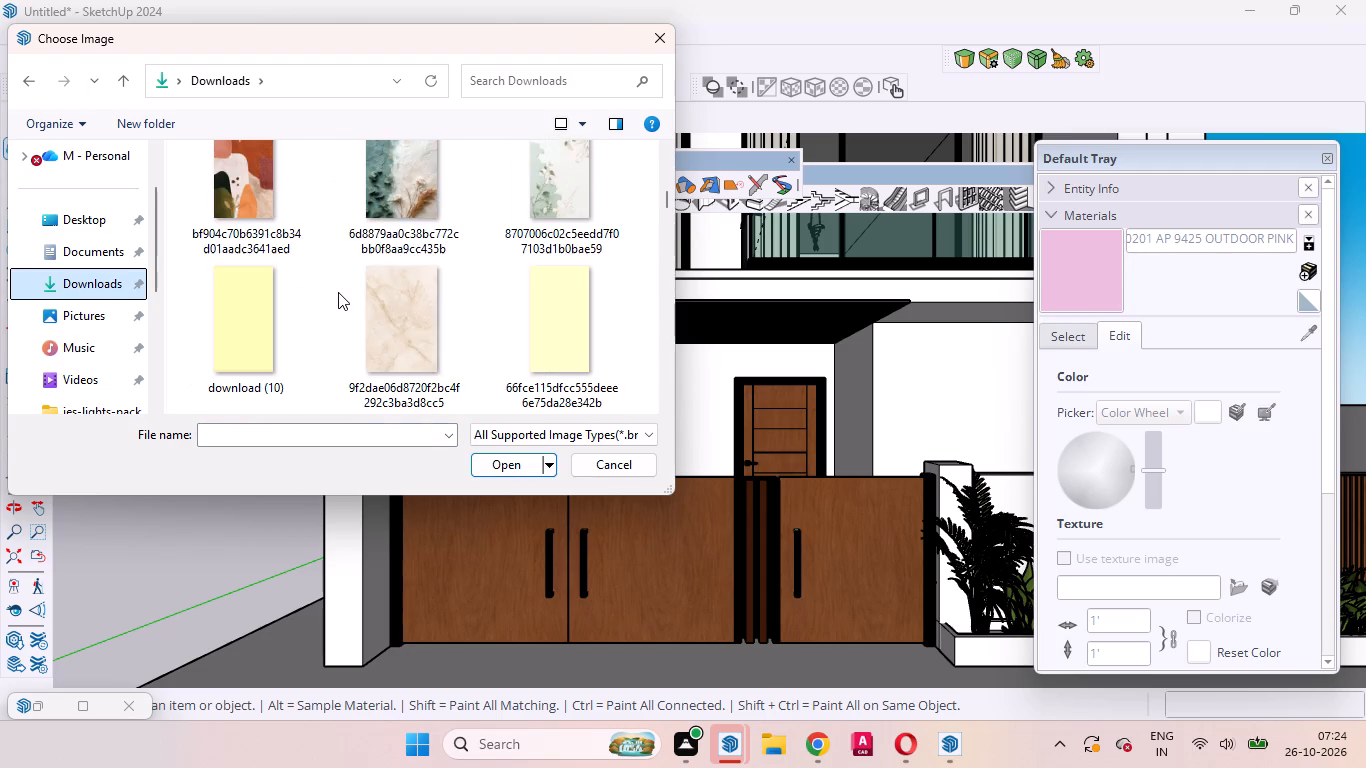
{"action": "scroll", "coordinate": [338, 292], "scroll_direction": "down", "scroll_amount": 6}
{"action": "scroll", "coordinate": [338, 292], "scroll_direction": "up", "scroll_amount": 2}
{"action": "scroll", "coordinate": [338, 292], "scroll_direction": "down", "scroll_amount": 3}
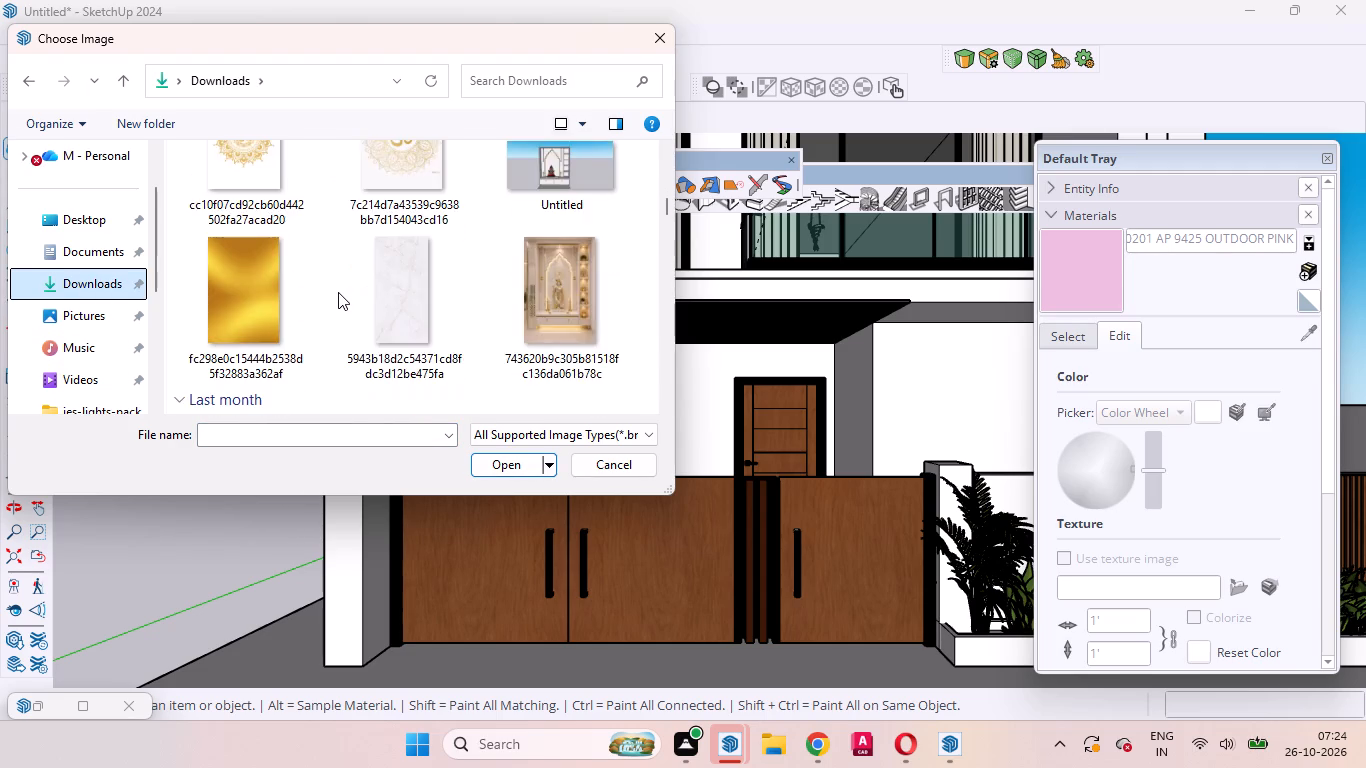
{"action": "scroll", "coordinate": [338, 292], "scroll_direction": "down", "scroll_amount": 9}
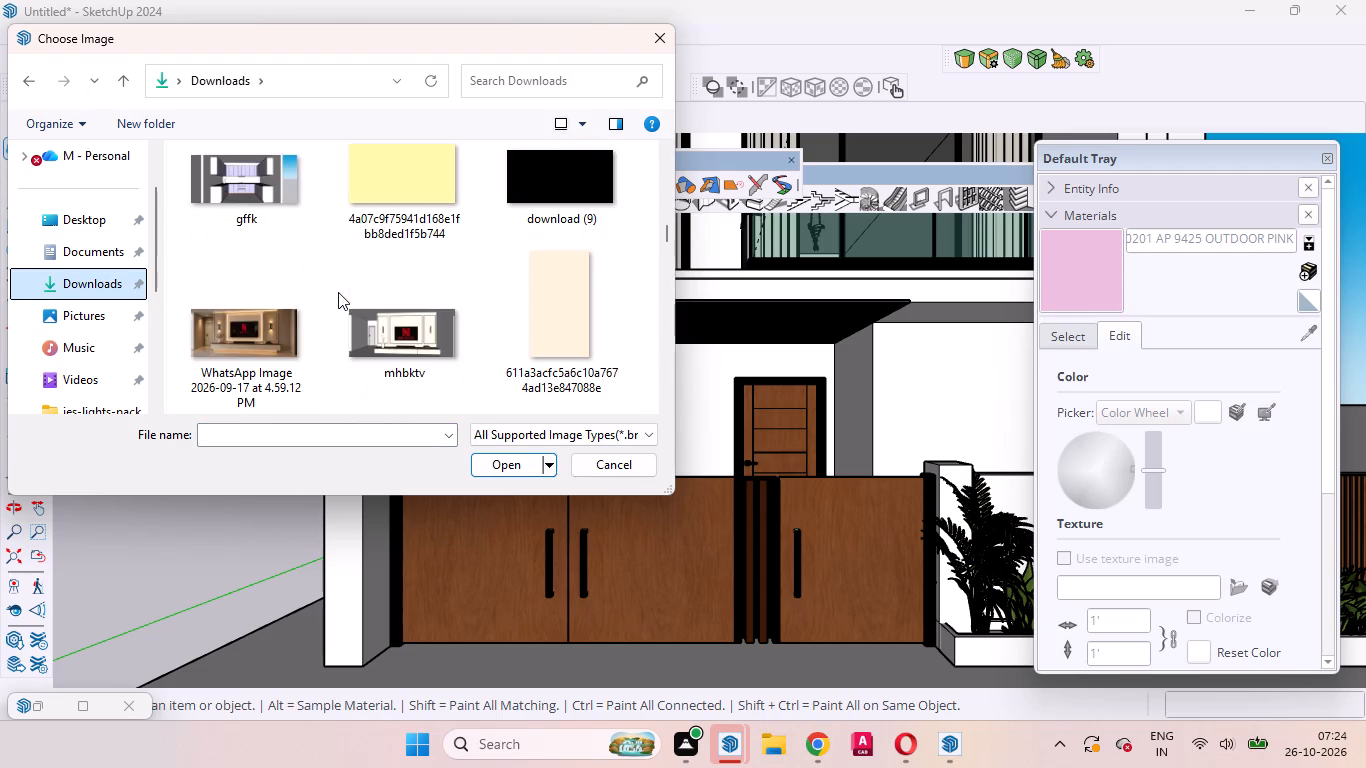
{"action": "scroll", "coordinate": [338, 292], "scroll_direction": "down", "scroll_amount": 1}
{"action": "right_click", "coordinate": [338, 292]}
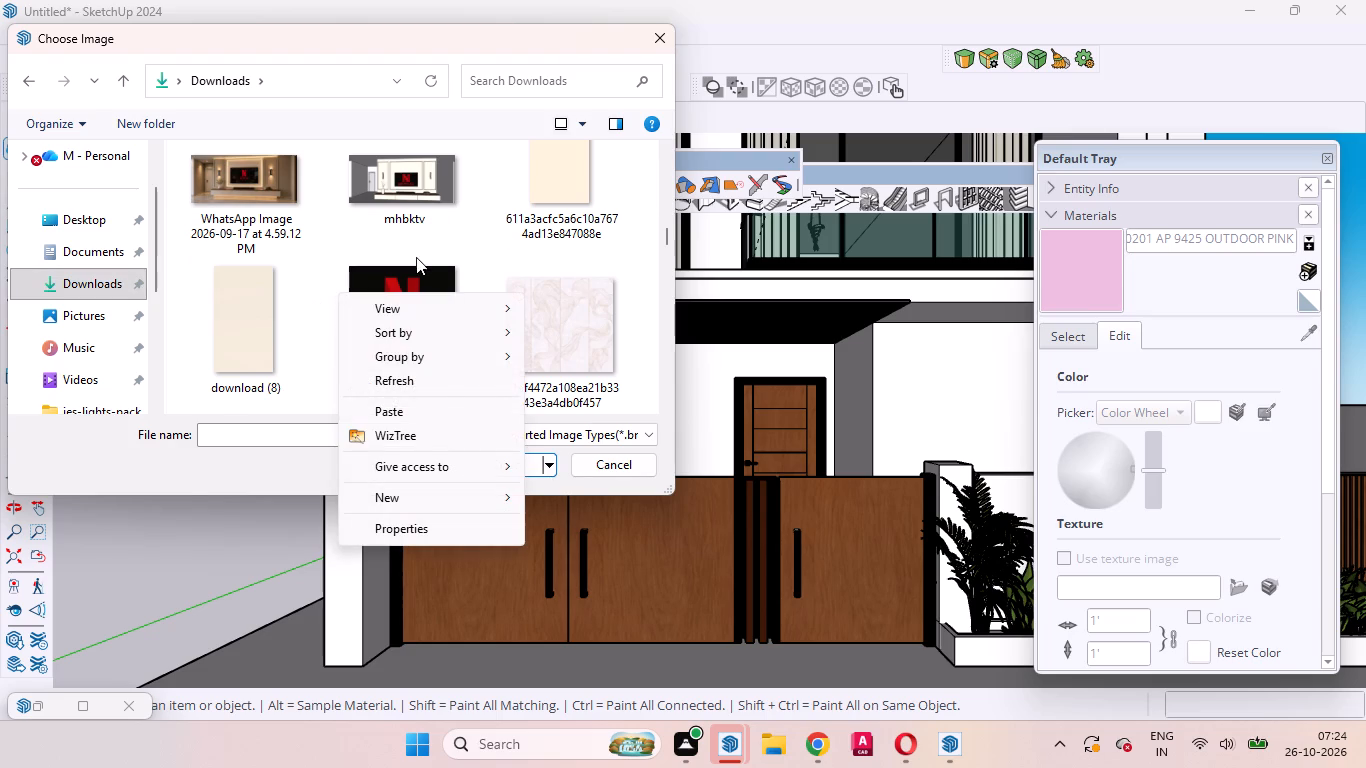
{"action": "left_click", "coordinate": [455, 239]}
{"action": "scroll", "coordinate": [455, 239], "scroll_direction": "up", "scroll_amount": 19}
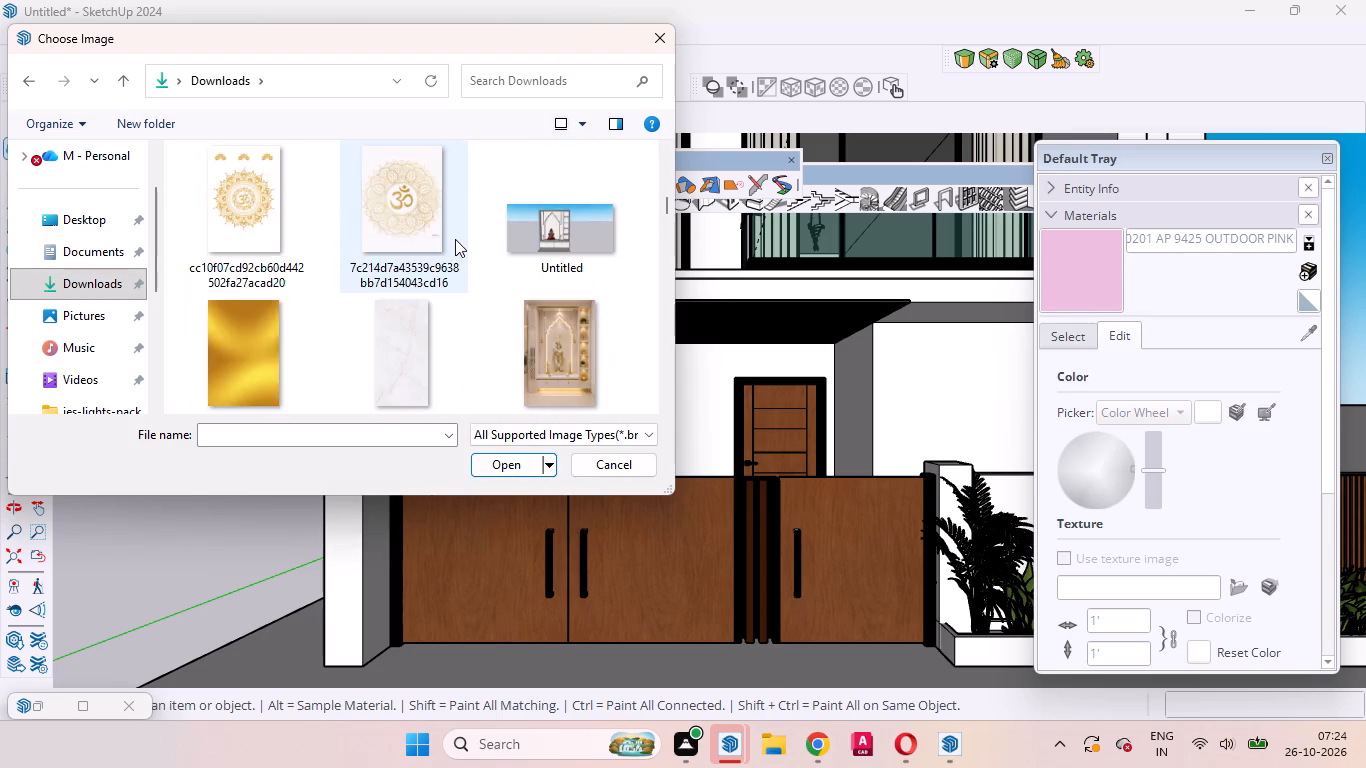
{"action": "scroll", "coordinate": [455, 239], "scroll_direction": "up", "scroll_amount": 20}
{"action": "scroll", "coordinate": [455, 239], "scroll_direction": "up", "scroll_amount": 20}
{"action": "scroll", "coordinate": [455, 239], "scroll_direction": "up", "scroll_amount": 3}
{"action": "scroll", "coordinate": [455, 239], "scroll_direction": "down", "scroll_amount": 5}
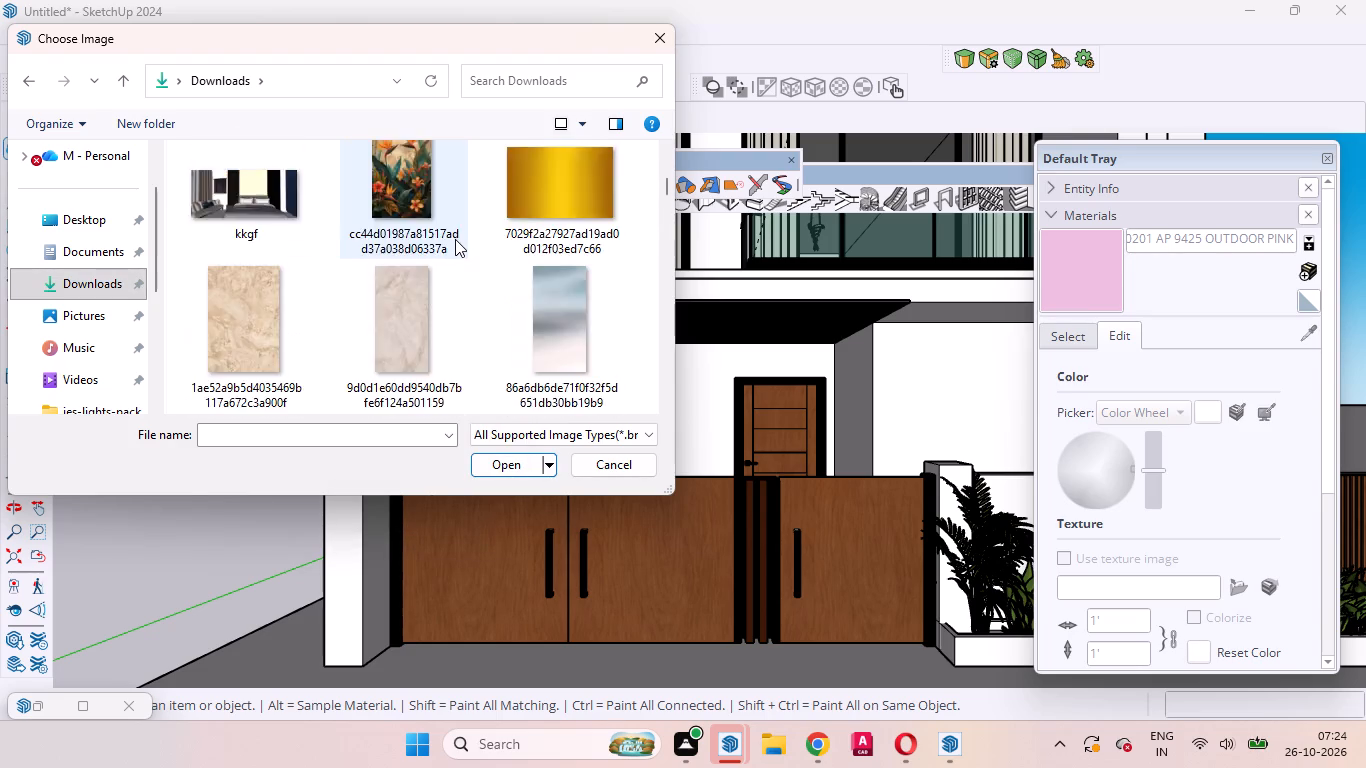
{"action": "scroll", "coordinate": [455, 239], "scroll_direction": "down", "scroll_amount": 9}
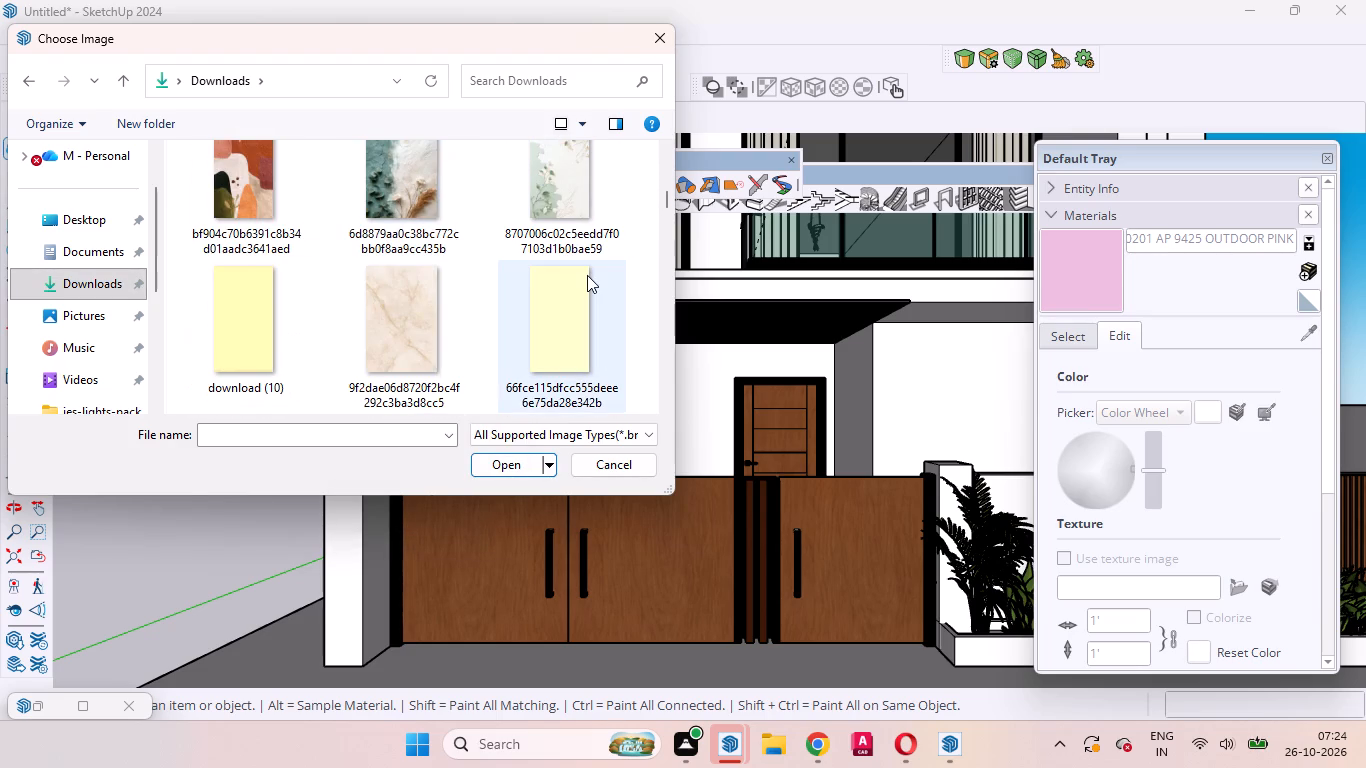
{"action": "left_click", "coordinate": [587, 275]}
{"action": "left_click", "coordinate": [523, 459]}
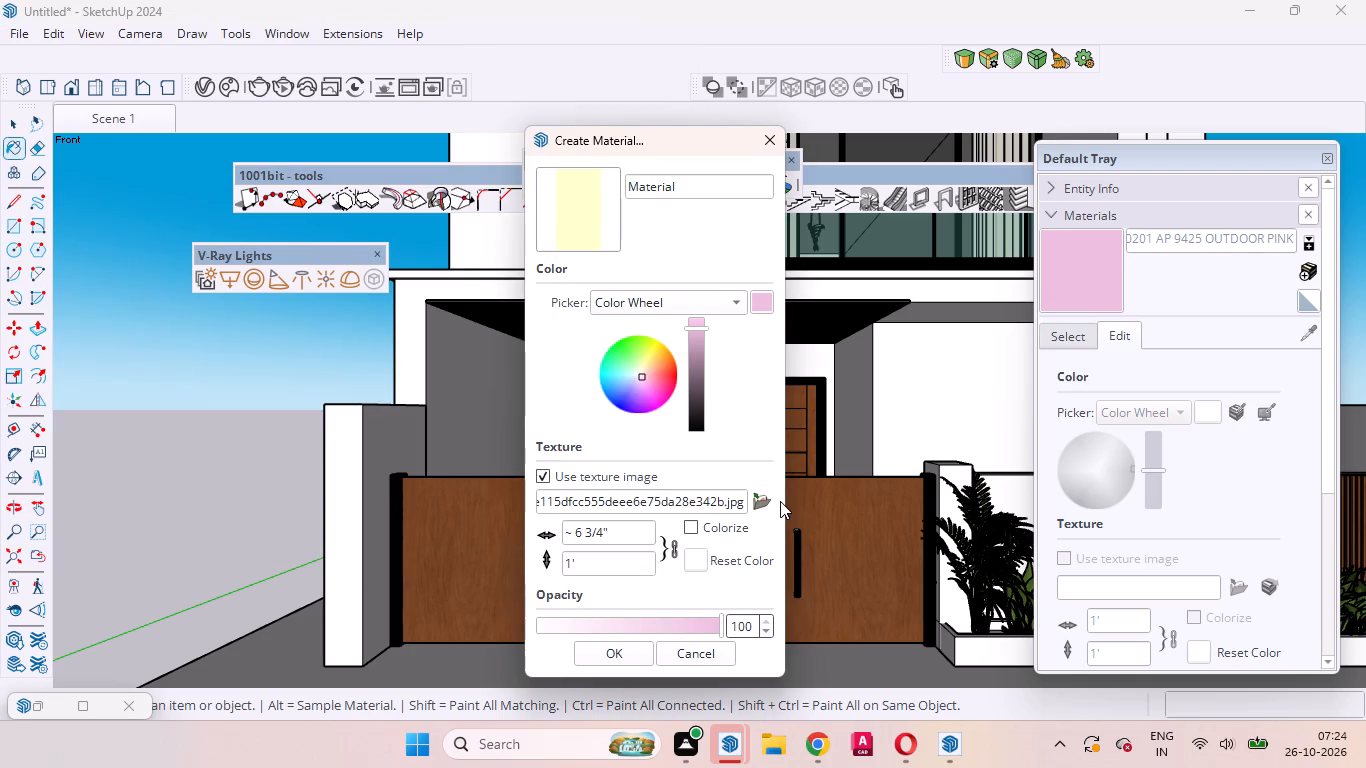
{"action": "left_click", "coordinate": [630, 647]}
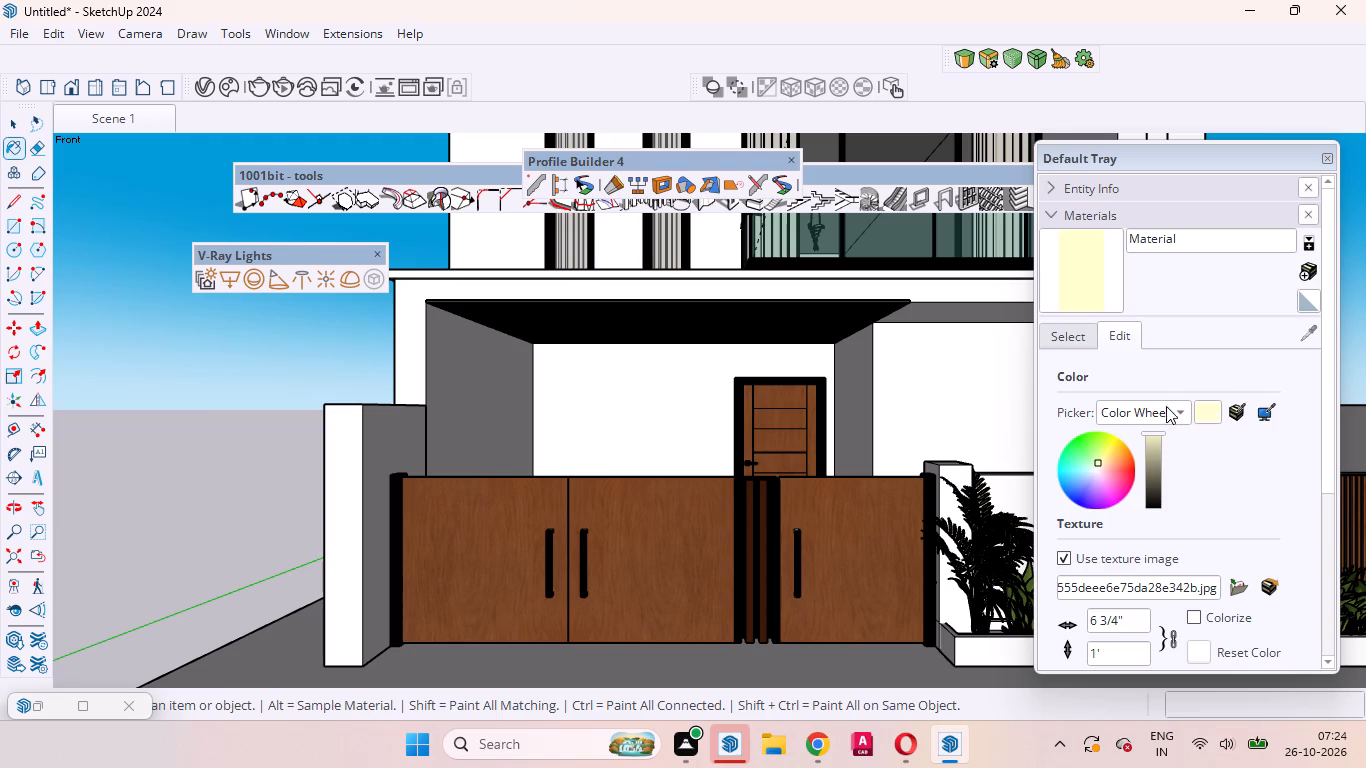
Switch the new material's colour picker to RGB and set its colour to R 200, G 184, B 166.
{"action": "scroll", "coordinate": [1171, 502], "scroll_direction": "down", "scroll_amount": 2}
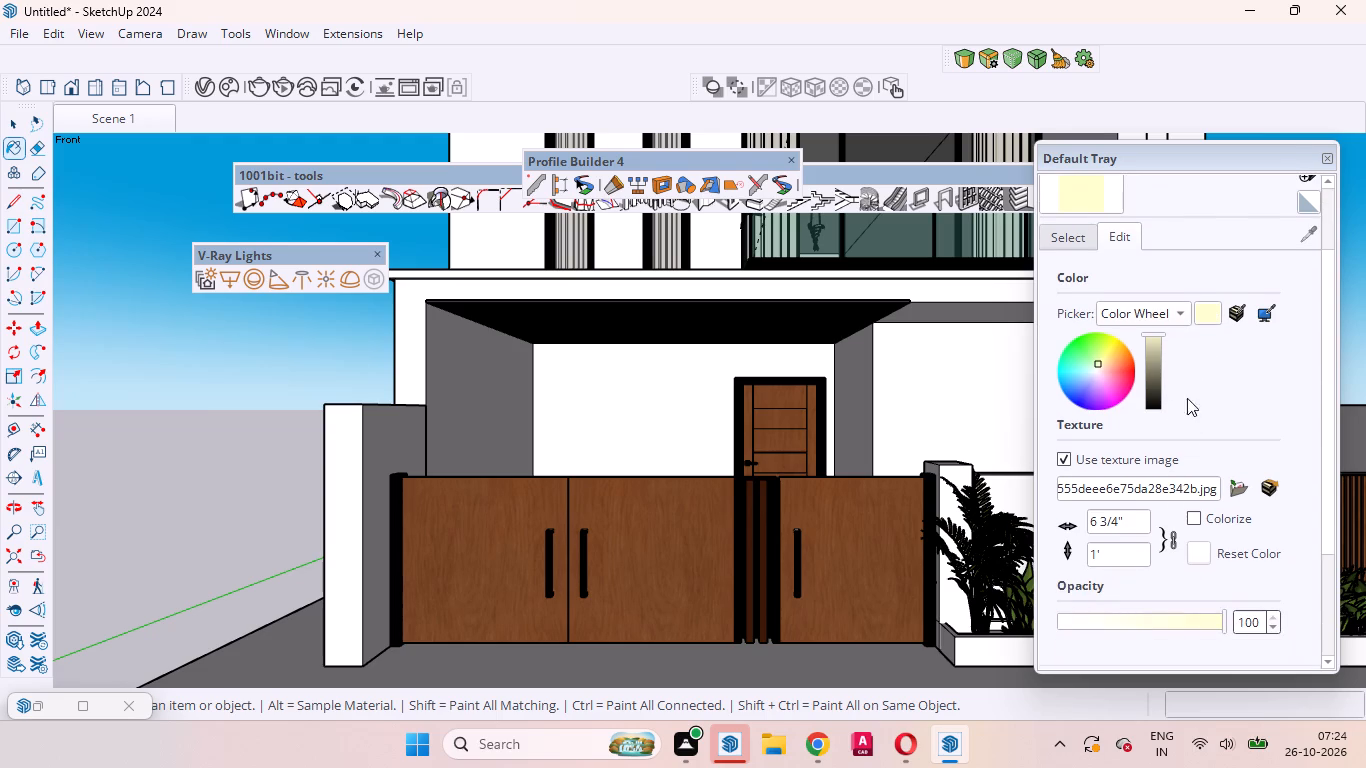
{"action": "left_click", "coordinate": [1174, 309]}
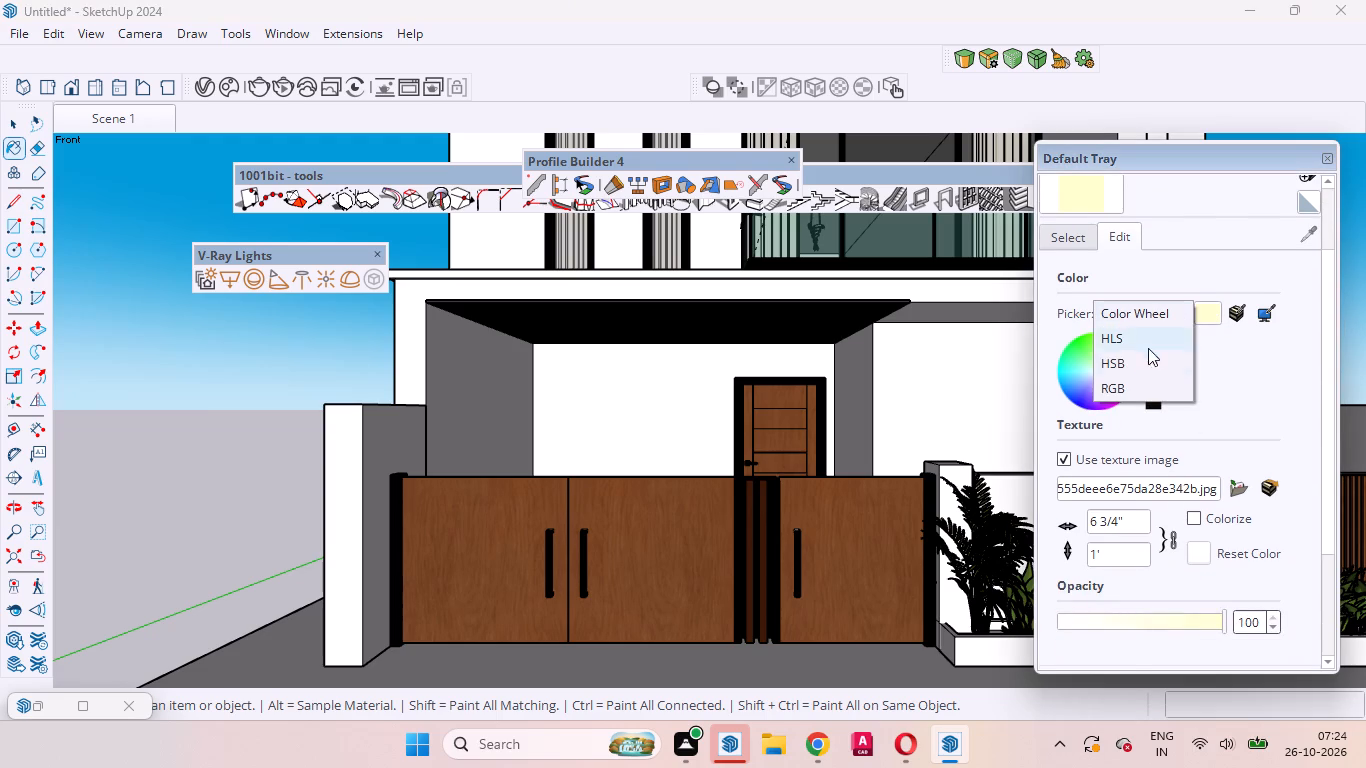
{"action": "left_click", "coordinate": [1130, 397]}
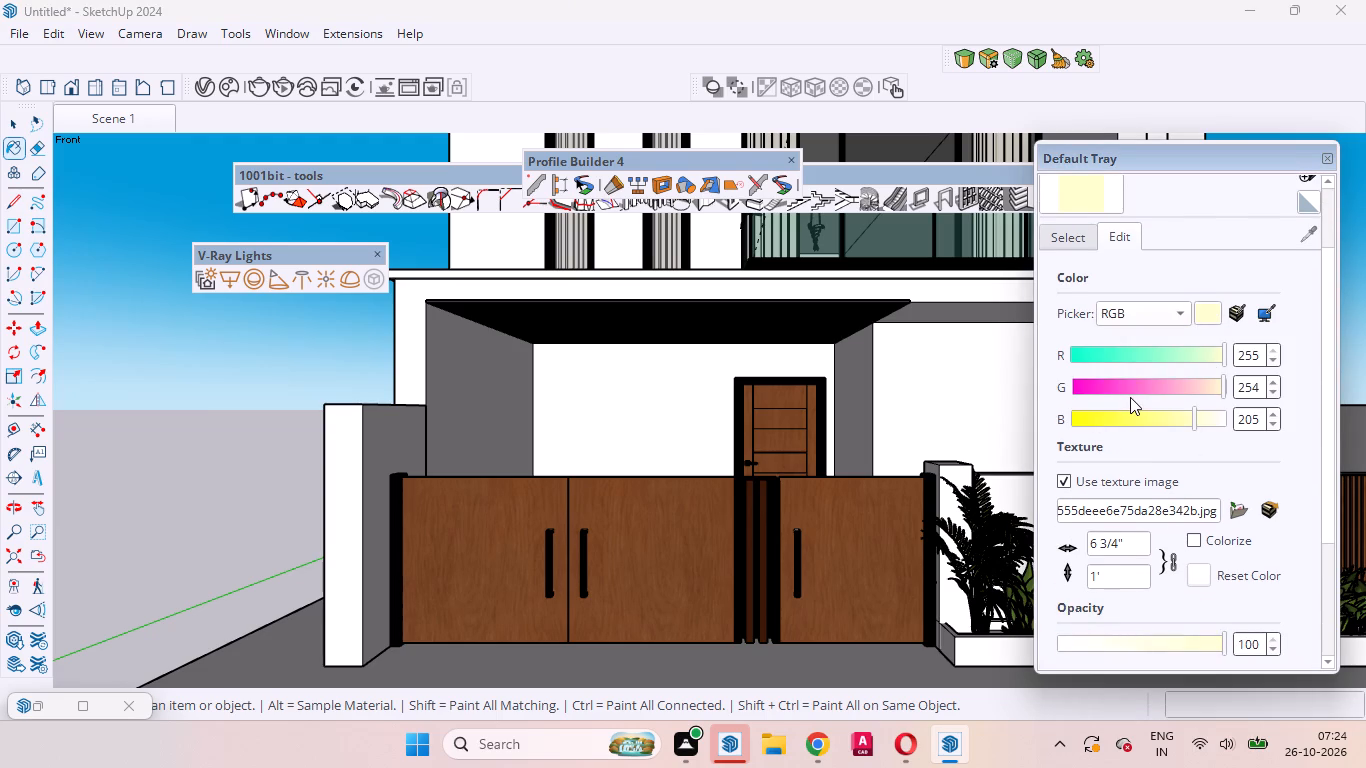
{"action": "left_click", "coordinate": [1259, 352]}
{"action": "key", "text": "BackSpace"}
{"action": "key", "text": "BackSpace"}
{"action": "key", "text": "BackSpace"}
{"action": "type", "text": "200"}
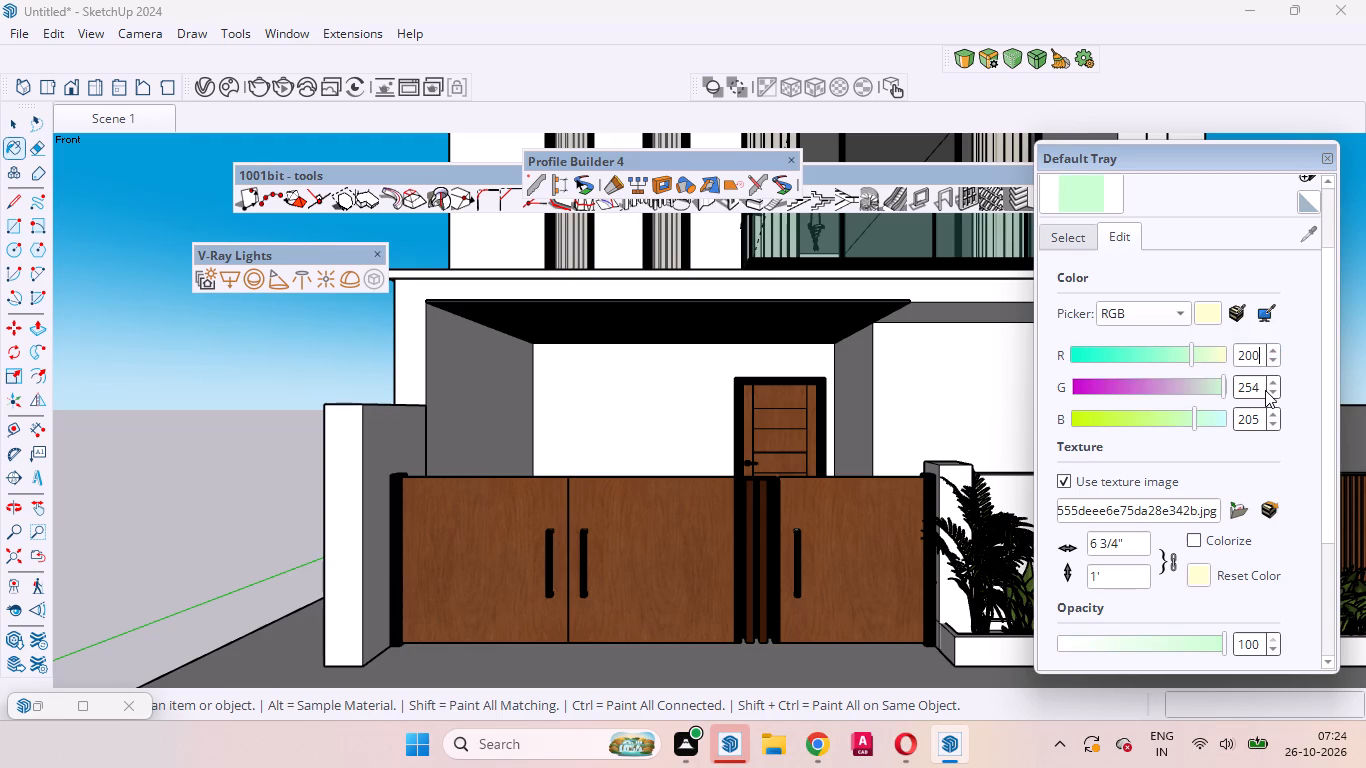
{"action": "left_click", "coordinate": [1265, 389]}
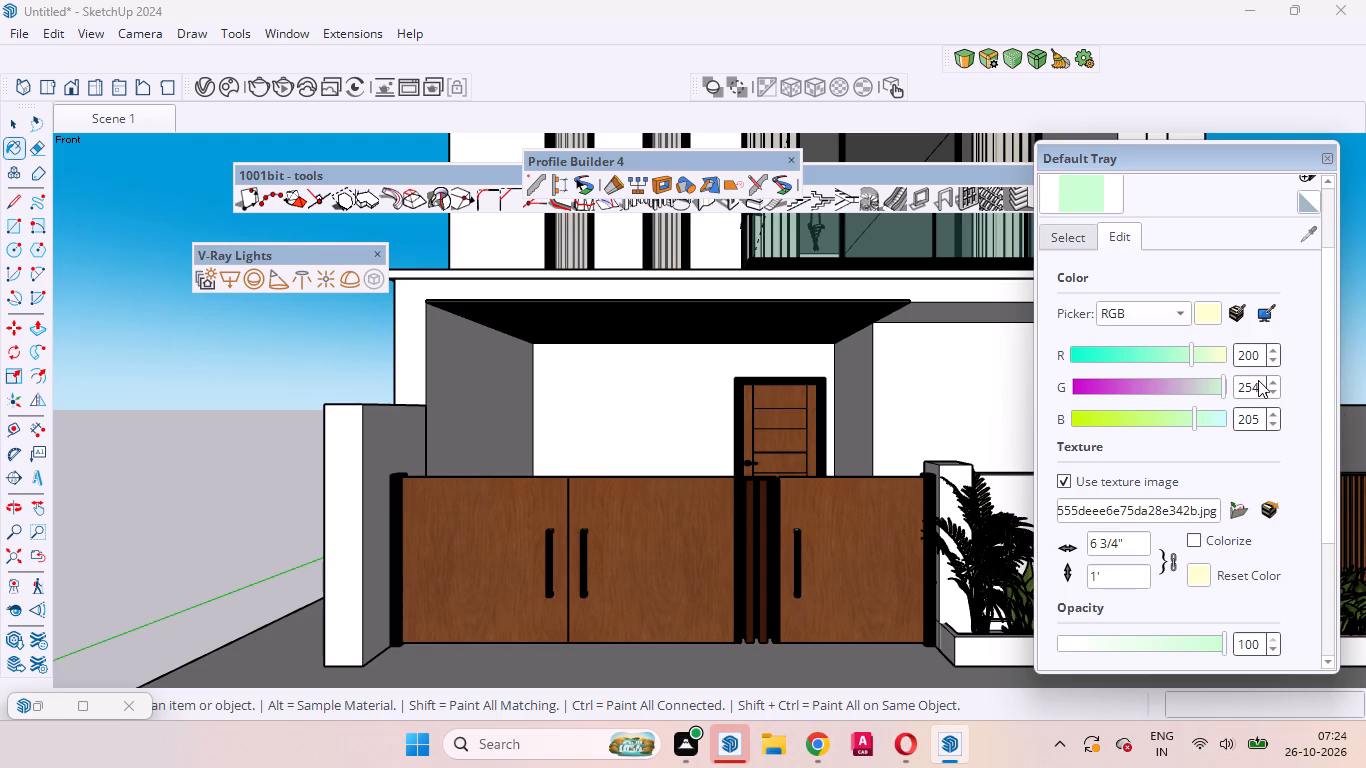
{"action": "left_click", "coordinate": [1258, 380]}
{"action": "key", "text": "BackSpace"}
{"action": "key", "text": "BackSpace"}
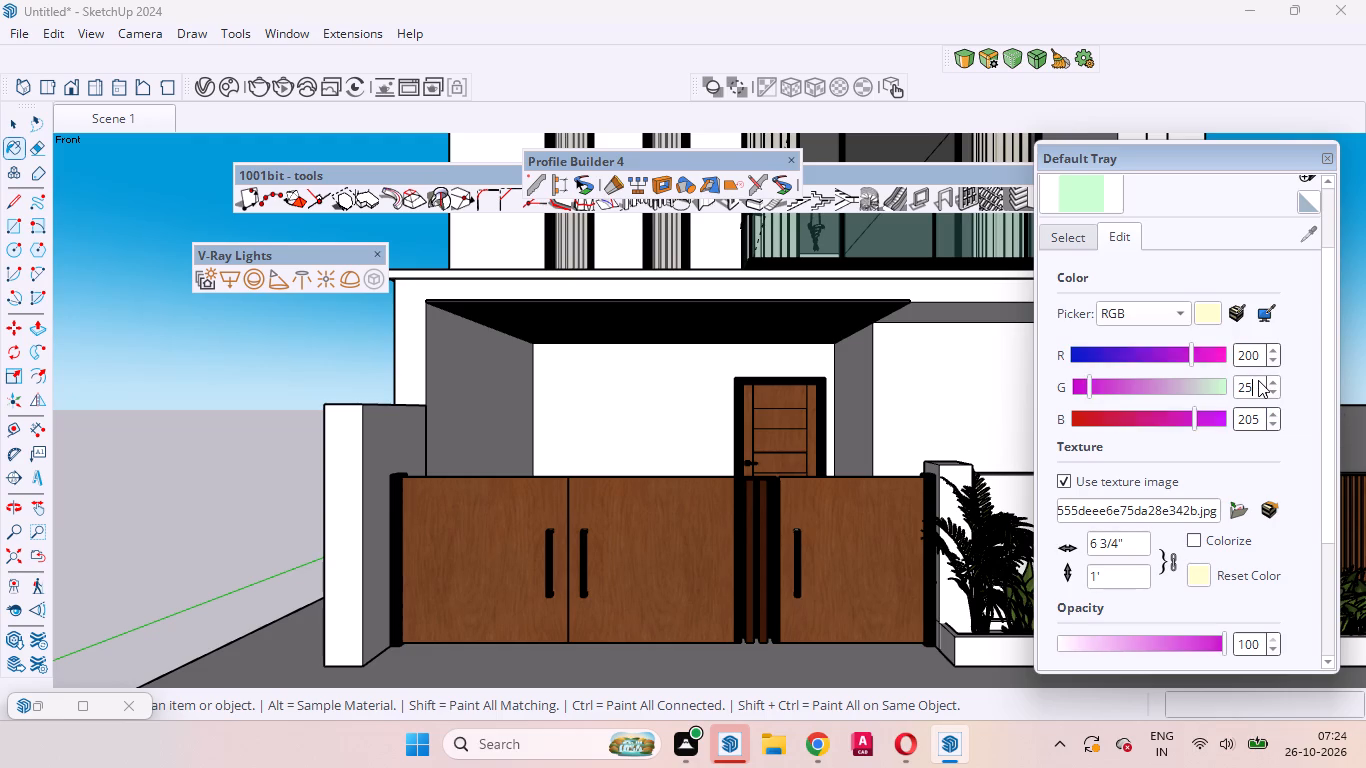
{"action": "key", "text": "BackSpace"}
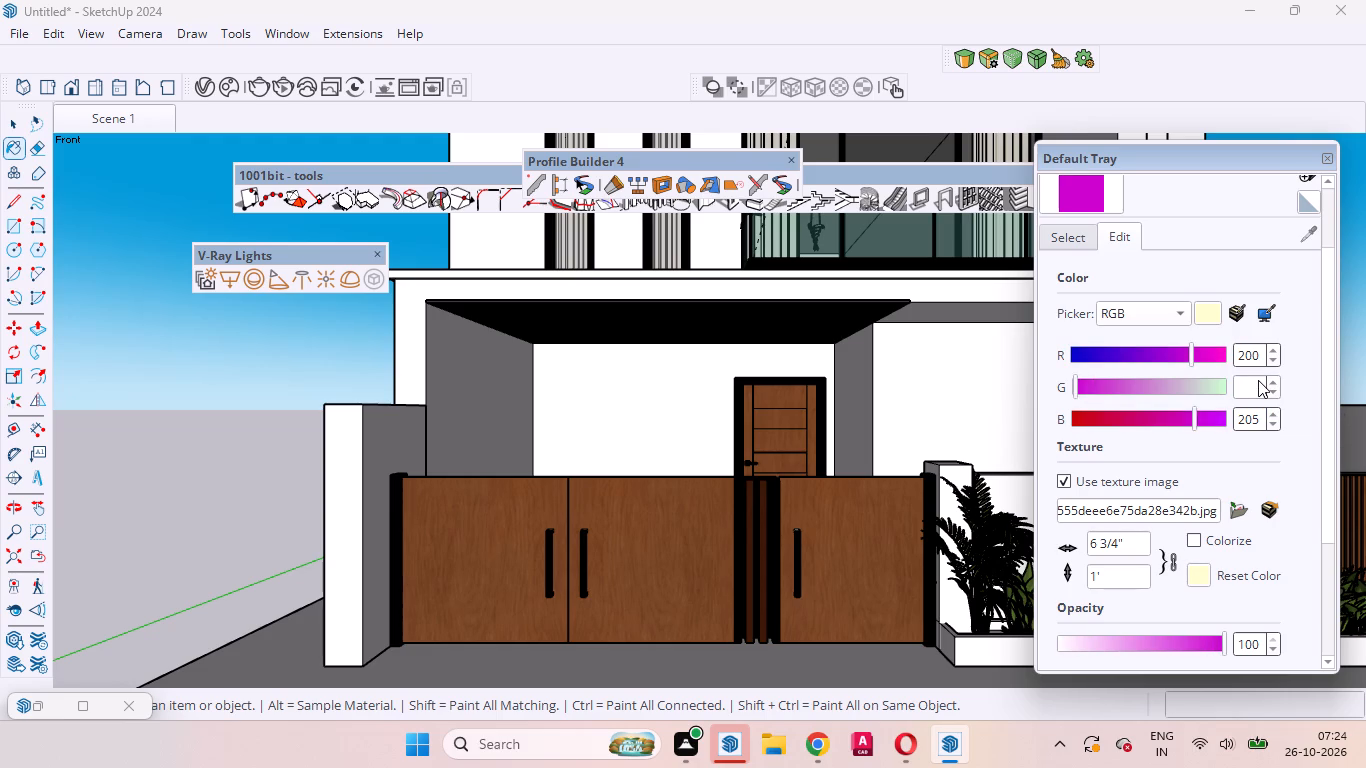
{"action": "type", "text": "184"}
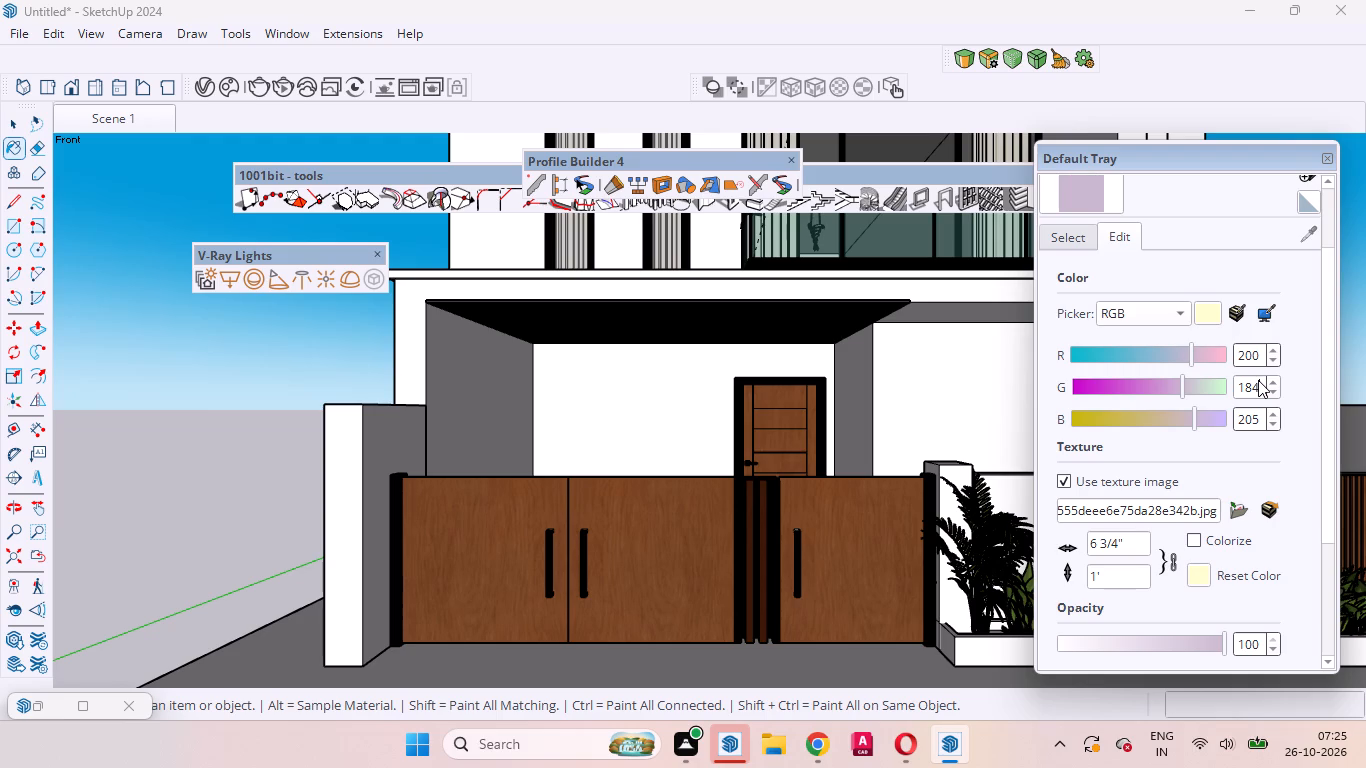
{"action": "left_click", "coordinate": [1260, 414]}
{"action": "key", "text": "BackSpace"}
{"action": "key", "text": "BackSpace"}
{"action": "key", "text": "BackSpace"}
{"action": "key", "text": "1"}
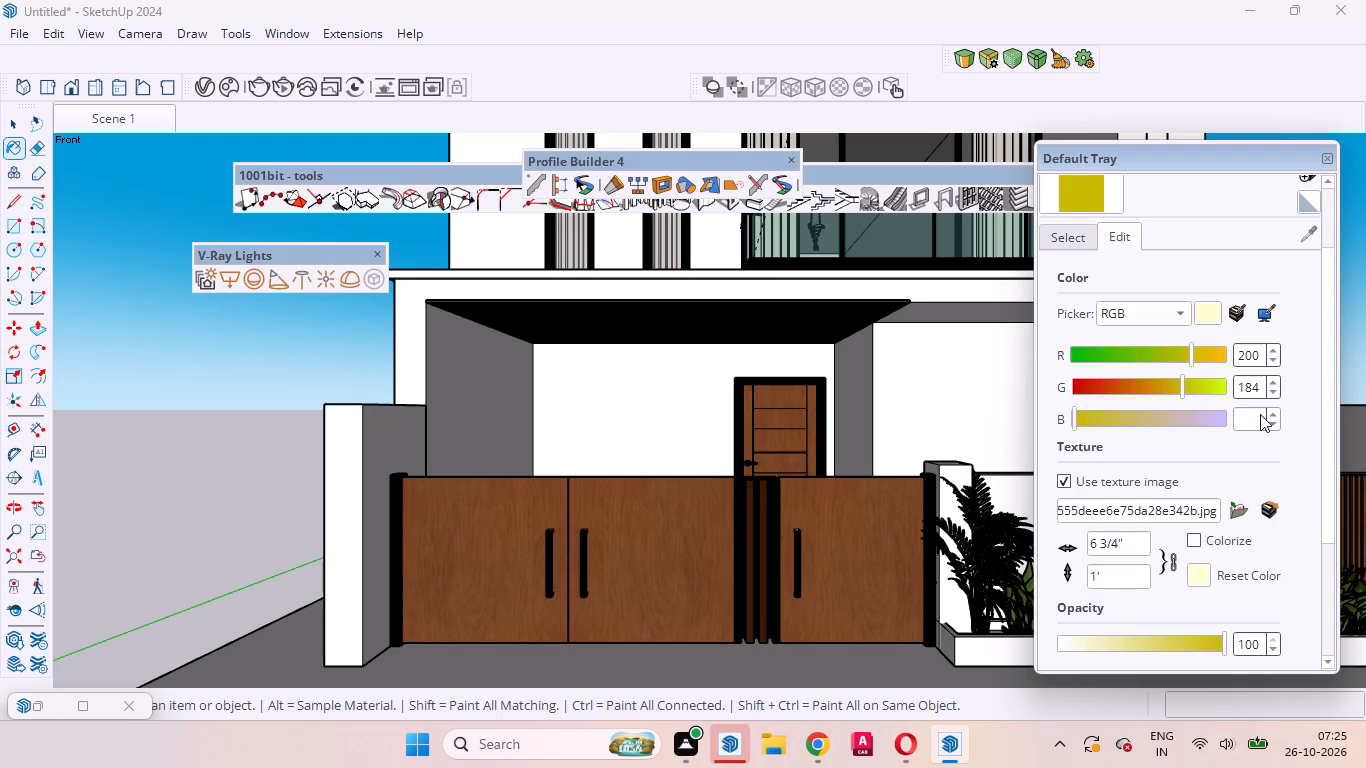
{"action": "type", "text": "66"}
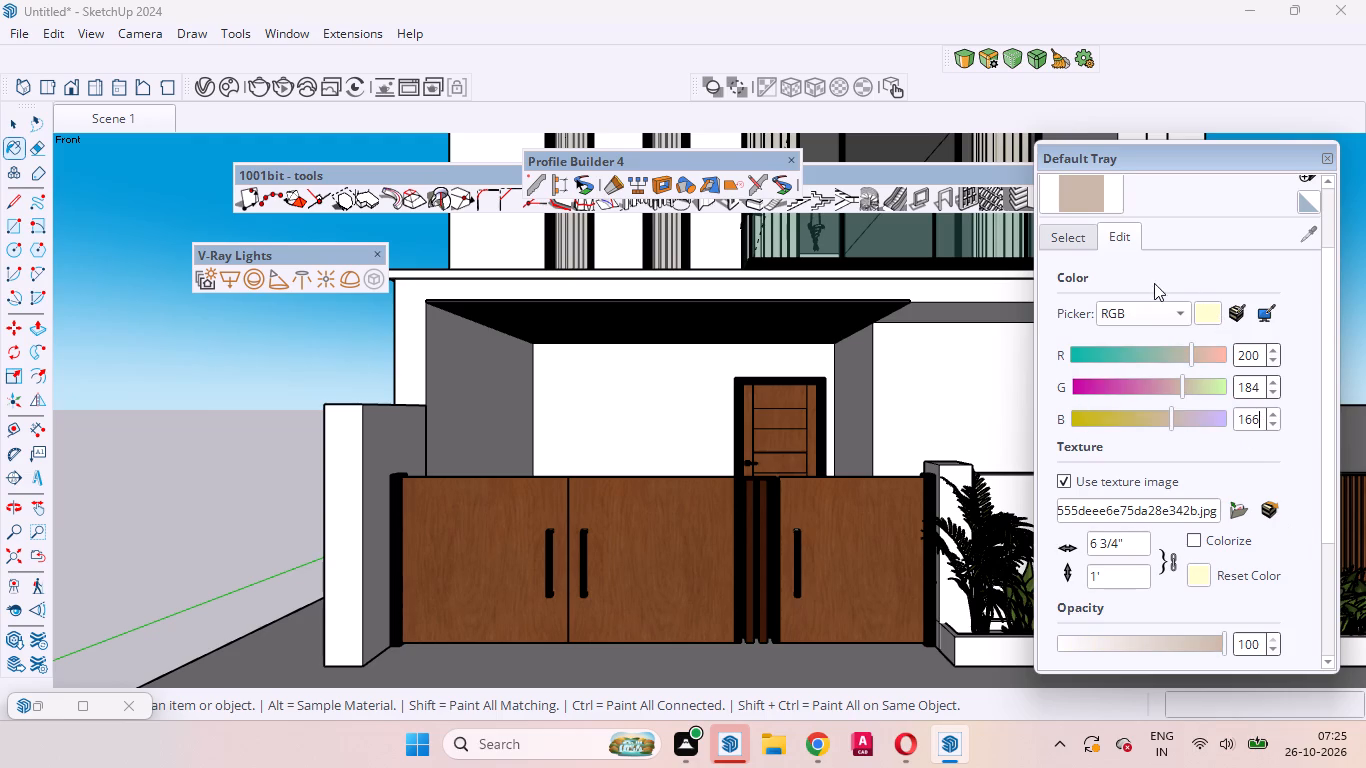
Paint the house walls and boundary wall with the beige custom material named Material.
{"action": "scroll", "coordinate": [1144, 280], "scroll_direction": "up", "scroll_amount": 5}
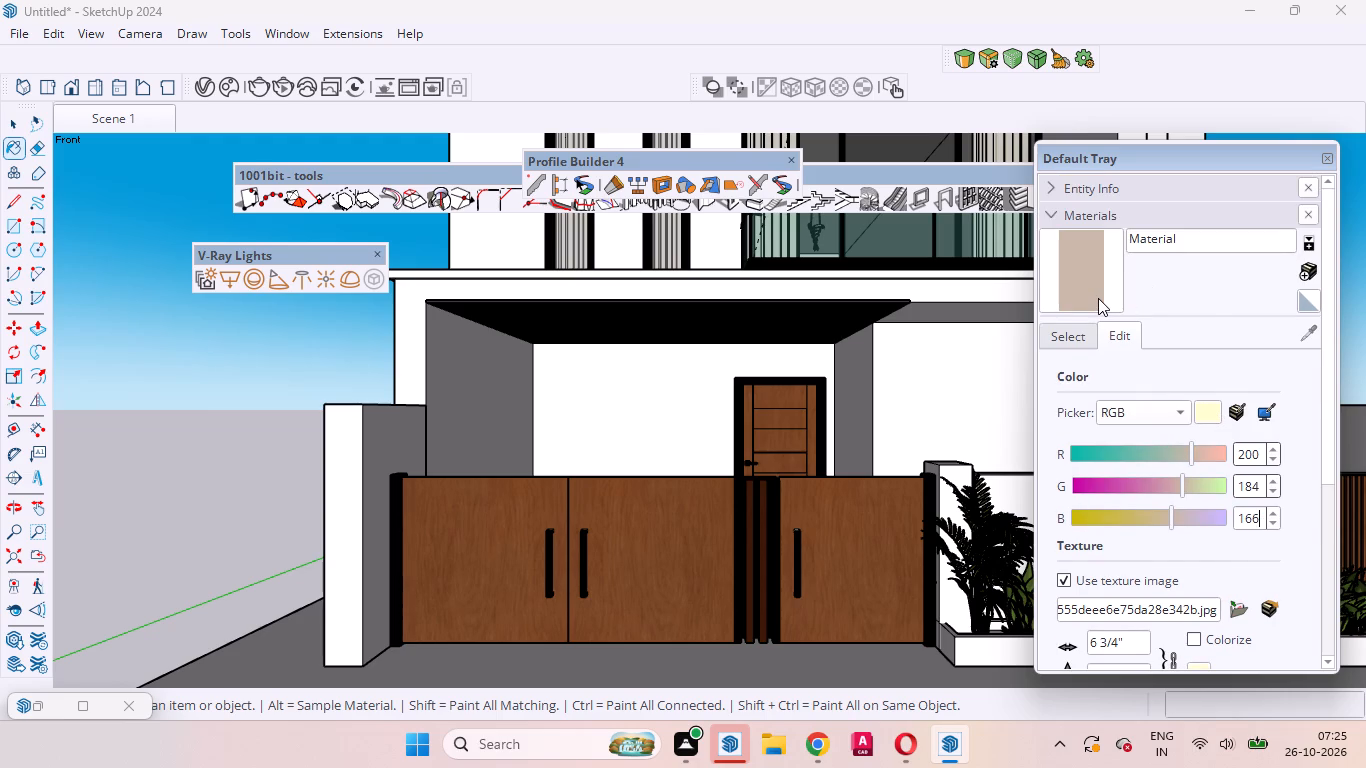
{"action": "left_click", "coordinate": [1098, 298]}
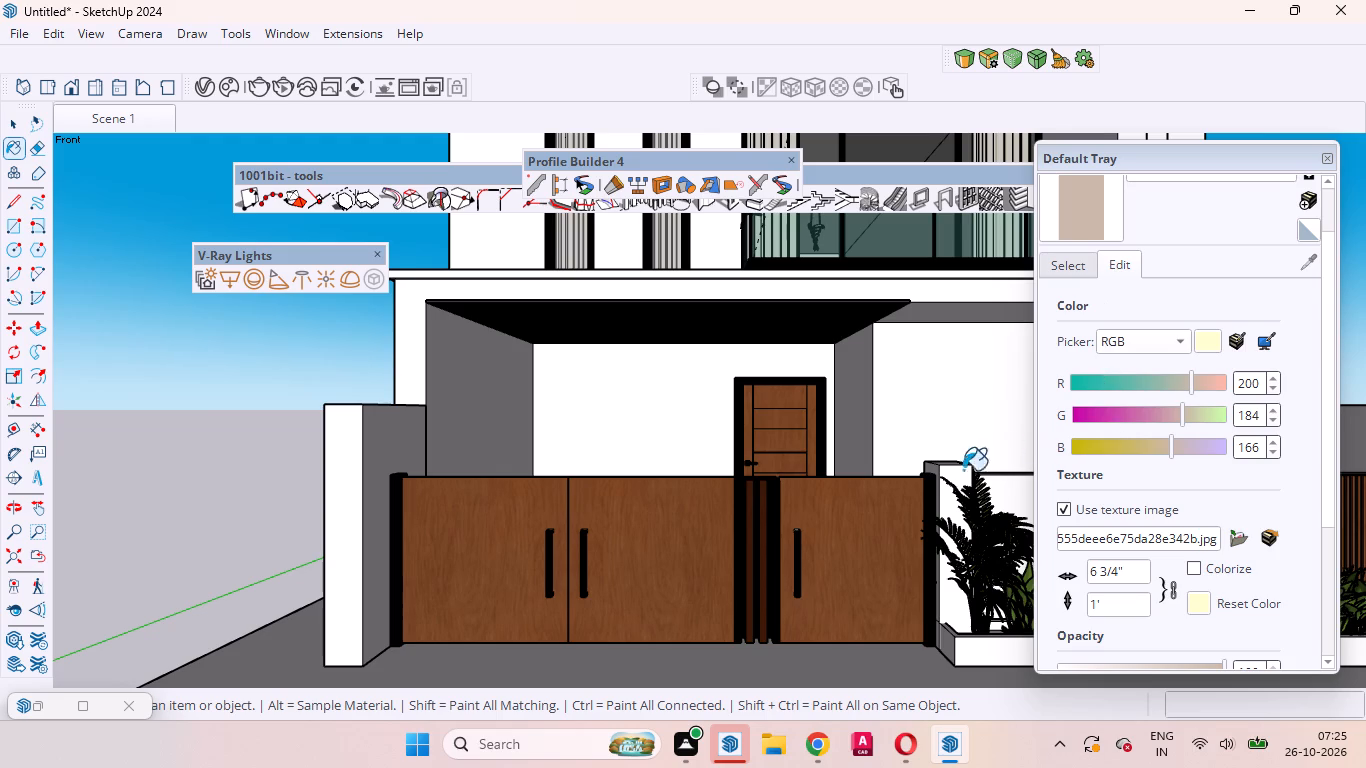
{"action": "scroll", "coordinate": [1071, 296], "scroll_direction": "up", "scroll_amount": 12}
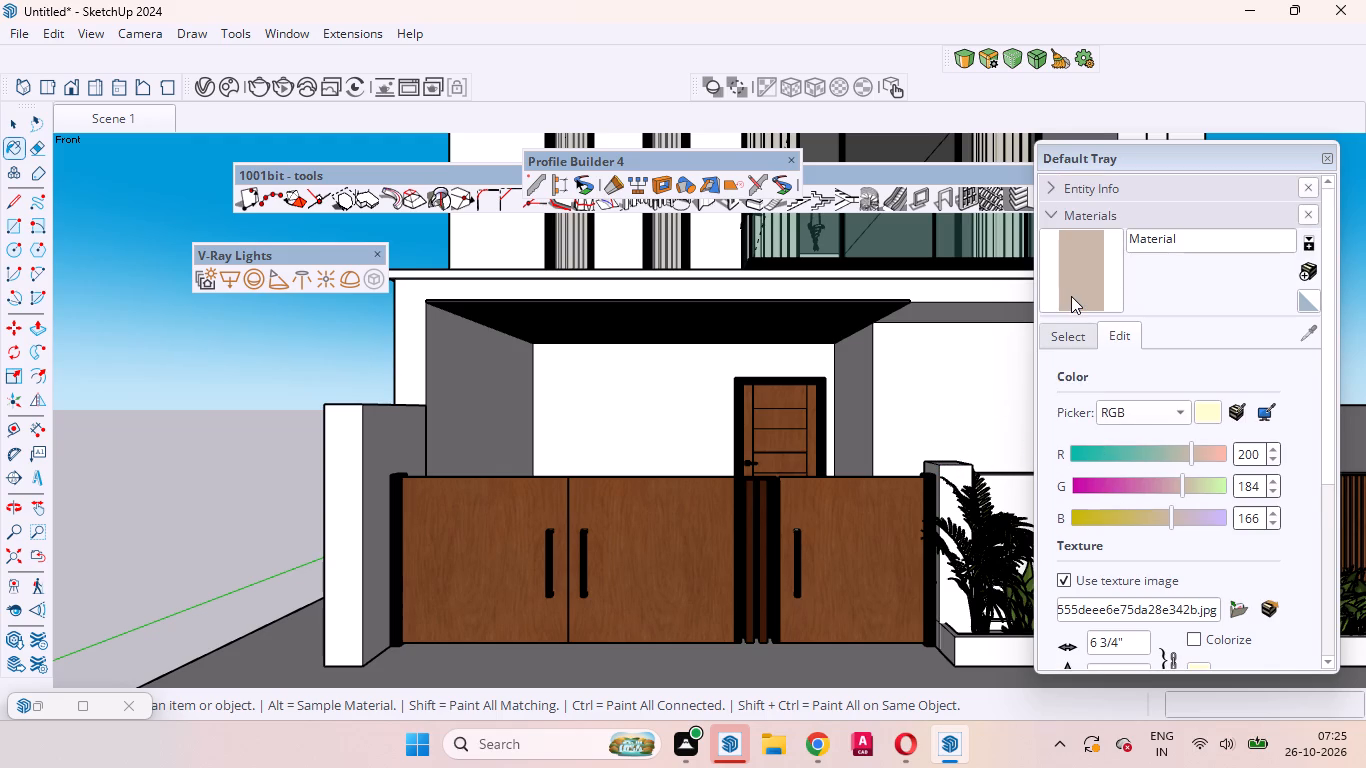
{"action": "key", "text": "space"}
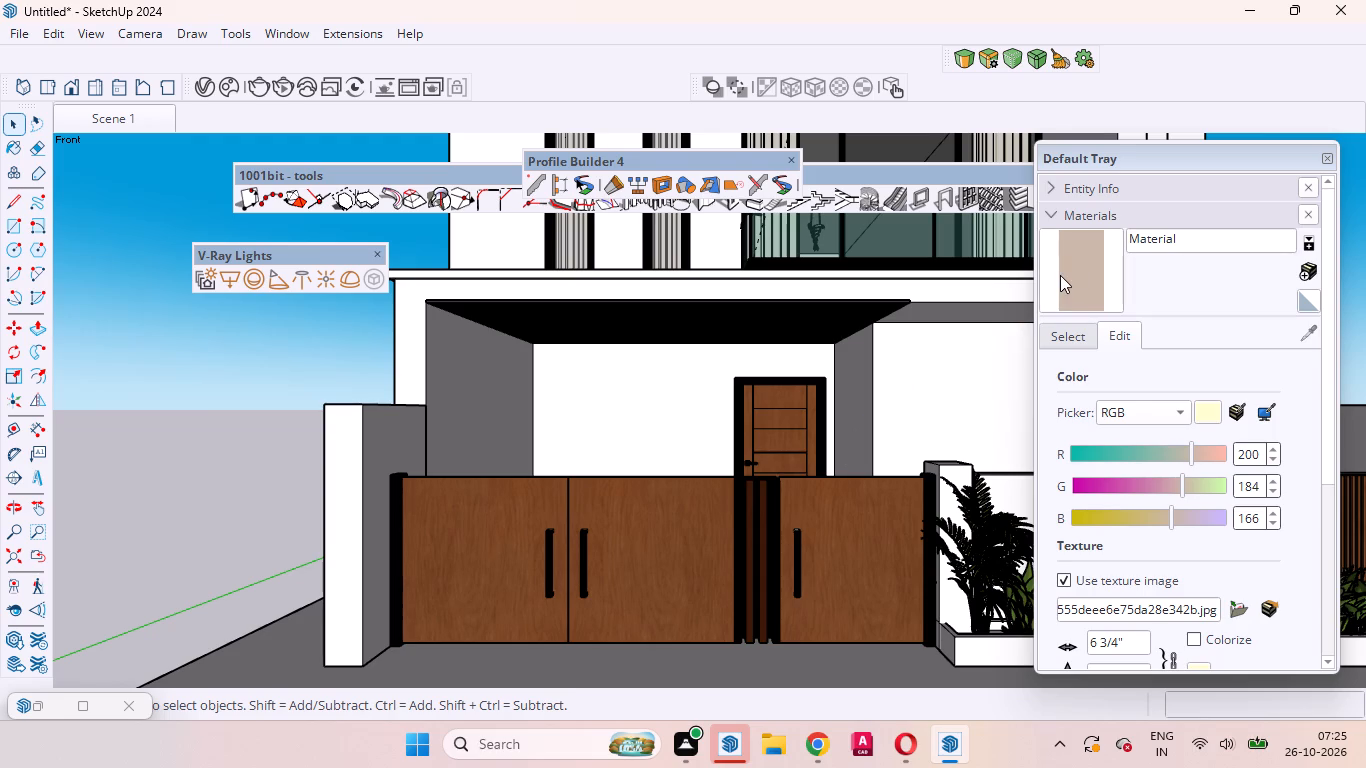
{"action": "left_click", "coordinate": [1087, 252]}
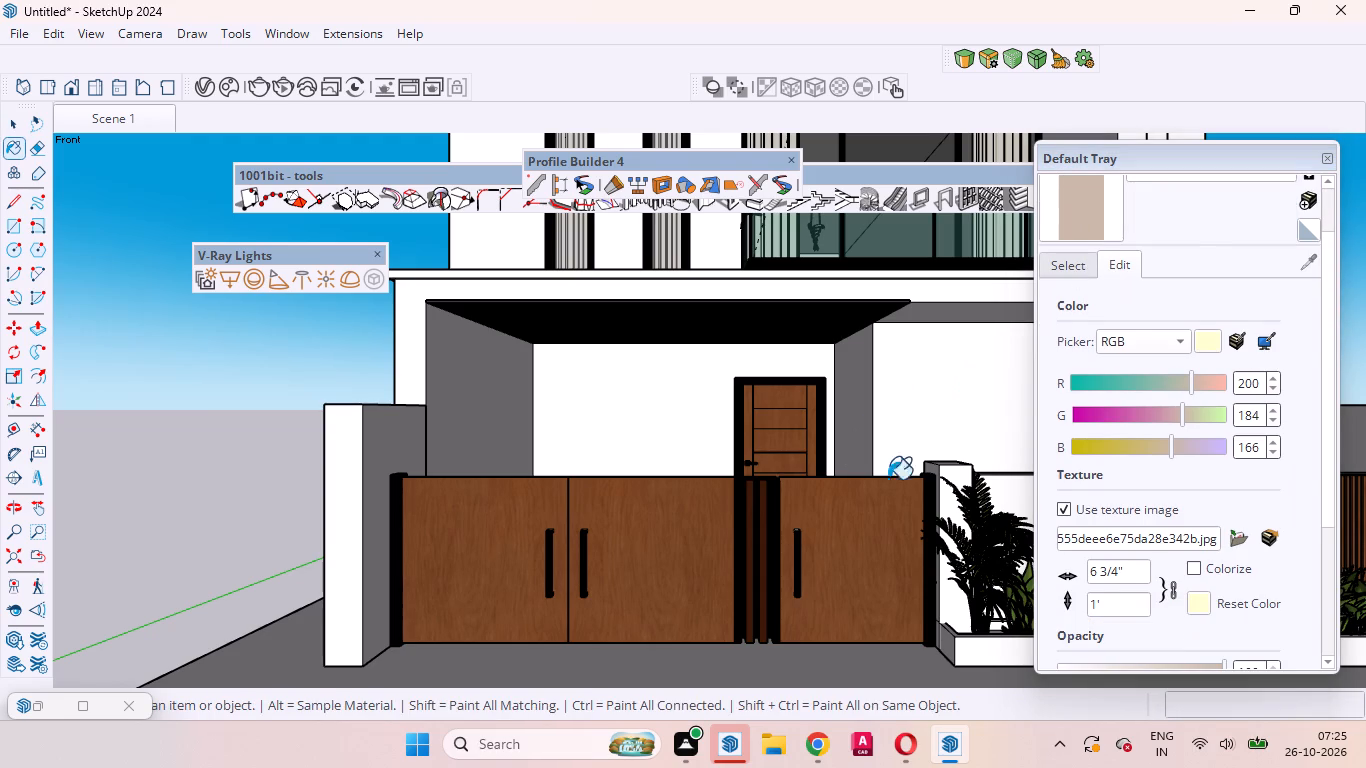
{"action": "left_click", "coordinate": [341, 579]}
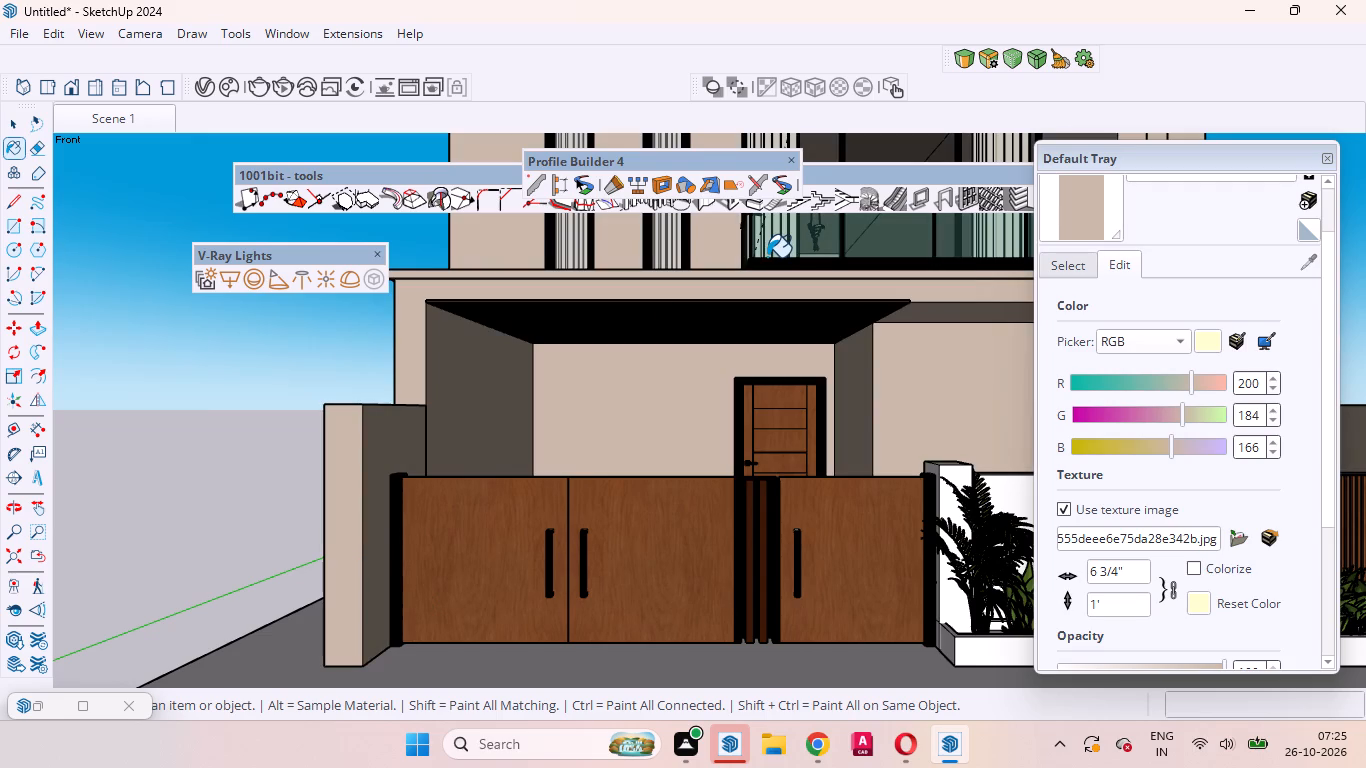
{"action": "right_click_drag", "start_coordinate": [767, 257], "coordinate": [651, 703]}
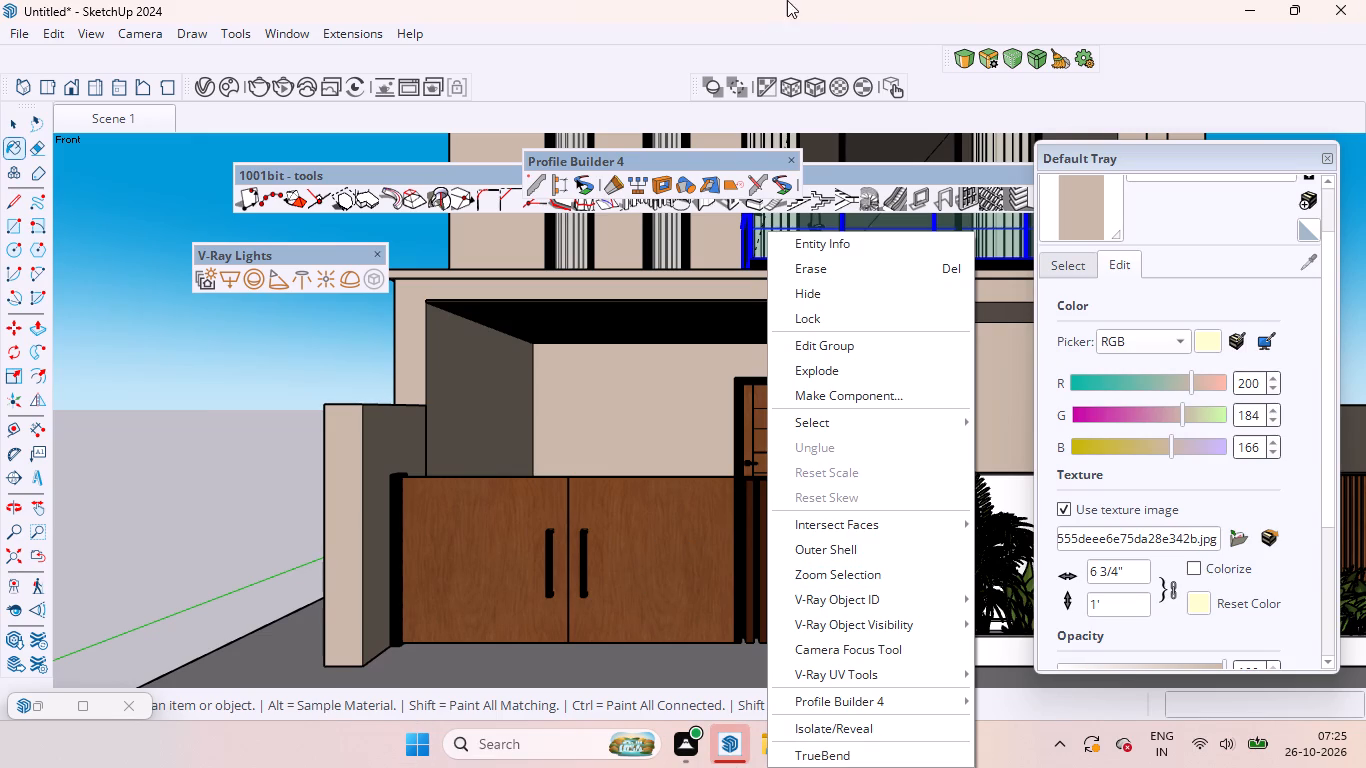
{"action": "left_click", "coordinate": [188, 419]}
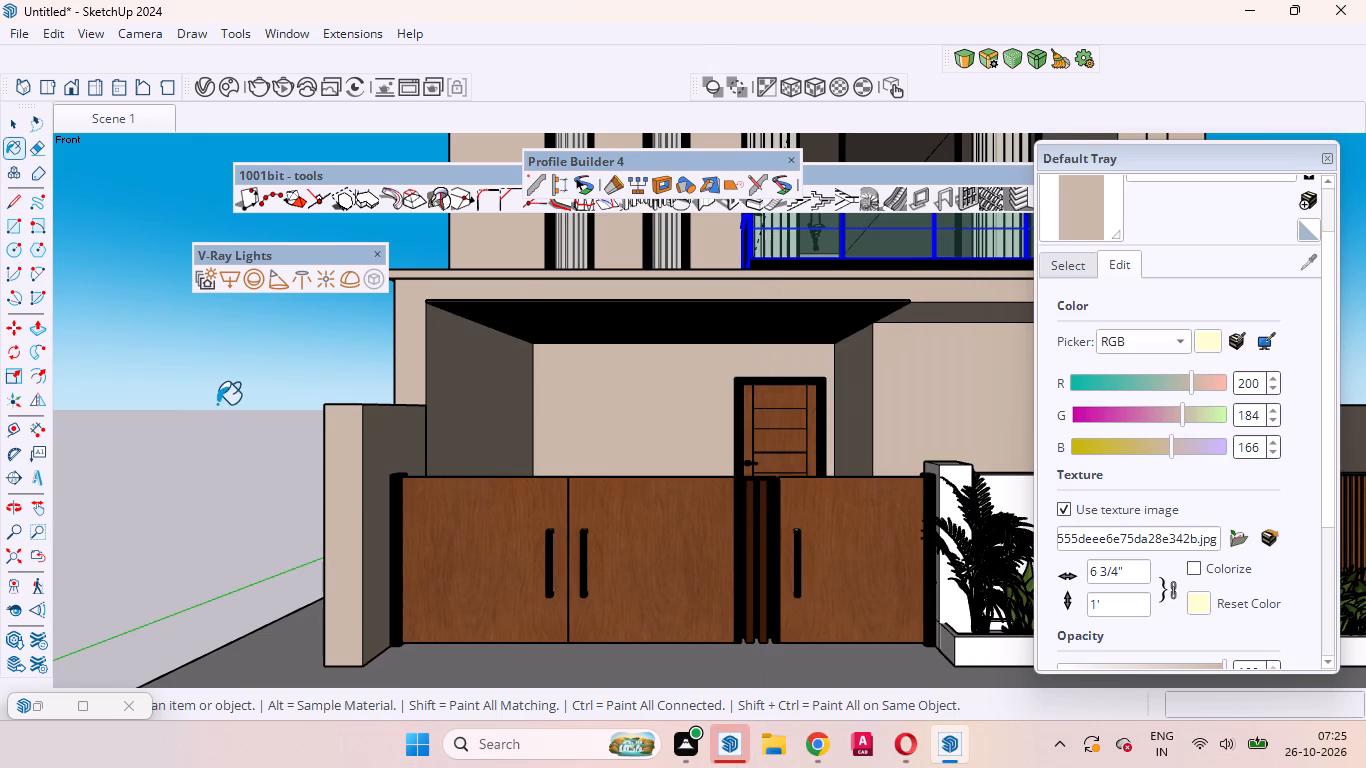
{"action": "key", "text": "space"}
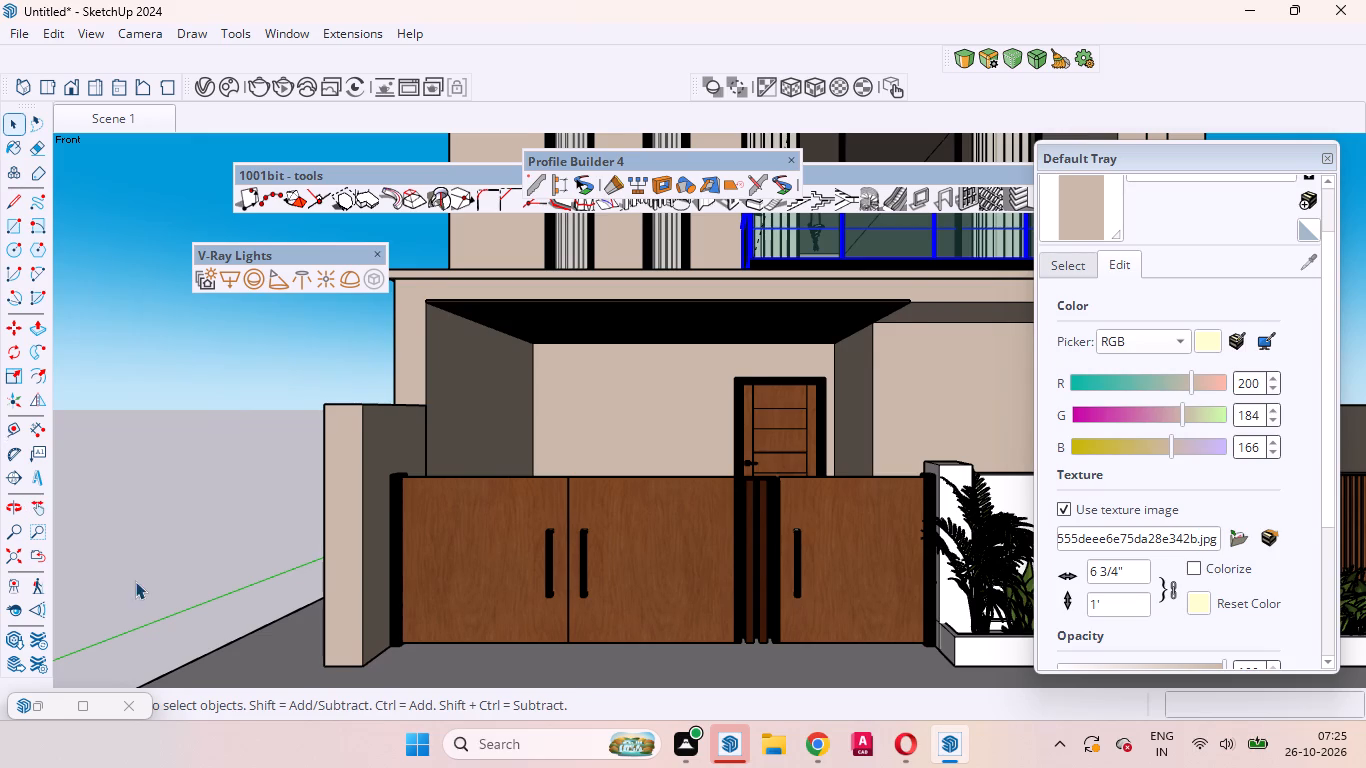
Clear the balcony railing selection and examine the painted walls across the whole house and the upper facade.
{"action": "scroll", "coordinate": [135, 581], "scroll_direction": "down", "scroll_amount": 16}
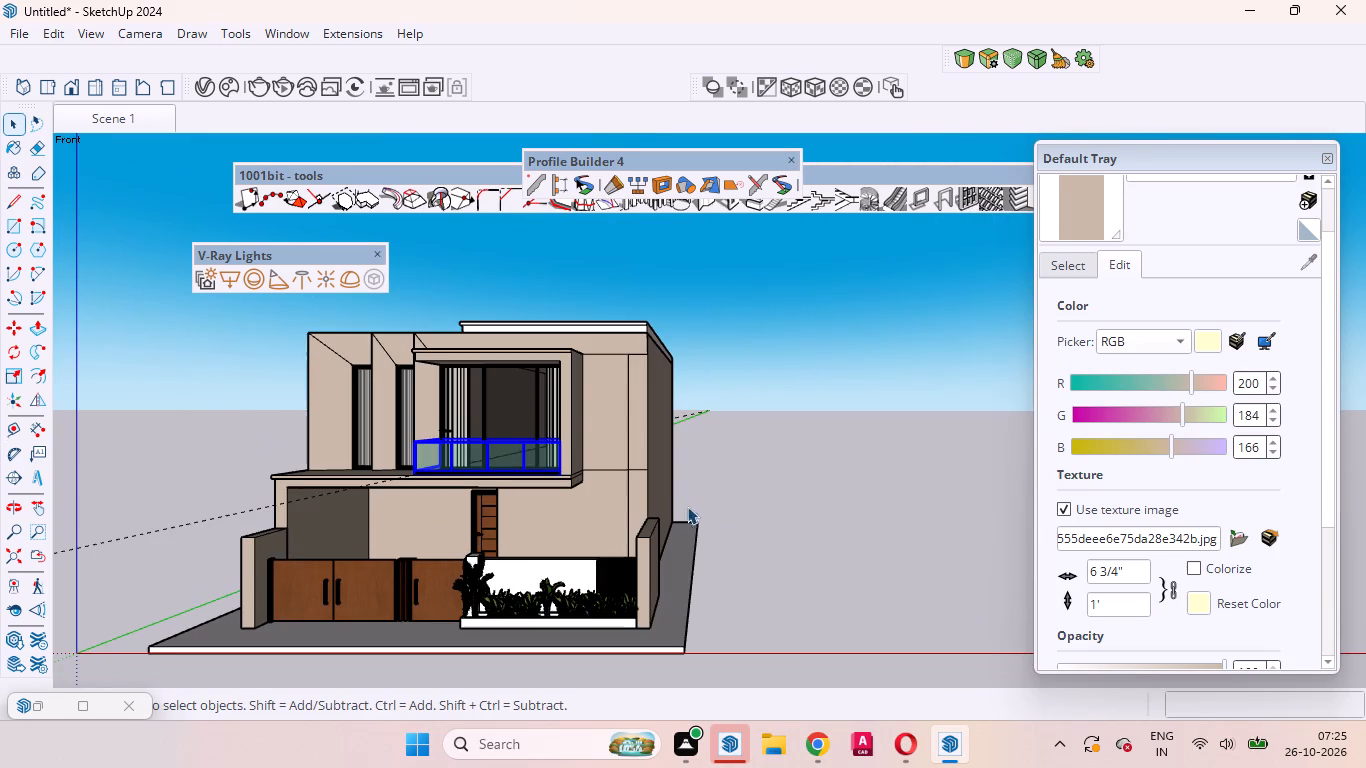
{"action": "double_click", "coordinate": [786, 503]}
{"action": "scroll", "coordinate": [682, 473], "scroll_direction": "down", "scroll_amount": 4}
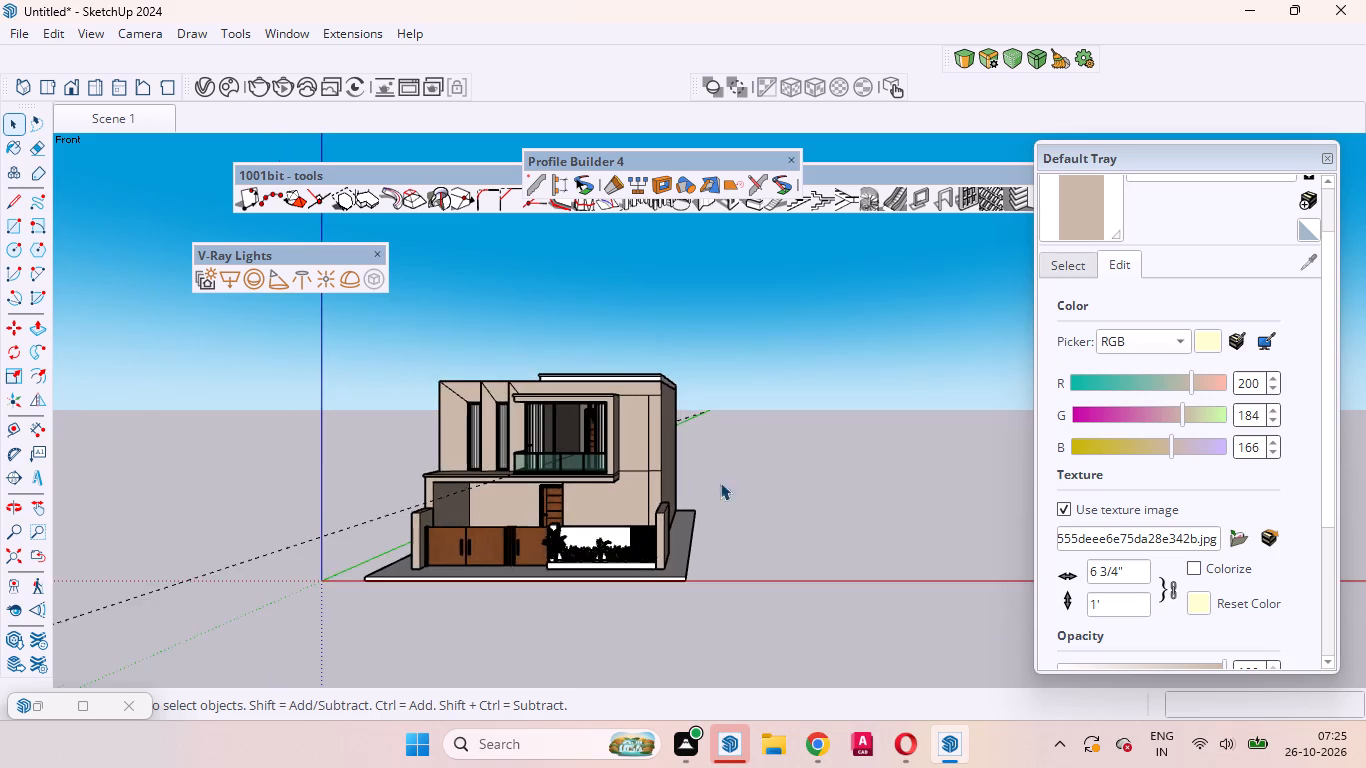
{"action": "scroll", "coordinate": [720, 482], "scroll_direction": "down", "scroll_amount": 5}
{"action": "scroll", "coordinate": [657, 459], "scroll_direction": "up", "scroll_amount": 15}
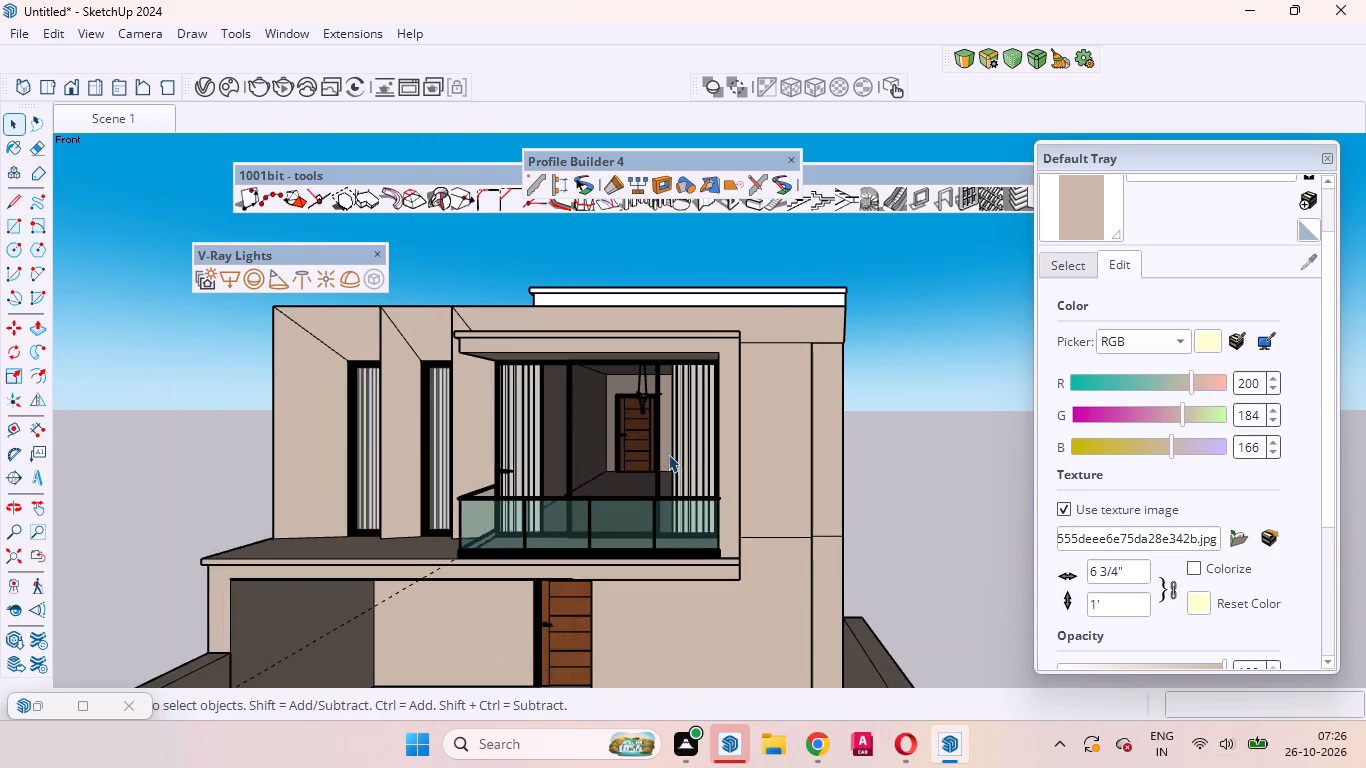
{"action": "scroll", "coordinate": [717, 460], "scroll_direction": "down", "scroll_amount": 12}
{"action": "scroll", "coordinate": [651, 424], "scroll_direction": "up", "scroll_amount": 20}
{"action": "scroll", "coordinate": [651, 424], "scroll_direction": "up", "scroll_amount": 2}
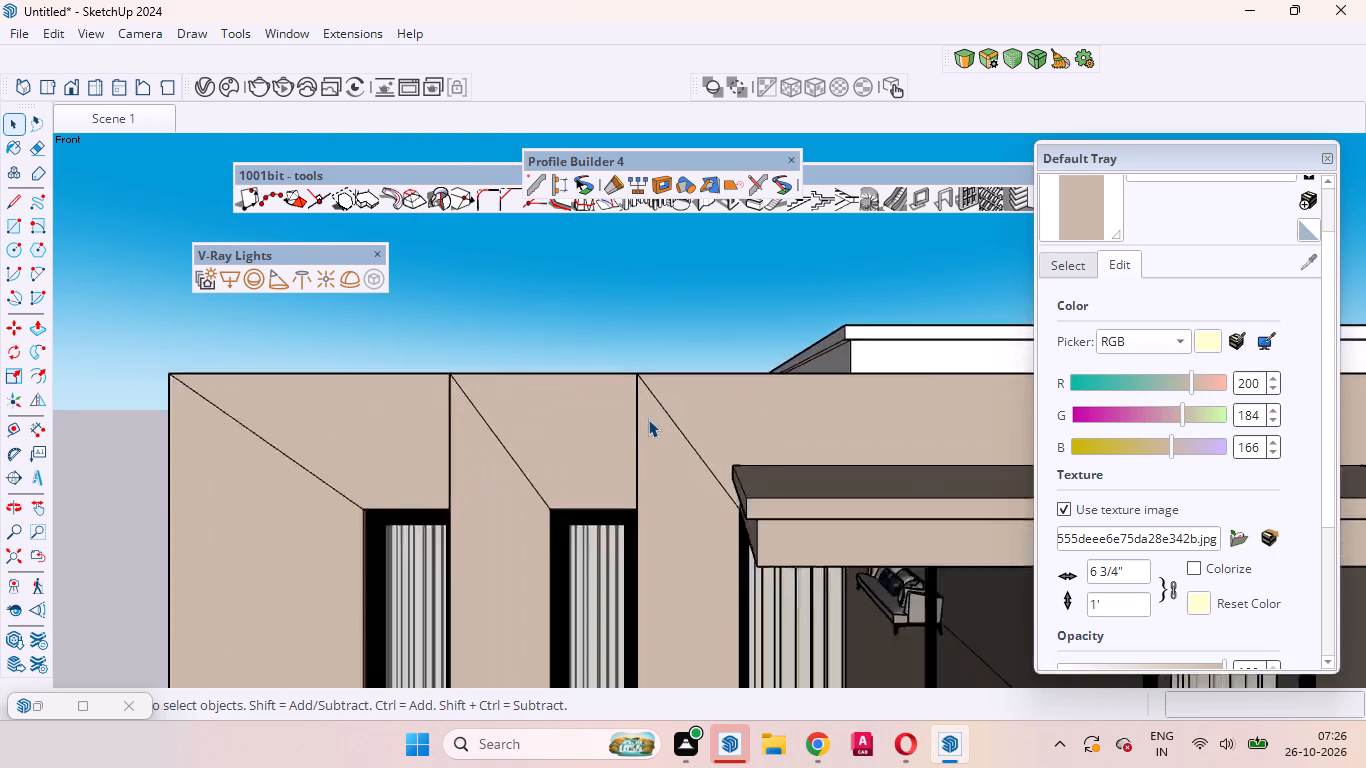
{"action": "scroll", "coordinate": [648, 419], "scroll_direction": "up", "scroll_amount": 2}
{"action": "middle_click_drag", "start_coordinate": [626, 424], "coordinate": [595, 425]}
{"action": "scroll", "coordinate": [582, 429], "scroll_direction": "down", "scroll_amount": 4}
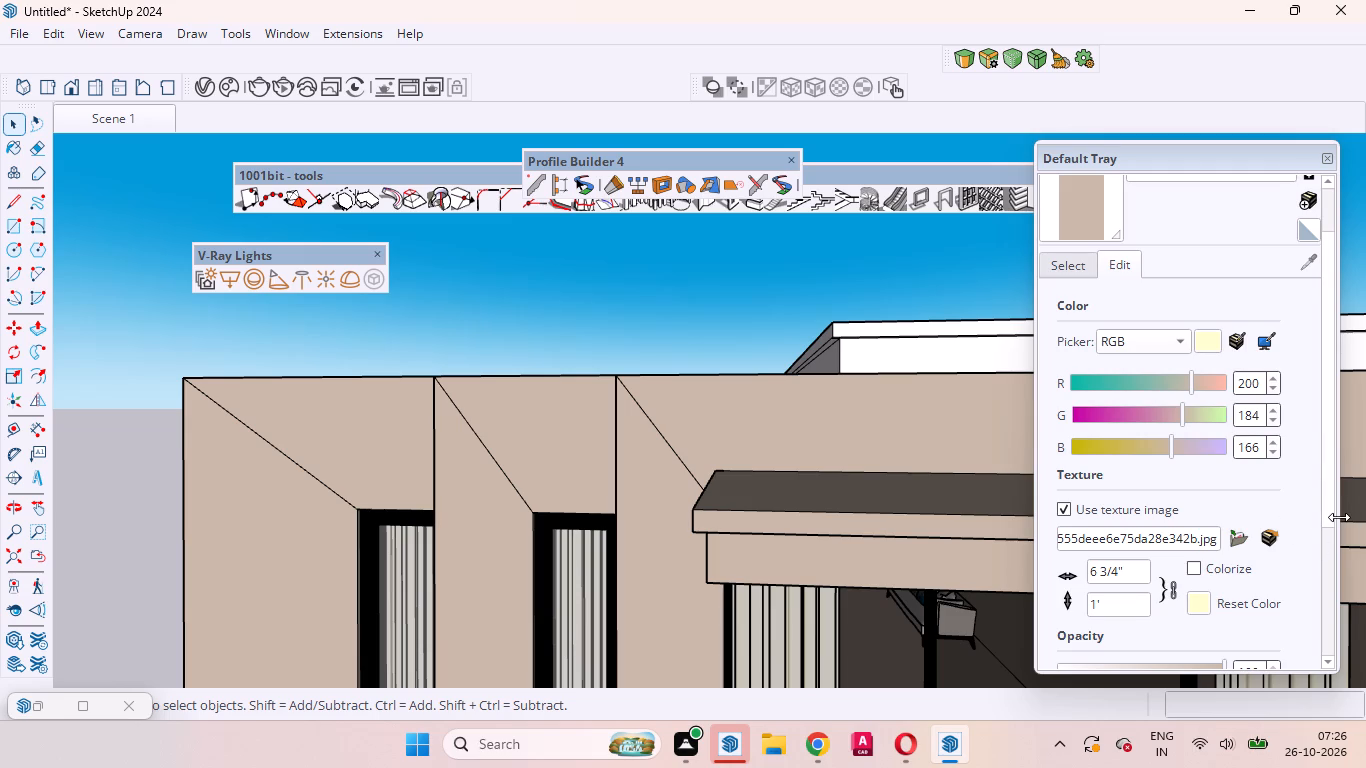
Change the wall material's colour by setting its red value to 245 and its green value to 245.
{"action": "left_click", "coordinate": [1263, 381]}
{"action": "key", "text": "BackSpace"}
{"action": "key", "text": "BackSpace"}
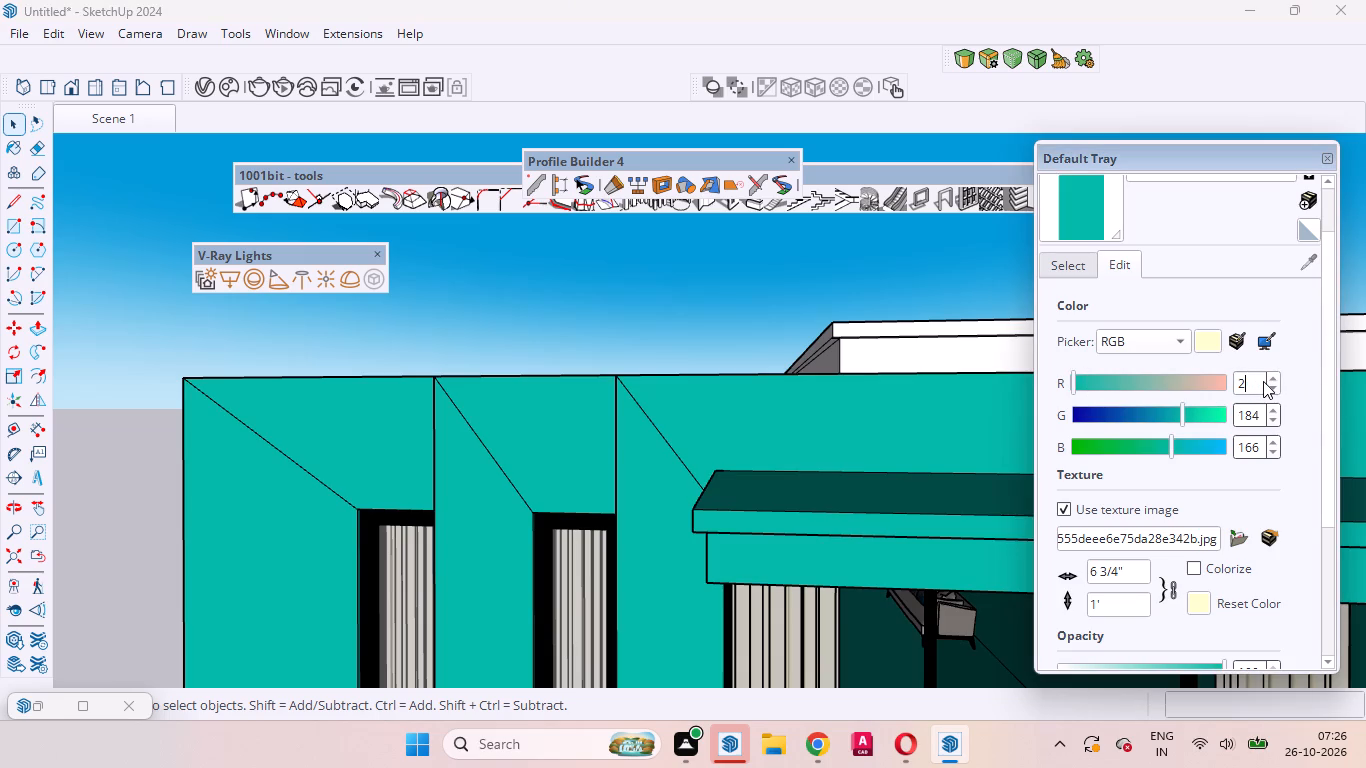
{"action": "type", "text": "45"}
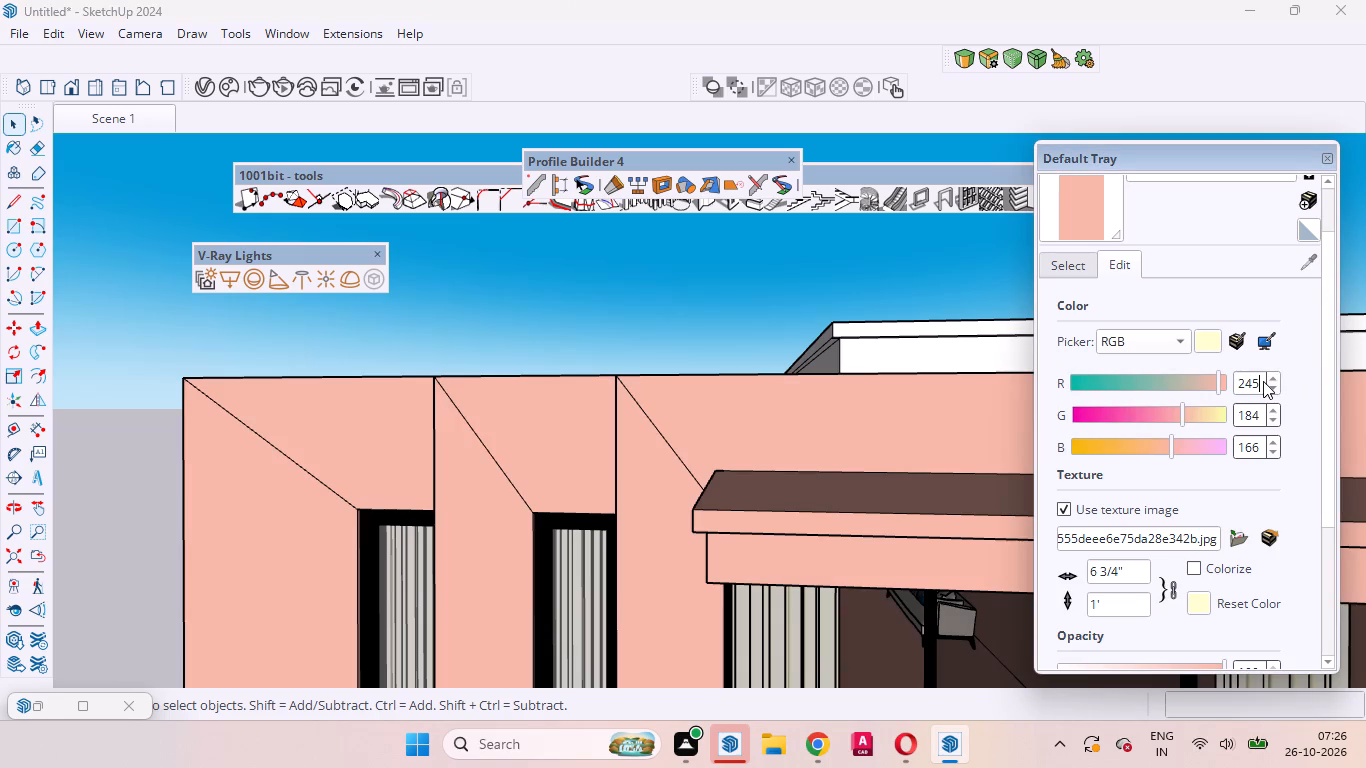
{"action": "left_click", "coordinate": [1257, 413]}
{"action": "key", "text": "BackSpace"}
{"action": "key", "text": "BackSpace"}
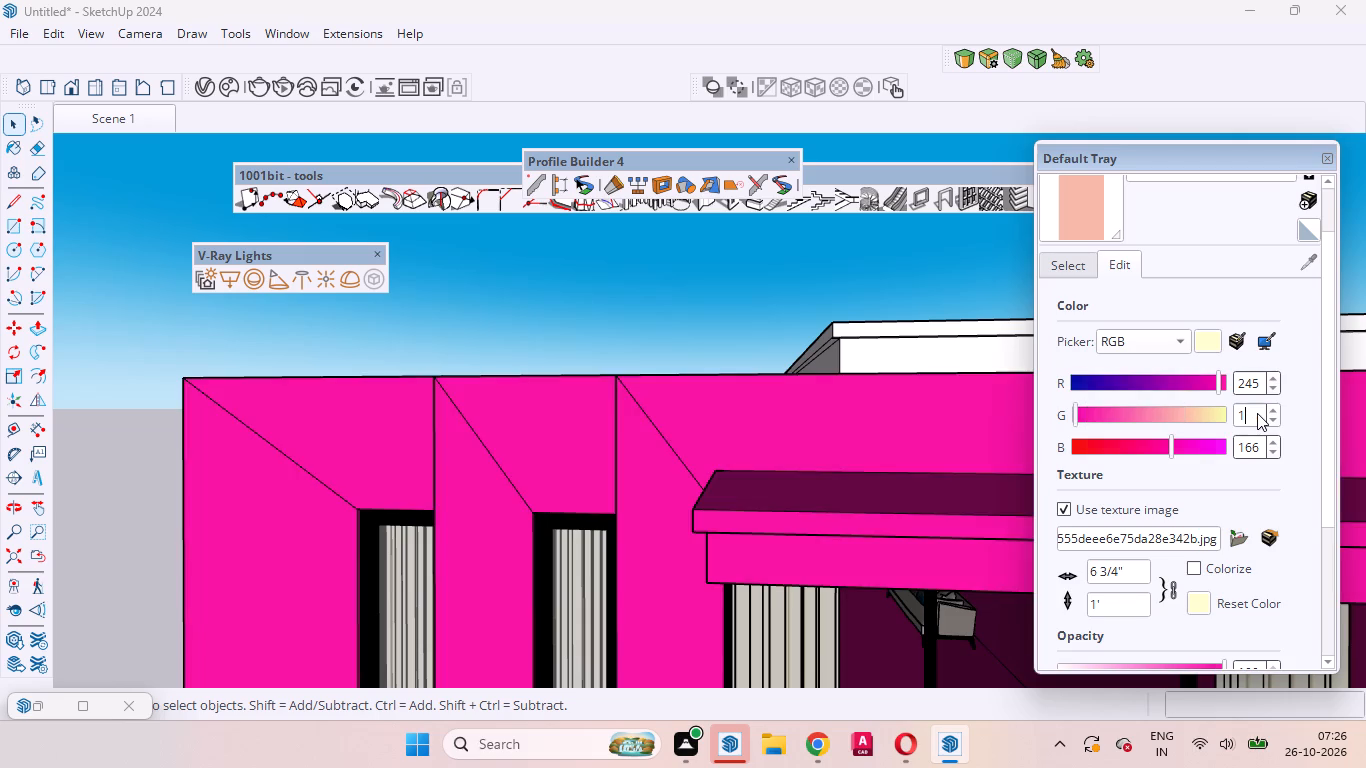
{"action": "key", "text": "BackSpace"}
{"action": "type", "text": "245"}
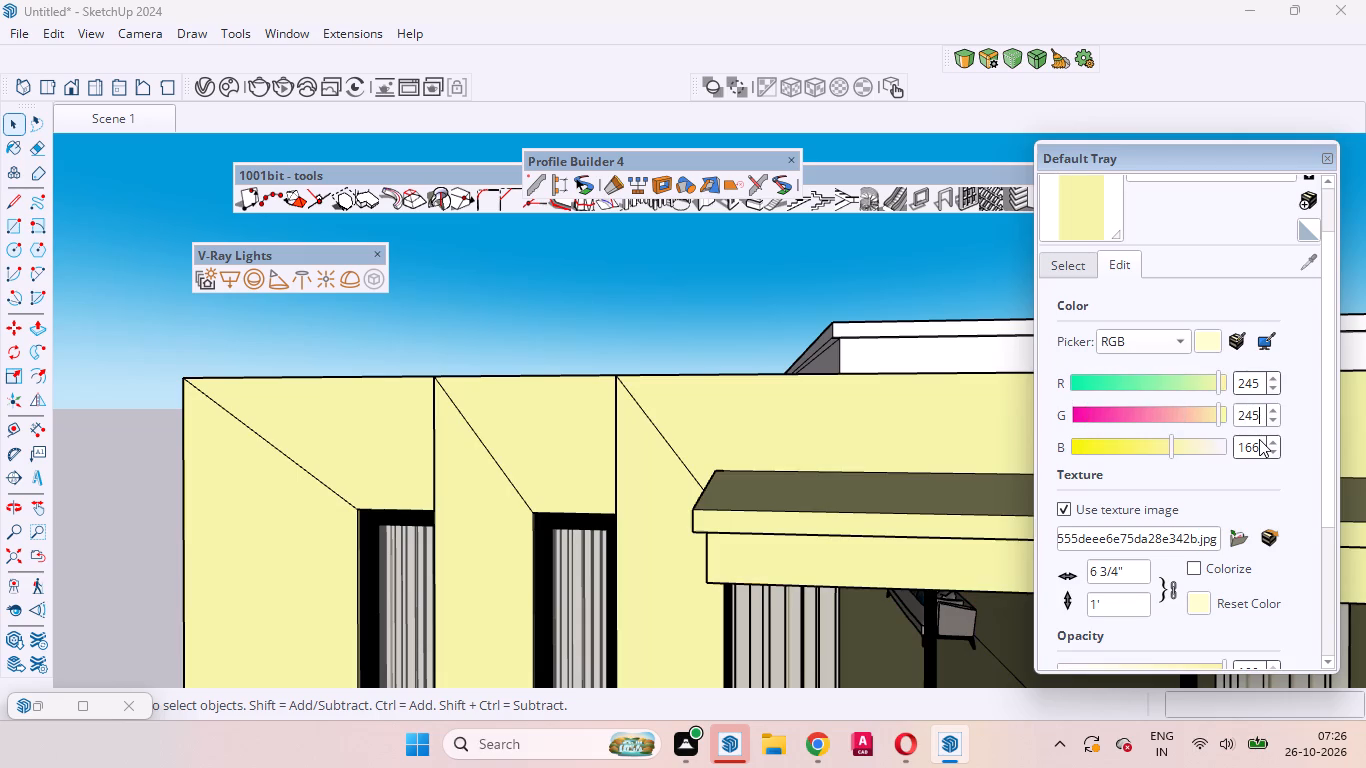
{"action": "left_click", "coordinate": [1259, 444]}
Examine the recoloured walls around the ground-floor entrance, the overhang above it and the whole front of the house.
{"action": "scroll", "coordinate": [923, 444], "scroll_direction": "down", "scroll_amount": 2}
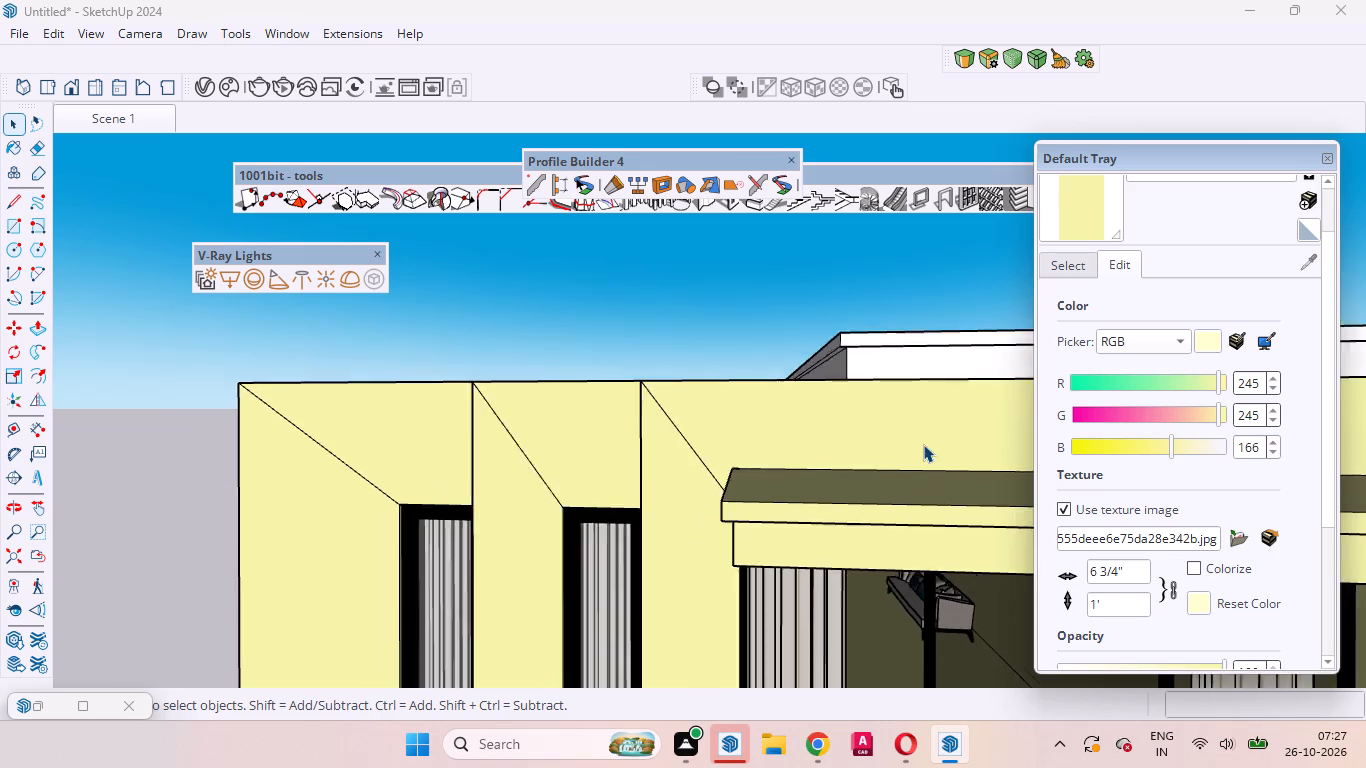
{"action": "scroll", "coordinate": [923, 444], "scroll_direction": "down", "scroll_amount": 20}
{"action": "scroll", "coordinate": [923, 444], "scroll_direction": "down", "scroll_amount": 3}
{"action": "scroll", "coordinate": [924, 424], "scroll_direction": "up", "scroll_amount": 8}
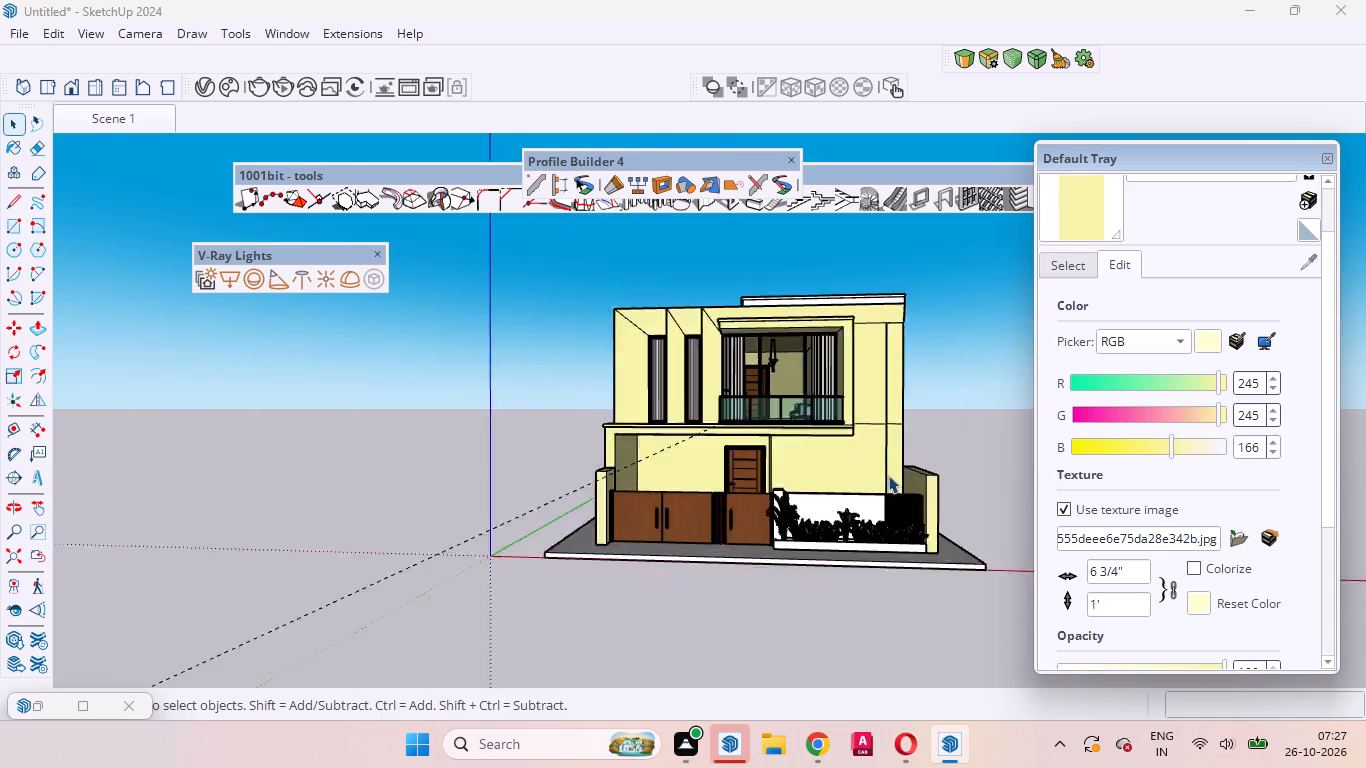
{"action": "scroll", "coordinate": [888, 475], "scroll_direction": "up", "scroll_amount": 13}
{"action": "middle_click_drag", "start_coordinate": [774, 498], "coordinate": [715, 577]}
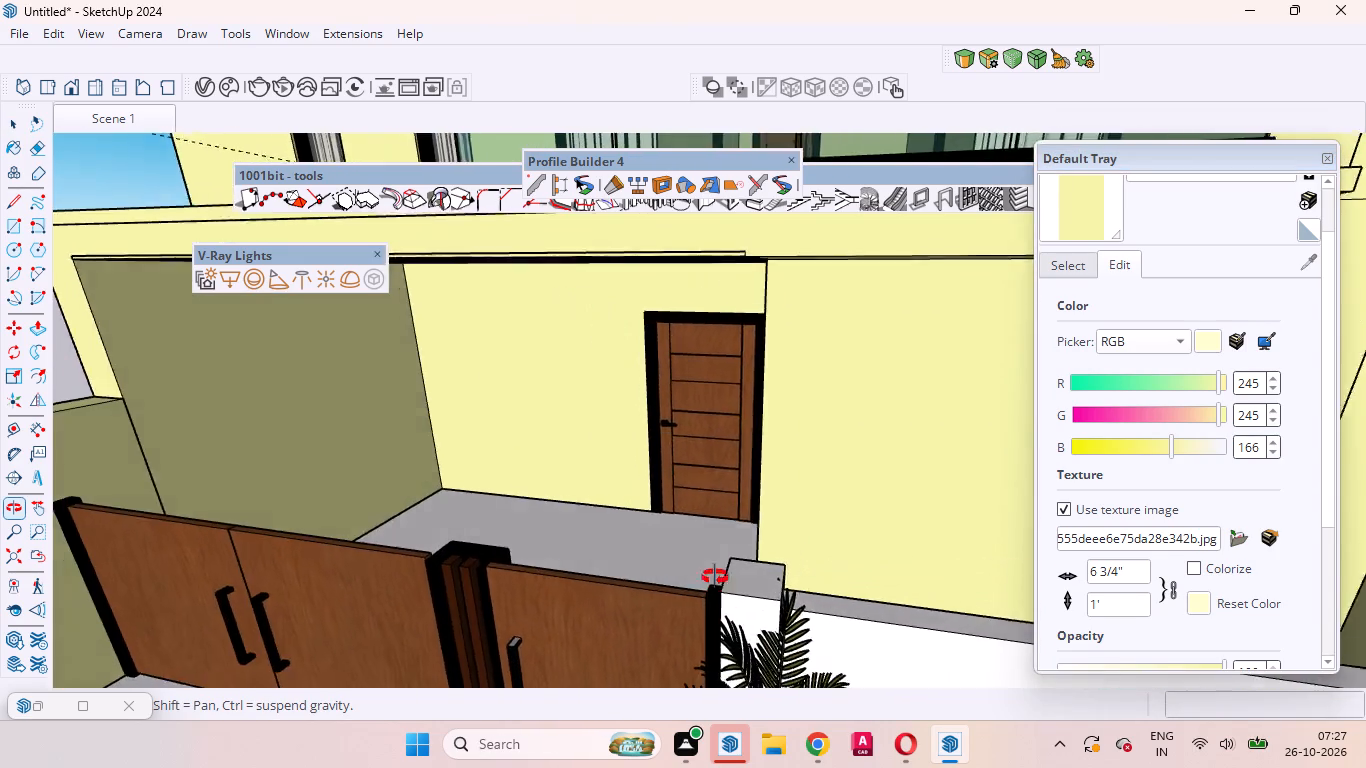
{"action": "middle_click_drag", "start_coordinate": [715, 577], "coordinate": [864, 492]}
{"action": "scroll", "coordinate": [853, 477], "scroll_direction": "up", "scroll_amount": 4}
{"action": "scroll", "coordinate": [853, 477], "scroll_direction": "down", "scroll_amount": 5}
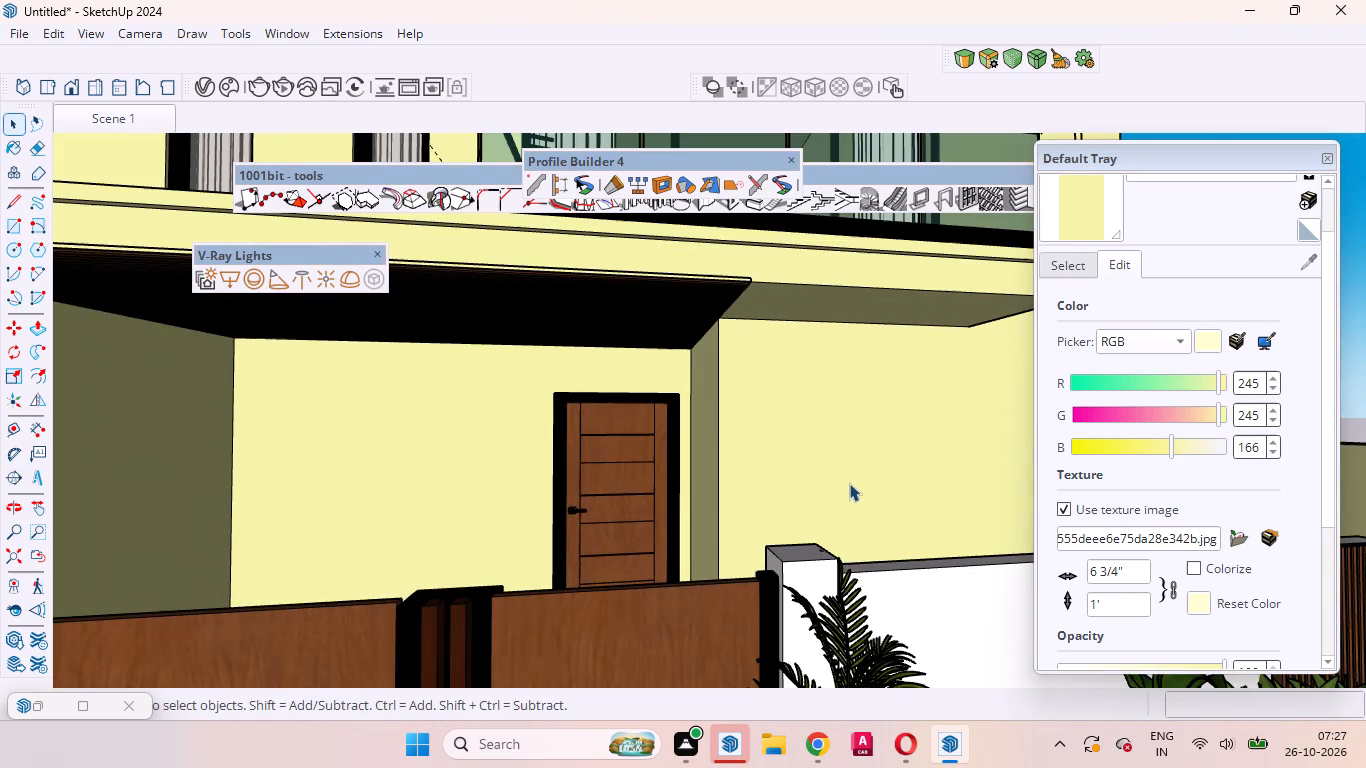
{"action": "scroll", "coordinate": [786, 296], "scroll_direction": "up", "scroll_amount": 9}
{"action": "middle_click_drag", "start_coordinate": [763, 275], "coordinate": [709, 276]}
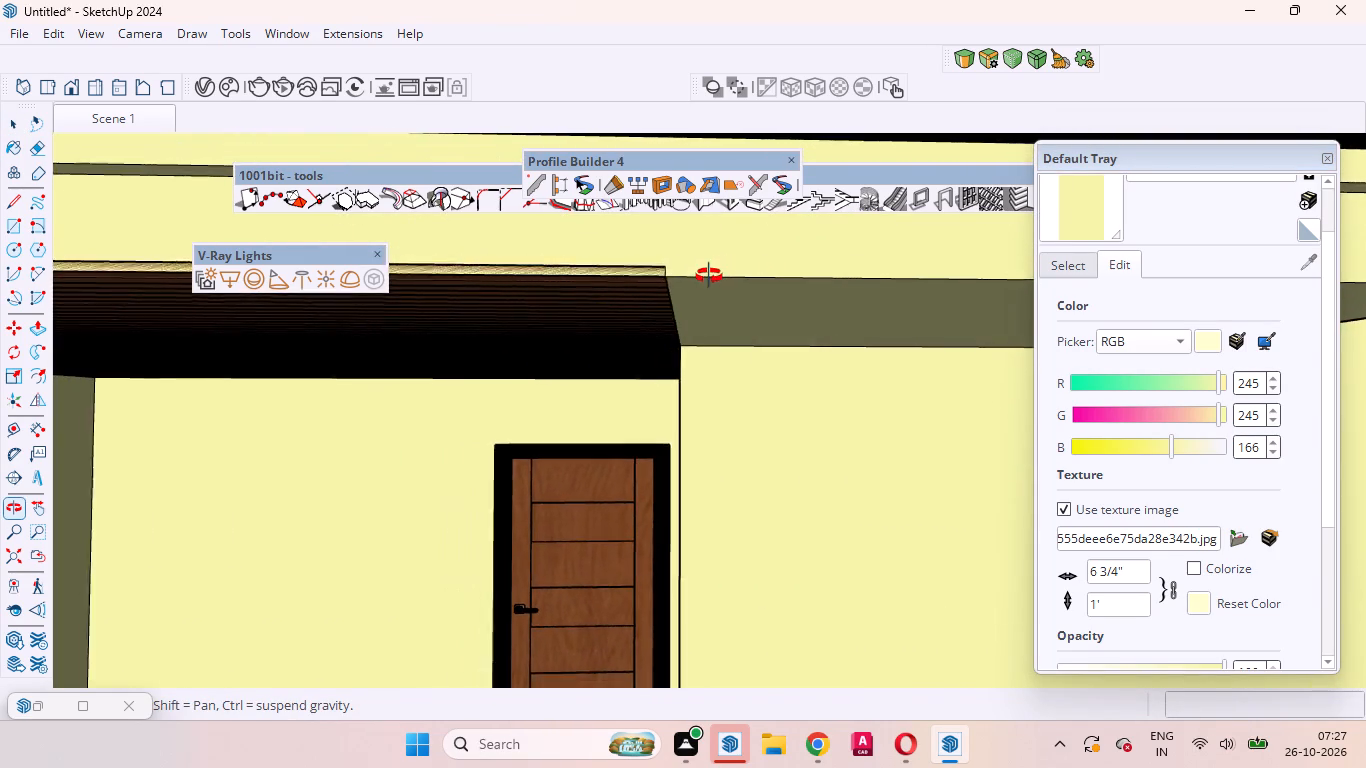
{"action": "middle_click_drag", "start_coordinate": [709, 276], "coordinate": [683, 331]}
{"action": "scroll", "coordinate": [724, 305], "scroll_direction": "down", "scroll_amount": 18}
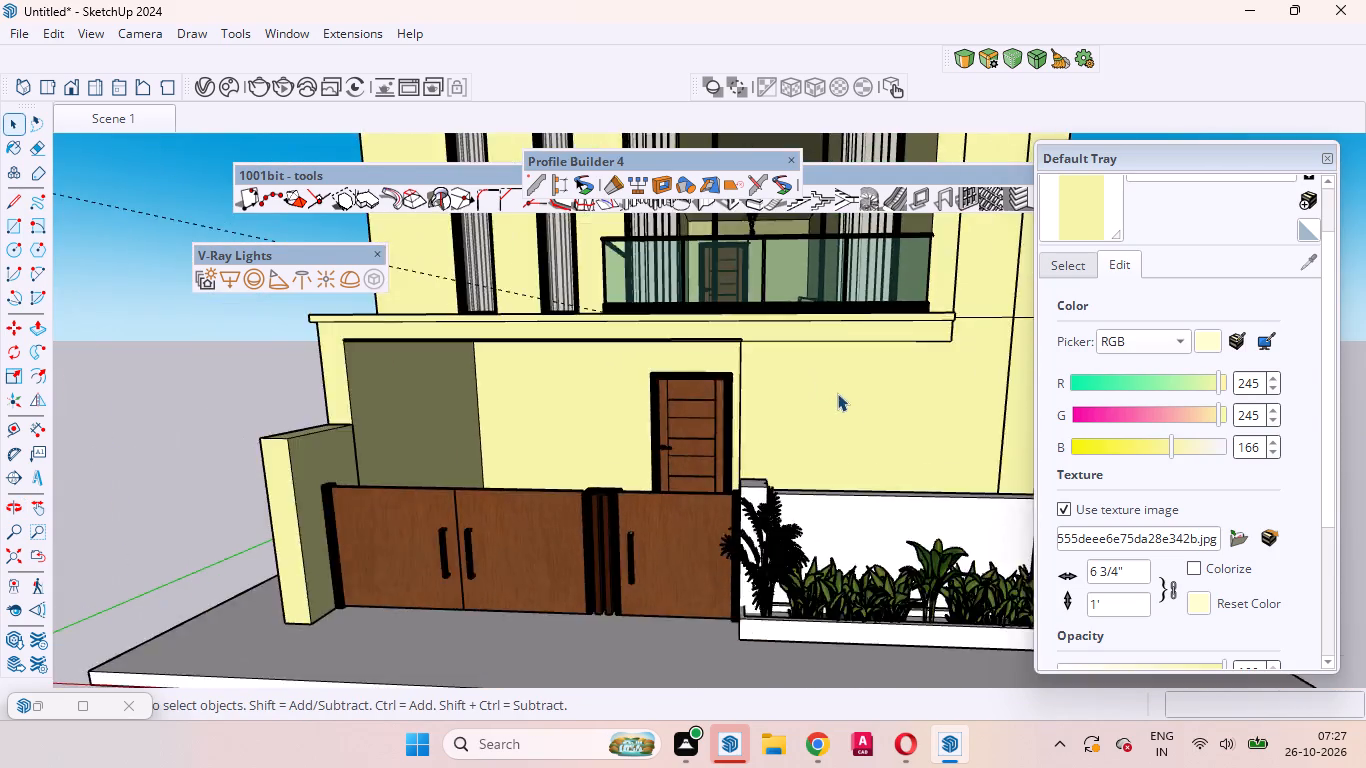
{"action": "scroll", "coordinate": [837, 393], "scroll_direction": "down", "scroll_amount": 2}
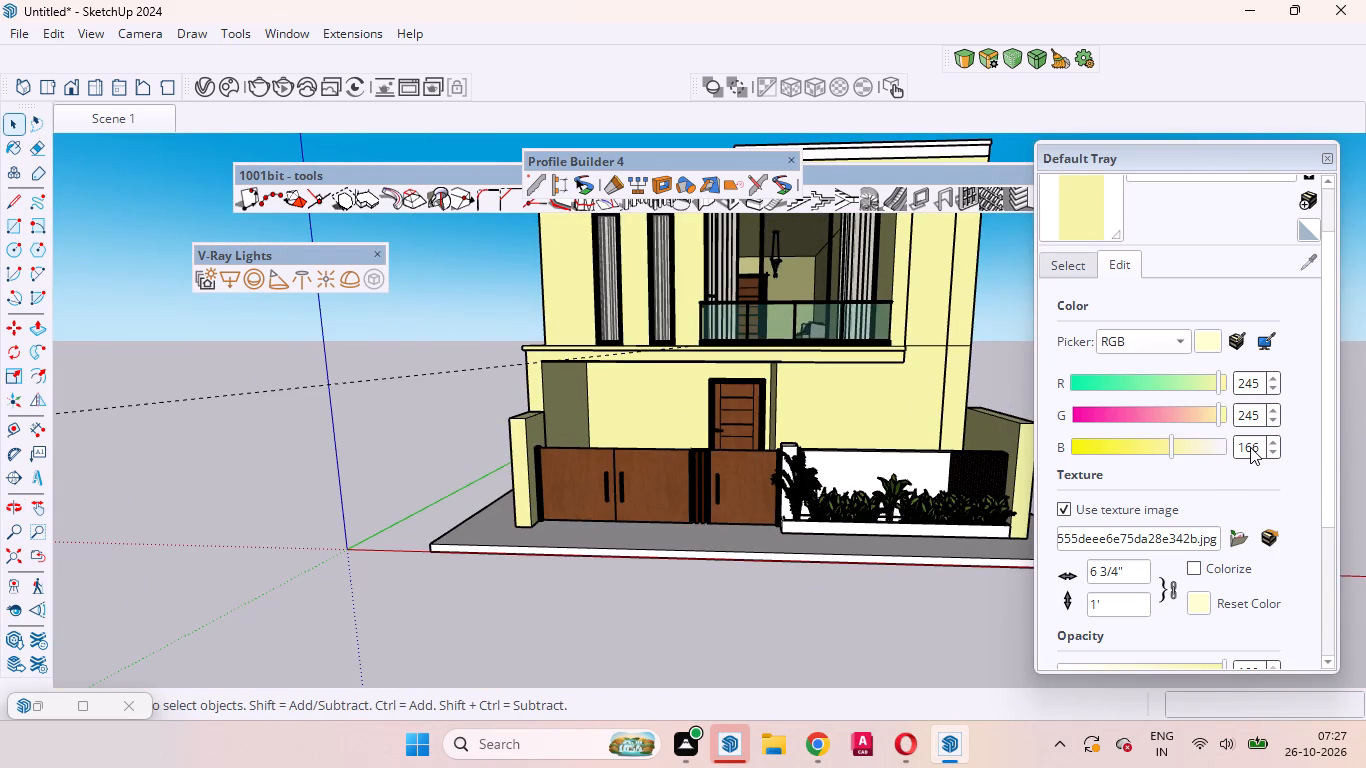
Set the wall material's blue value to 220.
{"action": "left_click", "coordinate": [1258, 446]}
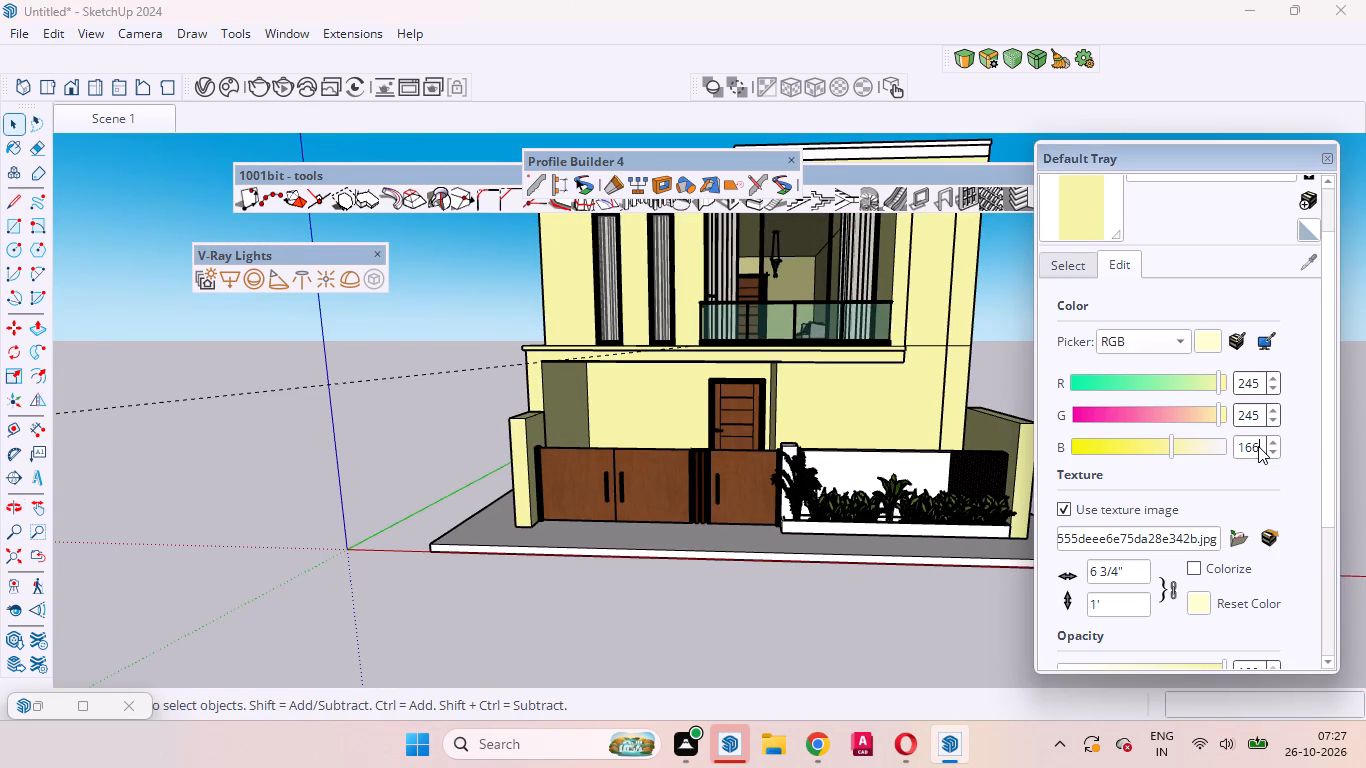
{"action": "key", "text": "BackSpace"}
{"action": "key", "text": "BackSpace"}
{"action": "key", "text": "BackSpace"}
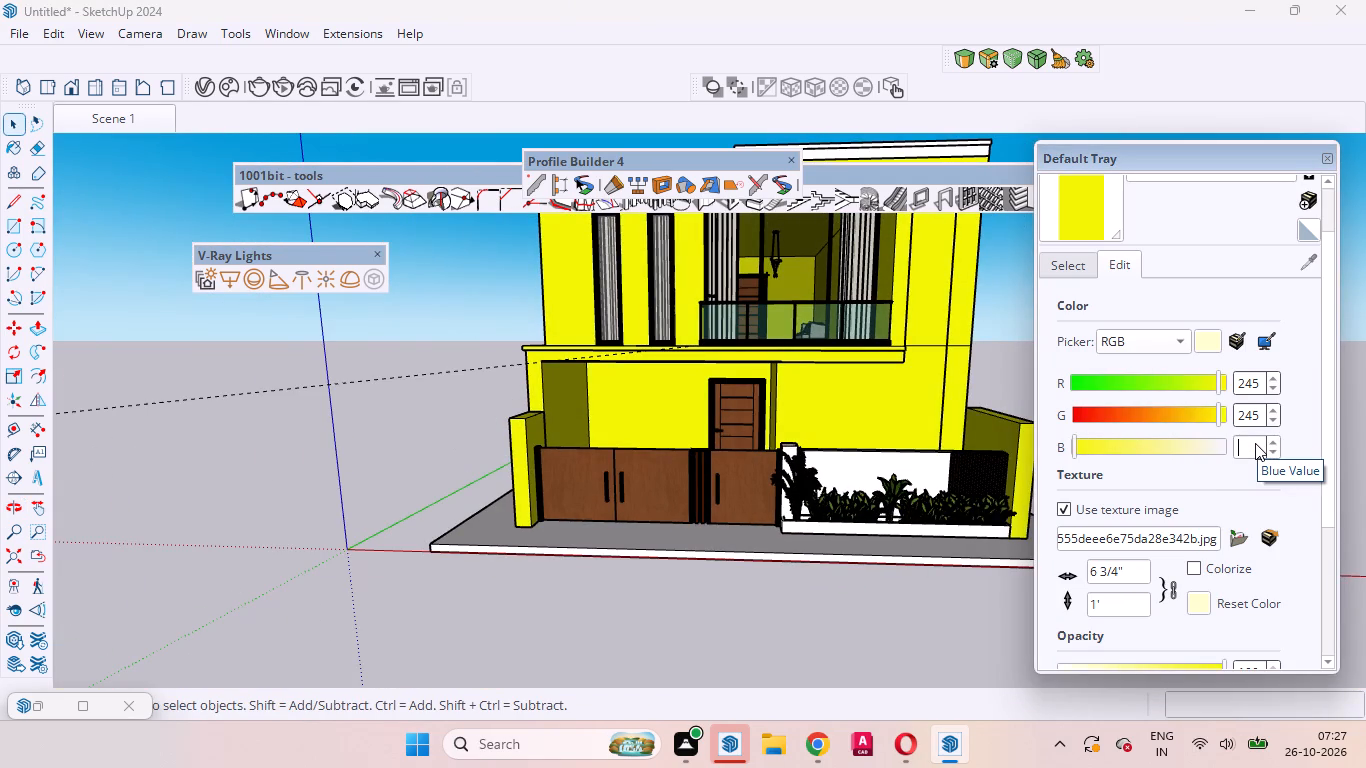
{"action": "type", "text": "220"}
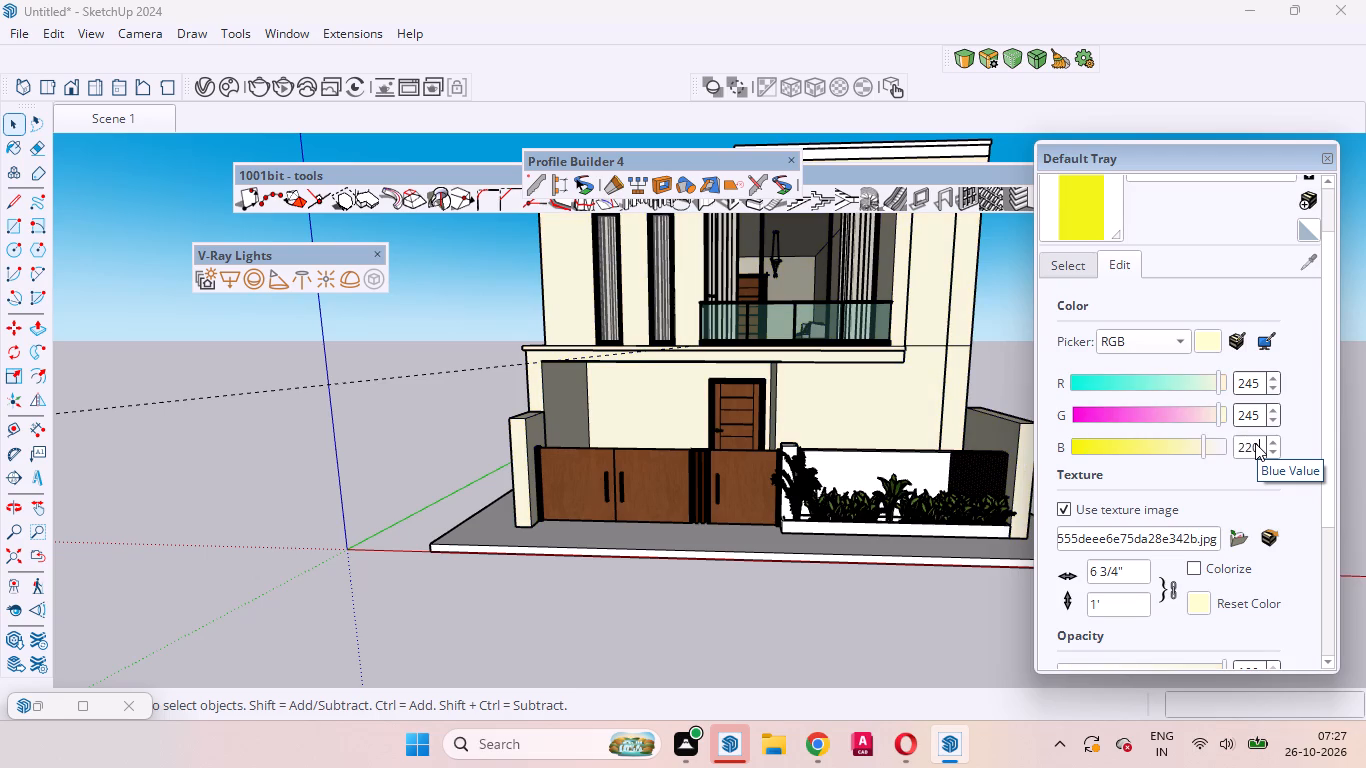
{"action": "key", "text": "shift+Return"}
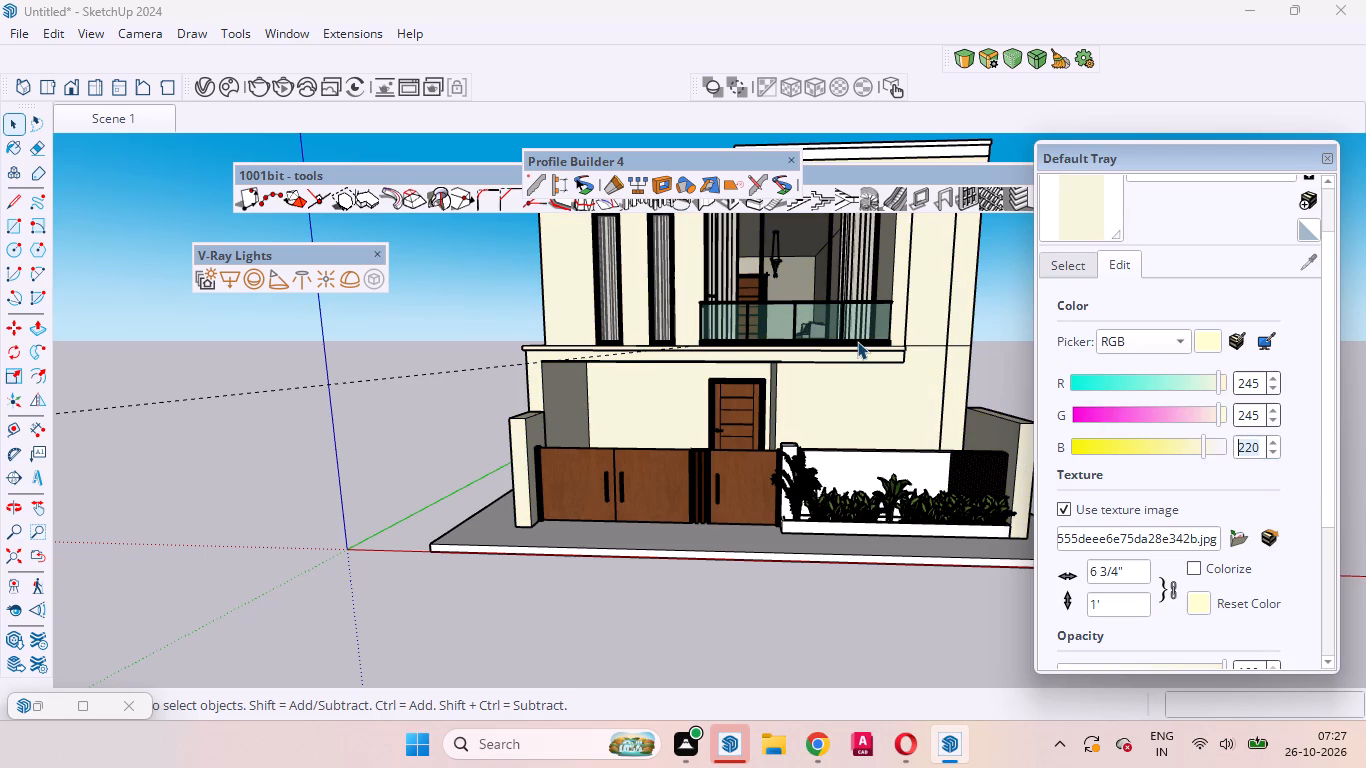
View the walls beside the entrance door up close and set the wall material's blue value to 190.
{"action": "scroll", "coordinate": [855, 341], "scroll_direction": "up", "scroll_amount": 16}
{"action": "middle_click_drag", "start_coordinate": [909, 402], "coordinate": [876, 360]}
{"action": "scroll", "coordinate": [909, 402], "scroll_direction": "up", "scroll_amount": 1}
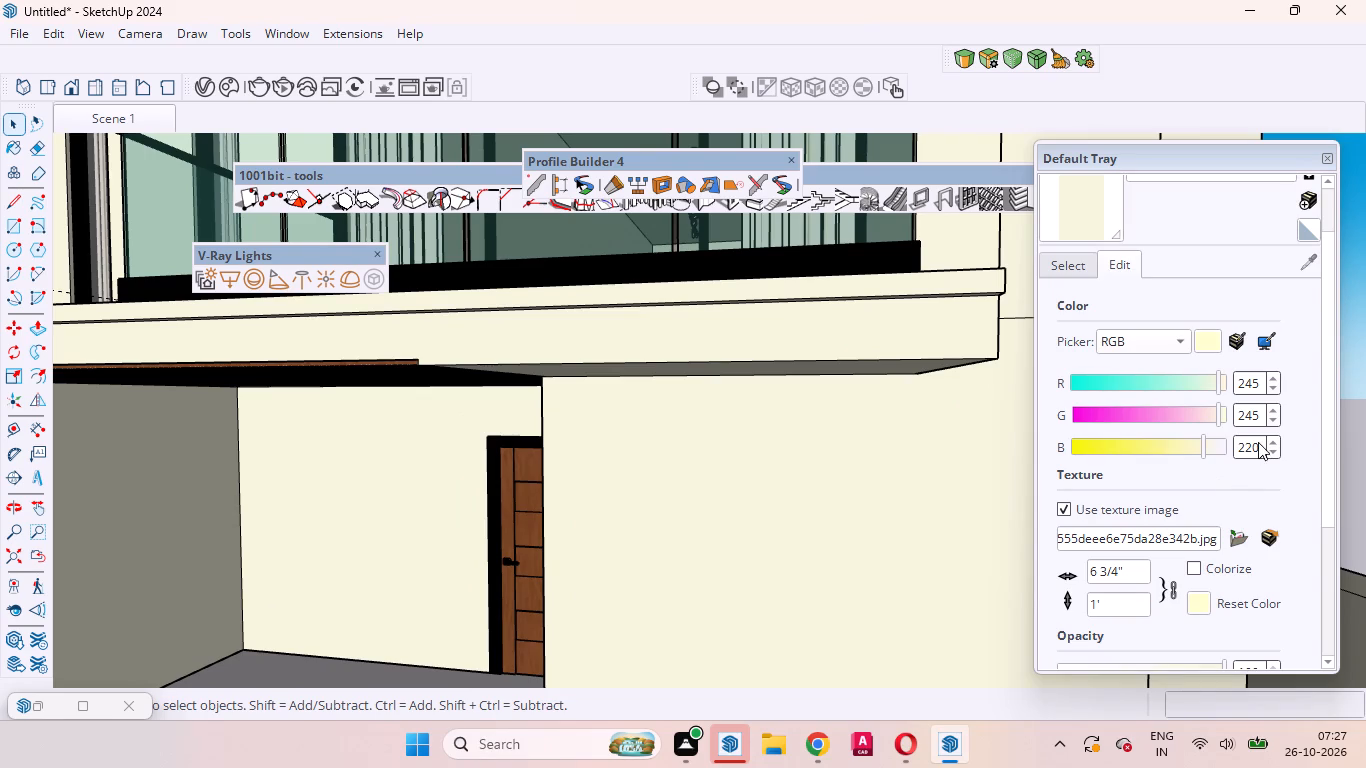
{"action": "left_click", "coordinate": [1258, 441]}
{"action": "key", "text": "BackSpace"}
{"action": "key", "text": "BackSpace"}
{"action": "key", "text": "BackSpace"}
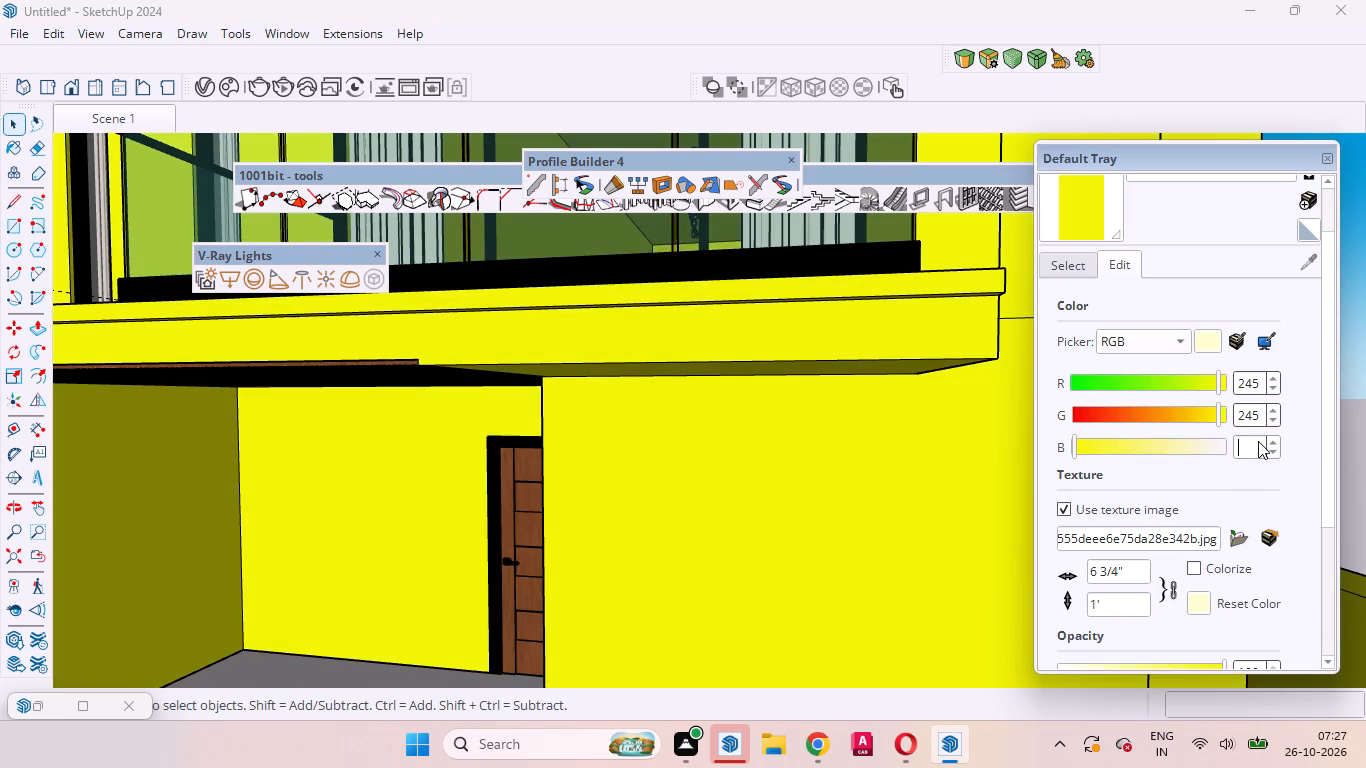
{"action": "key", "text": "1"}
{"action": "type", "text": "90"}
{"action": "key", "text": "Return"}
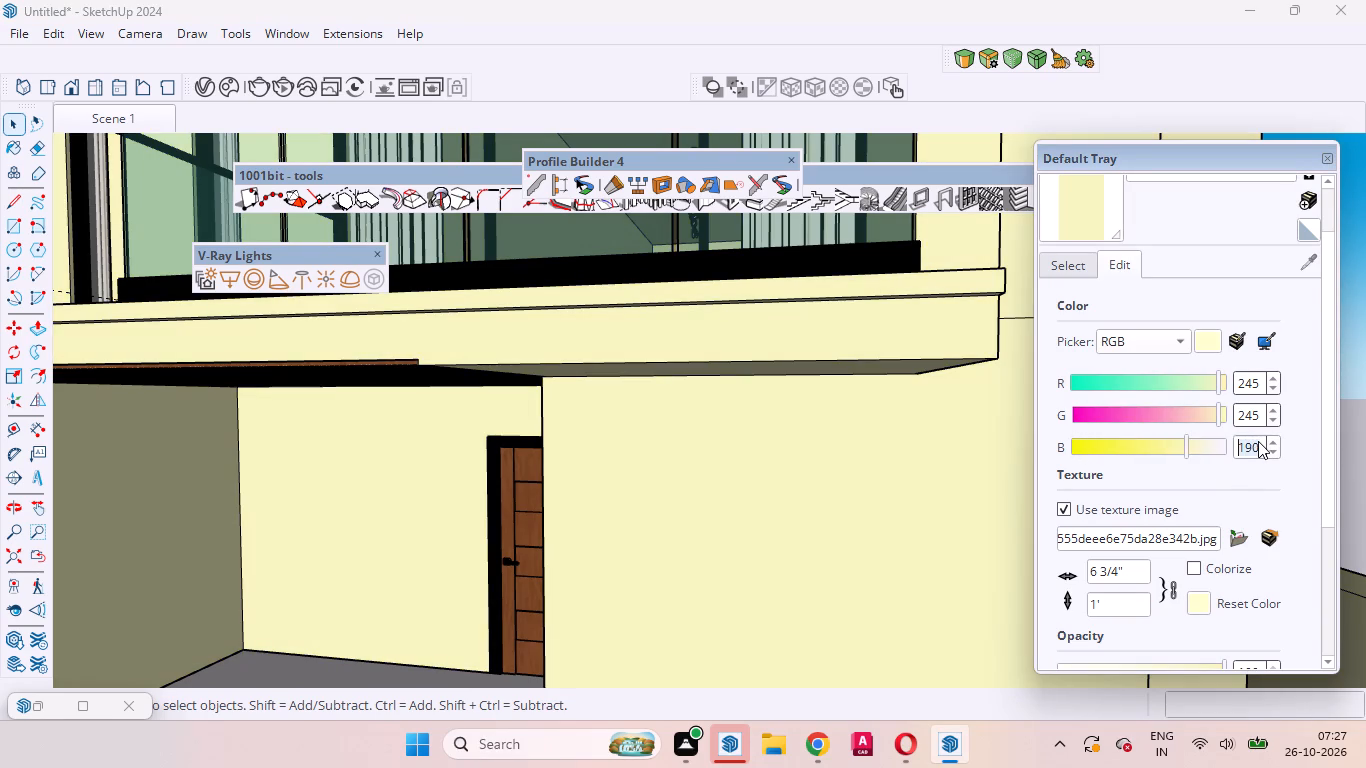
Examine the new wall colour around the narrow upper windows, the balcony and its canopy, and across the whole house.
{"action": "scroll", "coordinate": [781, 417], "scroll_direction": "down", "scroll_amount": 15}
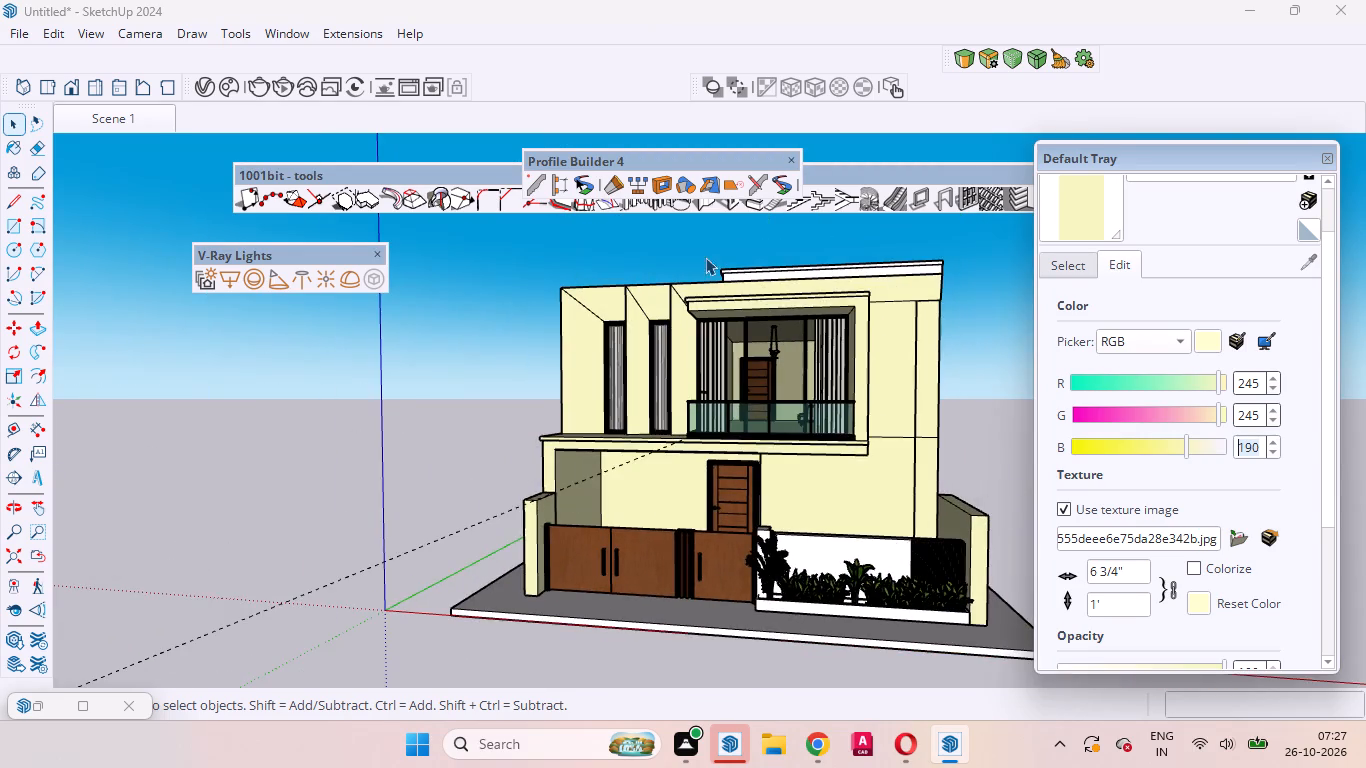
{"action": "scroll", "coordinate": [686, 278], "scroll_direction": "up", "scroll_amount": 16}
{"action": "middle_click_drag", "start_coordinate": [611, 402], "coordinate": [1049, 613]}
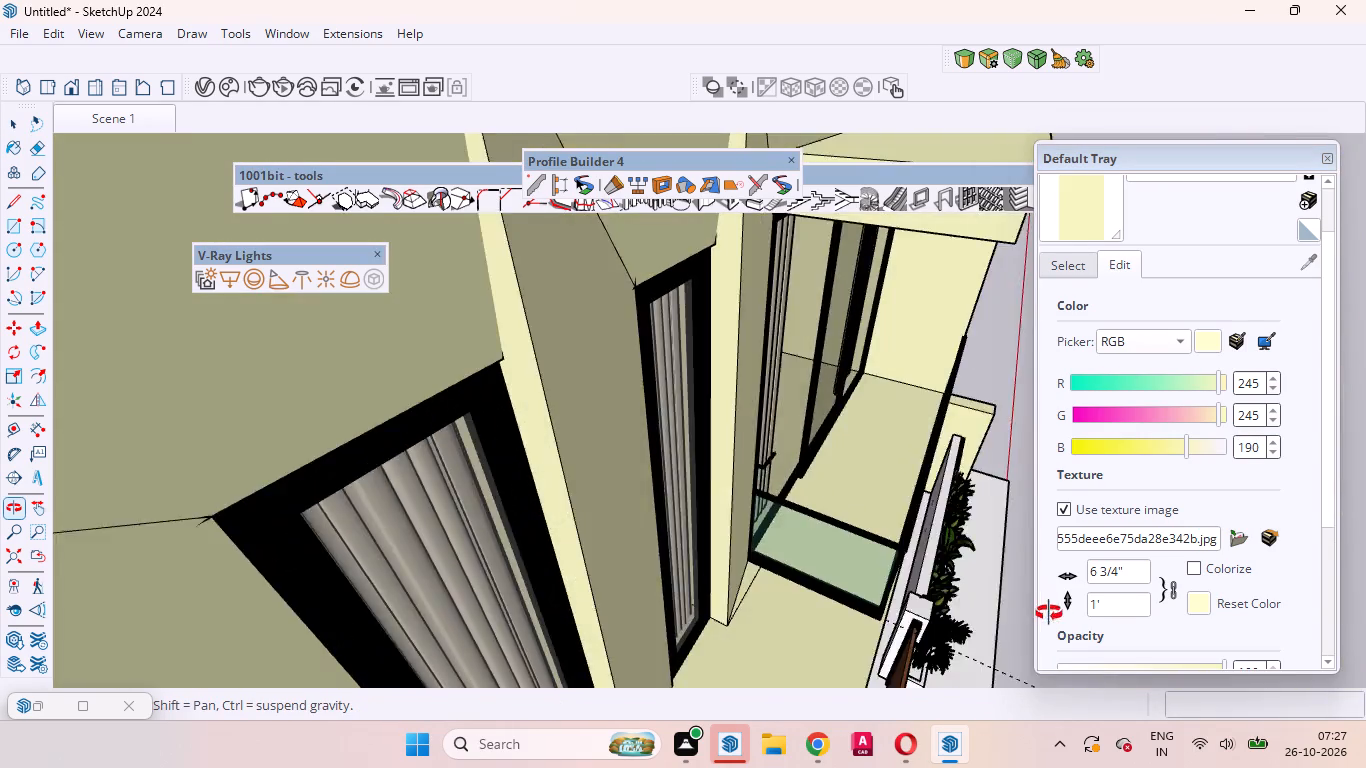
{"action": "middle_click_drag", "start_coordinate": [1049, 613], "coordinate": [701, 367]}
{"action": "scroll", "coordinate": [677, 362], "scroll_direction": "up", "scroll_amount": 1}
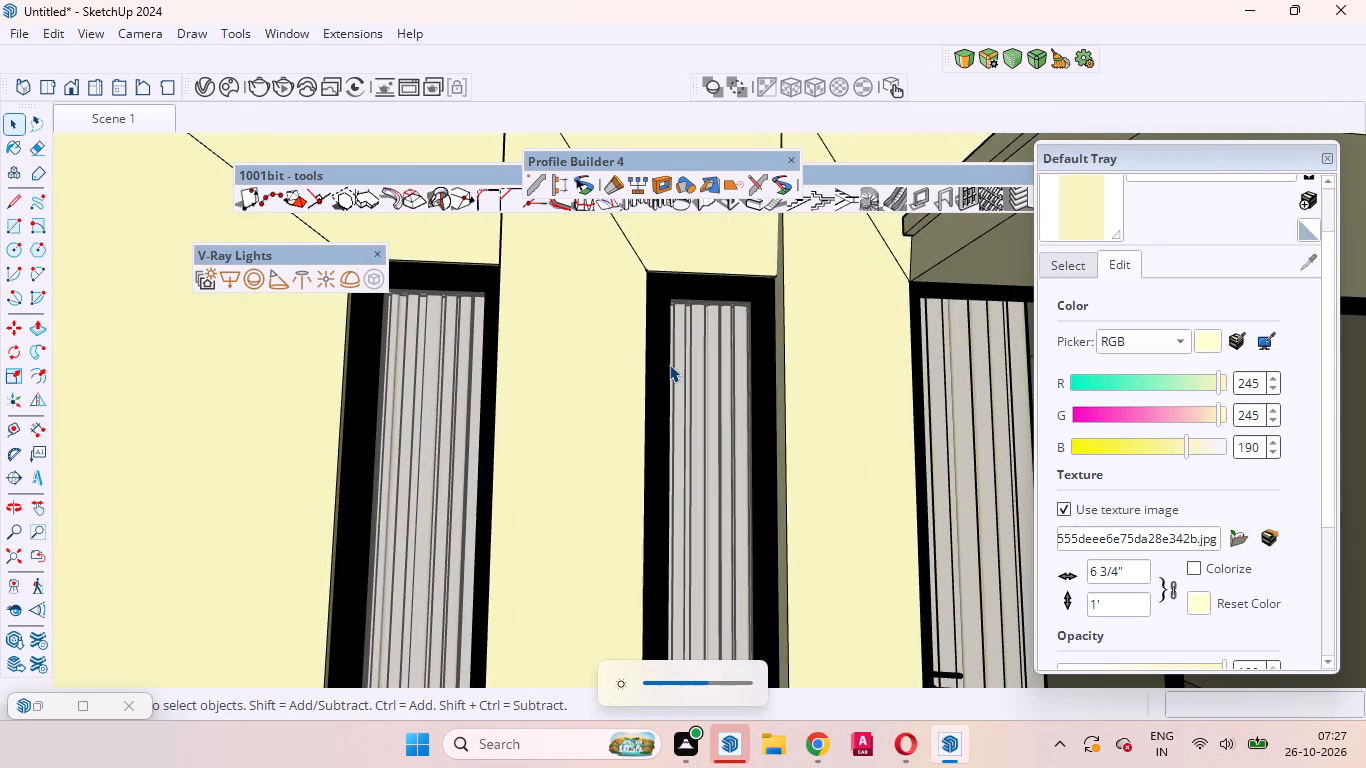
{"action": "scroll", "coordinate": [608, 401], "scroll_direction": "down", "scroll_amount": 17}
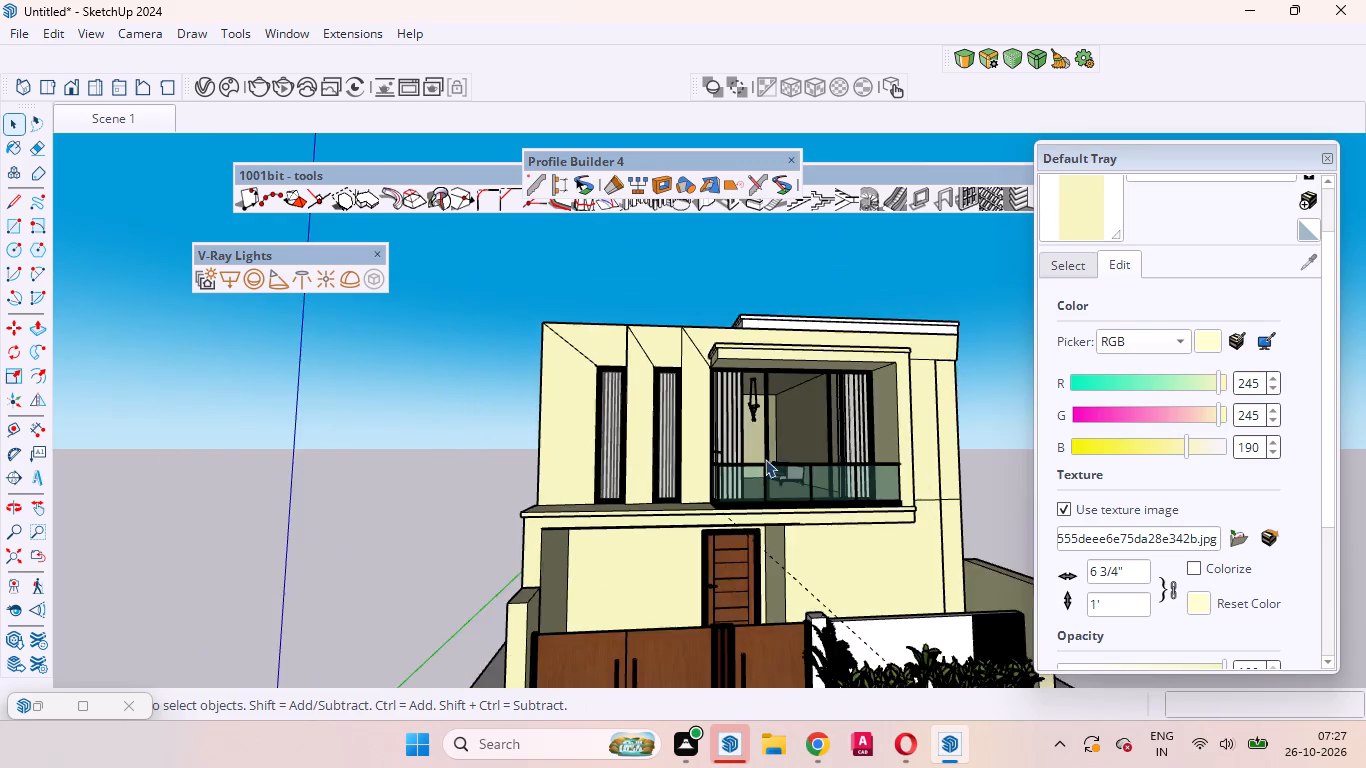
{"action": "scroll", "coordinate": [766, 464], "scroll_direction": "up", "scroll_amount": 1}
{"action": "middle_click_drag", "start_coordinate": [766, 468], "coordinate": [517, 582]}
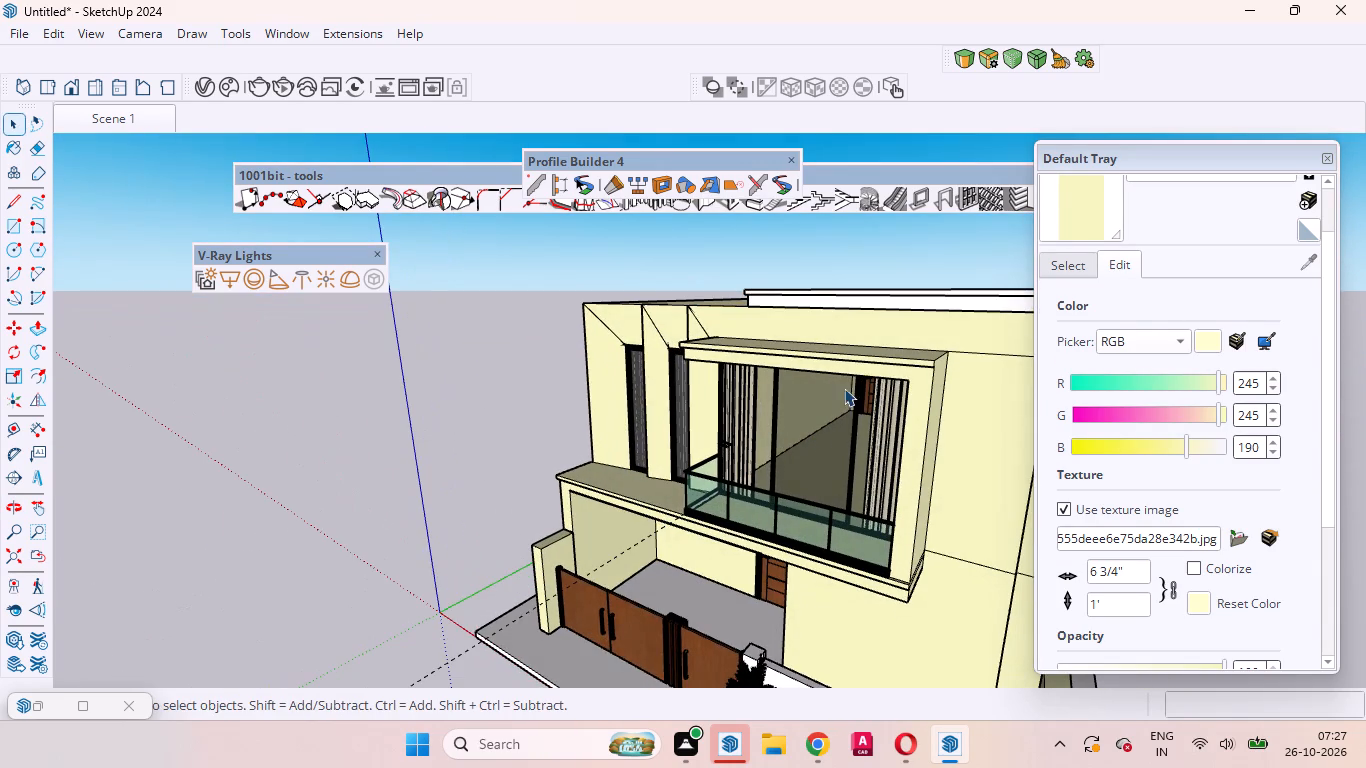
{"action": "scroll", "coordinate": [931, 288], "scroll_direction": "up", "scroll_amount": 8}
{"action": "scroll", "coordinate": [981, 352], "scroll_direction": "up", "scroll_amount": 2}
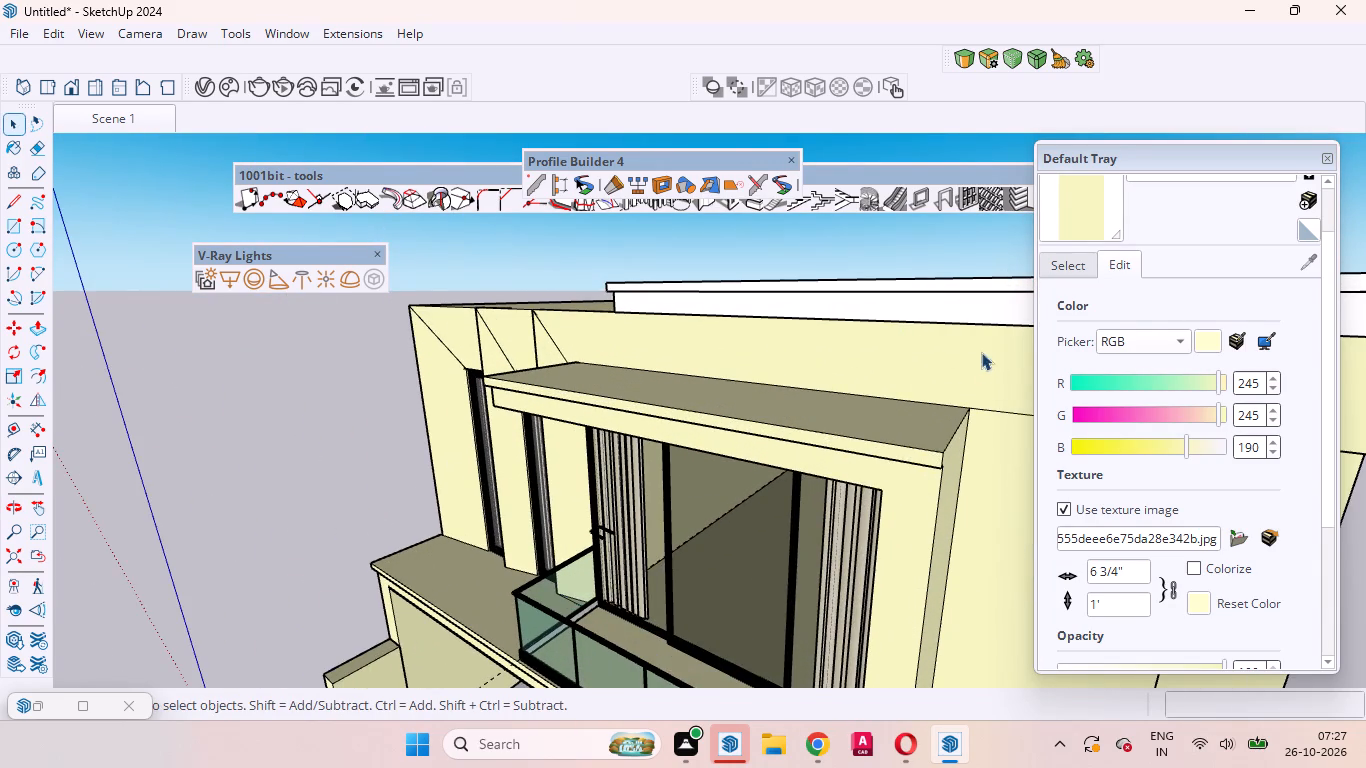
{"action": "scroll", "coordinate": [981, 352], "scroll_direction": "up", "scroll_amount": 6}
{"action": "middle_click_drag", "start_coordinate": [800, 376], "coordinate": [925, 365]}
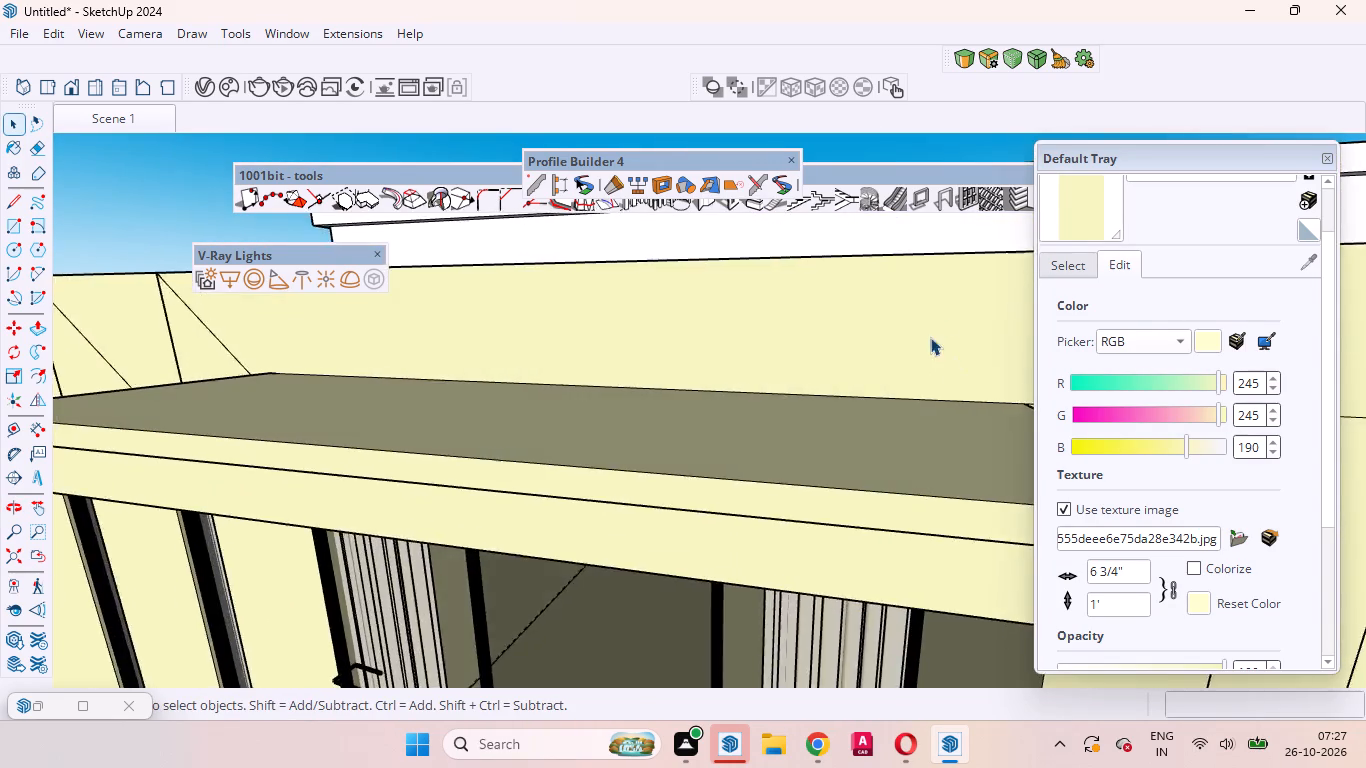
{"action": "scroll", "coordinate": [947, 312], "scroll_direction": "down", "scroll_amount": 19}
{"action": "scroll", "coordinate": [922, 358], "scroll_direction": "down", "scroll_amount": 3}
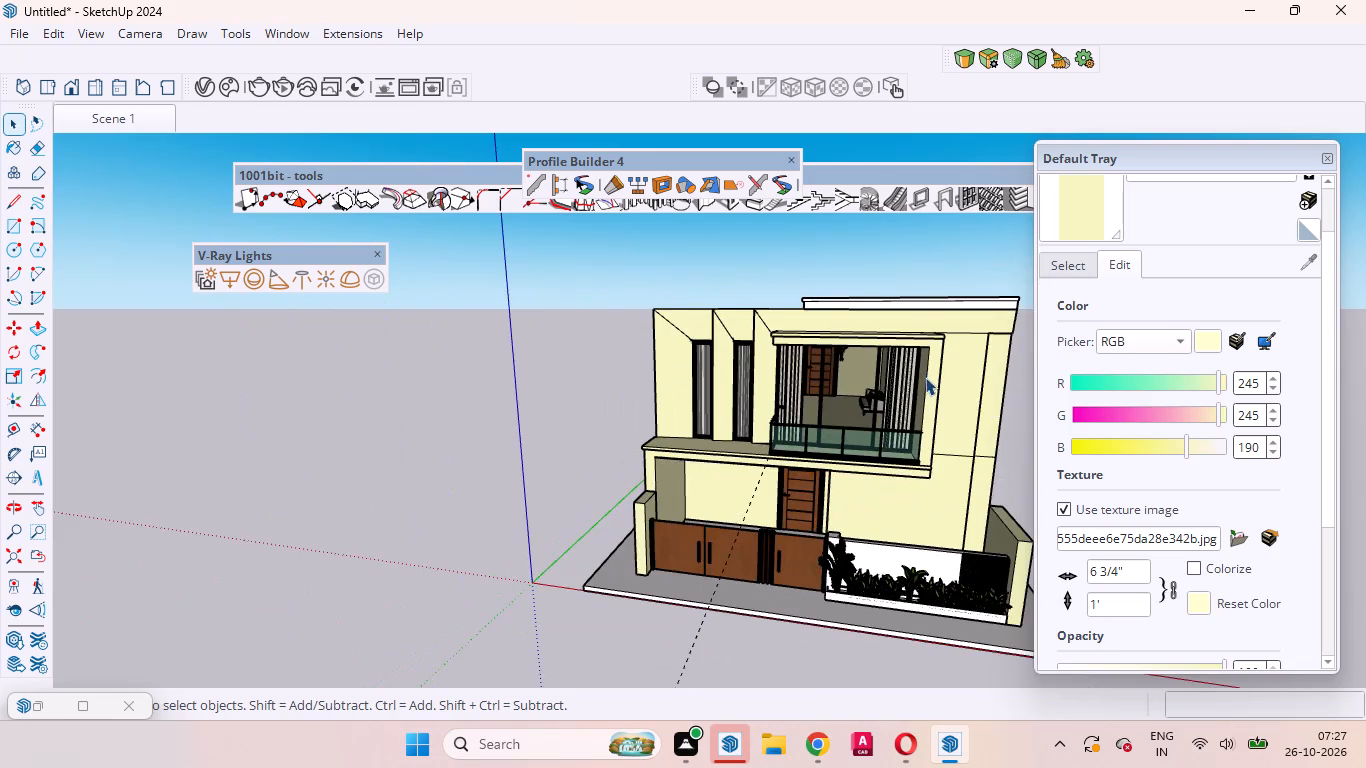
{"action": "scroll", "coordinate": [927, 380], "scroll_direction": "up", "scroll_amount": 2}
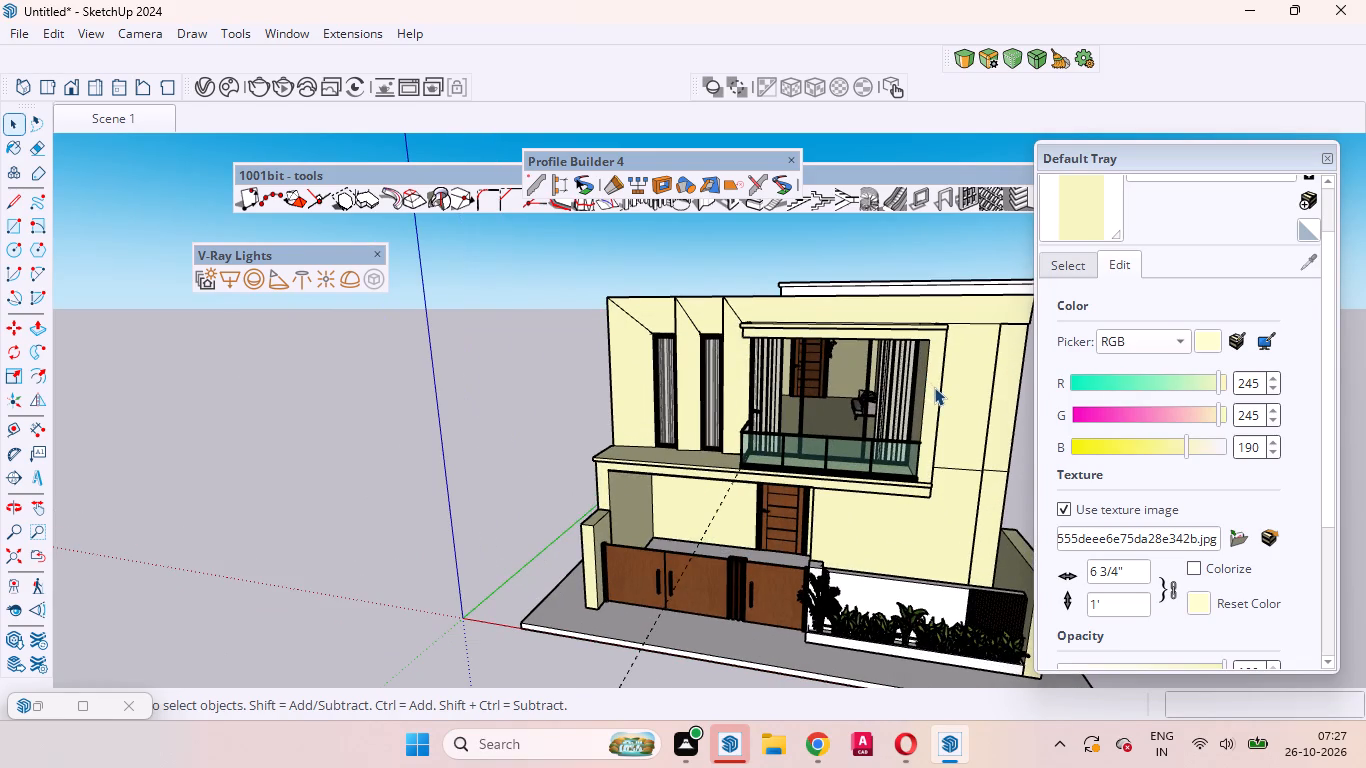
{"action": "scroll", "coordinate": [934, 387], "scroll_direction": "down", "scroll_amount": 2}
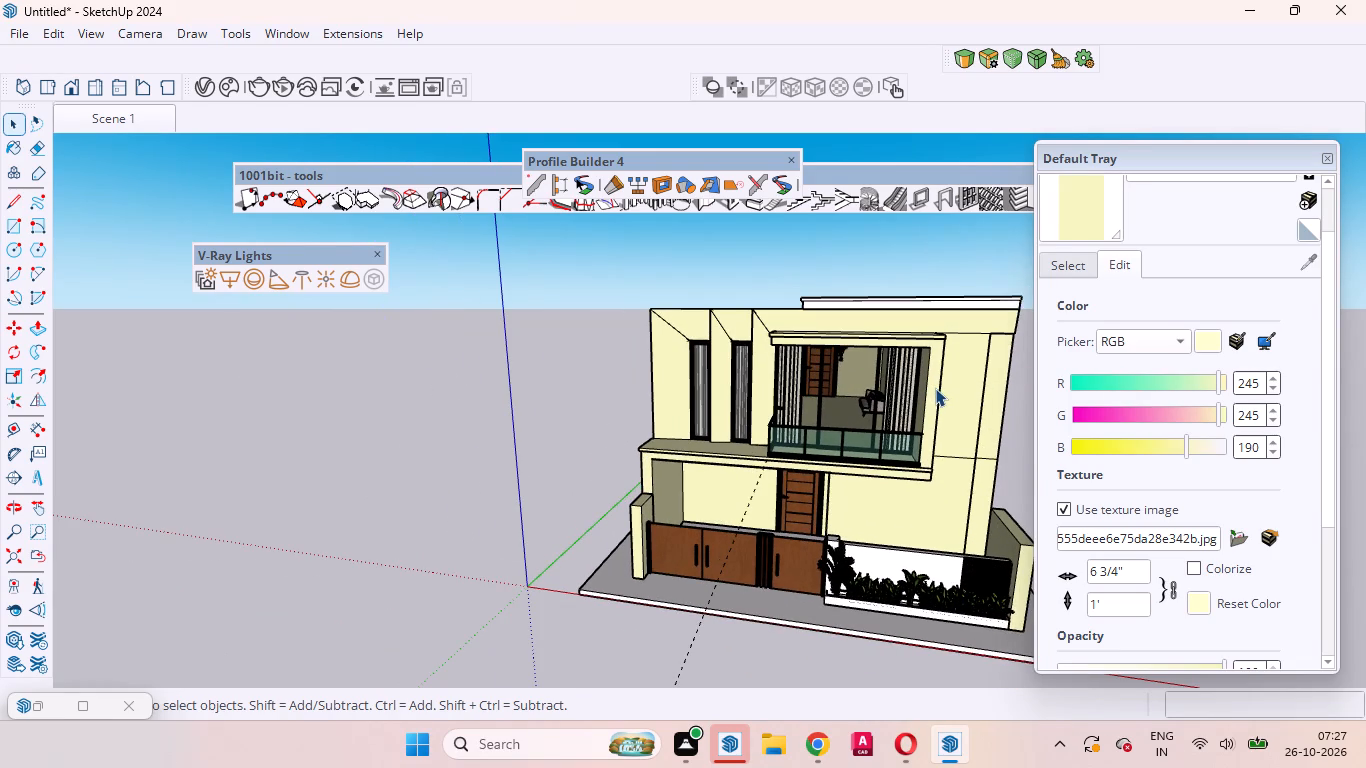
{"action": "scroll", "coordinate": [935, 388], "scroll_direction": "down", "scroll_amount": 4}
{"action": "scroll", "coordinate": [940, 420], "scroll_direction": "up", "scroll_amount": 1}
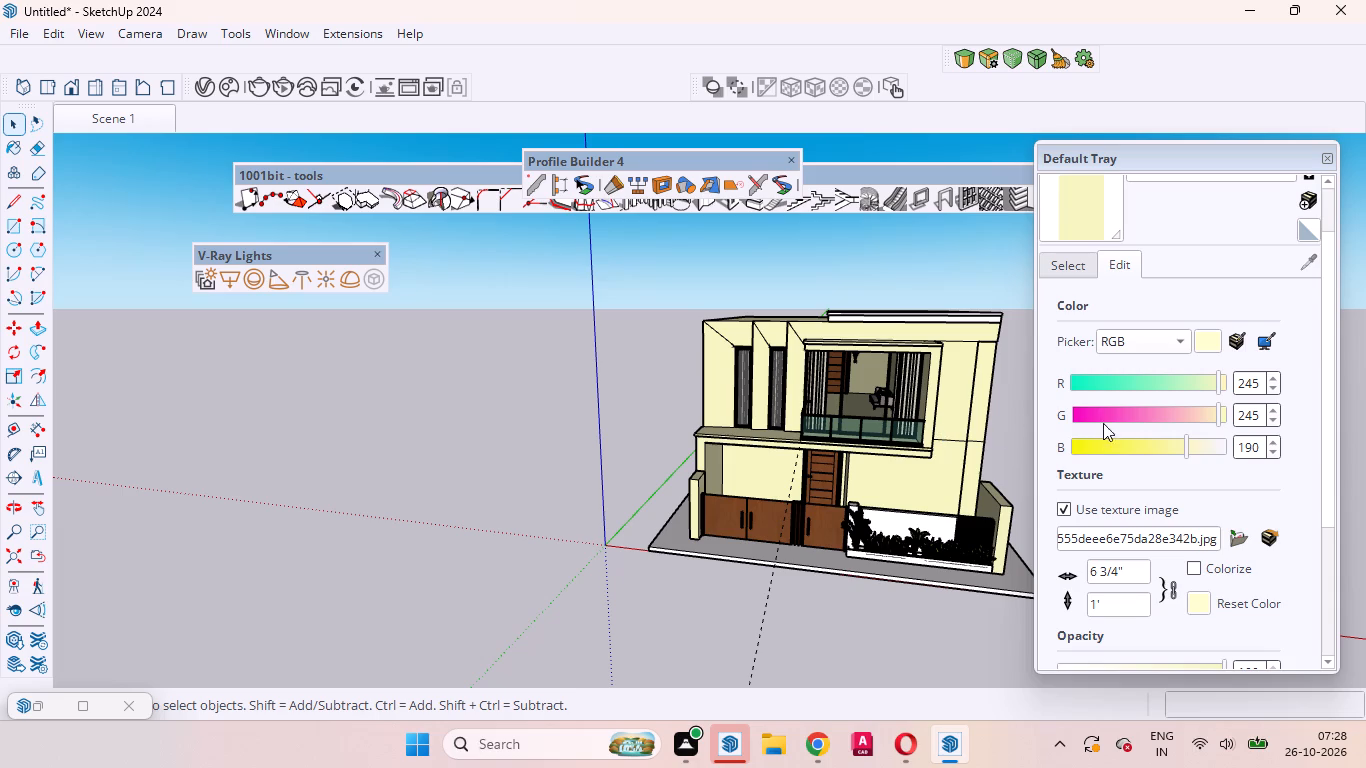
Change the wall material's colour by setting its red value to 255 and its green value to 253.
{"action": "scroll", "coordinate": [1252, 393], "scroll_direction": "up", "scroll_amount": 3}
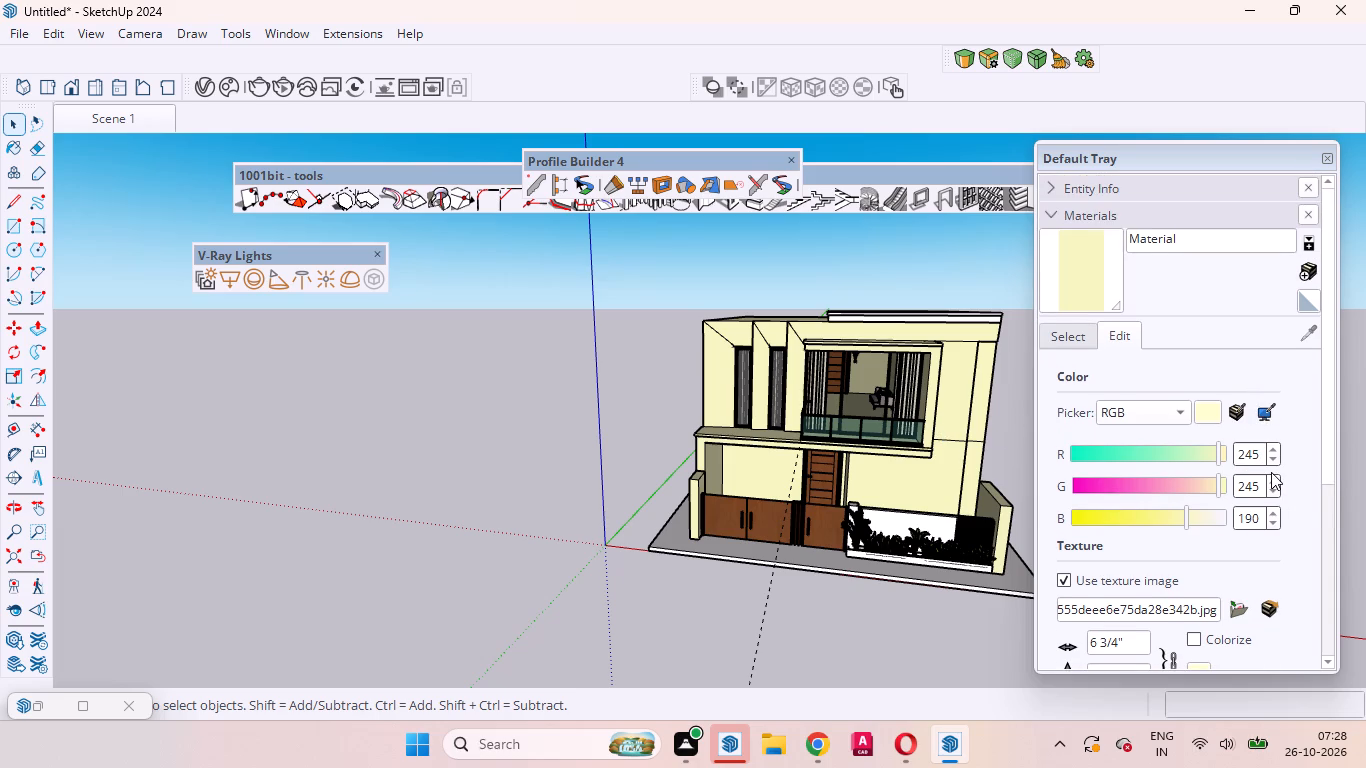
{"action": "scroll", "coordinate": [1272, 474], "scroll_direction": "up", "scroll_amount": 1}
{"action": "scroll", "coordinate": [1273, 475], "scroll_direction": "down", "scroll_amount": 1}
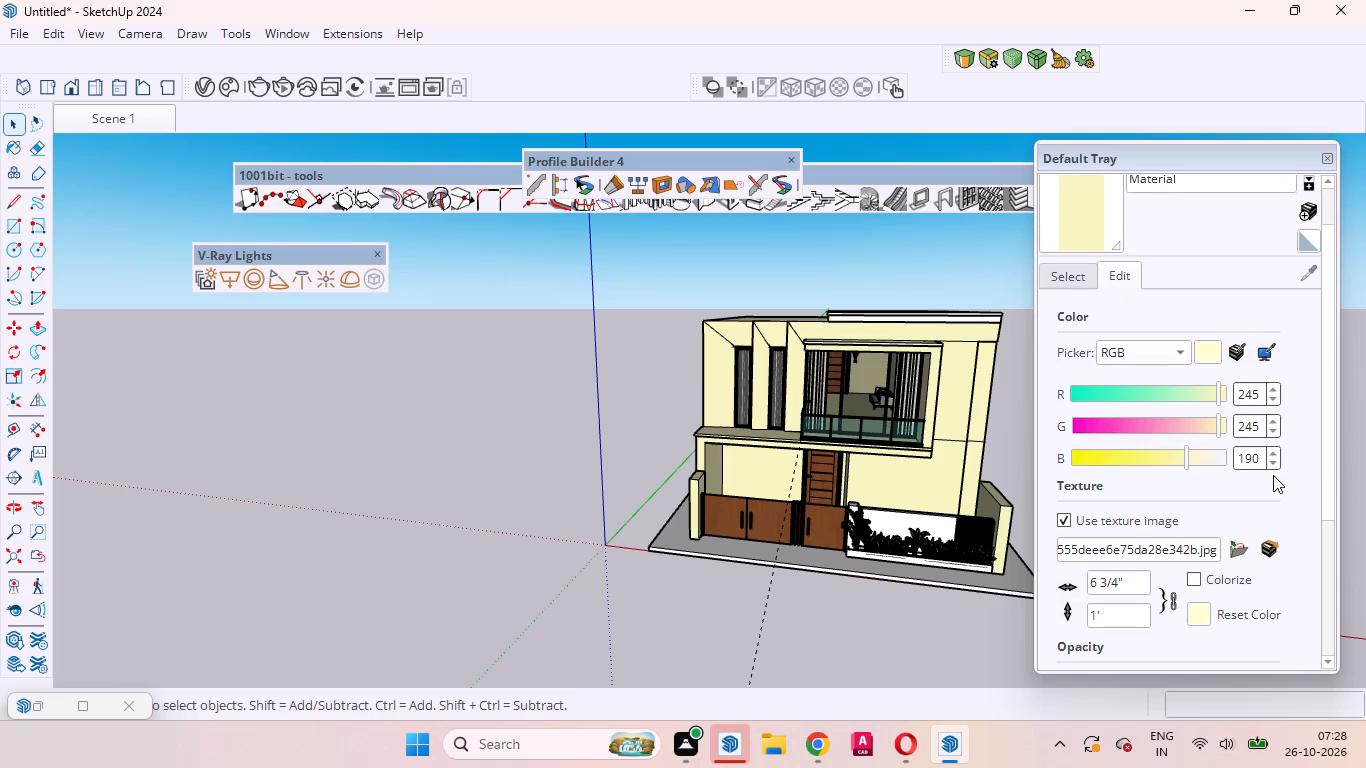
{"action": "scroll", "coordinate": [1241, 409], "scroll_direction": "up", "scroll_amount": 3}
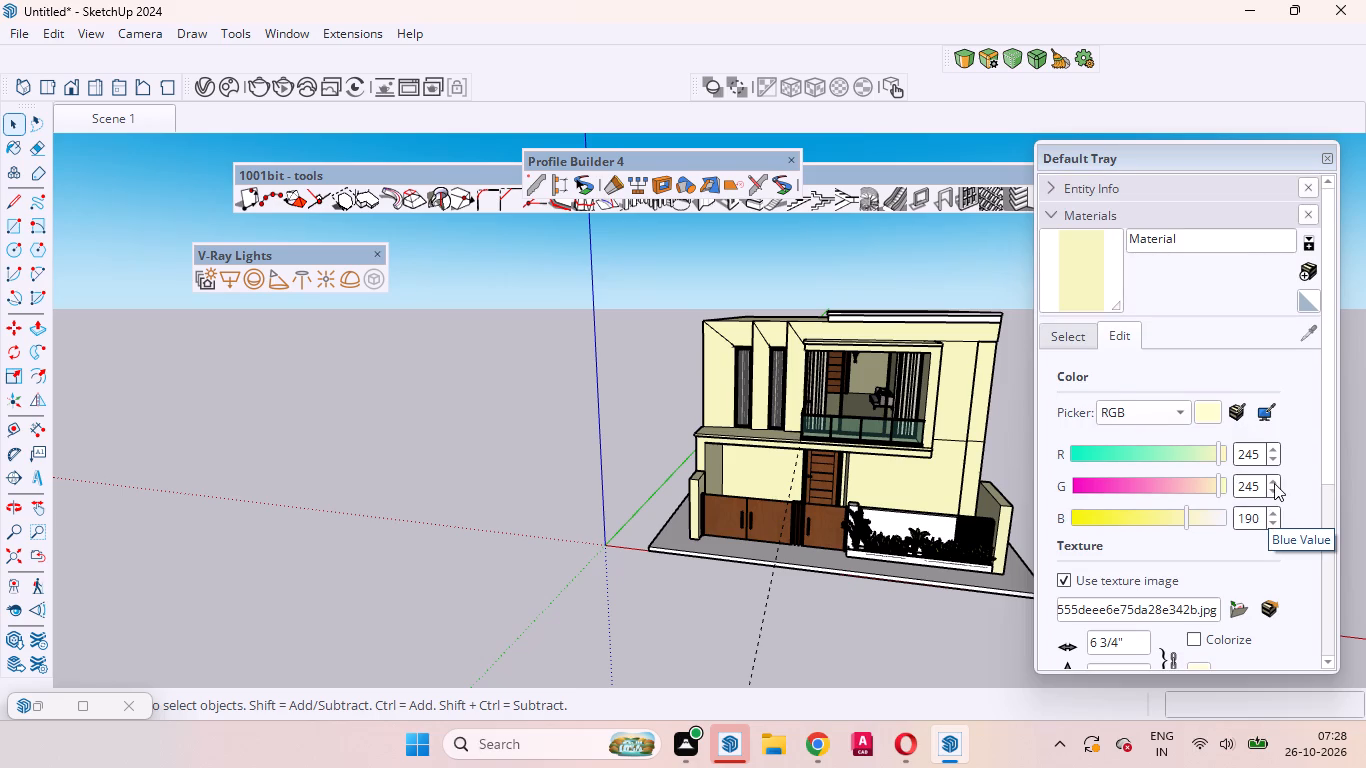
{"action": "left_click", "coordinate": [1262, 457]}
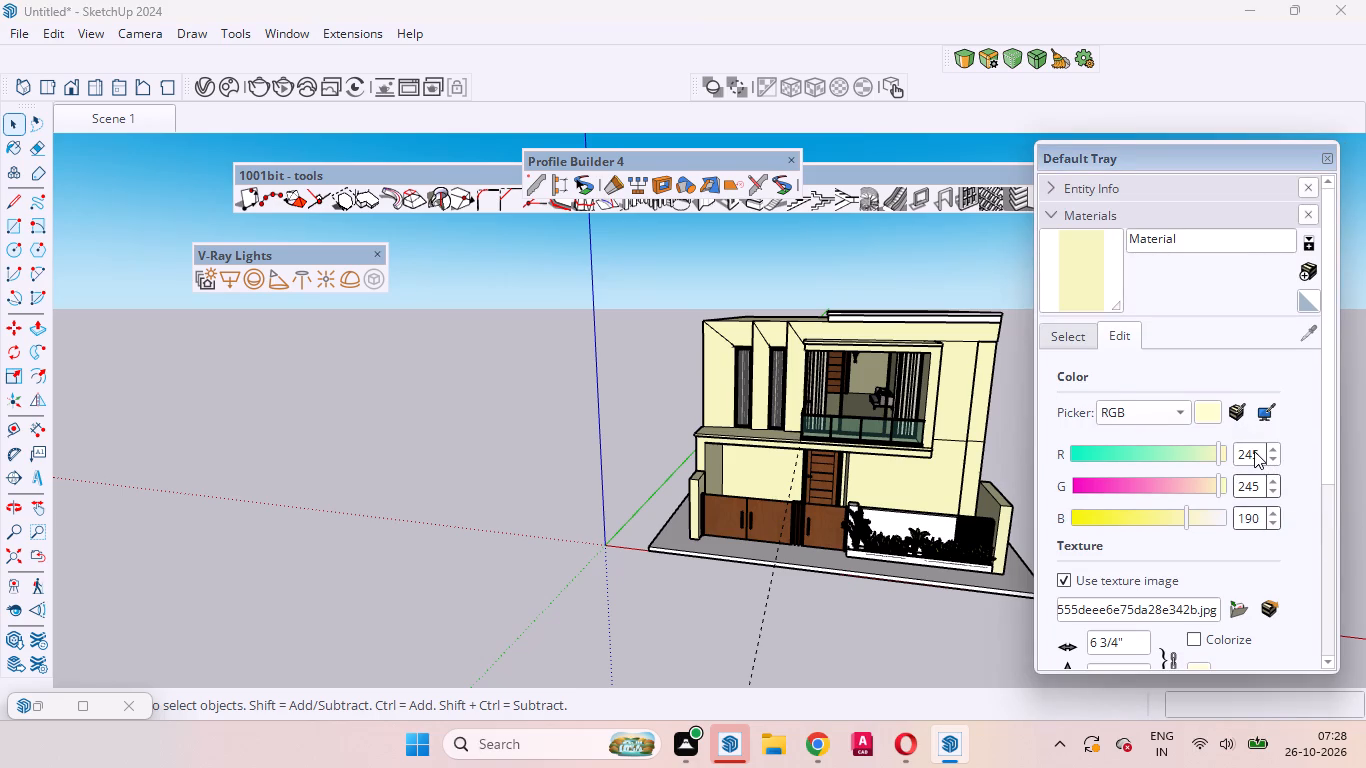
{"action": "left_click", "coordinate": [1254, 451]}
{"action": "key", "text": "BackSpace"}
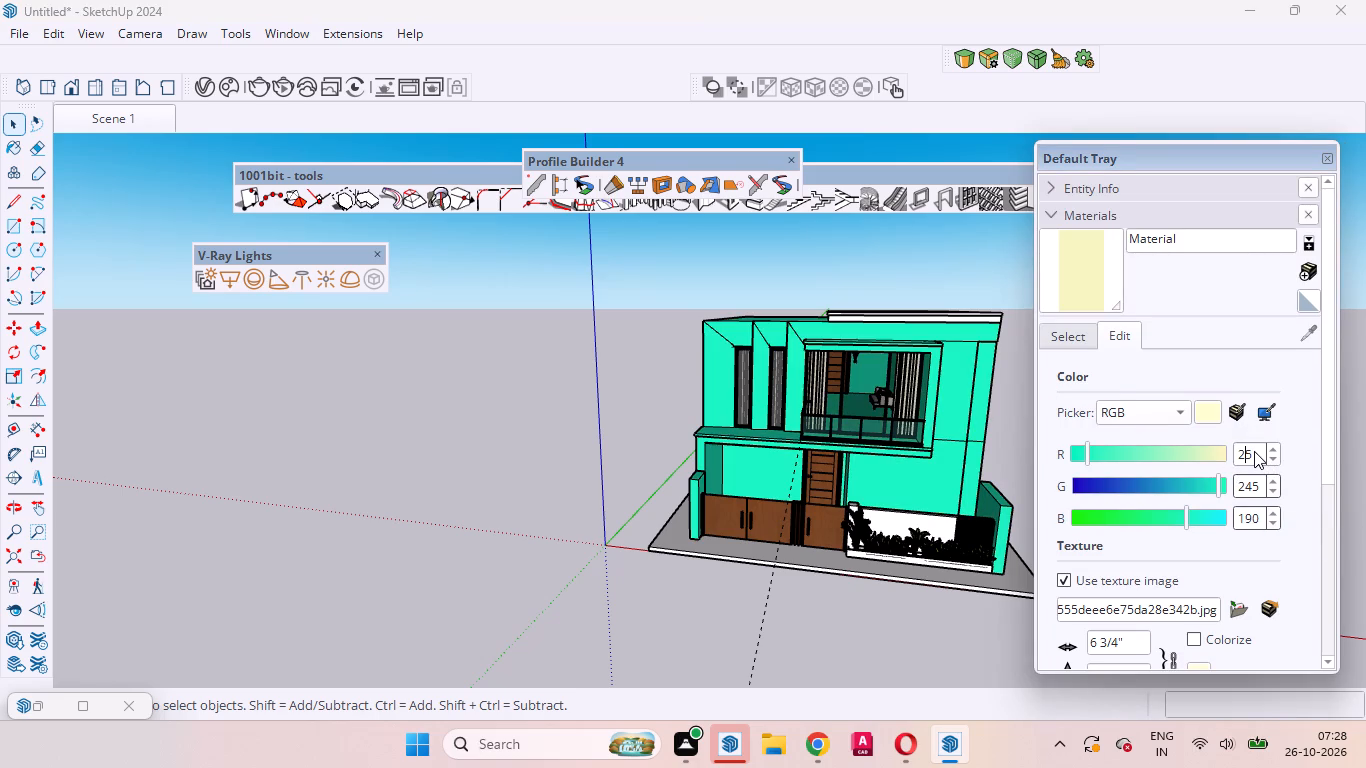
{"action": "key", "text": "5"}
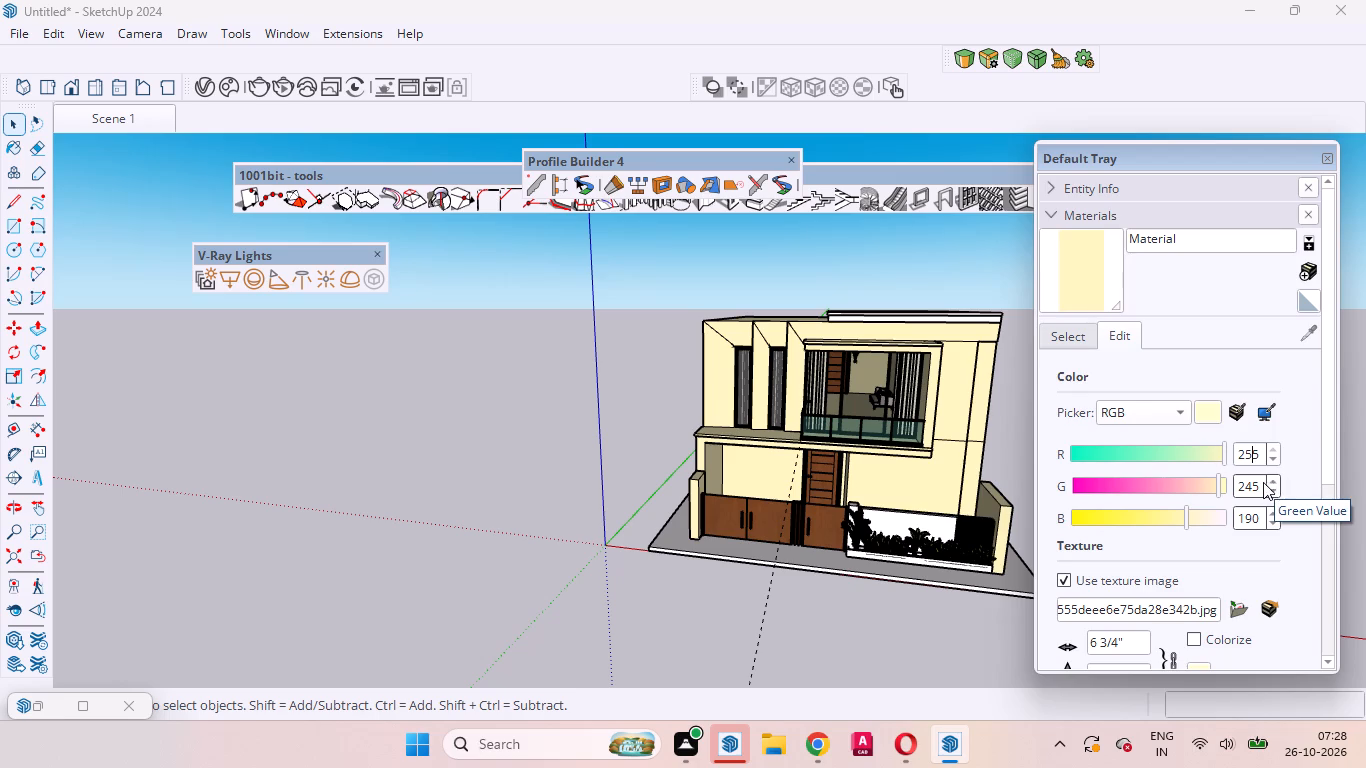
{"action": "left_click", "coordinate": [1255, 482]}
{"action": "key", "text": "BackSpace"}
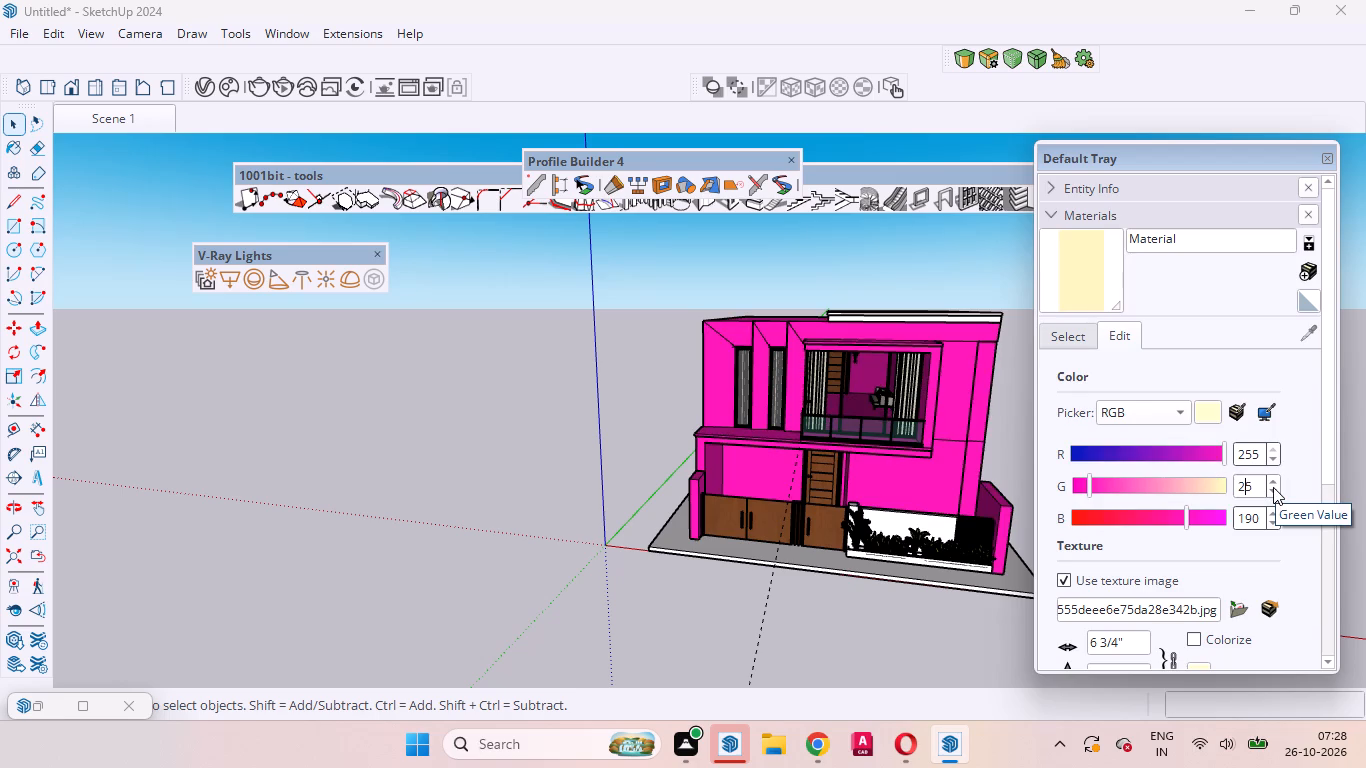
{"action": "key", "text": "5"}
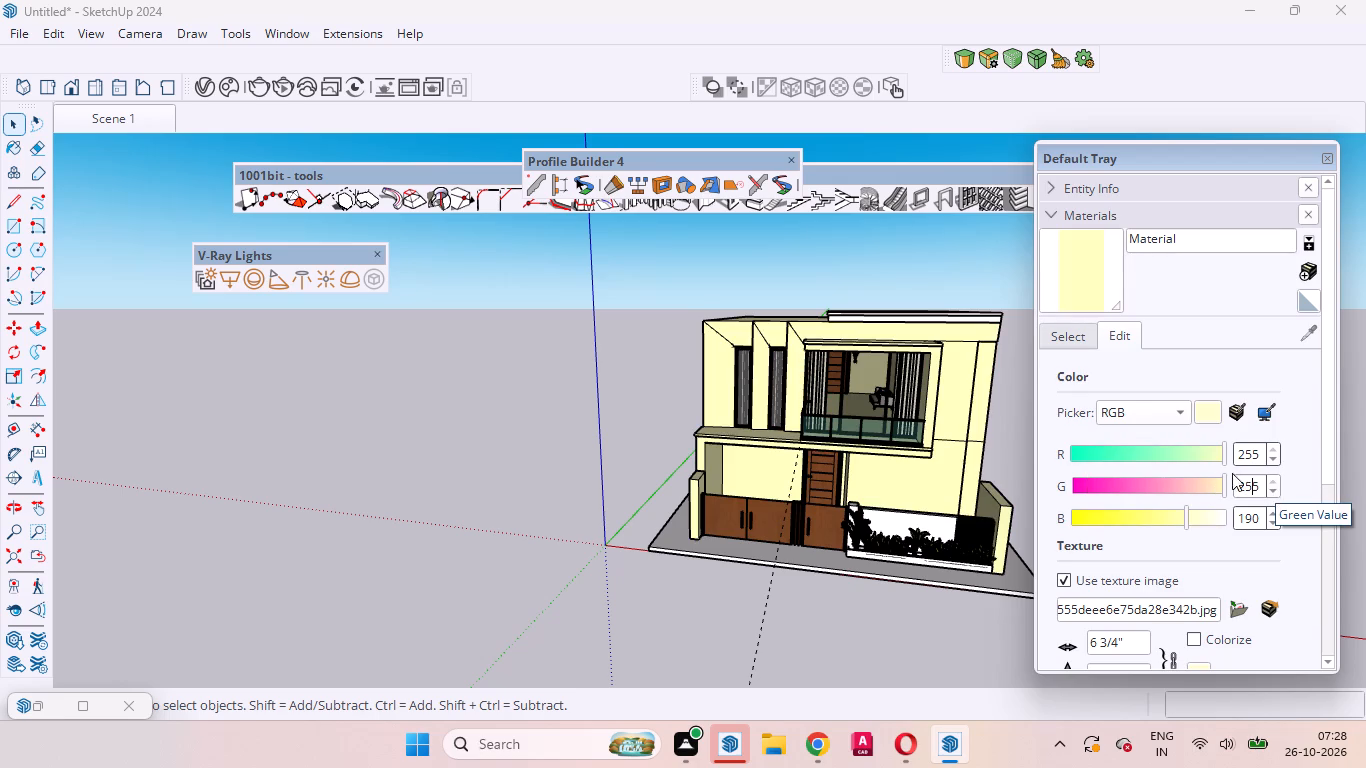
{"action": "left_click", "coordinate": [1263, 481]}
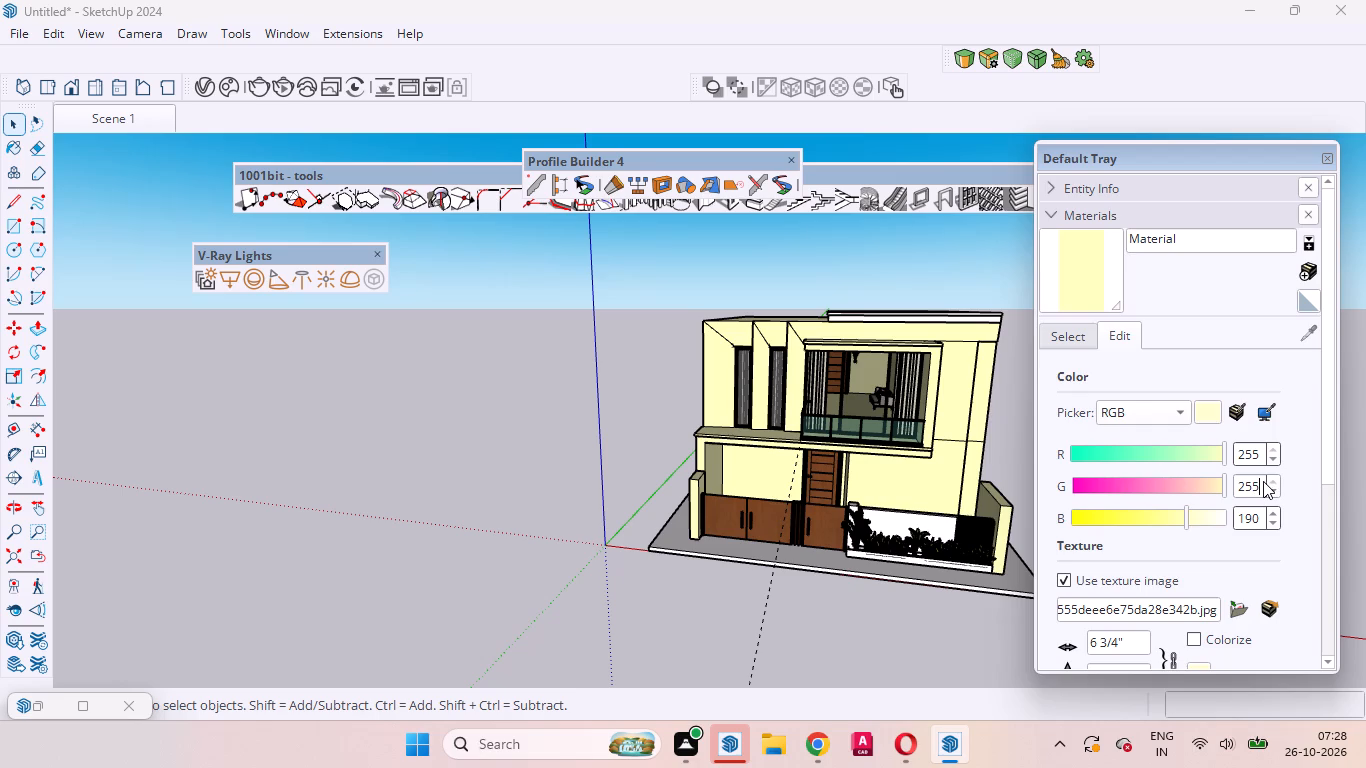
{"action": "key", "text": "BackSpace"}
{"action": "key", "text": "3"}
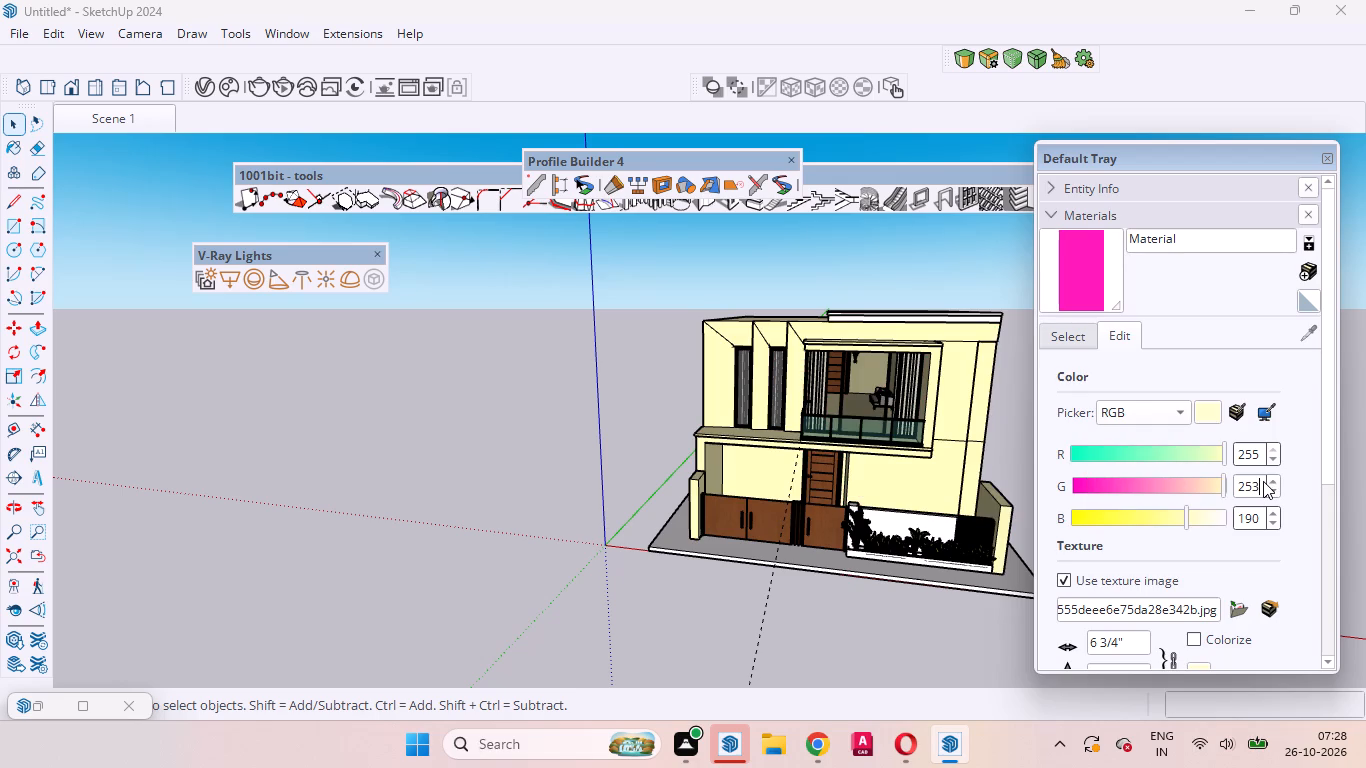
Set the wall material's blue value to 208.
{"action": "left_click", "coordinate": [1259, 509]}
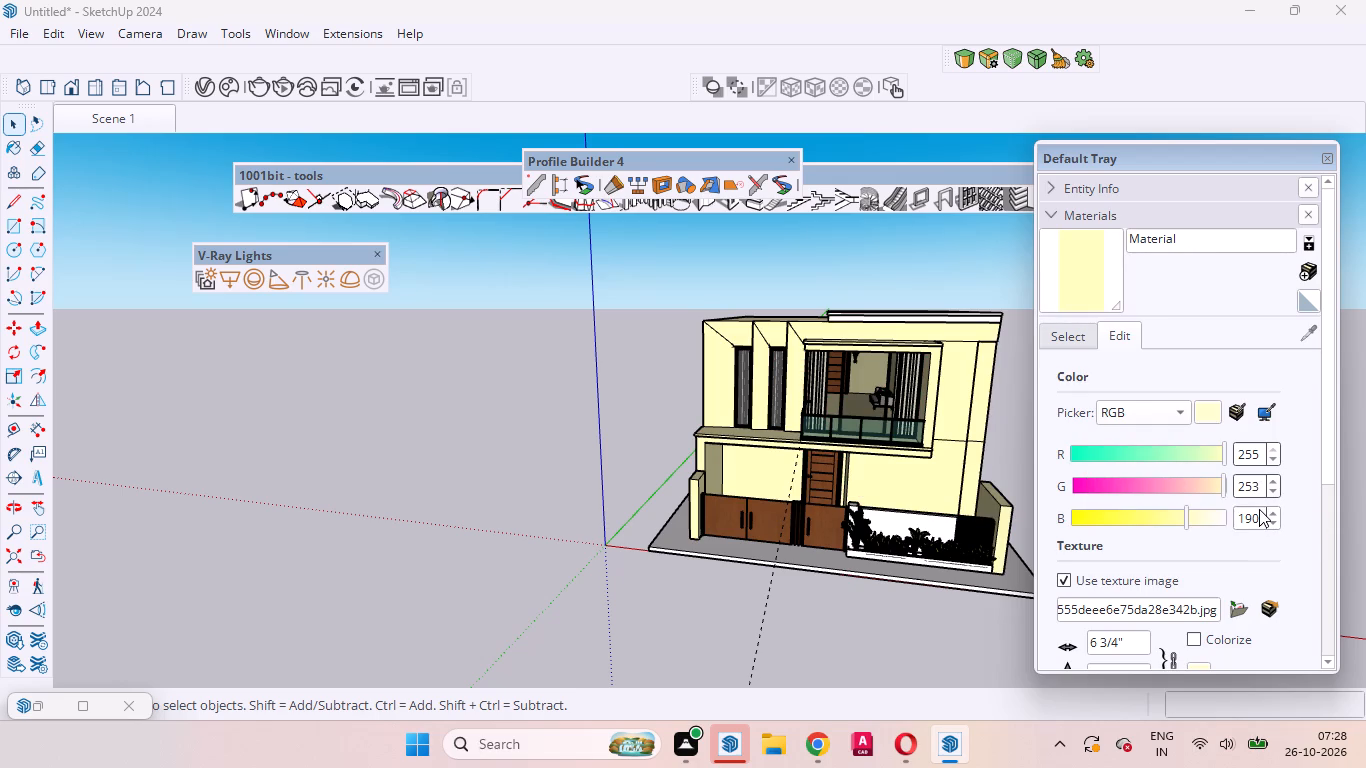
{"action": "key", "text": "BackSpace"}
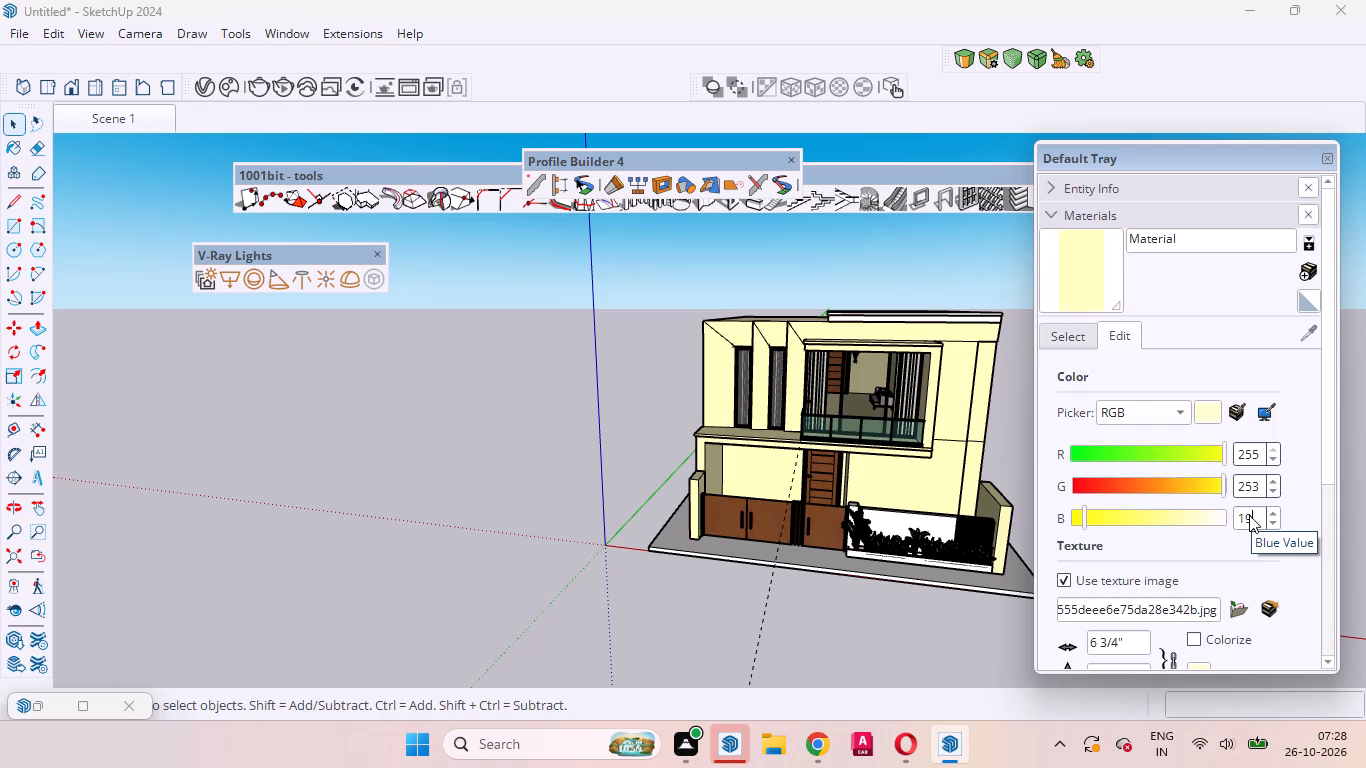
{"action": "key", "text": "BackSpace"}
{"action": "key", "text": "BackSpace"}
{"action": "type", "text": "208"}
{"action": "key", "text": "Return"}
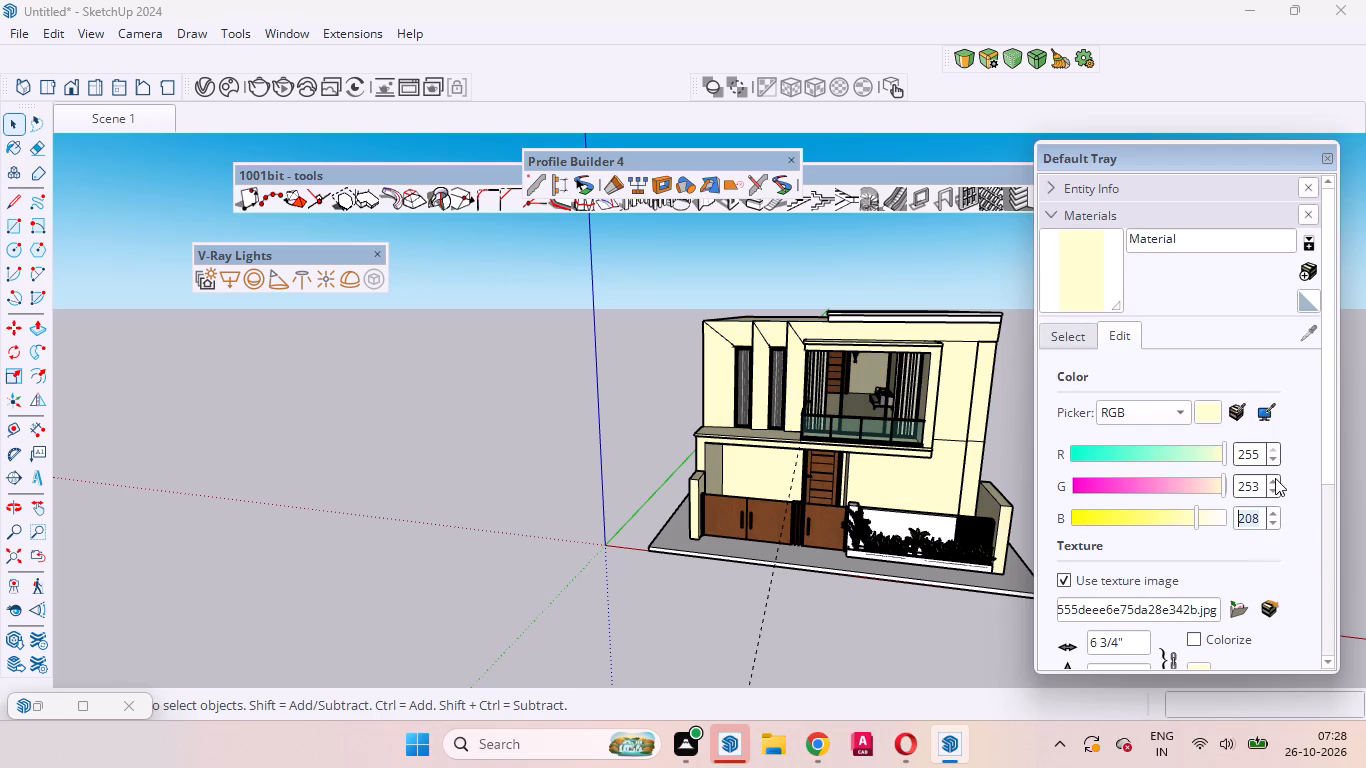
Examine the new wall colour beside the entrance door, around the narrow upper windows and balcony, and across the whole house front.
{"action": "scroll", "coordinate": [825, 497], "scroll_direction": "up", "scroll_amount": 20}
{"action": "scroll", "coordinate": [825, 497], "scroll_direction": "up", "scroll_amount": 1}
{"action": "middle_click_drag", "start_coordinate": [708, 521], "coordinate": [717, 520]}
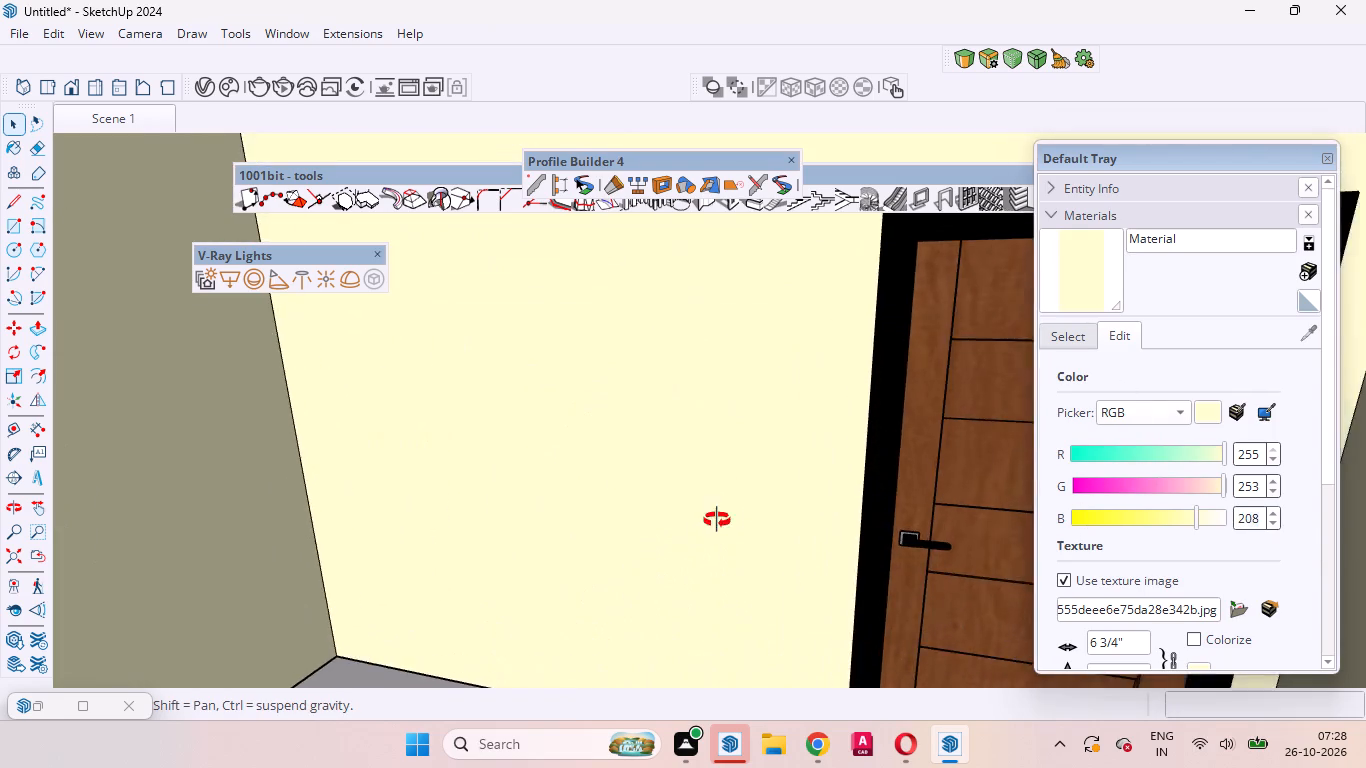
{"action": "middle_click_drag", "start_coordinate": [717, 520], "coordinate": [784, 428]}
{"action": "scroll", "coordinate": [784, 428], "scroll_direction": "up", "scroll_amount": 1}
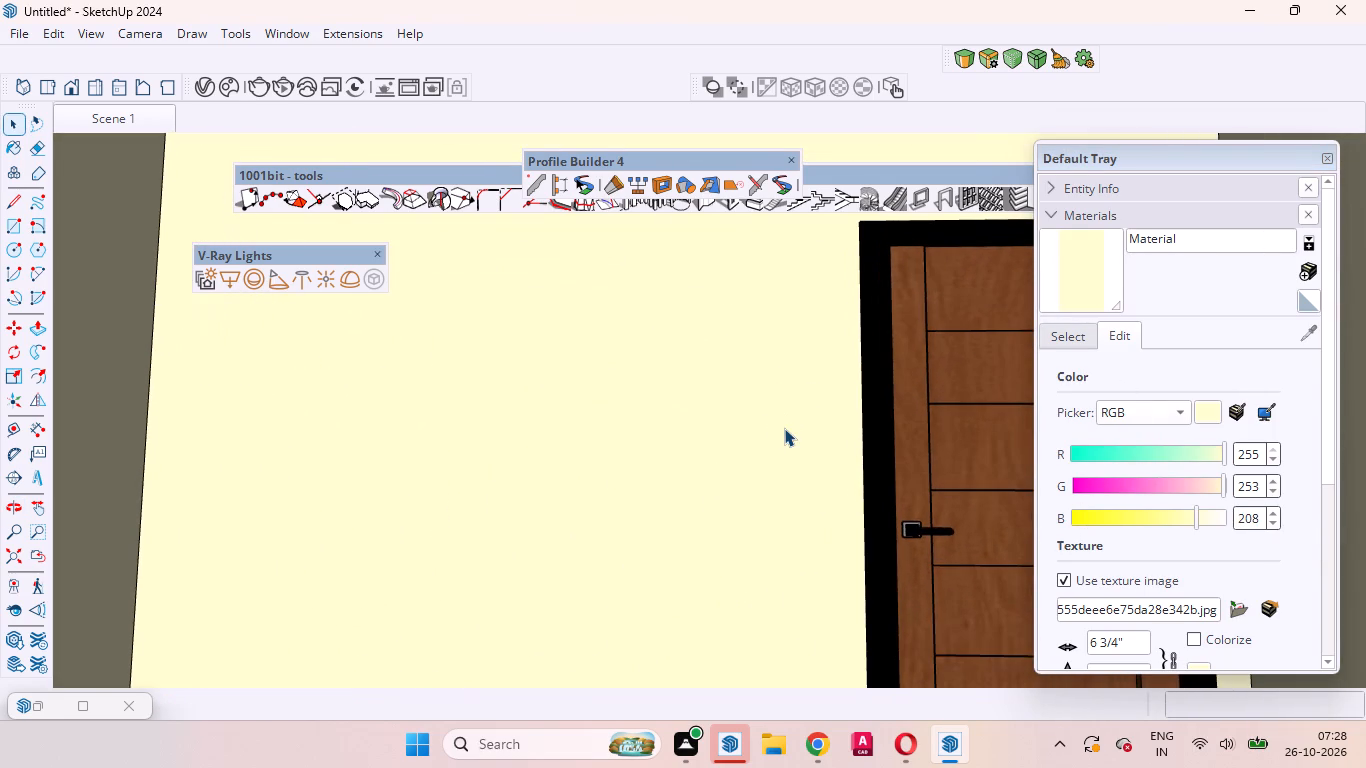
{"action": "scroll", "coordinate": [784, 428], "scroll_direction": "down", "scroll_amount": 9}
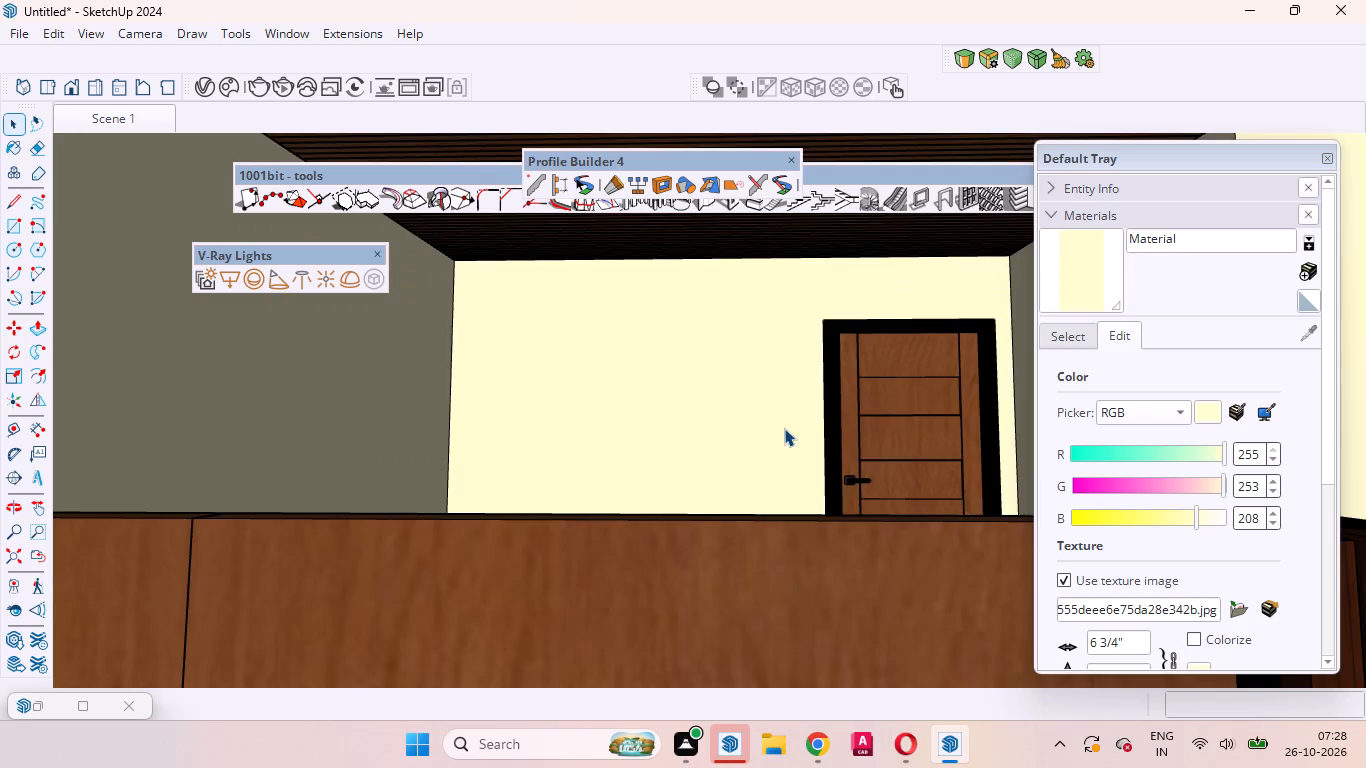
{"action": "scroll", "coordinate": [784, 428], "scroll_direction": "down", "scroll_amount": 3}
{"action": "middle_click_drag", "start_coordinate": [757, 389], "coordinate": [768, 506]}
{"action": "scroll", "coordinate": [768, 506], "scroll_direction": "down", "scroll_amount": 10}
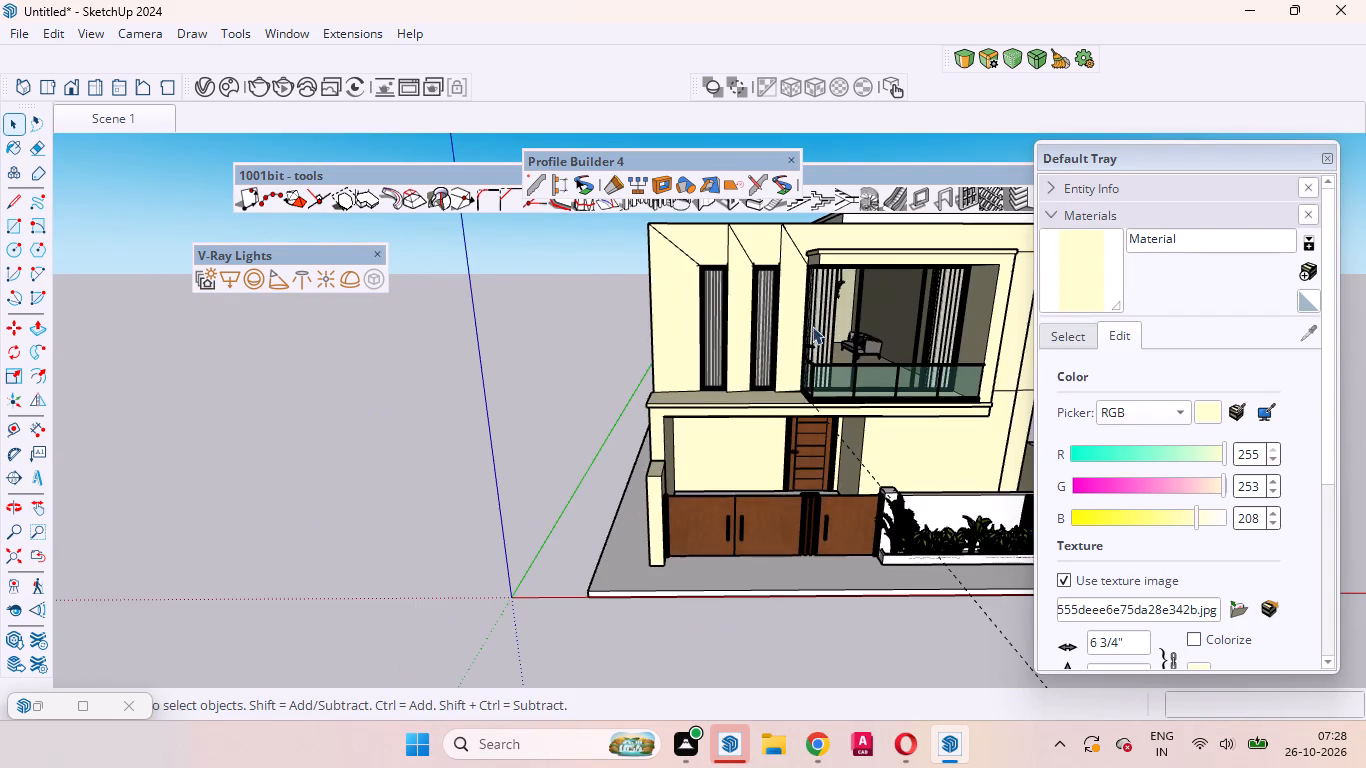
{"action": "scroll", "coordinate": [812, 326], "scroll_direction": "up", "scroll_amount": 8}
{"action": "middle_click_drag", "start_coordinate": [709, 441], "coordinate": [773, 555]}
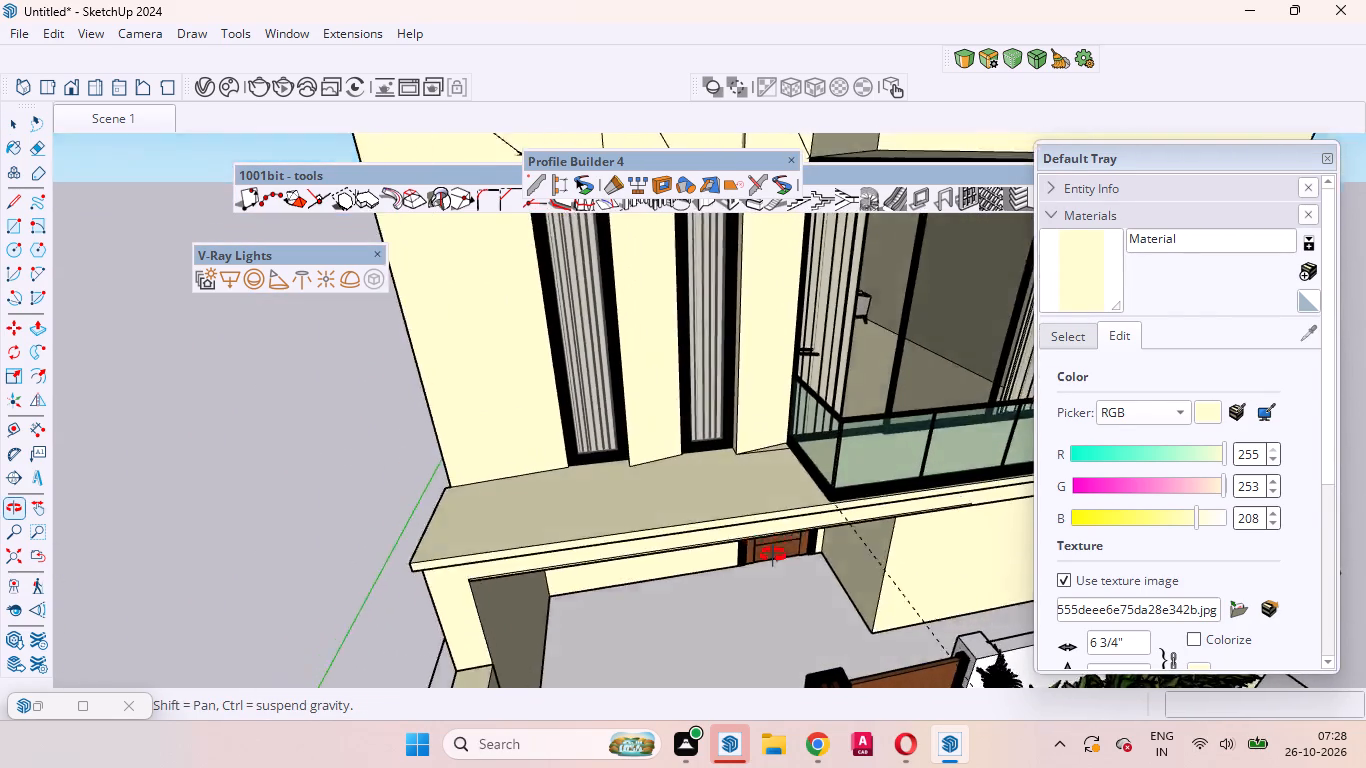
{"action": "middle_click_drag", "start_coordinate": [773, 555], "coordinate": [766, 563]}
{"action": "scroll", "coordinate": [766, 563], "scroll_direction": "up", "scroll_amount": 1}
{"action": "scroll", "coordinate": [733, 530], "scroll_direction": "down", "scroll_amount": 10}
{"action": "scroll", "coordinate": [786, 431], "scroll_direction": "up", "scroll_amount": 6}
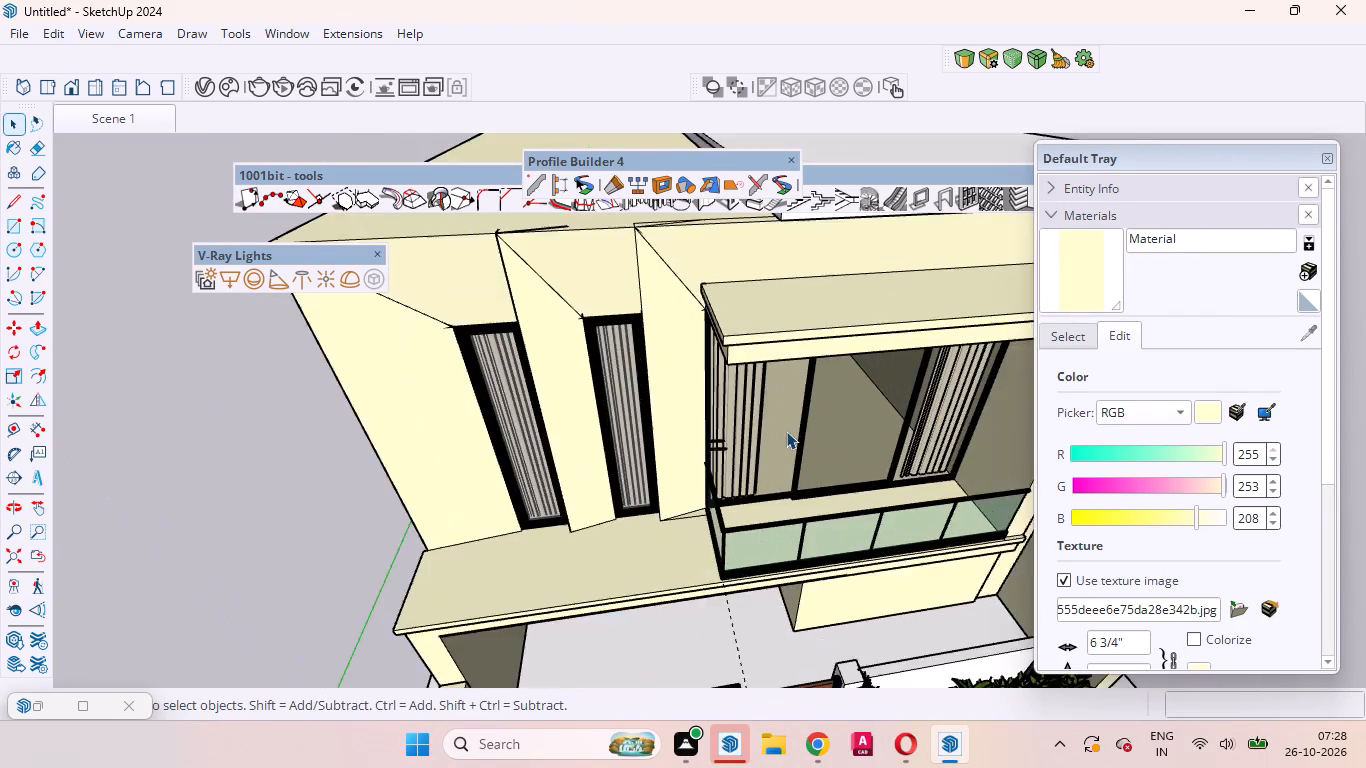
{"action": "scroll", "coordinate": [786, 431], "scroll_direction": "up", "scroll_amount": 20}
{"action": "scroll", "coordinate": [786, 431], "scroll_direction": "up", "scroll_amount": 5}
{"action": "scroll", "coordinate": [674, 447], "scroll_direction": "down", "scroll_amount": 8}
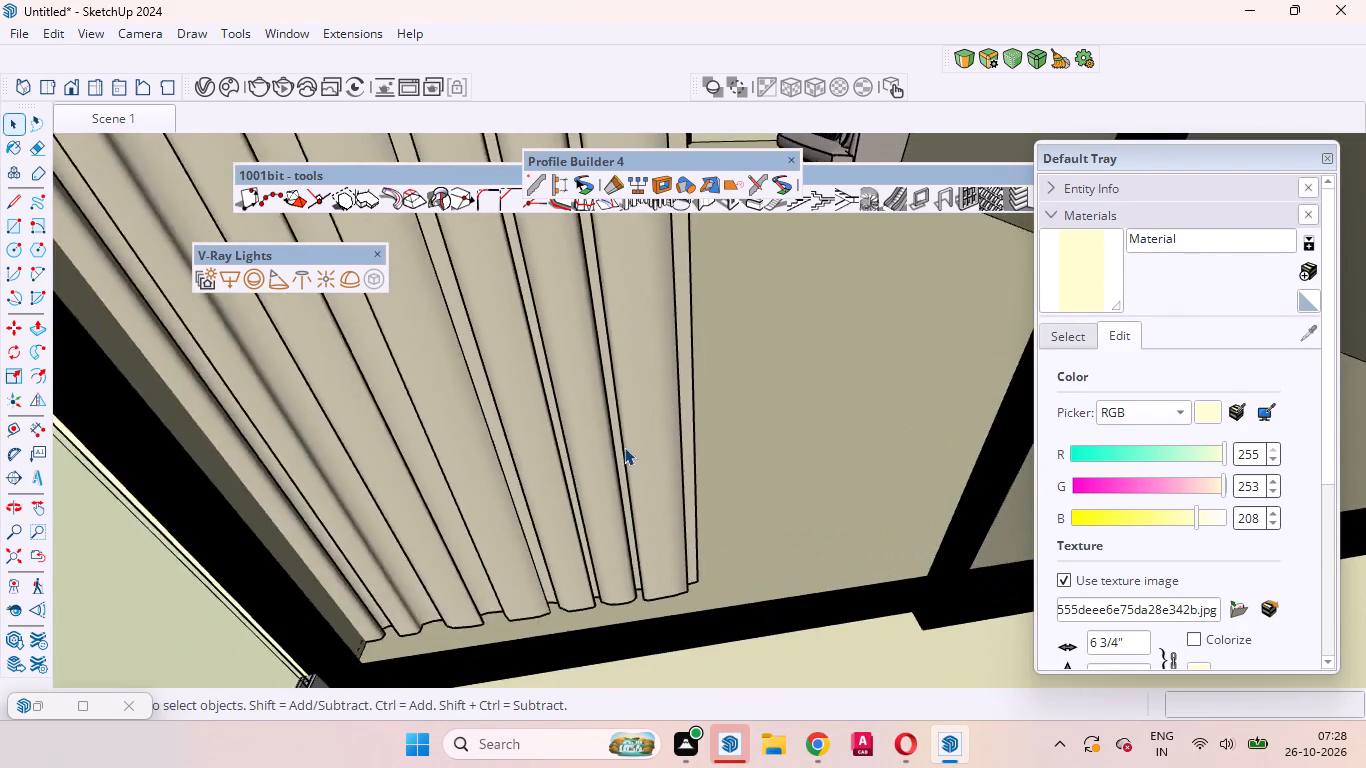
{"action": "scroll", "coordinate": [624, 447], "scroll_direction": "down", "scroll_amount": 20}
{"action": "scroll", "coordinate": [624, 447], "scroll_direction": "down", "scroll_amount": 5}
{"action": "middle_click_drag", "start_coordinate": [672, 501], "coordinate": [688, 433]}
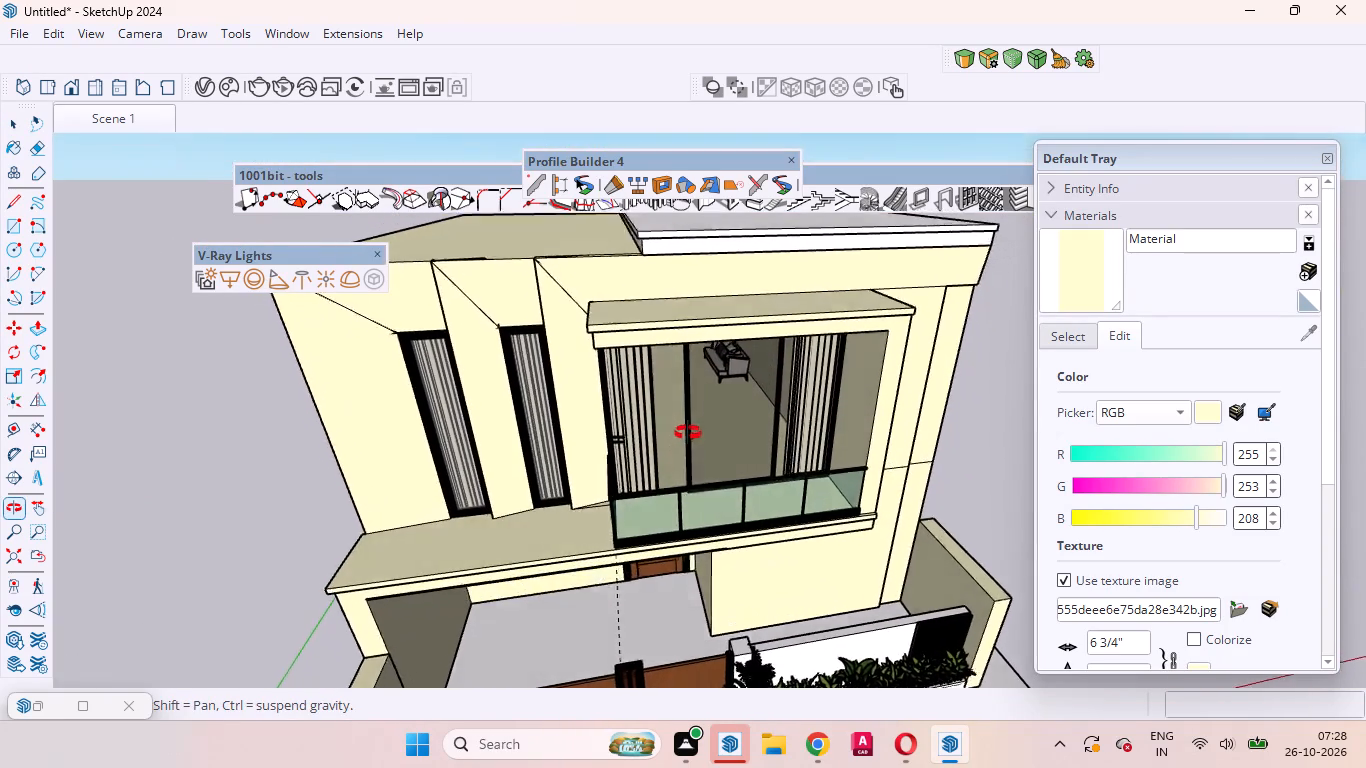
{"action": "middle_click_drag", "start_coordinate": [688, 433], "coordinate": [627, 301]}
{"action": "scroll", "coordinate": [726, 446], "scroll_direction": "down", "scroll_amount": 9}
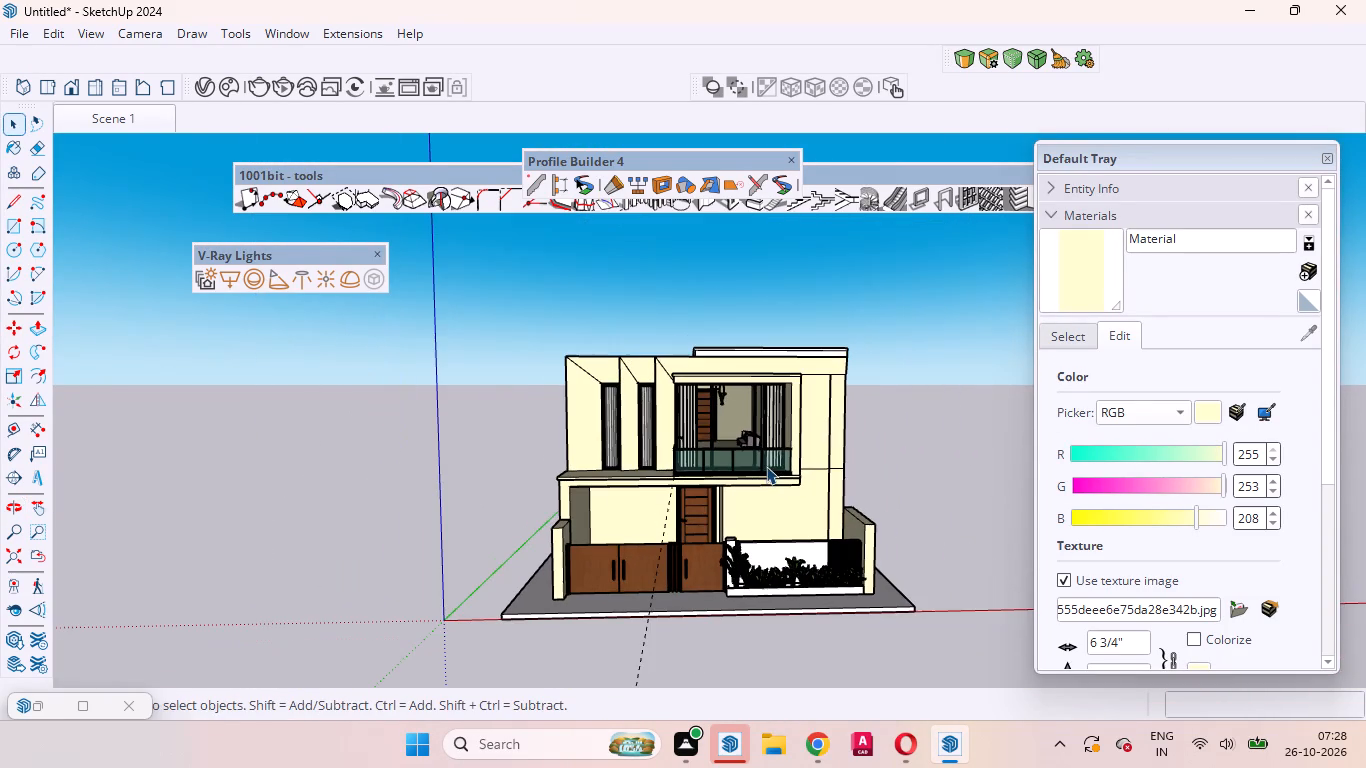
{"action": "scroll", "coordinate": [776, 451], "scroll_direction": "up", "scroll_amount": 2}
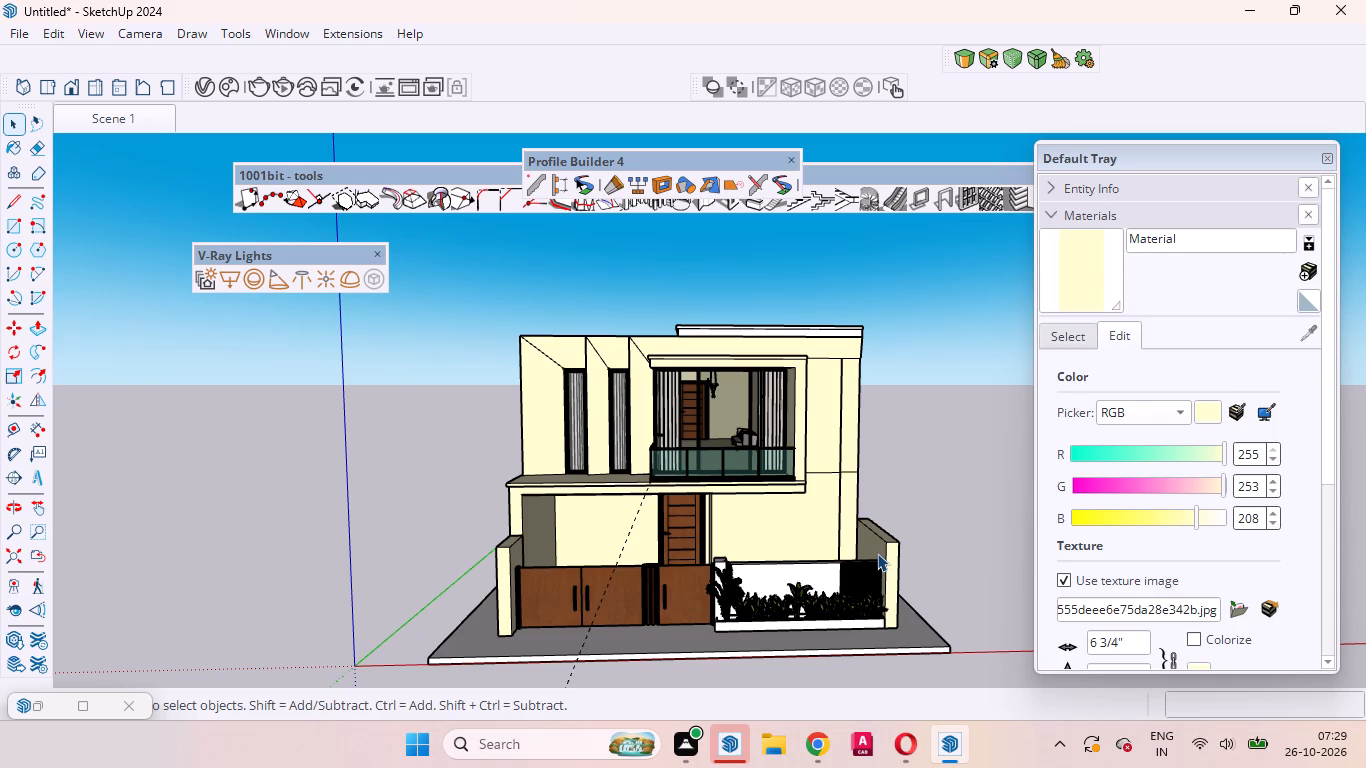
Start a new material from the current one, using the image download (10) from Downloads as its texture.
{"action": "left_click", "coordinate": [1307, 269]}
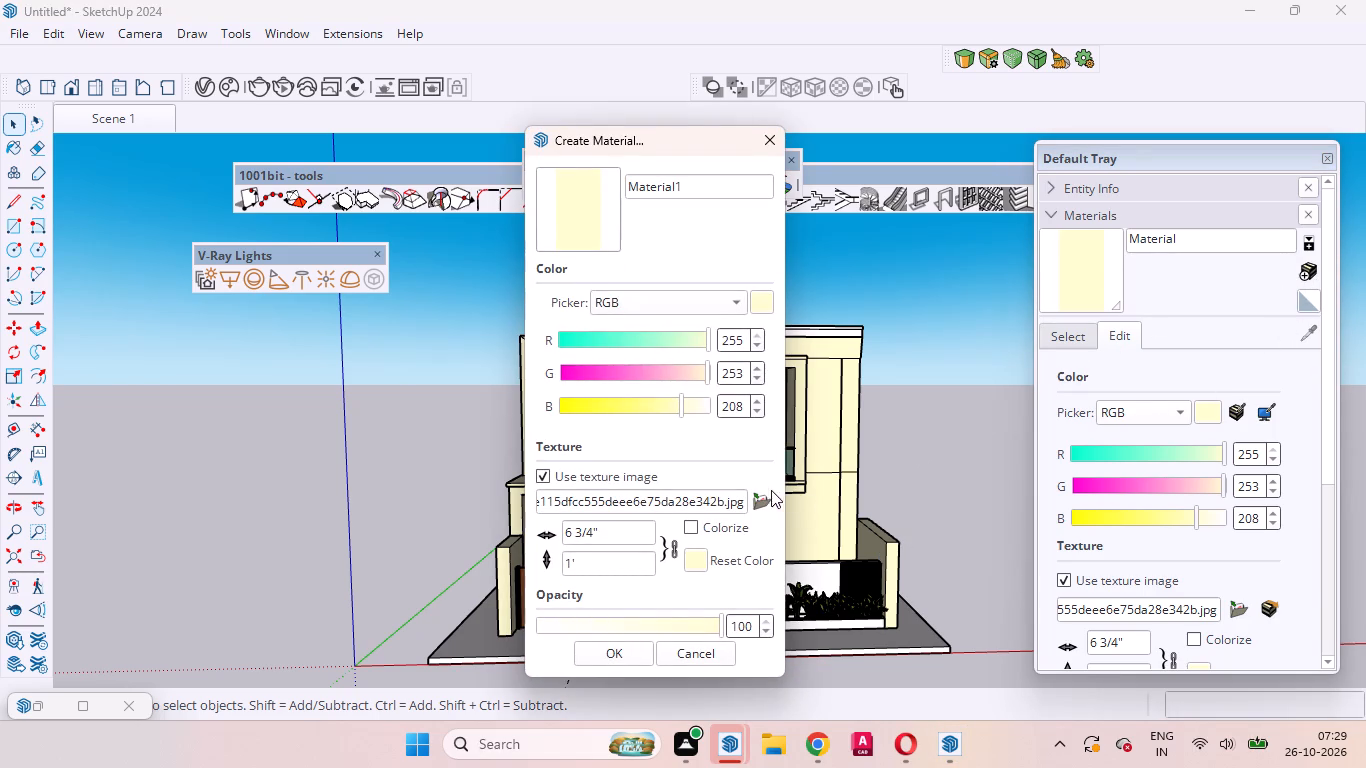
{"action": "left_click", "coordinate": [754, 499]}
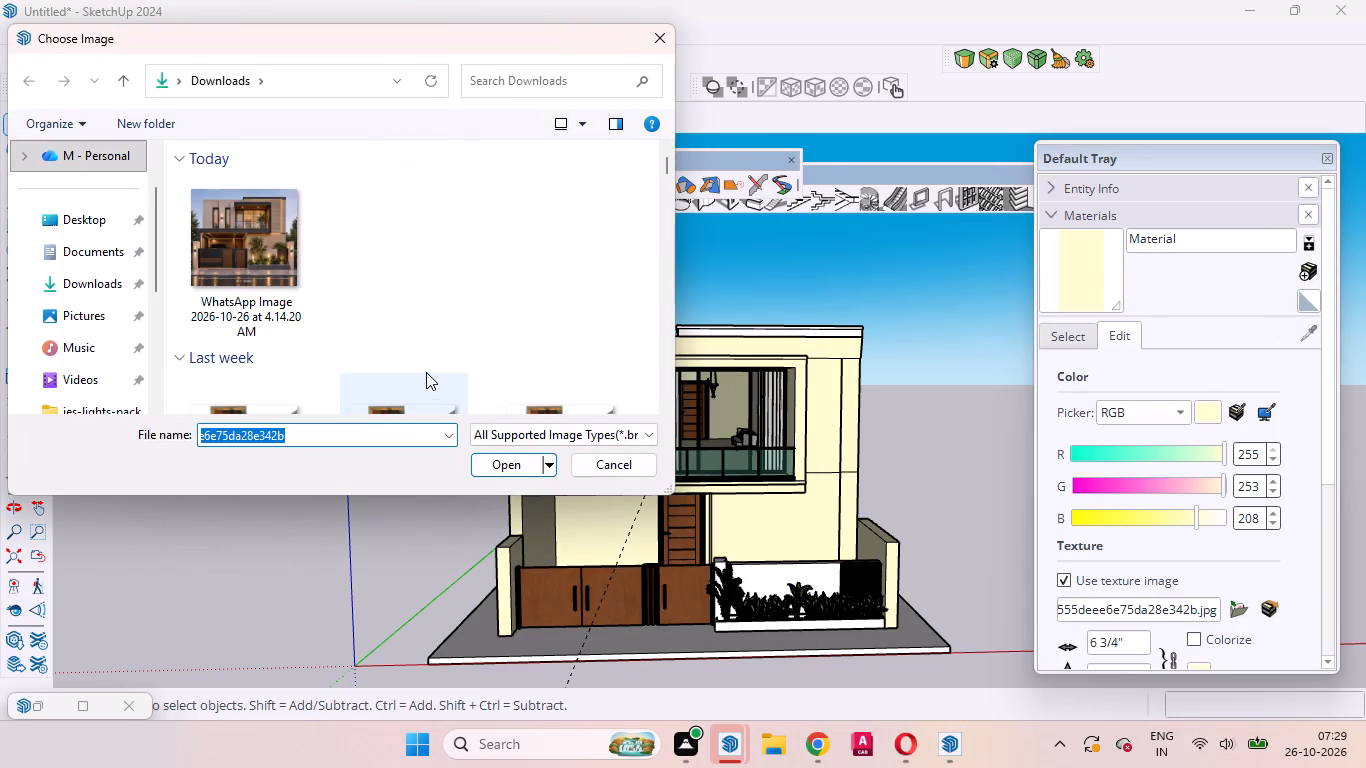
{"action": "scroll", "coordinate": [268, 382], "scroll_direction": "down", "scroll_amount": 6}
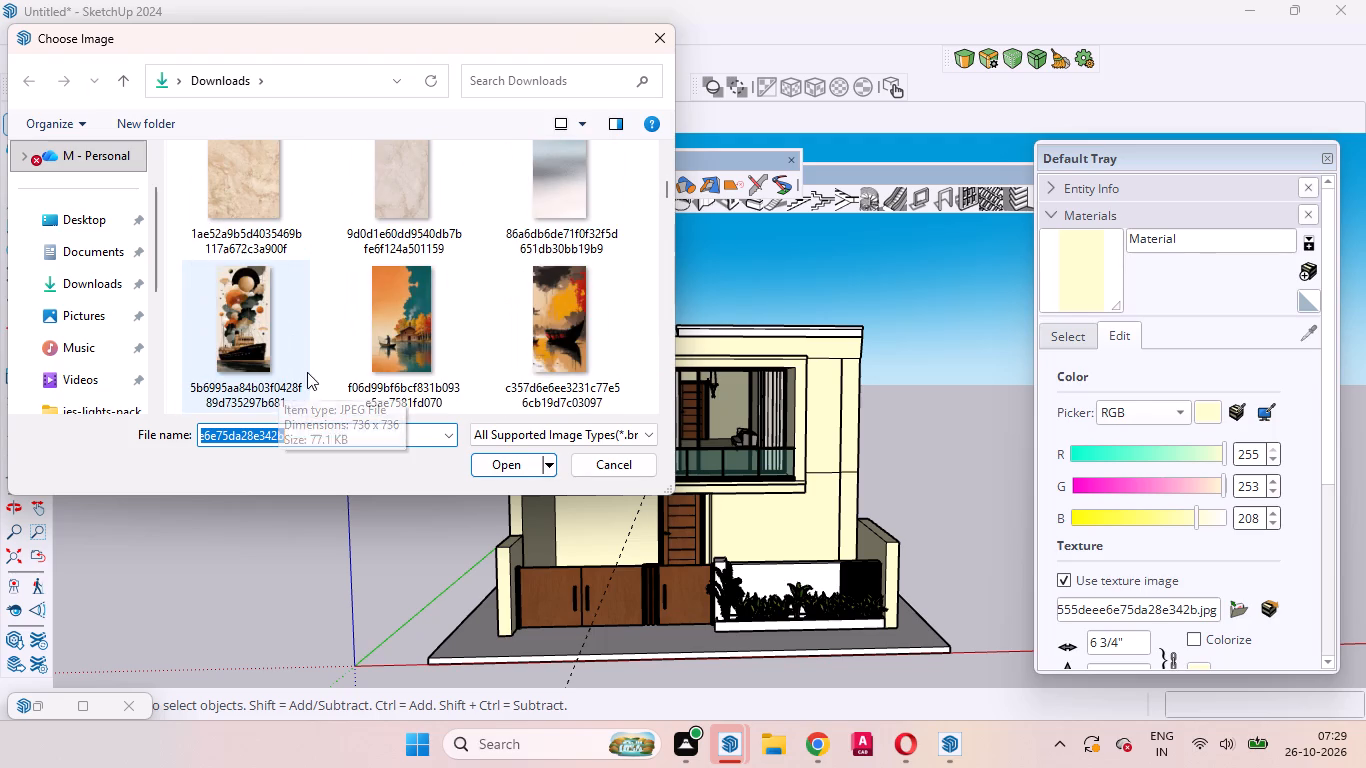
{"action": "scroll", "coordinate": [394, 339], "scroll_direction": "down", "scroll_amount": 3}
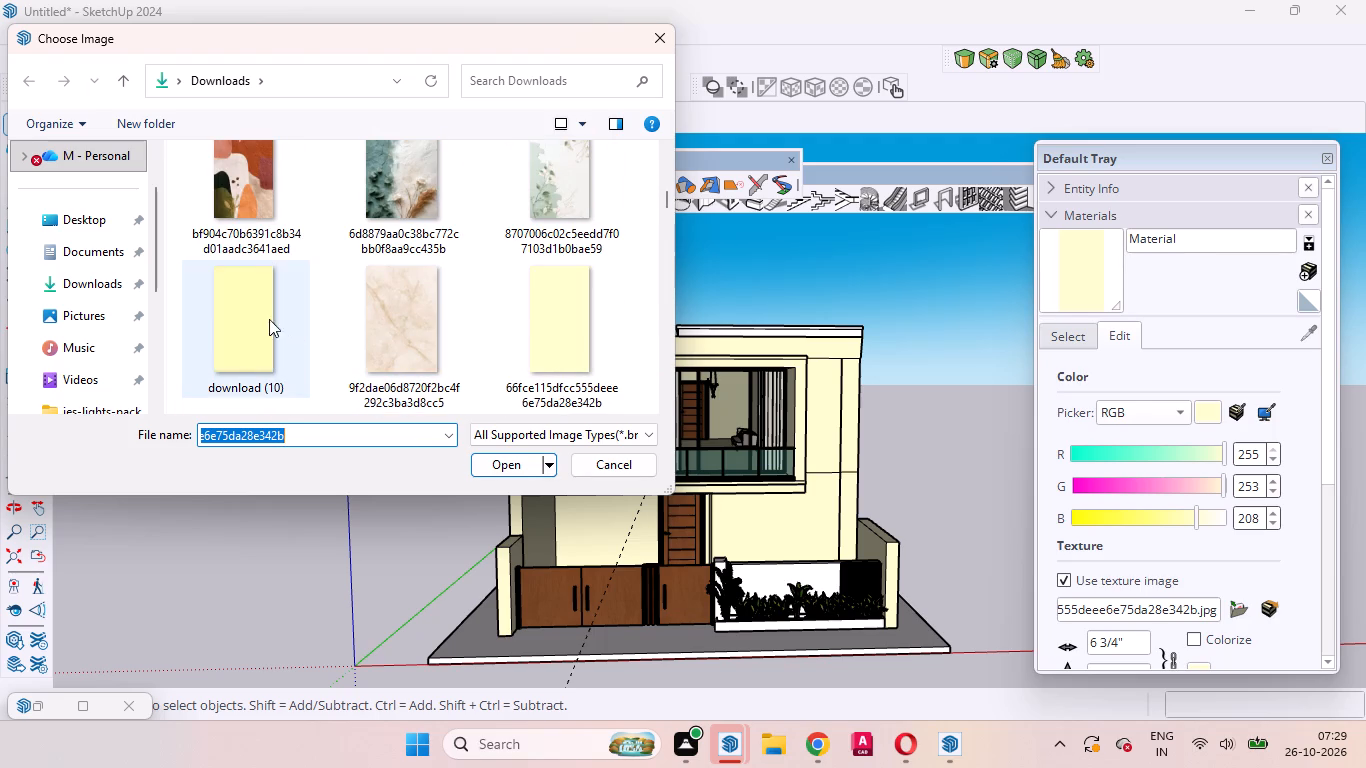
{"action": "left_click", "coordinate": [249, 318]}
{"action": "left_click", "coordinate": [512, 463]}
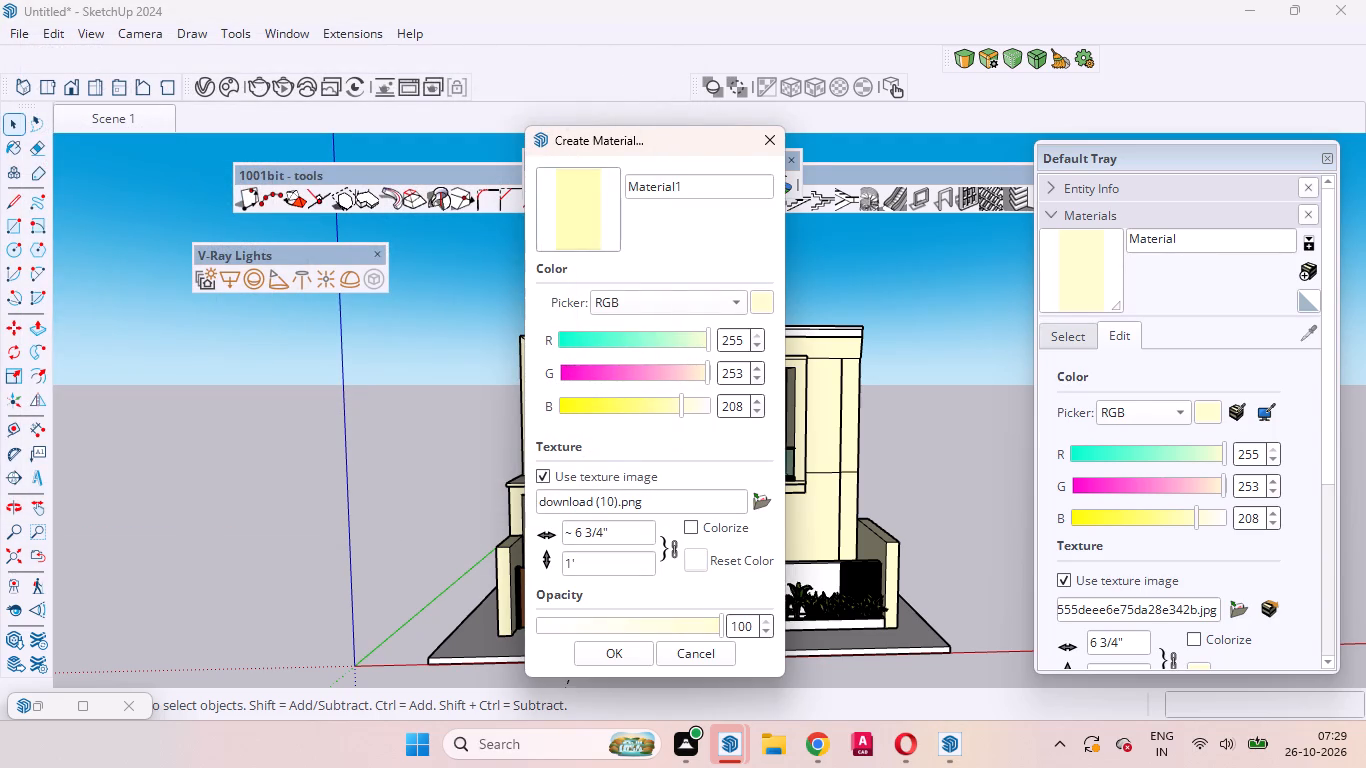
Set the new material's colour to dark grey, RGB 72, 73, 74, create it and return to the Select tool.
{"action": "left_click", "coordinate": [744, 340]}
{"action": "key", "text": "BackSpace"}
{"action": "key", "text": "BackSpace"}
{"action": "key", "text": "BackSpace"}
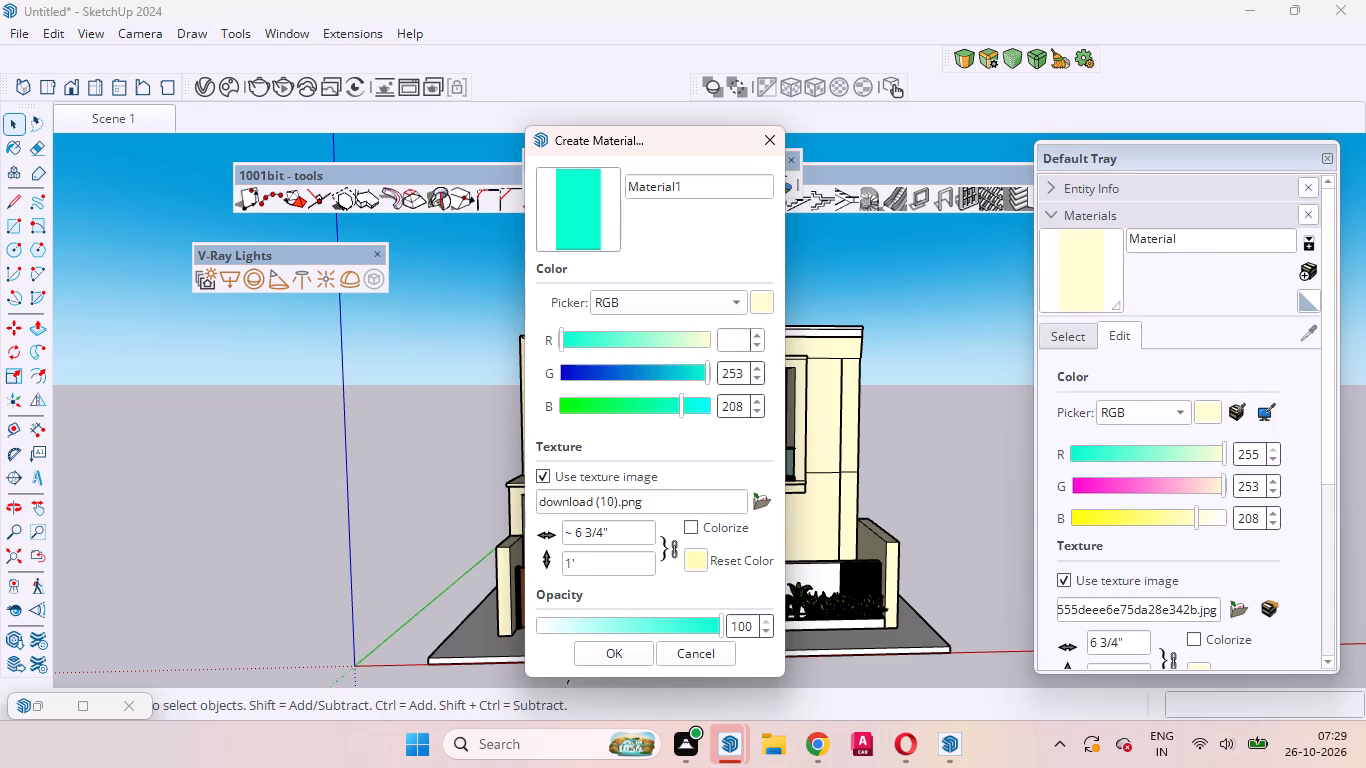
{"action": "type", "text": "42"}
{"action": "key", "text": "BackSpace"}
{"action": "key", "text": "BackSpace"}
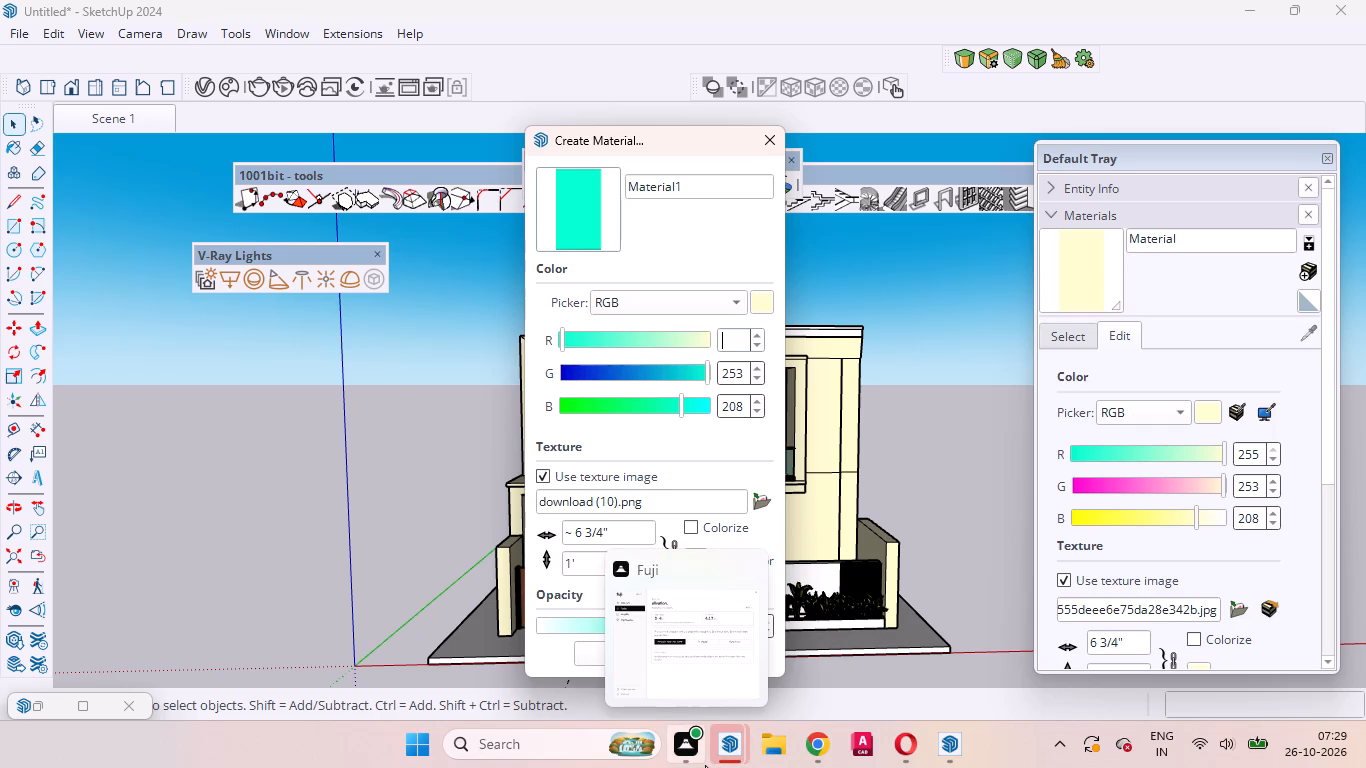
{"action": "key", "text": "7"}
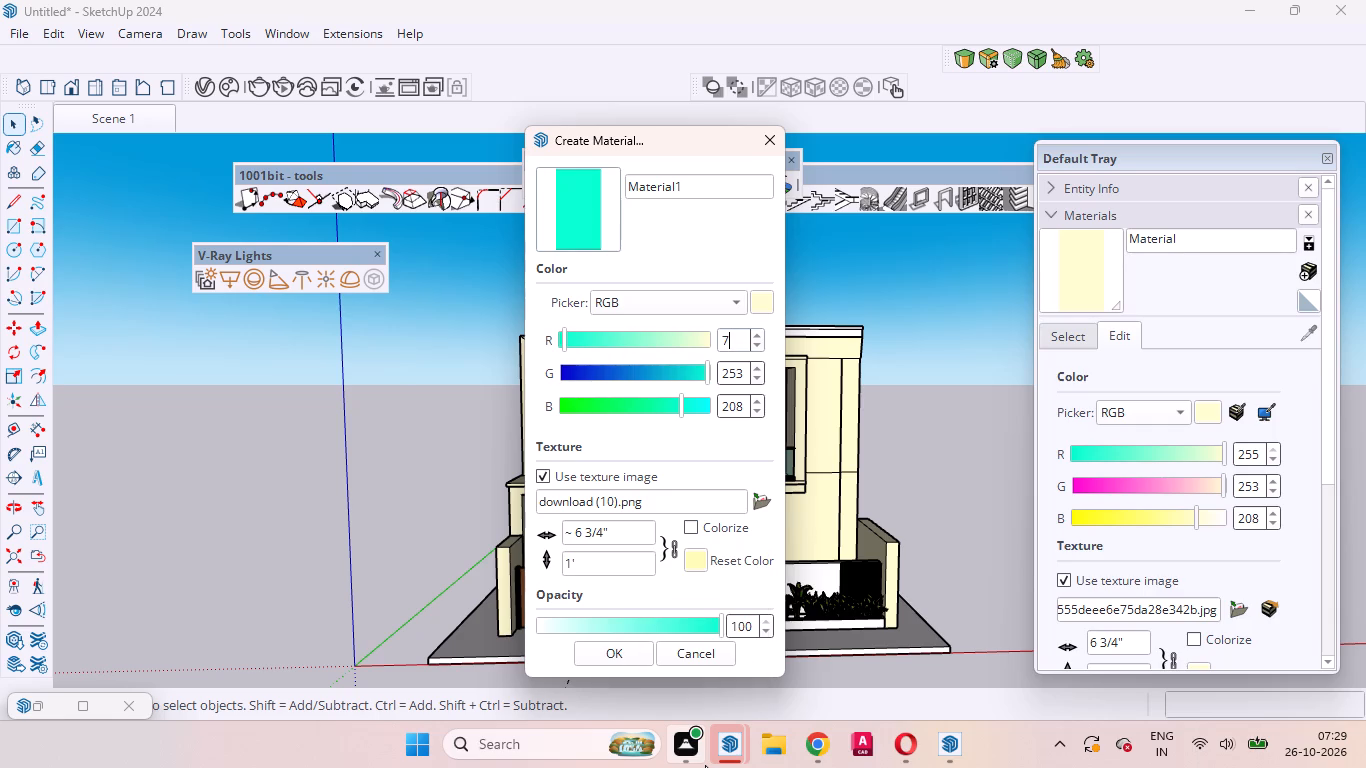
{"action": "key", "text": "2"}
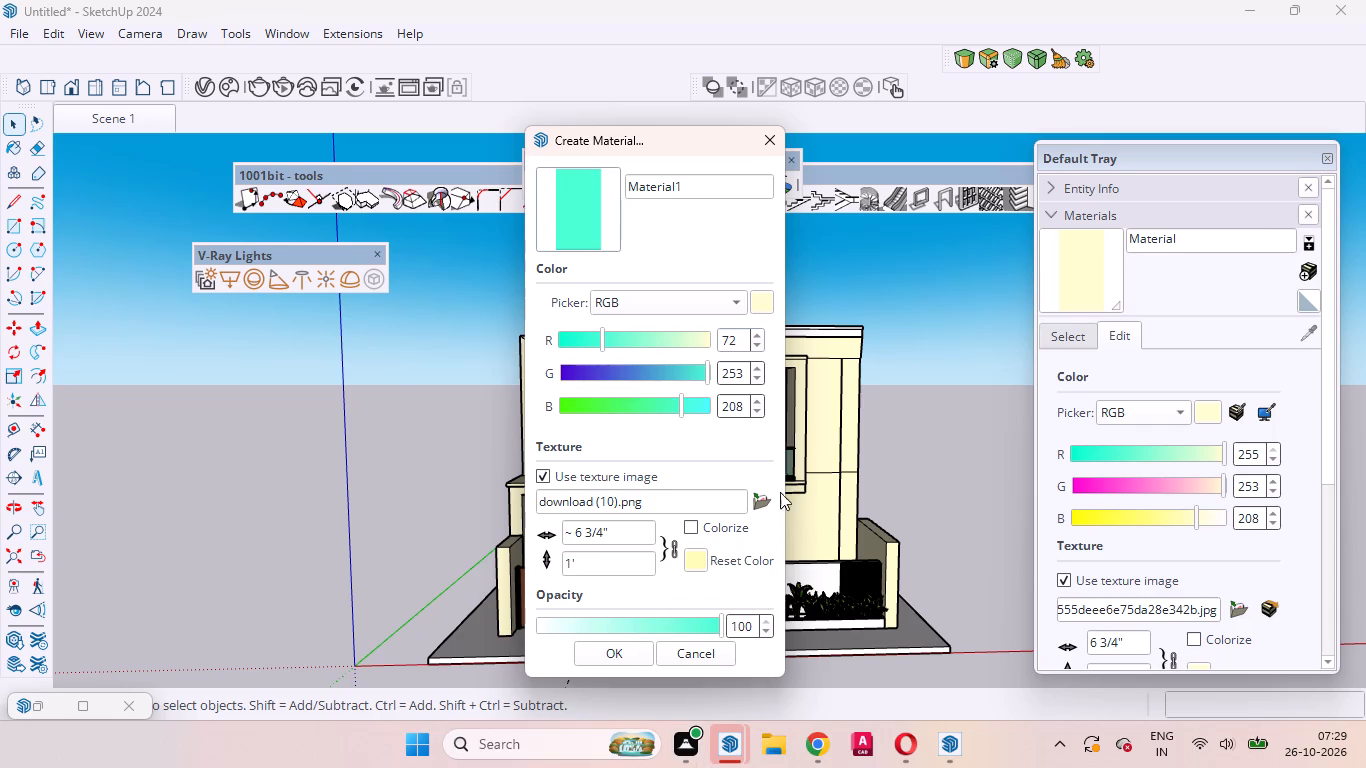
{"action": "left_click", "coordinate": [743, 375]}
{"action": "key", "text": "BackSpace"}
{"action": "key", "text": "BackSpace"}
{"action": "key", "text": "BackSpace"}
{"action": "key", "text": "BackSpace"}
{"action": "type", "text": "73"}
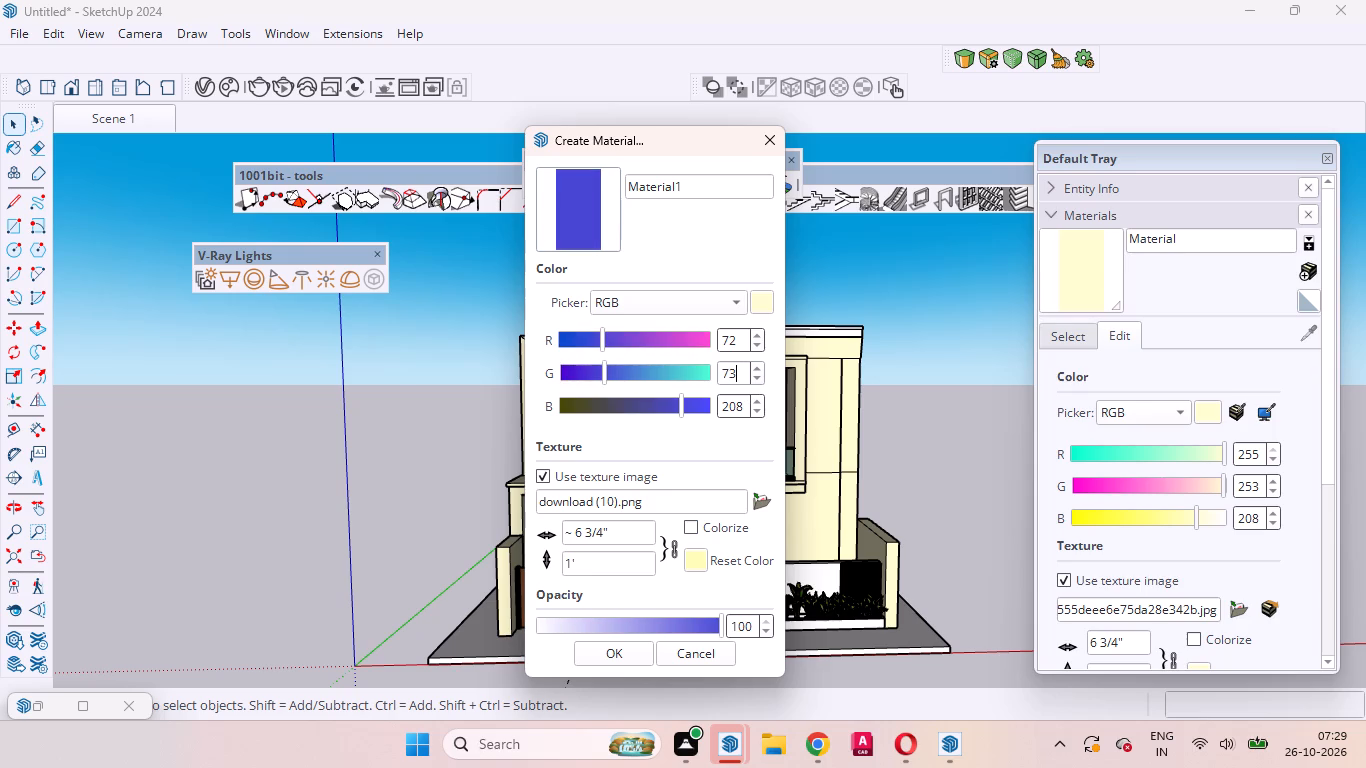
{"action": "left_click", "coordinate": [744, 404]}
{"action": "key", "text": "BackSpace"}
{"action": "key", "text": "BackSpace"}
{"action": "key", "text": "BackSpace"}
{"action": "type", "text": "74"}
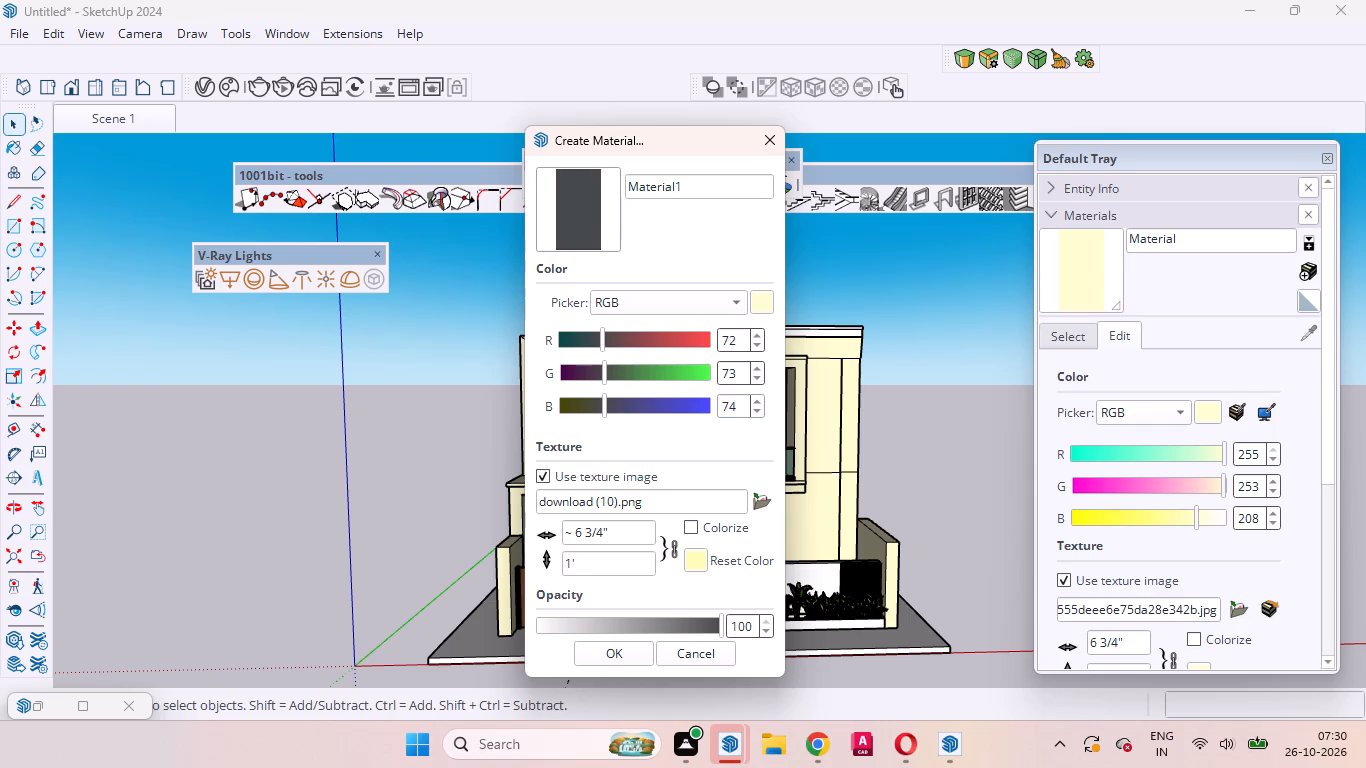
{"action": "left_click", "coordinate": [597, 652]}
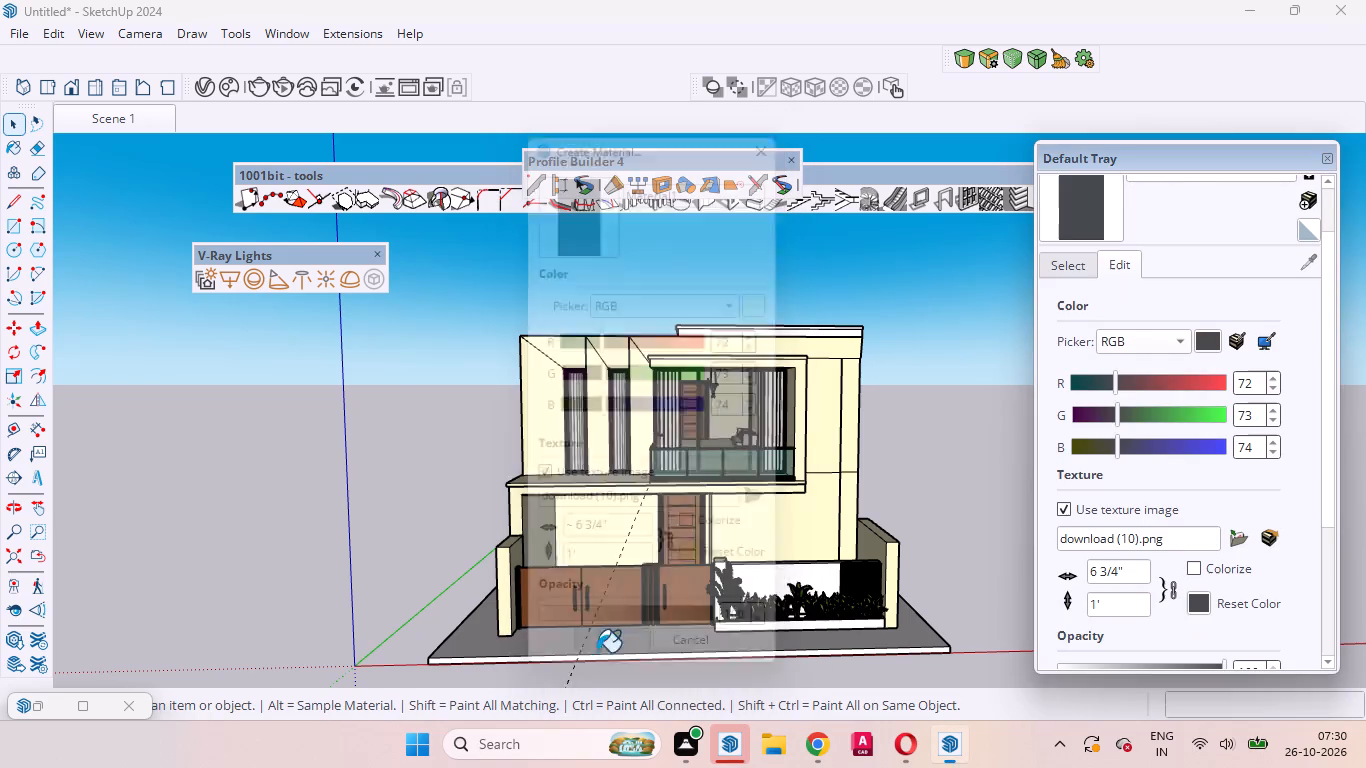
{"action": "left_click_drag", "start_coordinate": [813, 426], "coordinate": [812, 426]}
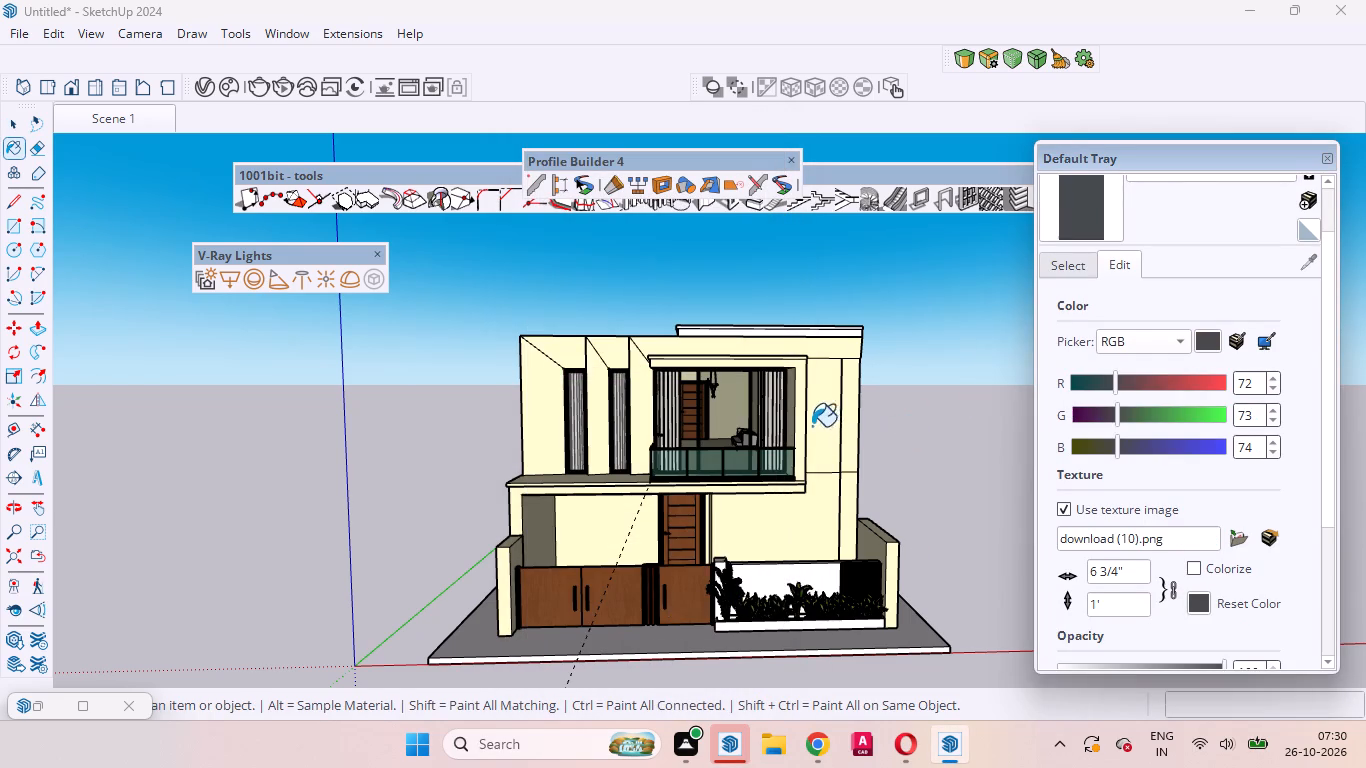
{"action": "key", "text": "space"}
{"action": "left_click_drag", "start_coordinate": [812, 426], "coordinate": [799, 422]}
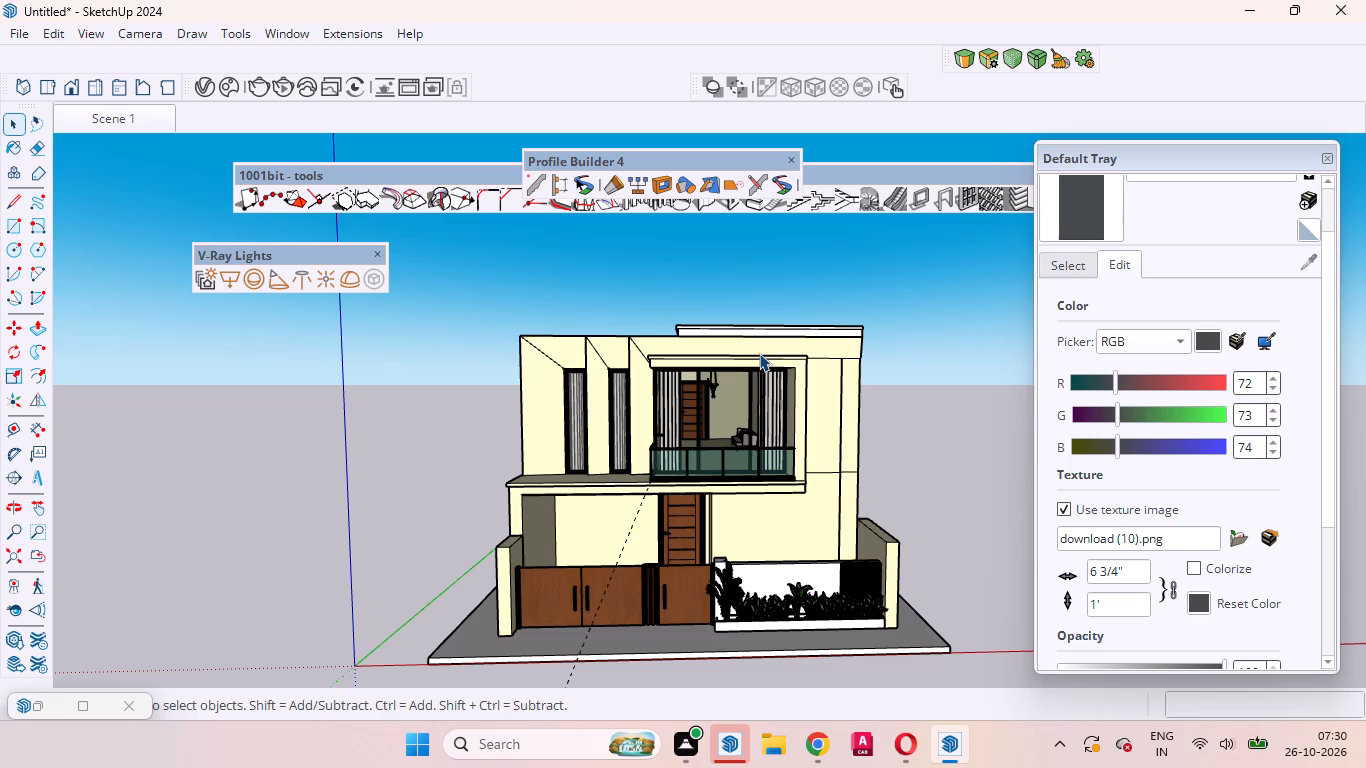
Delete the dashed guide line crossing the front gate below the balcony.
{"action": "scroll", "coordinate": [746, 341], "scroll_direction": "up", "scroll_amount": 8}
{"action": "scroll", "coordinate": [734, 415], "scroll_direction": "down", "scroll_amount": 1}
{"action": "scroll", "coordinate": [734, 415], "scroll_direction": "up", "scroll_amount": 1}
{"action": "scroll", "coordinate": [734, 415], "scroll_direction": "down", "scroll_amount": 4}
{"action": "scroll", "coordinate": [720, 429], "scroll_direction": "up", "scroll_amount": 5}
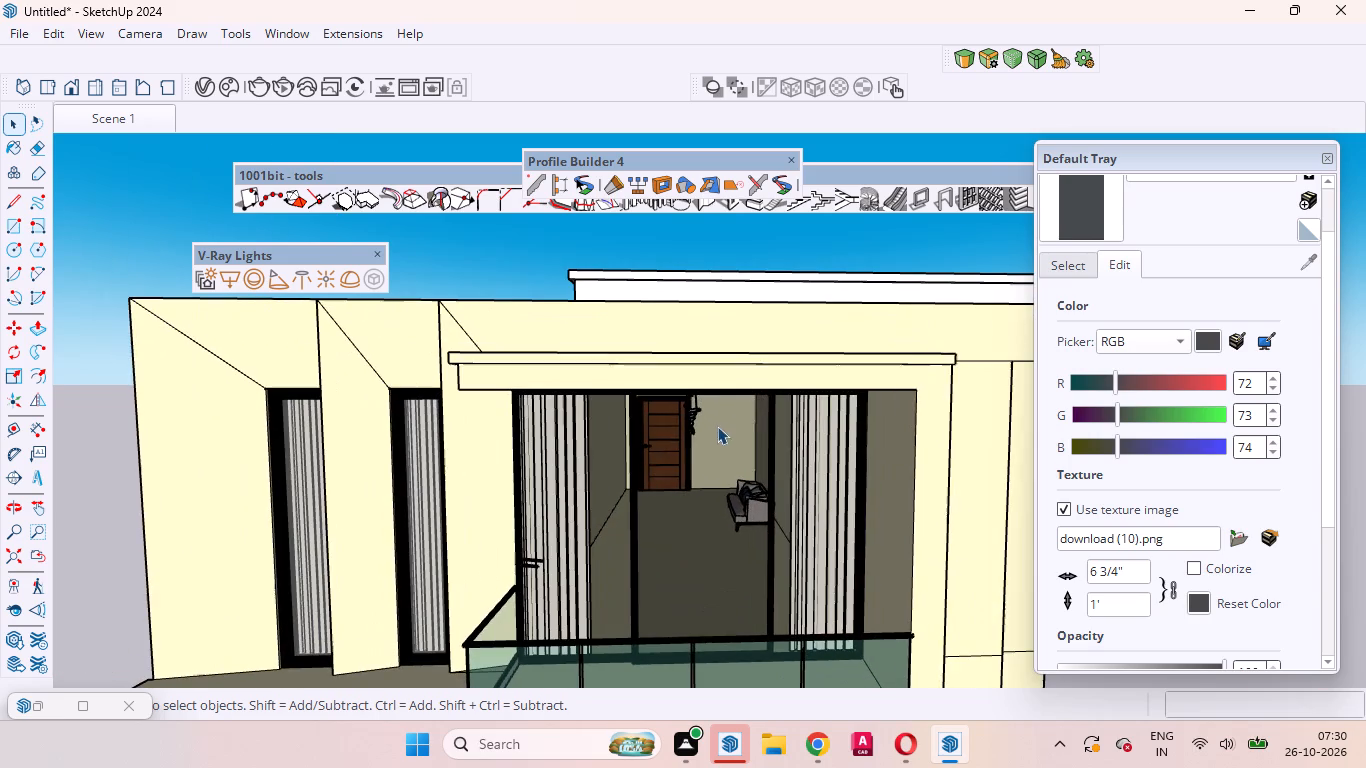
{"action": "scroll", "coordinate": [655, 446], "scroll_direction": "down", "scroll_amount": 11}
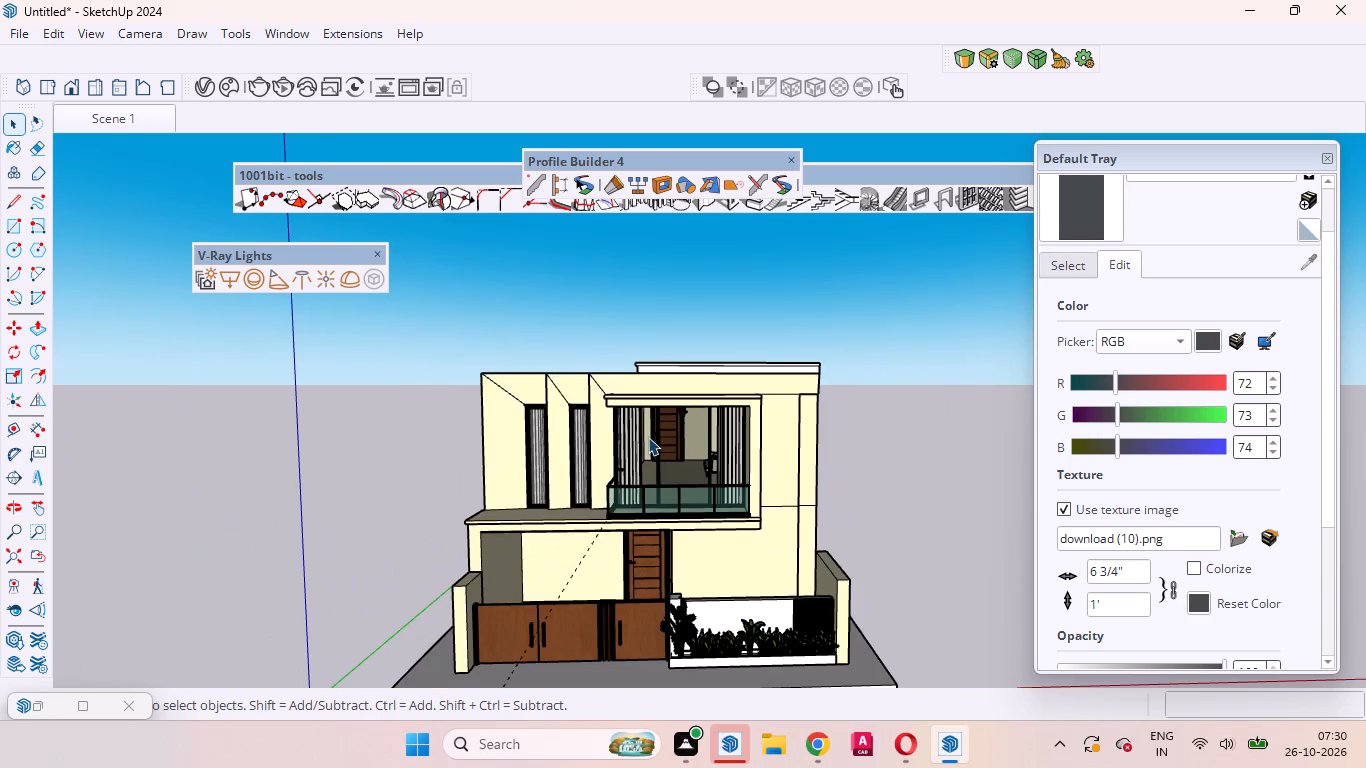
{"action": "left_click", "coordinate": [577, 563]}
{"action": "key", "text": "Delete"}
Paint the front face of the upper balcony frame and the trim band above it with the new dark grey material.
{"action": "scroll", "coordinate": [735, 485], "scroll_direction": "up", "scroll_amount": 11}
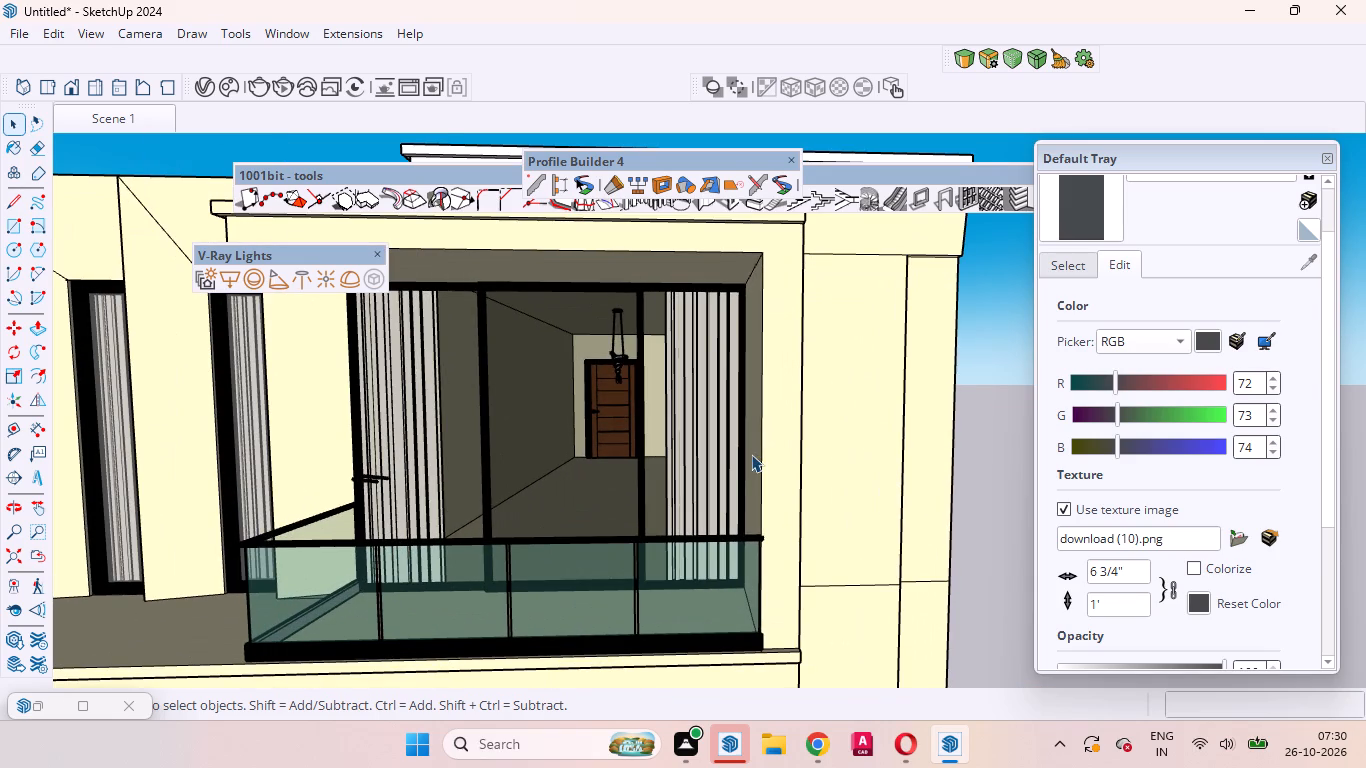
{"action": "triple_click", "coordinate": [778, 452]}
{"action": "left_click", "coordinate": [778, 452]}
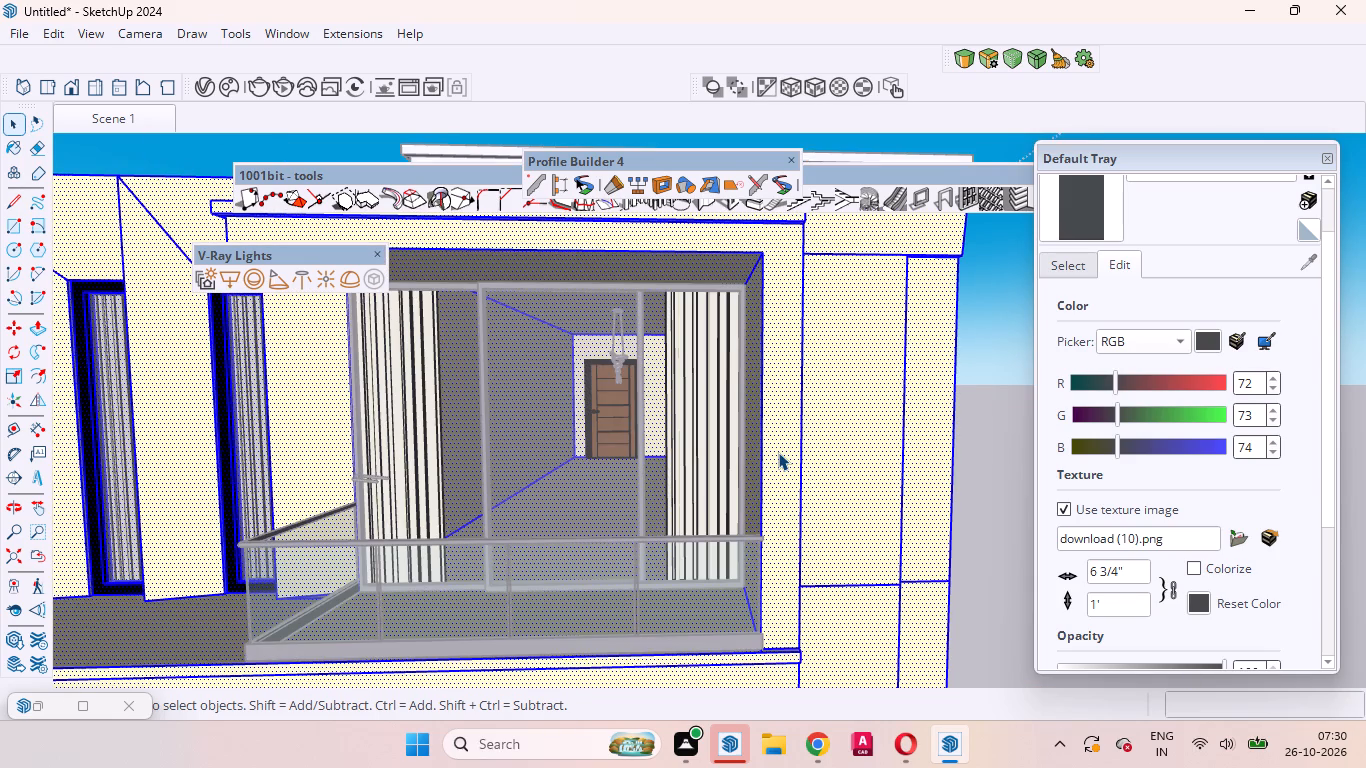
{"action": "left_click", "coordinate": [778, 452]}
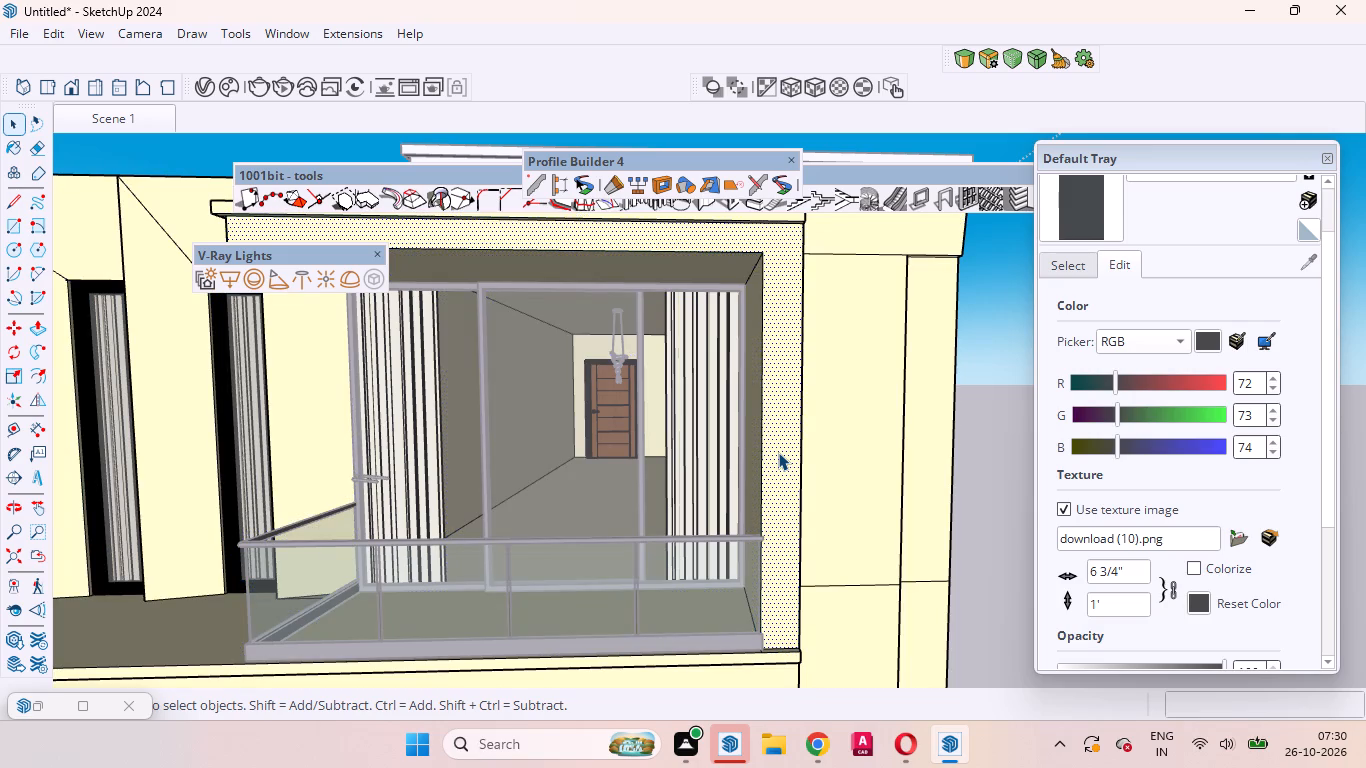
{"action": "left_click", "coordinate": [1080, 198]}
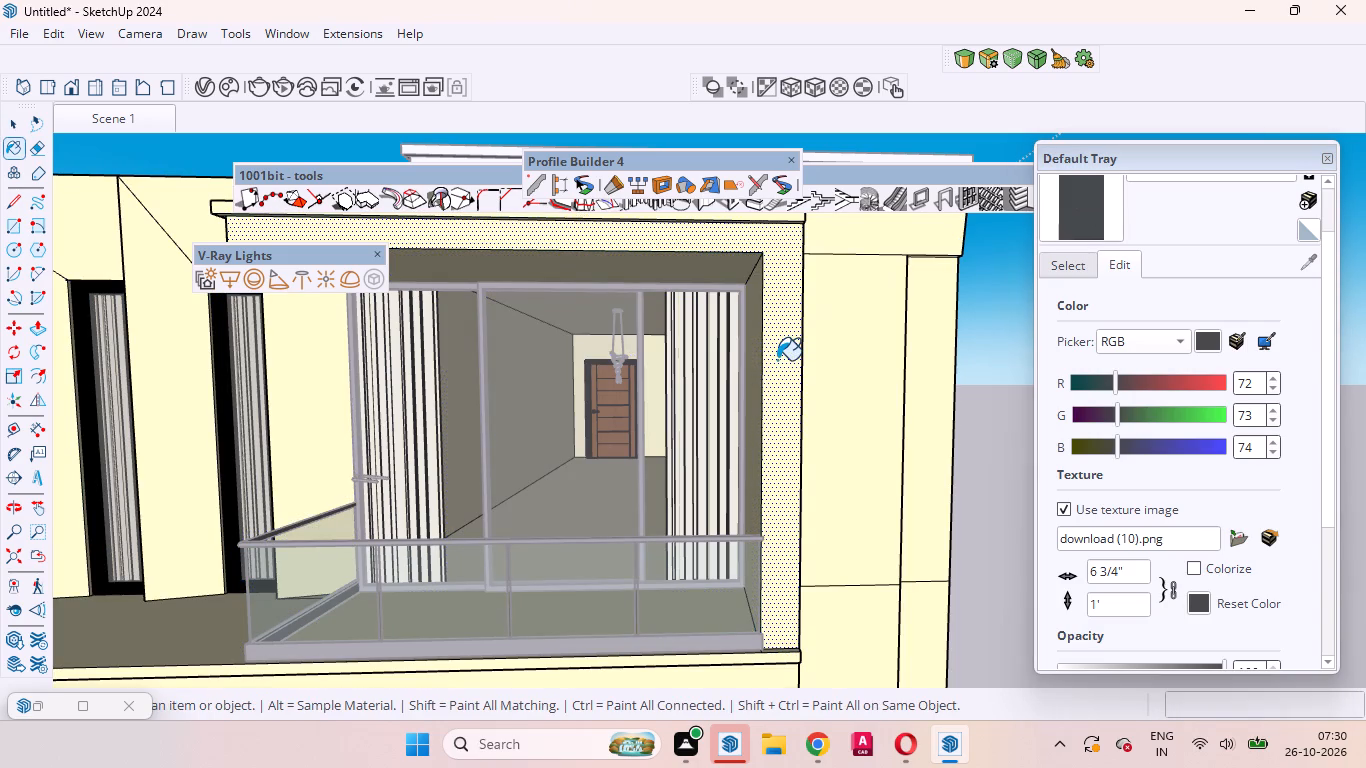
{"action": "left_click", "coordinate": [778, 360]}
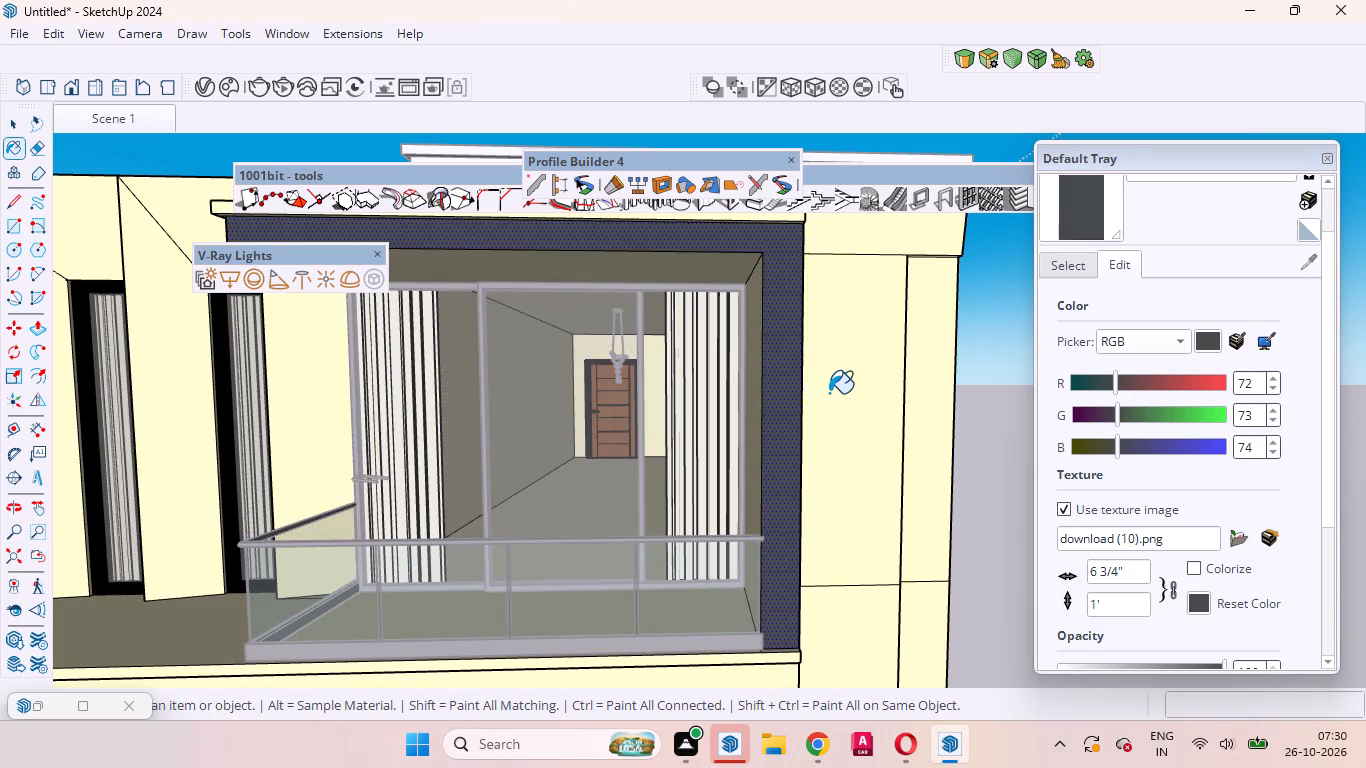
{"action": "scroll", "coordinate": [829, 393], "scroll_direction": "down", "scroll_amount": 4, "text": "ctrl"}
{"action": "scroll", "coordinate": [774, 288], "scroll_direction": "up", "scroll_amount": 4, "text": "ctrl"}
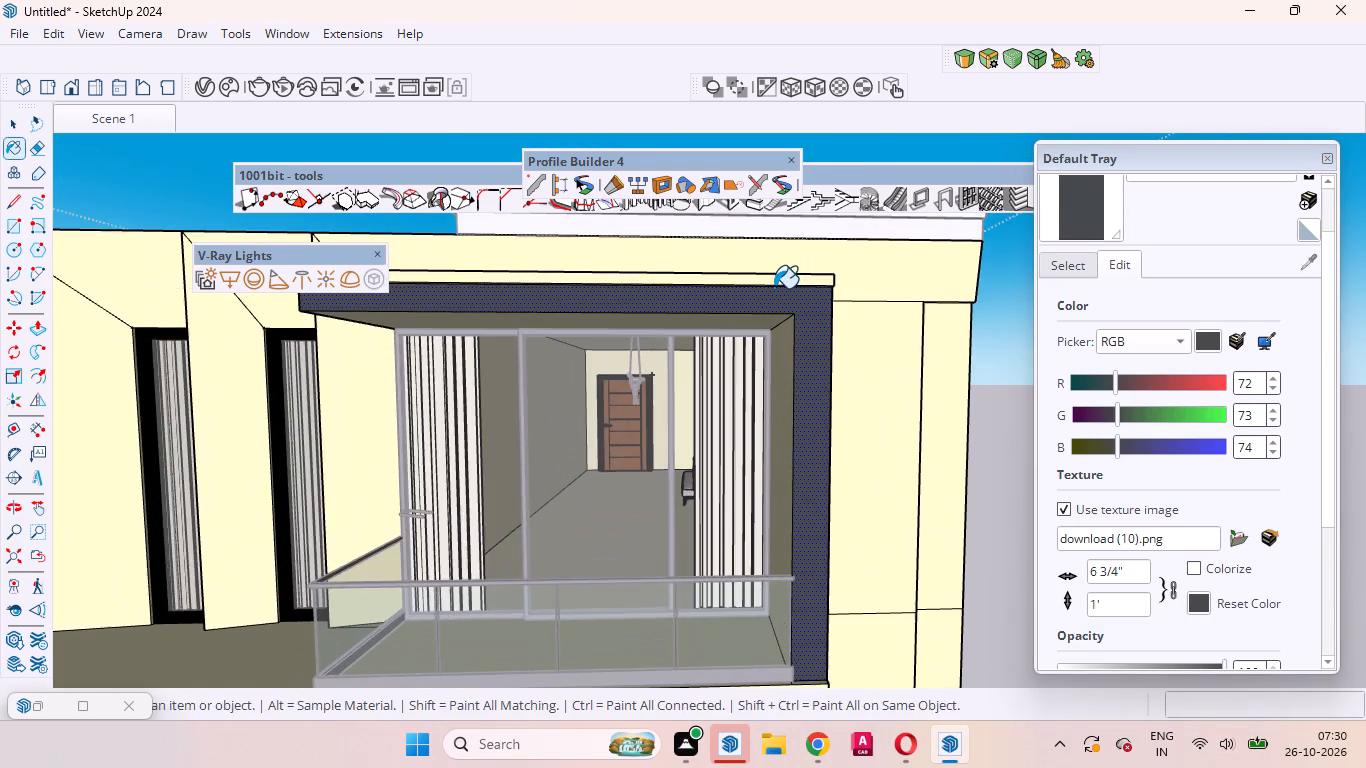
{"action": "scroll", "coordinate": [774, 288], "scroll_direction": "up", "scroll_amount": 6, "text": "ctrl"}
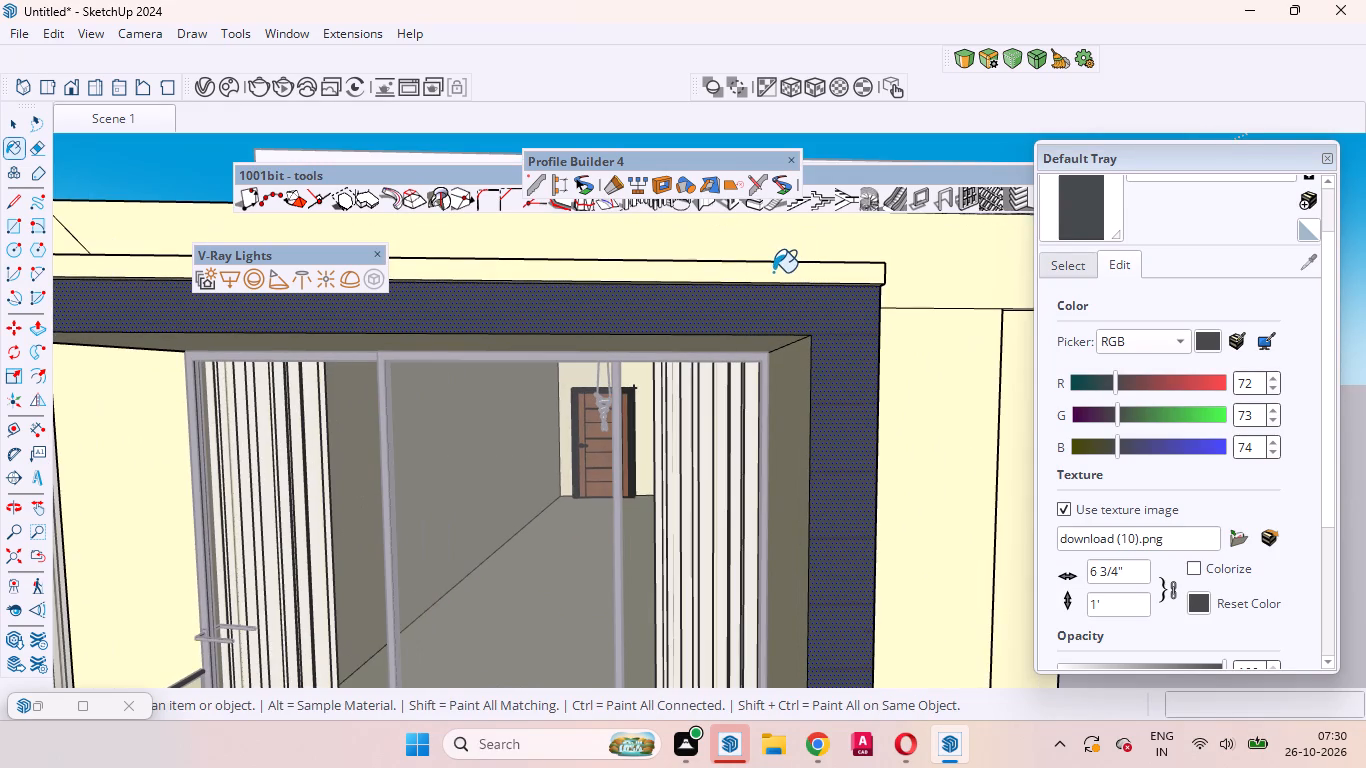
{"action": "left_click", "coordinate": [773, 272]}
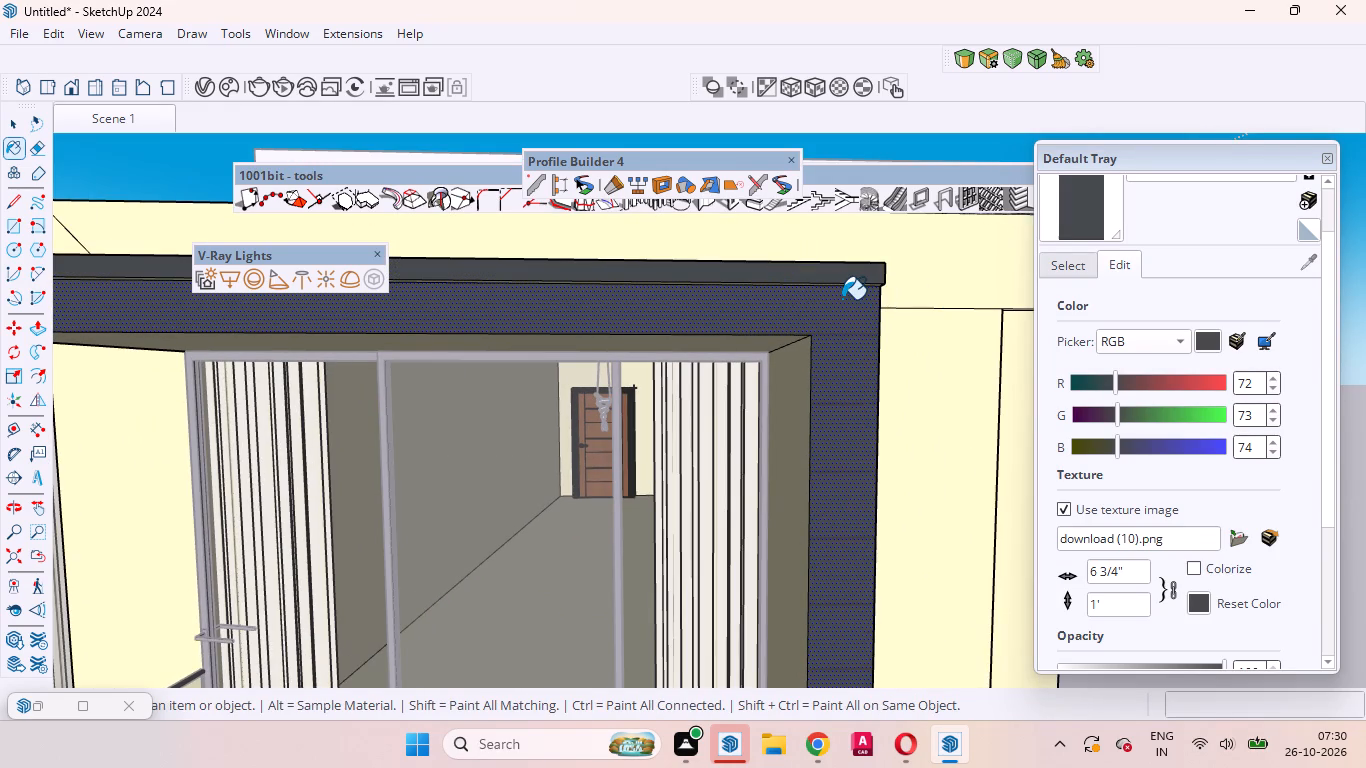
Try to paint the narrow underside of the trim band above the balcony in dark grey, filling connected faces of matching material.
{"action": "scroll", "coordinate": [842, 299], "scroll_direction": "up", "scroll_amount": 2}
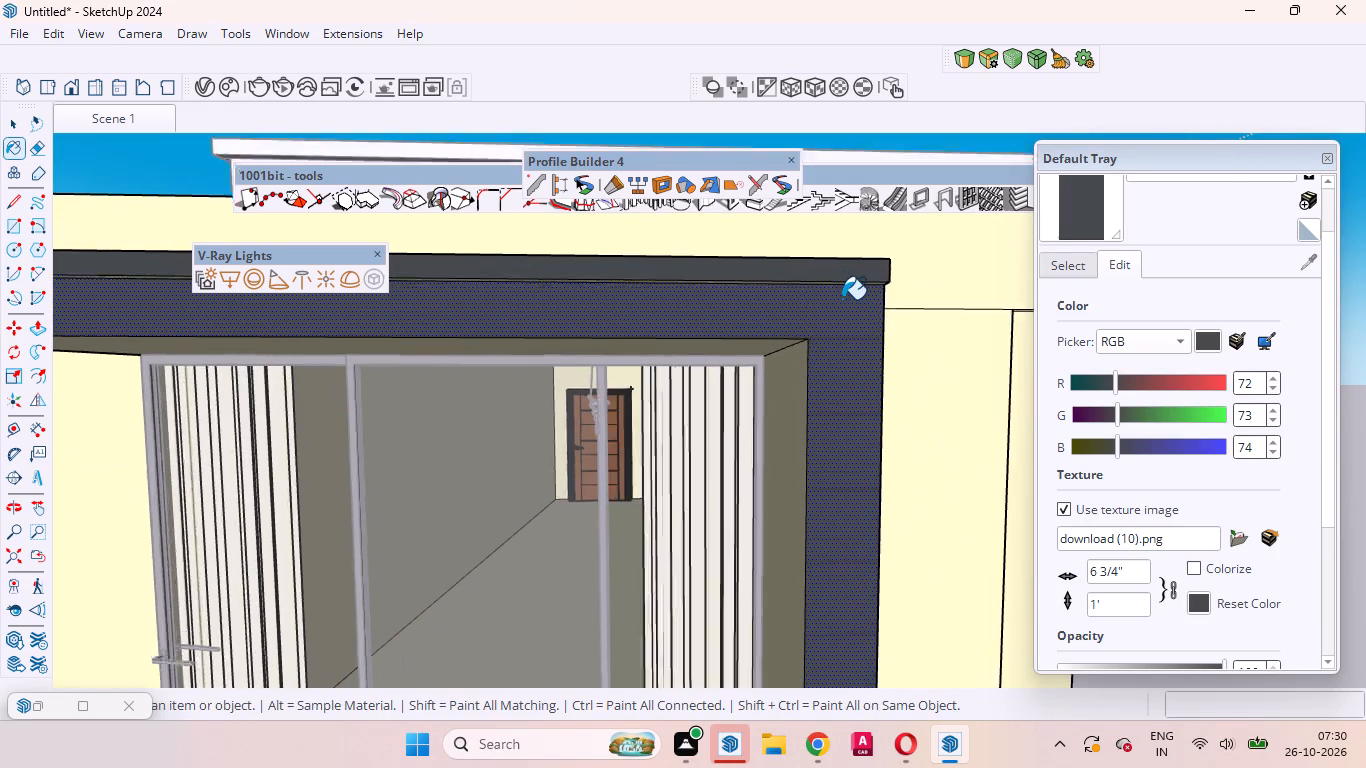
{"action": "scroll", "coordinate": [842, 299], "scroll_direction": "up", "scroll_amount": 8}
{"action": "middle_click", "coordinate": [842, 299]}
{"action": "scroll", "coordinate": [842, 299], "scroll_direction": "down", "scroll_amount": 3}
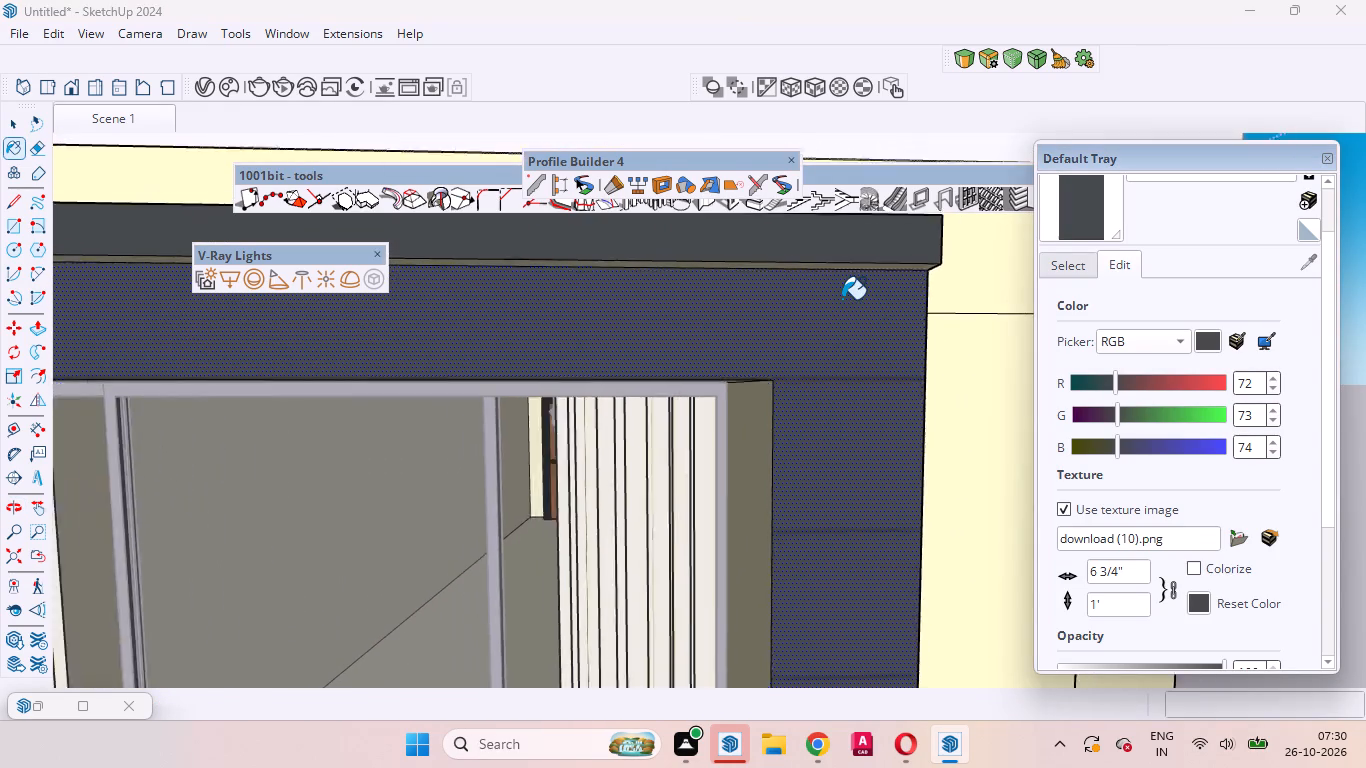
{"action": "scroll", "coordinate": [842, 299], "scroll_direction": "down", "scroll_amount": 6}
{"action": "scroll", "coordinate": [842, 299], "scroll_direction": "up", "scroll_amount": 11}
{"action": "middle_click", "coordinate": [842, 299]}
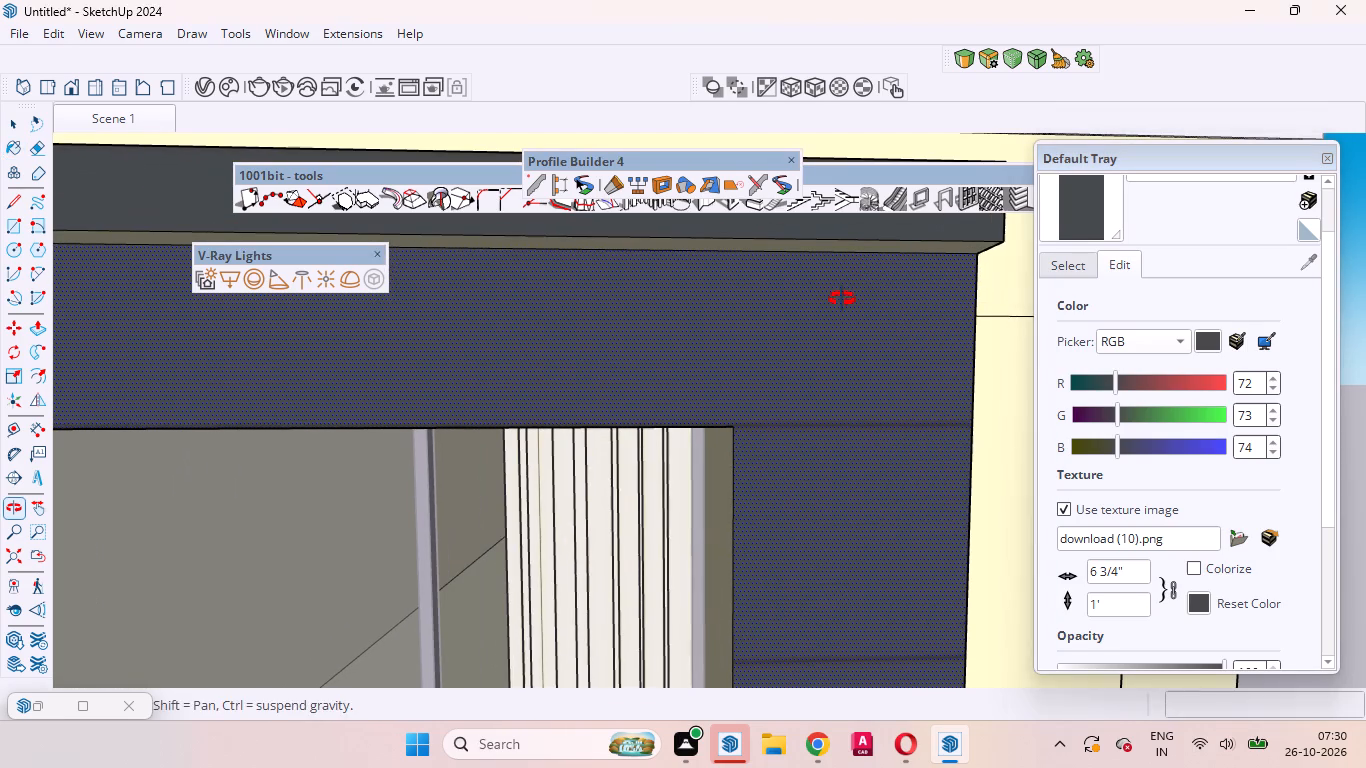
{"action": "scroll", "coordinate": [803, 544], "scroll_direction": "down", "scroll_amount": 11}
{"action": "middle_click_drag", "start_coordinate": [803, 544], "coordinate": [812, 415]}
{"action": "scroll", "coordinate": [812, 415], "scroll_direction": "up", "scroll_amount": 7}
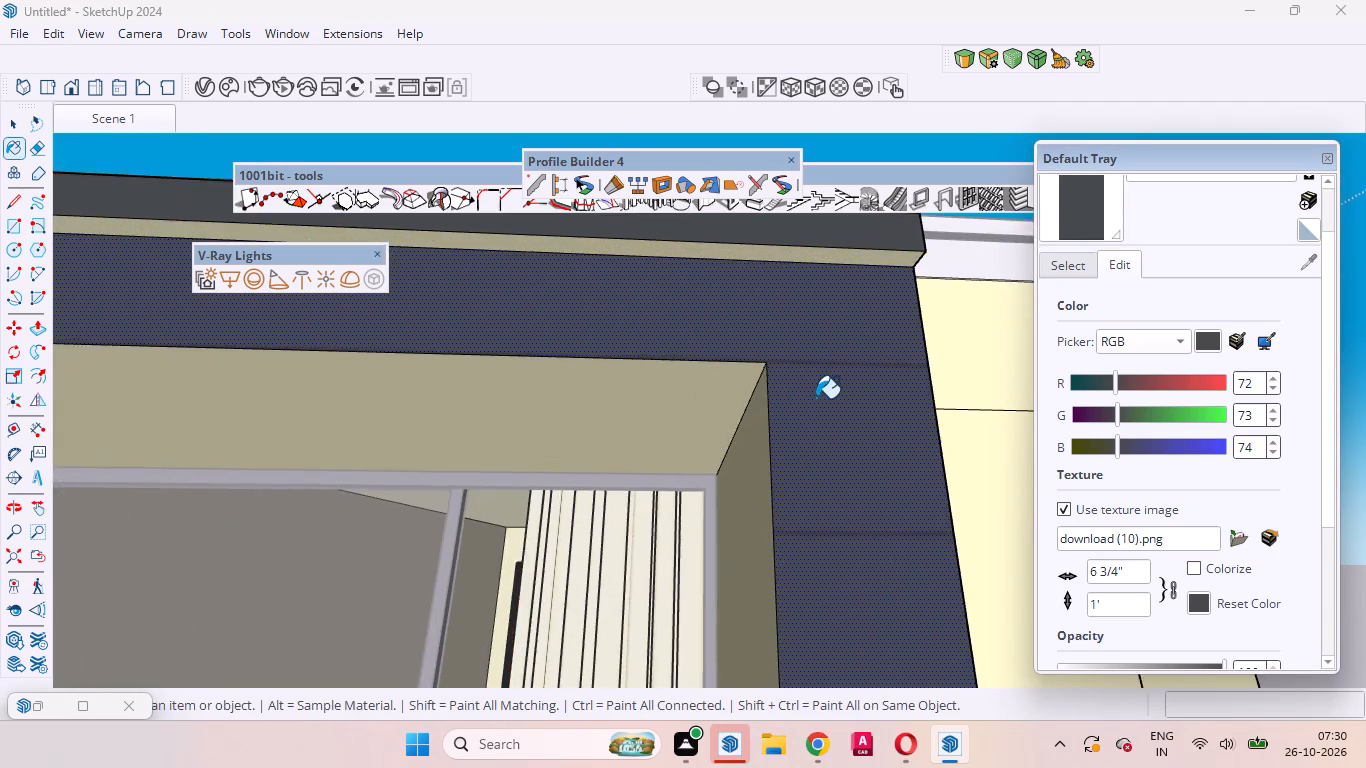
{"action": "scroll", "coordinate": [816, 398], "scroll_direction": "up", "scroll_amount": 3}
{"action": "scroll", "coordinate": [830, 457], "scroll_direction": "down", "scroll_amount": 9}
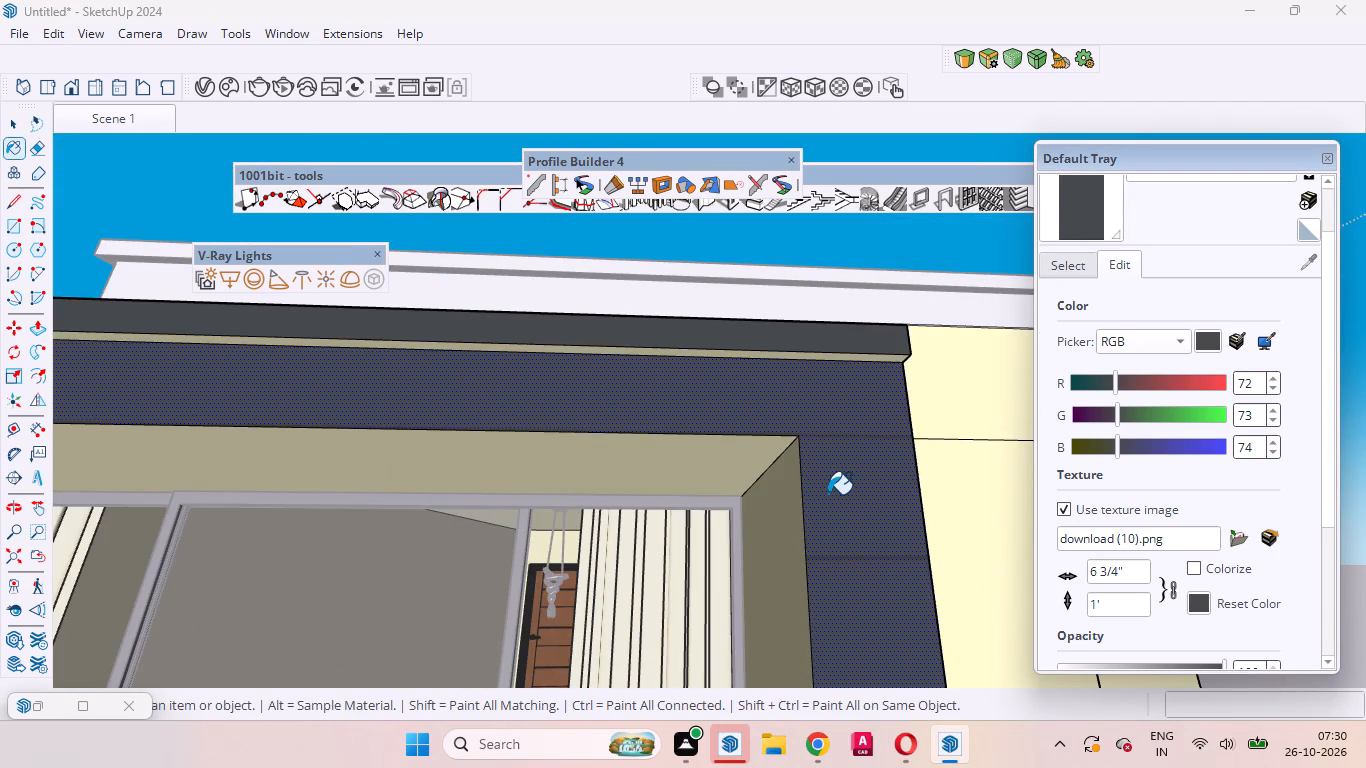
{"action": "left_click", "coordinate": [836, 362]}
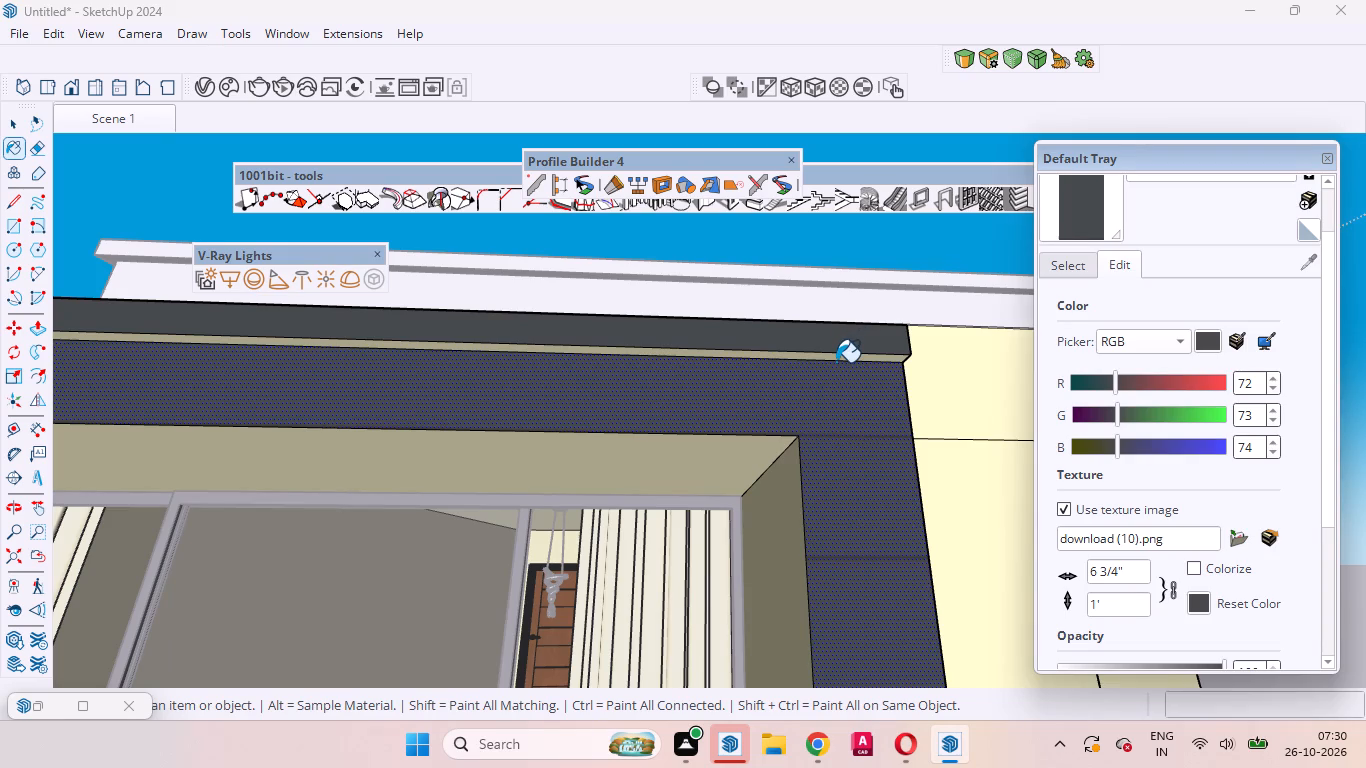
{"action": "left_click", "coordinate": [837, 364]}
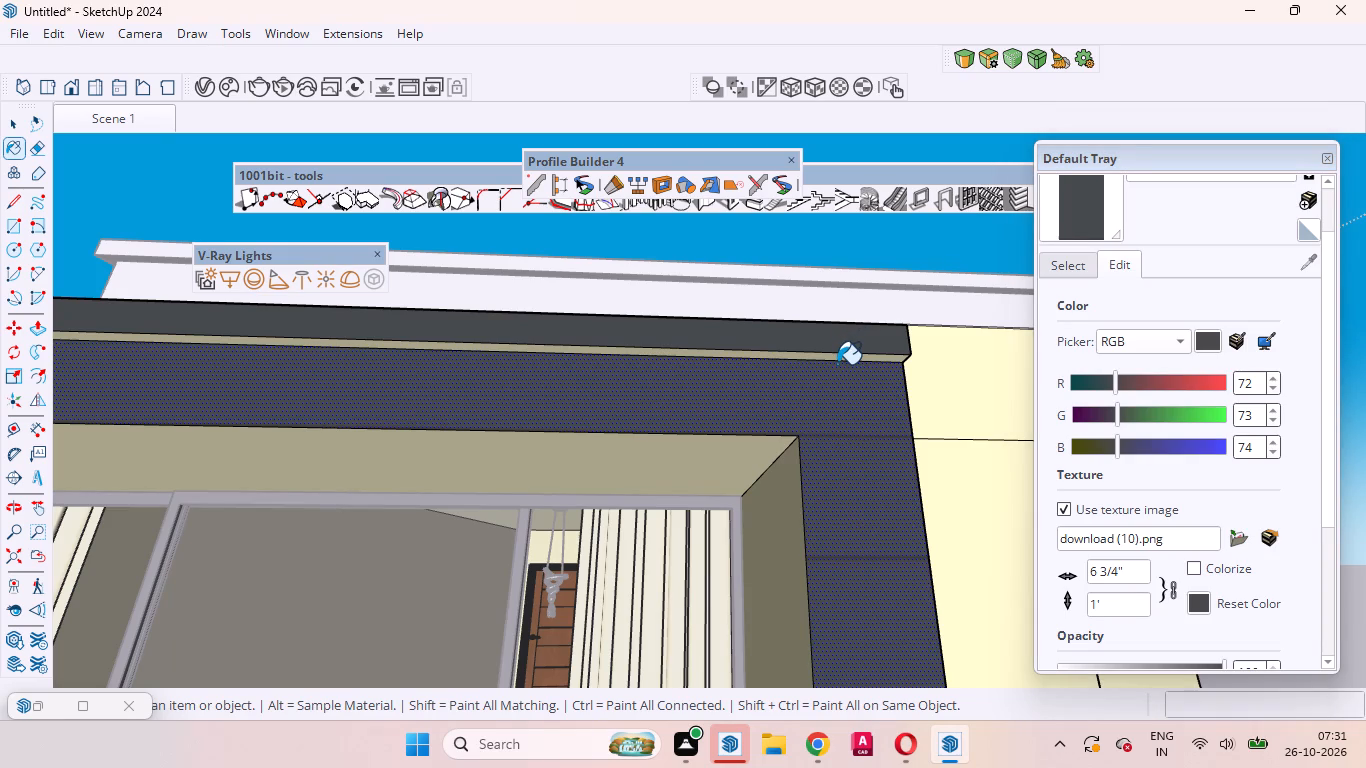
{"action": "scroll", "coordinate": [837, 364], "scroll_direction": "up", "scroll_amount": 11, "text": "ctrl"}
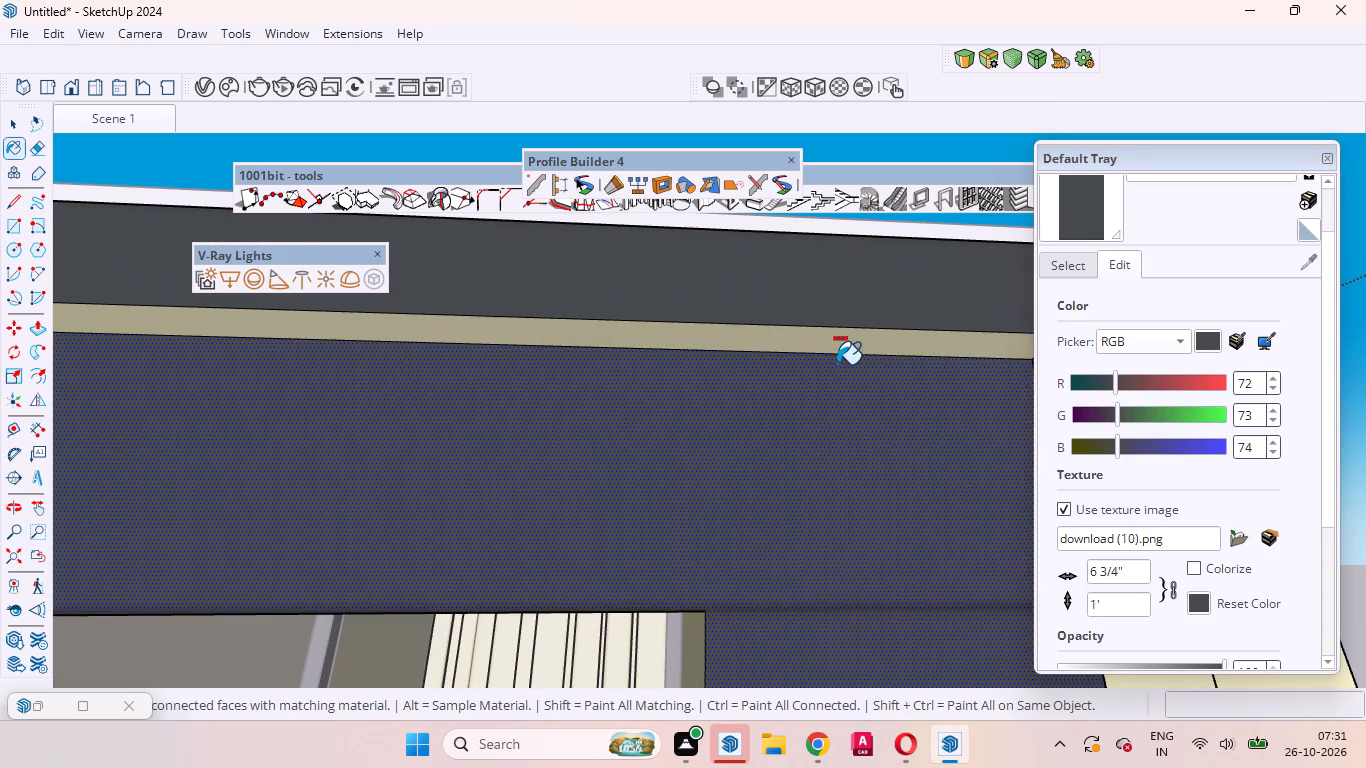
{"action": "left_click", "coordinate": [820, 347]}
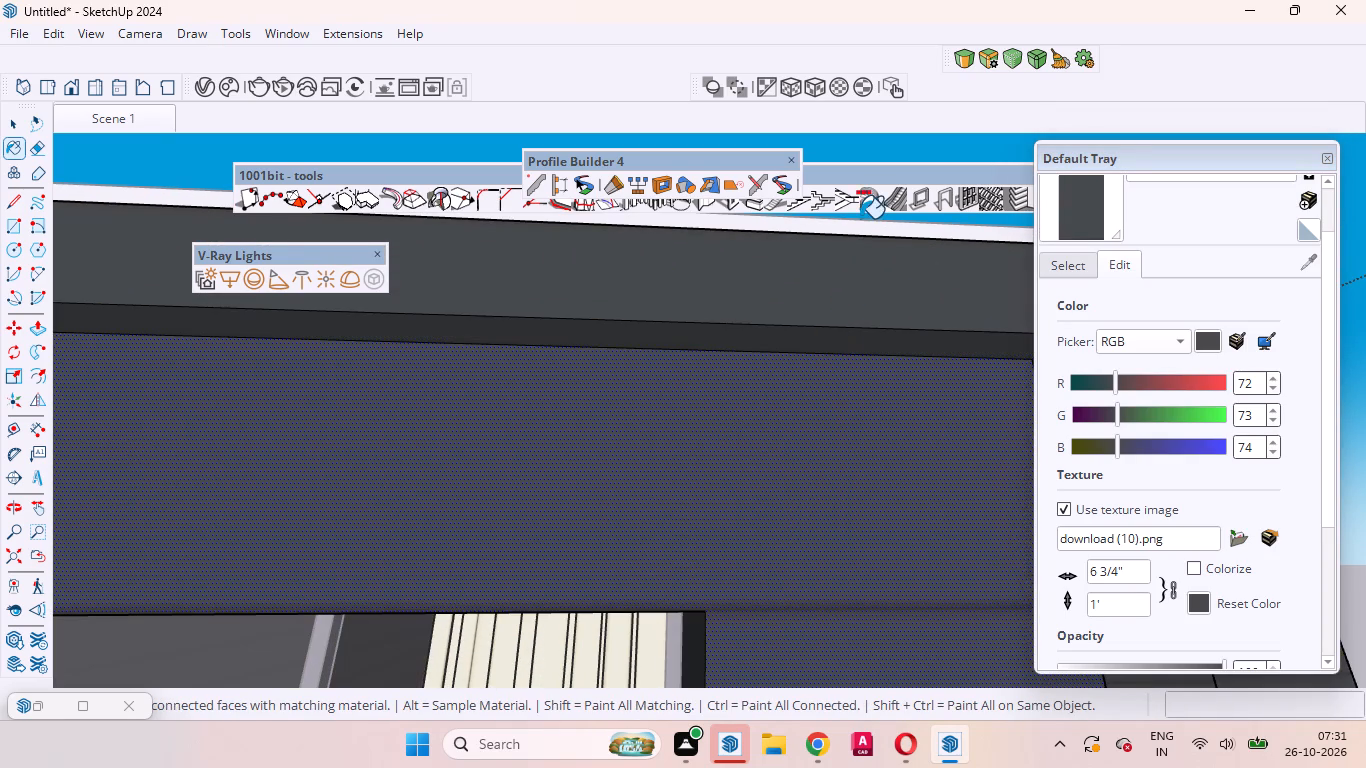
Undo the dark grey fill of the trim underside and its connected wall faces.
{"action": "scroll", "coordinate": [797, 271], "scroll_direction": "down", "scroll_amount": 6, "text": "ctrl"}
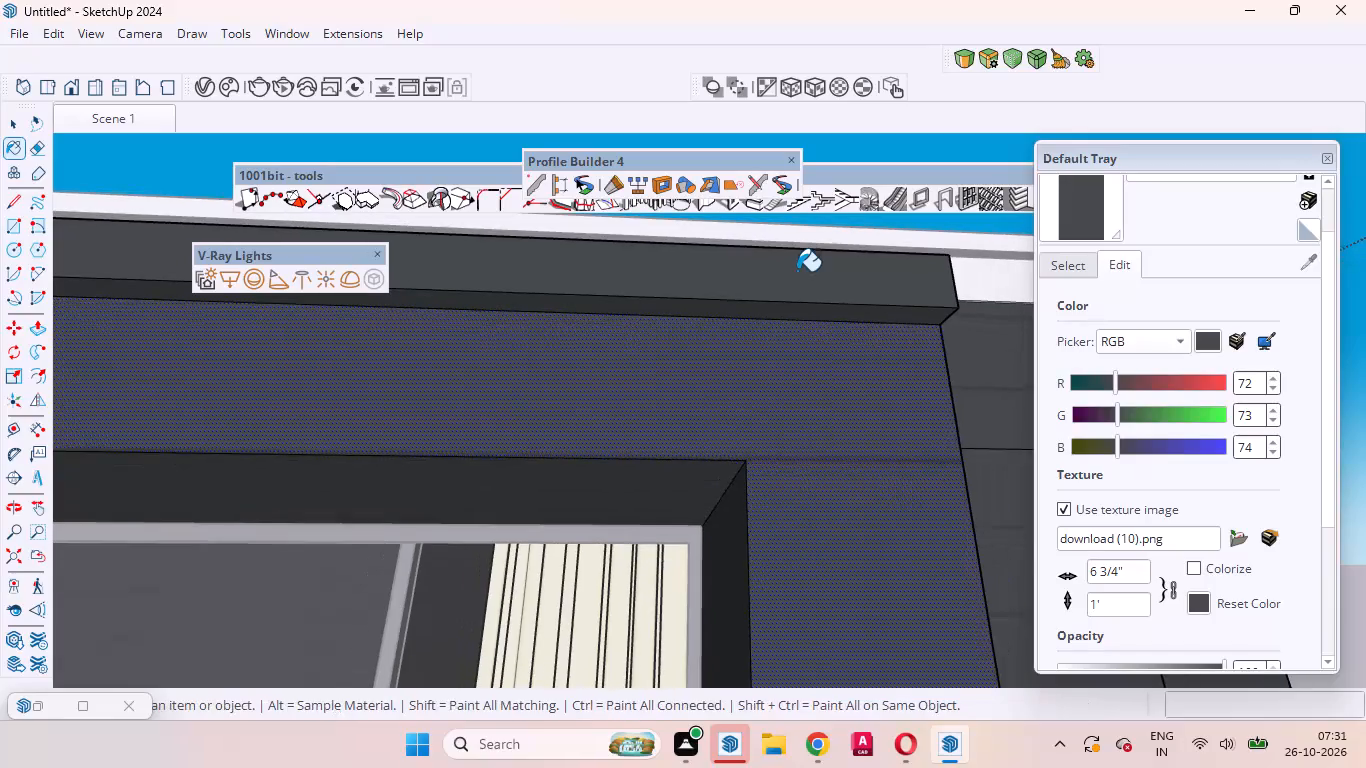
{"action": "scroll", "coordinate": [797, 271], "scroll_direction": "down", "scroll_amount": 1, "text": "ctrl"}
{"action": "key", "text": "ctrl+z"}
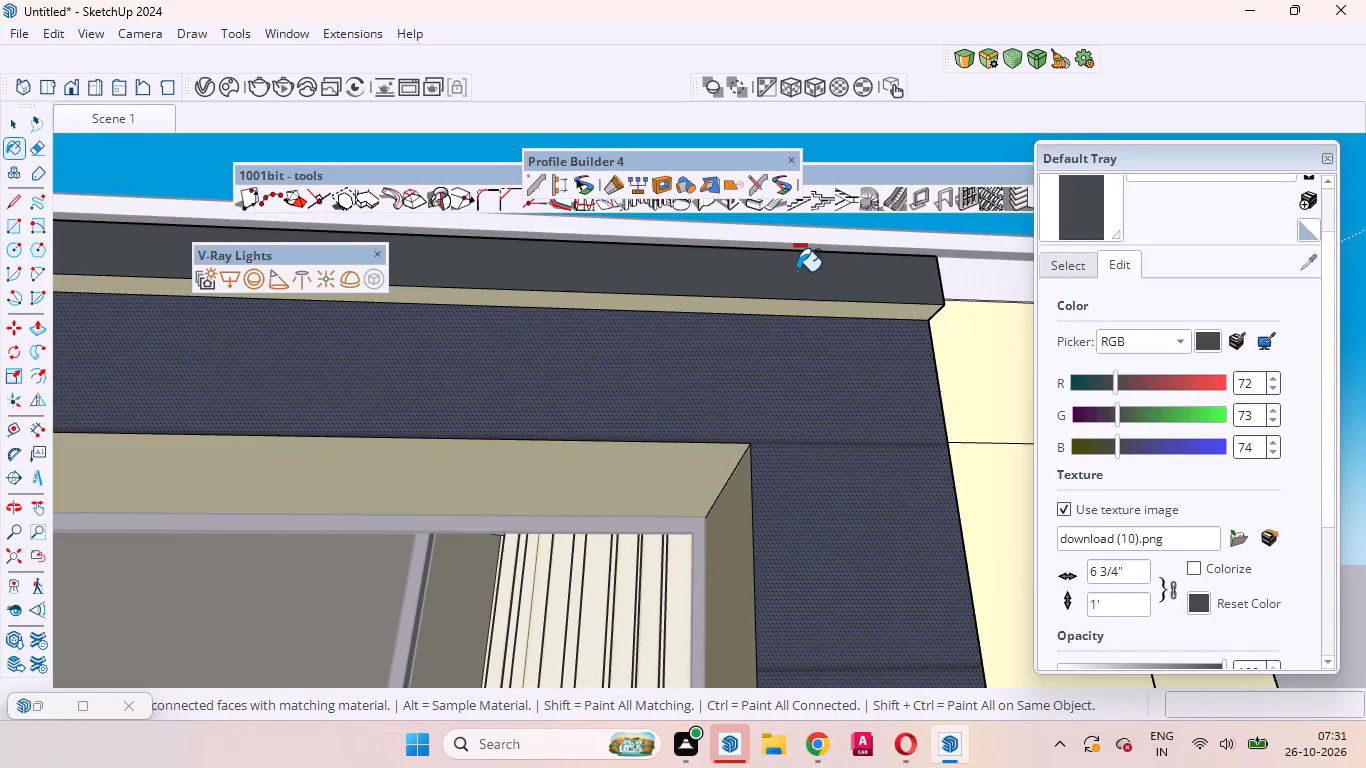
Leave the wall group and view the dark grey balcony frame as part of the whole house front.
{"action": "scroll", "coordinate": [797, 271], "scroll_direction": "down", "scroll_amount": 13}
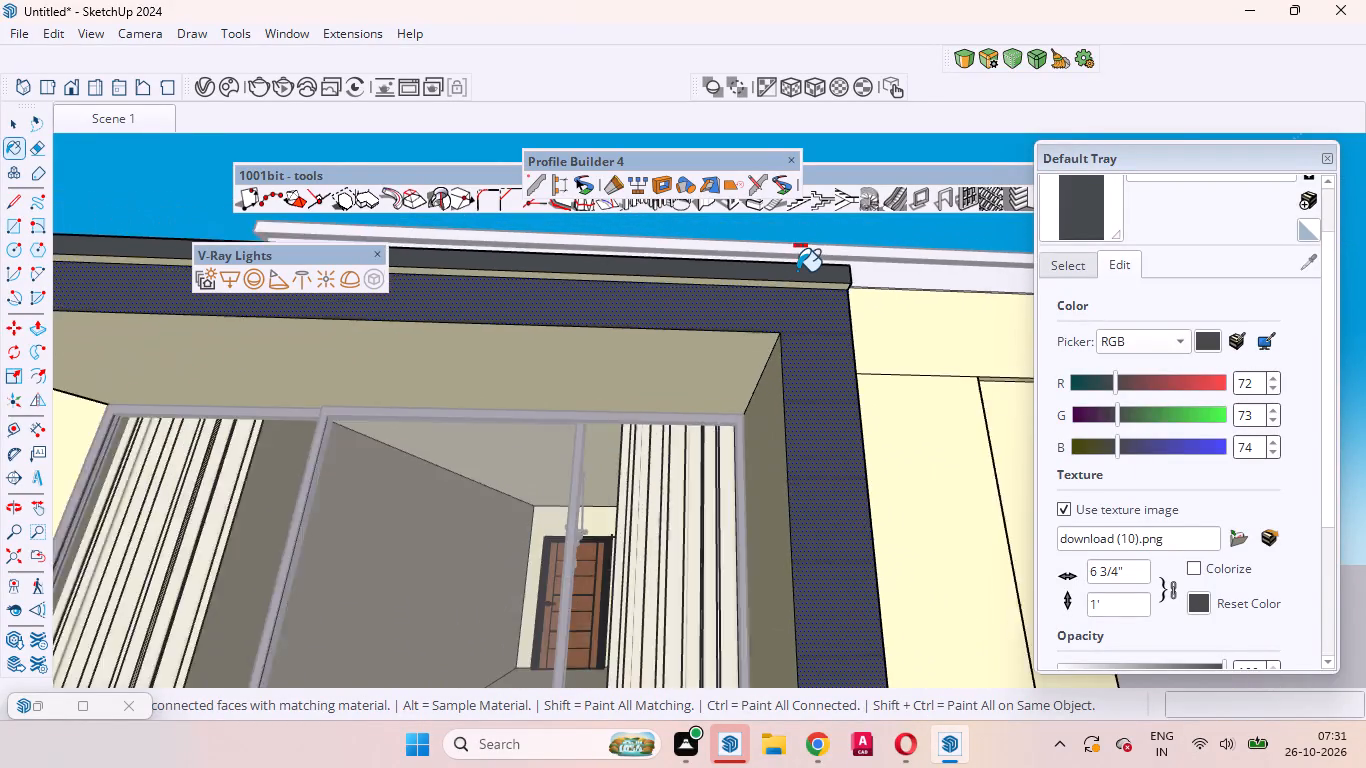
{"action": "scroll", "coordinate": [797, 271], "scroll_direction": "down", "scroll_amount": 18}
{"action": "scroll", "coordinate": [755, 407], "scroll_direction": "up", "scroll_amount": 8}
{"action": "scroll", "coordinate": [714, 368], "scroll_direction": "down", "scroll_amount": 6}
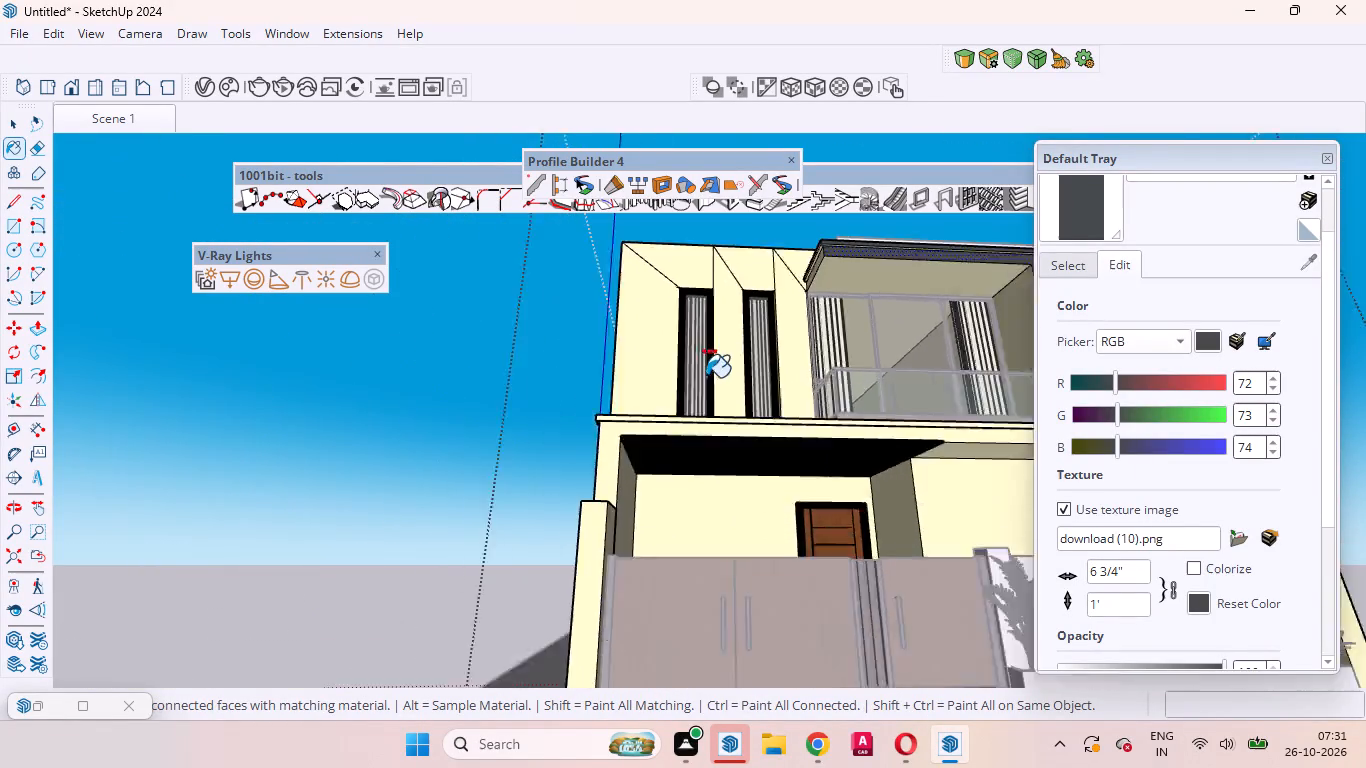
{"action": "scroll", "coordinate": [706, 377], "scroll_direction": "down", "scroll_amount": 1}
{"action": "middle_click_drag", "start_coordinate": [787, 345], "coordinate": [744, 511]}
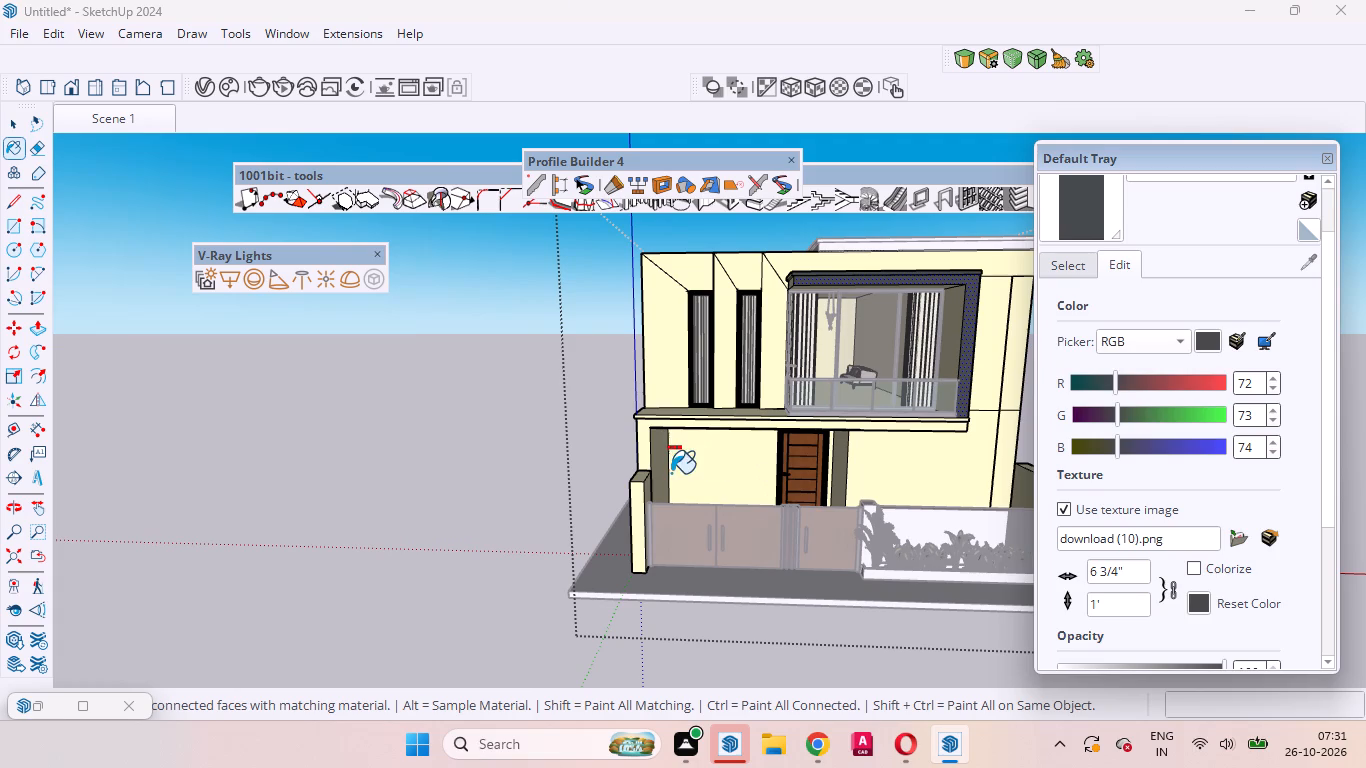
{"action": "key", "text": "space"}
{"action": "double_click", "coordinate": [480, 437]}
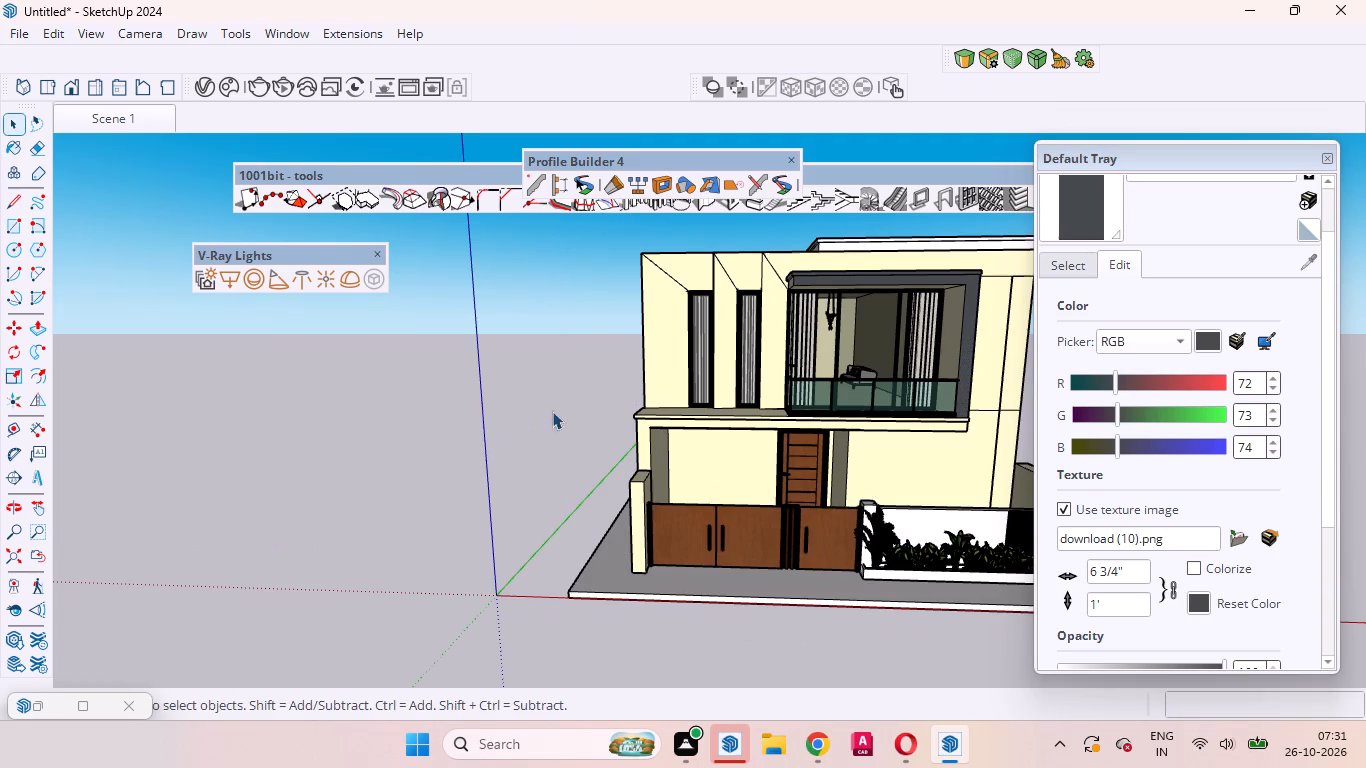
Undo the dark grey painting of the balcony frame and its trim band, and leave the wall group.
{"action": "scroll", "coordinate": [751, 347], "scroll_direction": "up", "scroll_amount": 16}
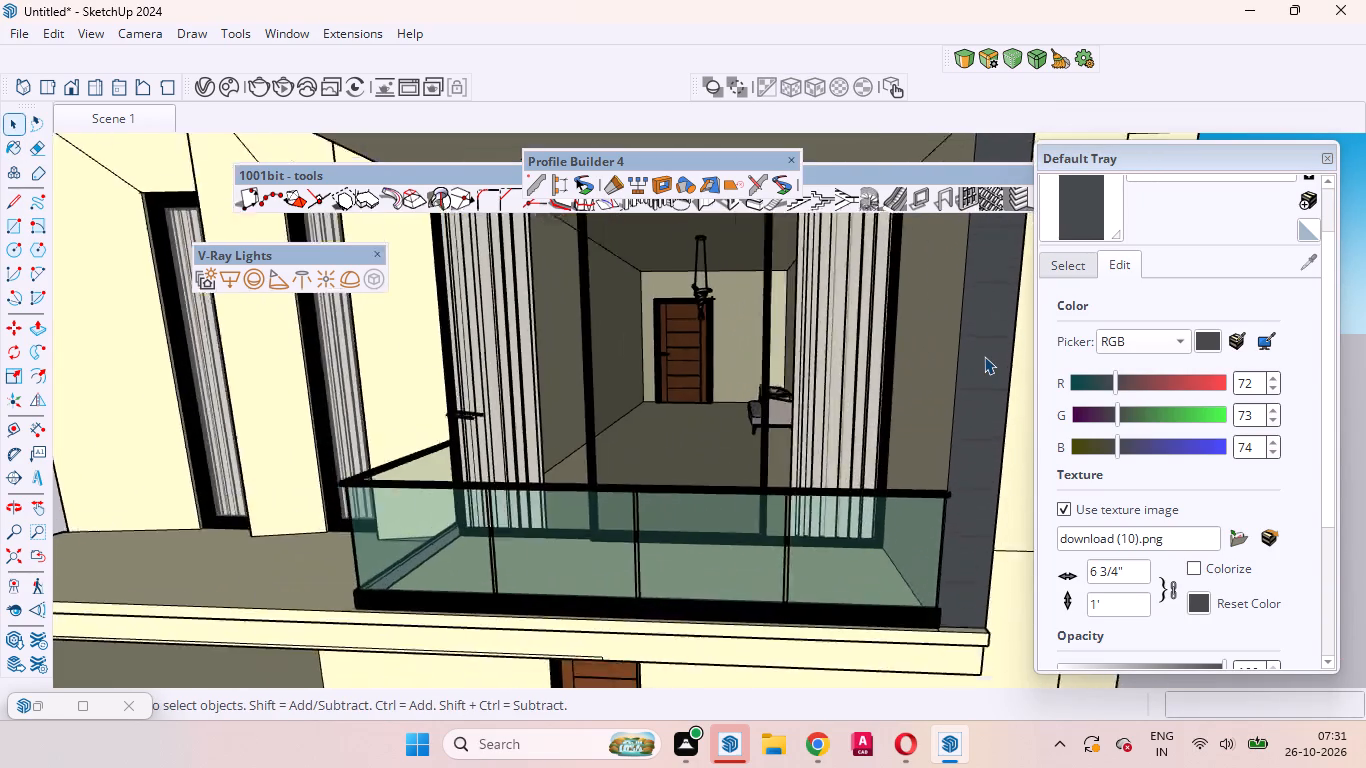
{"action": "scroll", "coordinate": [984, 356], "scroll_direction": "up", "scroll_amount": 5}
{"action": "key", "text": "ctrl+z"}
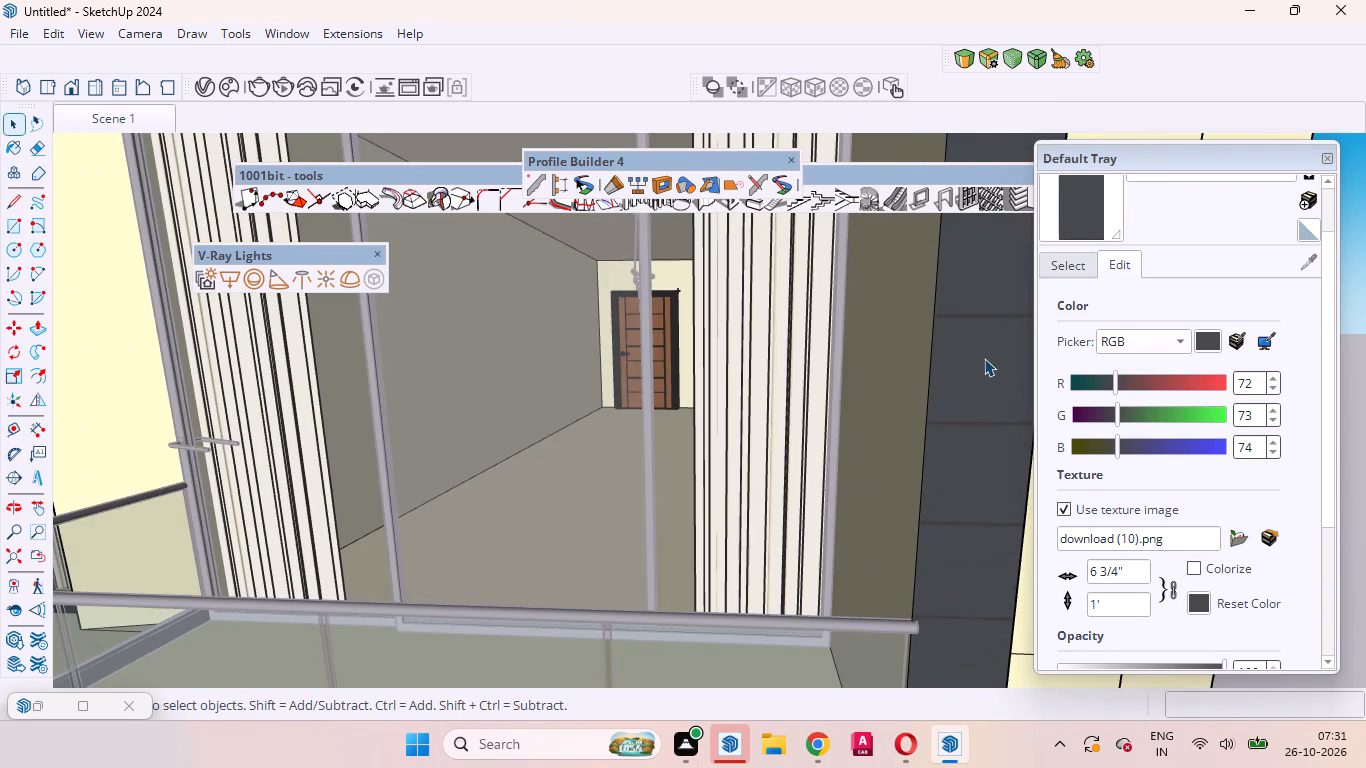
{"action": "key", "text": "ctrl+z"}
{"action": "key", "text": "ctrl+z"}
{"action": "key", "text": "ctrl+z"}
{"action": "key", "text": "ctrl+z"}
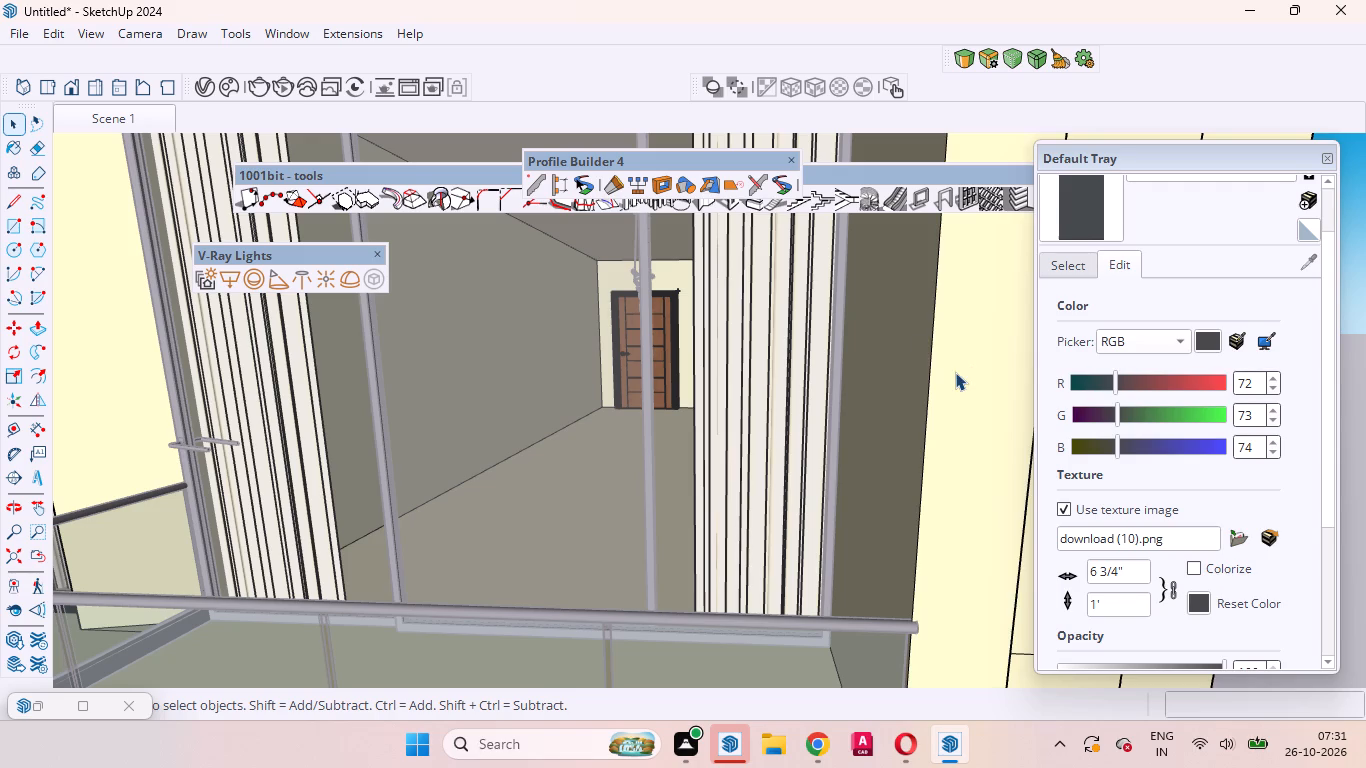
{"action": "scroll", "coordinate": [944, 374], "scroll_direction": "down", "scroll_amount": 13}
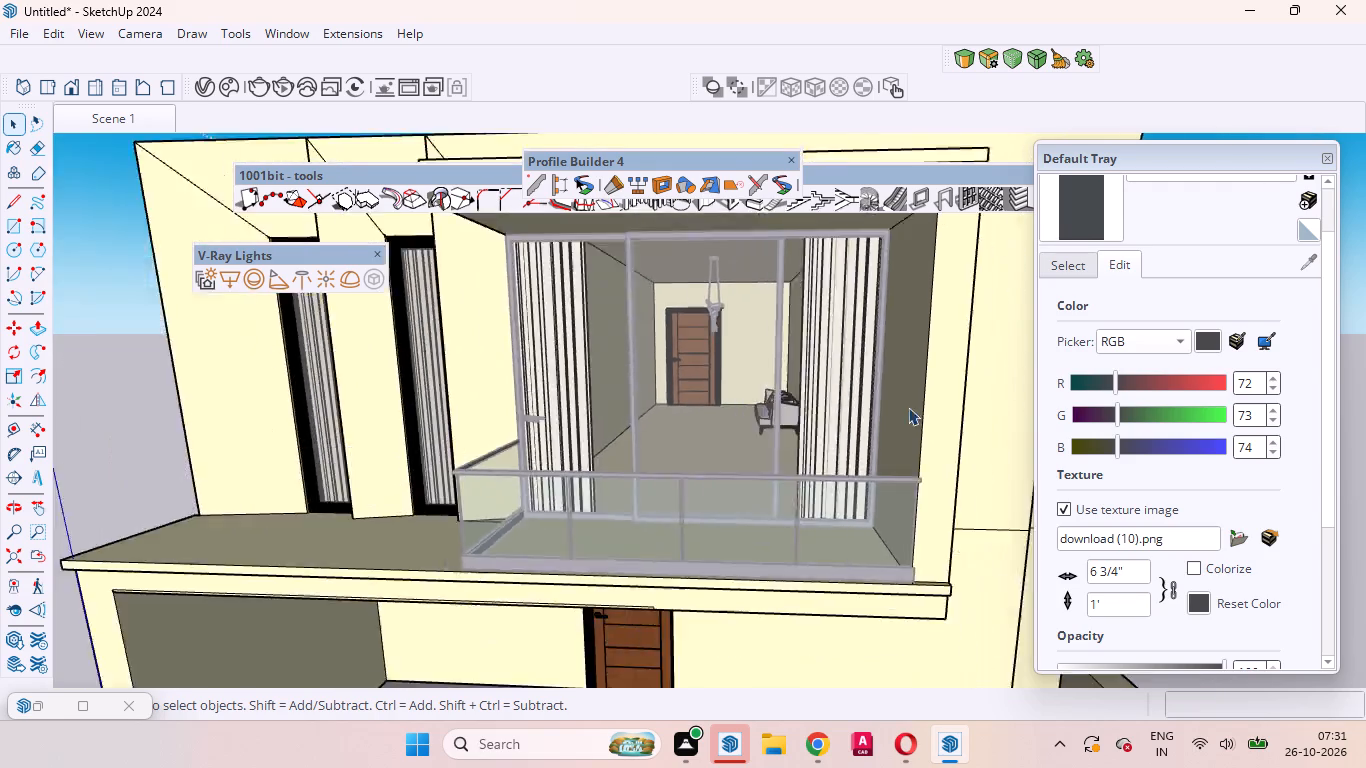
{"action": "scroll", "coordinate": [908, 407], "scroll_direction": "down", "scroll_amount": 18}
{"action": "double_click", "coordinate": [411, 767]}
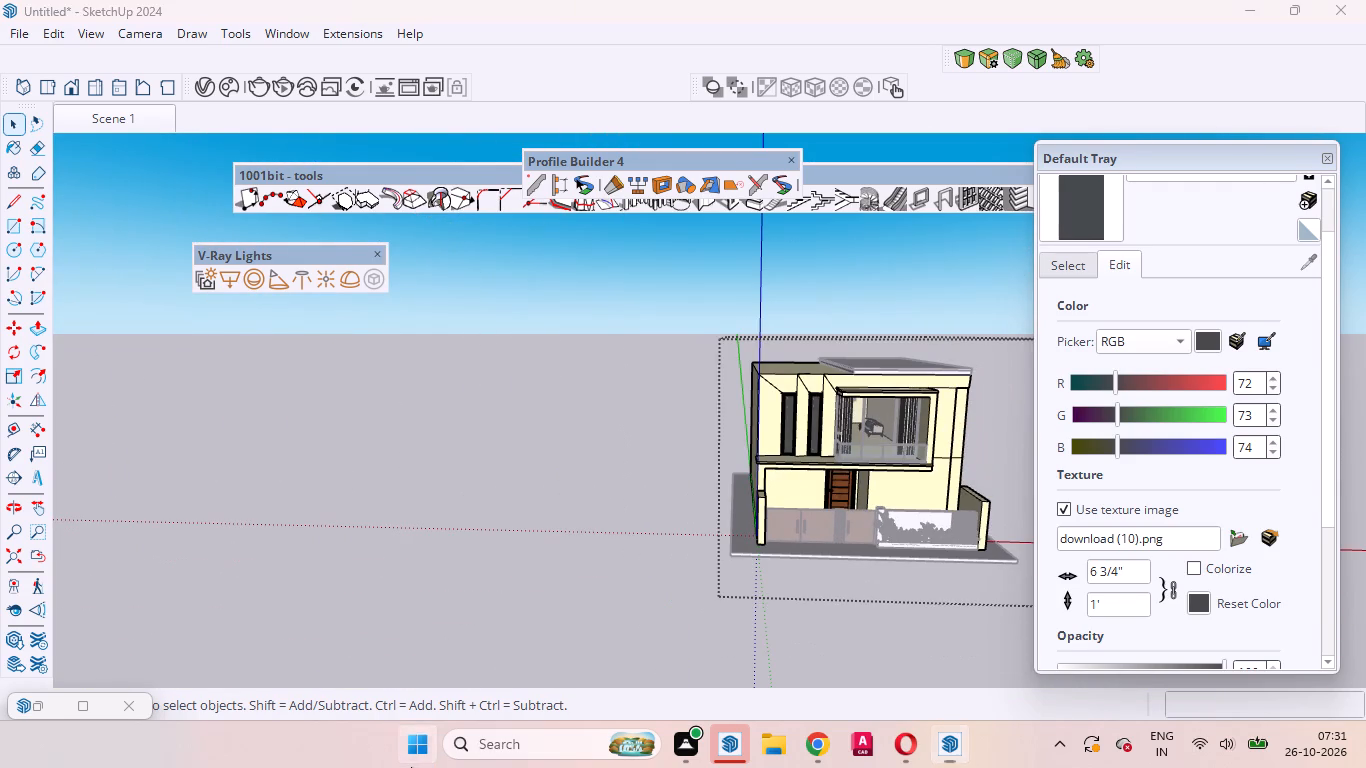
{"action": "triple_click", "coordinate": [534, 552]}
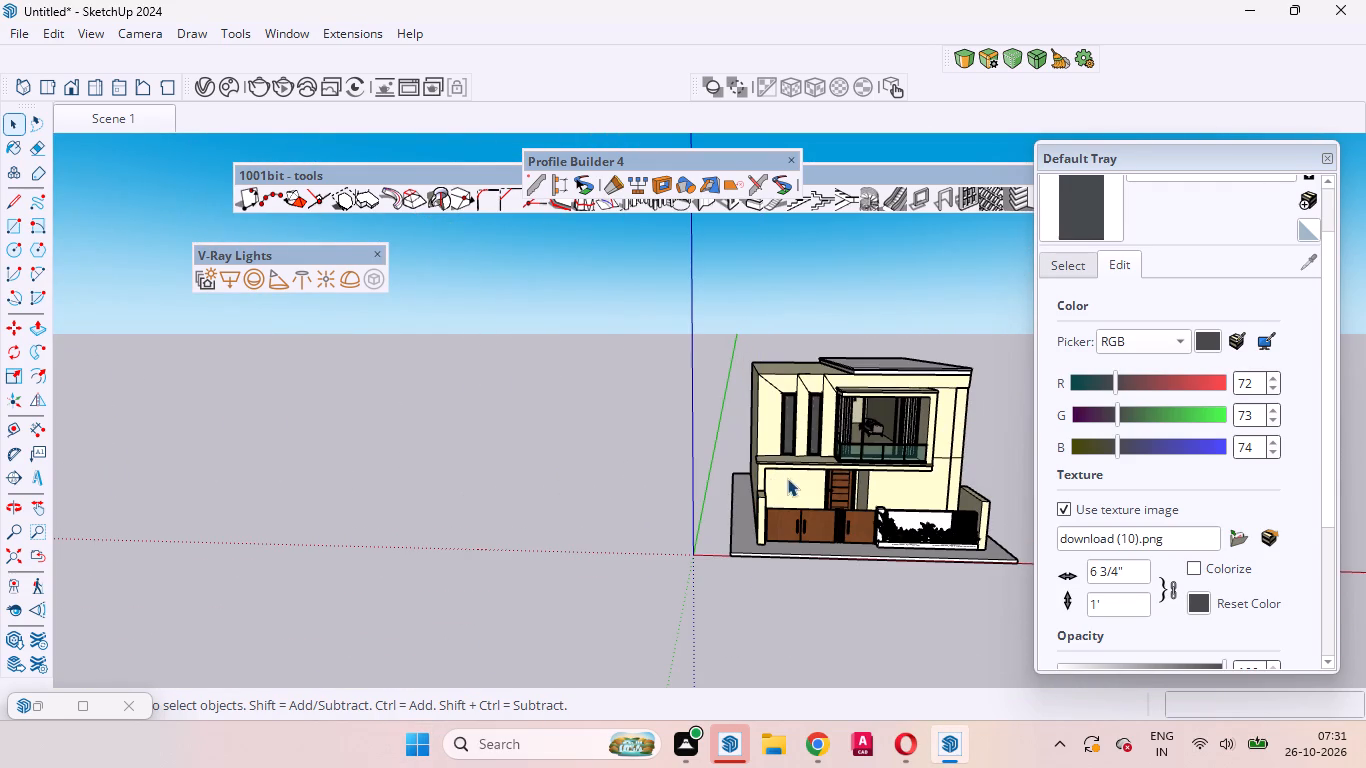
Sample the cream material from the house wall and paint the white front boundary wall behind the planter and its end pillar with it.
{"action": "scroll", "coordinate": [917, 500], "scroll_direction": "up", "scroll_amount": 4}
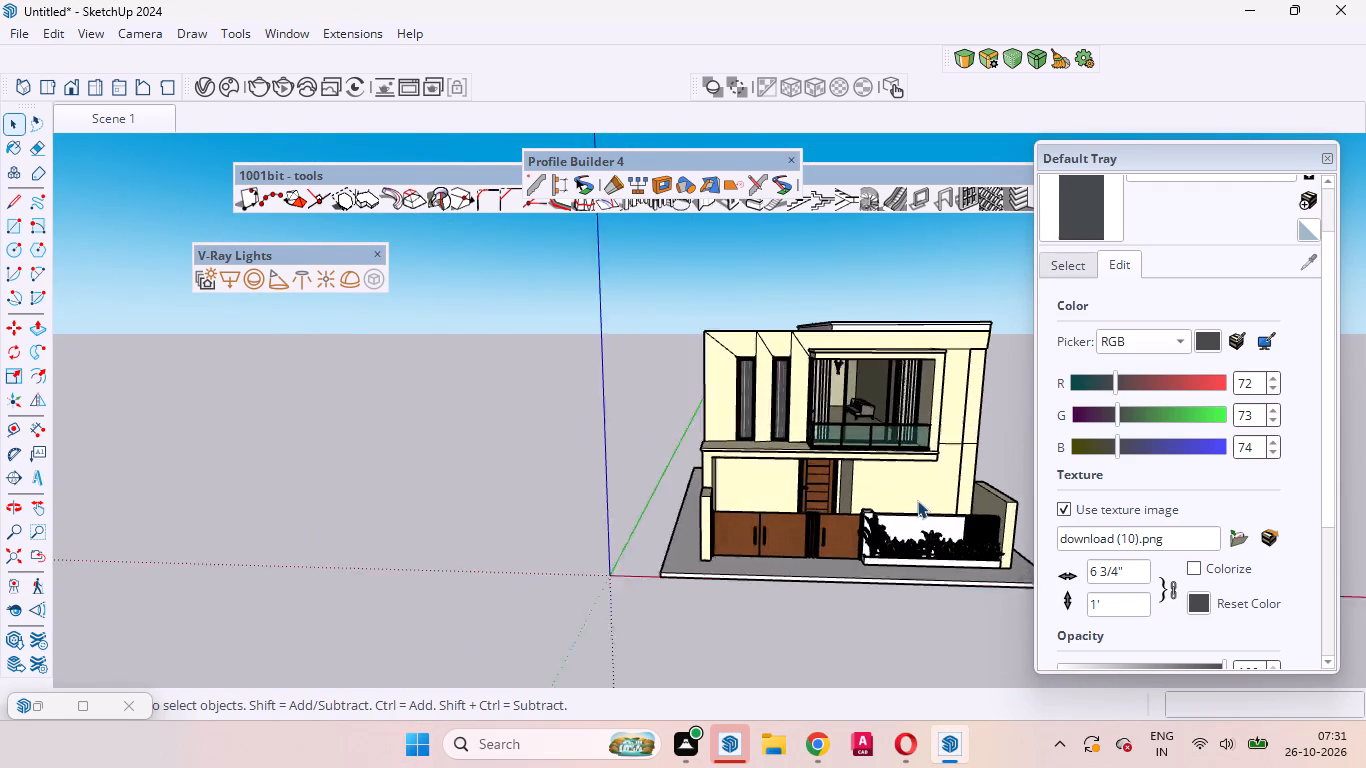
{"action": "scroll", "coordinate": [917, 500], "scroll_direction": "up", "scroll_amount": 10}
{"action": "scroll", "coordinate": [911, 500], "scroll_direction": "down", "scroll_amount": 11}
{"action": "scroll", "coordinate": [839, 521], "scroll_direction": "up", "scroll_amount": 11}
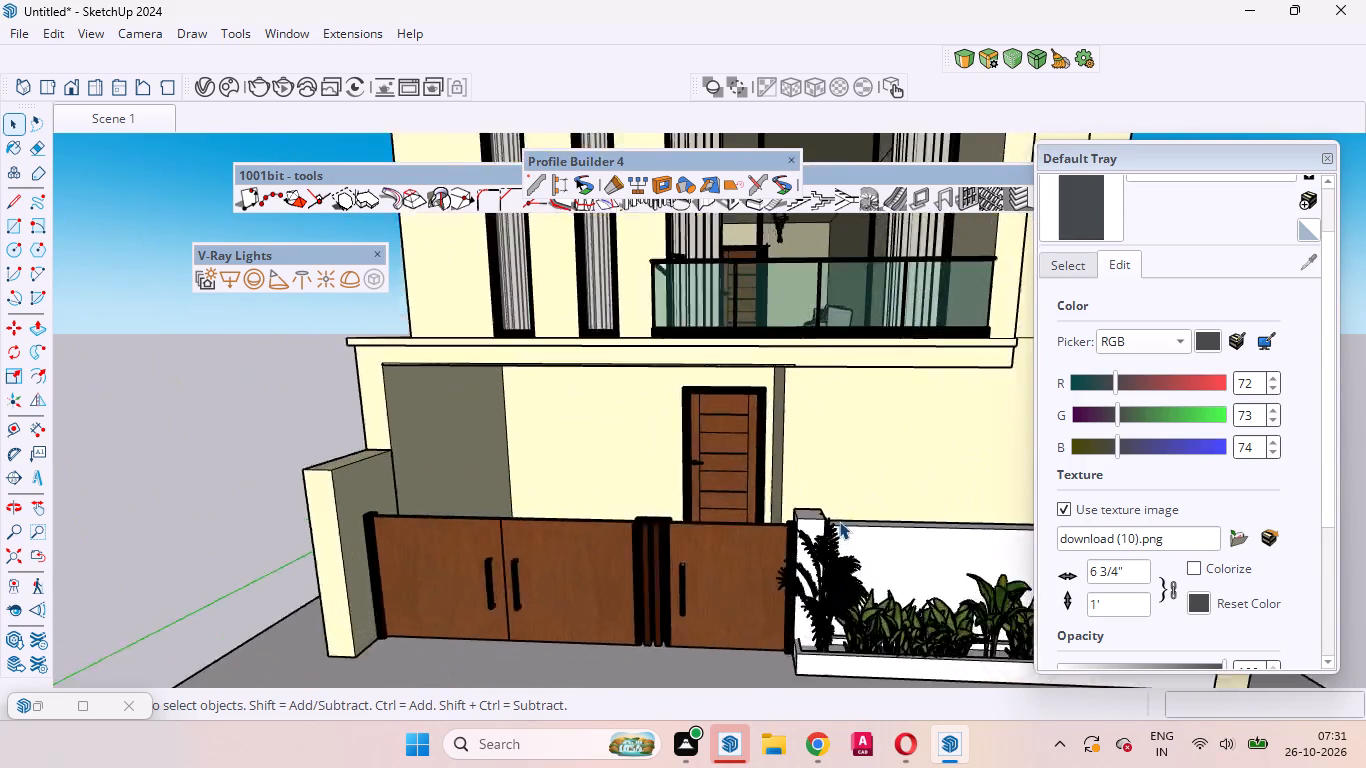
{"action": "scroll", "coordinate": [839, 521], "scroll_direction": "up", "scroll_amount": 12}
{"action": "middle_click_drag", "start_coordinate": [839, 530], "coordinate": [850, 605]}
{"action": "scroll", "coordinate": [842, 565], "scroll_direction": "up", "scroll_amount": 1}
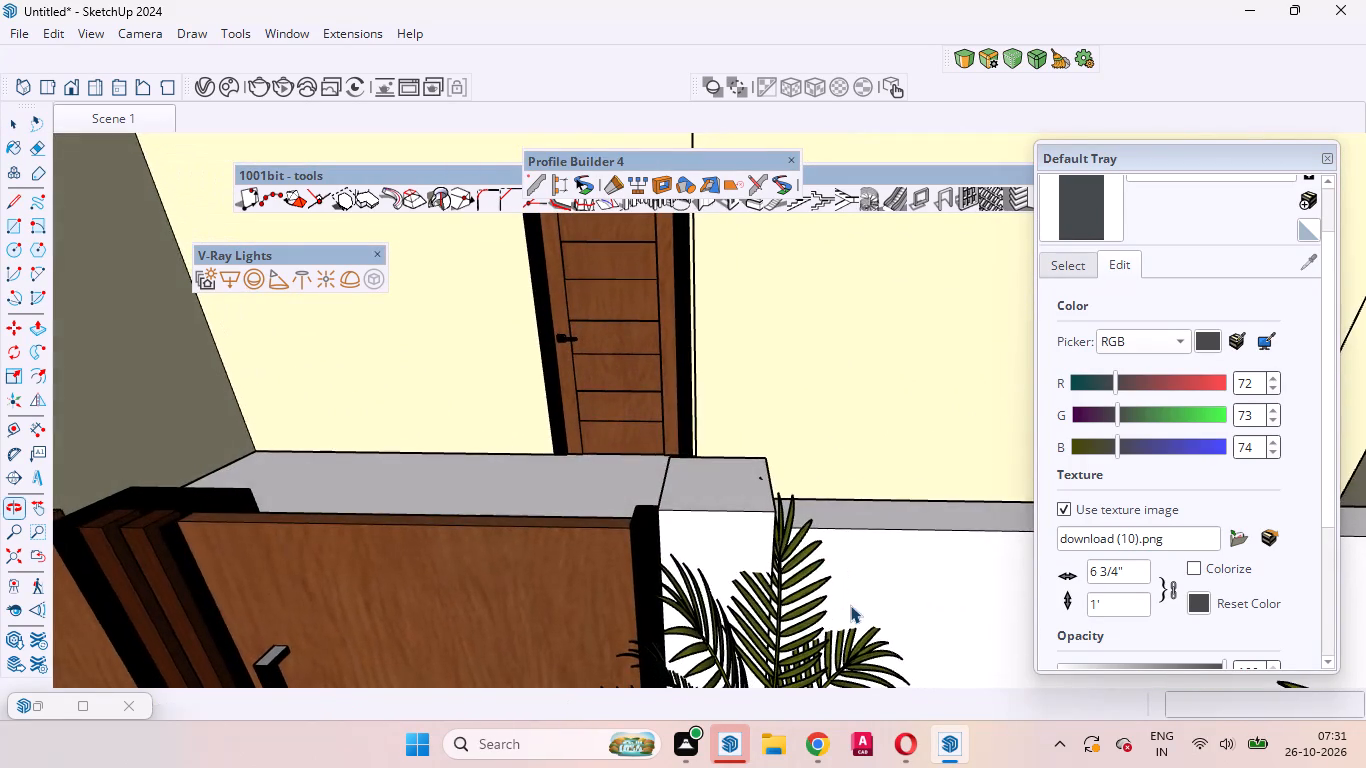
{"action": "scroll", "coordinate": [839, 594], "scroll_direction": "down", "scroll_amount": 12}
{"action": "scroll", "coordinate": [569, 442], "scroll_direction": "down", "scroll_amount": 5}
{"action": "scroll", "coordinate": [752, 451], "scroll_direction": "up", "scroll_amount": 3}
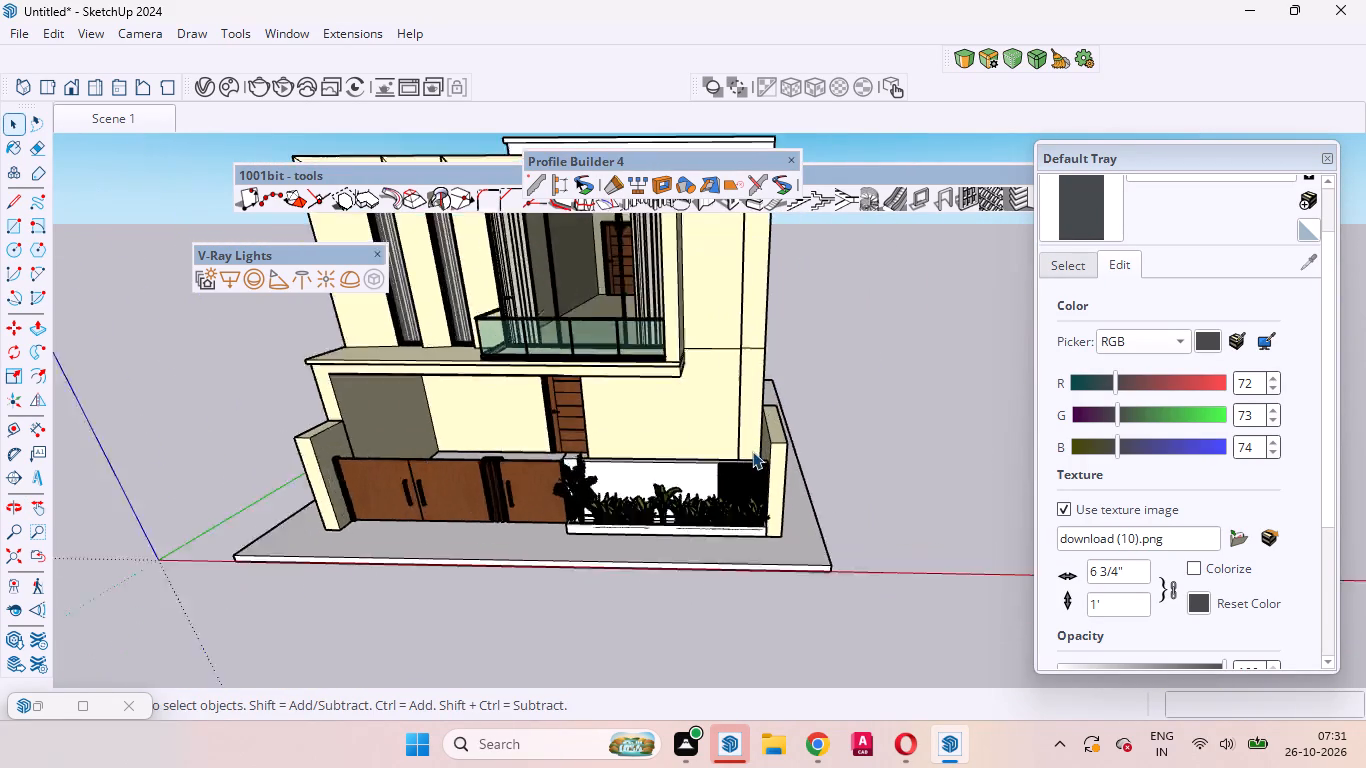
{"action": "scroll", "coordinate": [752, 451], "scroll_direction": "up", "scroll_amount": 7}
{"action": "middle_click_drag", "start_coordinate": [679, 495], "coordinate": [714, 413]}
{"action": "scroll", "coordinate": [679, 495], "scroll_direction": "up", "scroll_amount": 1}
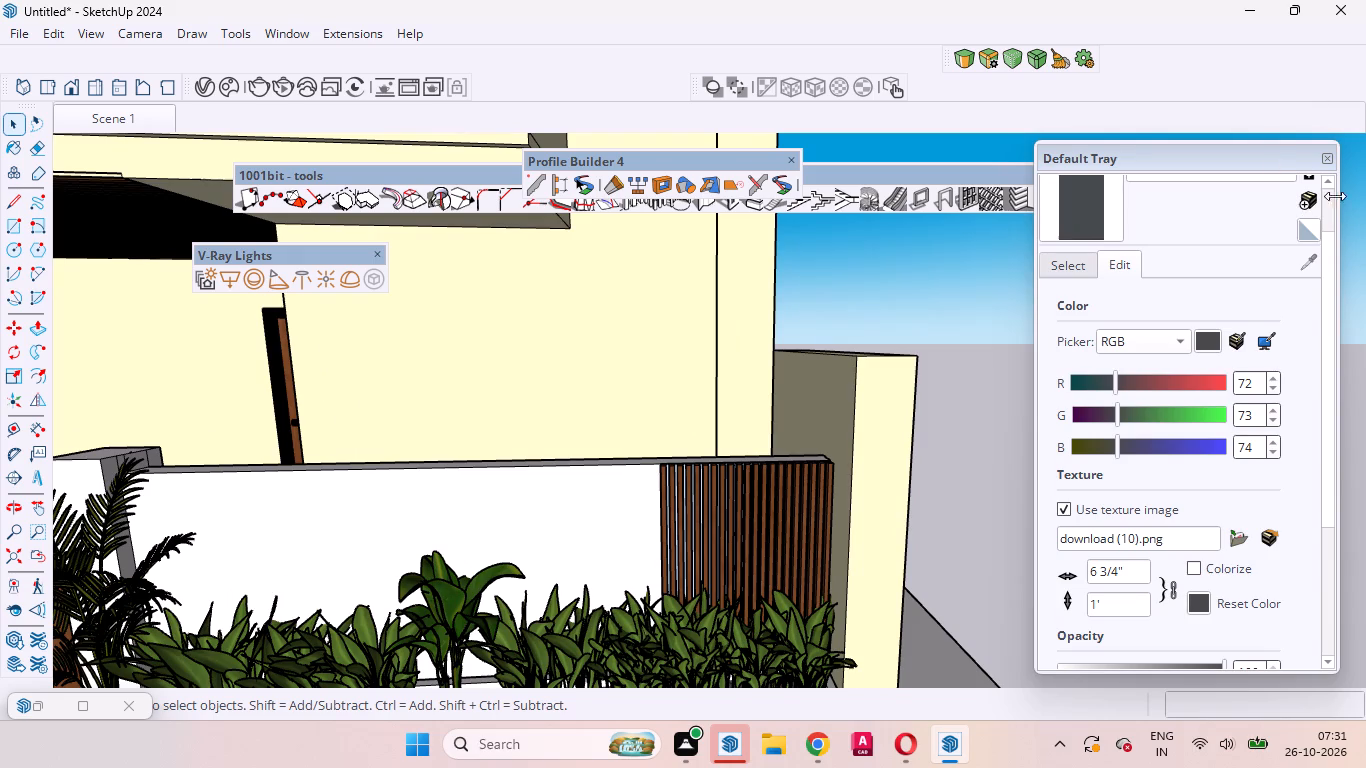
{"action": "left_click", "coordinate": [1081, 263]}
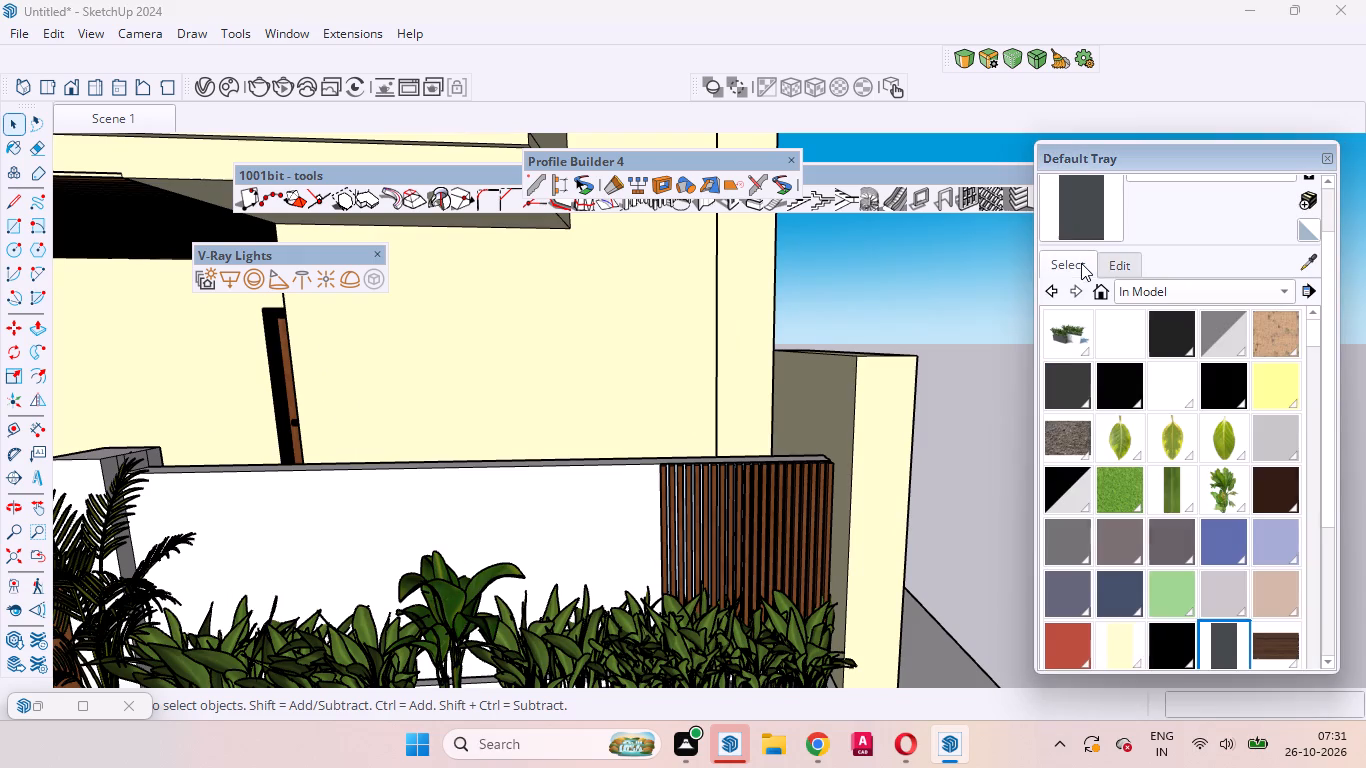
{"action": "left_click", "coordinate": [1309, 265]}
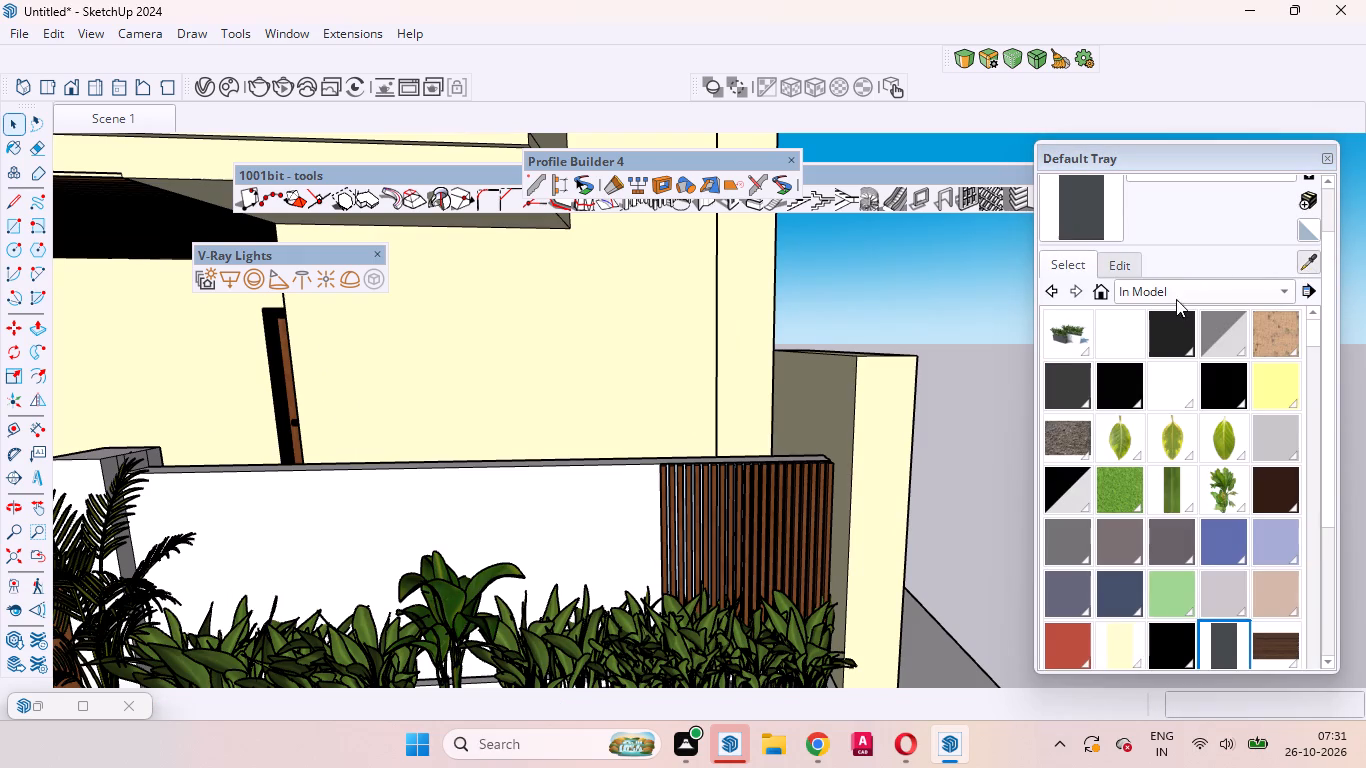
{"action": "left_click", "coordinate": [657, 352]}
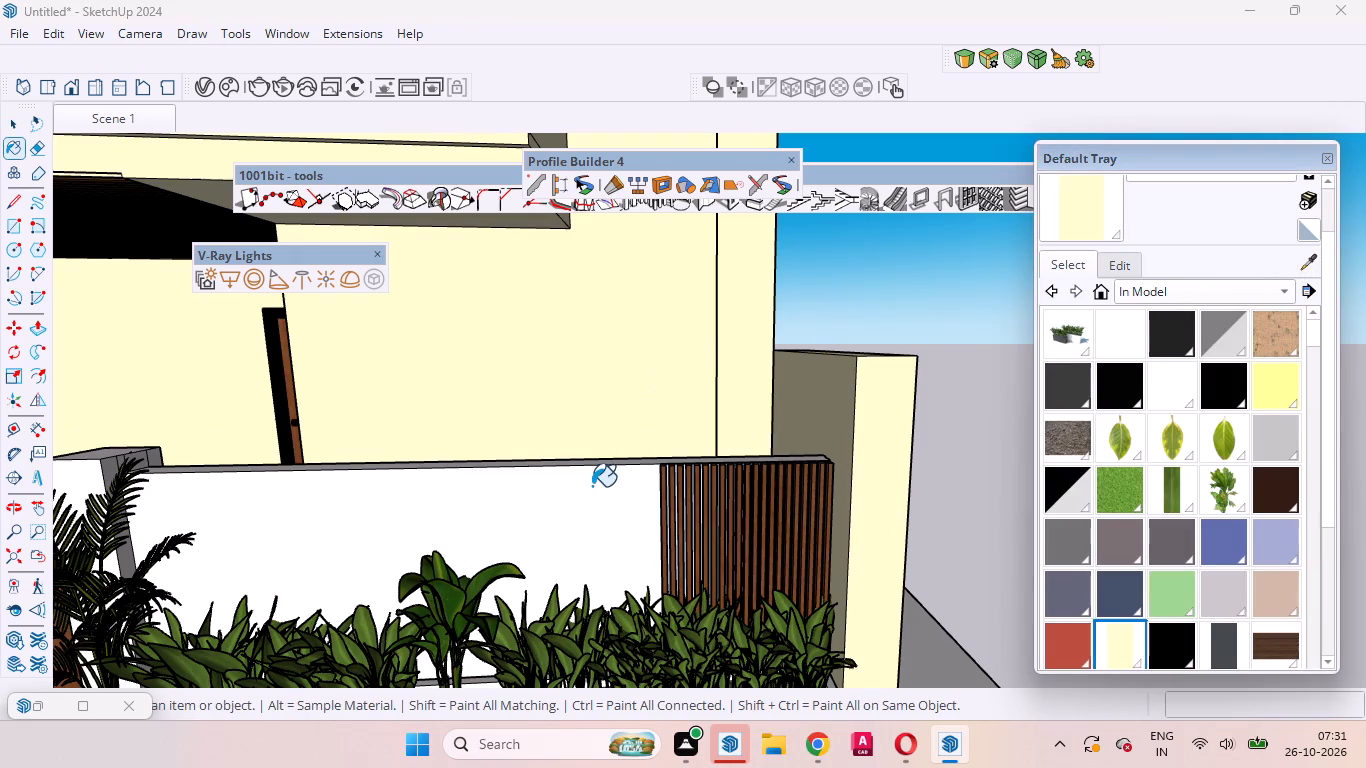
{"action": "left_click", "coordinate": [573, 501]}
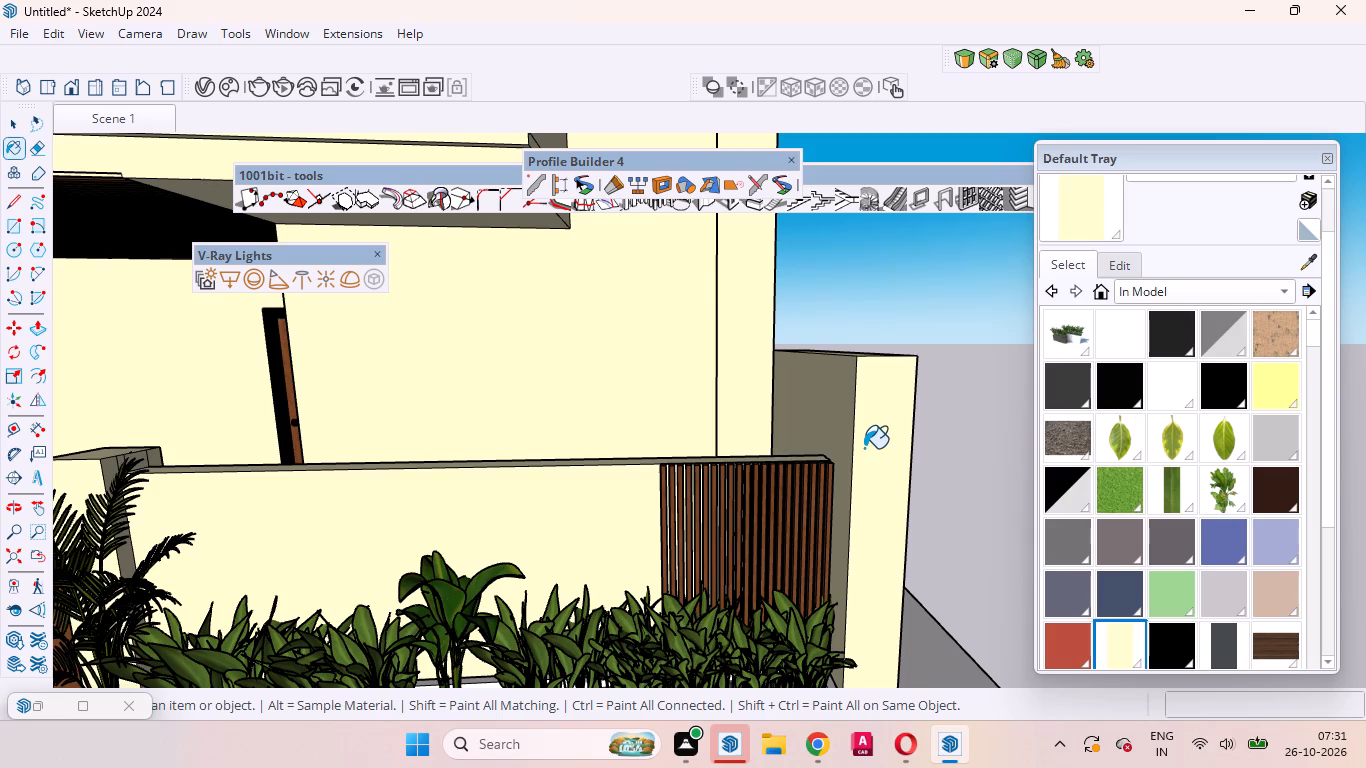
{"action": "left_click", "coordinate": [864, 448]}
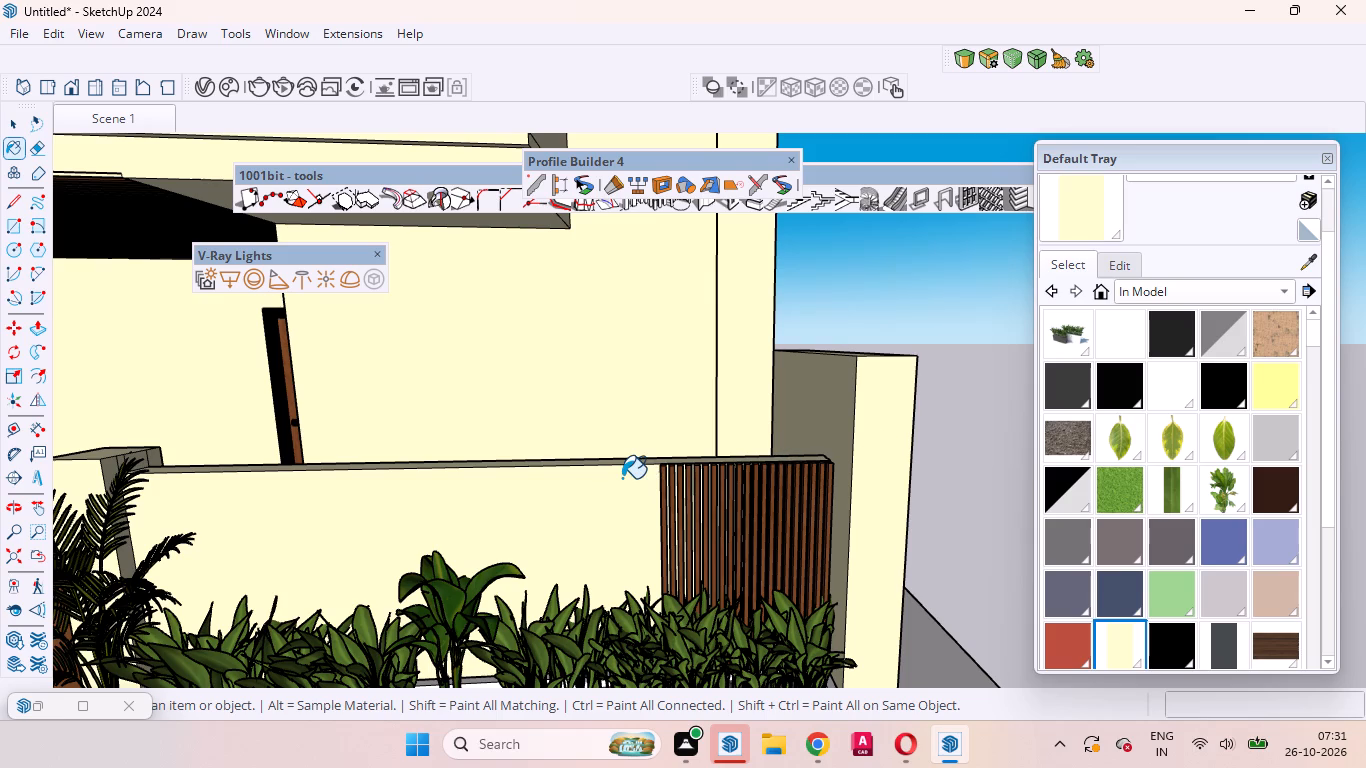
Apply the same cream to the short pillar between the gate and the planter wall, and leave the Paint Bucket.
{"action": "scroll", "coordinate": [622, 478], "scroll_direction": "down", "scroll_amount": 12}
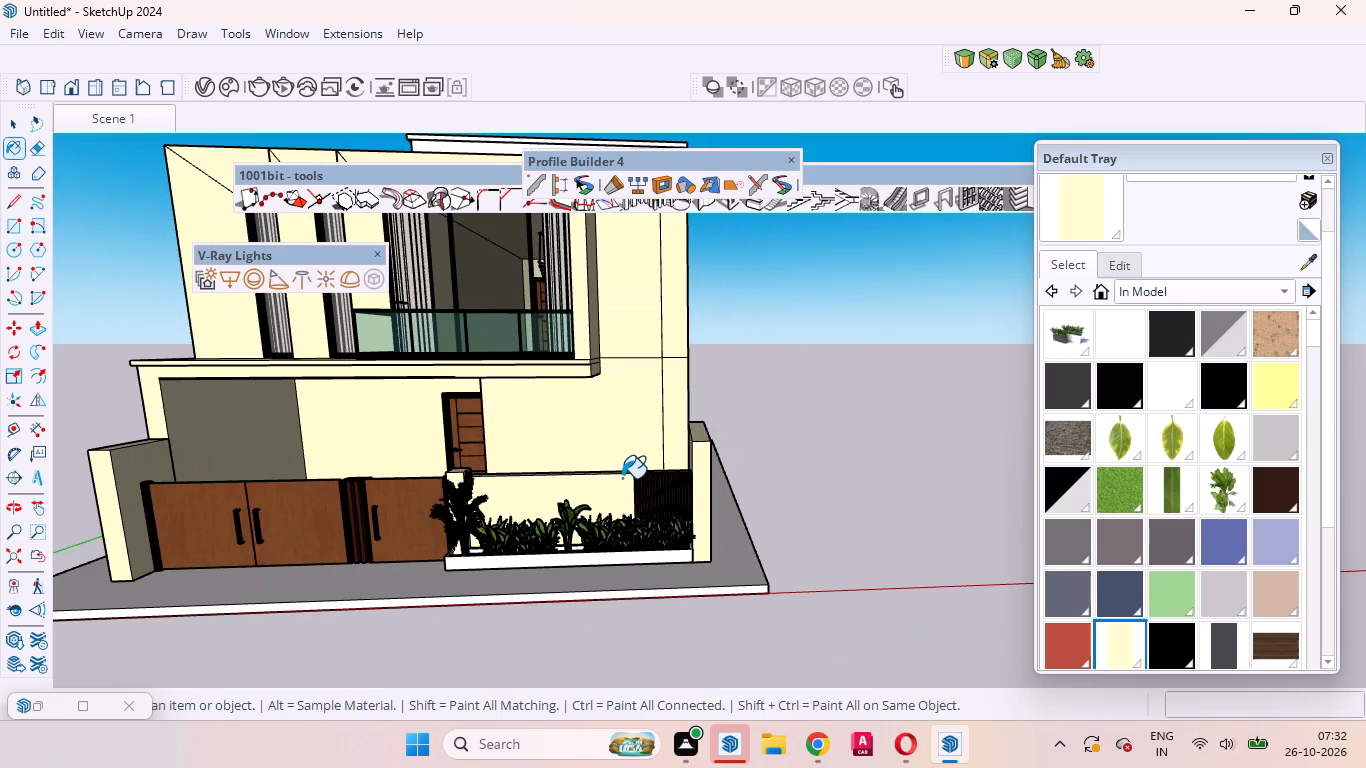
{"action": "scroll", "coordinate": [448, 468], "scroll_direction": "up", "scroll_amount": 13, "text": "ctrl"}
{"action": "left_click", "coordinate": [547, 497]}
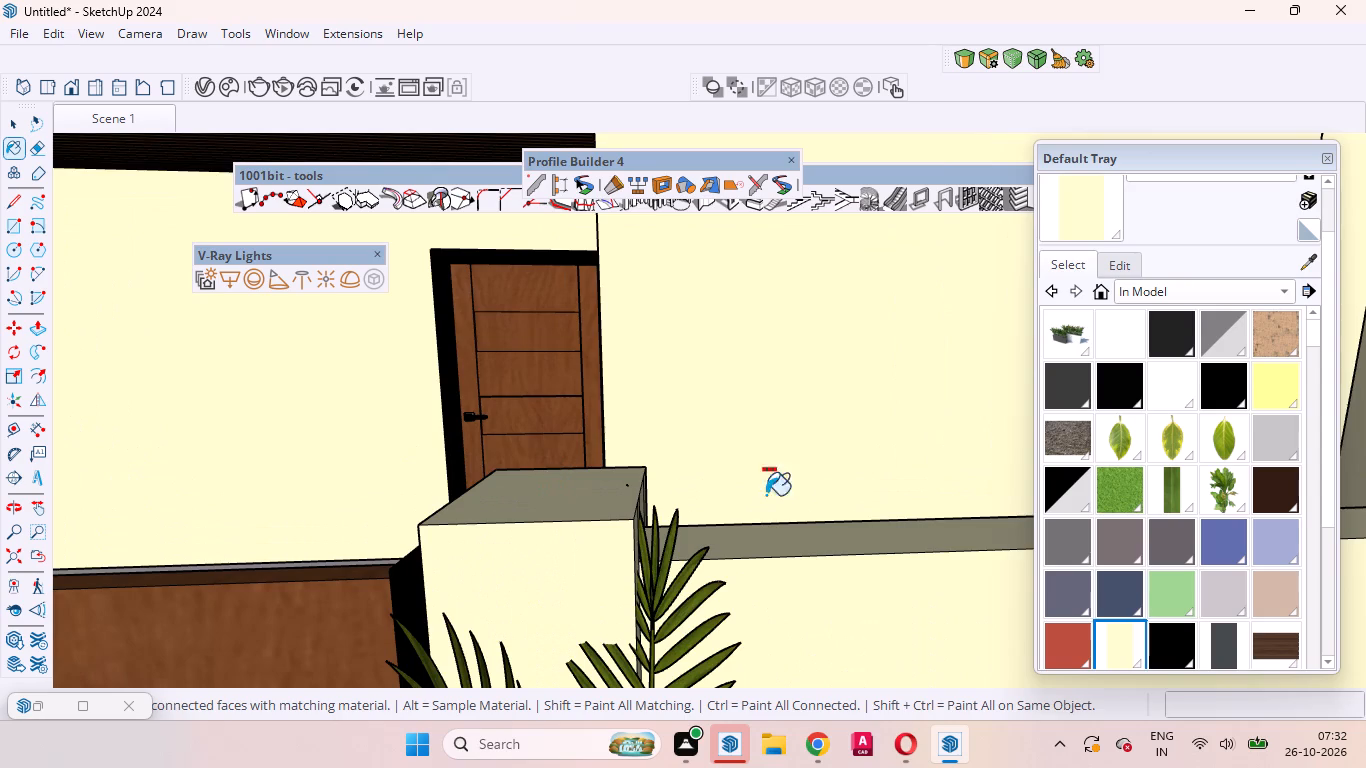
{"action": "scroll", "coordinate": [826, 498], "scroll_direction": "down", "scroll_amount": 9, "text": "ctrl"}
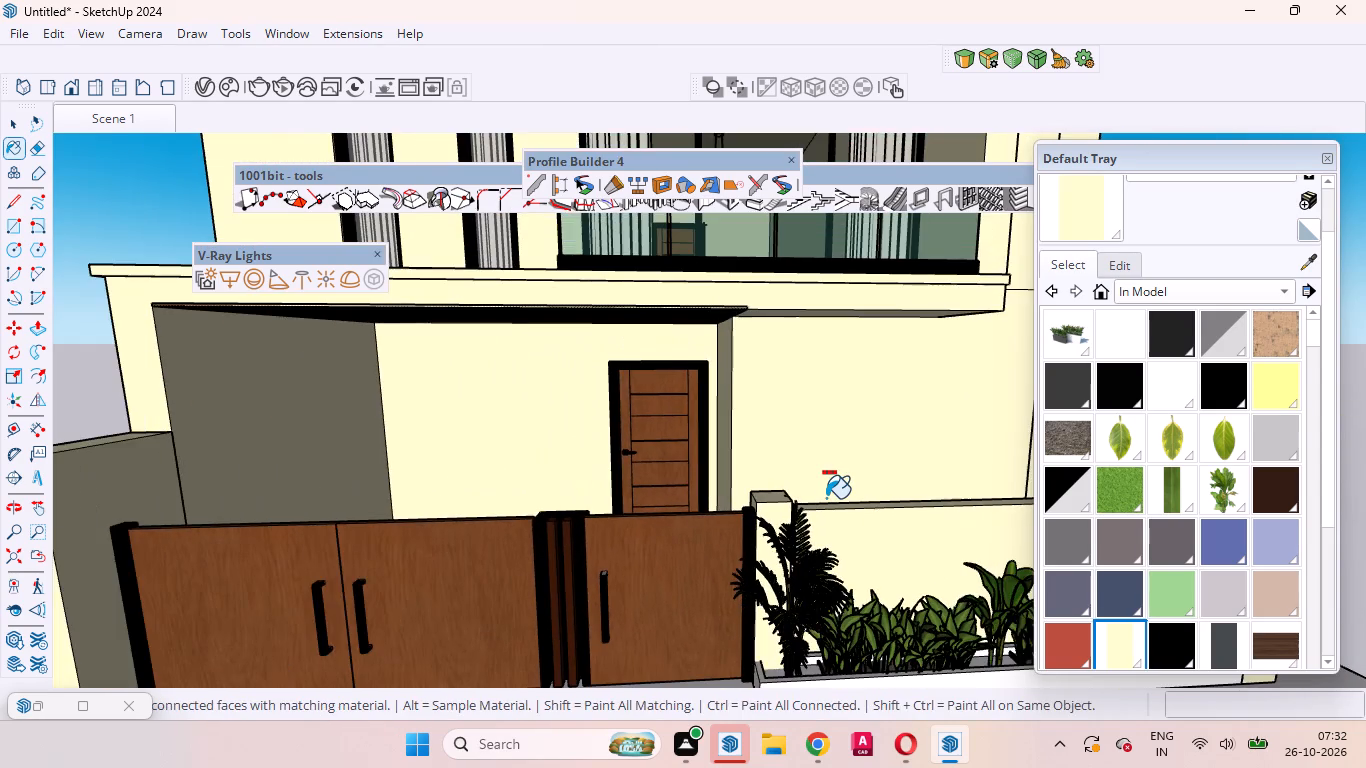
{"action": "scroll", "coordinate": [826, 498], "scroll_direction": "down", "scroll_amount": 2, "text": "ctrl"}
{"action": "key", "text": "space"}
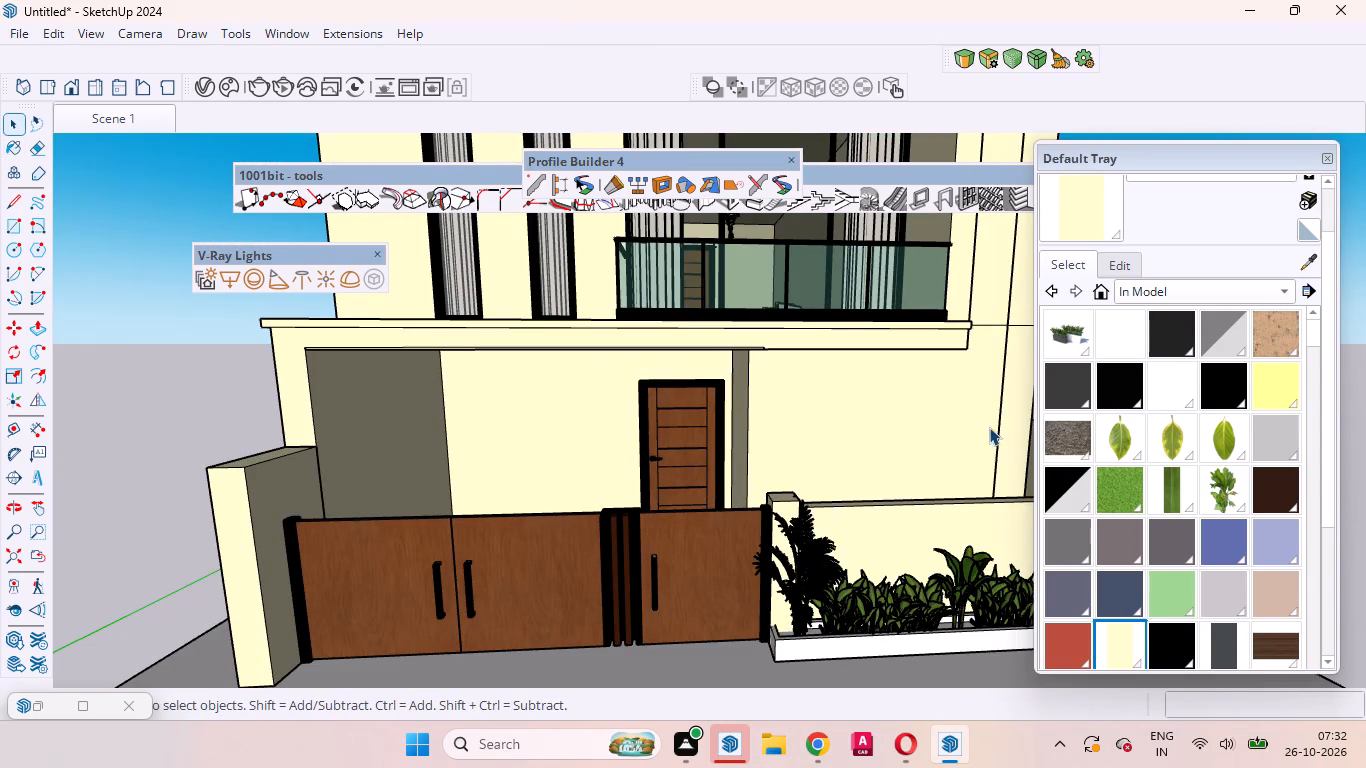
Open the Asian Paints Chromatics material collection.
{"action": "left_click", "coordinate": [1289, 293]}
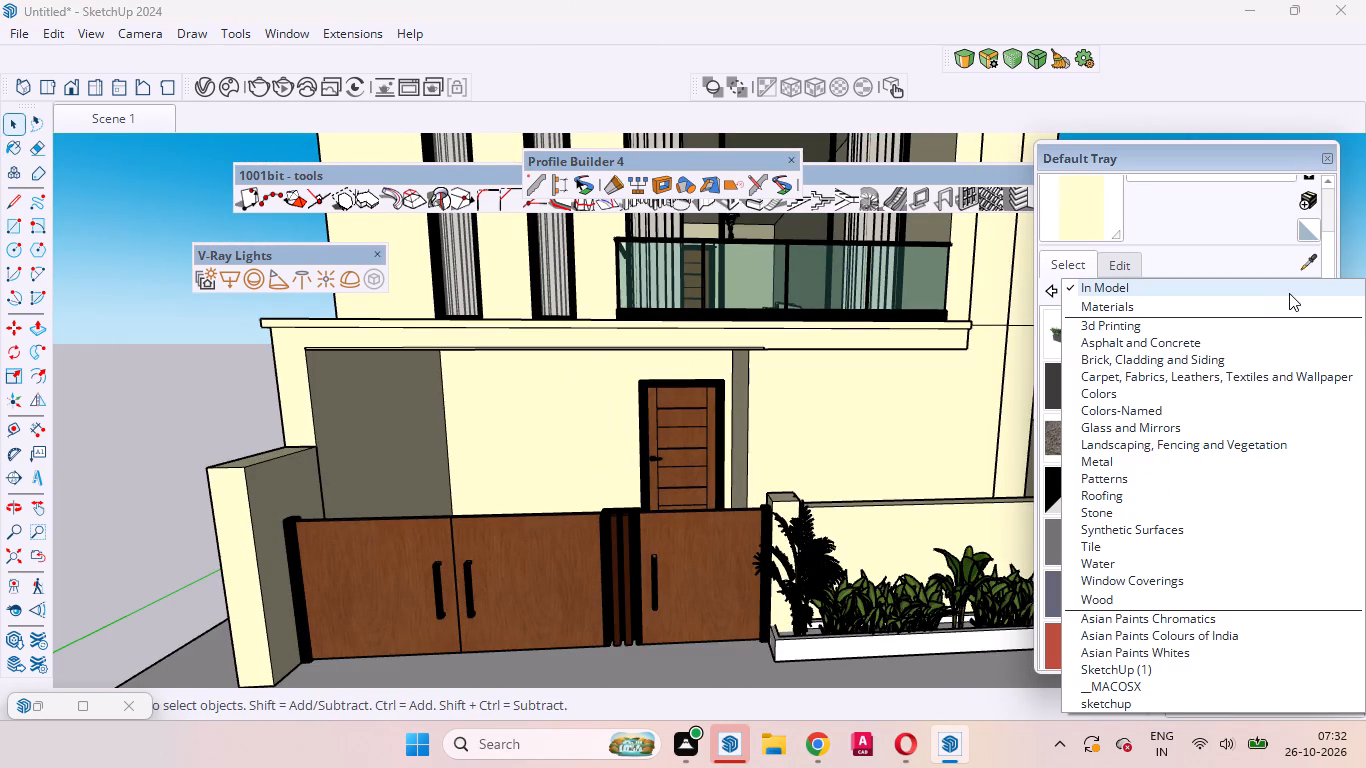
{"action": "left_click", "coordinate": [1119, 624]}
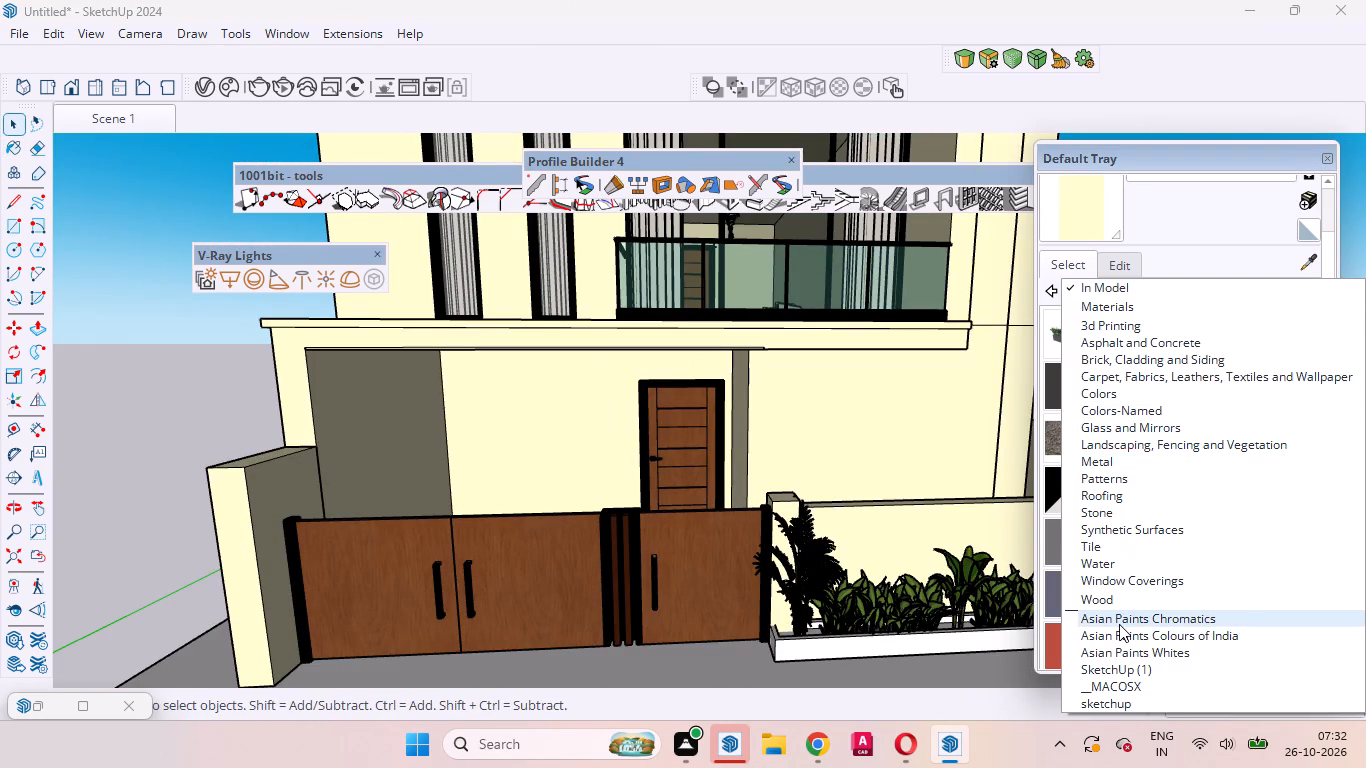
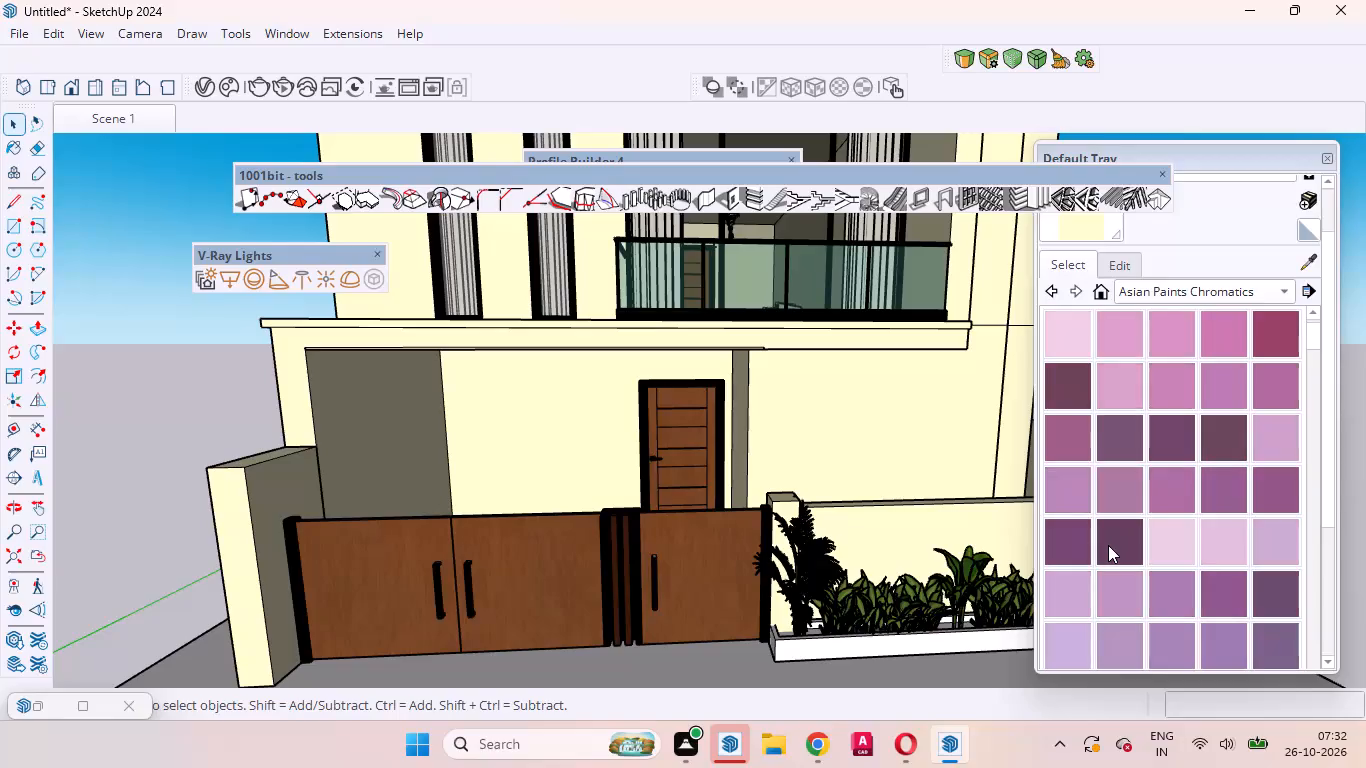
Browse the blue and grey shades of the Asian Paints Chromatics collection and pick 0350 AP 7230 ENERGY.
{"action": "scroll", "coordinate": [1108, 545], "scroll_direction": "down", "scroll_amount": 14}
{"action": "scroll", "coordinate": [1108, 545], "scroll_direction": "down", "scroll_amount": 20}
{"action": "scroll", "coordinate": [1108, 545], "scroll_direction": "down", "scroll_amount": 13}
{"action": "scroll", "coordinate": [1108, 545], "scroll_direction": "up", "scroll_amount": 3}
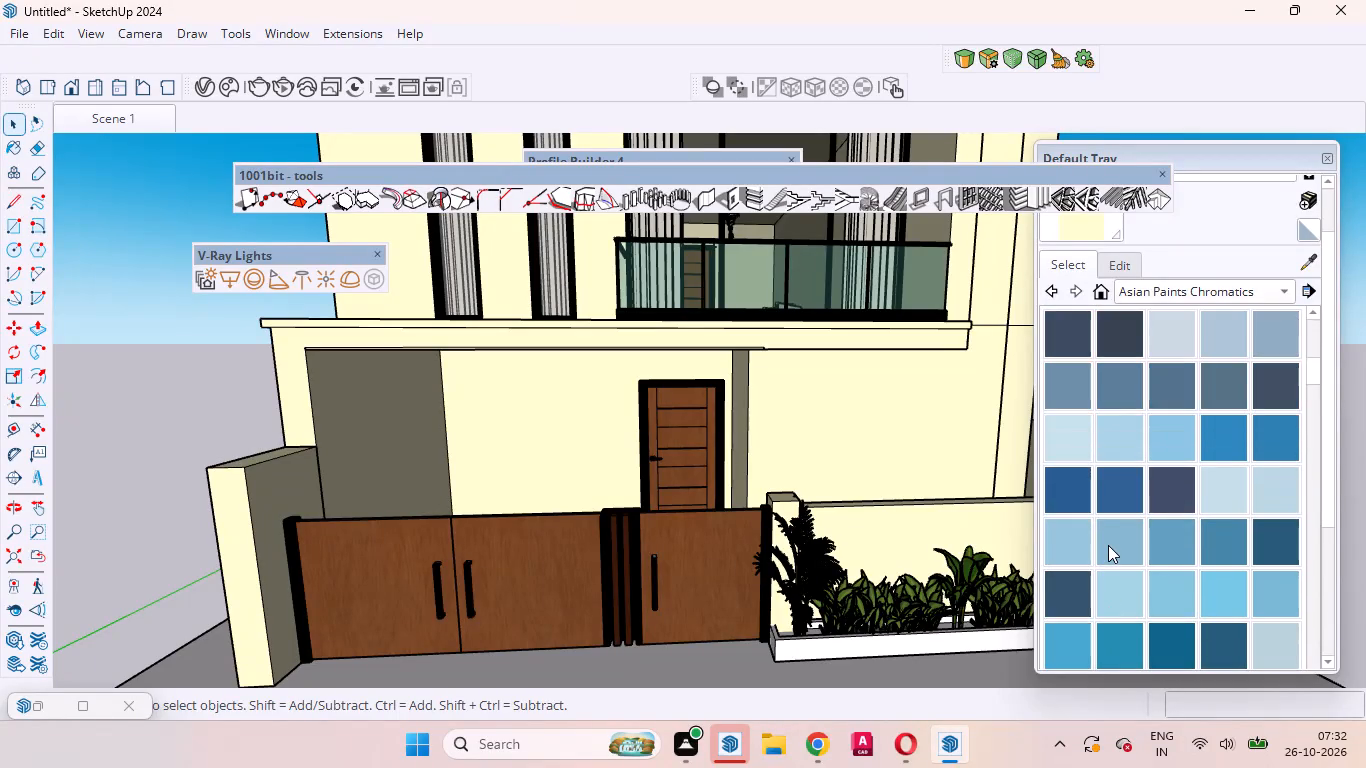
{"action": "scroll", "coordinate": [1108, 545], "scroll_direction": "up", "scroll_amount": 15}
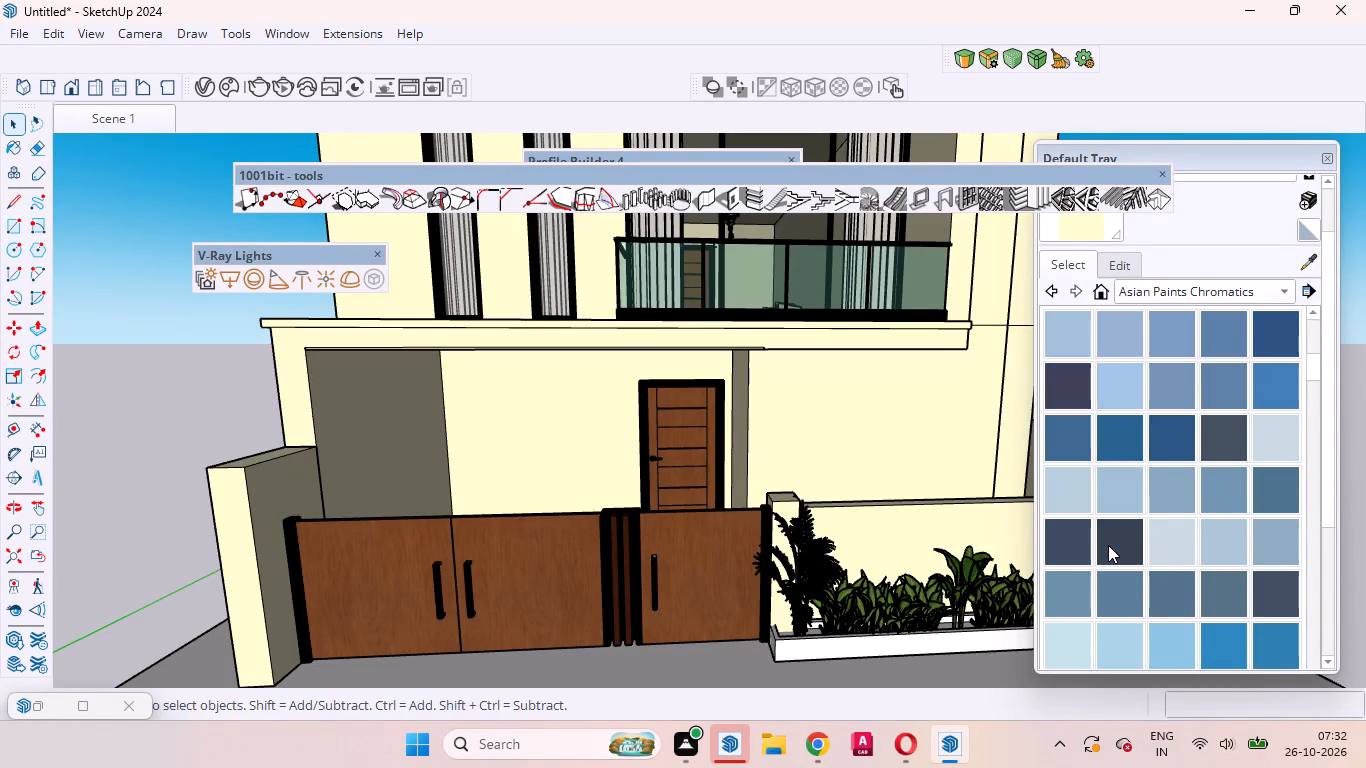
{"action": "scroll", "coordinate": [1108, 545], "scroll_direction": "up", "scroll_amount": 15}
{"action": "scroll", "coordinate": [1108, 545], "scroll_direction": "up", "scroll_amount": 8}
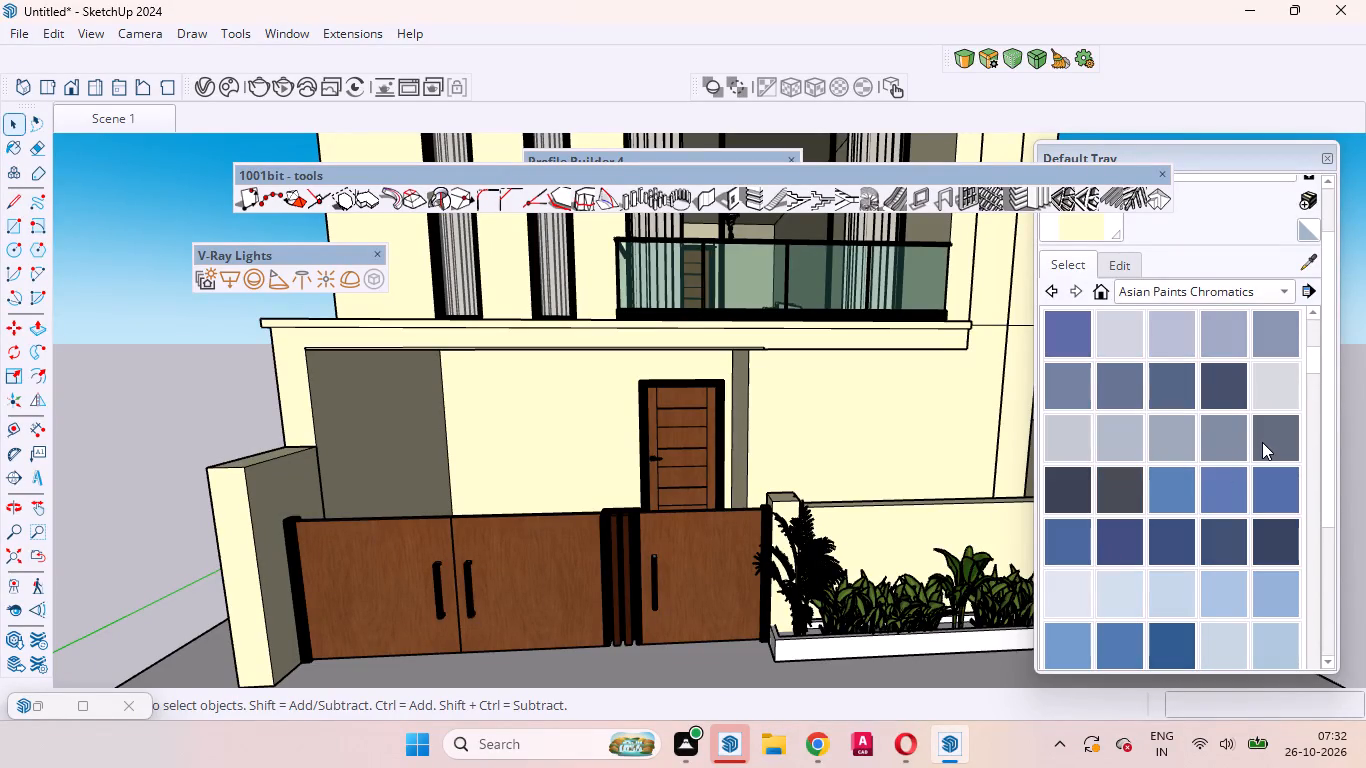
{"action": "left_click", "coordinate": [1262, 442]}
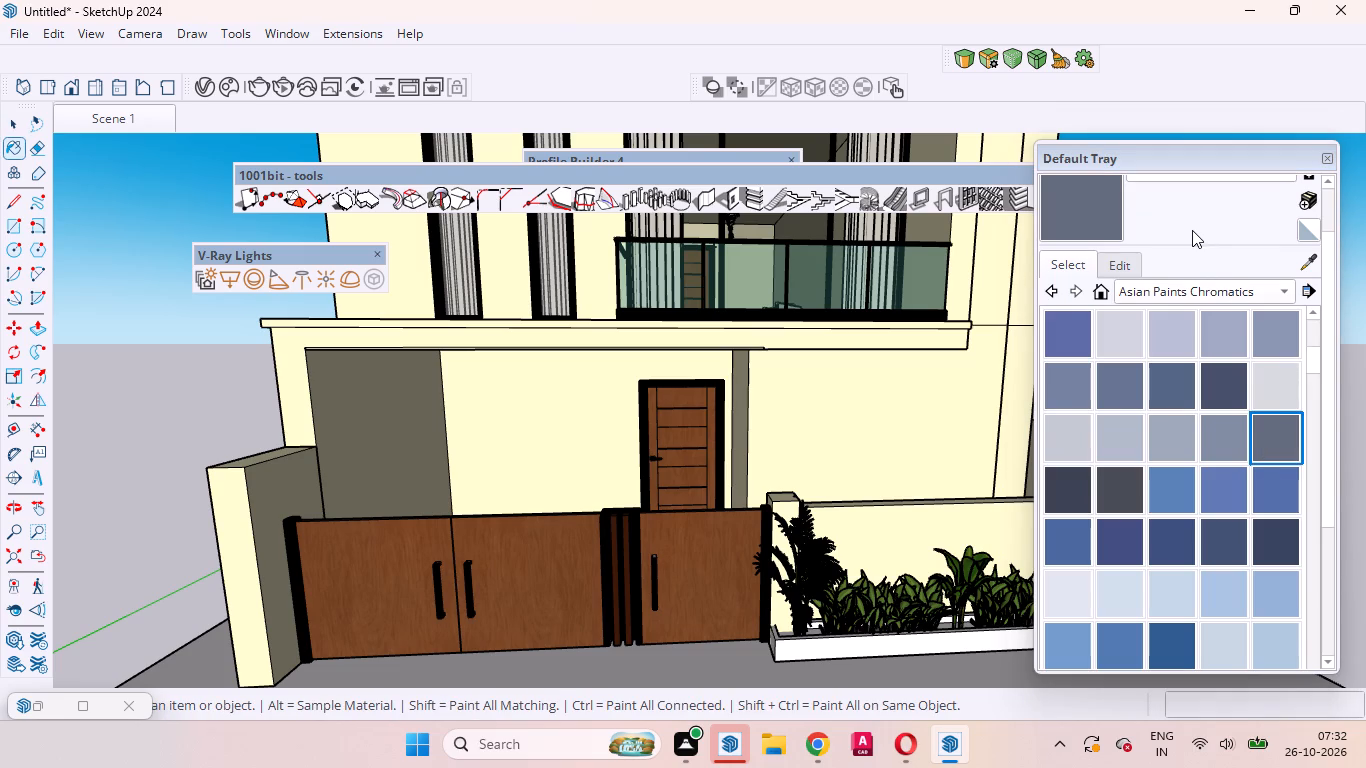
Look through the grey and green shades of the collection, sampling AP K140 Green Trinket, AP 8333 MIDNIGHT OIL and AP K141 Meditation.
{"action": "scroll", "coordinate": [1191, 229], "scroll_direction": "up", "scroll_amount": 5}
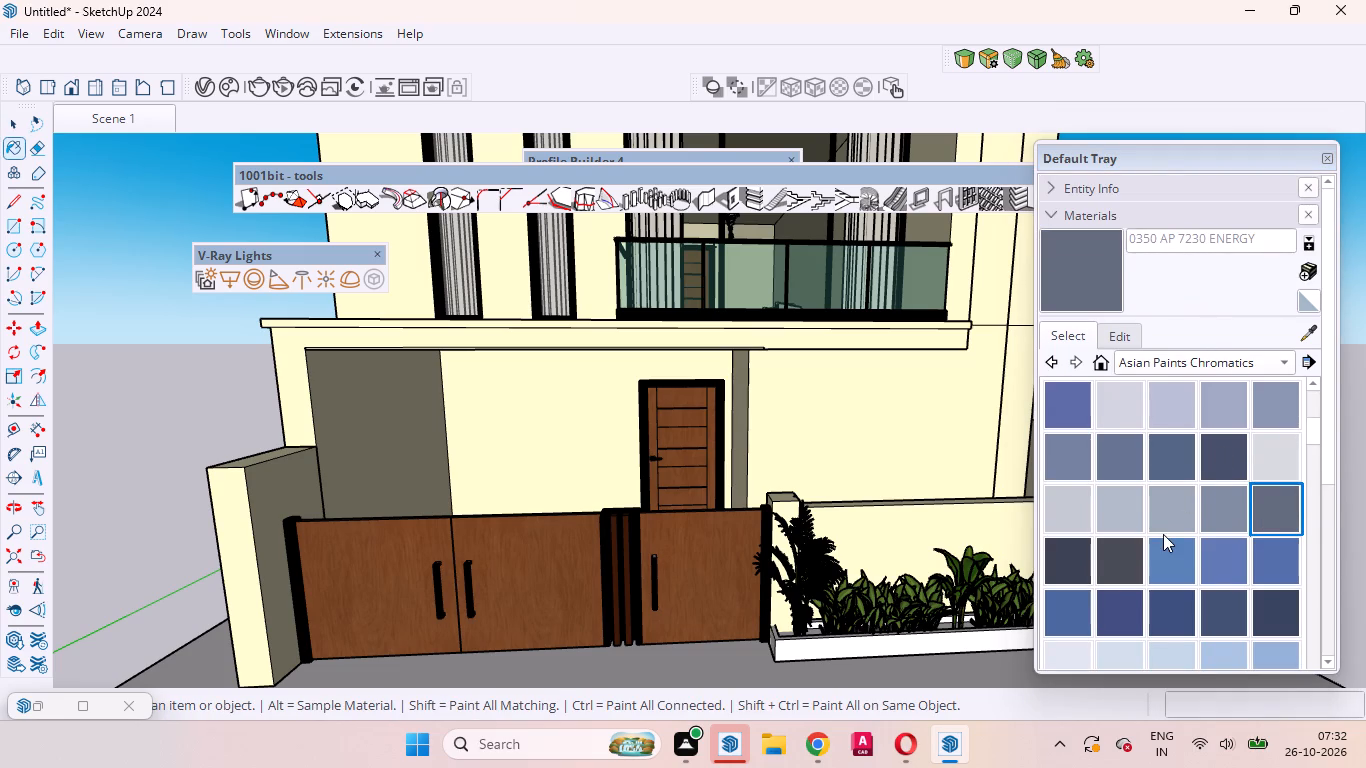
{"action": "scroll", "coordinate": [1163, 534], "scroll_direction": "down", "scroll_amount": 20}
{"action": "scroll", "coordinate": [1163, 534], "scroll_direction": "down", "scroll_amount": 20}
{"action": "scroll", "coordinate": [1163, 534], "scroll_direction": "down", "scroll_amount": 20}
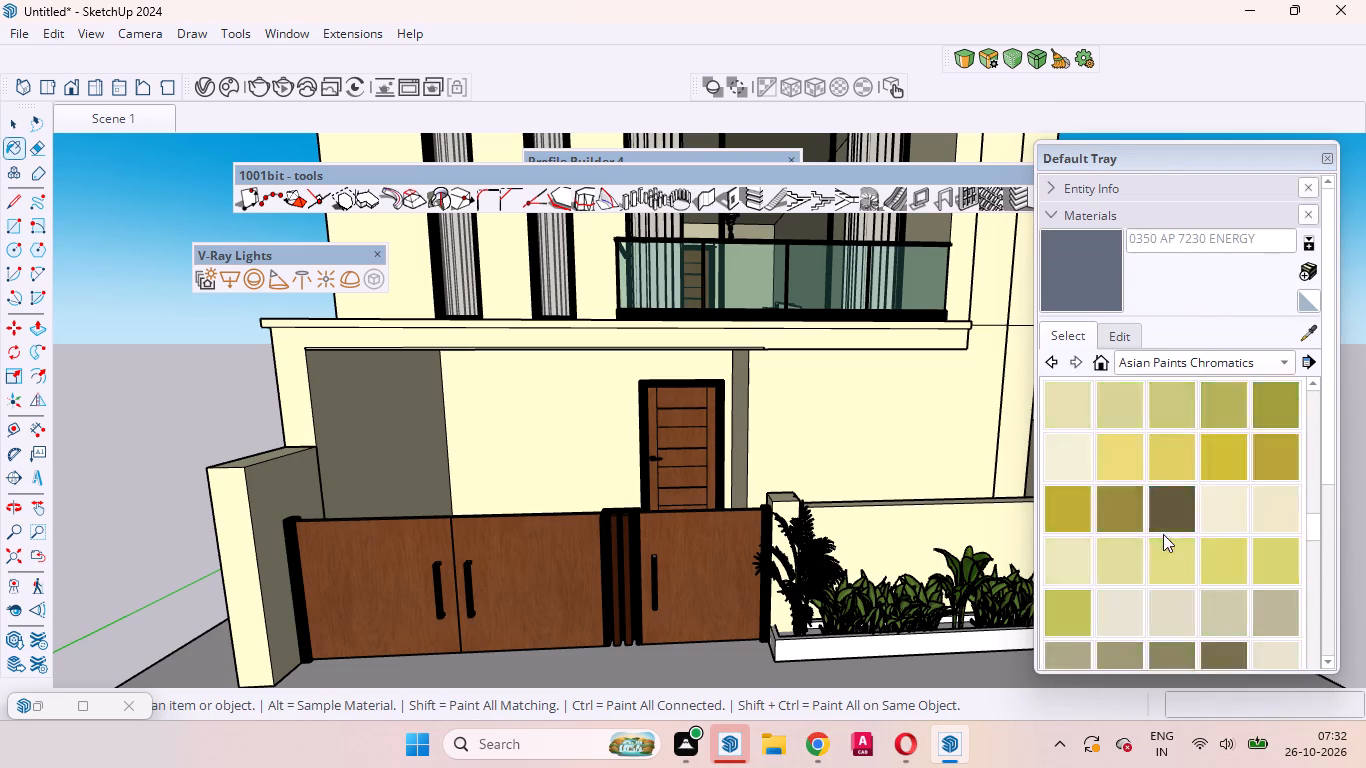
{"action": "scroll", "coordinate": [1163, 534], "scroll_direction": "down", "scroll_amount": 20}
{"action": "scroll", "coordinate": [1163, 534], "scroll_direction": "down", "scroll_amount": 20}
{"action": "scroll", "coordinate": [1163, 534], "scroll_direction": "down", "scroll_amount": 20}
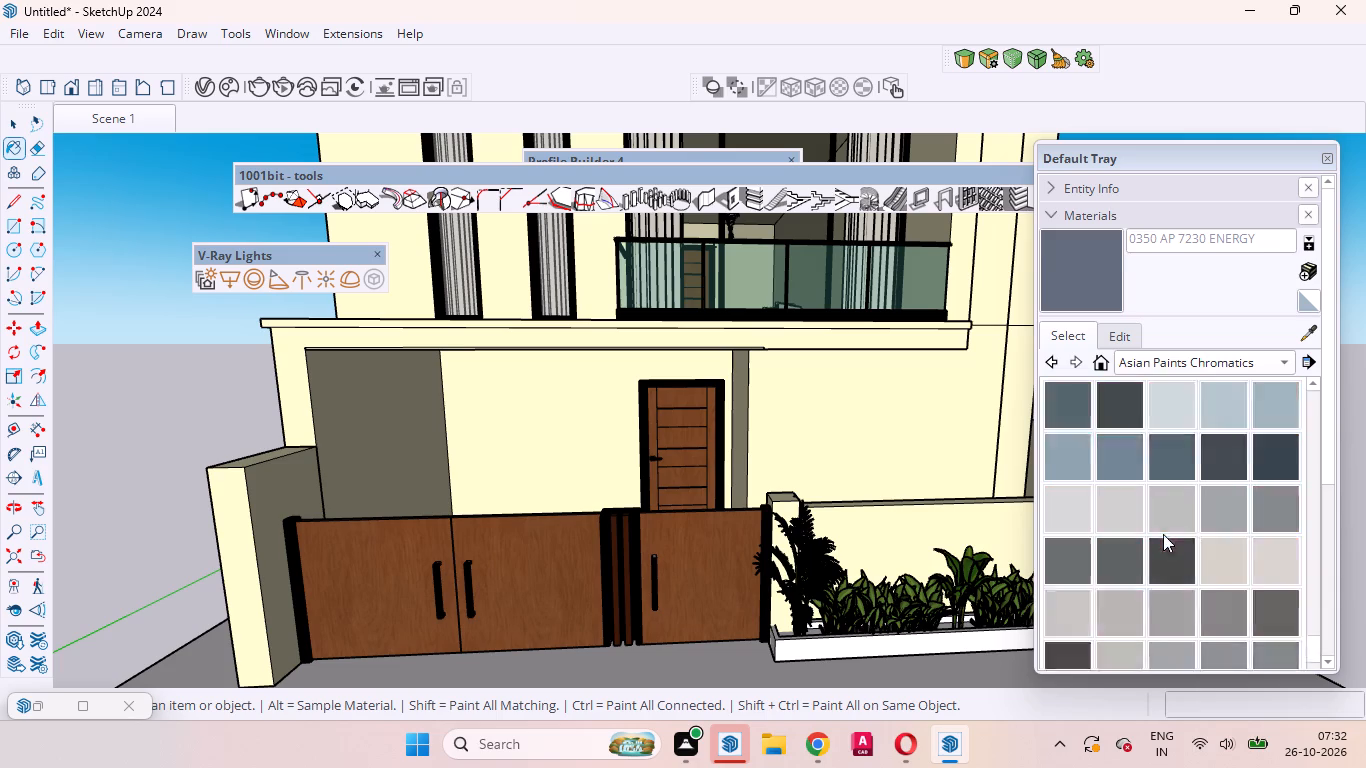
{"action": "scroll", "coordinate": [1163, 534], "scroll_direction": "down", "scroll_amount": 20}
{"action": "scroll", "coordinate": [1163, 534], "scroll_direction": "down", "scroll_amount": 9}
{"action": "scroll", "coordinate": [1163, 534], "scroll_direction": "up", "scroll_amount": 7}
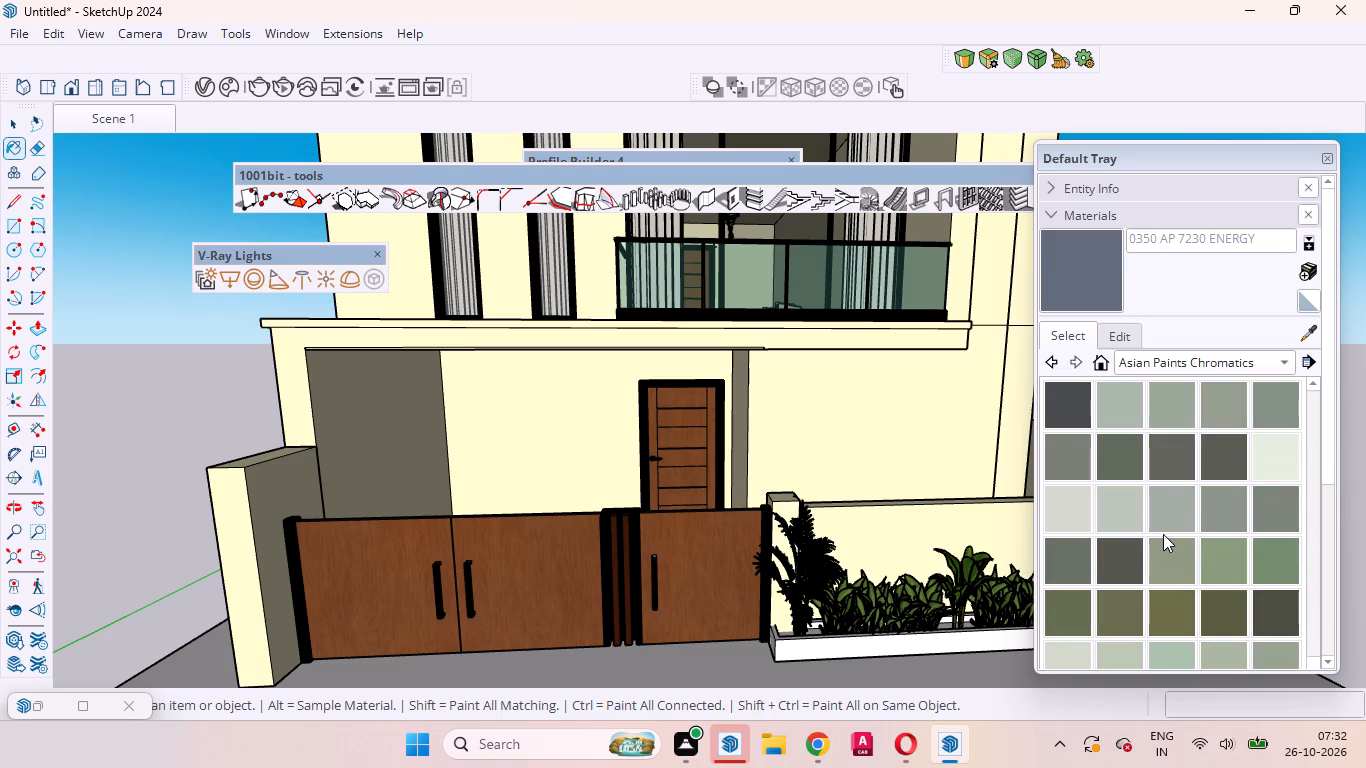
{"action": "scroll", "coordinate": [1163, 534], "scroll_direction": "up", "scroll_amount": 8}
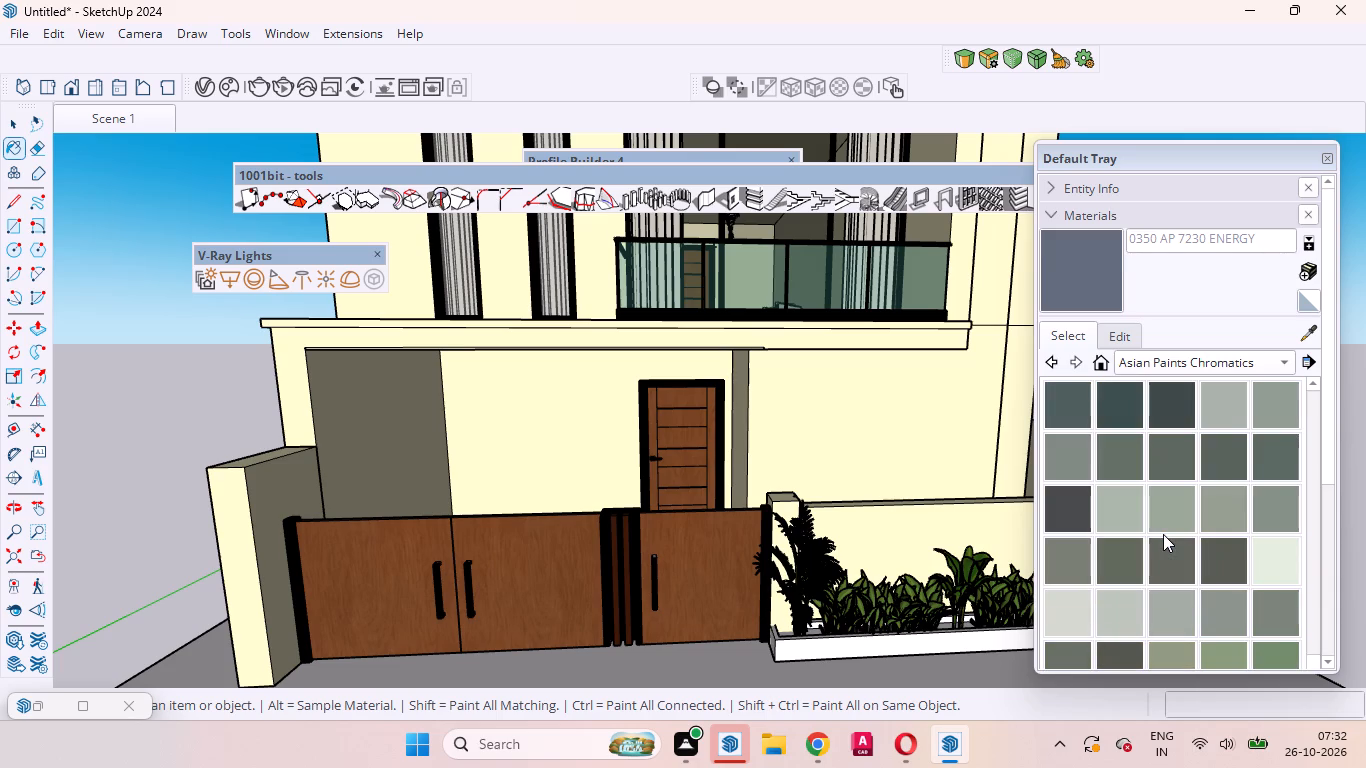
{"action": "left_click", "coordinate": [1267, 449]}
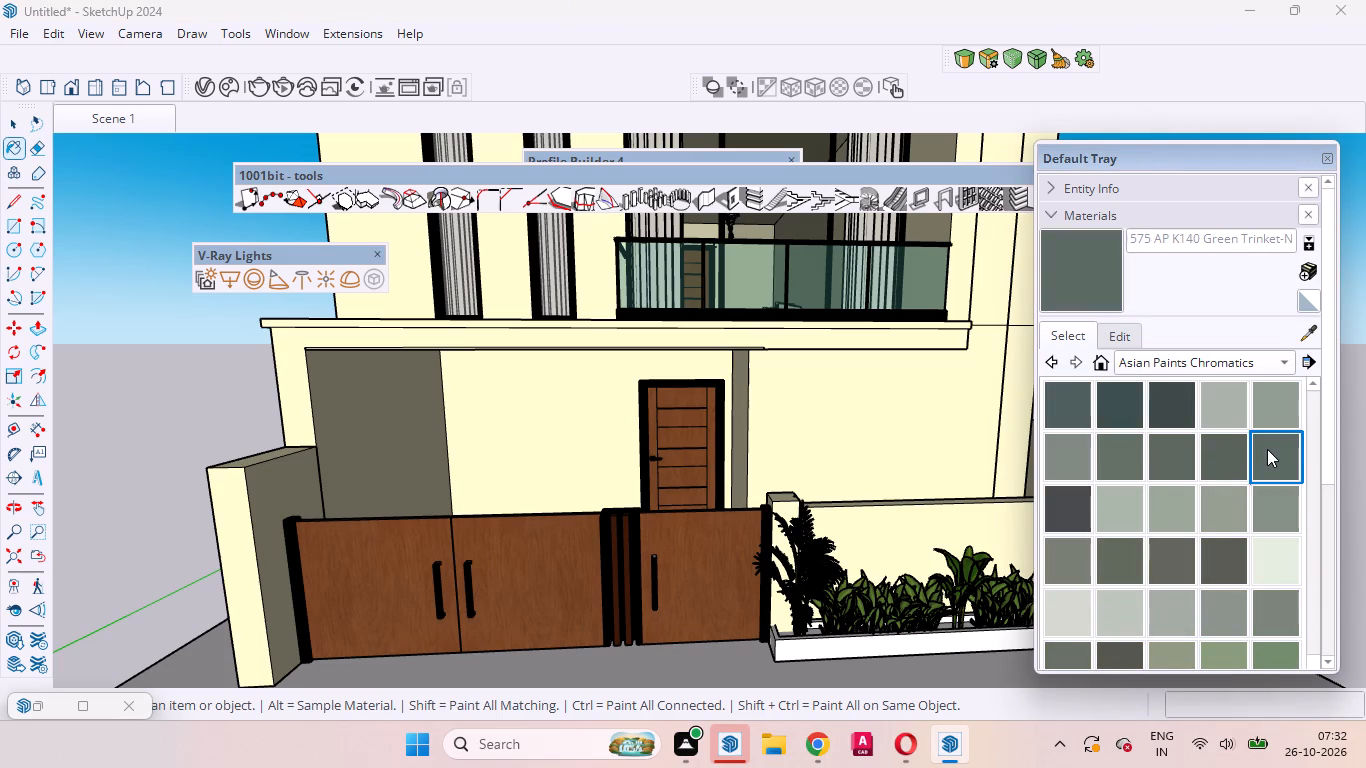
{"action": "left_click", "coordinate": [1067, 520]}
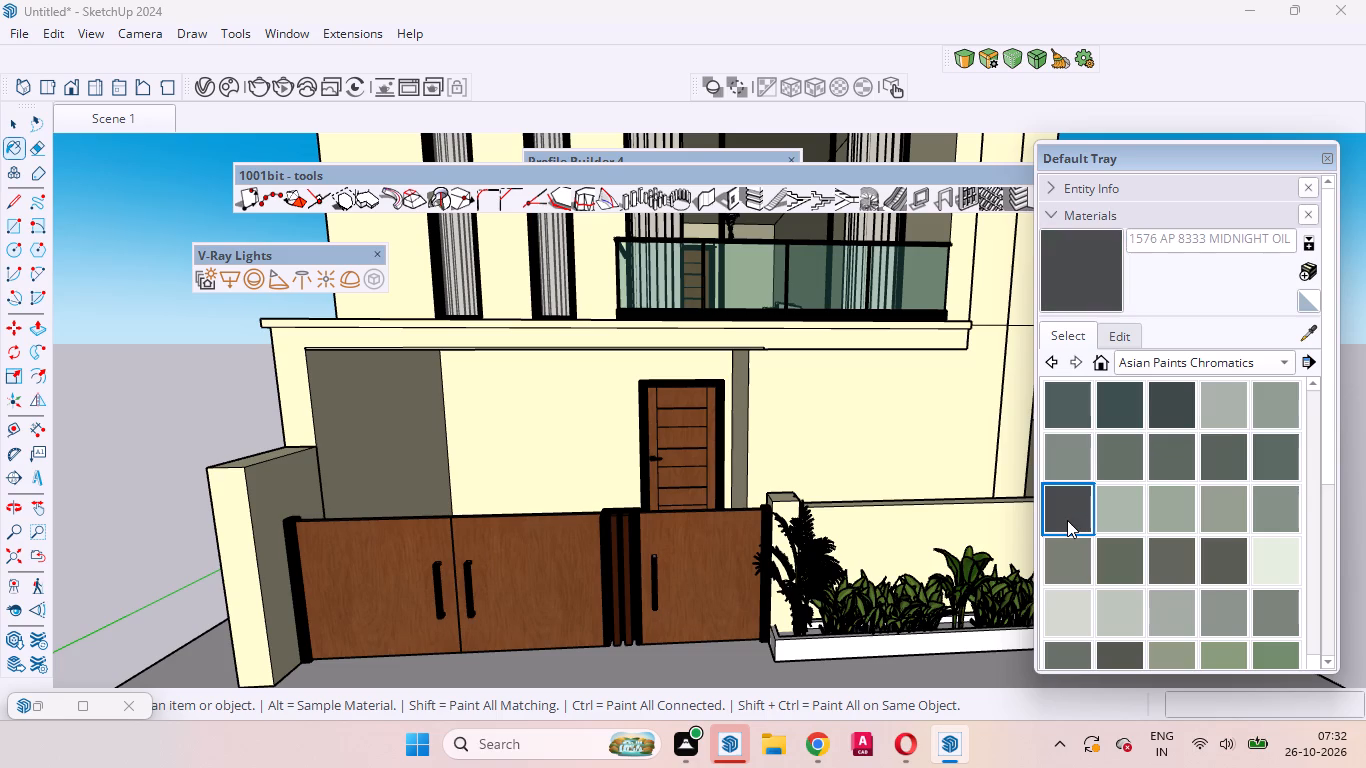
{"action": "left_click", "coordinate": [1125, 519]}
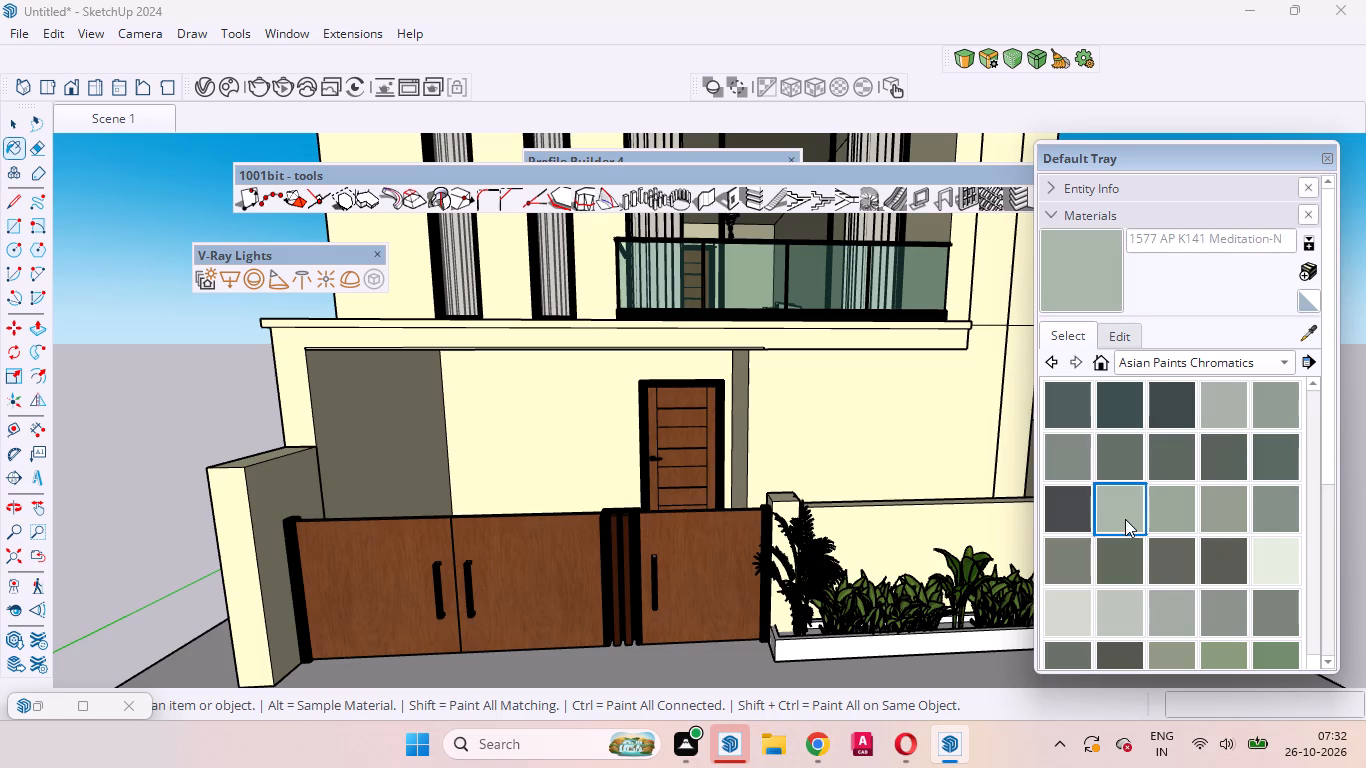
Compare the blue-grey shades by sampling AP 8342 FISHERMAN'S WHARF, AP 8343 STEEL GLEAM, AP 8344 MYSTIC LAKE and AP 8341 CAPE ROYAL.
{"action": "scroll", "coordinate": [1204, 551], "scroll_direction": "up", "scroll_amount": 3}
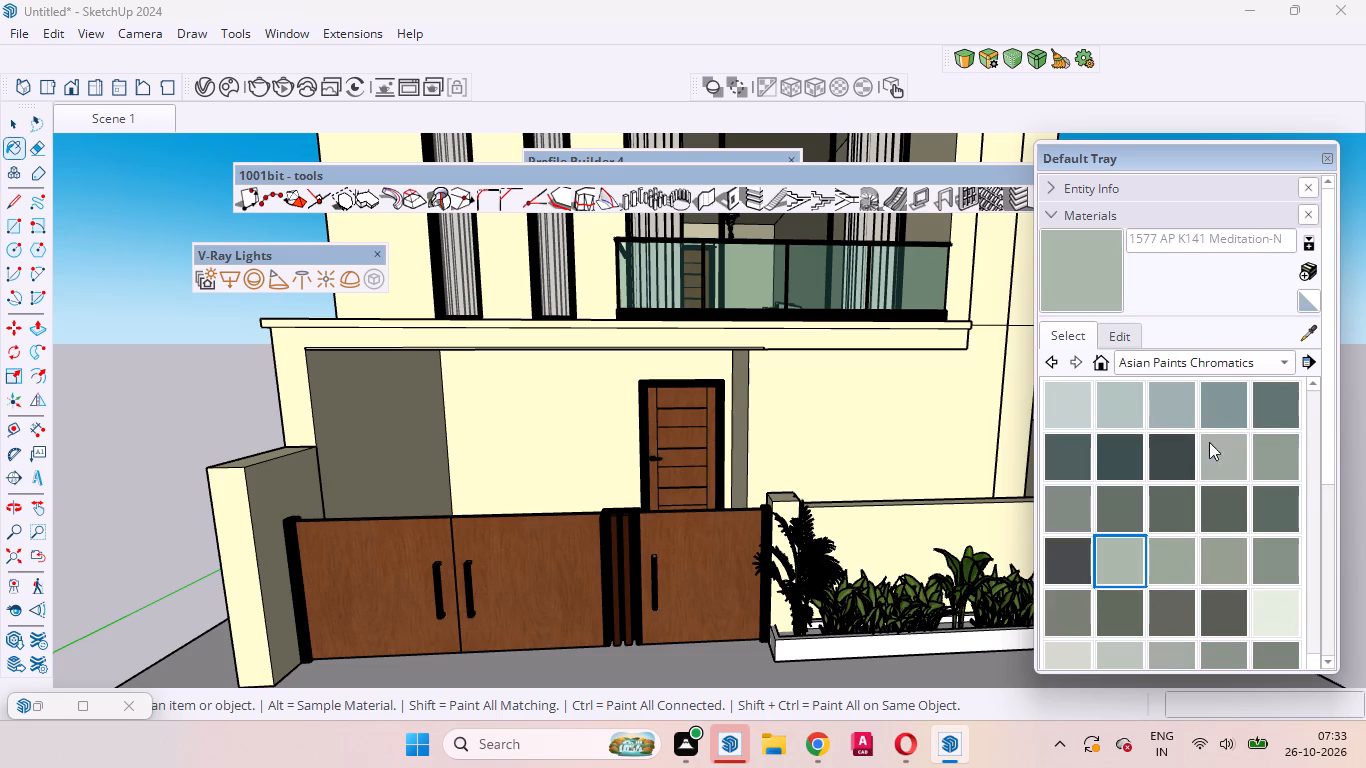
{"action": "left_click", "coordinate": [1269, 405]}
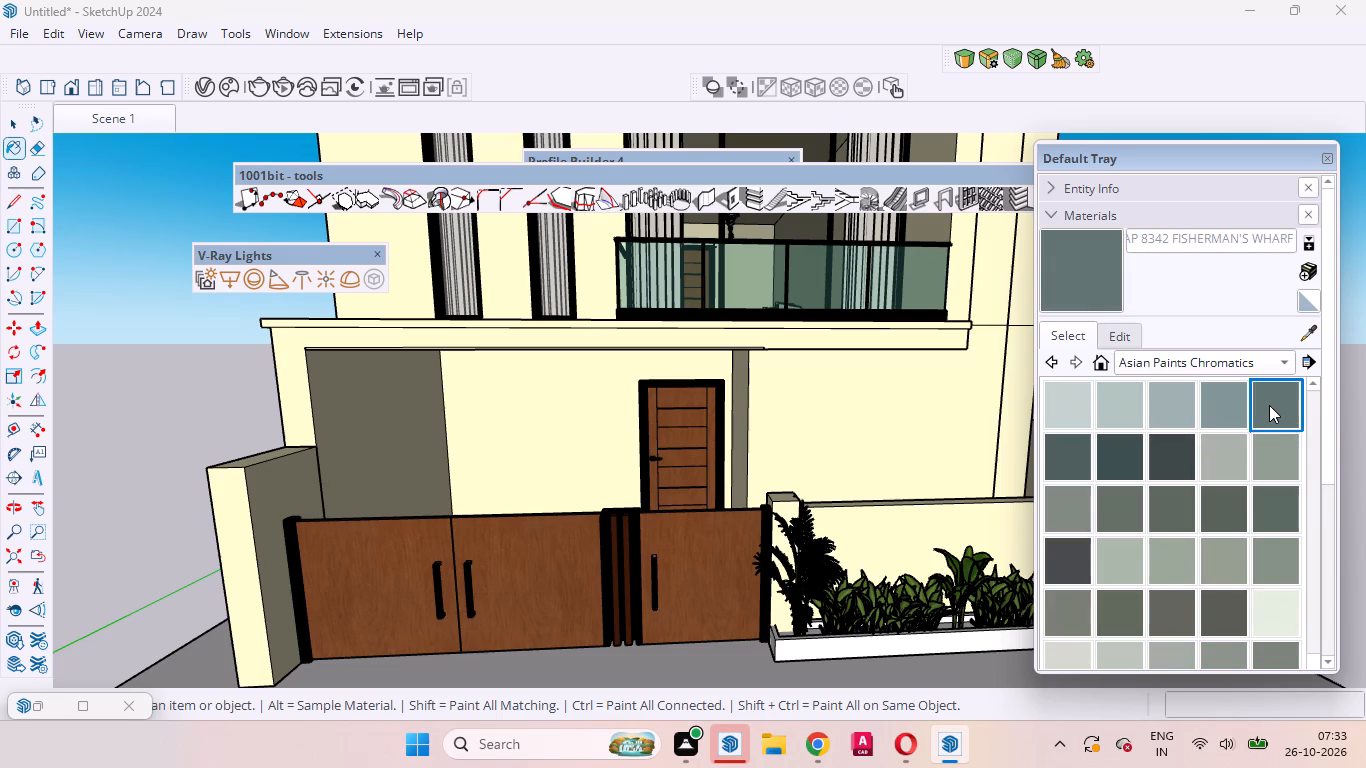
{"action": "left_click", "coordinate": [1231, 403]}
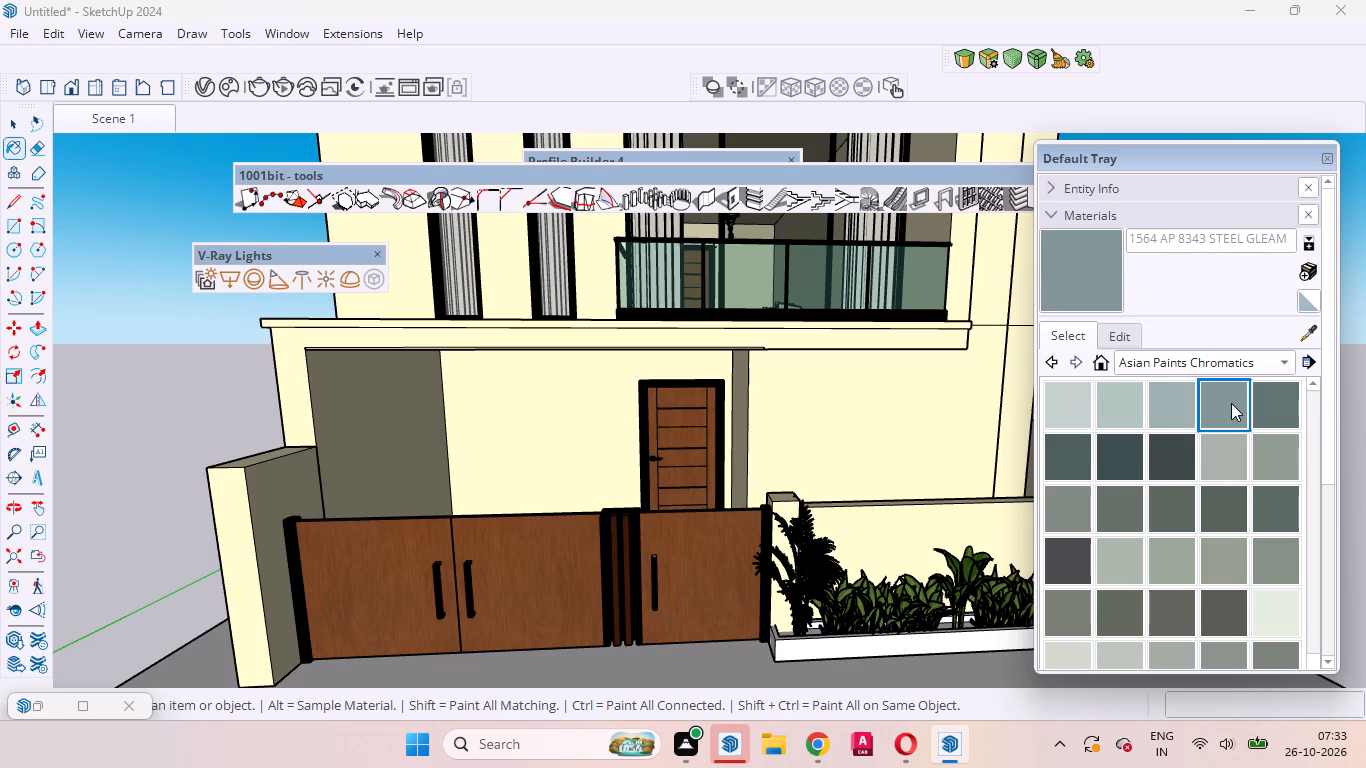
{"action": "left_click", "coordinate": [1170, 395]}
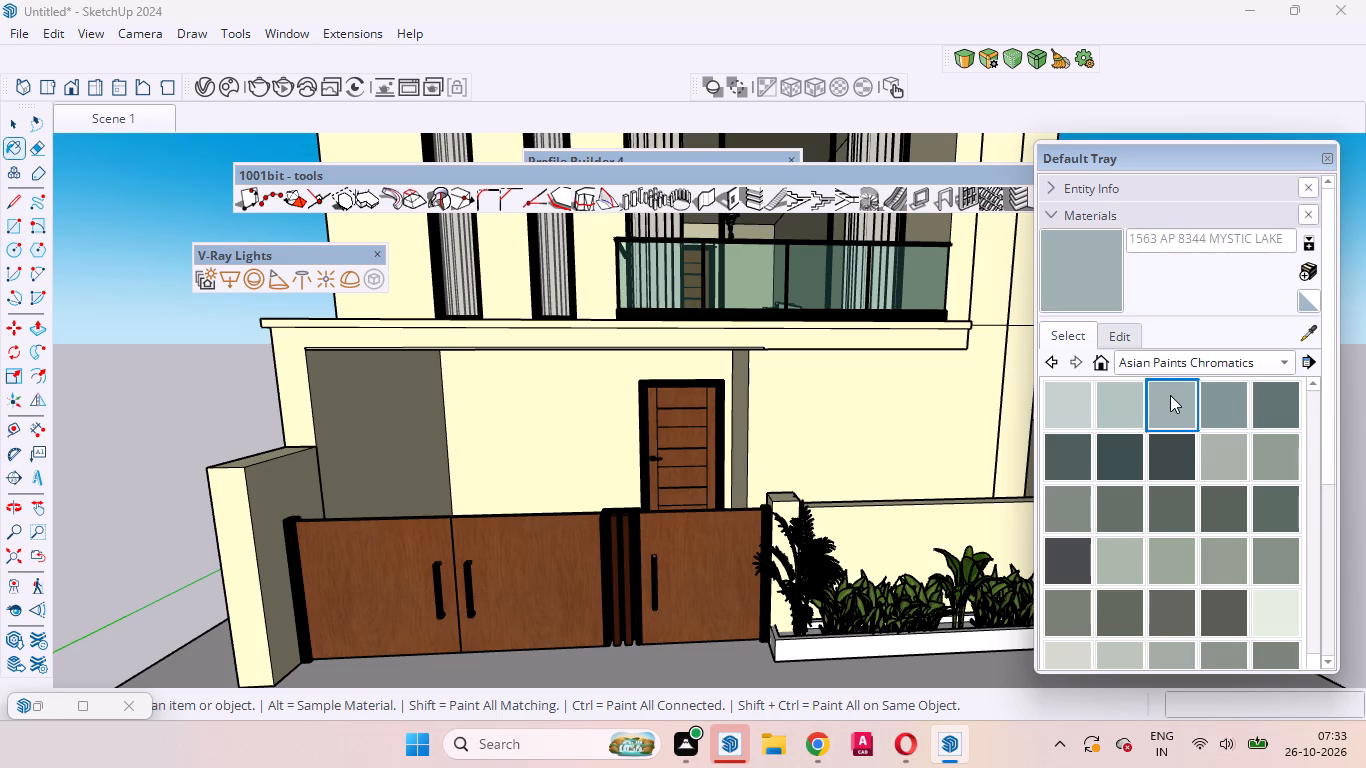
{"action": "left_click", "coordinate": [1121, 445]}
{"action": "scroll", "coordinate": [1205, 389], "scroll_direction": "up", "scroll_amount": 1}
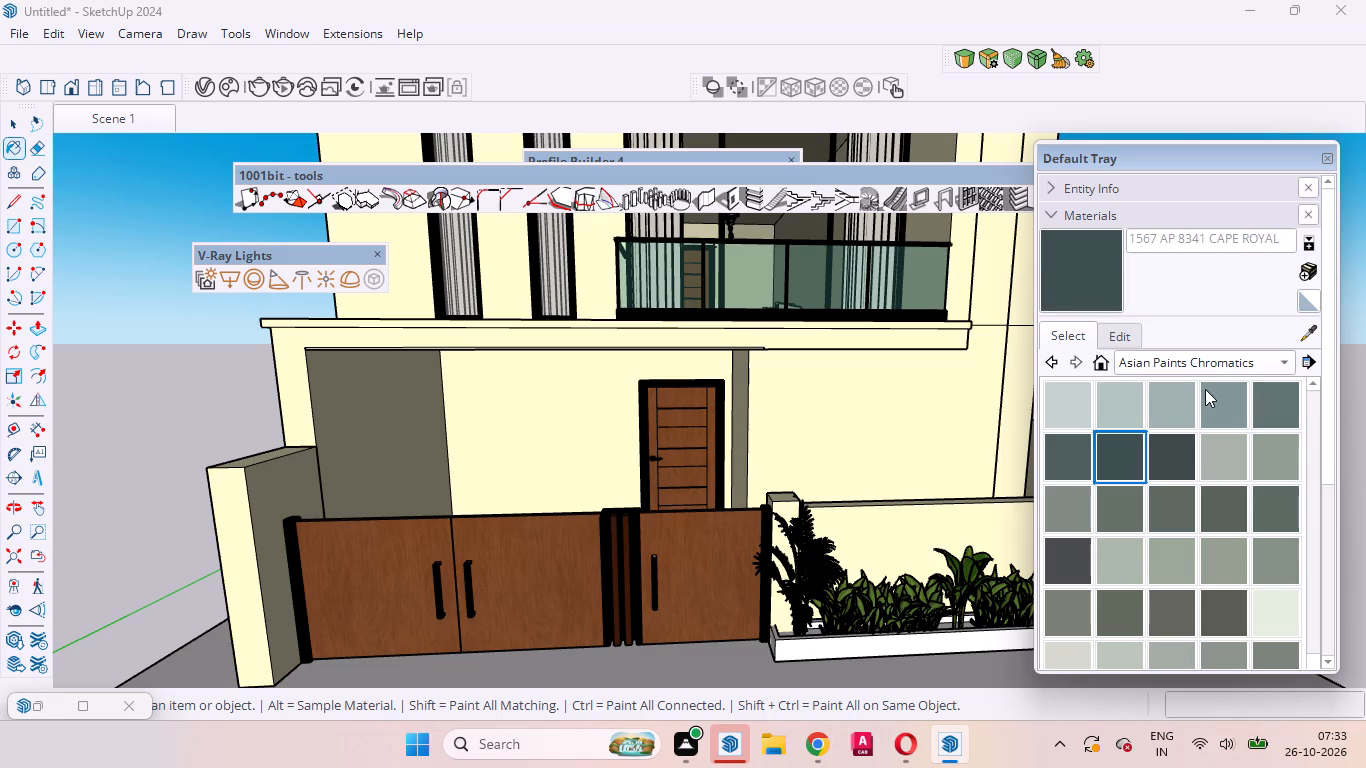
{"action": "scroll", "coordinate": [1205, 389], "scroll_direction": "up", "scroll_amount": 16}
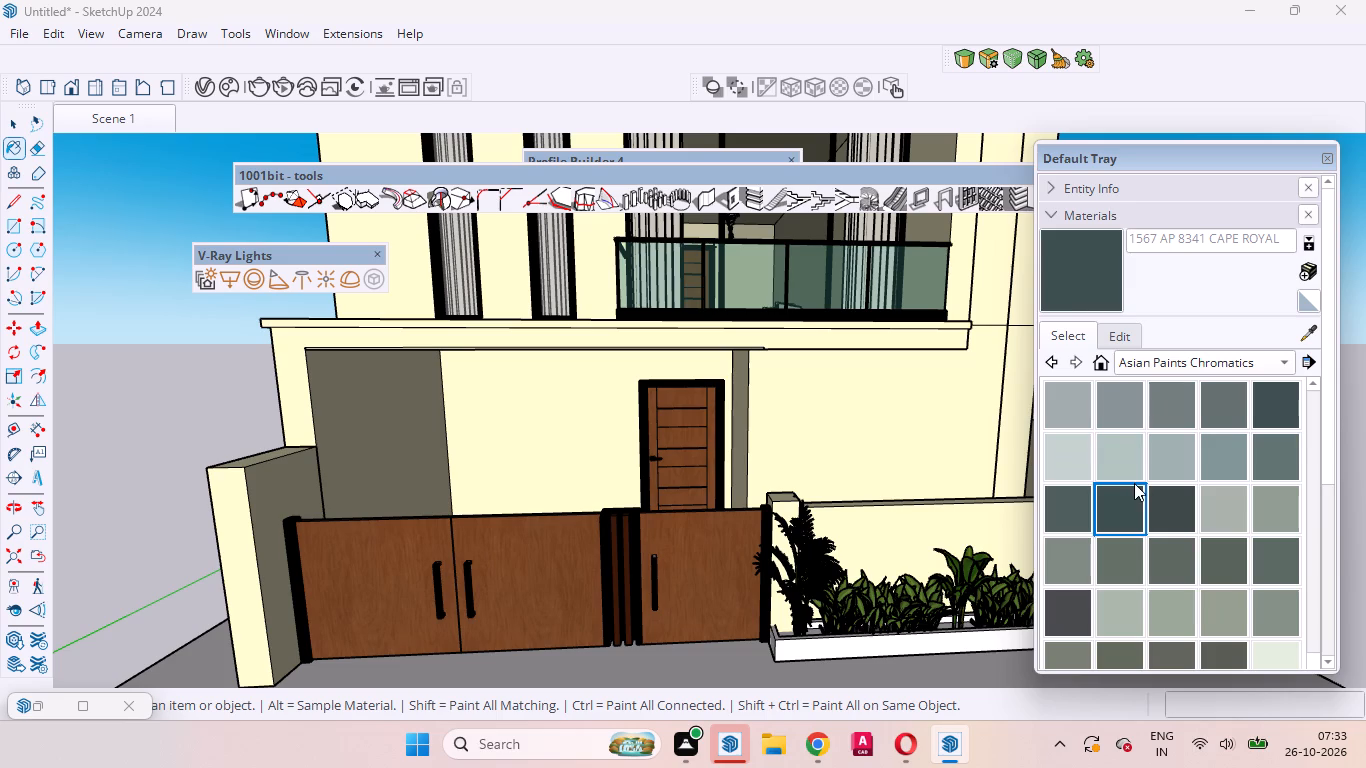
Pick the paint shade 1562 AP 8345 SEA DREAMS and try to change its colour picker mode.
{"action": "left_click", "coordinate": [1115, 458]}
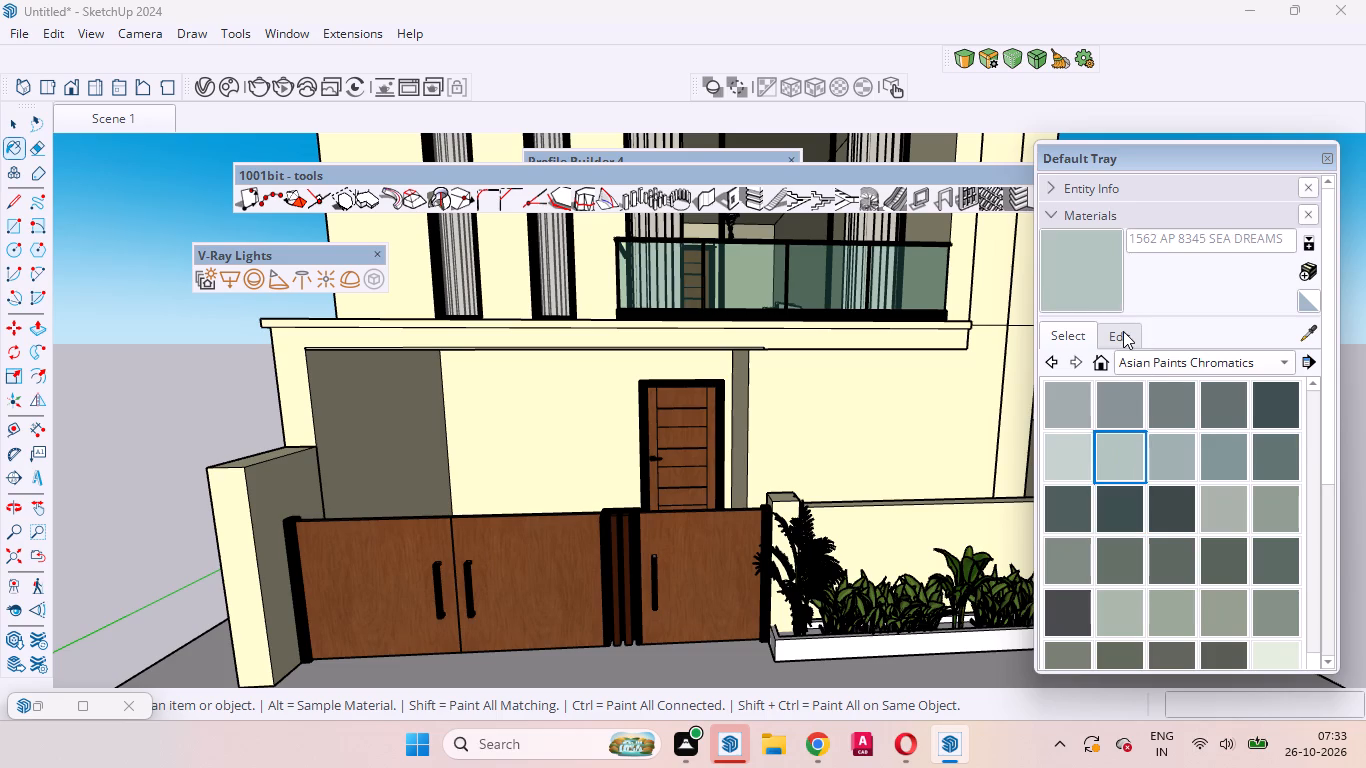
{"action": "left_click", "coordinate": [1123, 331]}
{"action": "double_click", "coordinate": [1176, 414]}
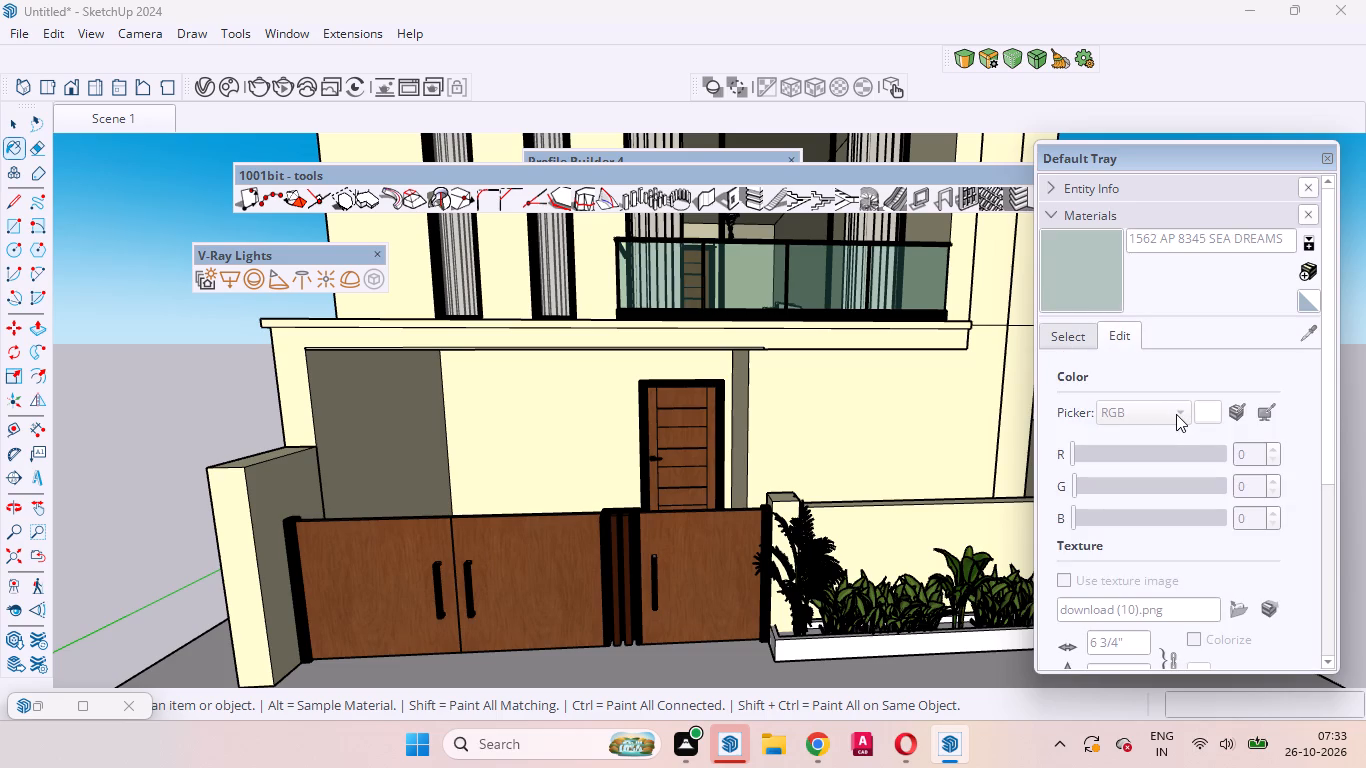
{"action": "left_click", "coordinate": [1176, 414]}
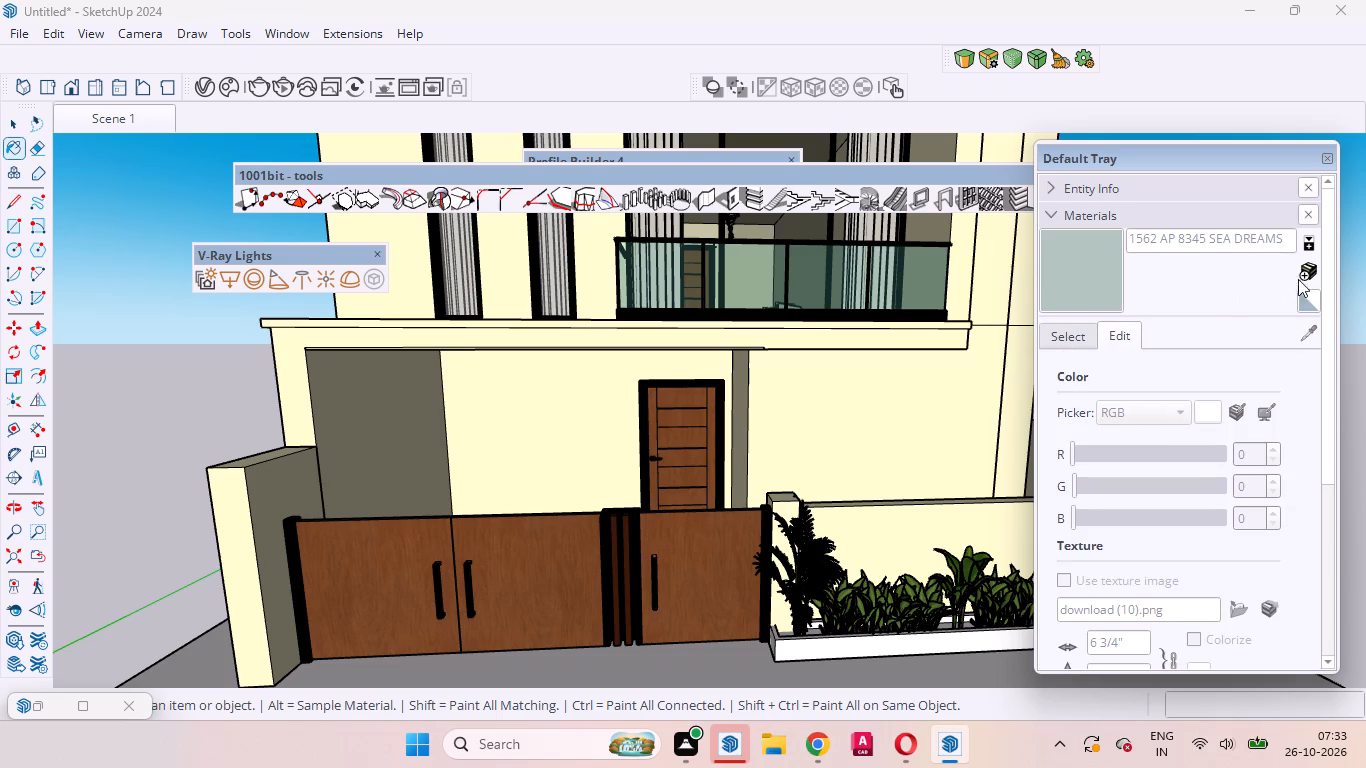
Create a new material that uses the image download (7) from the Downloads folder as its texture.
{"action": "left_click", "coordinate": [1312, 274]}
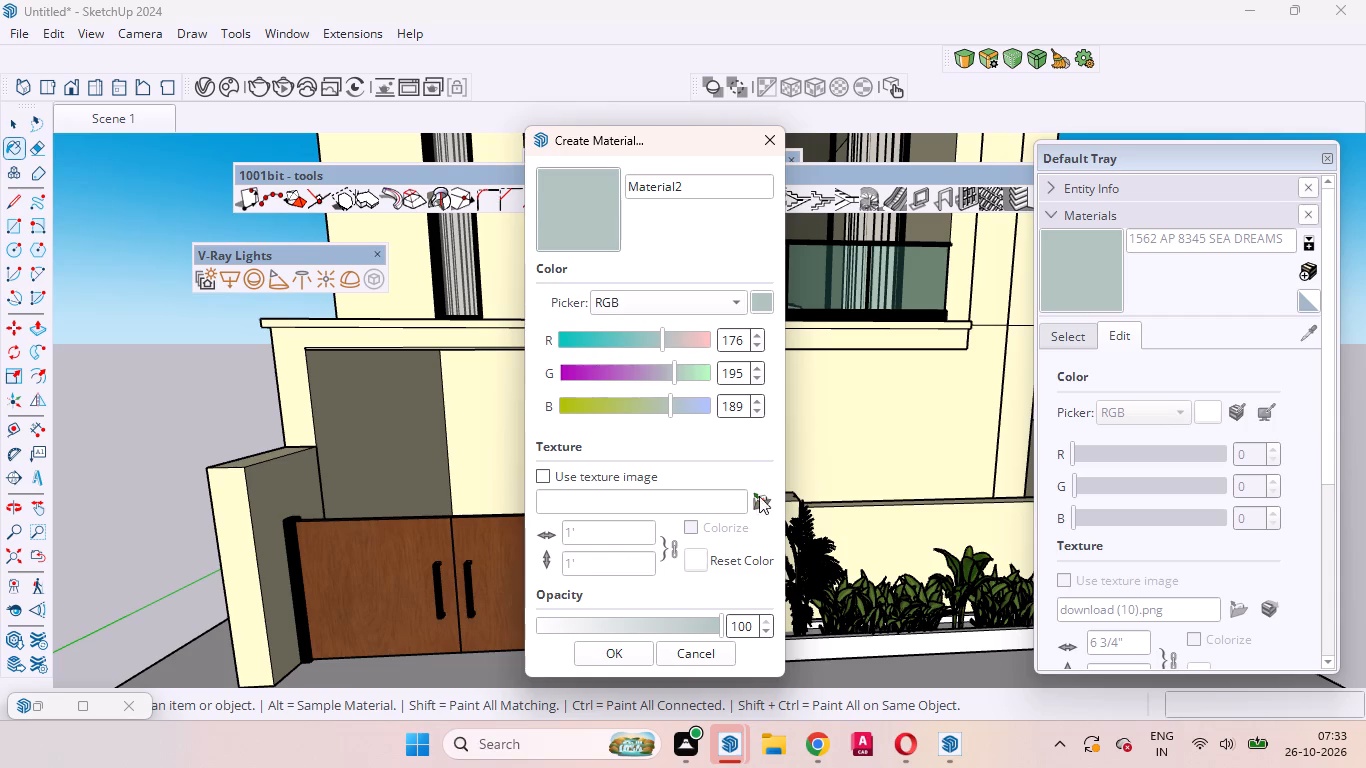
{"action": "left_click", "coordinate": [765, 504]}
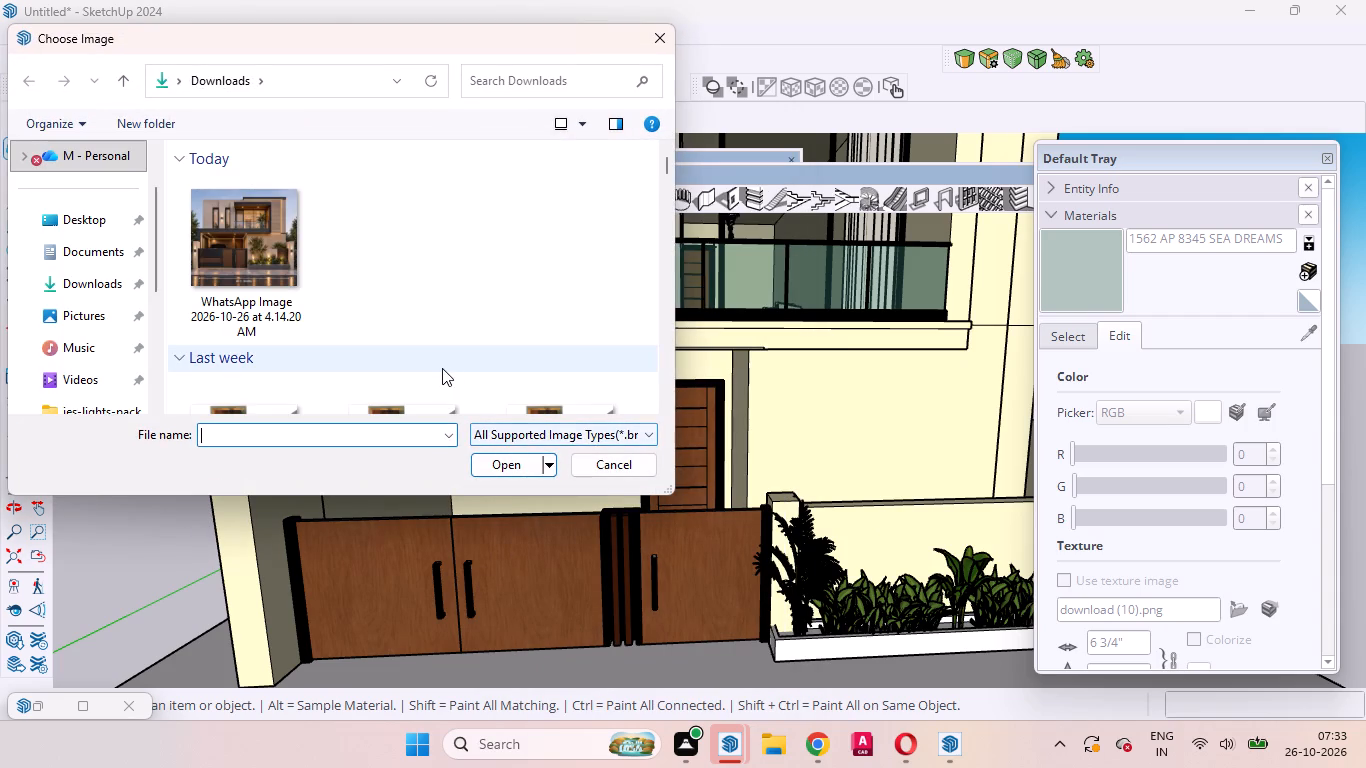
{"action": "scroll", "coordinate": [442, 368], "scroll_direction": "down", "scroll_amount": 20}
{"action": "scroll", "coordinate": [442, 368], "scroll_direction": "down", "scroll_amount": 20}
{"action": "scroll", "coordinate": [442, 368], "scroll_direction": "down", "scroll_amount": 13}
{"action": "left_click", "coordinate": [546, 338]}
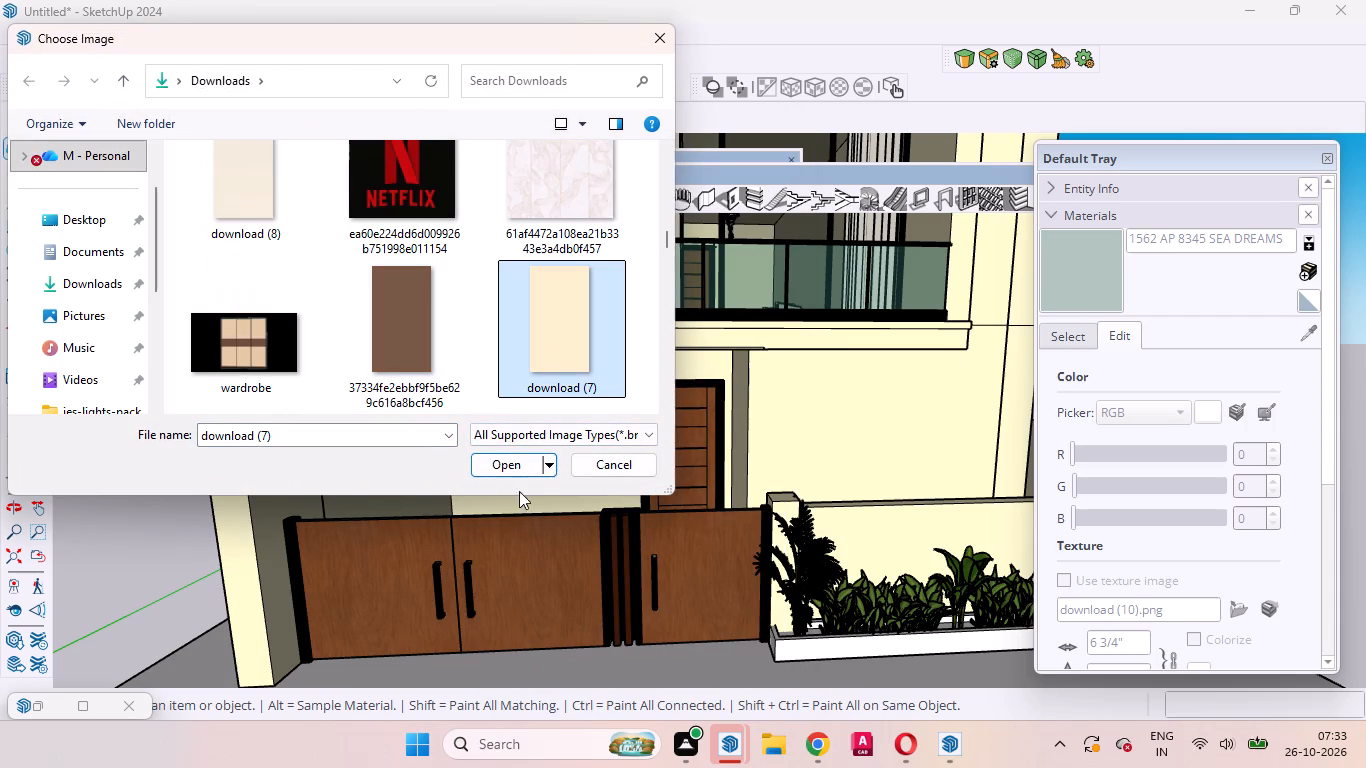
{"action": "left_click", "coordinate": [510, 469]}
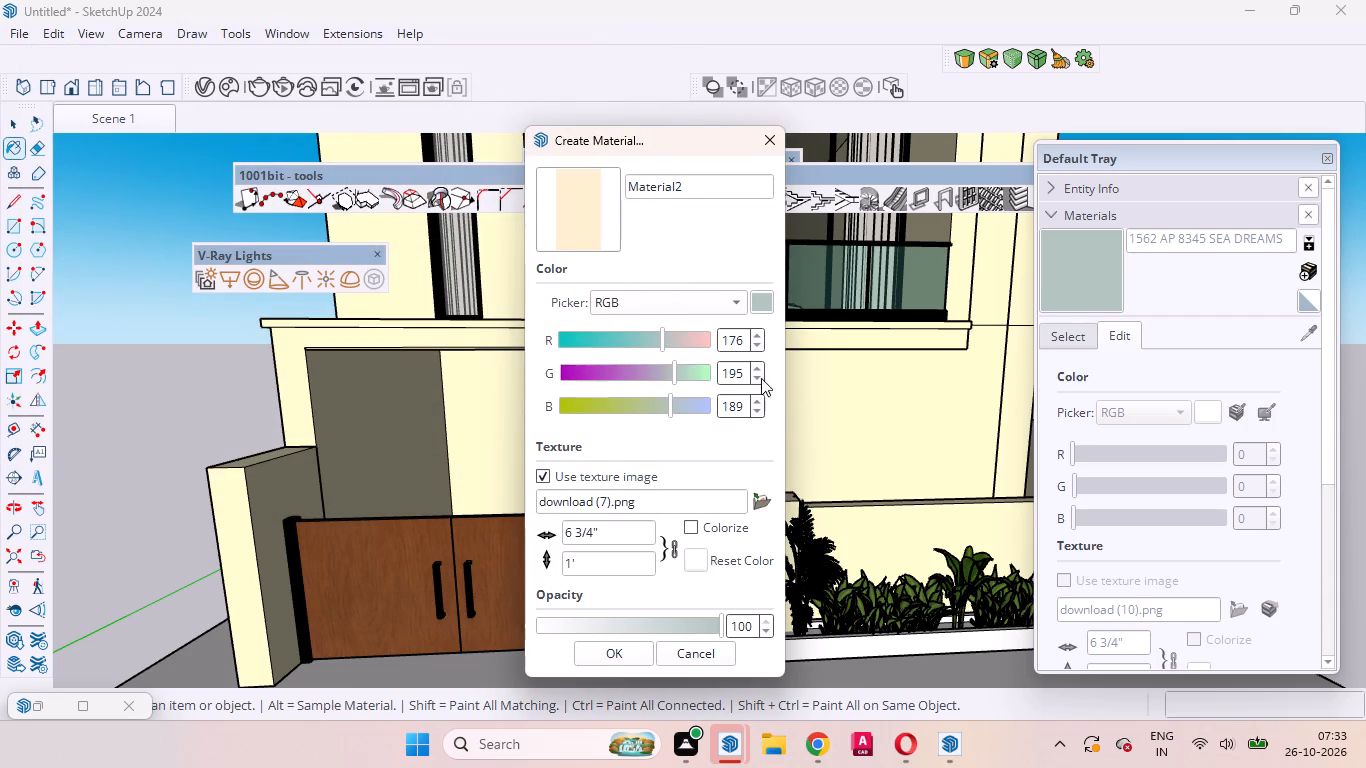
{"action": "left_click", "coordinate": [621, 653]}
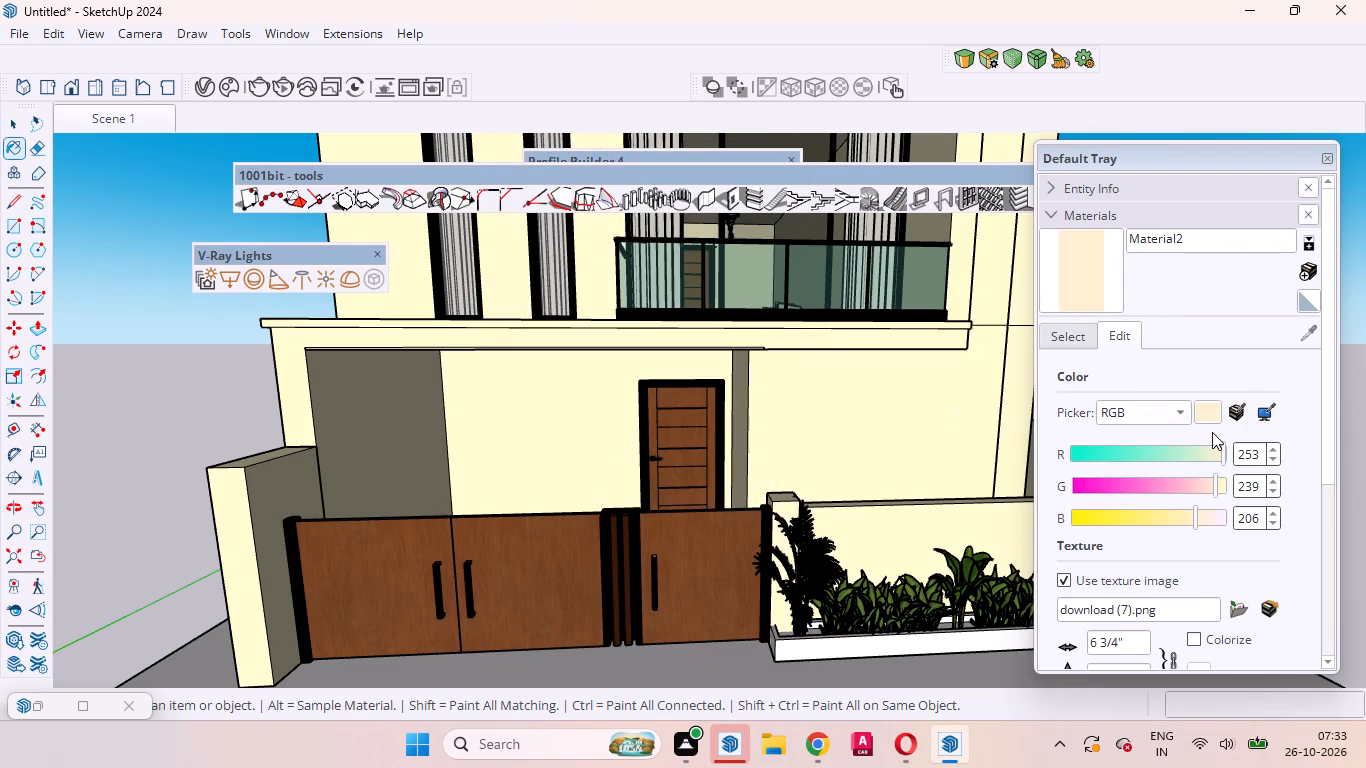
Set the new textured material's colour to RGB 72, 73, 74.
{"action": "left_click", "coordinate": [1261, 451]}
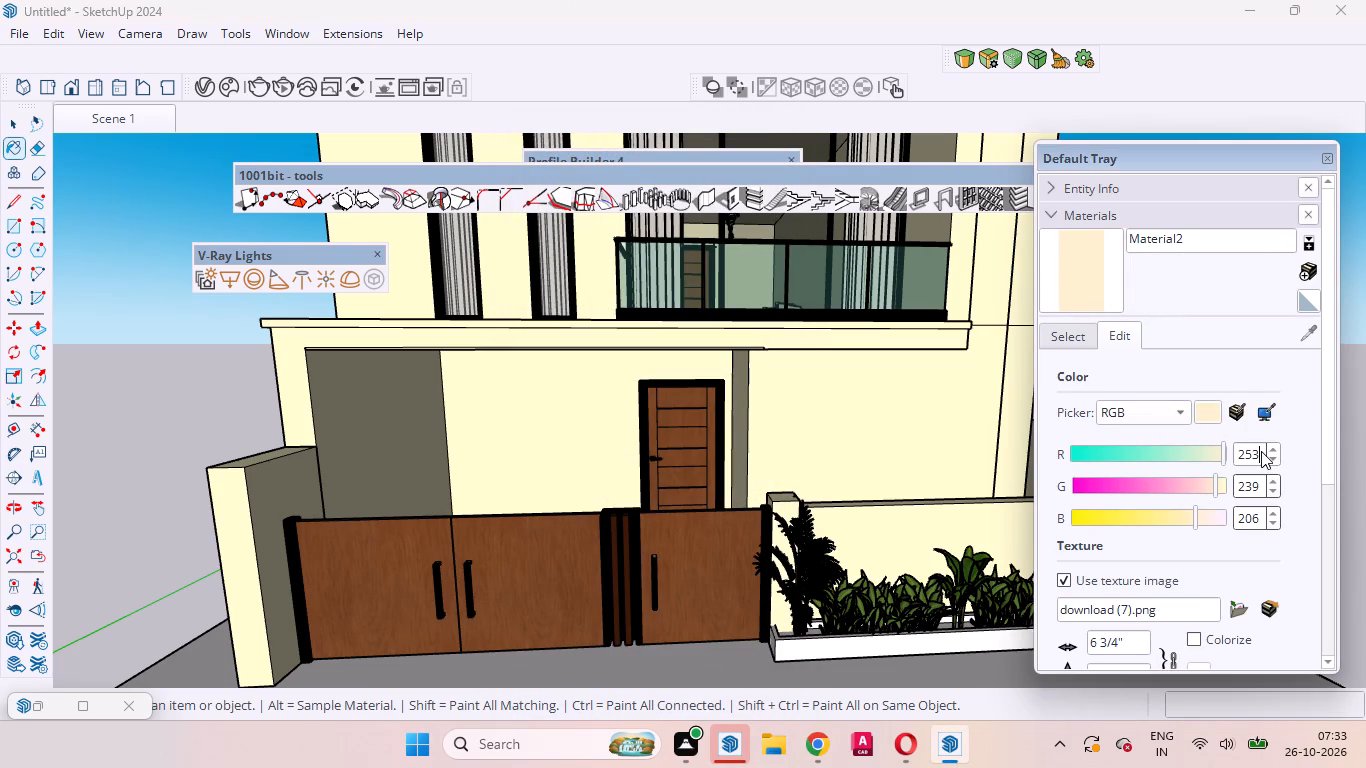
{"action": "key", "text": "BackSpace"}
{"action": "key", "text": "BackSpace"}
{"action": "key", "text": "BackSpace"}
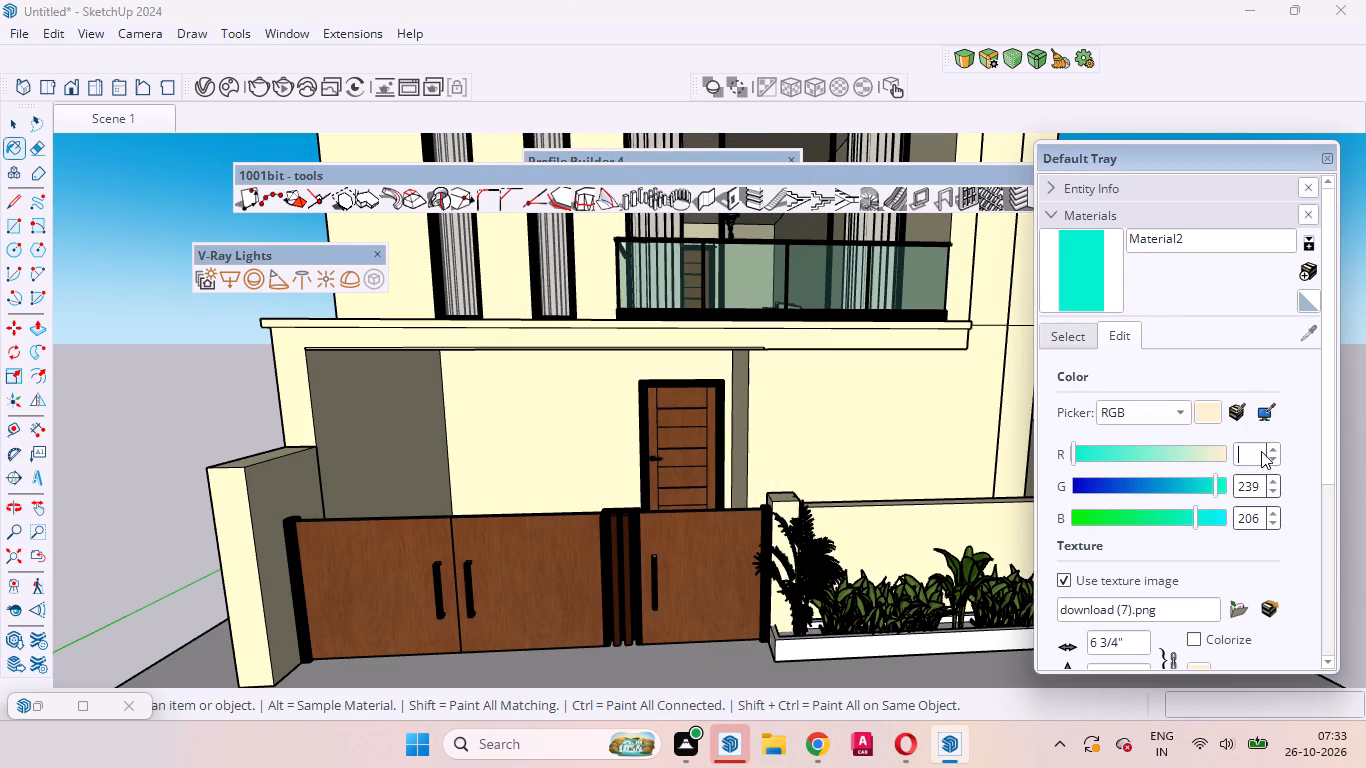
{"action": "type", "text": "72"}
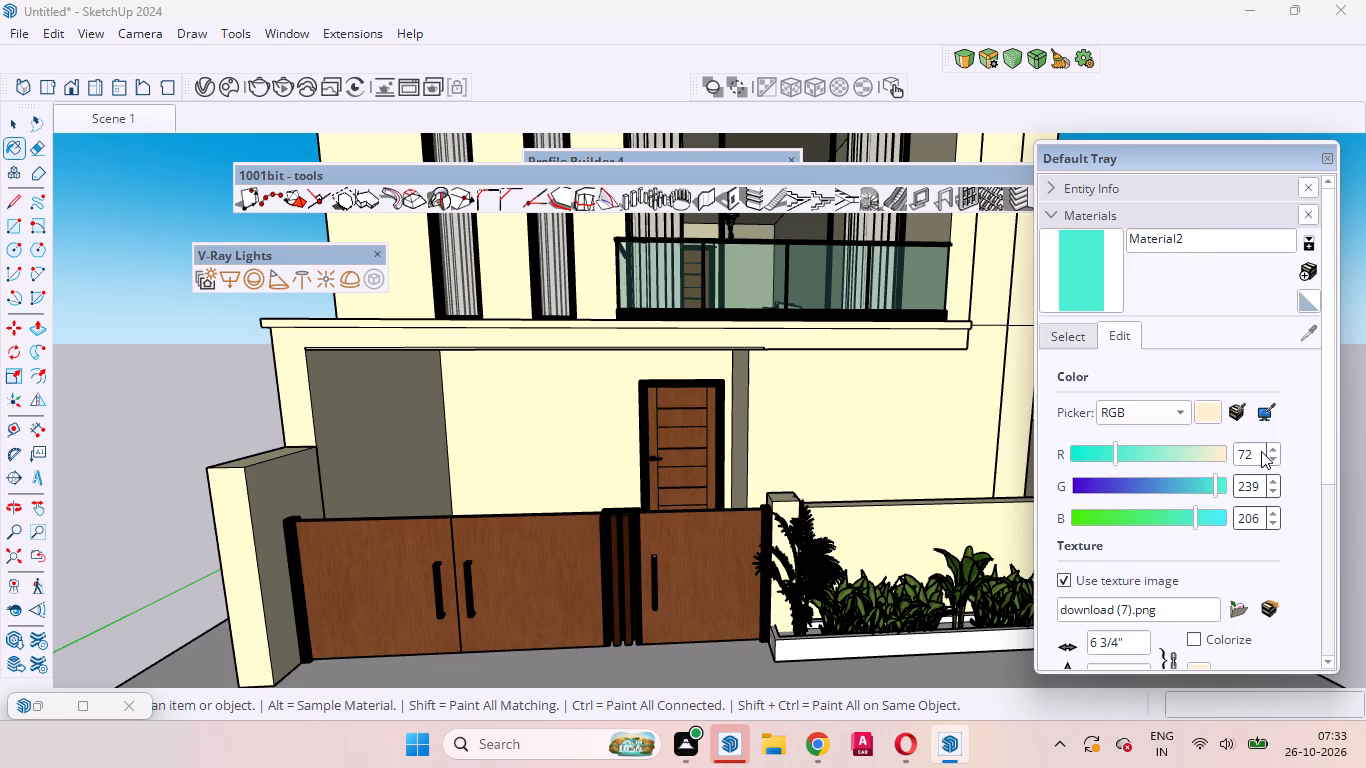
{"action": "left_click", "coordinate": [1258, 481]}
{"action": "key", "text": "BackSpace"}
{"action": "key", "text": "BackSpace"}
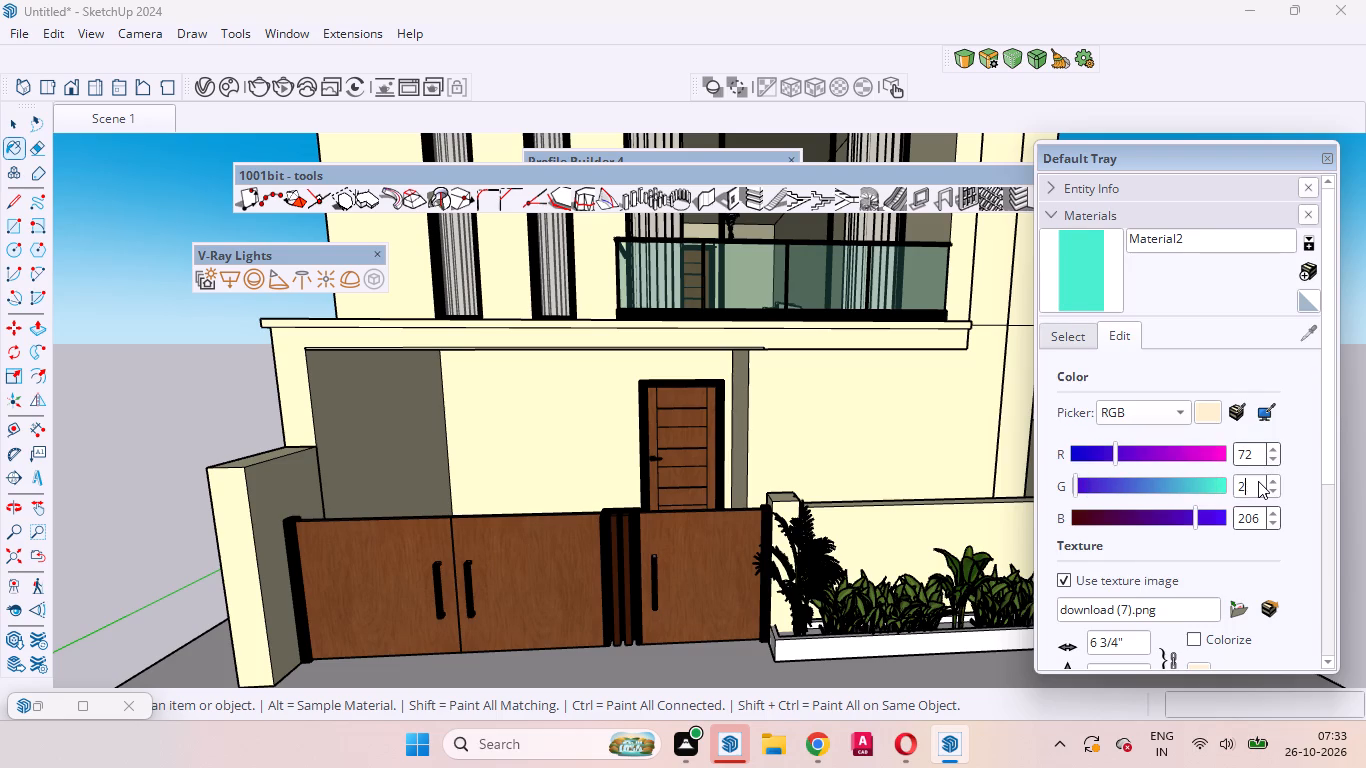
{"action": "key", "text": "BackSpace"}
{"action": "type", "text": "73"}
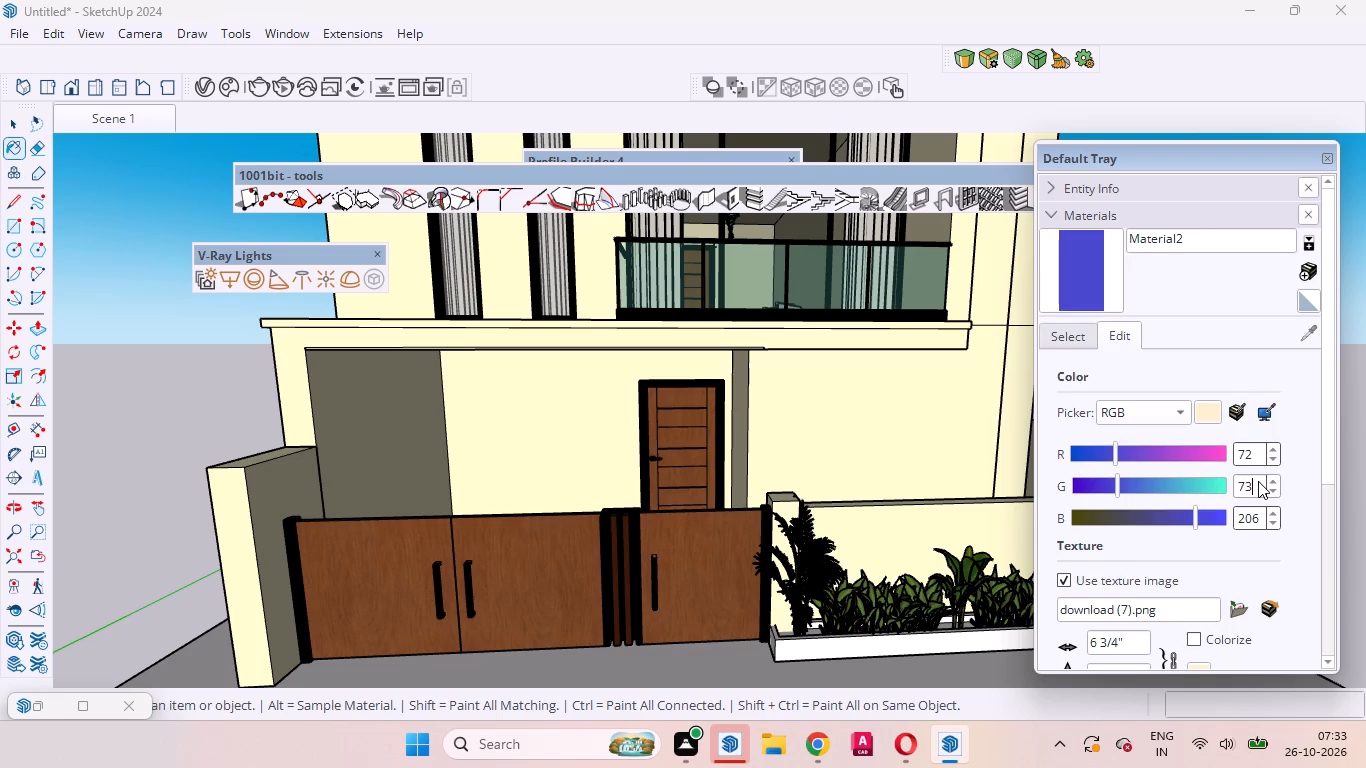
{"action": "left_click", "coordinate": [1260, 517]}
{"action": "key", "text": "BackSpace"}
{"action": "key", "text": "BackSpace"}
{"action": "key", "text": "BackSpace"}
{"action": "type", "text": "74"}
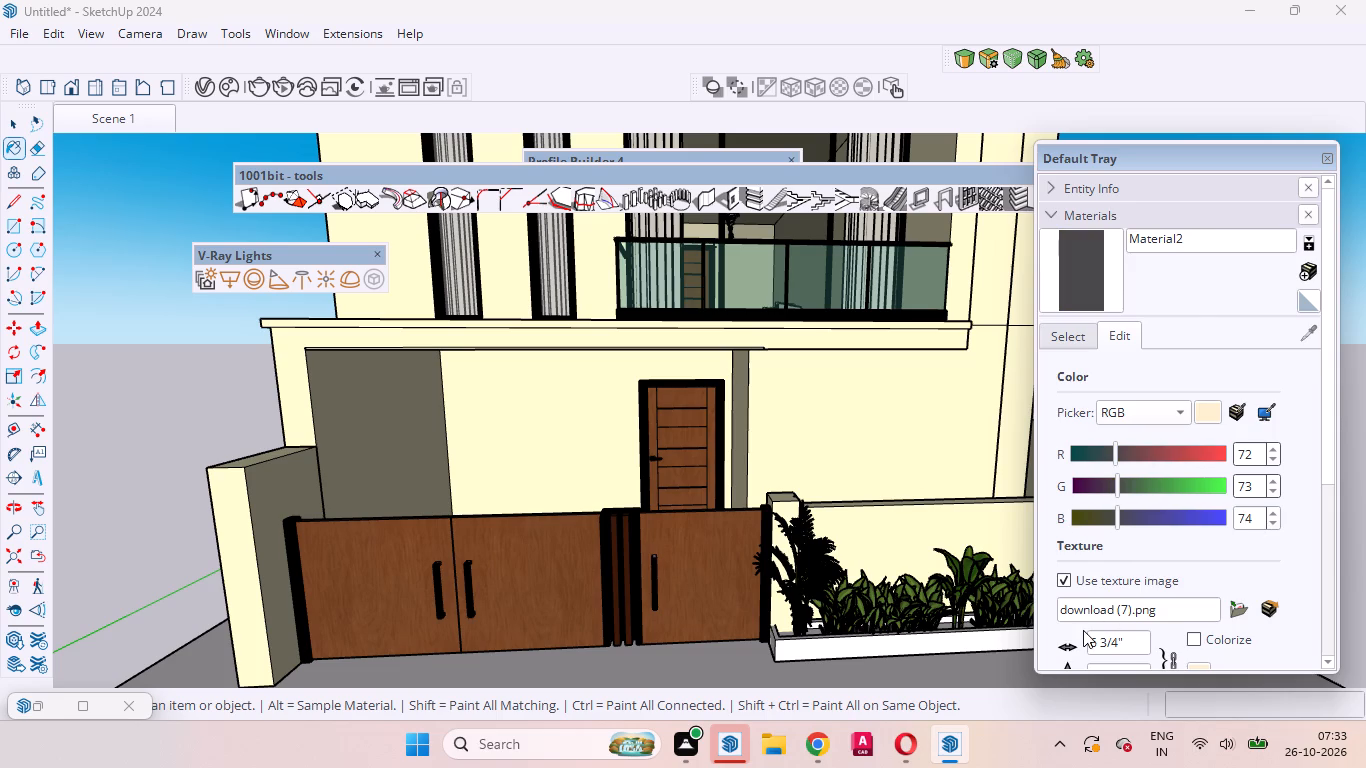
{"action": "scroll", "coordinate": [1112, 651], "scroll_direction": "down", "scroll_amount": 6}
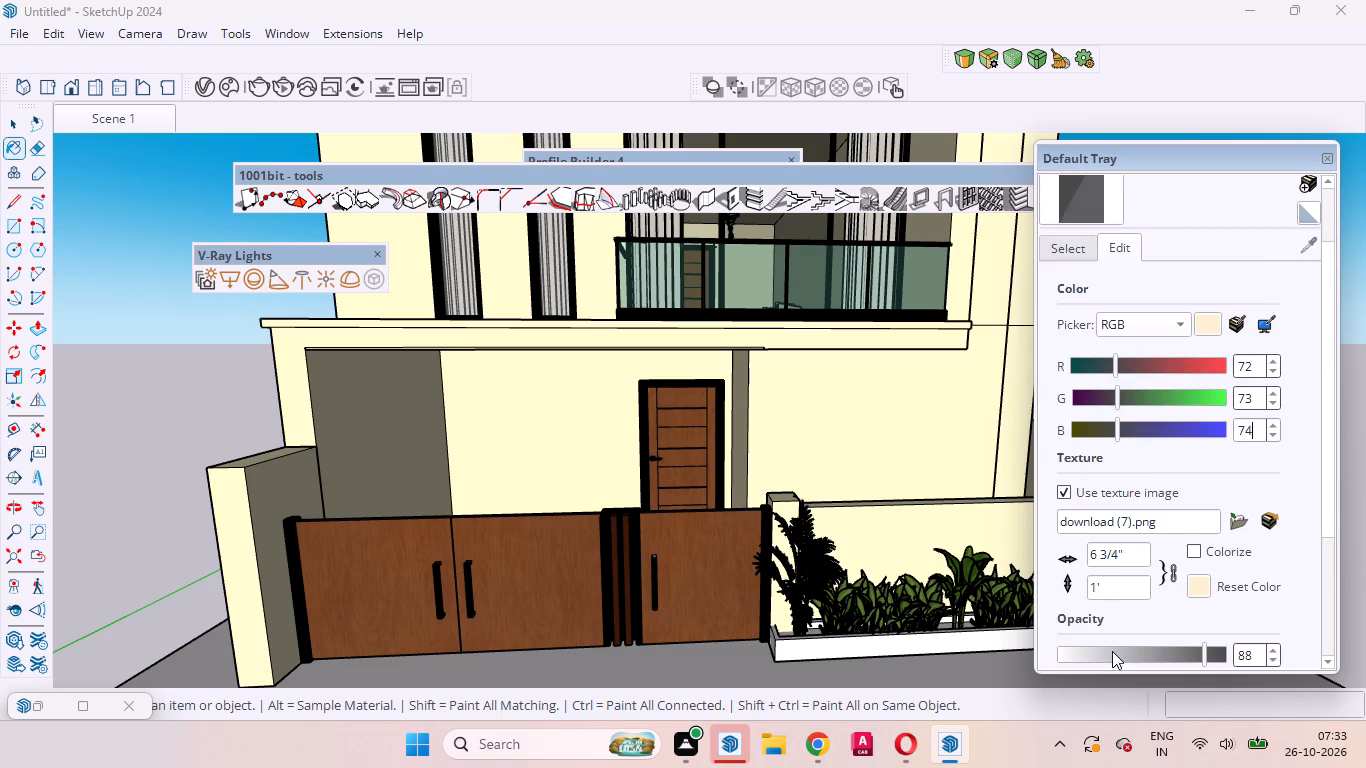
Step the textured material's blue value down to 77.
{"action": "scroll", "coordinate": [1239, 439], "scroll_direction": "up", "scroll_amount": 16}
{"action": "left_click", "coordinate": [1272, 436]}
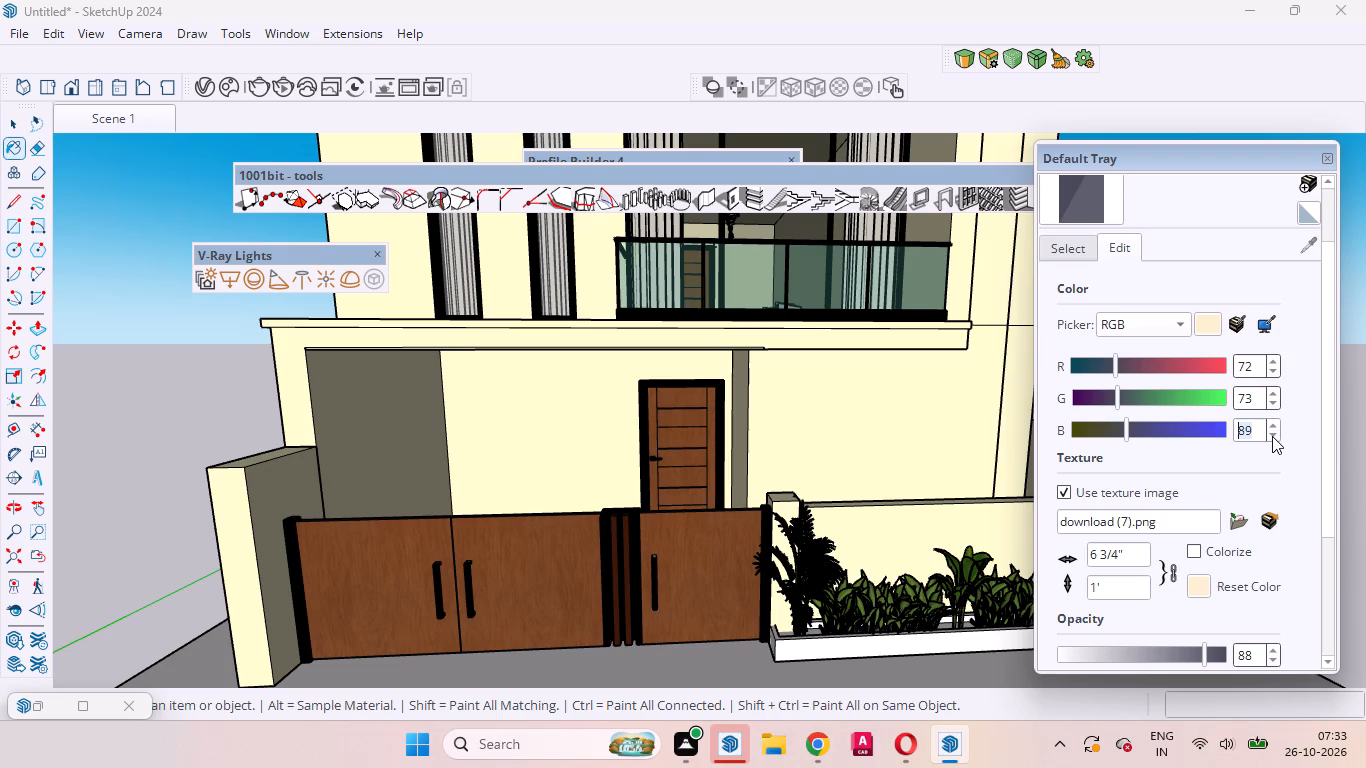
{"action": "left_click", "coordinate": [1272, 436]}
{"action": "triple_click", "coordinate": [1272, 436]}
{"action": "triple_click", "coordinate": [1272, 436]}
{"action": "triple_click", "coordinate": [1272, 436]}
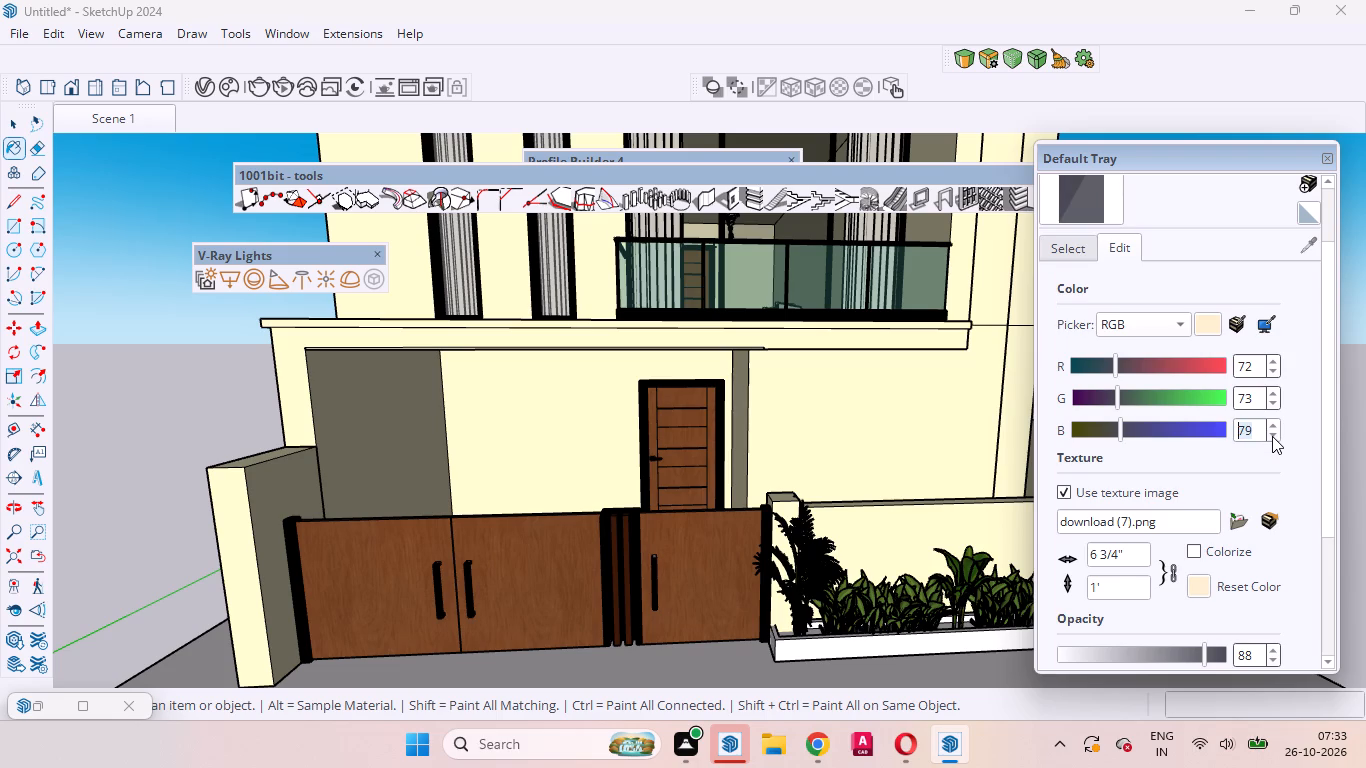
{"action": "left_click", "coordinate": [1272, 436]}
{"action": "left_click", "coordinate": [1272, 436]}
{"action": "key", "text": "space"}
Reset the textured material's colour, re-enter red as 72 and green as 73, and clear its blue value.
{"action": "left_click", "coordinate": [1206, 330]}
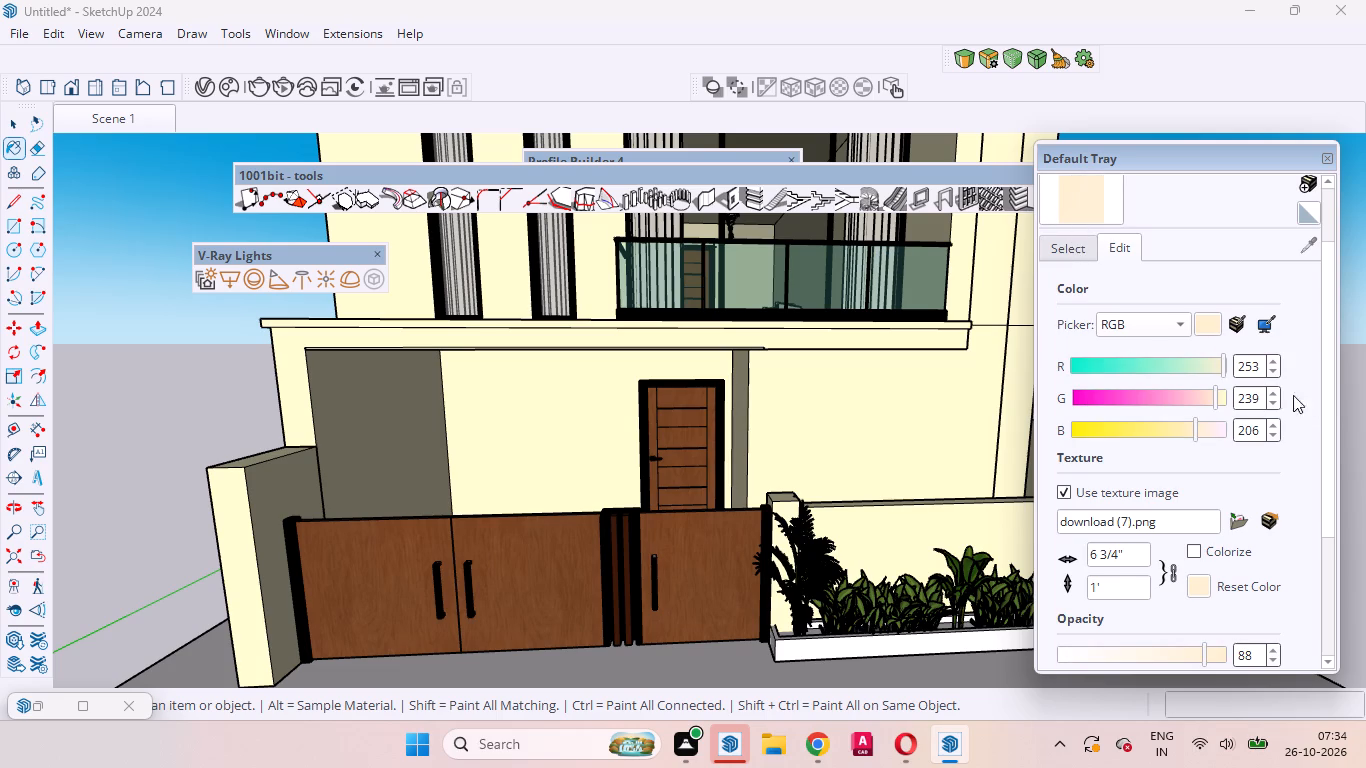
{"action": "left_click", "coordinate": [1263, 363]}
{"action": "key", "text": "BackSpace"}
{"action": "key", "text": "BackSpace"}
{"action": "key", "text": "BackSpace"}
{"action": "type", "text": "72"}
{"action": "left_click", "coordinate": [1258, 389]}
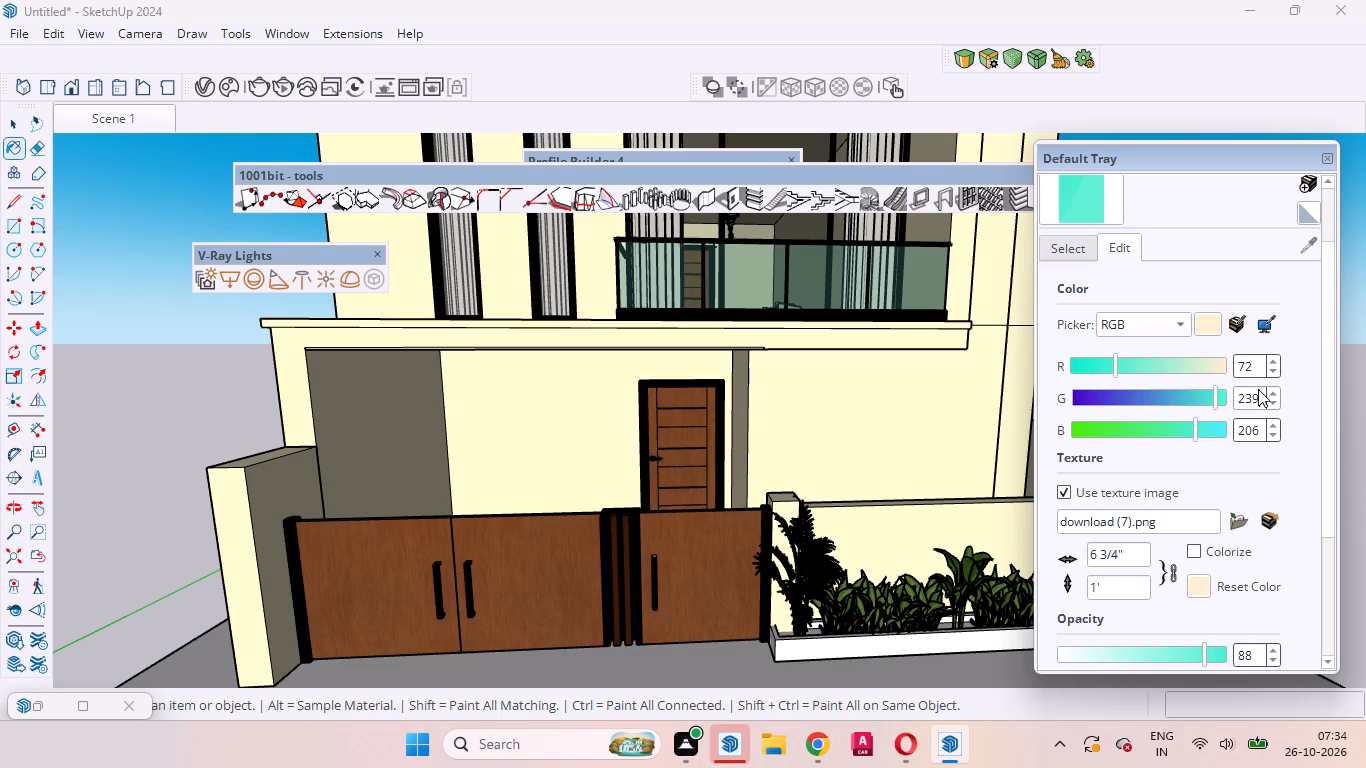
{"action": "key", "text": "BackSpace"}
{"action": "key", "text": "BackSpace"}
{"action": "key", "text": "BackSpace"}
{"action": "type", "text": "73"}
{"action": "left_click", "coordinate": [1256, 430]}
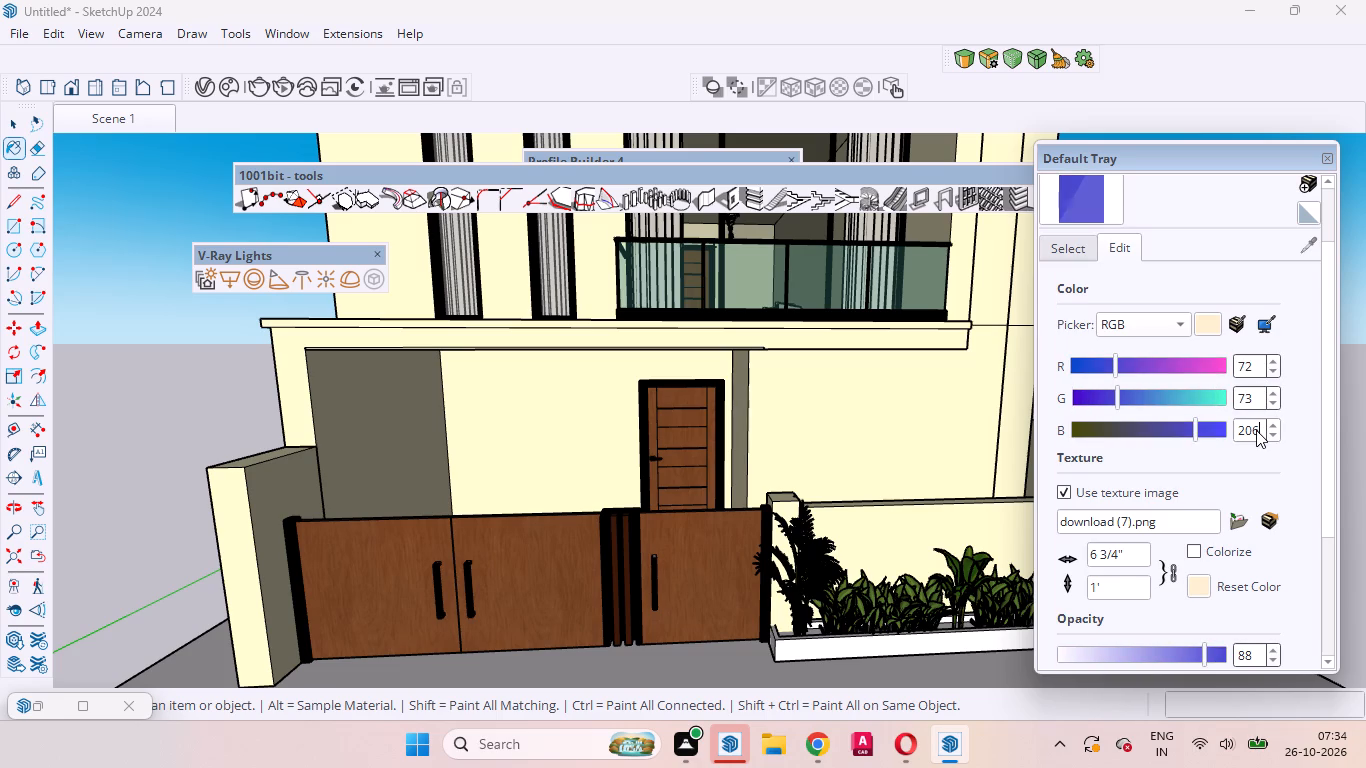
{"action": "key", "text": "BackSpace"}
{"action": "key", "text": "BackSpace"}
{"action": "key", "text": "BackSpace"}
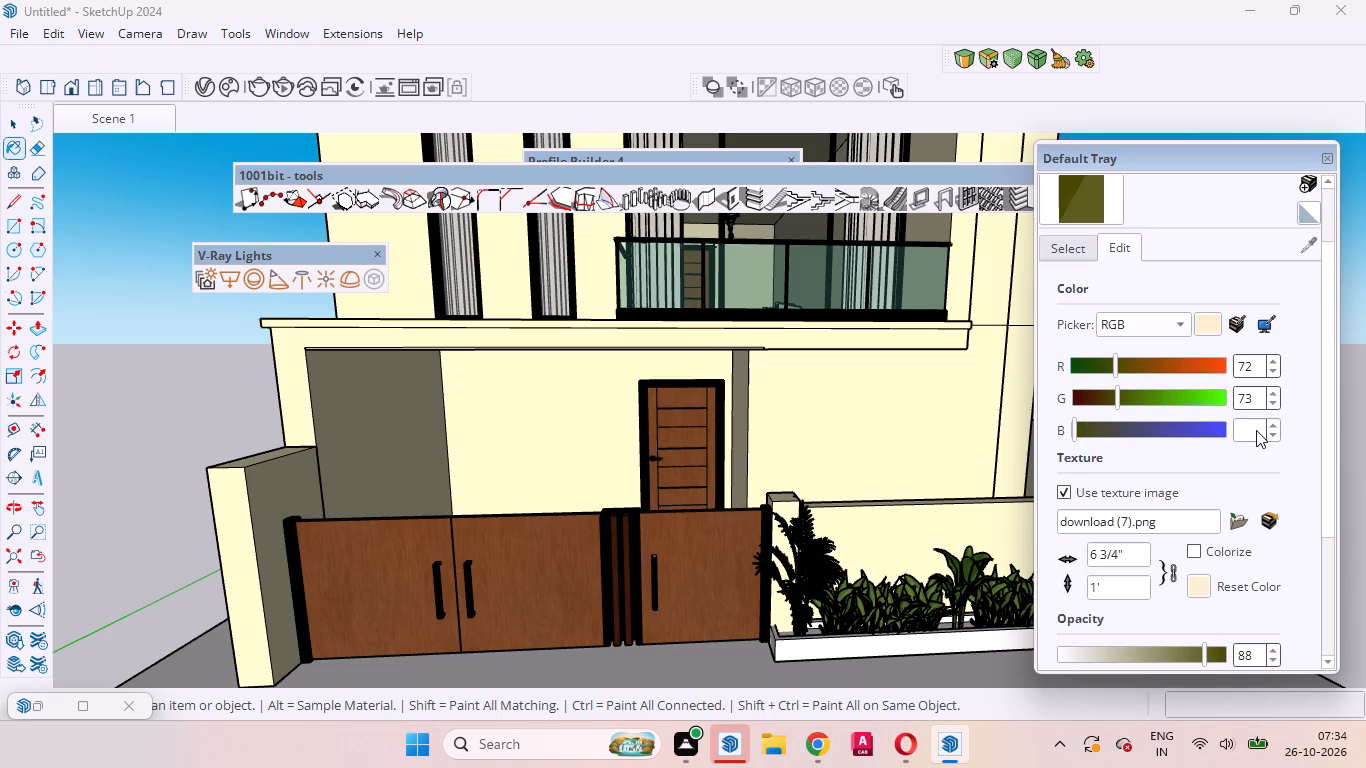
{"action": "key", "text": "Escape"}
{"action": "key", "text": "Escape"}
{"action": "key", "text": "Escape"}
{"action": "scroll", "coordinate": [1234, 355], "scroll_direction": "up", "scroll_amount": 4}
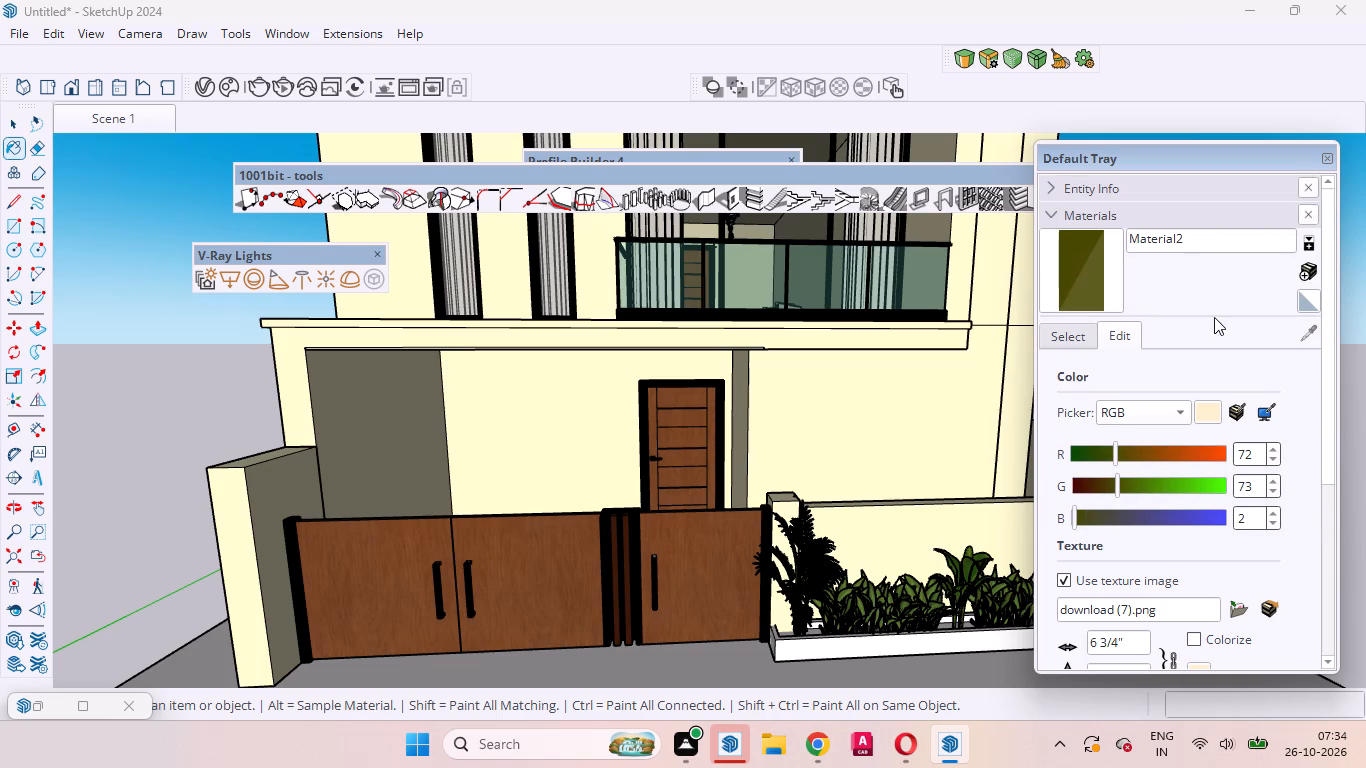
Choose the in-model material Aluminum_Anodized_DarkGray and set its green value to 73 and blue value to 74.
{"action": "left_click", "coordinate": [1063, 335]}
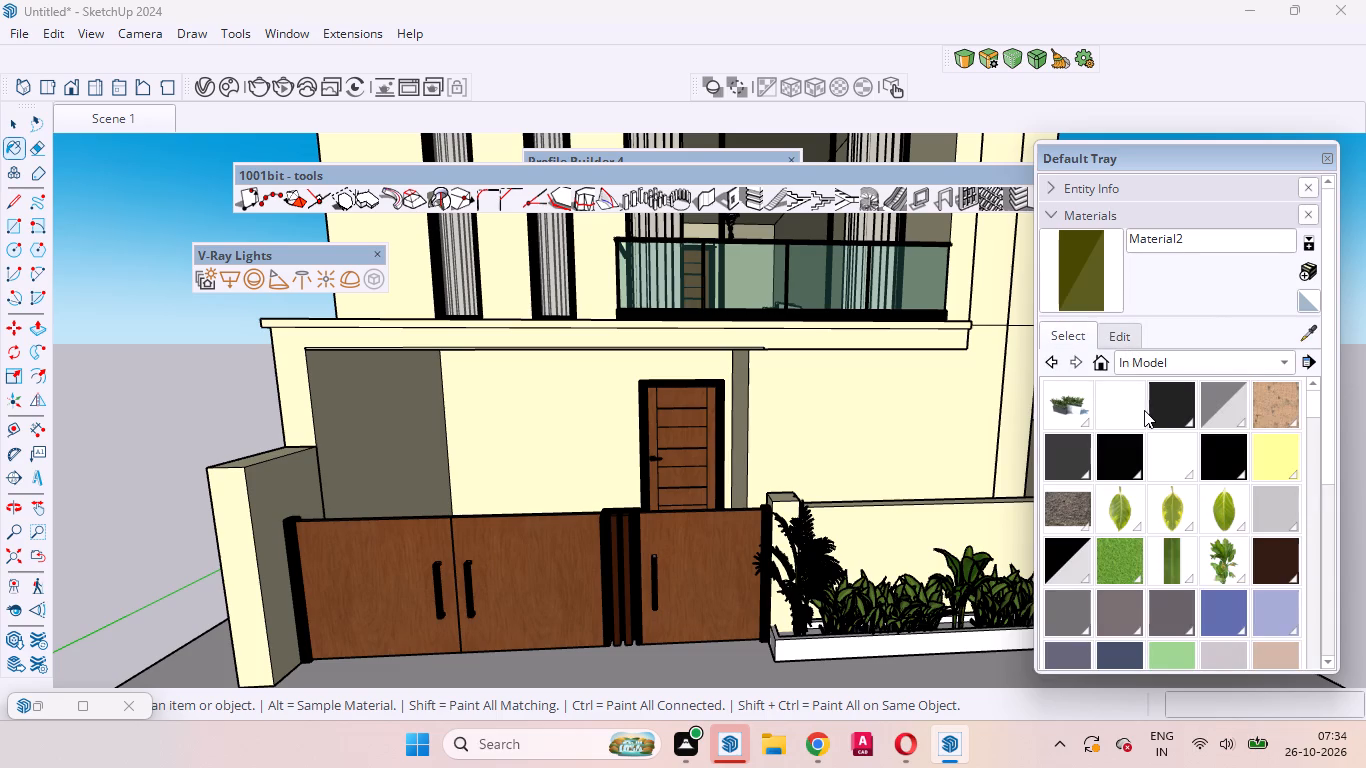
{"action": "left_click", "coordinate": [1186, 398]}
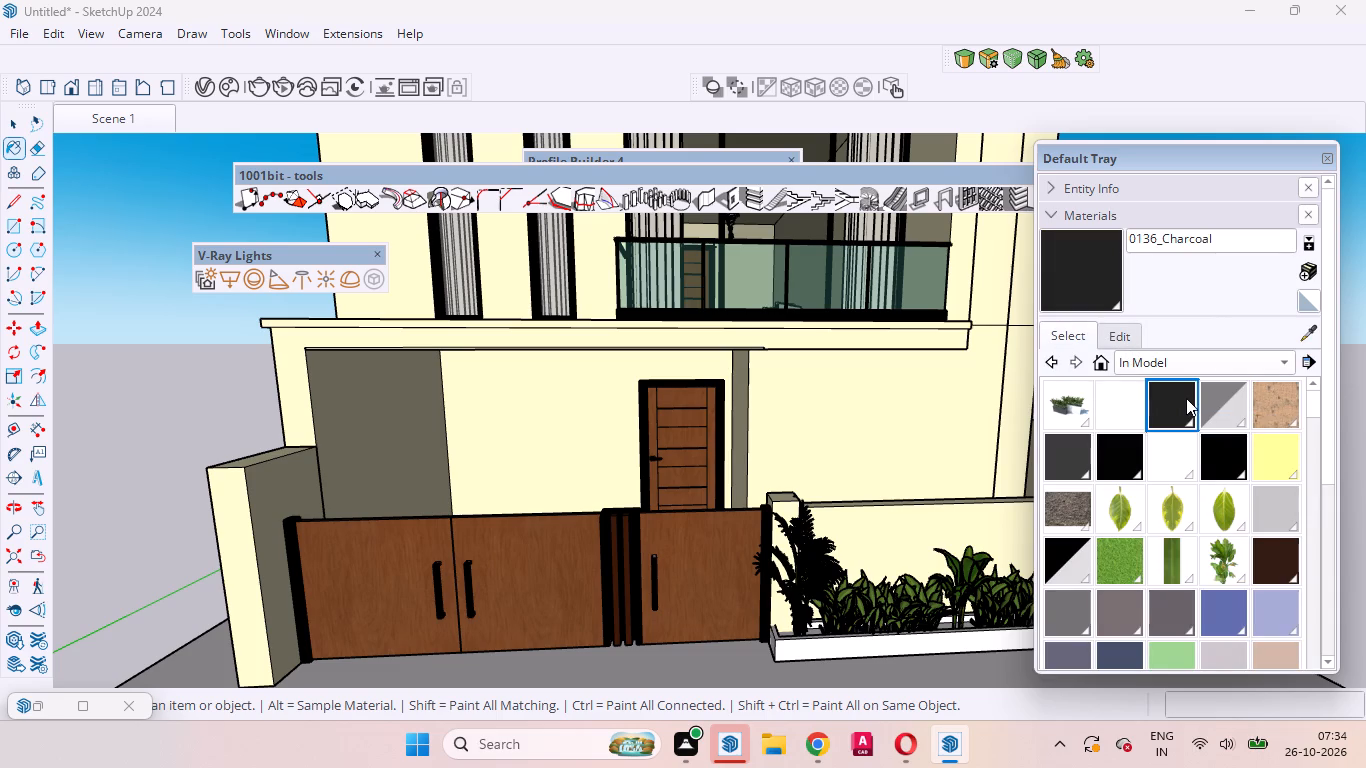
{"action": "scroll", "coordinate": [1079, 251], "scroll_direction": "up", "scroll_amount": 7}
{"action": "left_click", "coordinate": [1067, 465]}
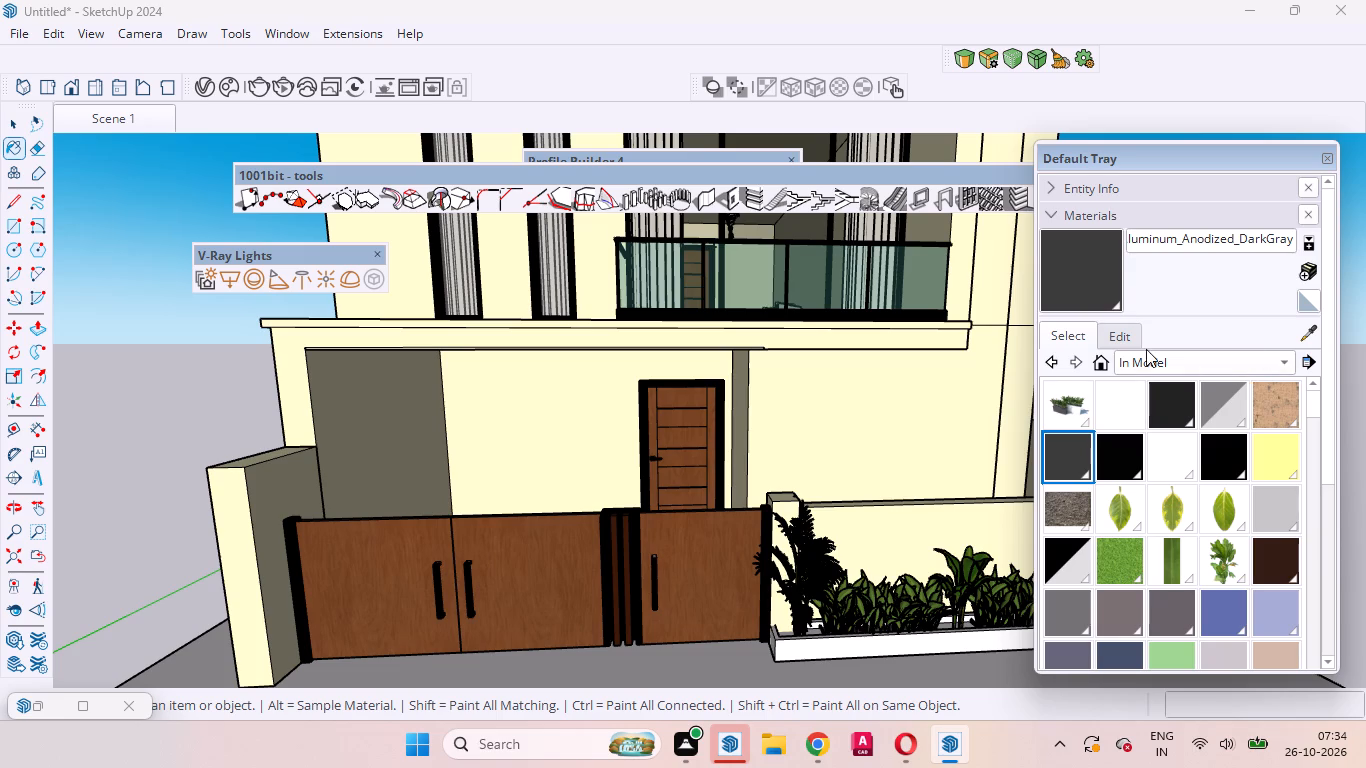
{"action": "left_click", "coordinate": [1106, 342]}
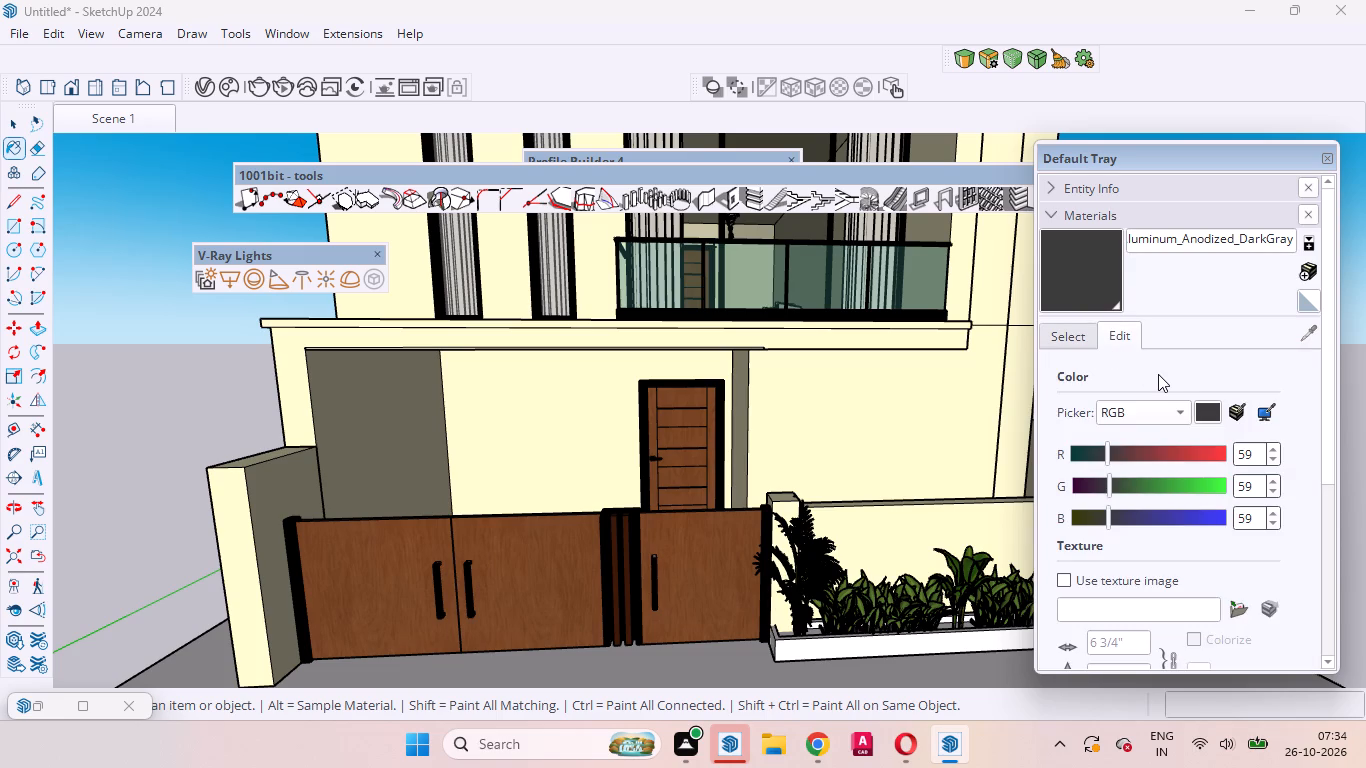
{"action": "left_click", "coordinate": [1260, 508]}
{"action": "key", "text": "BackSpace"}
{"action": "key", "text": "BackSpace"}
{"action": "type", "text": "74"}
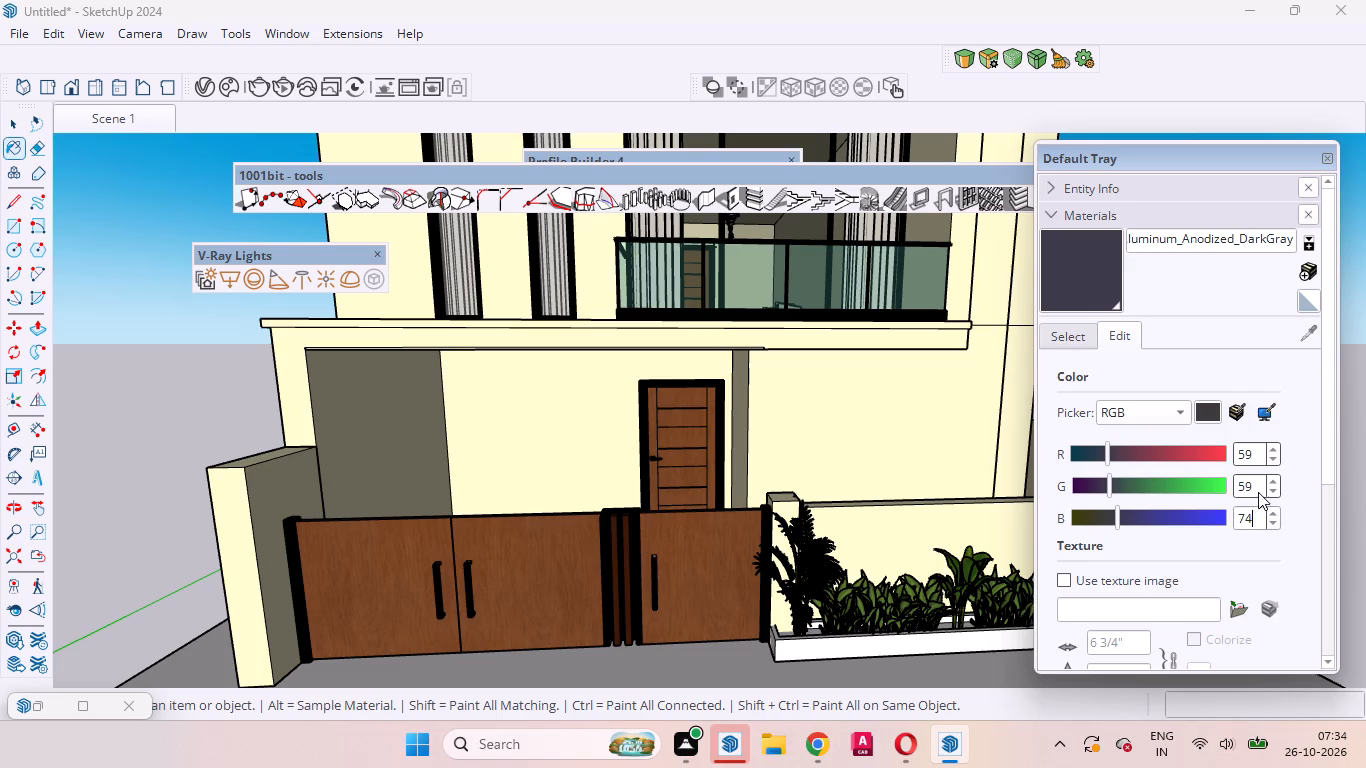
{"action": "left_click", "coordinate": [1258, 489]}
{"action": "key", "text": "BackSpace"}
{"action": "key", "text": "BackSpace"}
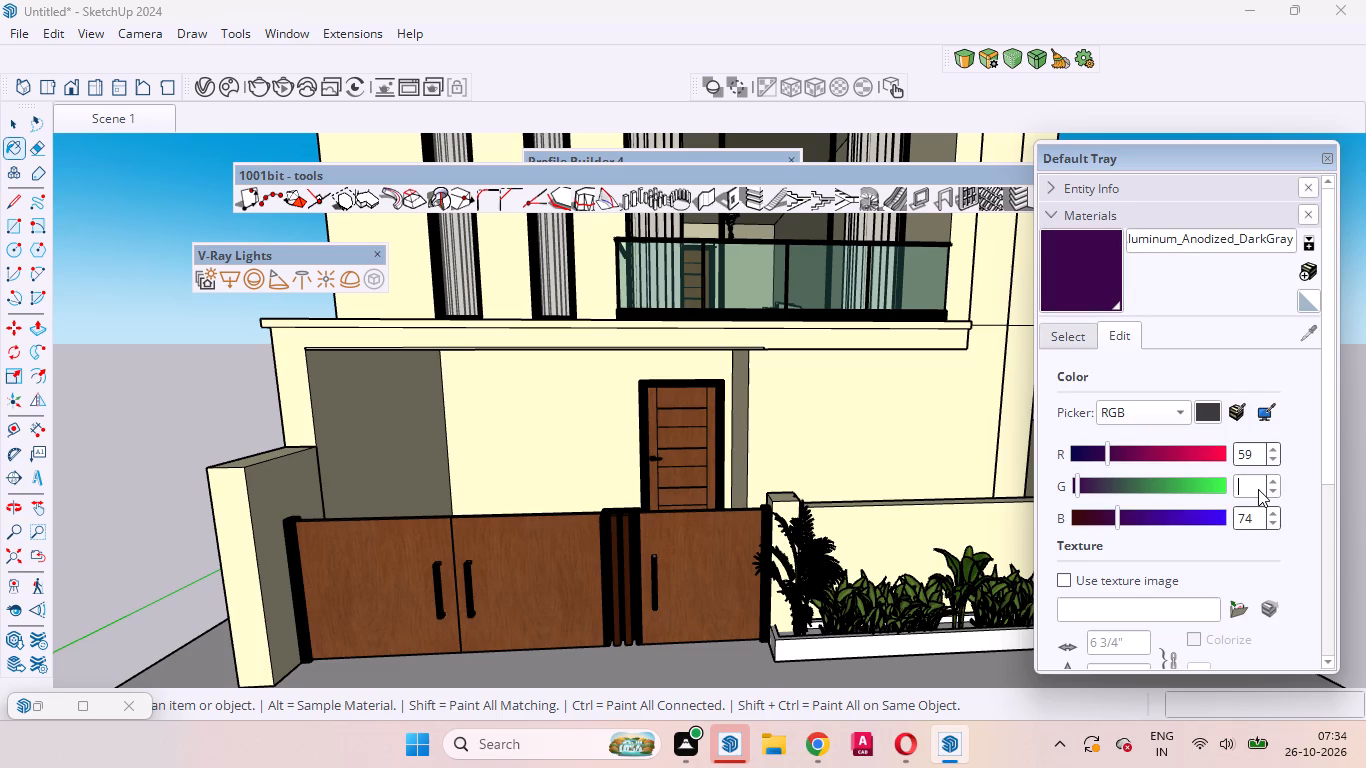
{"action": "type", "text": "73"}
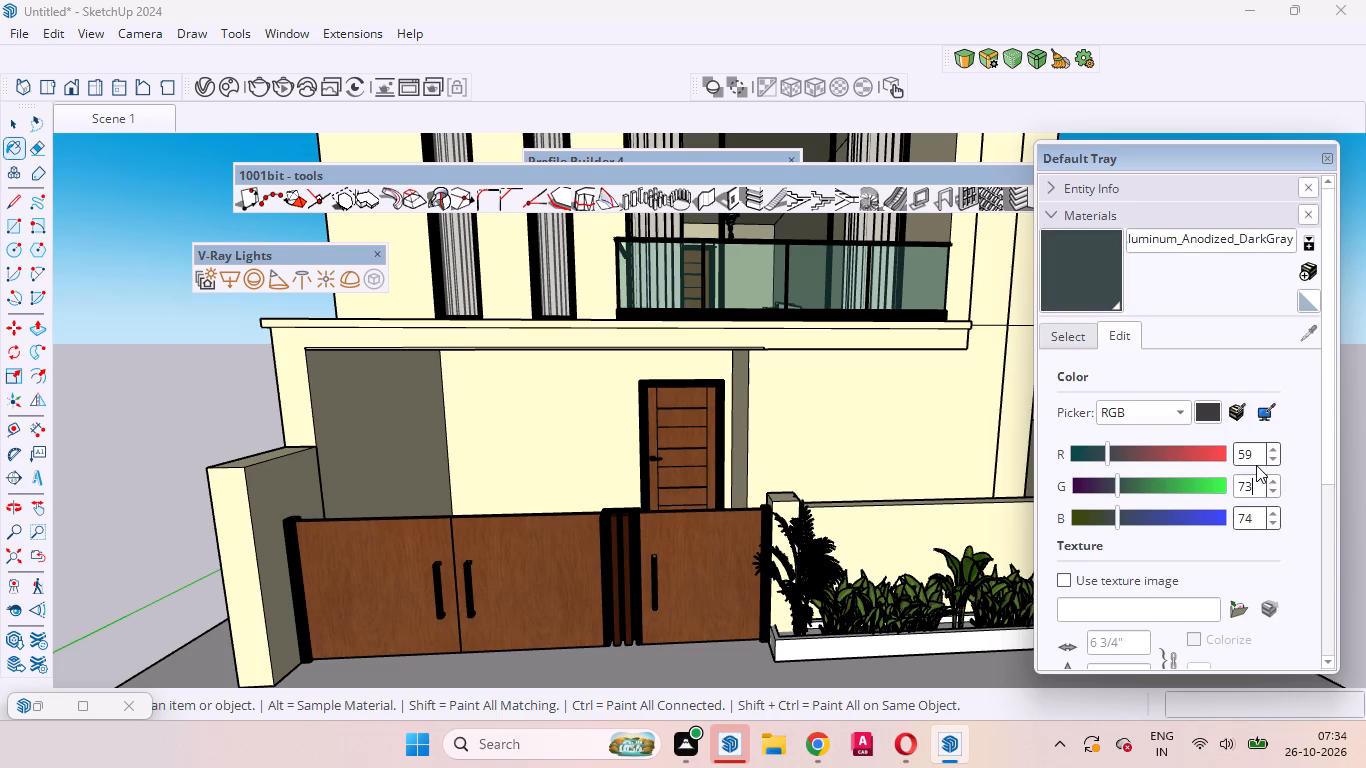
{"action": "left_click", "coordinate": [1256, 453]}
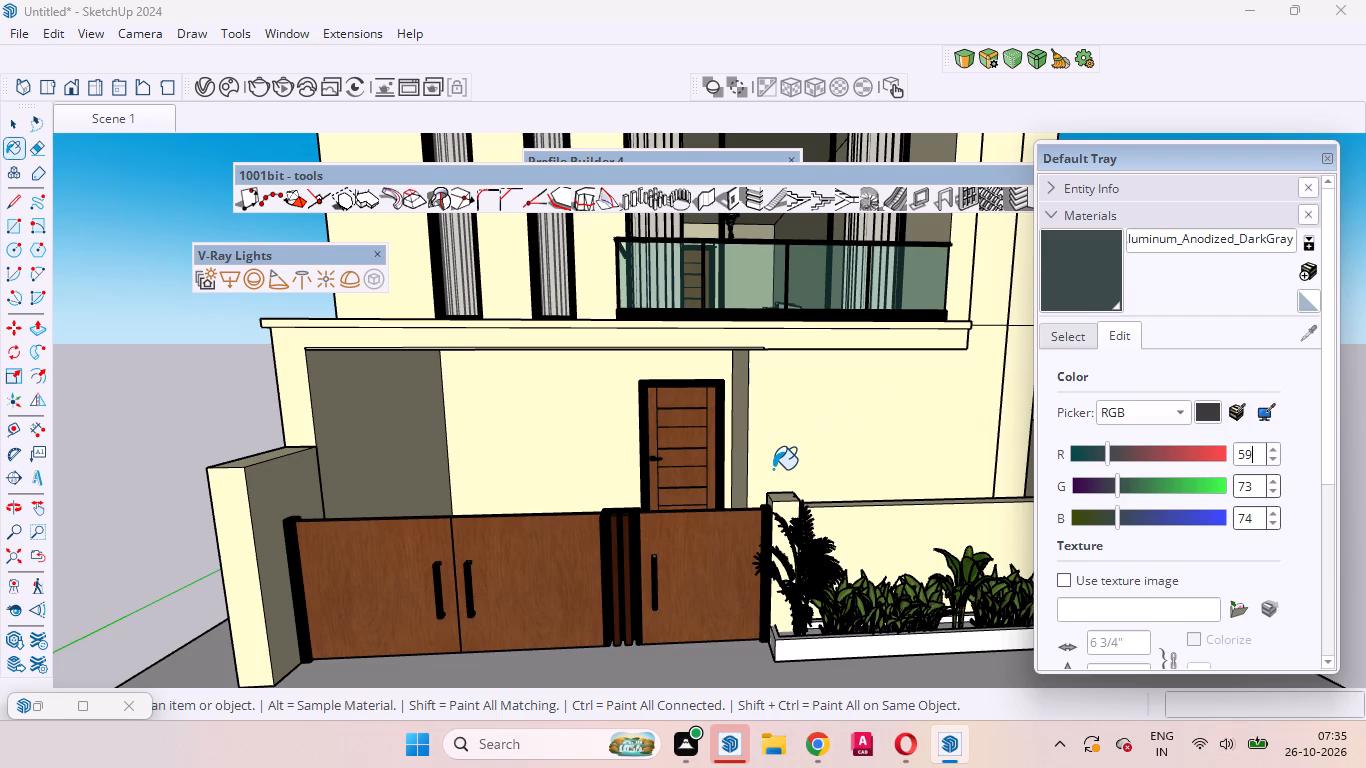
Open the house group and paint the first-floor slab's front face and projecting edge with the edited Aluminum_Anodized_DarkGray material.
{"action": "key", "text": "space"}
{"action": "left_click", "coordinate": [8, 127]}
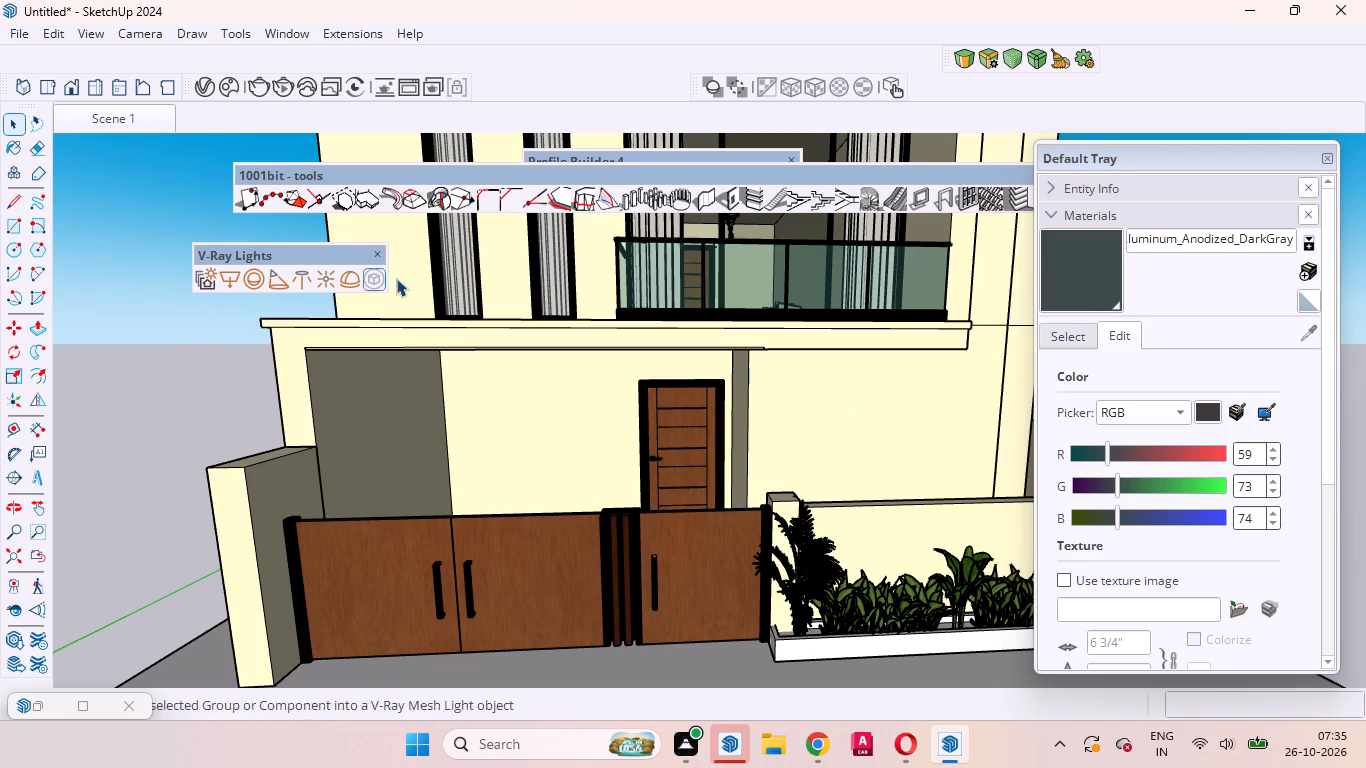
{"action": "double_click", "coordinate": [426, 334]}
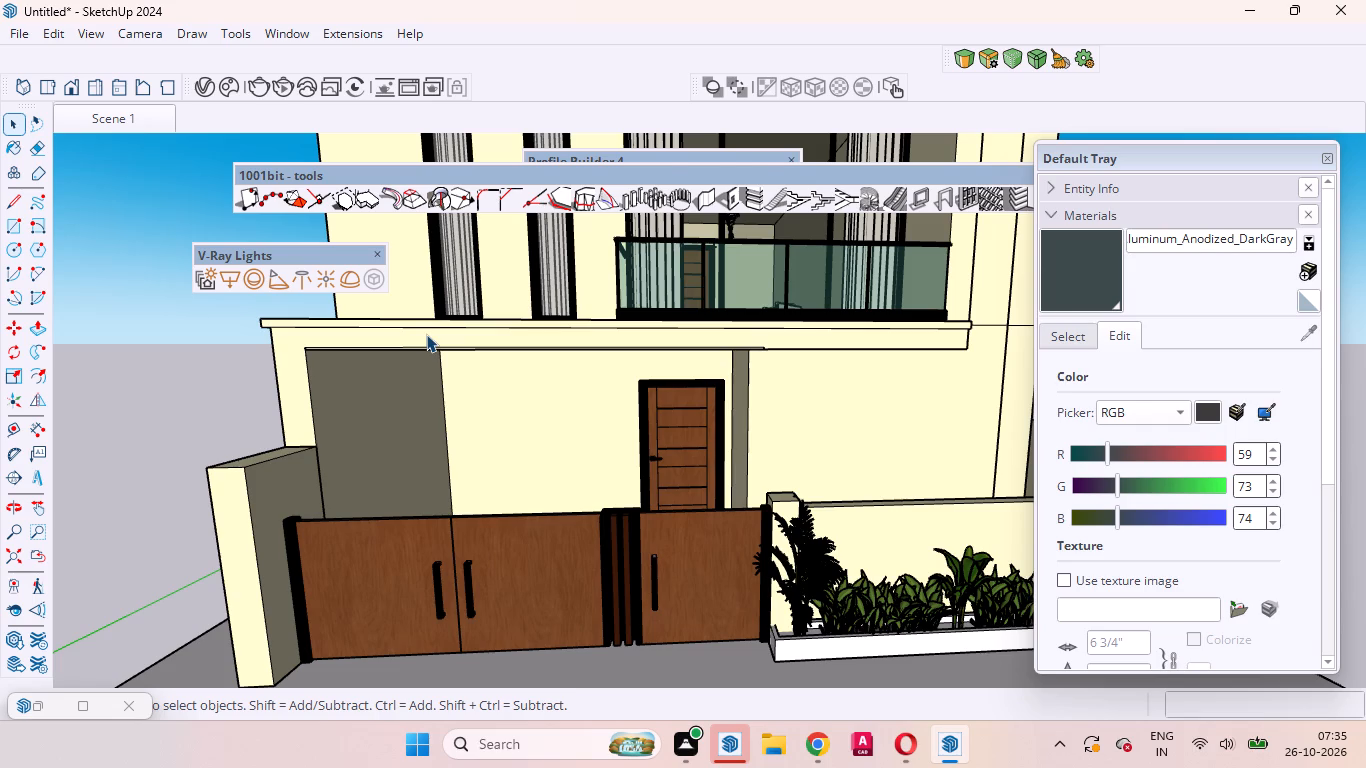
{"action": "left_click", "coordinate": [426, 334]}
{"action": "left_click", "coordinate": [426, 334]}
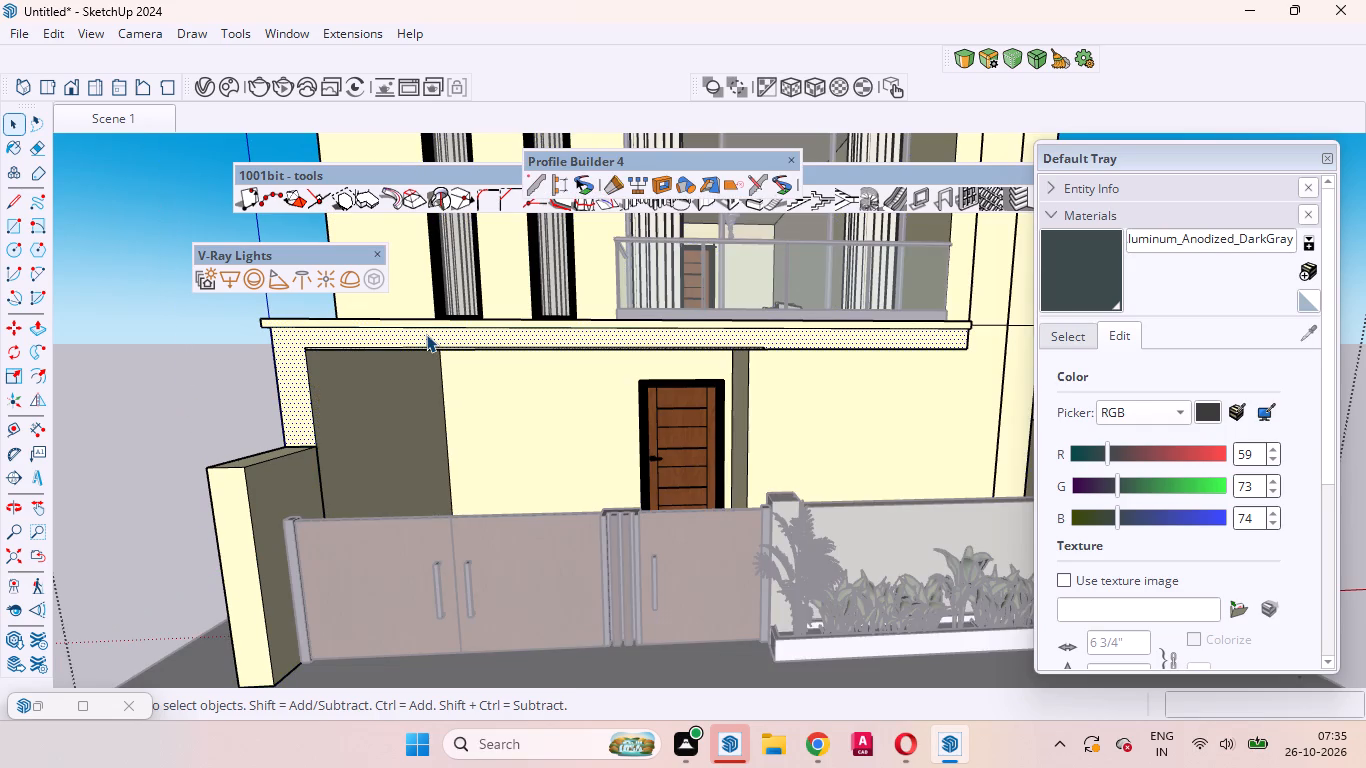
{"action": "left_click", "coordinate": [1082, 270]}
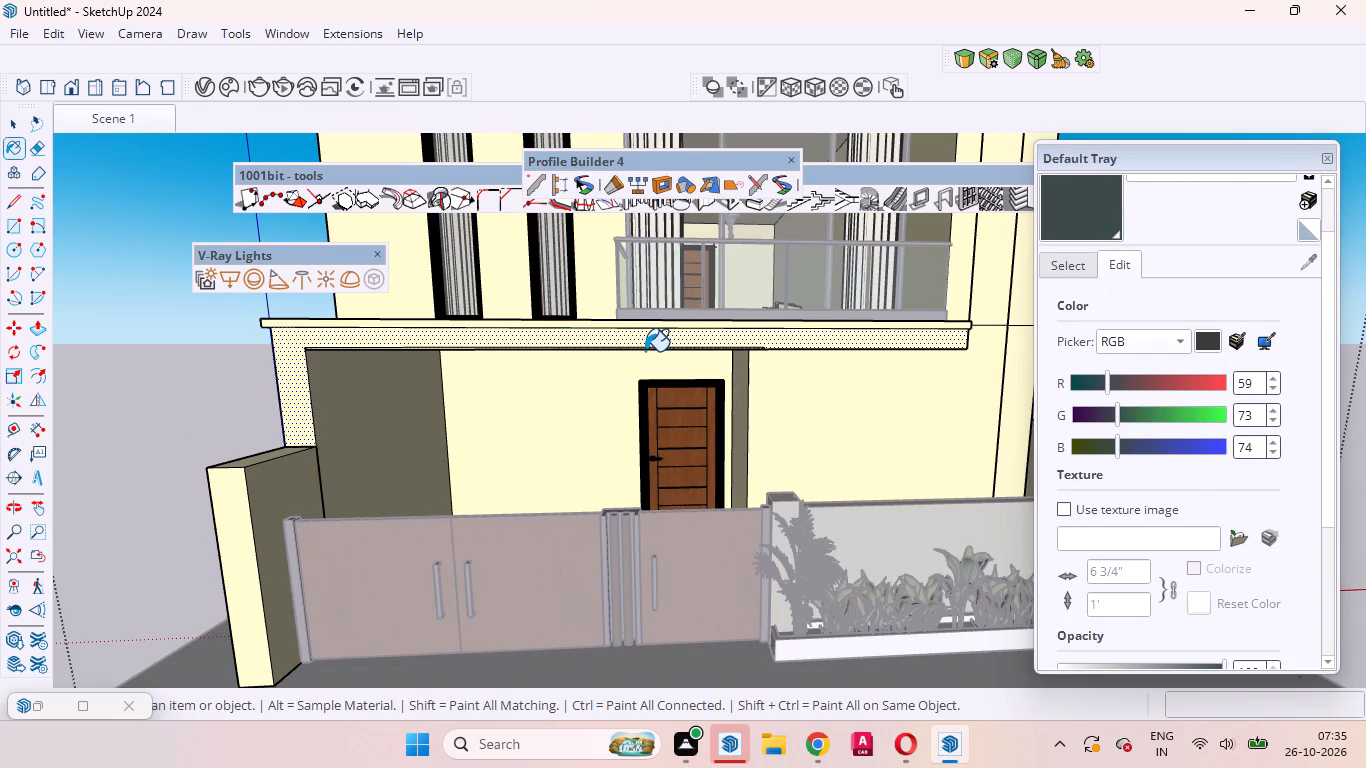
{"action": "left_click", "coordinate": [616, 341]}
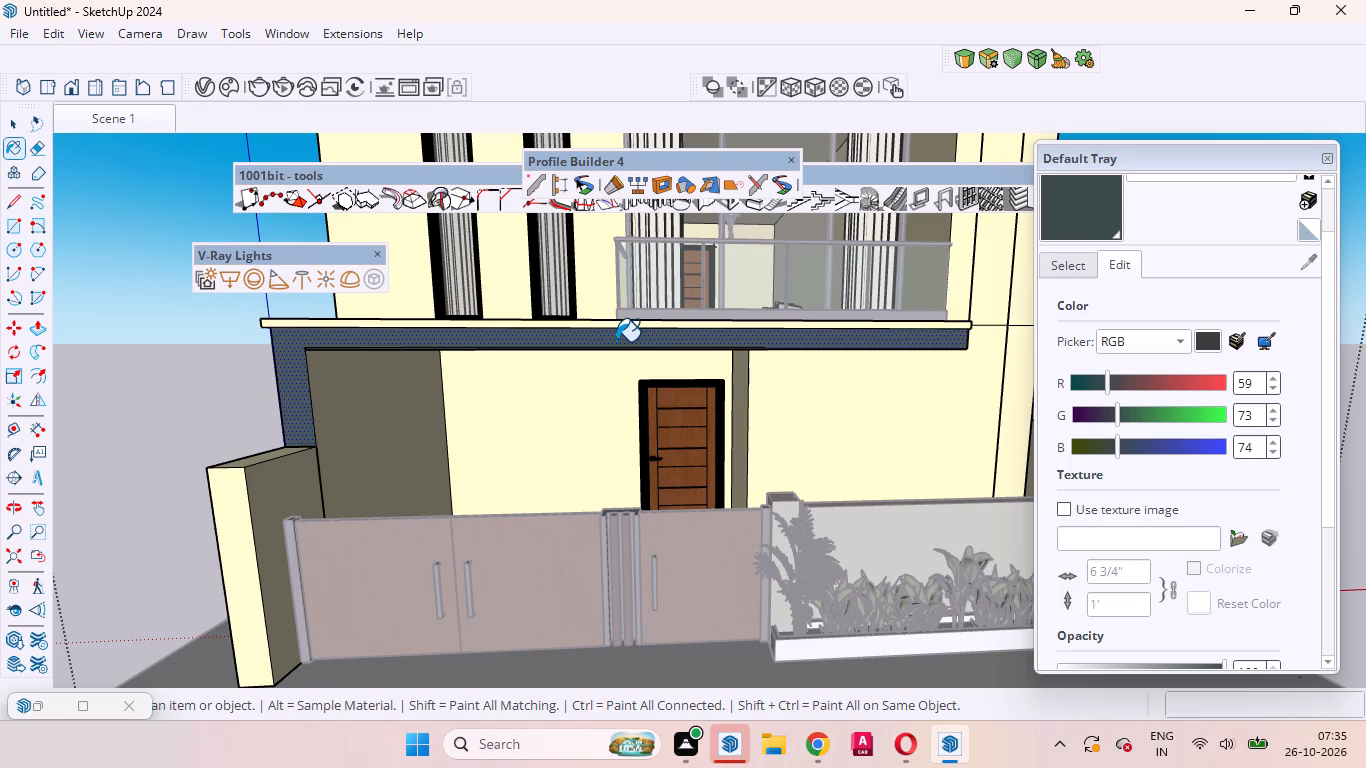
{"action": "left_click", "coordinate": [574, 326]}
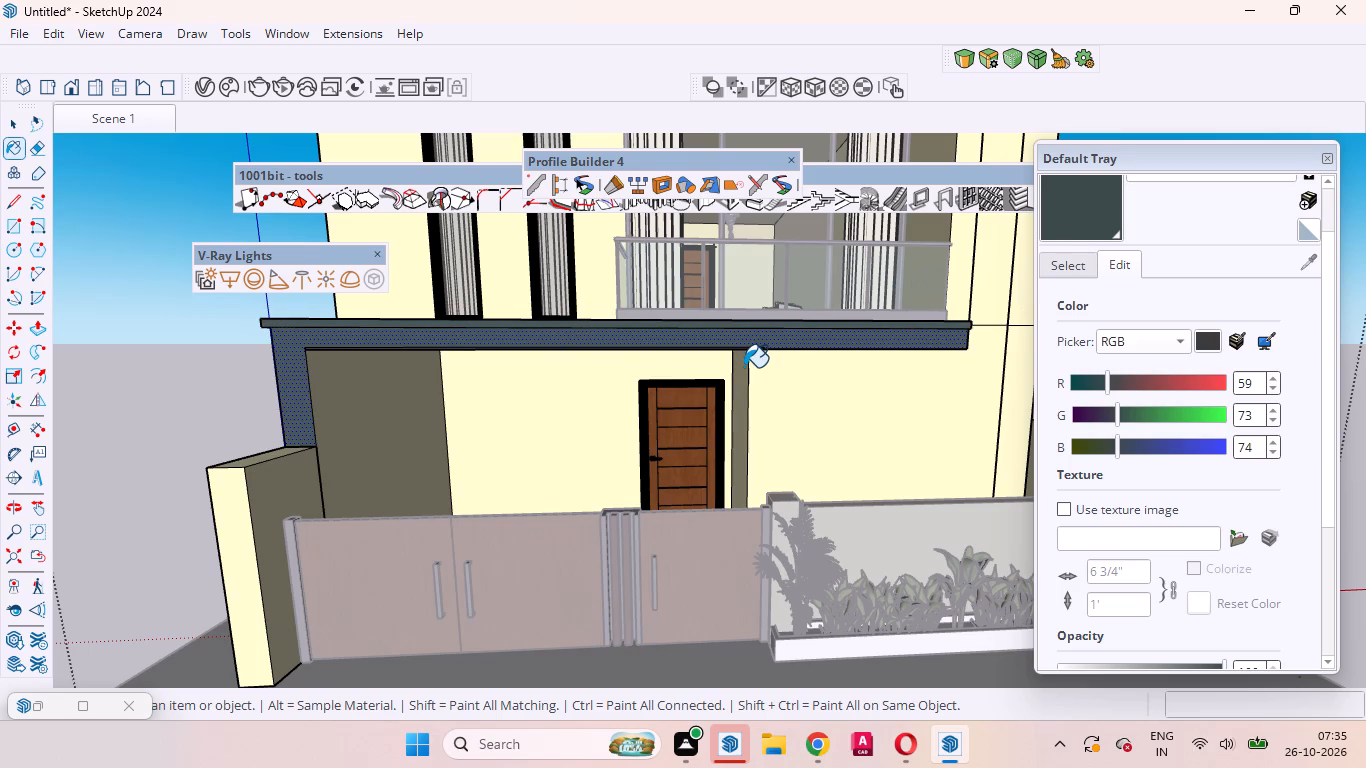
Paint the front face of the upper balcony's frame and the ledge above it with Aluminum_Anodized_DarkGray.
{"action": "scroll", "coordinate": [744, 367], "scroll_direction": "down", "scroll_amount": 10}
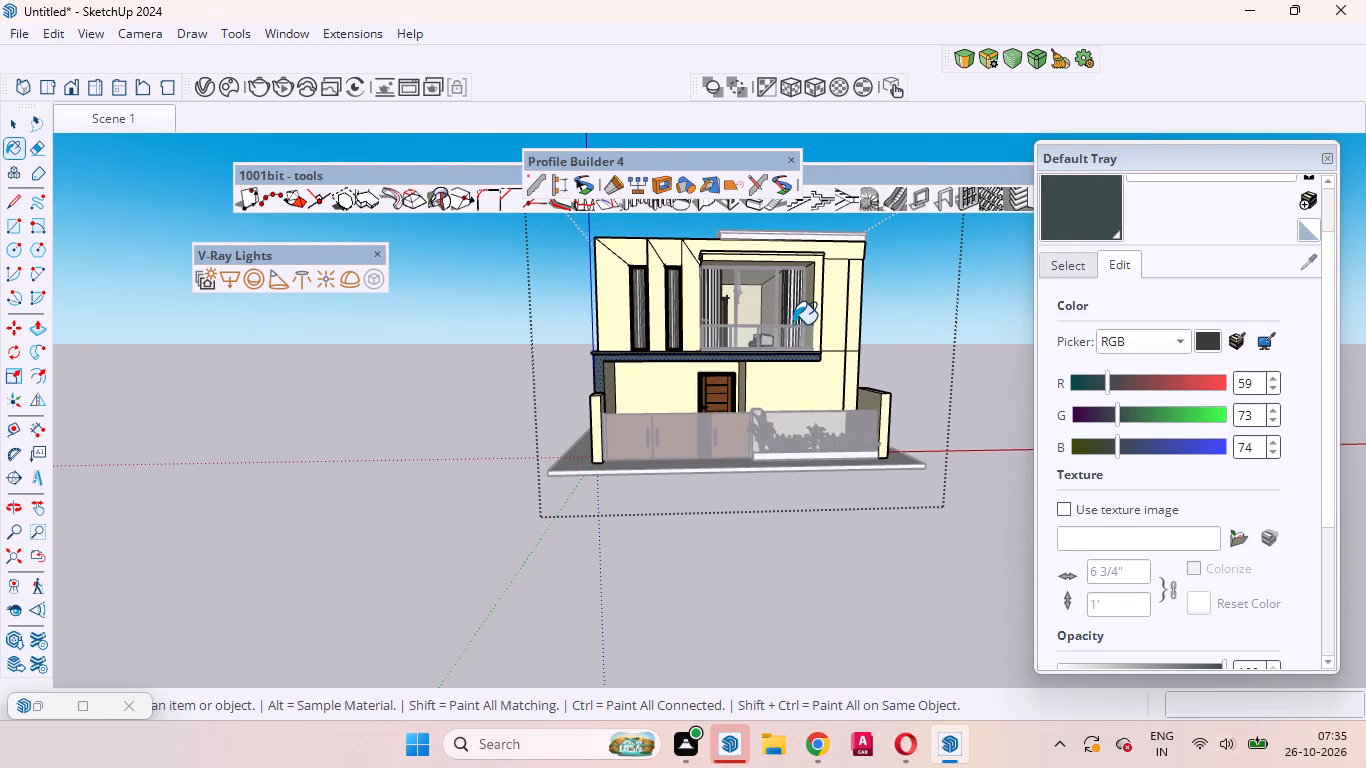
{"action": "scroll", "coordinate": [816, 274], "scroll_direction": "up", "scroll_amount": 13}
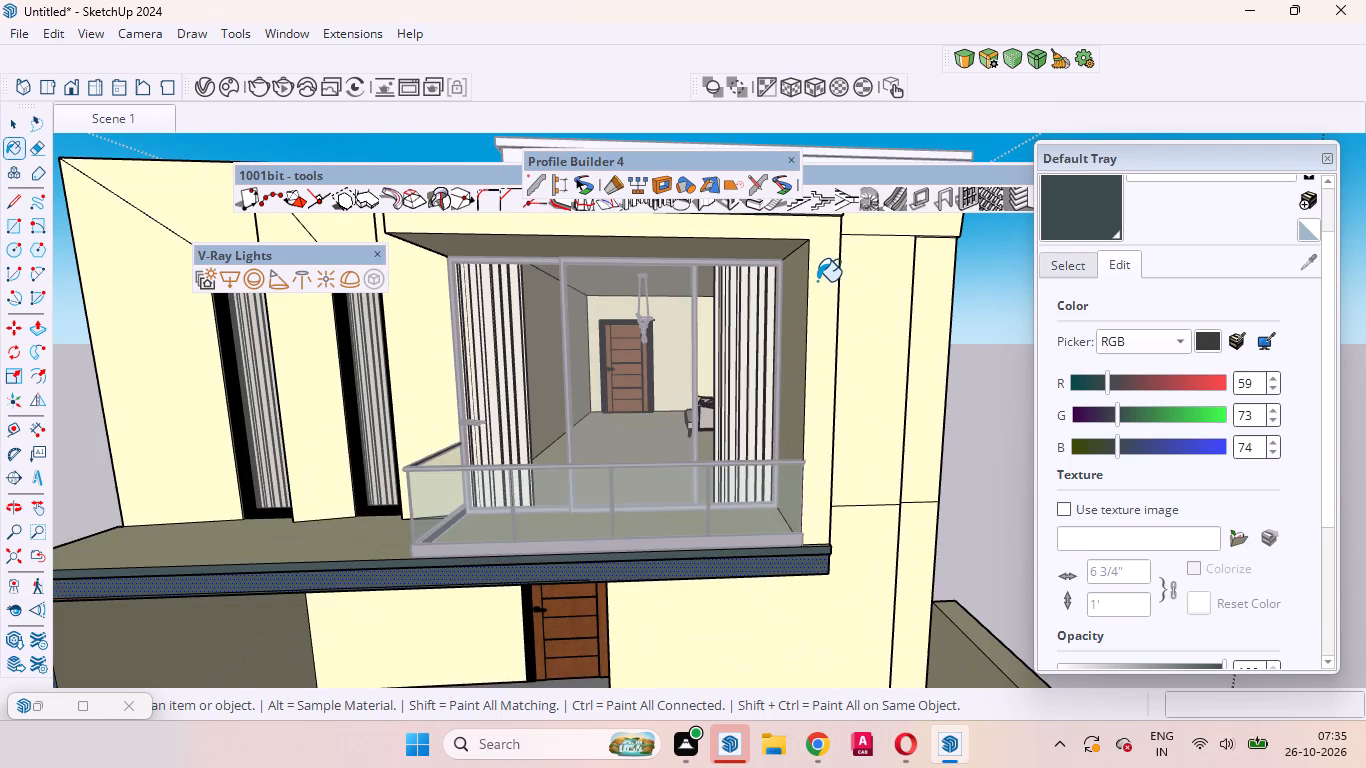
{"action": "left_click", "coordinate": [817, 281]}
{"action": "scroll", "coordinate": [904, 336], "scroll_direction": "down", "scroll_amount": 5}
{"action": "scroll", "coordinate": [710, 243], "scroll_direction": "up", "scroll_amount": 6}
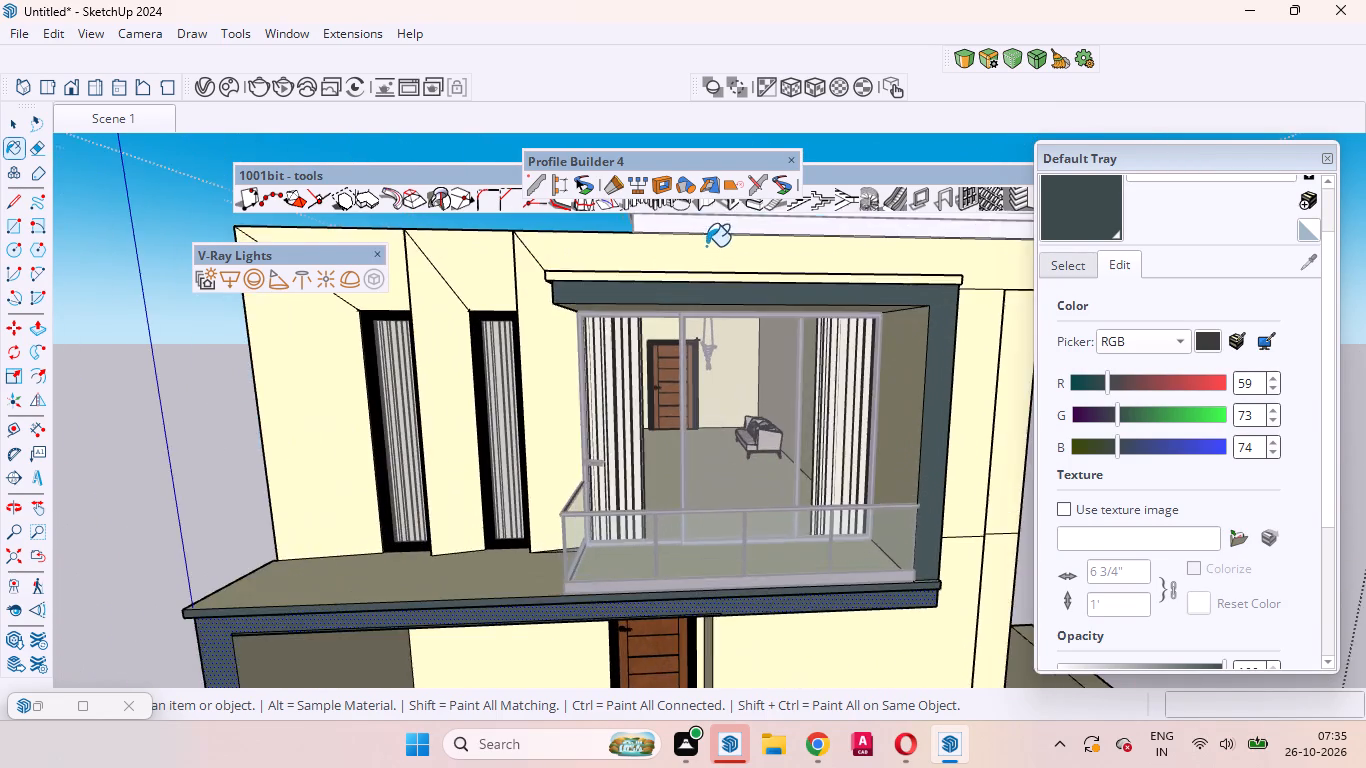
{"action": "scroll", "coordinate": [706, 246], "scroll_direction": "up", "scroll_amount": 2}
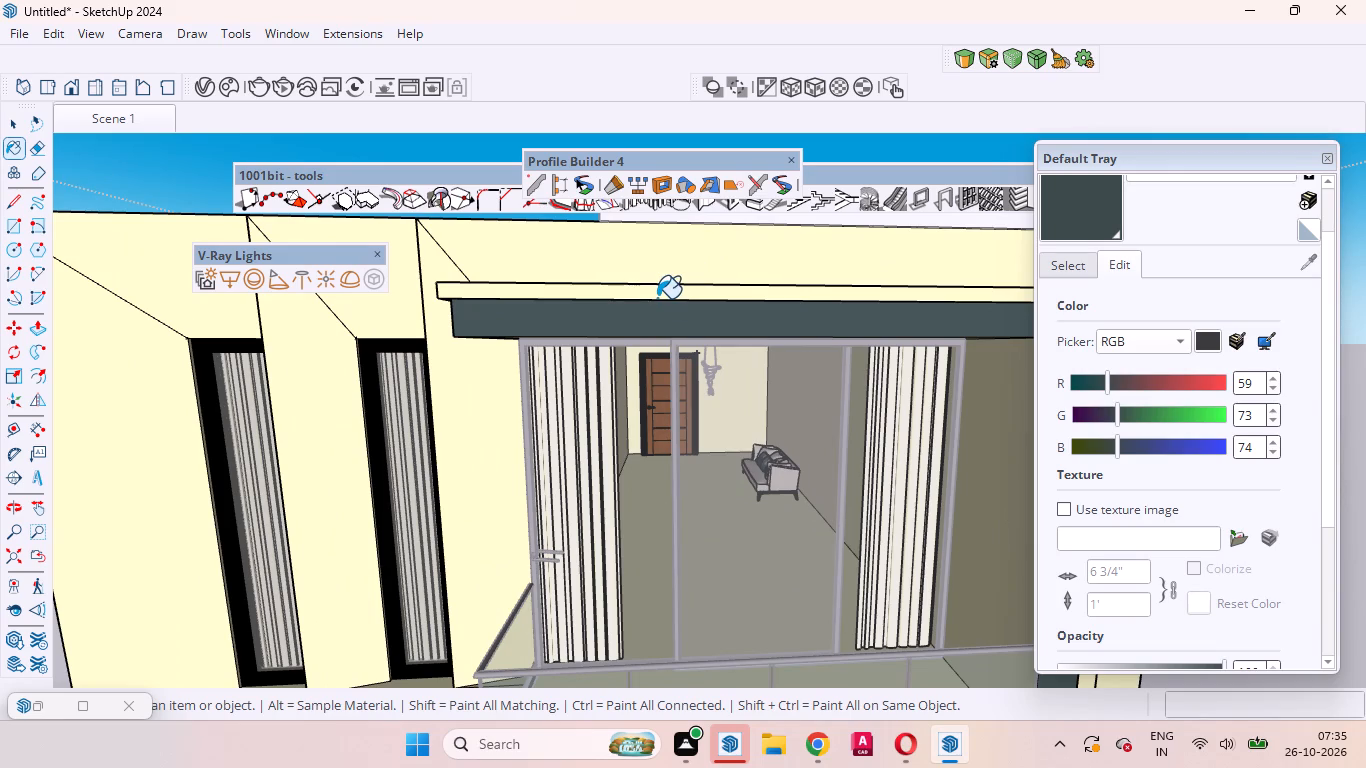
{"action": "left_click", "coordinate": [650, 293]}
{"action": "scroll", "coordinate": [682, 285], "scroll_direction": "down", "scroll_amount": 5}
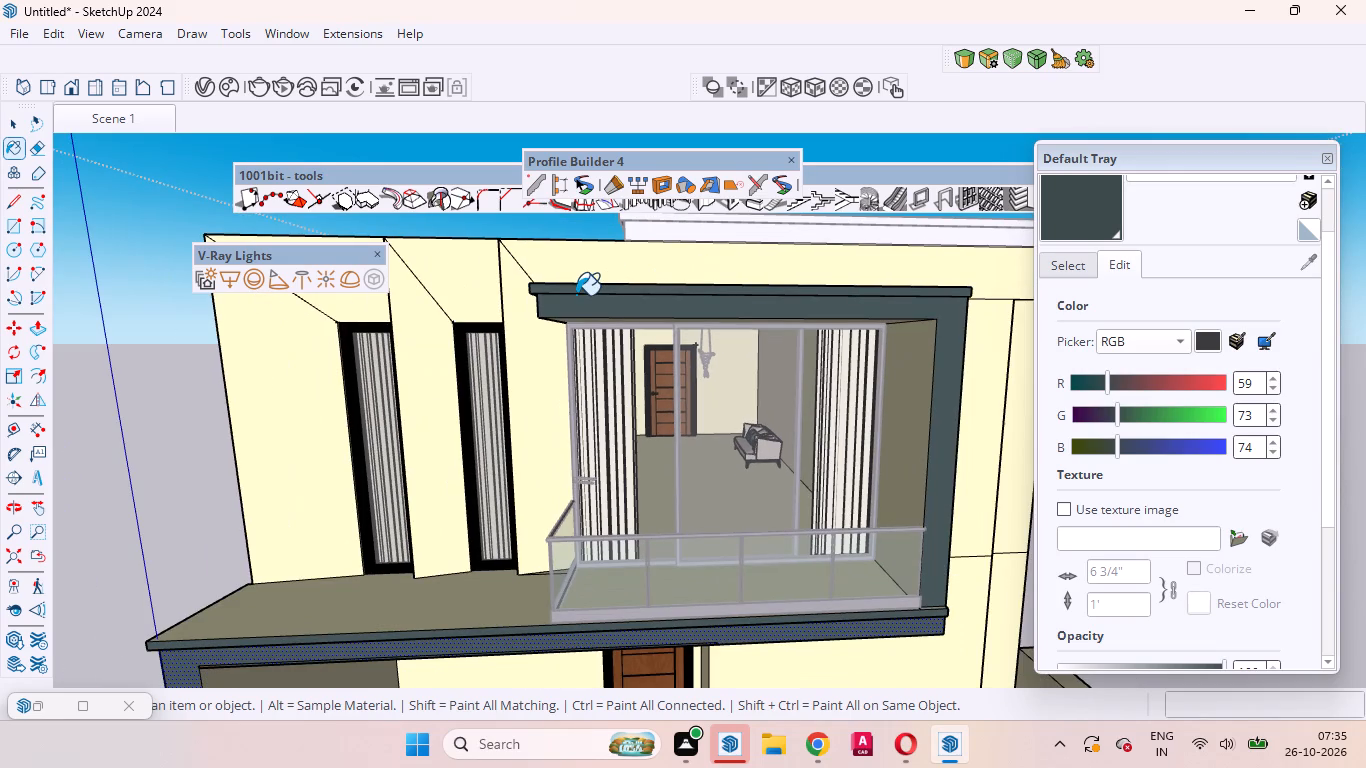
Paint the side faces of the balcony frame's top beam and its ledge, facing the tall windows, with Aluminum_Anodized_DarkGray.
{"action": "middle_click_drag", "start_coordinate": [576, 295], "coordinate": [976, 342]}
{"action": "scroll", "coordinate": [736, 333], "scroll_direction": "up", "scroll_amount": 5}
{"action": "left_click", "coordinate": [708, 341]}
{"action": "scroll", "coordinate": [704, 337], "scroll_direction": "up", "scroll_amount": 4}
{"action": "left_click", "coordinate": [717, 271]}
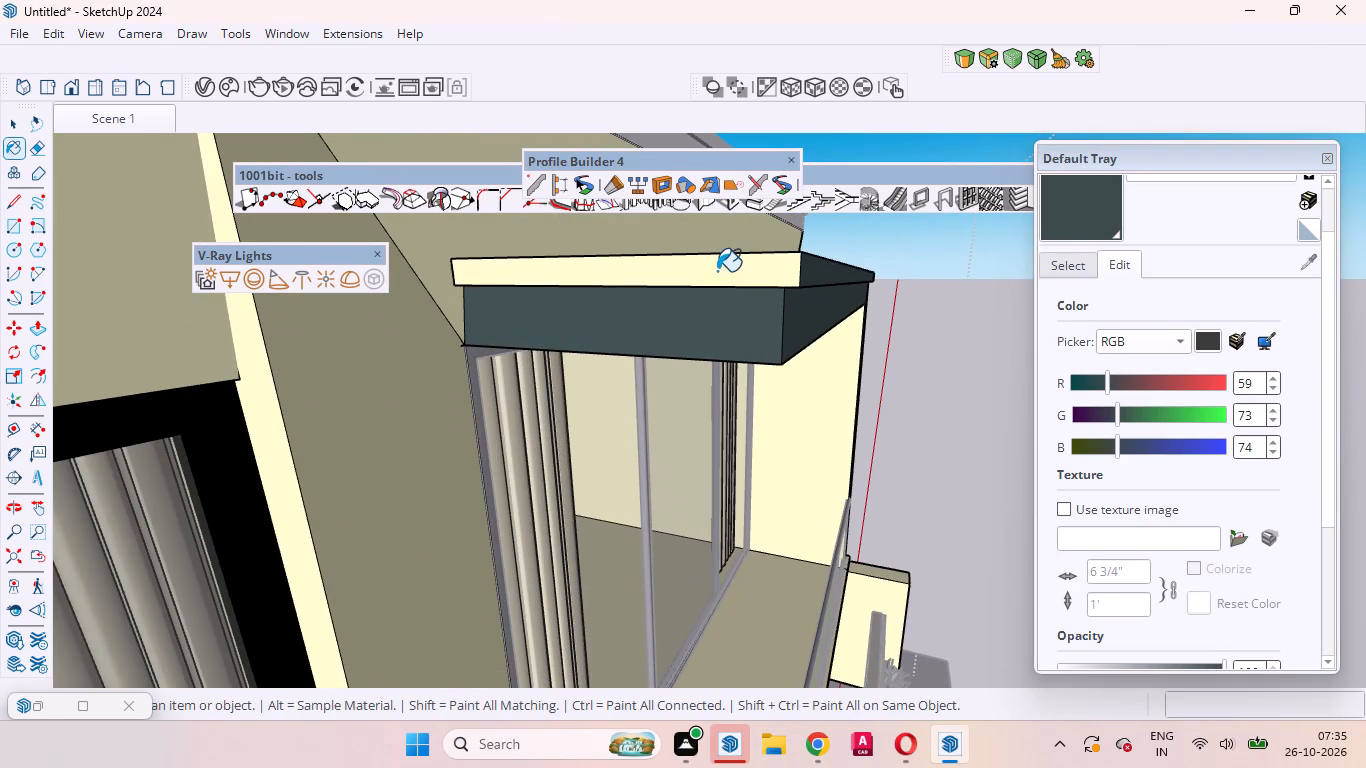
Close the house group and examine the painted facade and the unpainted slab on top of the roof.
{"action": "scroll", "coordinate": [732, 276], "scroll_direction": "up", "scroll_amount": 1}
{"action": "middle_click_drag", "start_coordinate": [732, 276], "coordinate": [469, 303]}
{"action": "scroll", "coordinate": [469, 301], "scroll_direction": "down", "scroll_amount": 16}
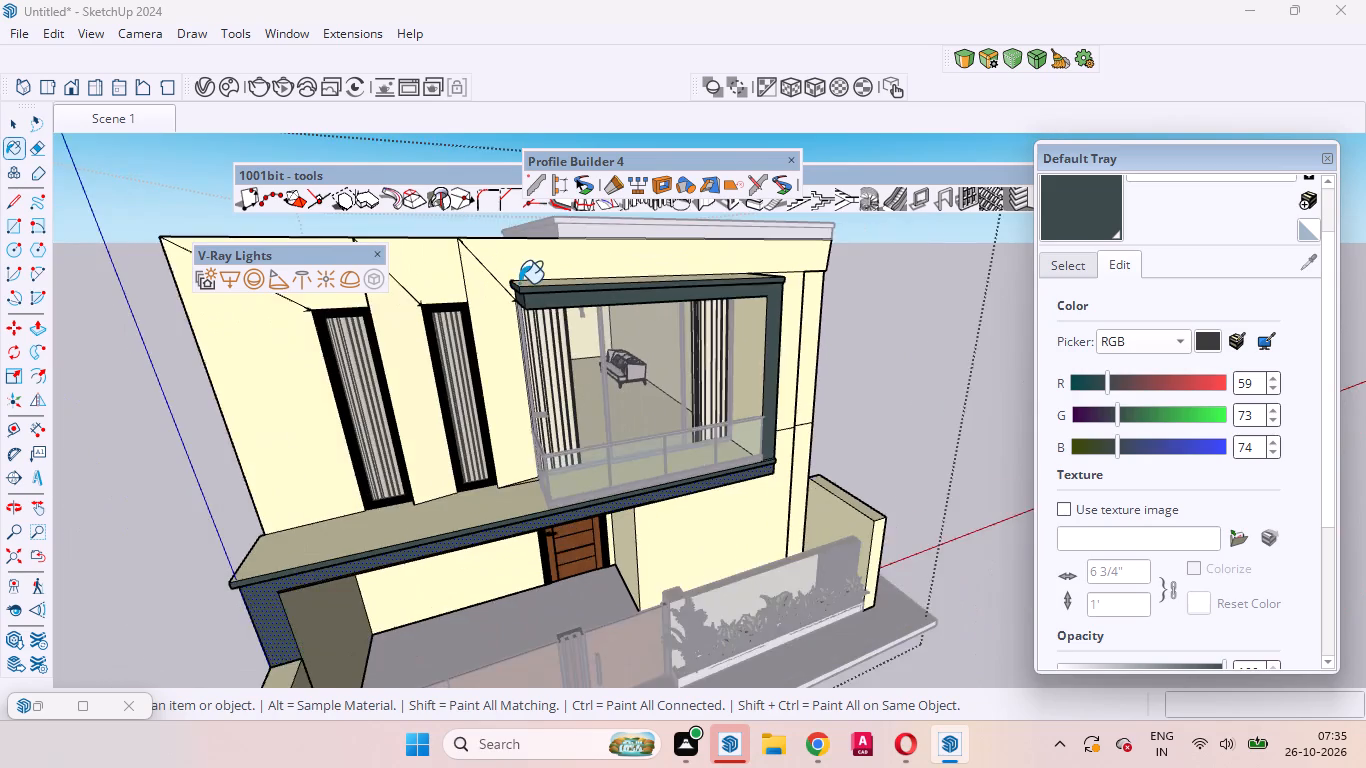
{"action": "scroll", "coordinate": [519, 283], "scroll_direction": "down", "scroll_amount": 11}
{"action": "scroll", "coordinate": [609, 341], "scroll_direction": "down", "scroll_amount": 5}
{"action": "scroll", "coordinate": [600, 316], "scroll_direction": "up", "scroll_amount": 5}
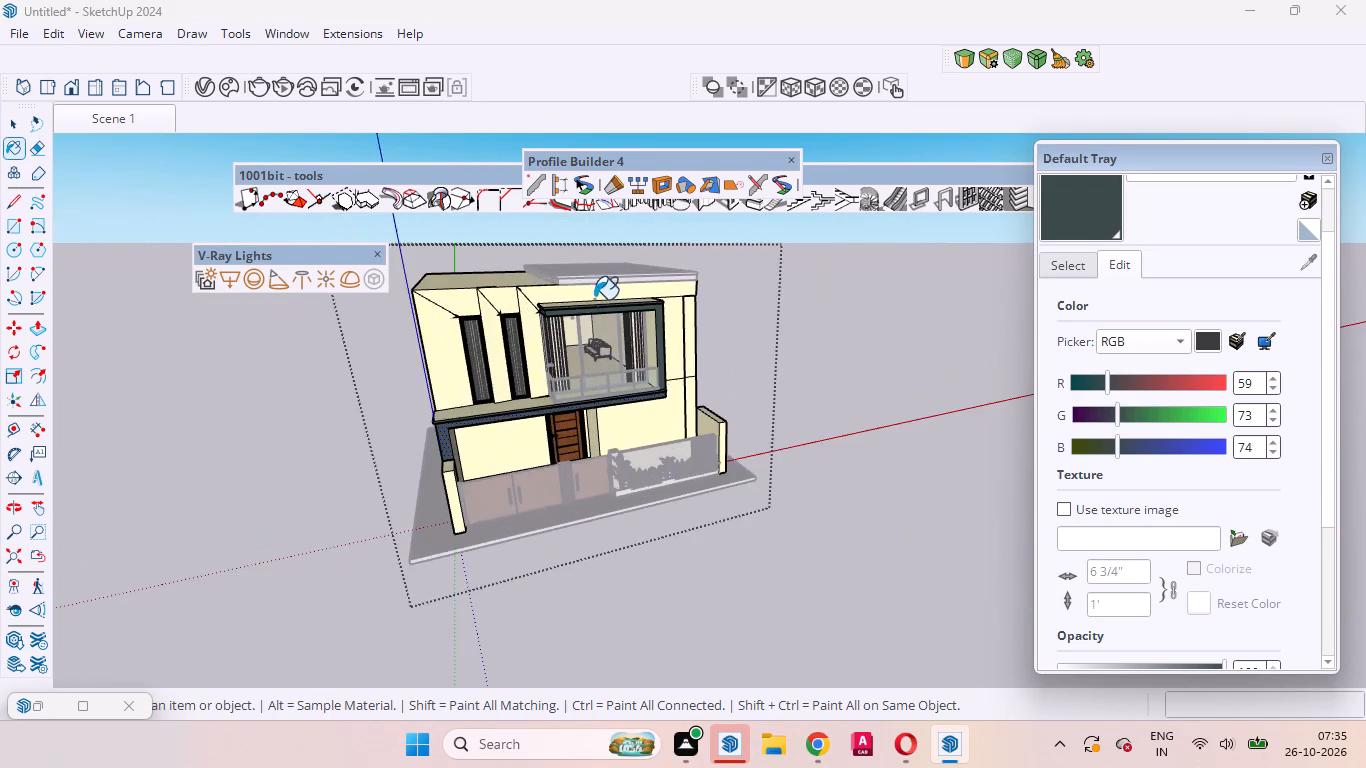
{"action": "scroll", "coordinate": [594, 299], "scroll_direction": "up", "scroll_amount": 8}
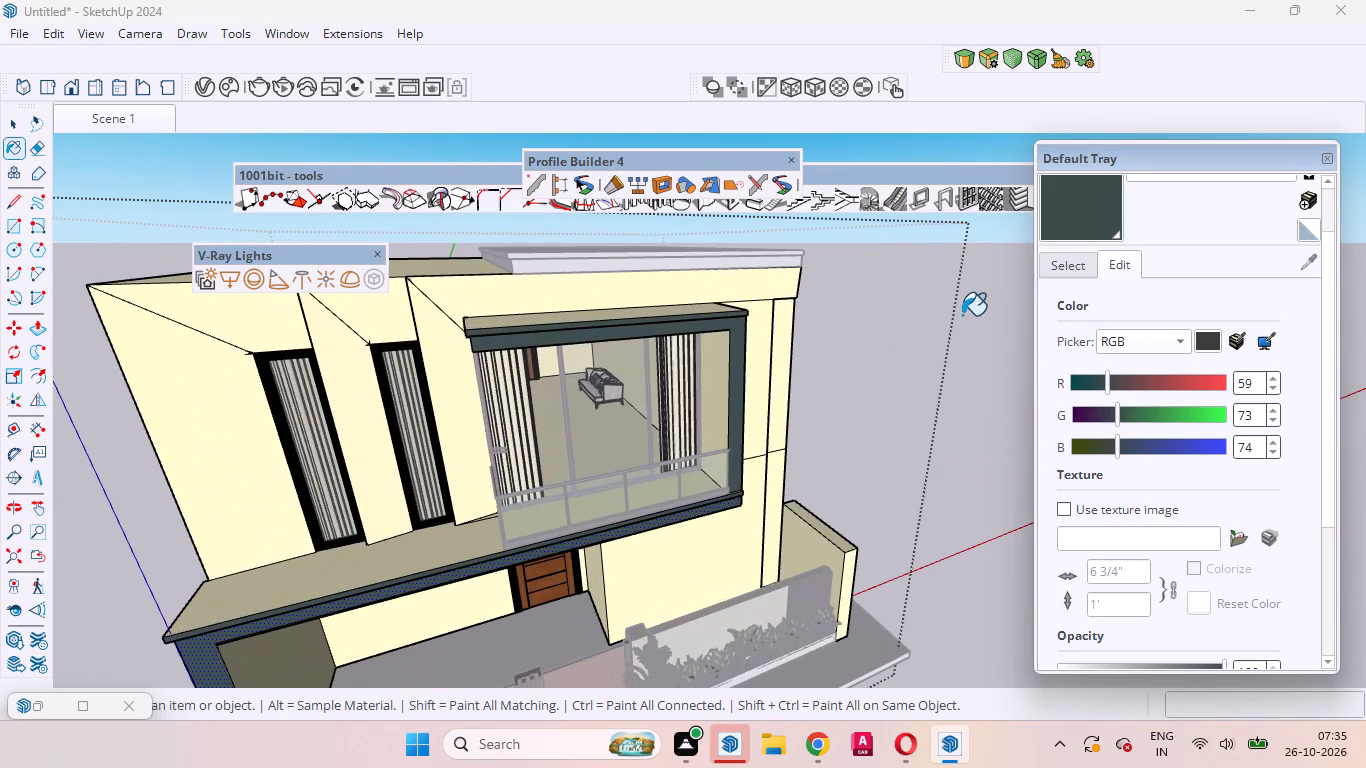
{"action": "key", "text": "space"}
{"action": "left_click", "coordinate": [869, 365]}
{"action": "left_click", "coordinate": [868, 365]}
{"action": "triple_click", "coordinate": [835, 362]}
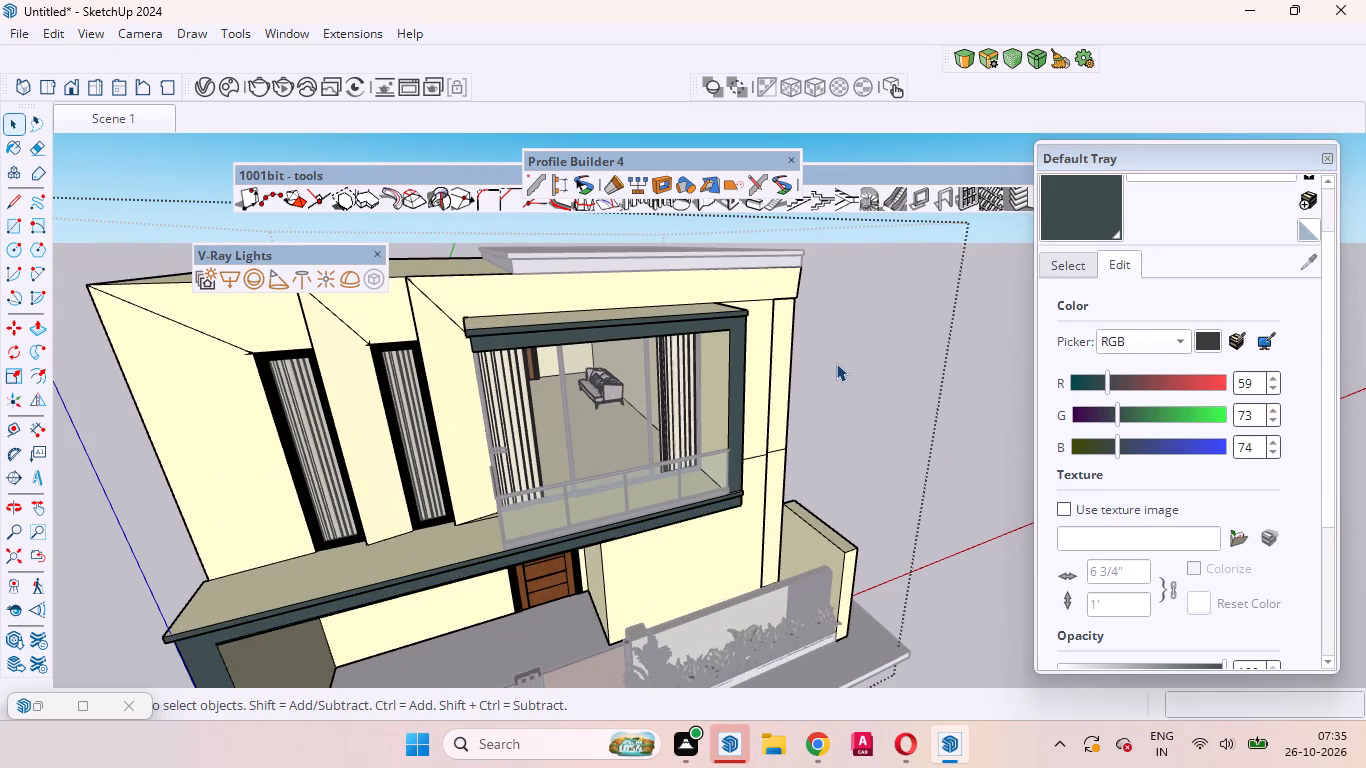
{"action": "middle_click_drag", "start_coordinate": [843, 392], "coordinate": [725, 326]}
{"action": "scroll", "coordinate": [739, 331], "scroll_direction": "down", "scroll_amount": 5}
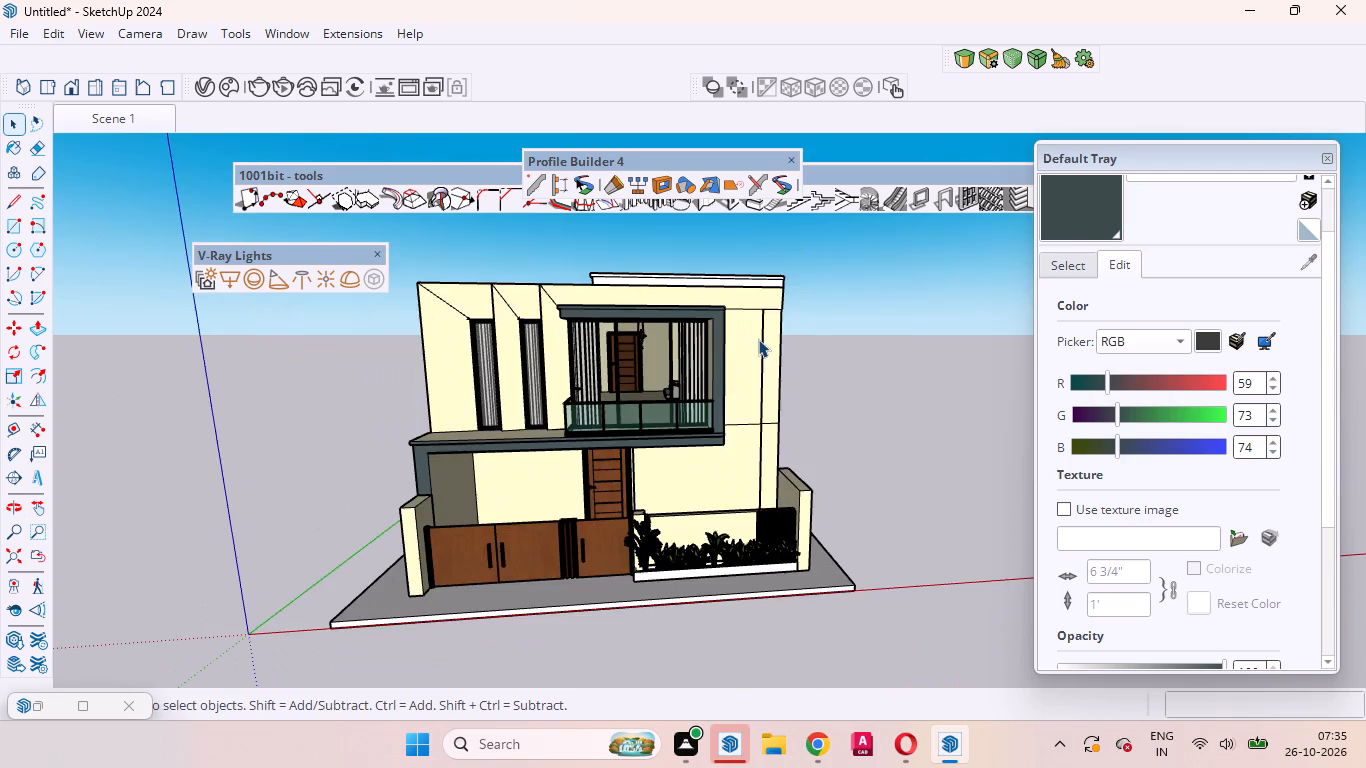
{"action": "scroll", "coordinate": [758, 339], "scroll_direction": "down", "scroll_amount": 4}
{"action": "scroll", "coordinate": [691, 308], "scroll_direction": "up", "scroll_amount": 15}
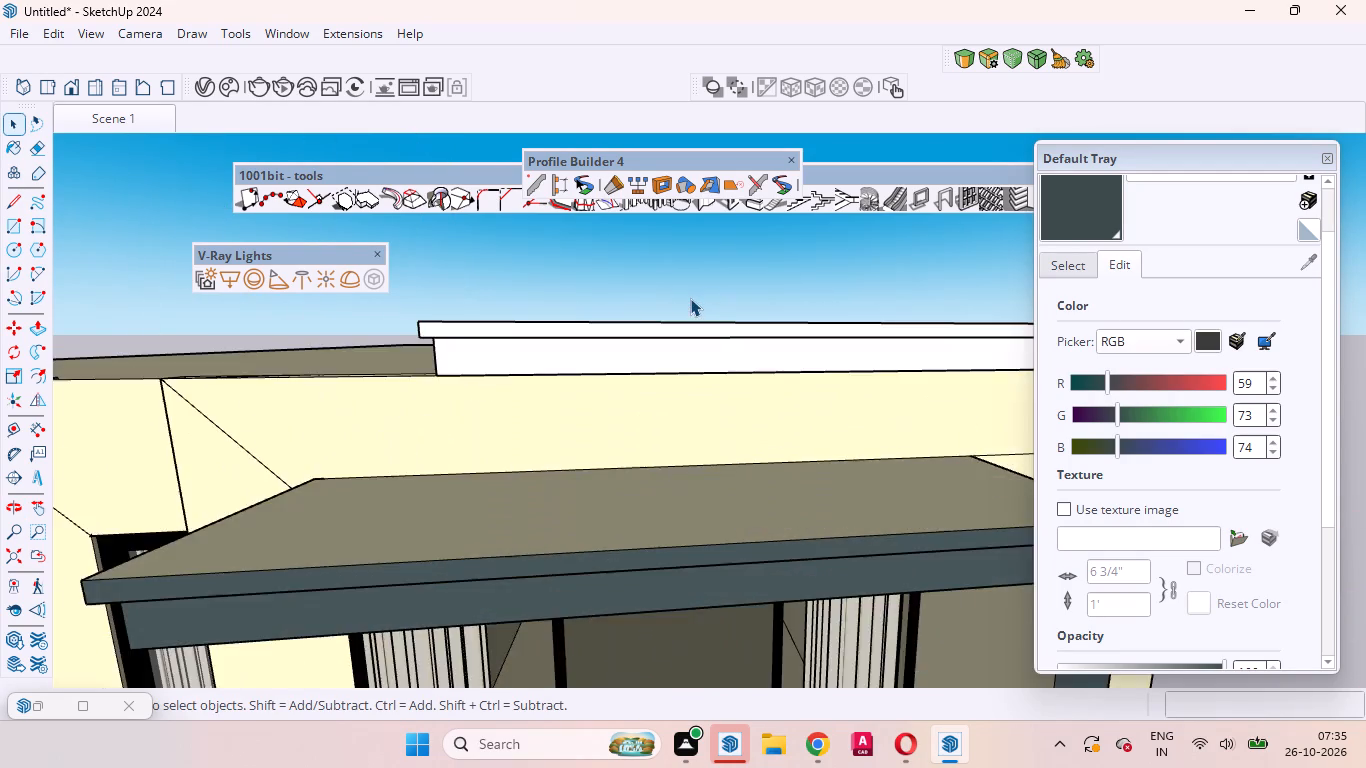
{"action": "scroll", "coordinate": [690, 298], "scroll_direction": "up", "scroll_amount": 4}
{"action": "scroll", "coordinate": [684, 311], "scroll_direction": "down", "scroll_amount": 8}
{"action": "scroll", "coordinate": [669, 321], "scroll_direction": "up", "scroll_amount": 4}
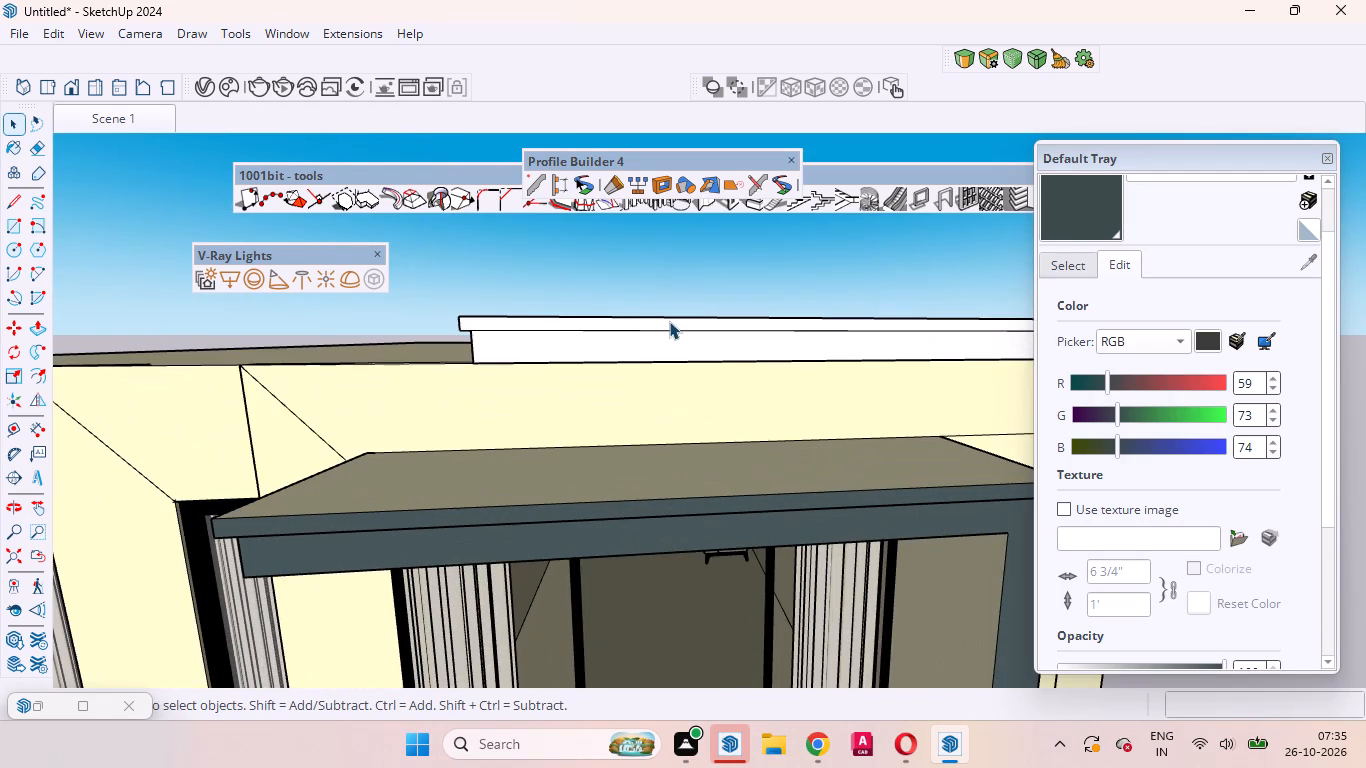
{"action": "scroll", "coordinate": [675, 334], "scroll_direction": "up", "scroll_amount": 1}
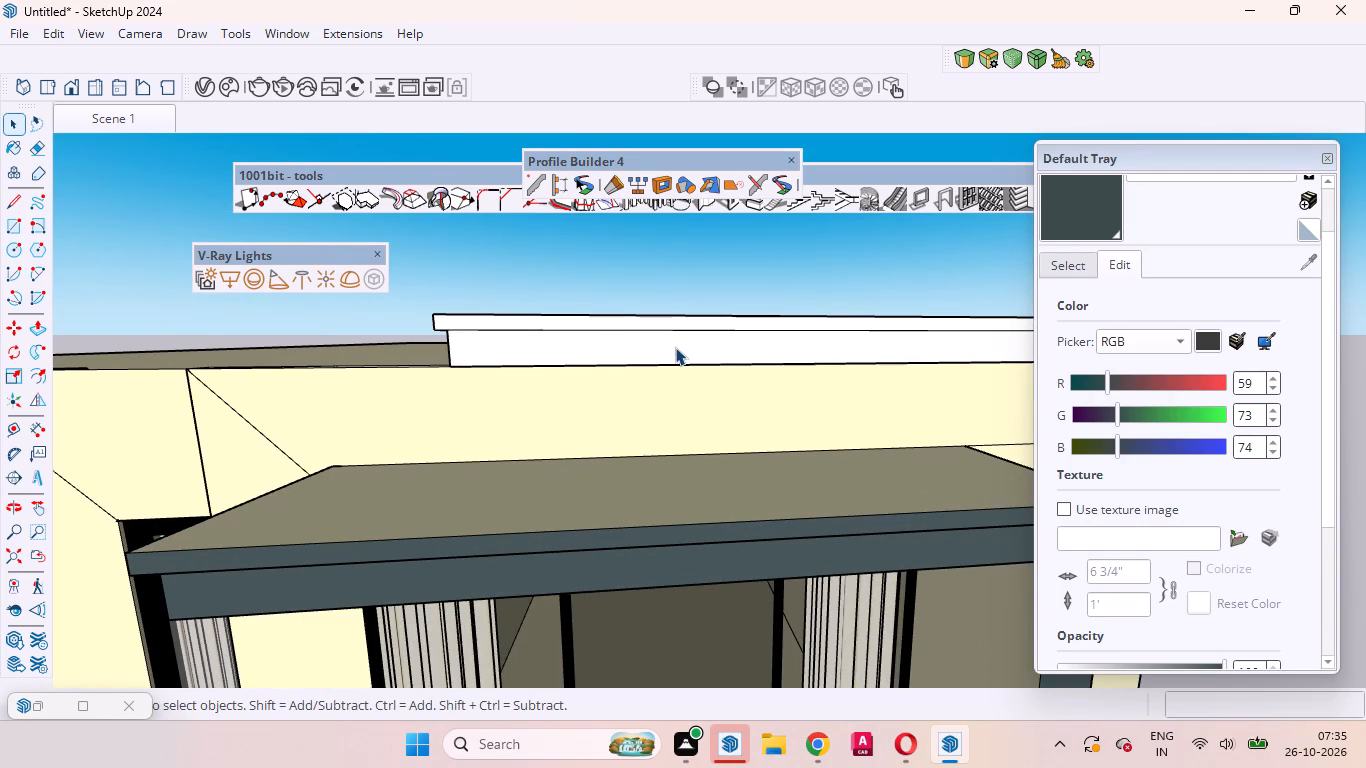
{"action": "scroll", "coordinate": [675, 347], "scroll_direction": "up", "scroll_amount": 4}
{"action": "scroll", "coordinate": [675, 347], "scroll_direction": "down", "scroll_amount": 3}
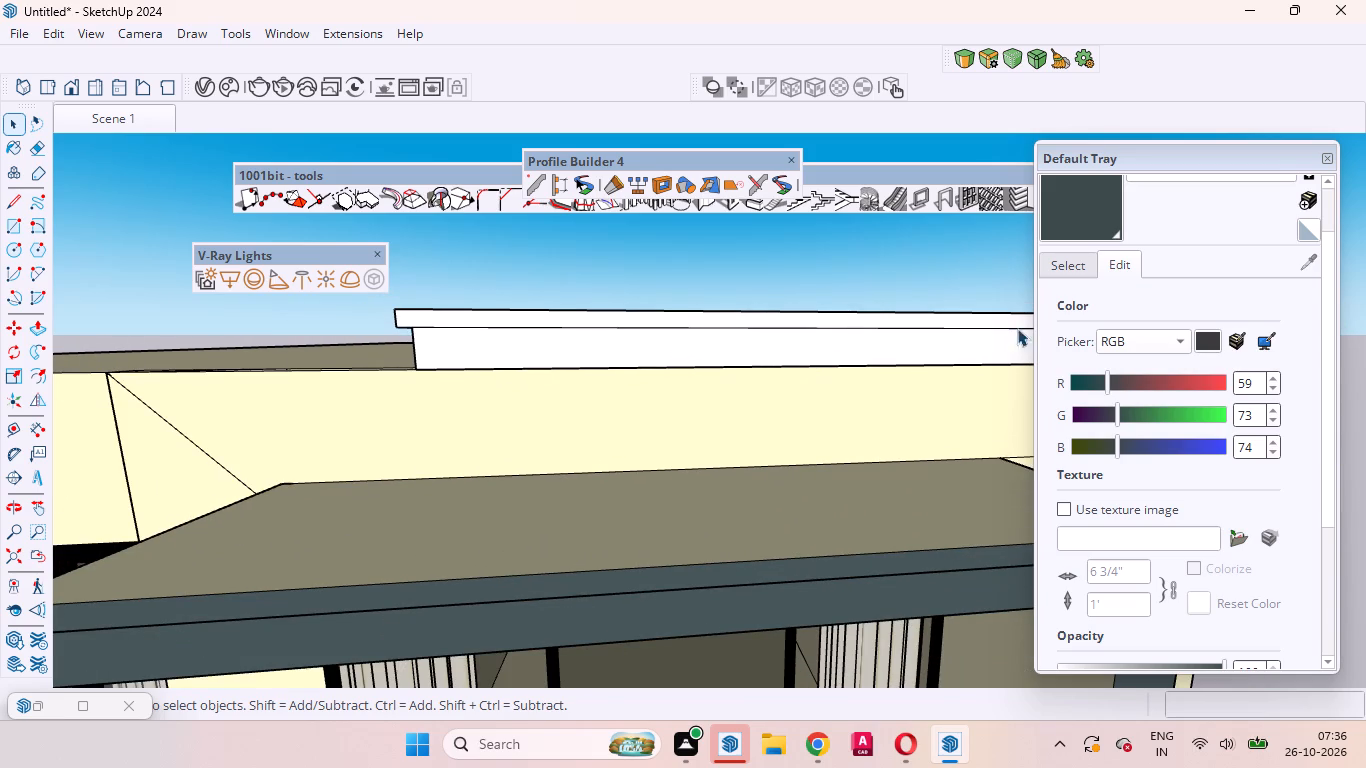
Set the red value of the Aluminum_Anodized_DarkGray material to 72.
{"action": "left_click", "coordinate": [1259, 378]}
{"action": "key", "text": "BackSpace"}
{"action": "key", "text": "BackSpace"}
{"action": "key", "text": "BackSpace"}
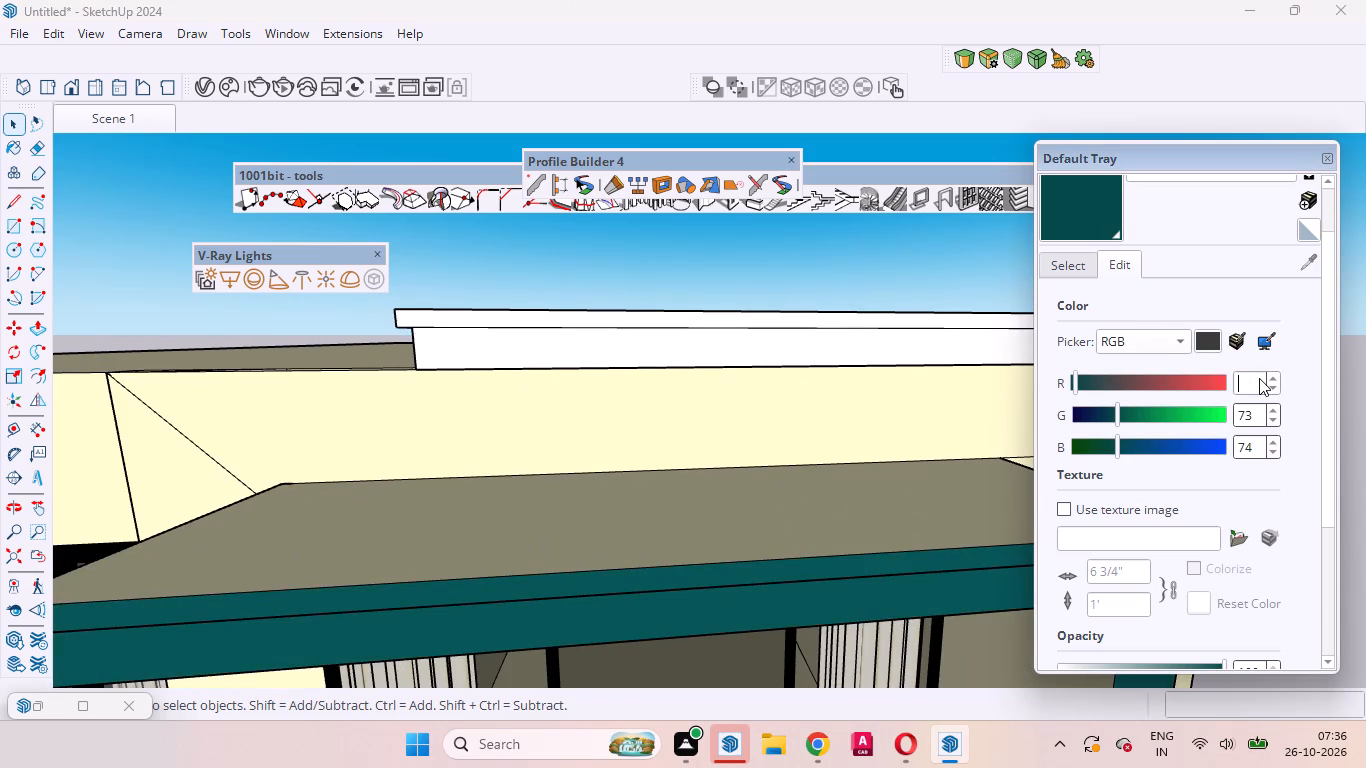
{"action": "key", "text": "BackSpace"}
{"action": "type", "text": "72"}
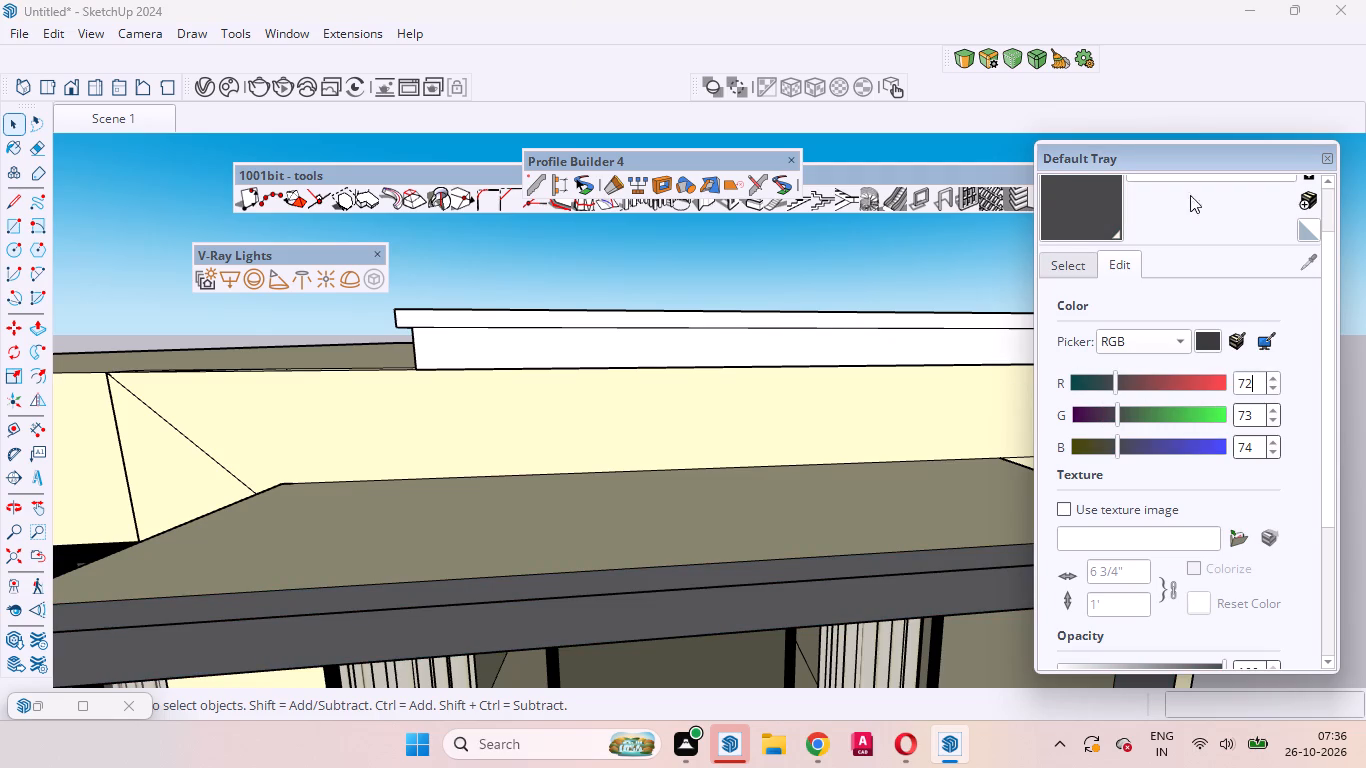
{"action": "scroll", "coordinate": [1214, 209], "scroll_direction": "up", "scroll_amount": 6}
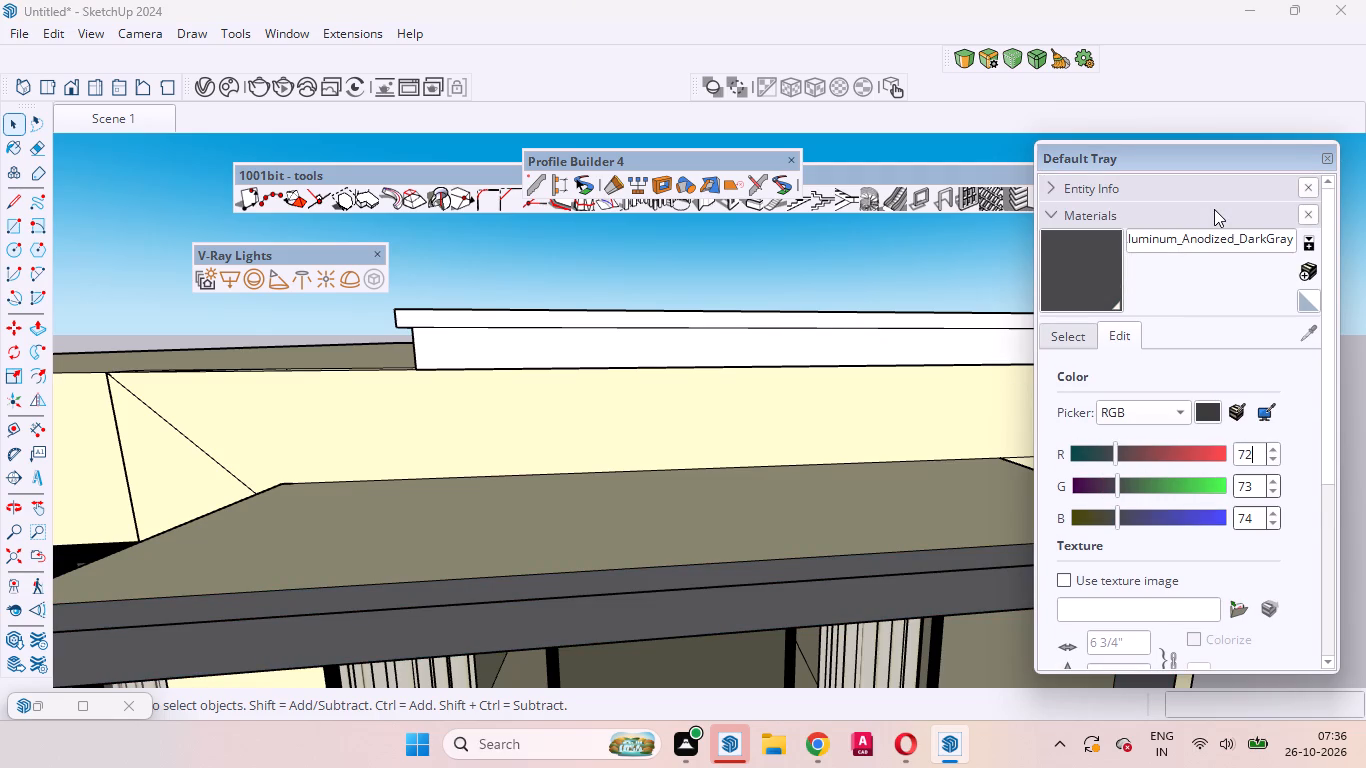
Open the rooftop slab group and paint its front face and projecting front edge with Aluminum_Anodized_DarkGray.
{"action": "left_click", "coordinate": [770, 348]}
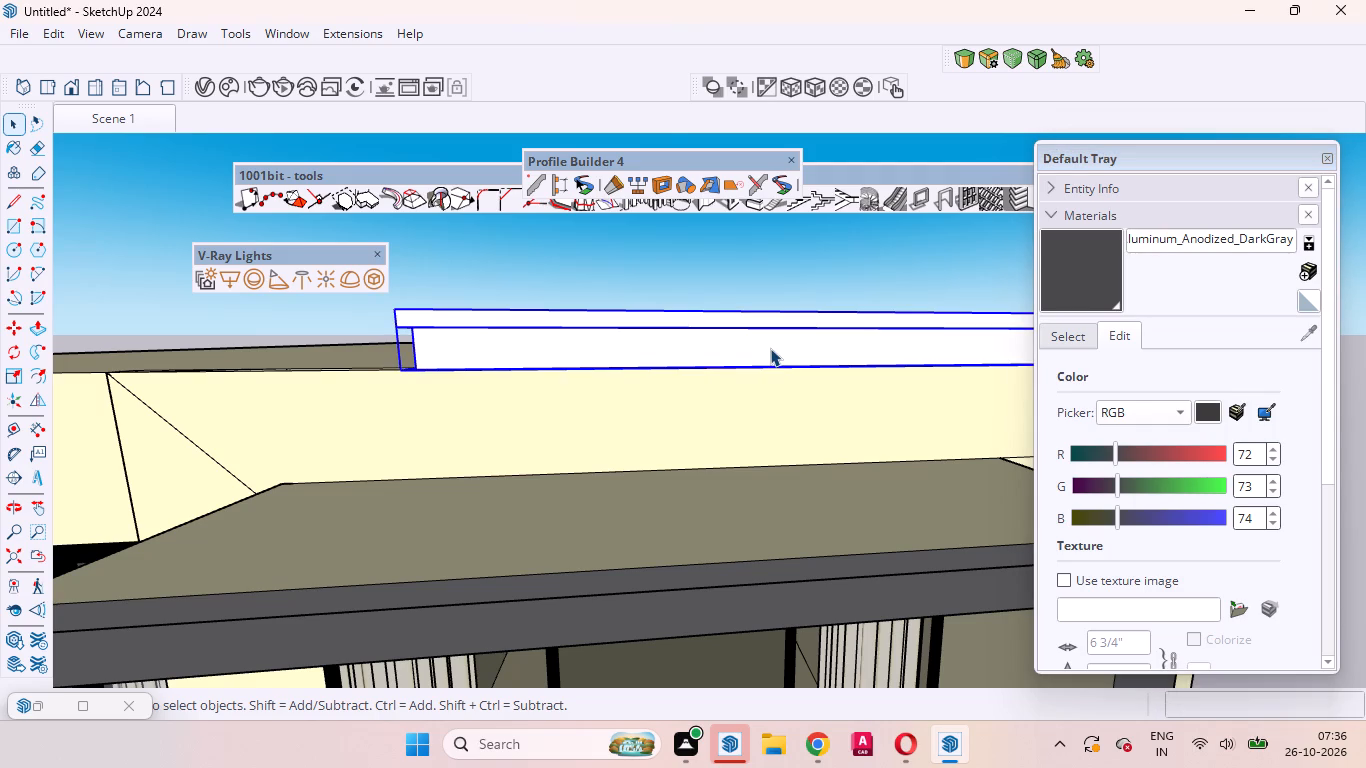
{"action": "double_click", "coordinate": [770, 348]}
{"action": "left_click", "coordinate": [770, 348]}
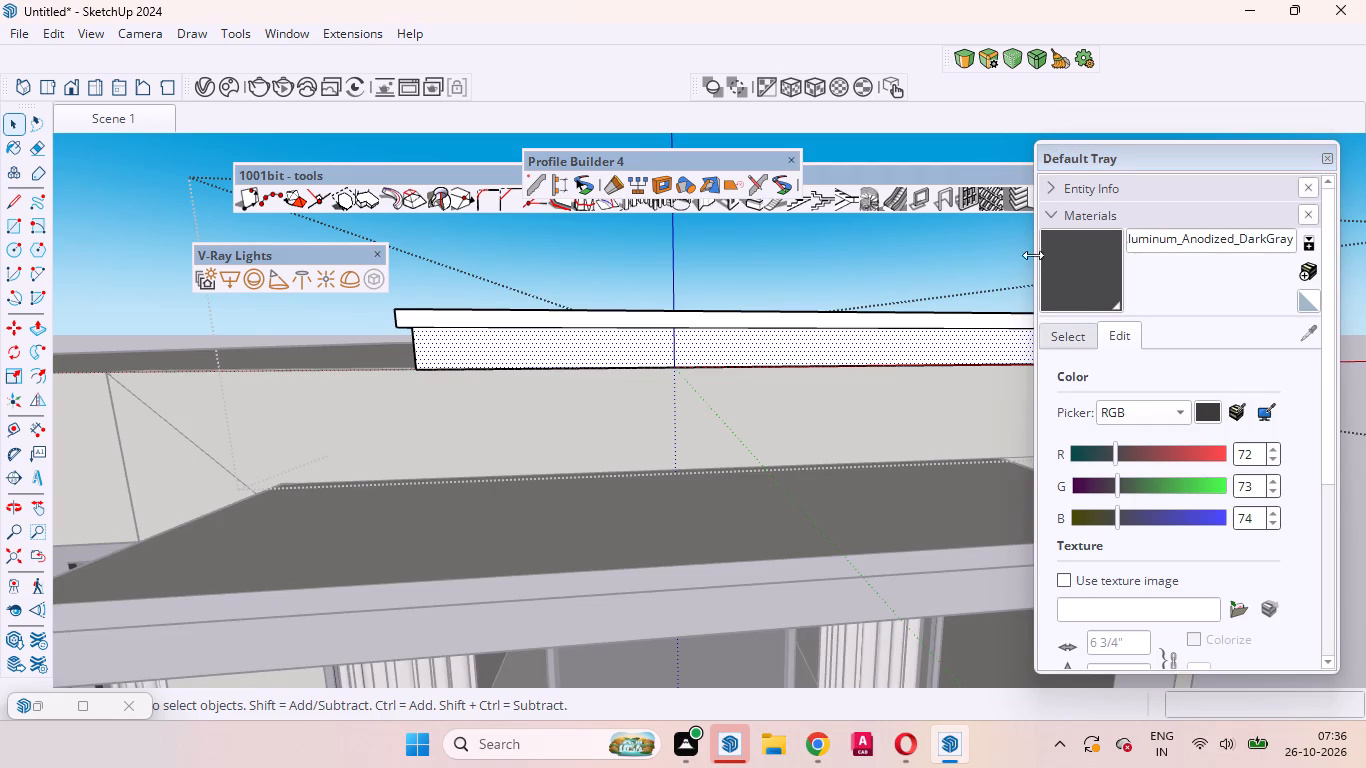
{"action": "left_click", "coordinate": [1081, 248]}
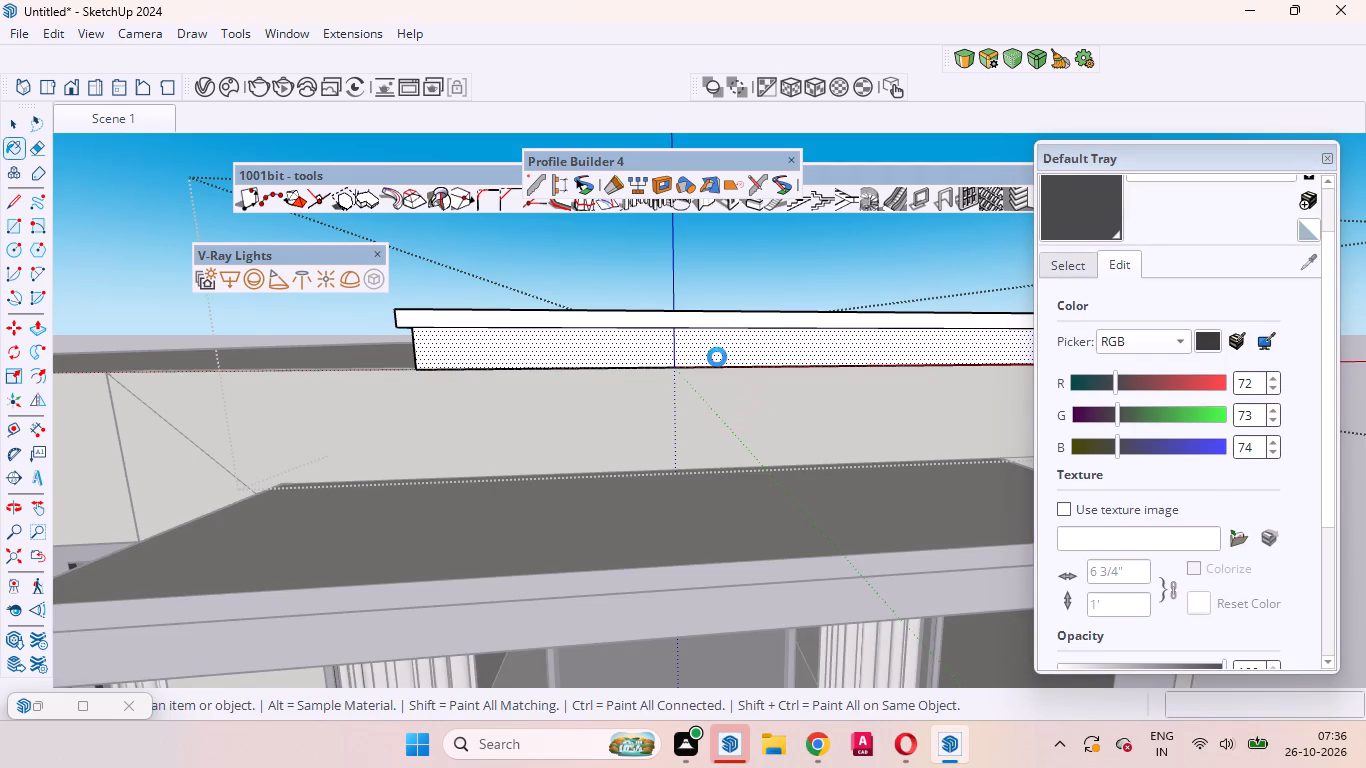
{"action": "left_click", "coordinate": [717, 357]}
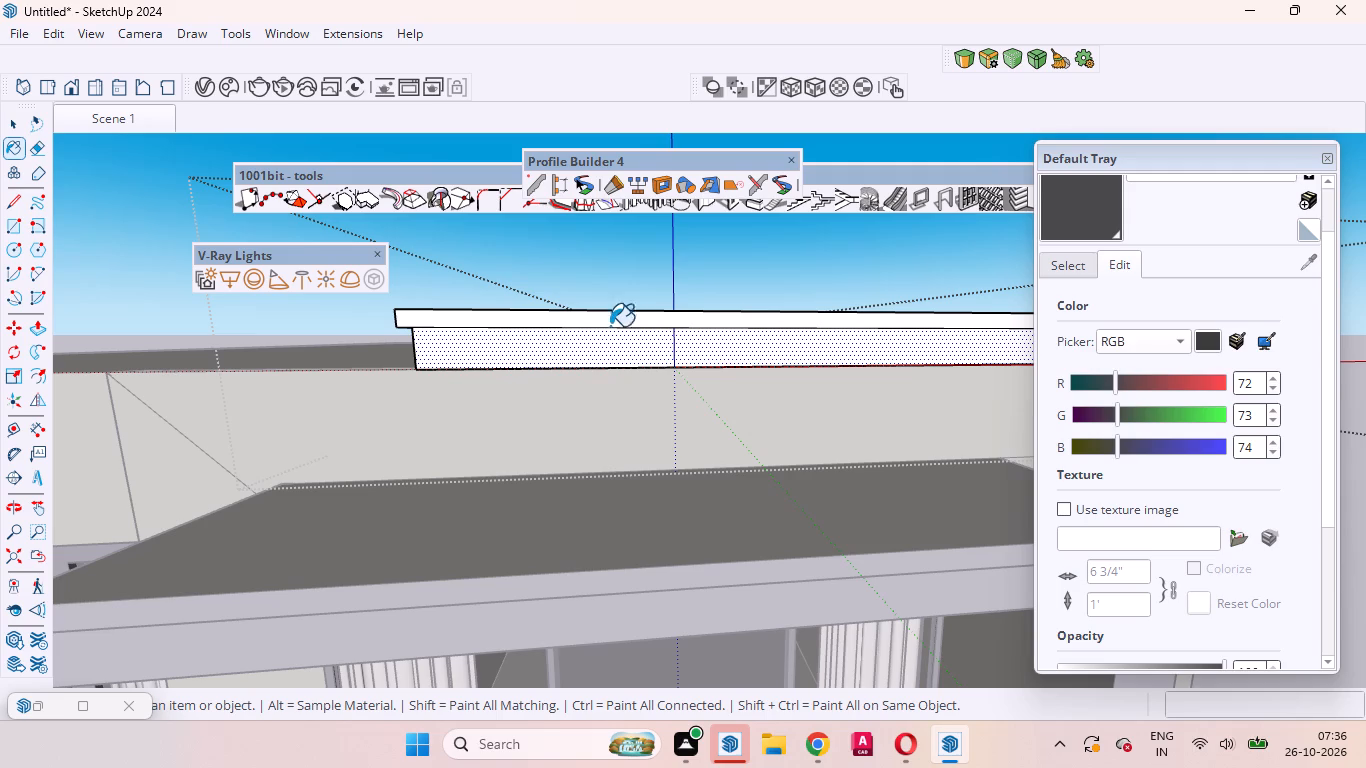
{"action": "left_click", "coordinate": [565, 322]}
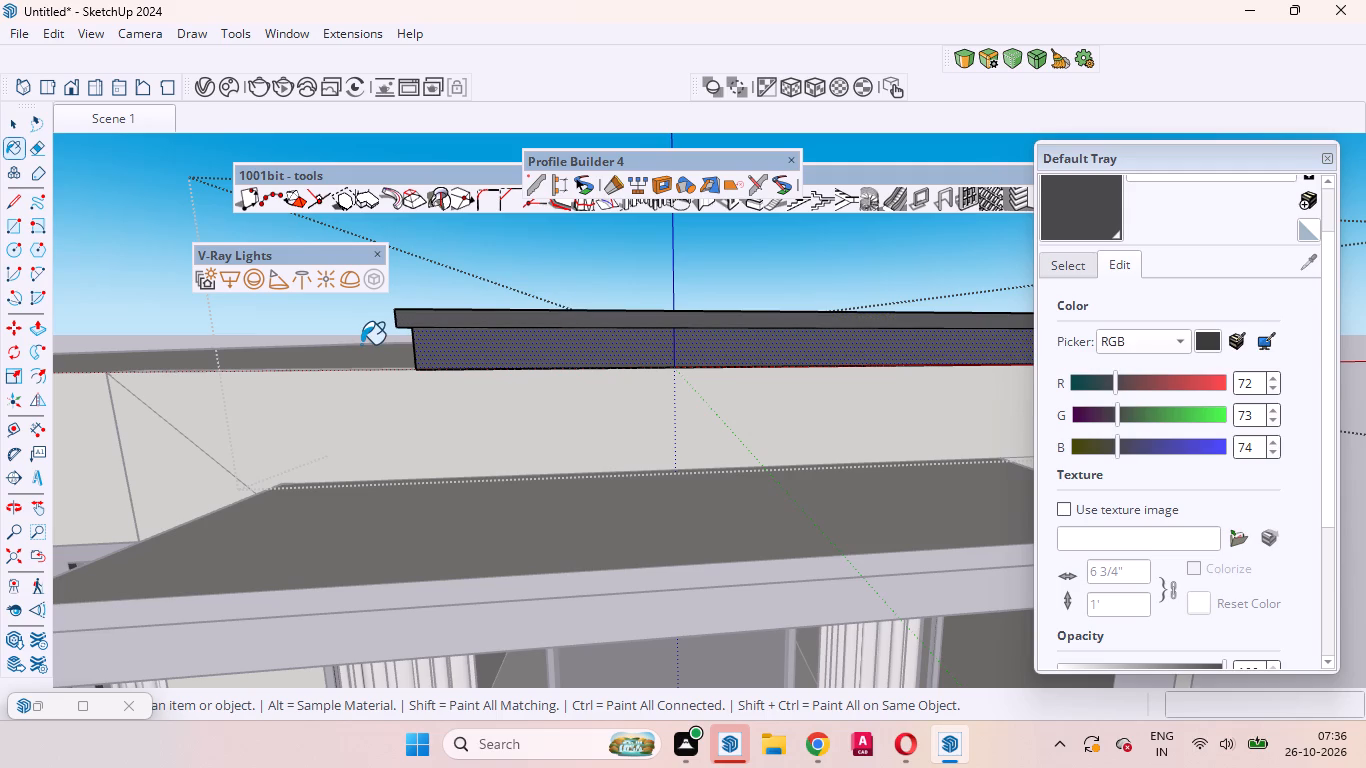
Paint the rooftop slab's side face and projecting side edge, above the tall-window side, with Aluminum_Anodized_DarkGray.
{"action": "middle_click_drag", "start_coordinate": [369, 344], "coordinate": [517, 357]}
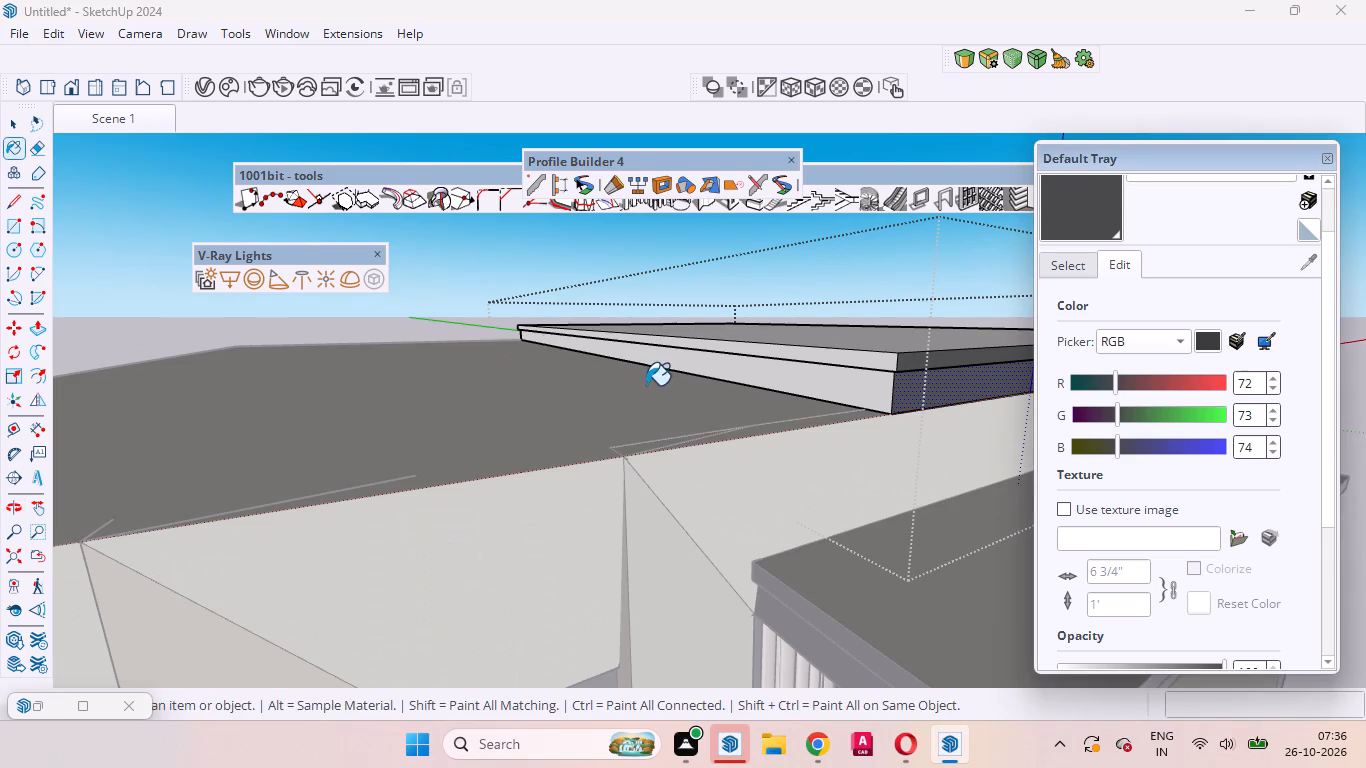
{"action": "scroll", "coordinate": [647, 385], "scroll_direction": "up", "scroll_amount": 7}
{"action": "left_click", "coordinate": [773, 367]}
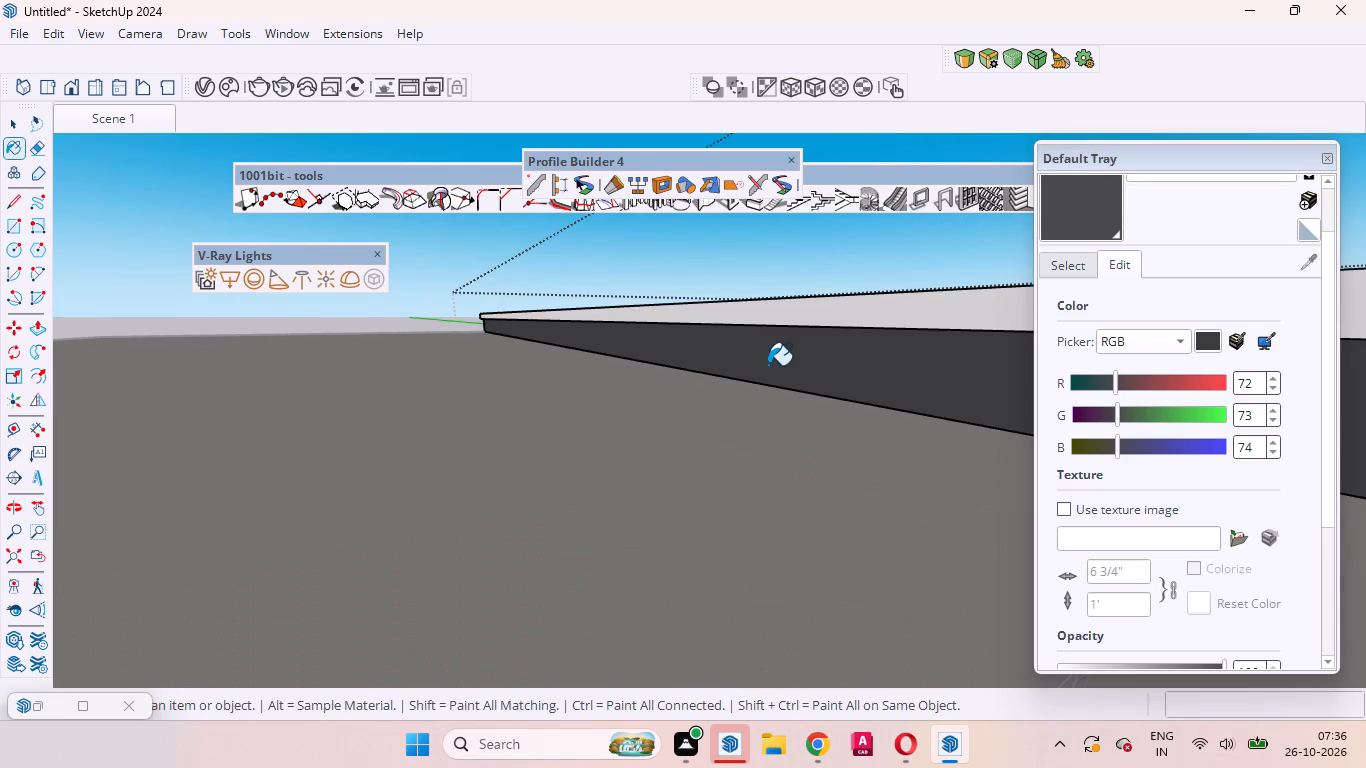
{"action": "left_click", "coordinate": [762, 311]}
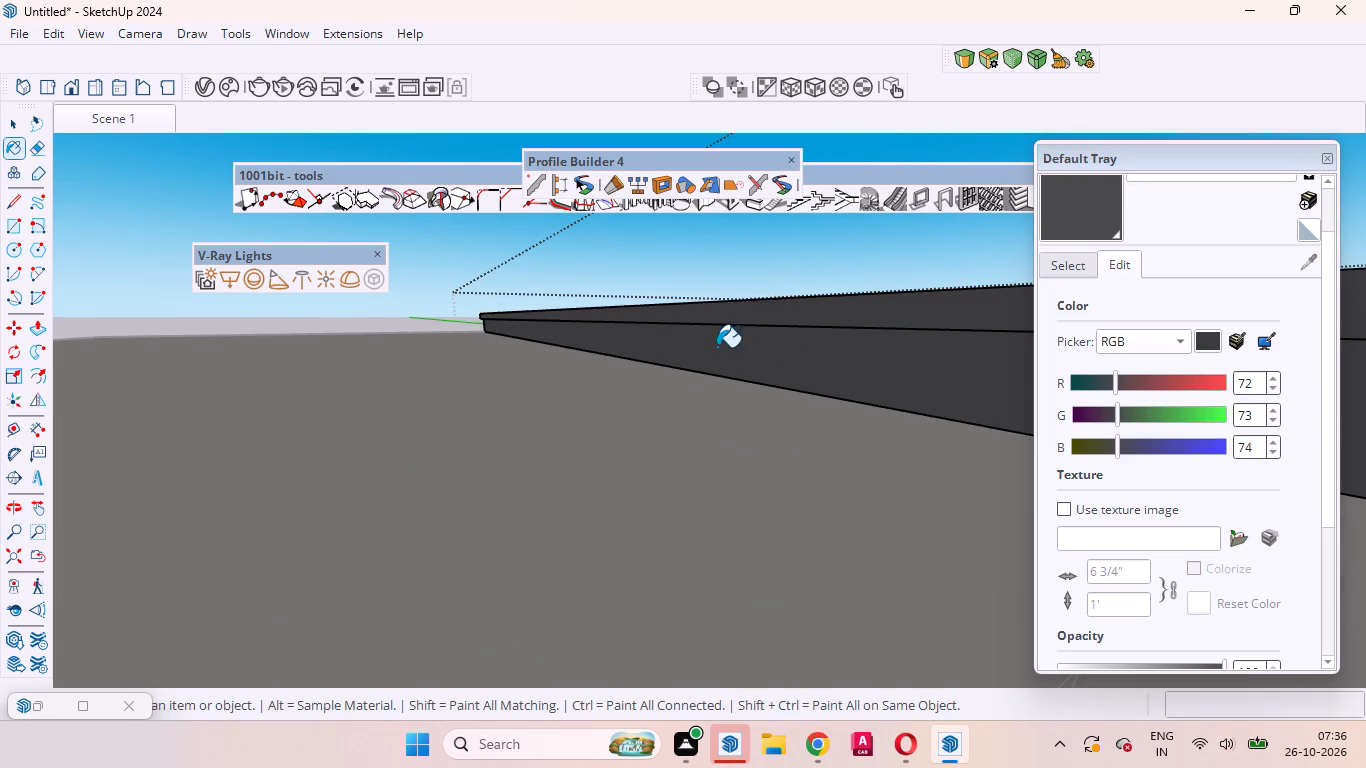
{"action": "key", "text": "space"}
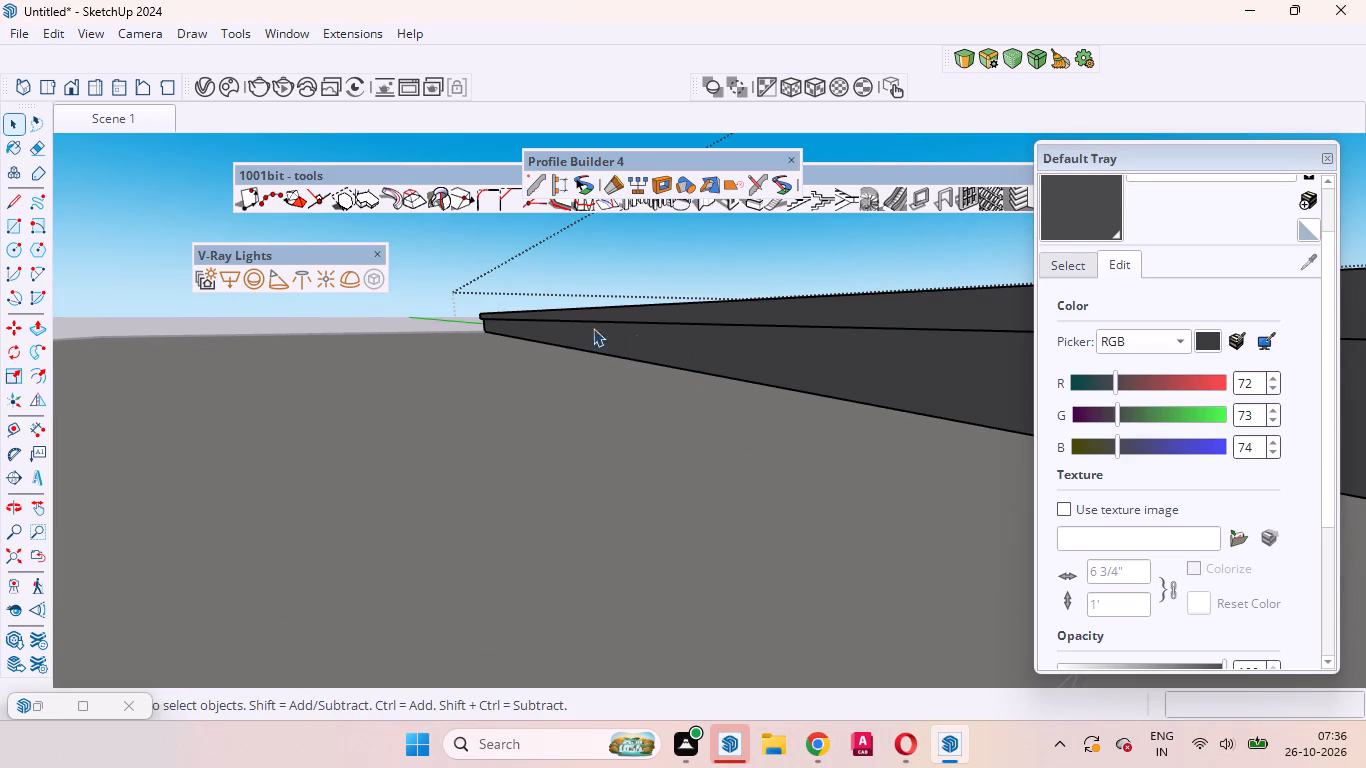
Return to the Scene 1 view and close the rooftop slab group.
{"action": "left_click", "coordinate": [102, 116]}
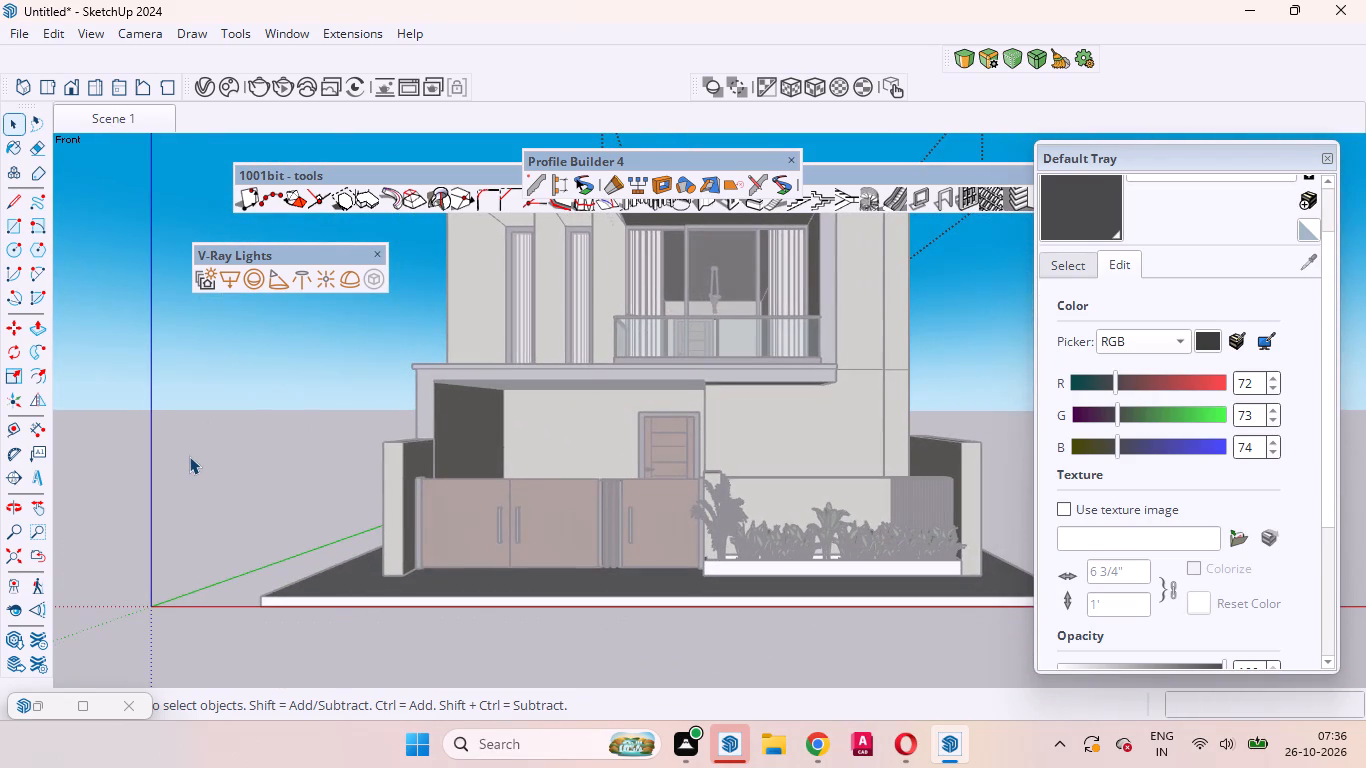
{"action": "left_click", "coordinate": [189, 456]}
{"action": "left_click", "coordinate": [189, 456]}
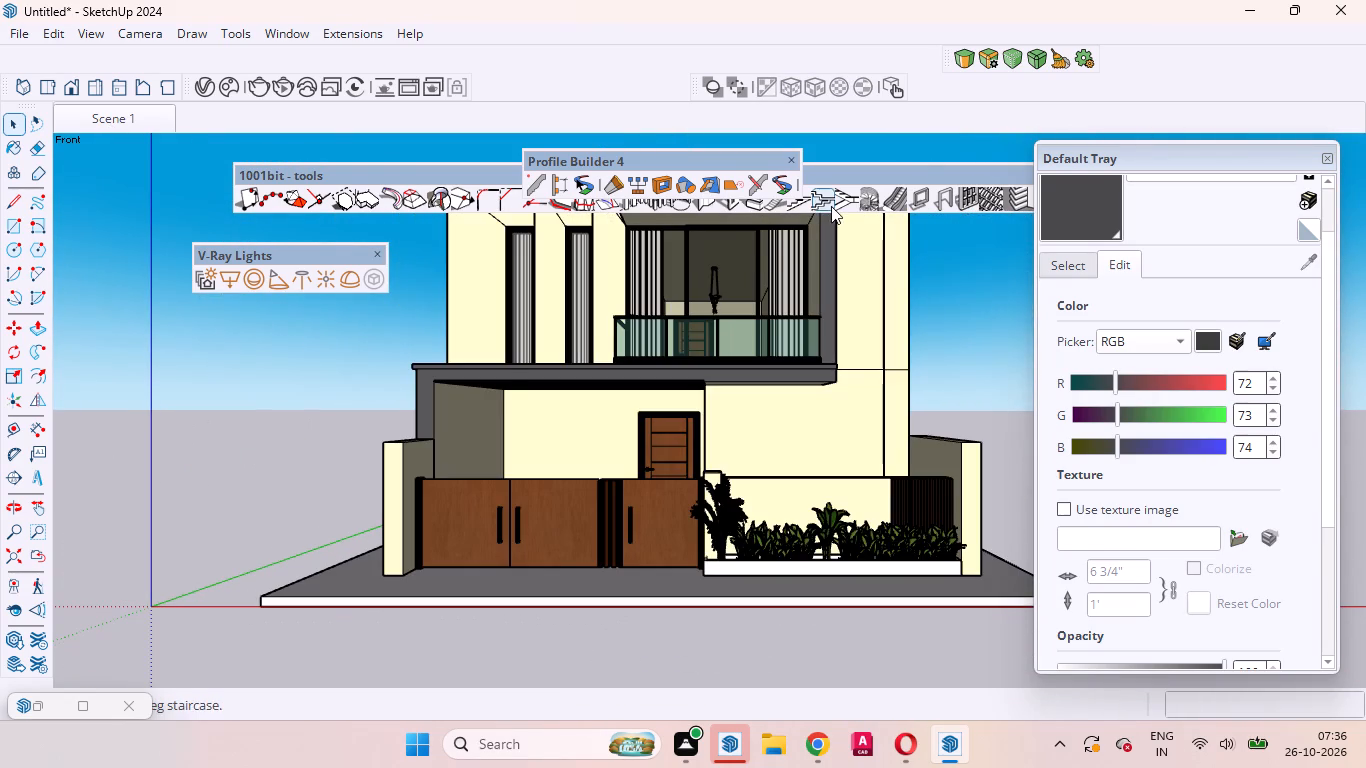
Clear the view of the house by moving the Default Tray and Profile Builder 4 aside and hiding 1001bit - tools.
{"action": "left_click_drag", "start_coordinate": [1103, 152], "coordinate": [1134, 247]}
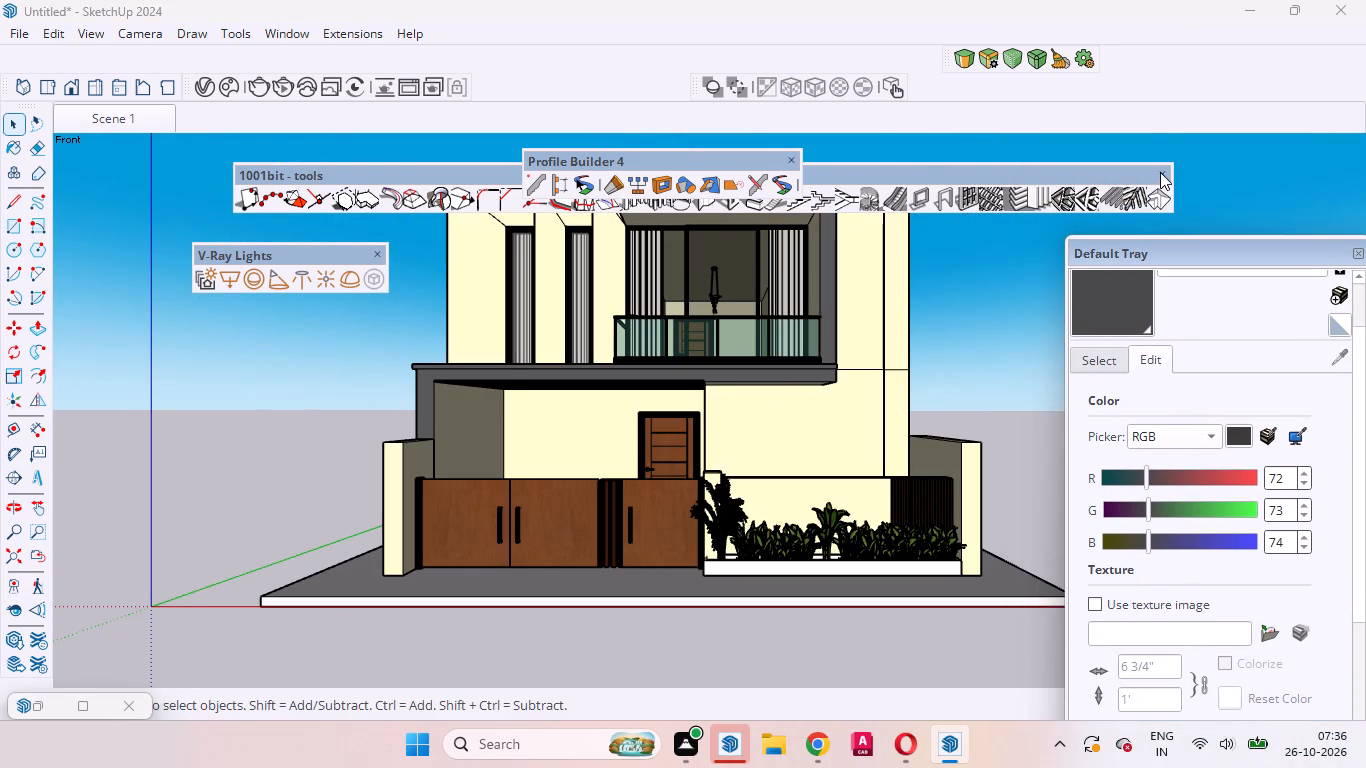
{"action": "left_click", "coordinate": [1160, 172]}
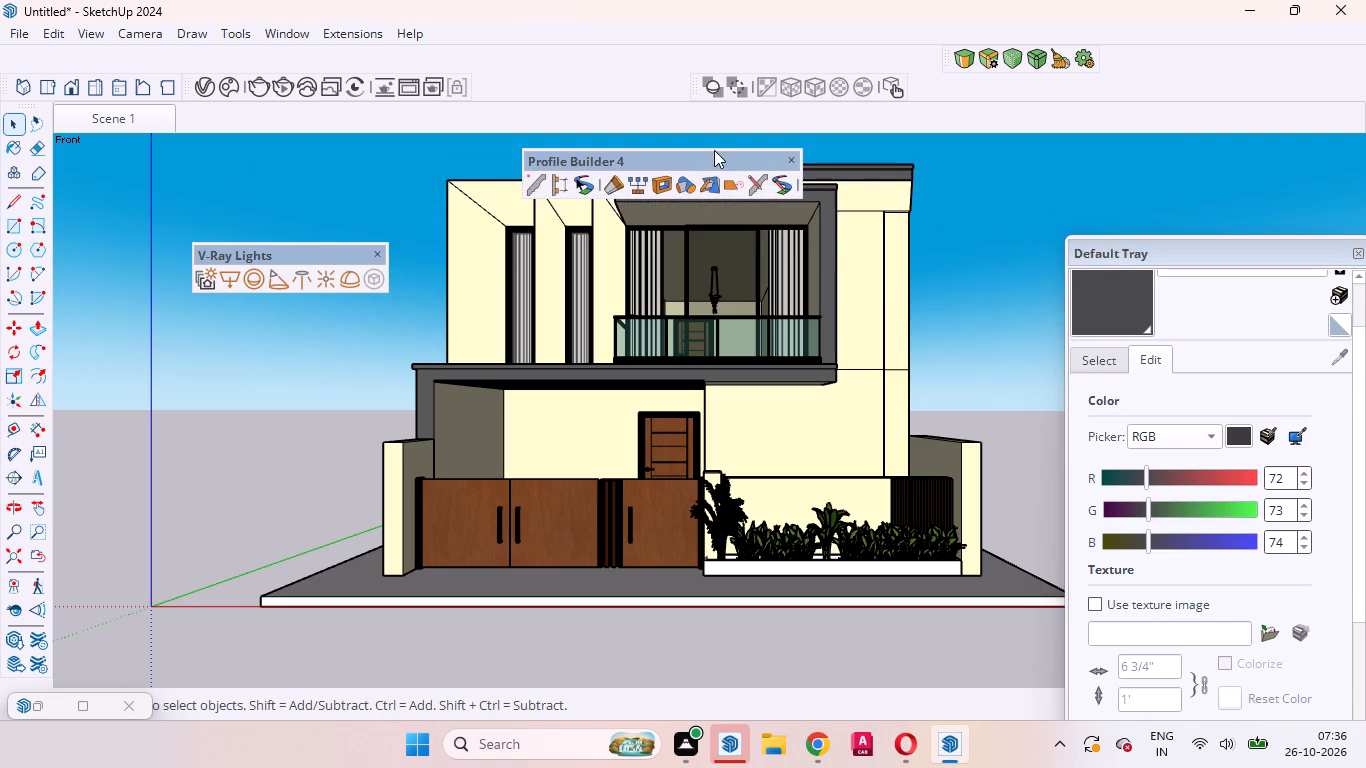
{"action": "left_click_drag", "start_coordinate": [708, 158], "coordinate": [976, 136]}
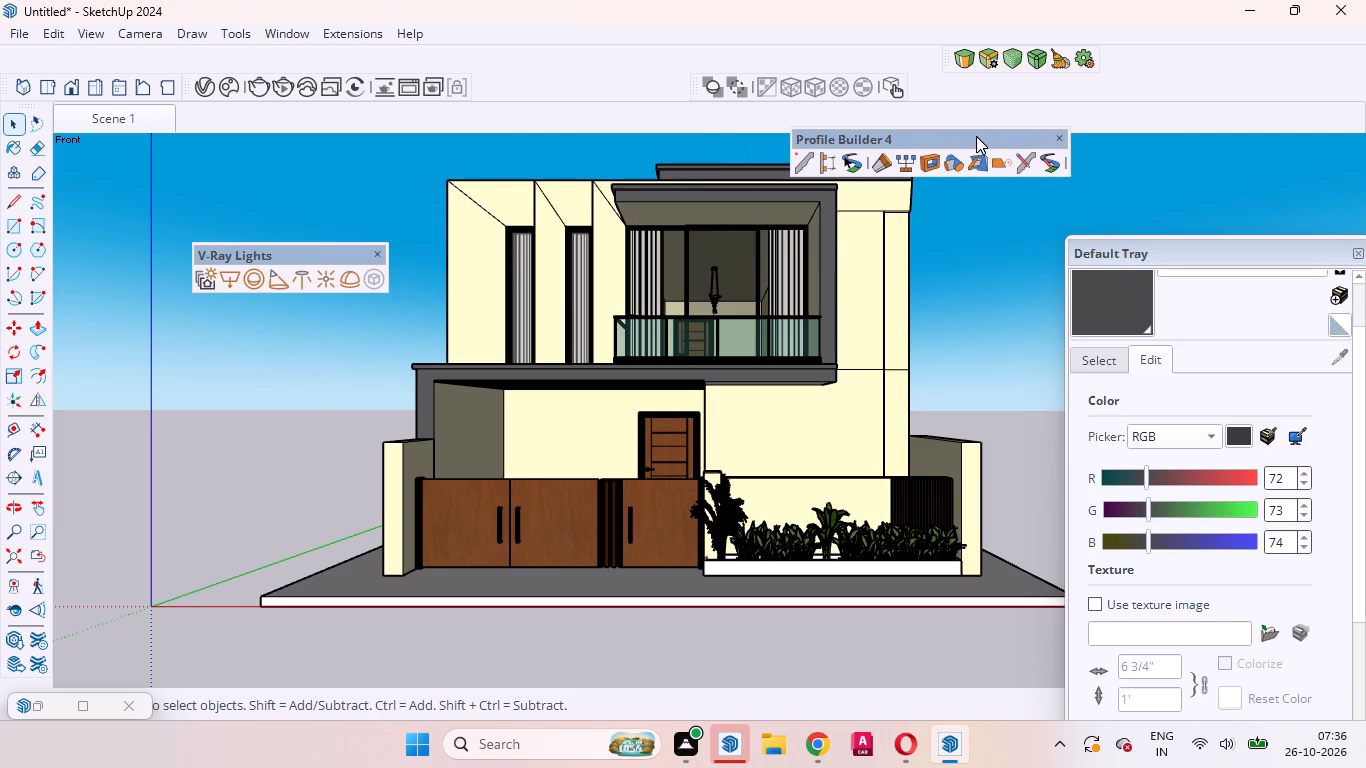
{"action": "left_click_drag", "start_coordinate": [976, 136], "coordinate": [329, 188]}
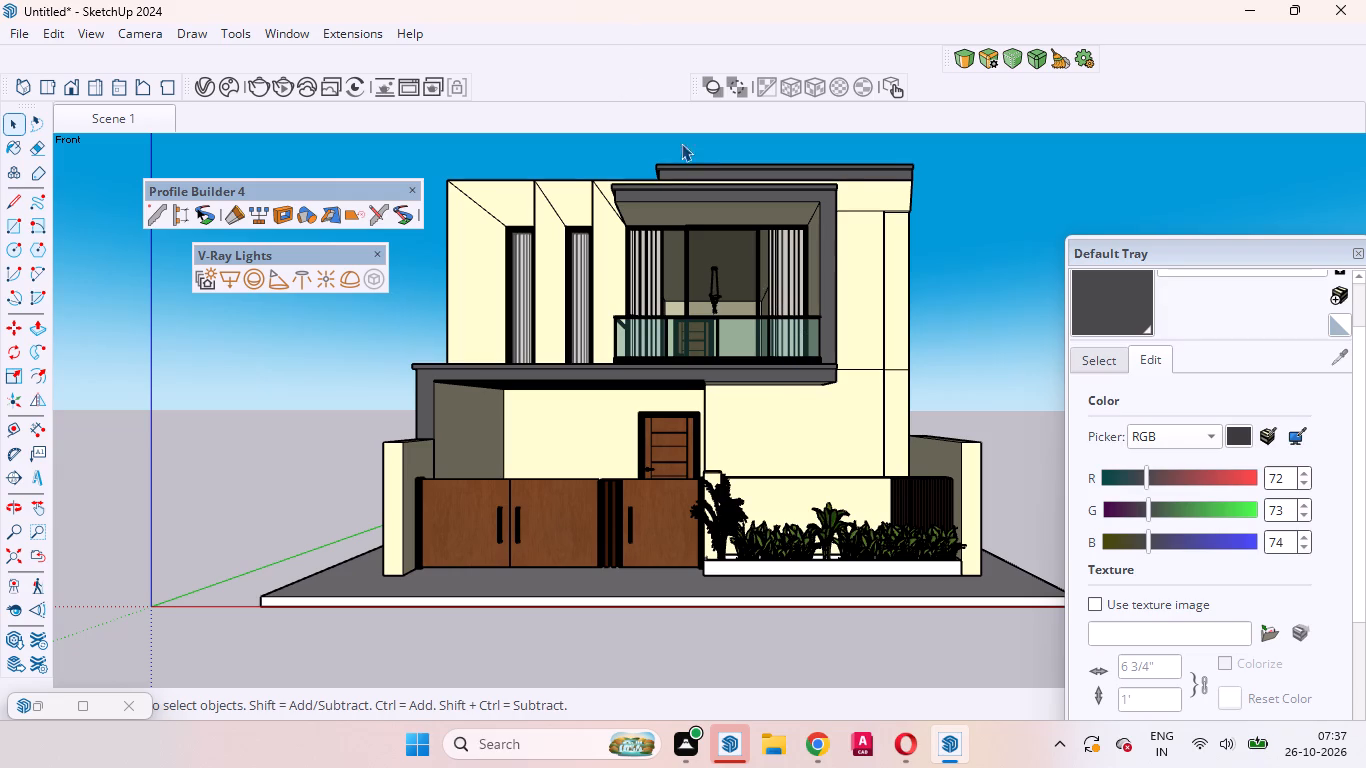
Create 1001bit horizontal louvres on the upper balcony's ceiling face with depth 1", thickness 4", spacing 2", angle 0.0 and front location.
{"action": "scroll", "coordinate": [732, 190], "scroll_direction": "up", "scroll_amount": 8}
{"action": "middle_click_drag", "start_coordinate": [716, 235], "coordinate": [702, 125]}
{"action": "scroll", "coordinate": [829, 352], "scroll_direction": "down", "scroll_amount": 4}
{"action": "scroll", "coordinate": [693, 206], "scroll_direction": "up", "scroll_amount": 8}
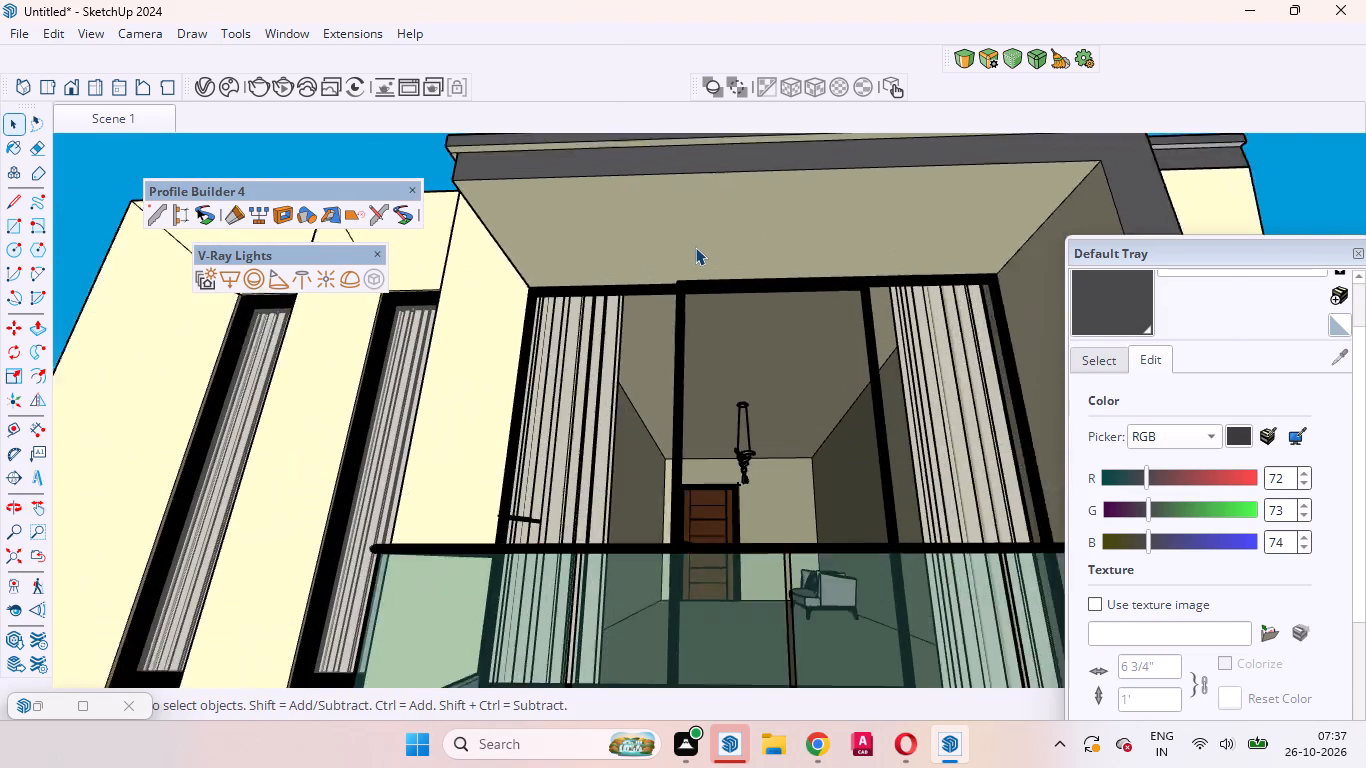
{"action": "left_click", "coordinate": [700, 244]}
{"action": "double_click", "coordinate": [693, 231]}
{"action": "left_click", "coordinate": [684, 229]}
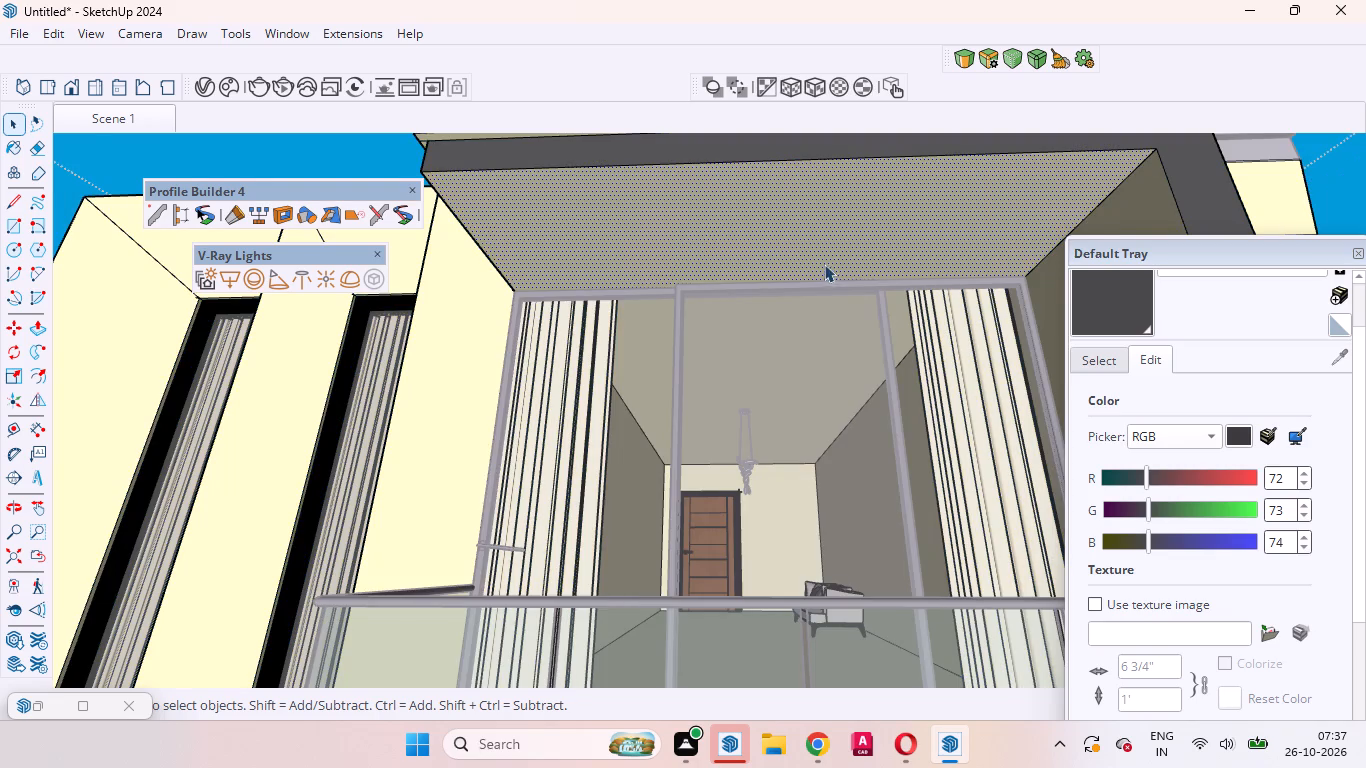
{"action": "scroll", "coordinate": [829, 267], "scroll_direction": "down", "scroll_amount": 2}
{"action": "scroll", "coordinate": [698, 250], "scroll_direction": "down", "scroll_amount": 9}
{"action": "scroll", "coordinate": [924, 232], "scroll_direction": "up", "scroll_amount": 7}
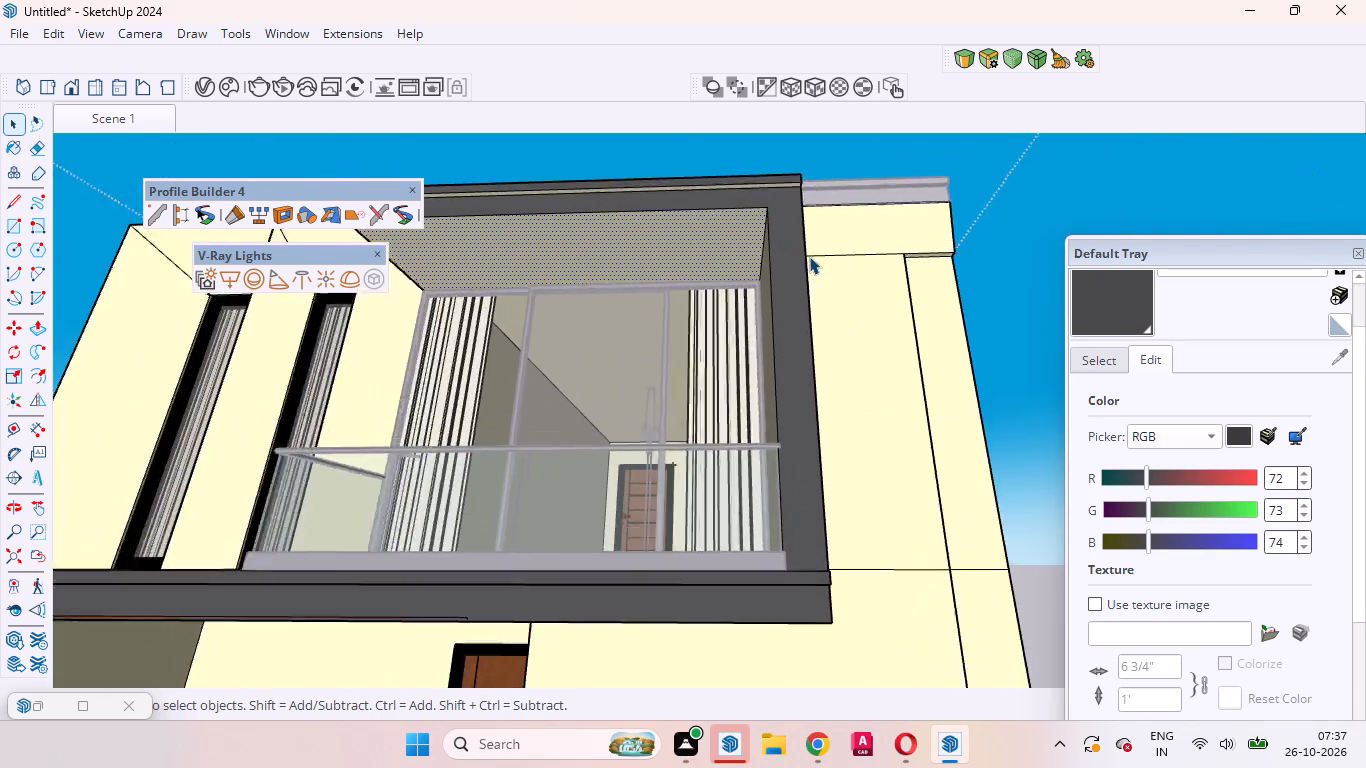
{"action": "scroll", "coordinate": [809, 256], "scroll_direction": "up", "scroll_amount": 1}
{"action": "scroll", "coordinate": [749, 264], "scroll_direction": "down", "scroll_amount": 10}
{"action": "right_click", "coordinate": [574, 56]}
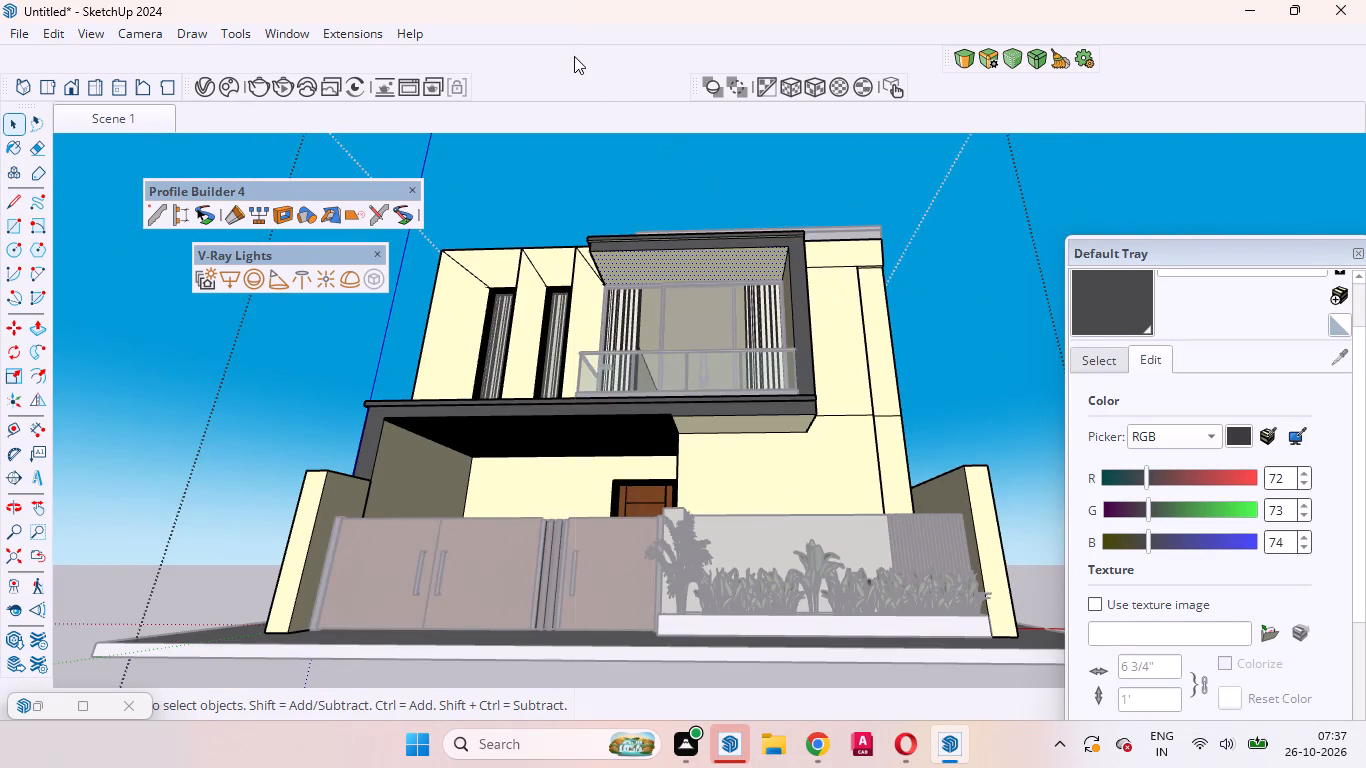
{"action": "left_click", "coordinate": [614, 20]}
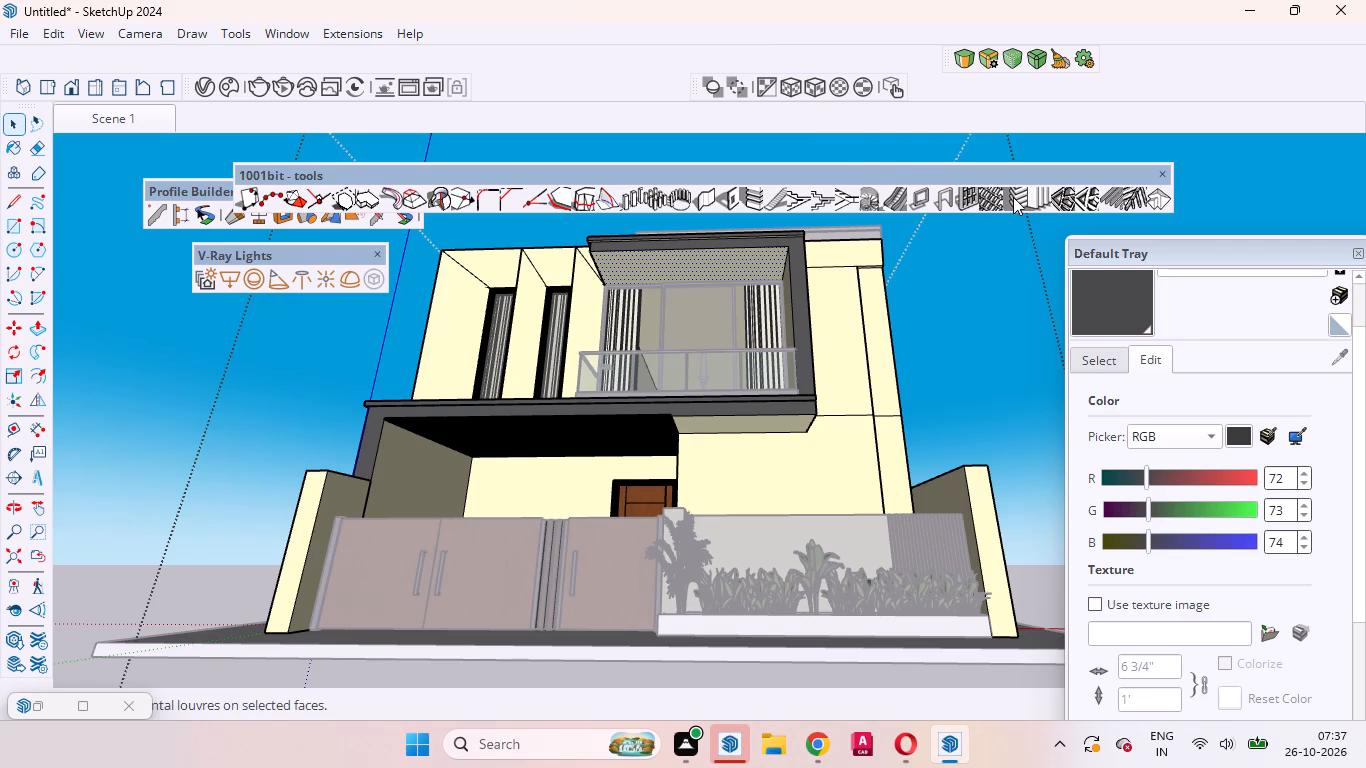
{"action": "left_click", "coordinate": [1013, 197]}
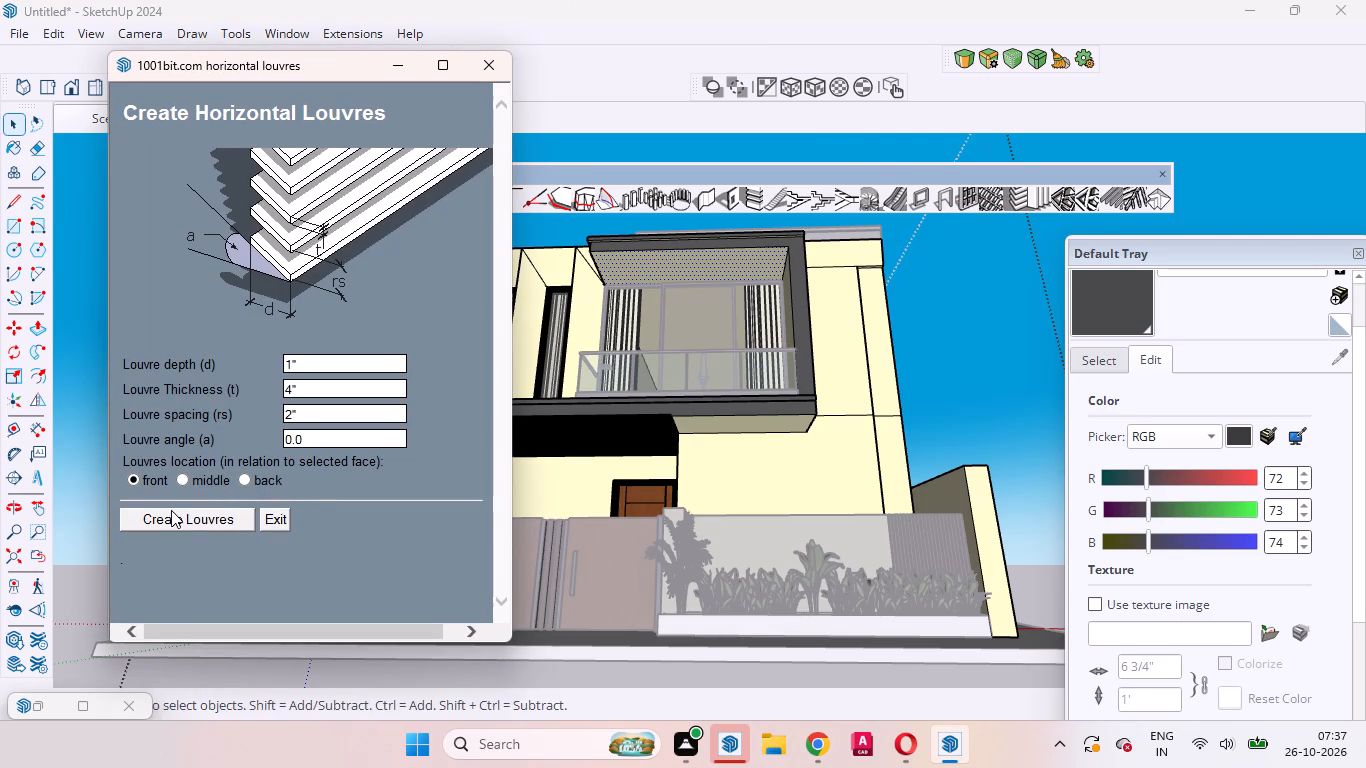
{"action": "left_click", "coordinate": [196, 520]}
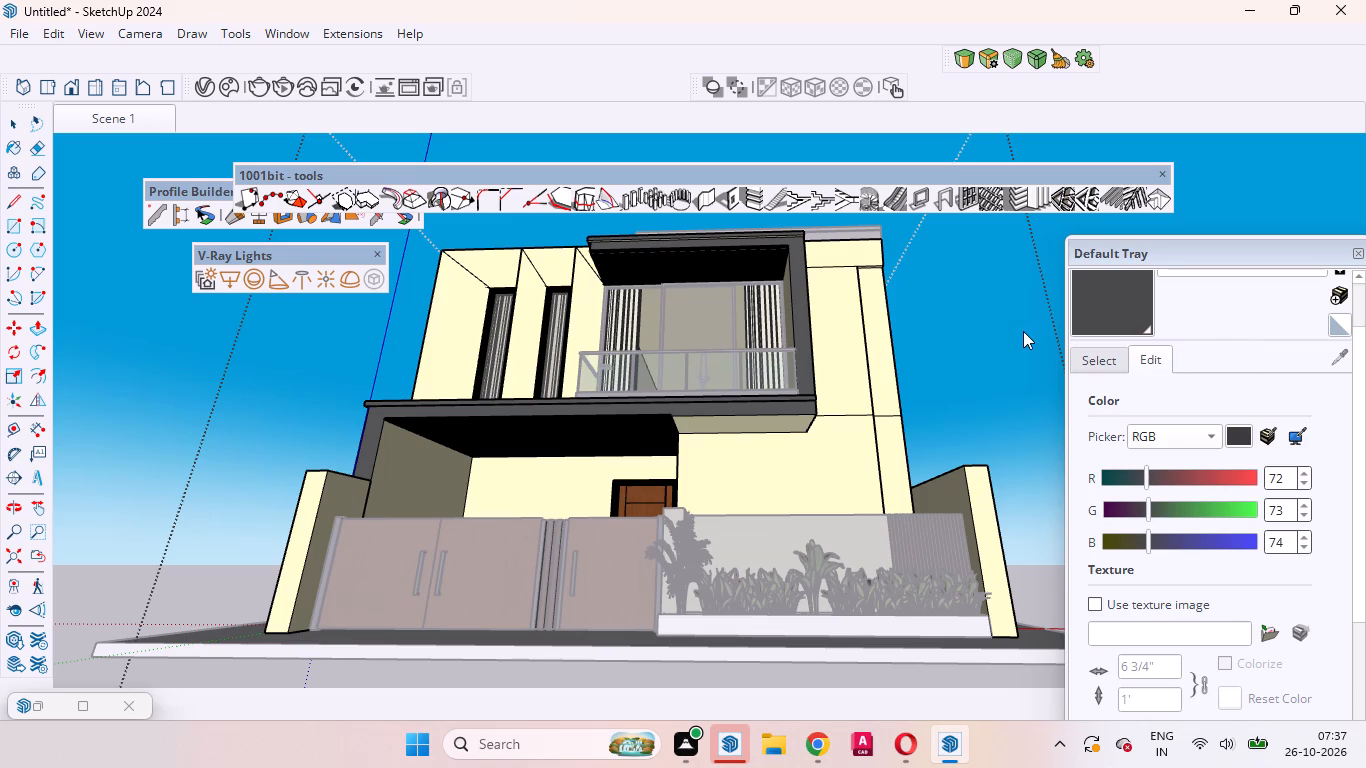
Bring back the In Model material swatches and close the house wall group that is open for editing.
{"action": "left_click", "coordinate": [1086, 359]}
{"action": "left_click", "coordinate": [949, 319]}
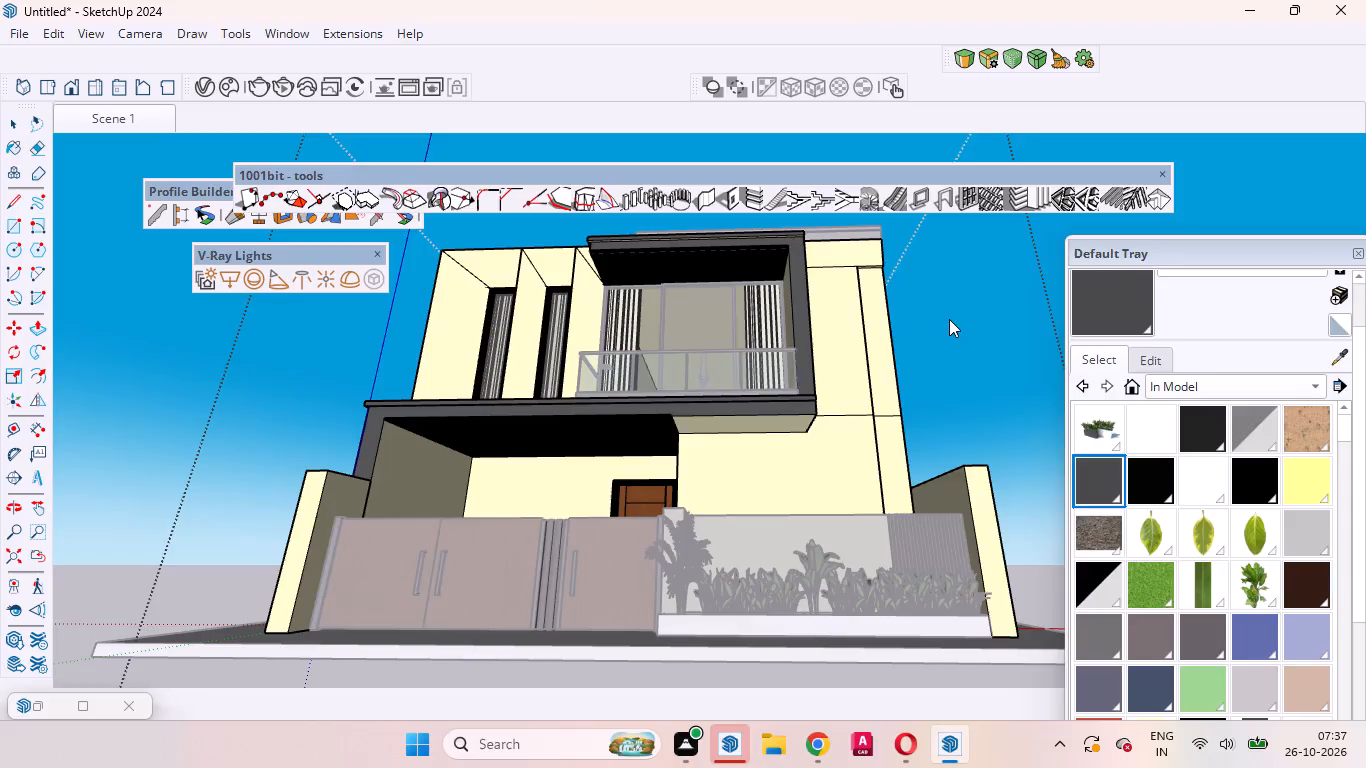
{"action": "triple_click", "coordinate": [949, 319]}
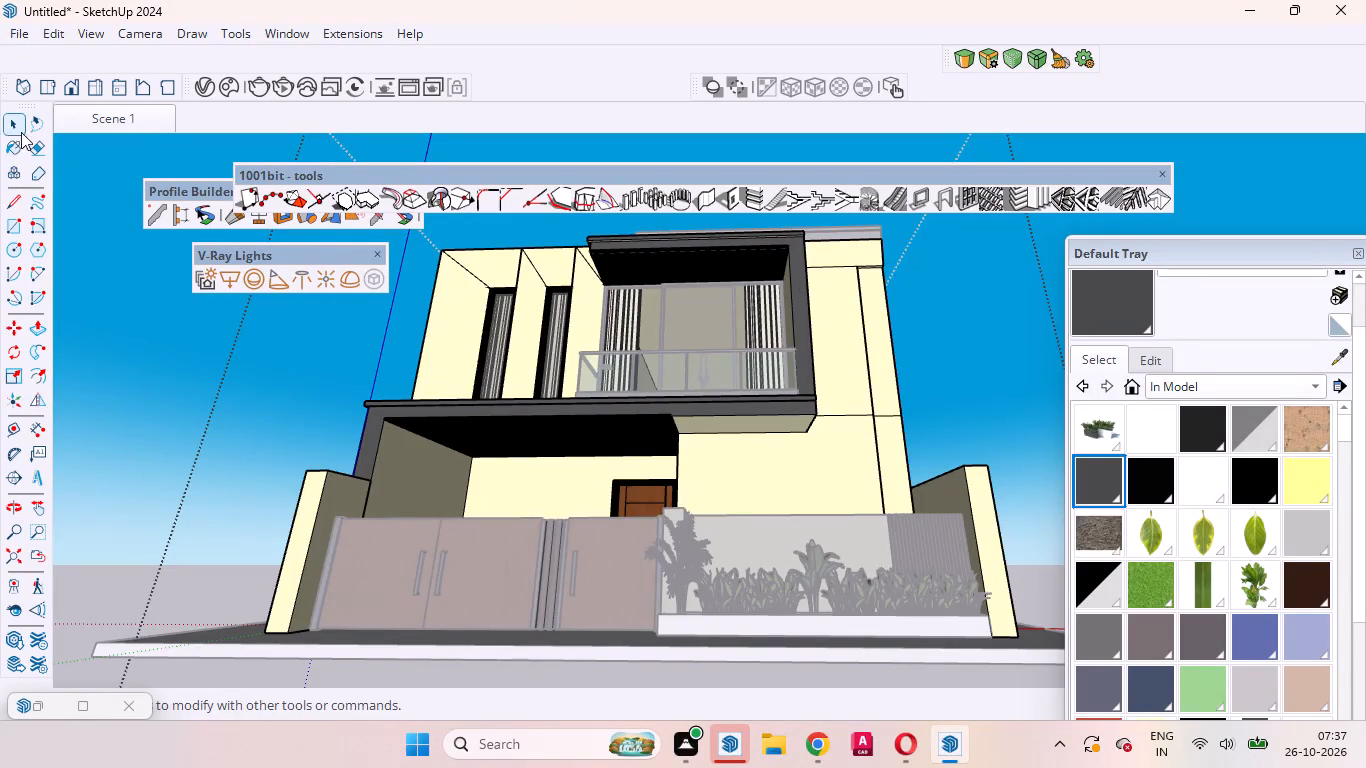
{"action": "left_click", "coordinate": [5, 127]}
{"action": "triple_click", "coordinate": [171, 309]}
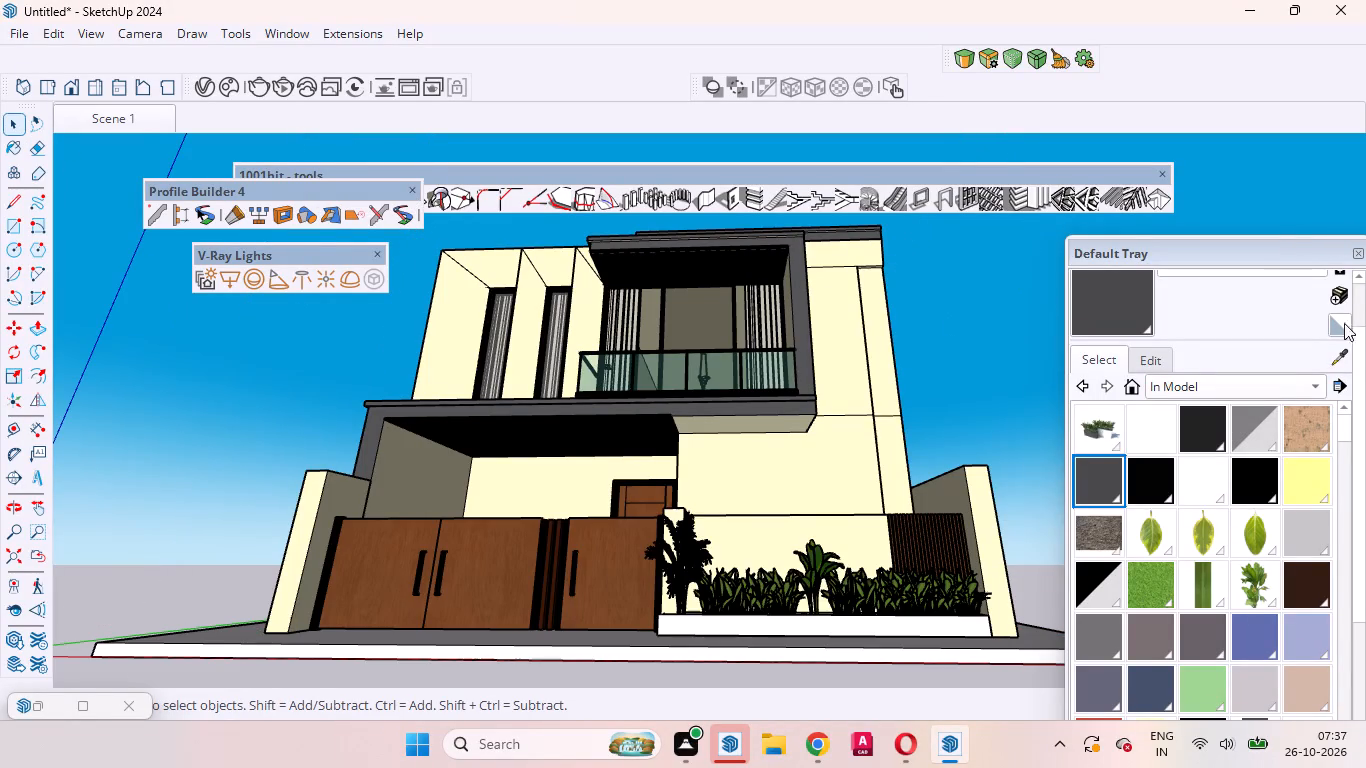
Sample the brown wood material from the front gate.
{"action": "left_click", "coordinate": [1342, 361]}
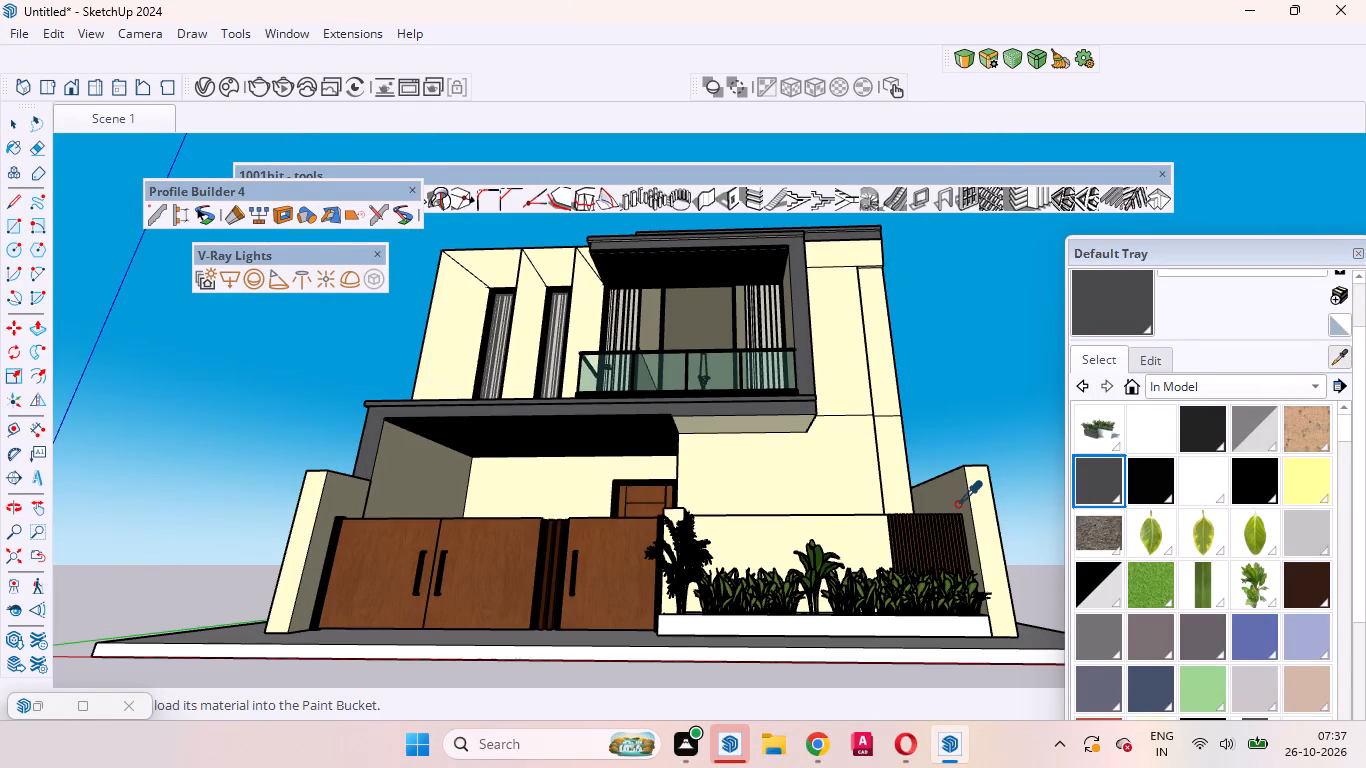
{"action": "left_click", "coordinate": [616, 565]}
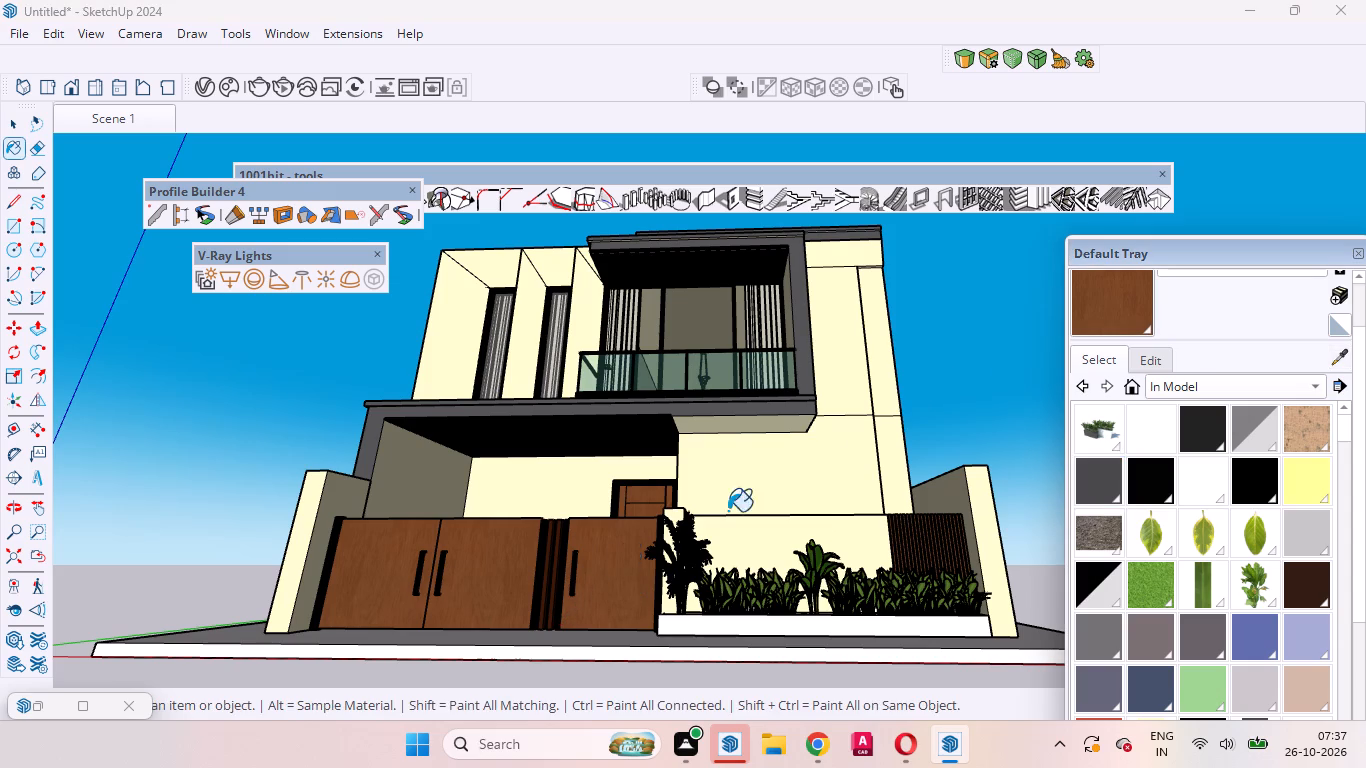
{"action": "key", "text": "space"}
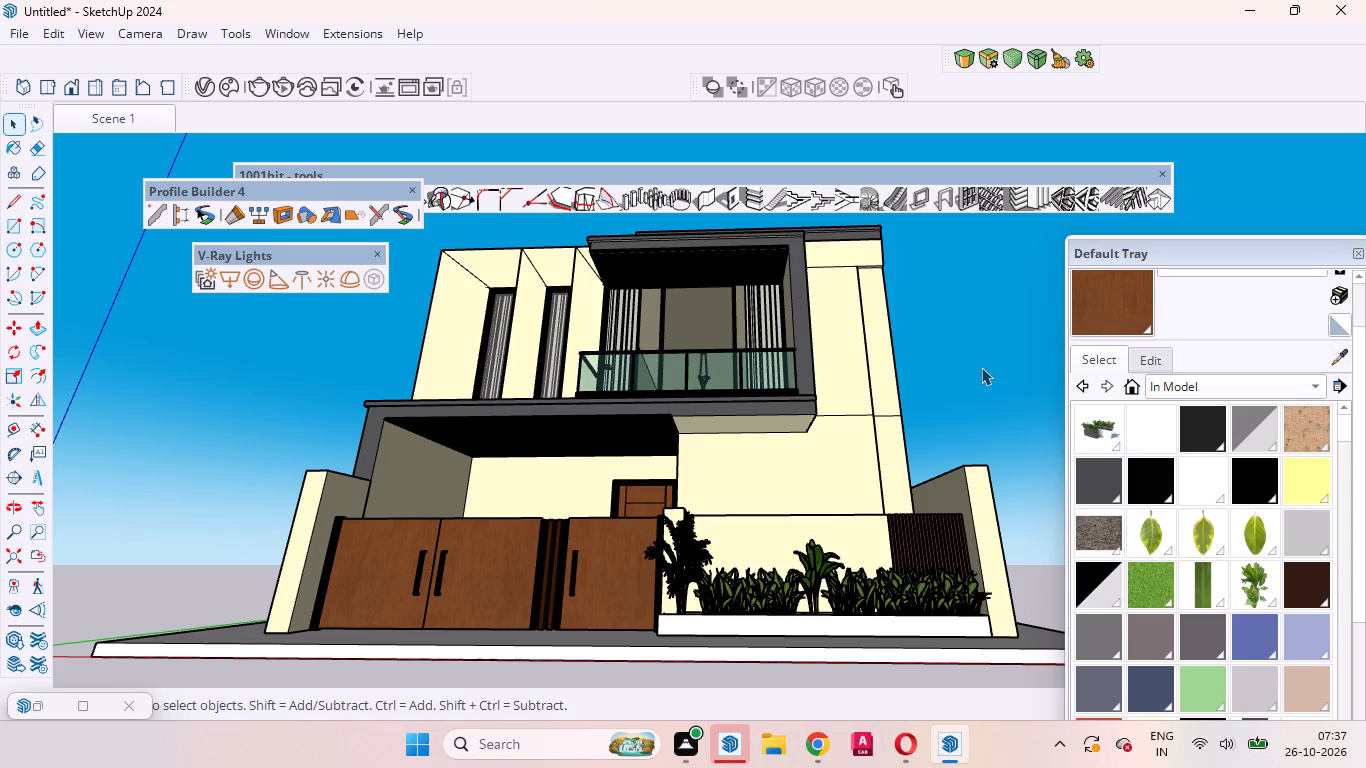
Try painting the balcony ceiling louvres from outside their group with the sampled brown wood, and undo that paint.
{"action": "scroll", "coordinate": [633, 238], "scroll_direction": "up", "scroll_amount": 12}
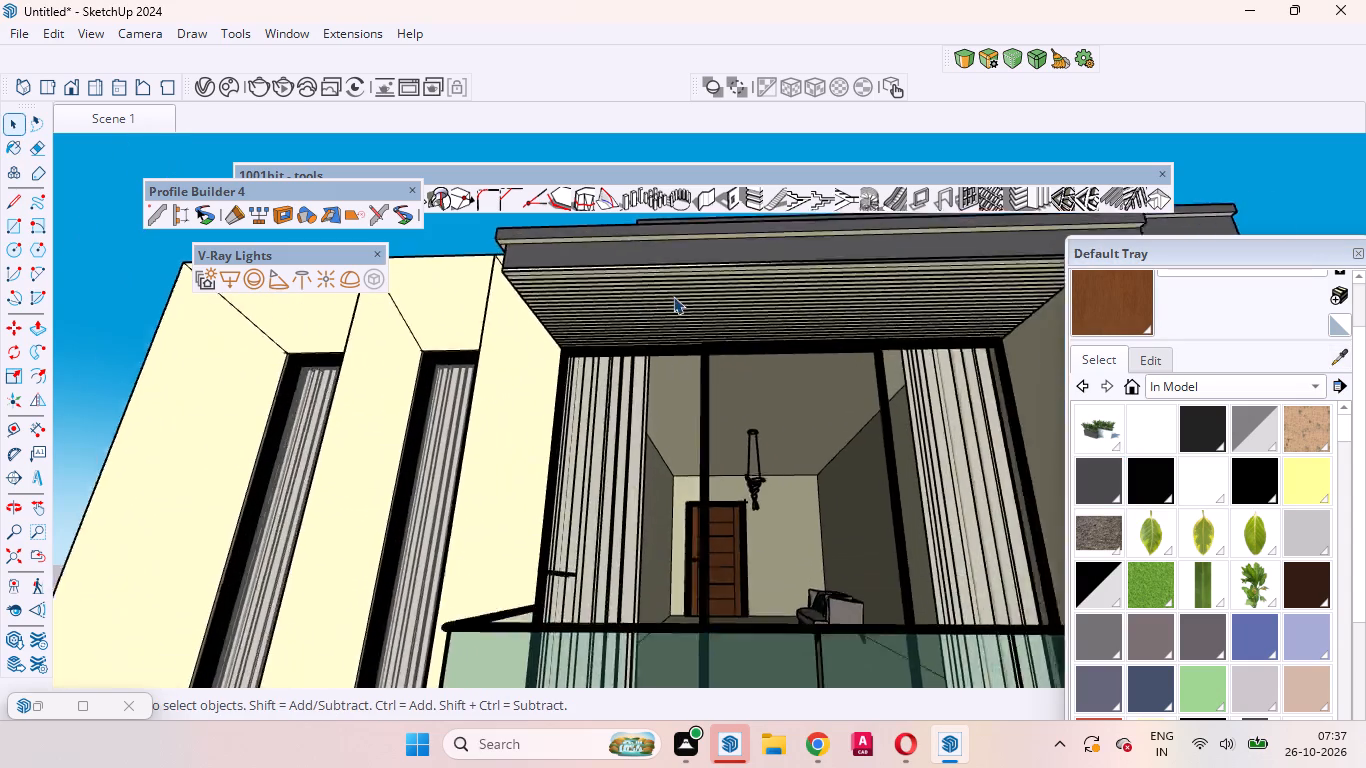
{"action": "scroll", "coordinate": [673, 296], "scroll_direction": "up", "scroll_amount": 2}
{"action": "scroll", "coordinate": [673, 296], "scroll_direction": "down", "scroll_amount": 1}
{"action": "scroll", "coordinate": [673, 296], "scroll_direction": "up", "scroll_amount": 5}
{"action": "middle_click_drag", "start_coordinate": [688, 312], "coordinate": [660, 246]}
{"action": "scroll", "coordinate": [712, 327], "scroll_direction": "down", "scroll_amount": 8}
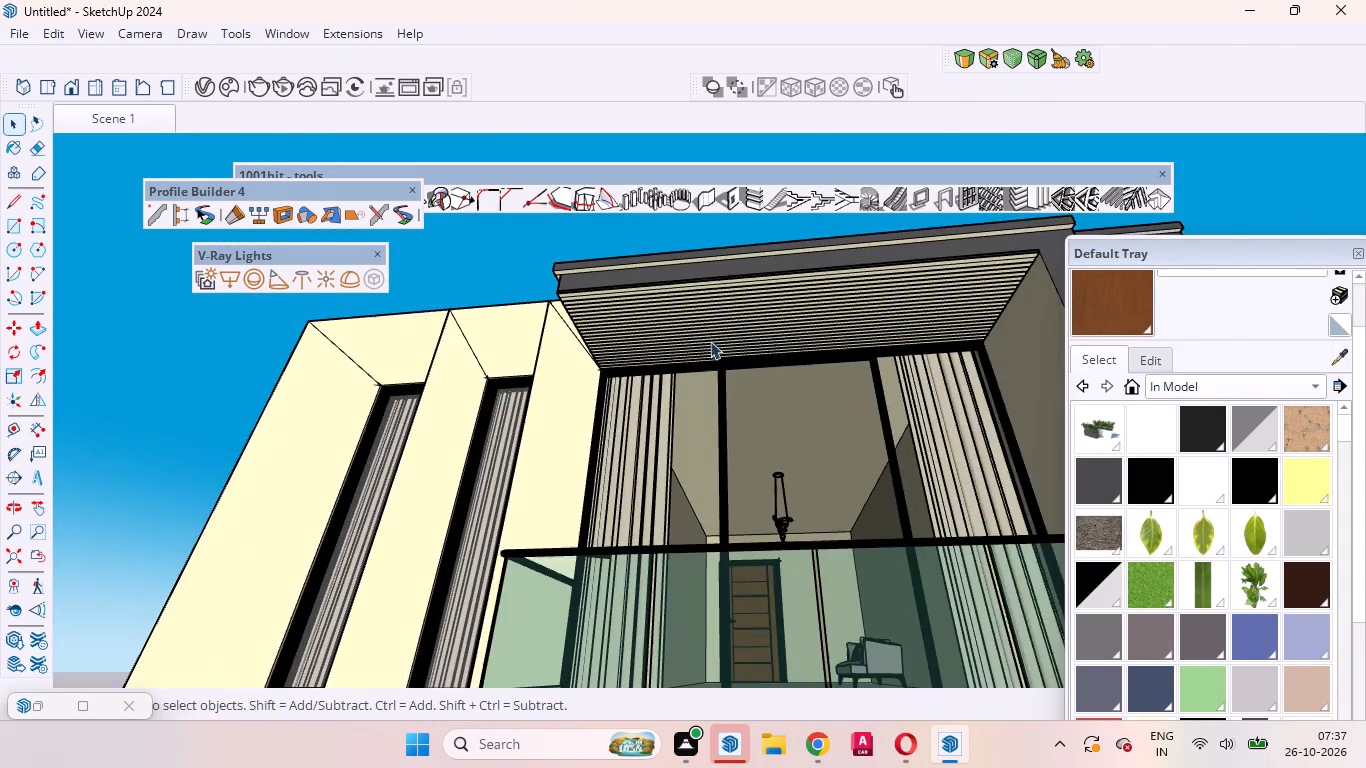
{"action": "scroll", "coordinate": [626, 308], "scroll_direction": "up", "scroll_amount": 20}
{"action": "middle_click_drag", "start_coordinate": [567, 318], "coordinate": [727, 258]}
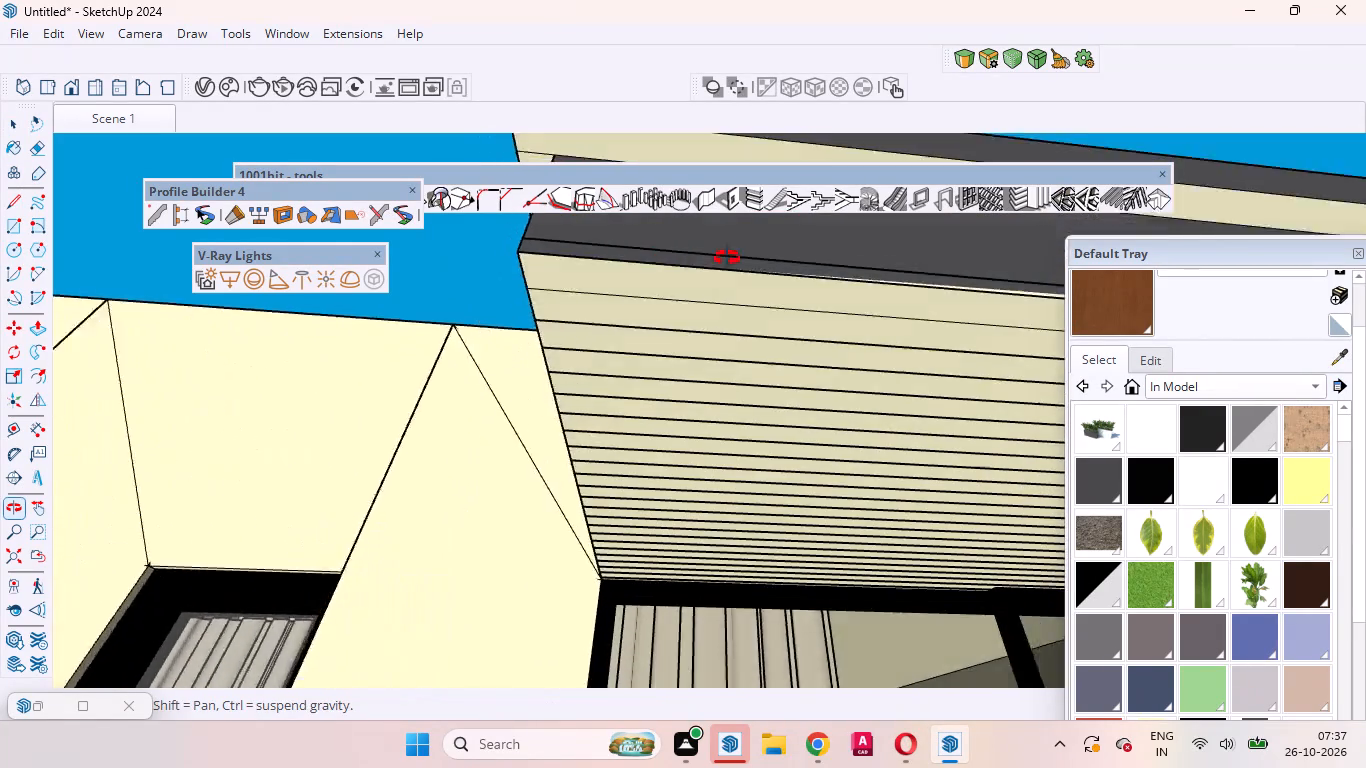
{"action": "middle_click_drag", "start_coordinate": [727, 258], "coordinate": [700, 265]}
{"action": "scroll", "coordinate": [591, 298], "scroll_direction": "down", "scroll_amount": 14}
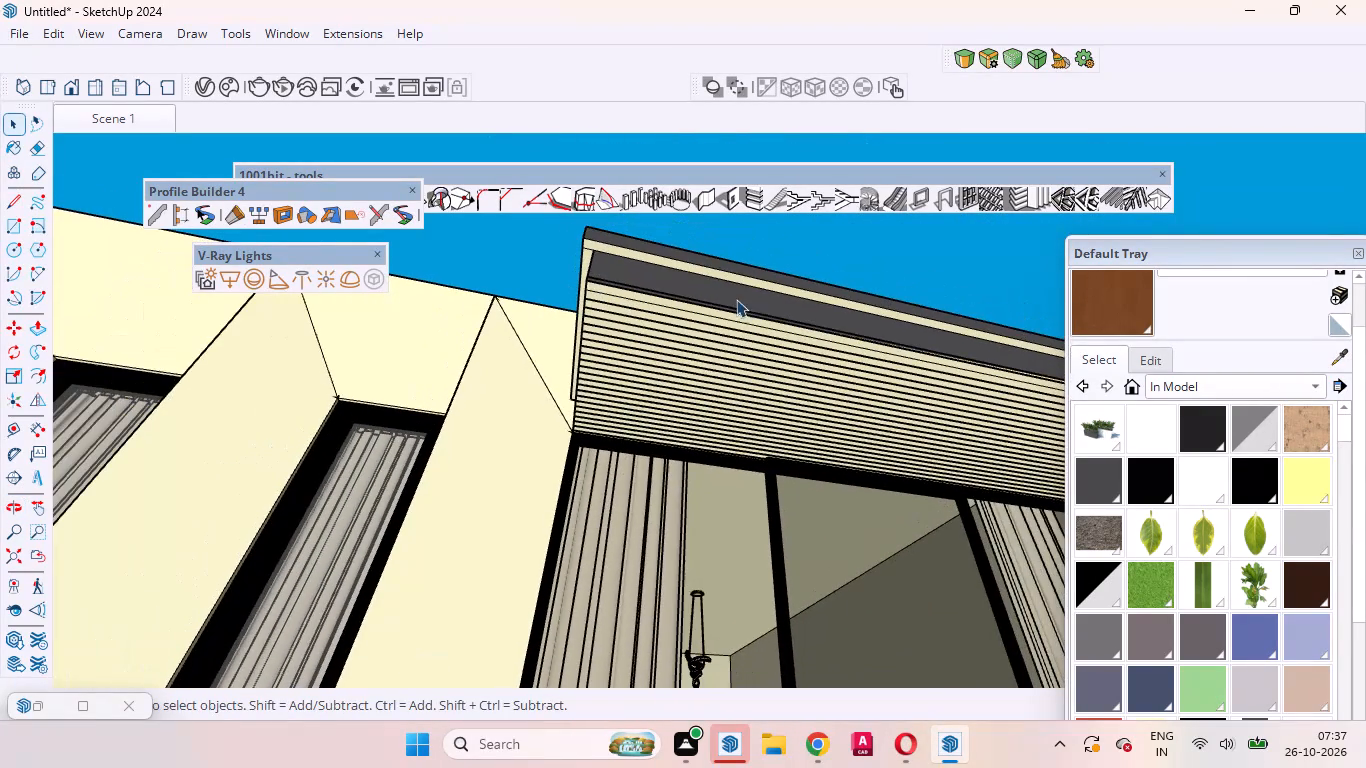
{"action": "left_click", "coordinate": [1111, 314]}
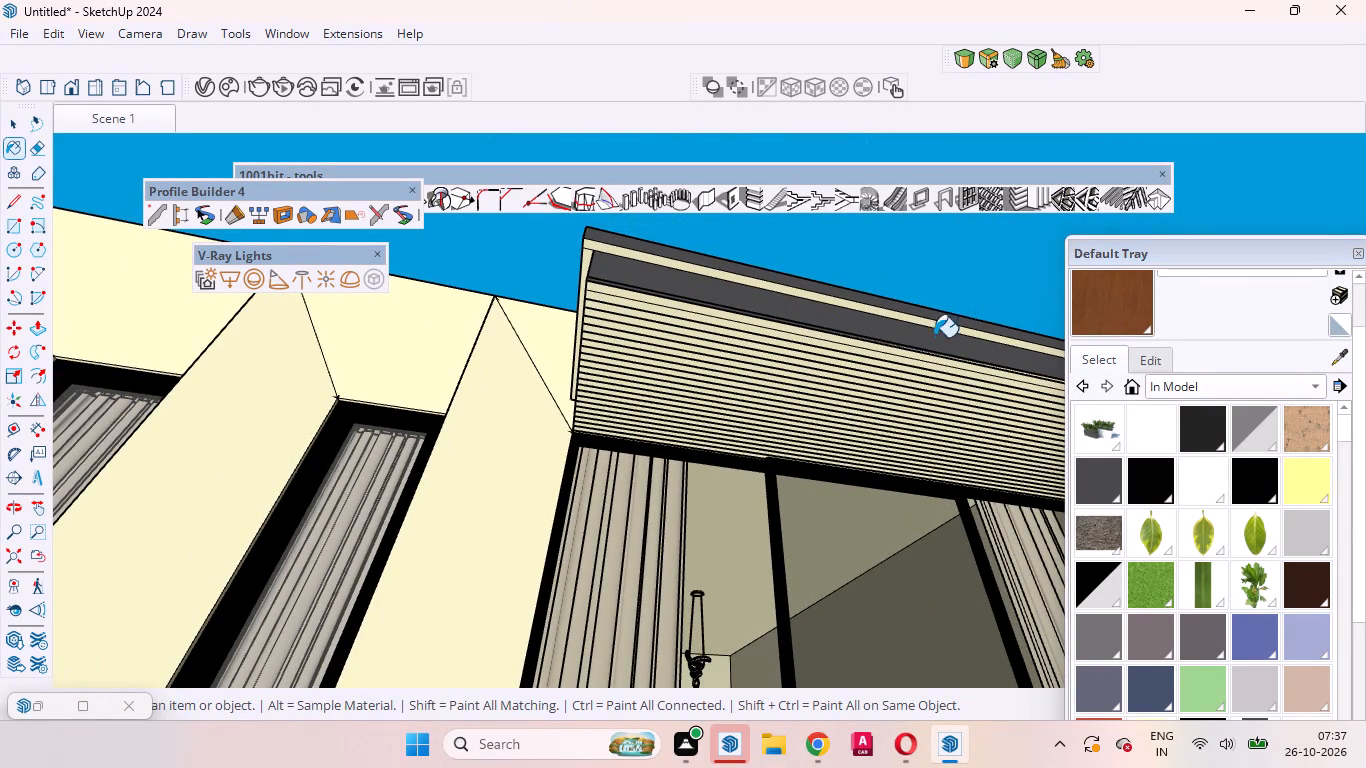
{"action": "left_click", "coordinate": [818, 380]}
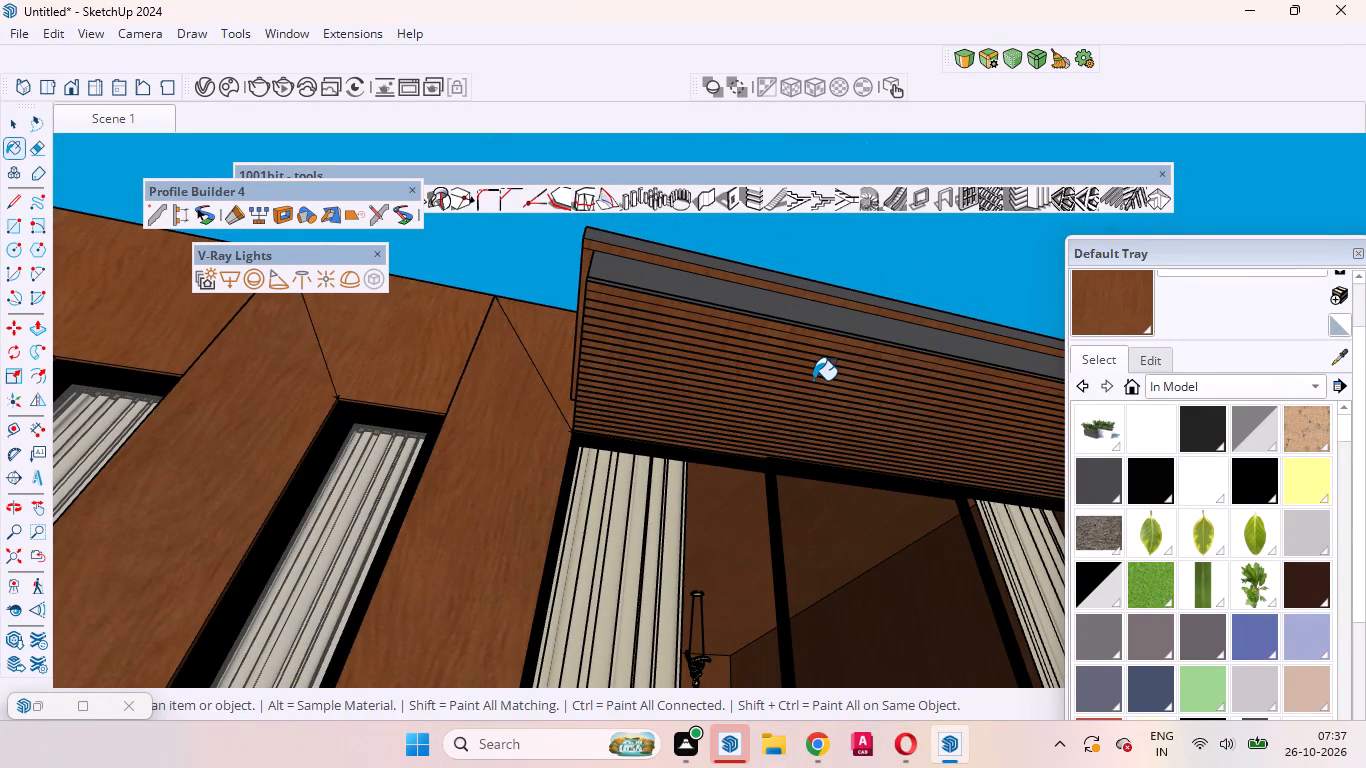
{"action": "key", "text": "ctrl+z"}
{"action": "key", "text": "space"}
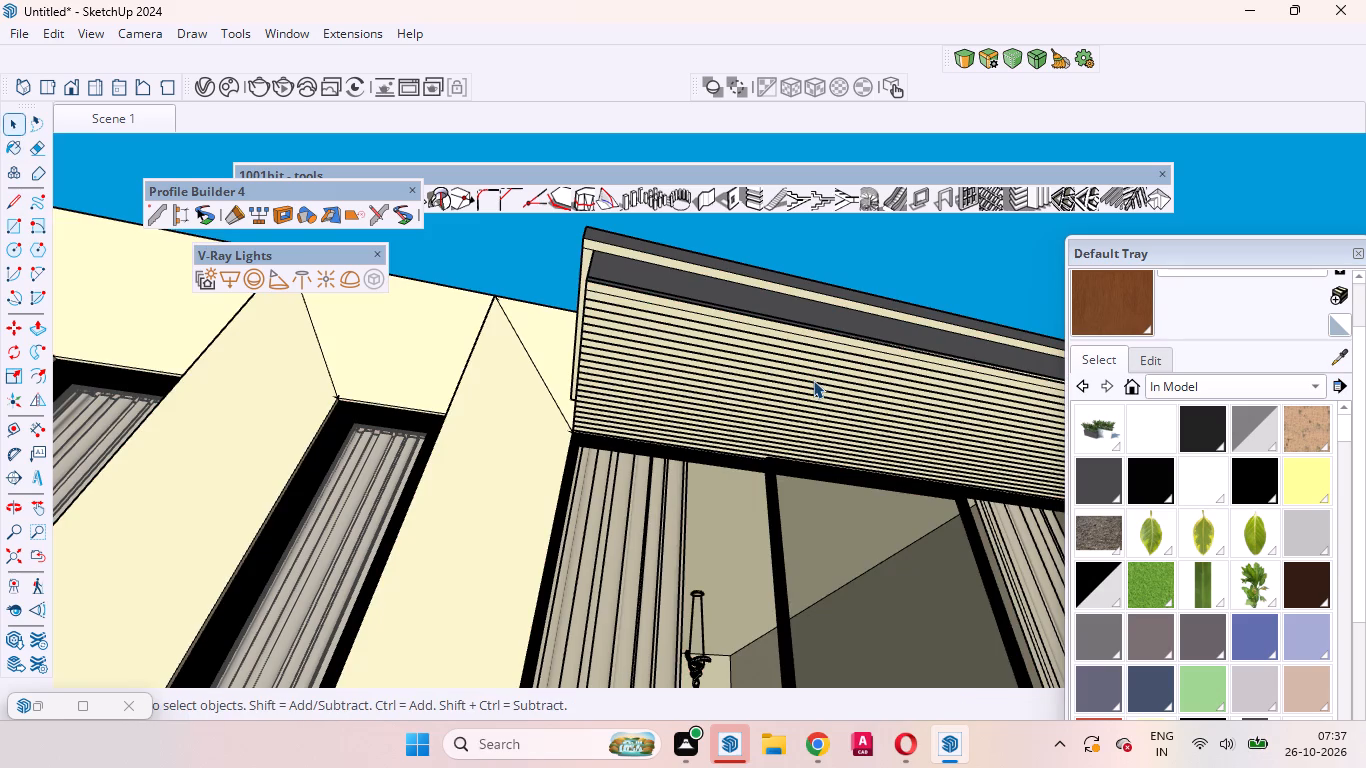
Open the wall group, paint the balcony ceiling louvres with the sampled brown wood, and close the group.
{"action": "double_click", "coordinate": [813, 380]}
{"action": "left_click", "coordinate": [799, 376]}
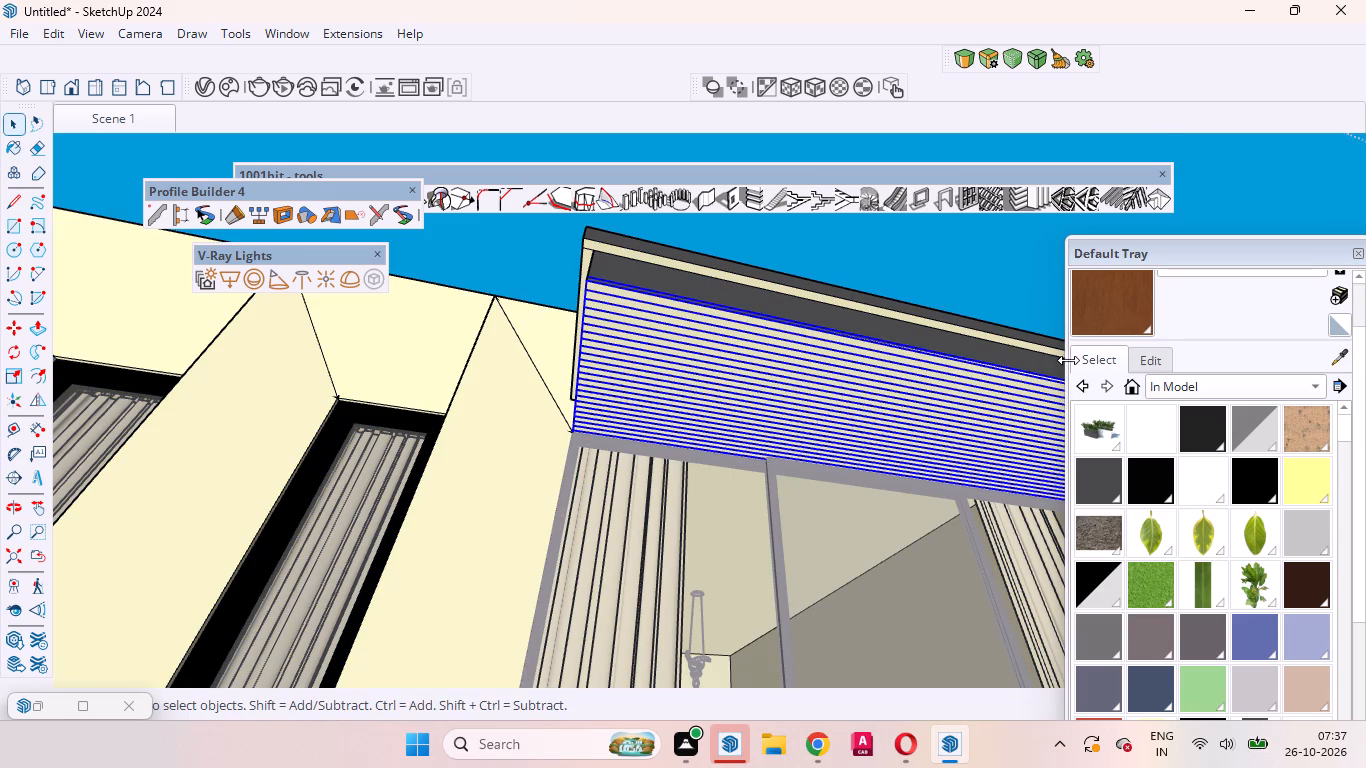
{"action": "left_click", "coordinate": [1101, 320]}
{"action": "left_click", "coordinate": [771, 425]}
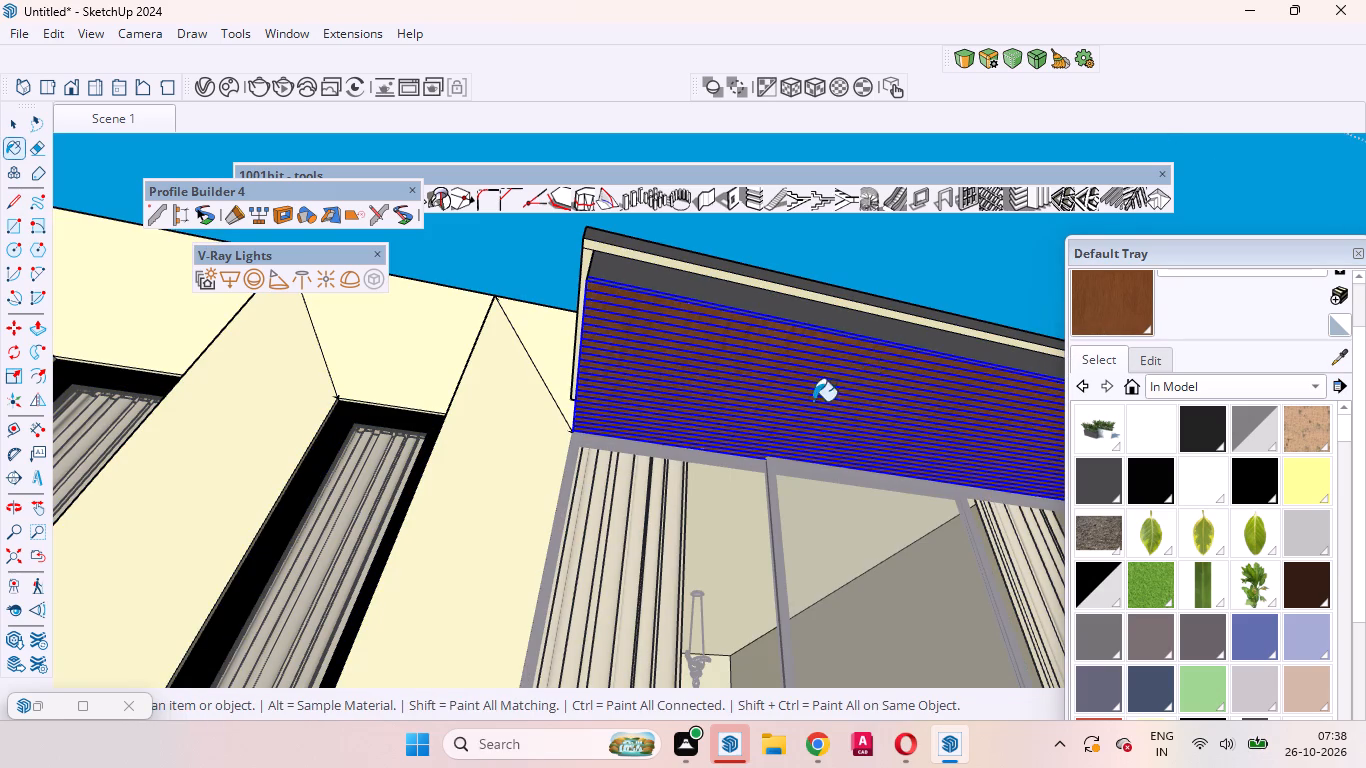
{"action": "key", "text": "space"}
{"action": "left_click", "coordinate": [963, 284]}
Undo the brown wood paint and the creation of the 1"-deep louvres on the balcony ceiling.
{"action": "middle_click_drag", "start_coordinate": [973, 287], "coordinate": [936, 501]}
{"action": "scroll", "coordinate": [934, 501], "scroll_direction": "up", "scroll_amount": 1}
{"action": "scroll", "coordinate": [888, 460], "scroll_direction": "down", "scroll_amount": 10}
{"action": "scroll", "coordinate": [968, 465], "scroll_direction": "up", "scroll_amount": 4}
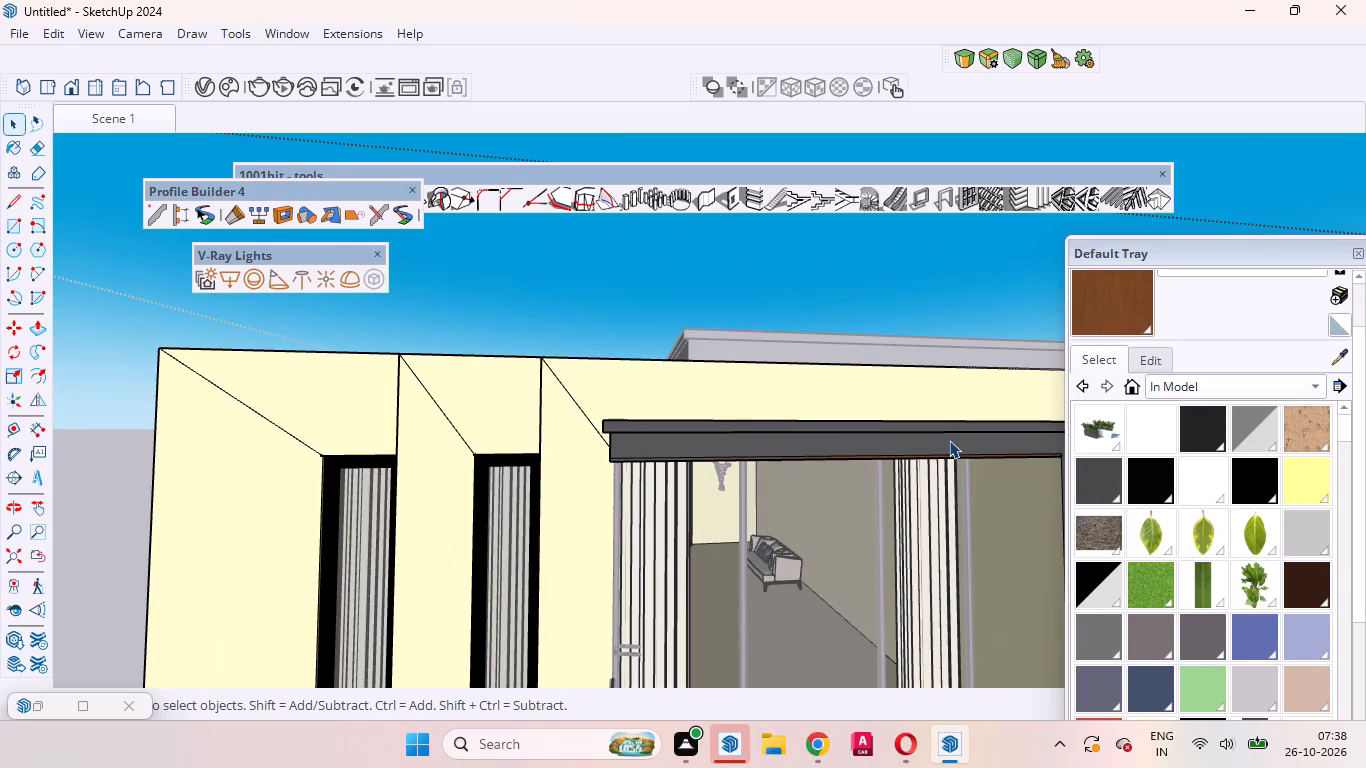
{"action": "key", "text": "ctrl+z"}
{"action": "key", "text": "ctrl+z"}
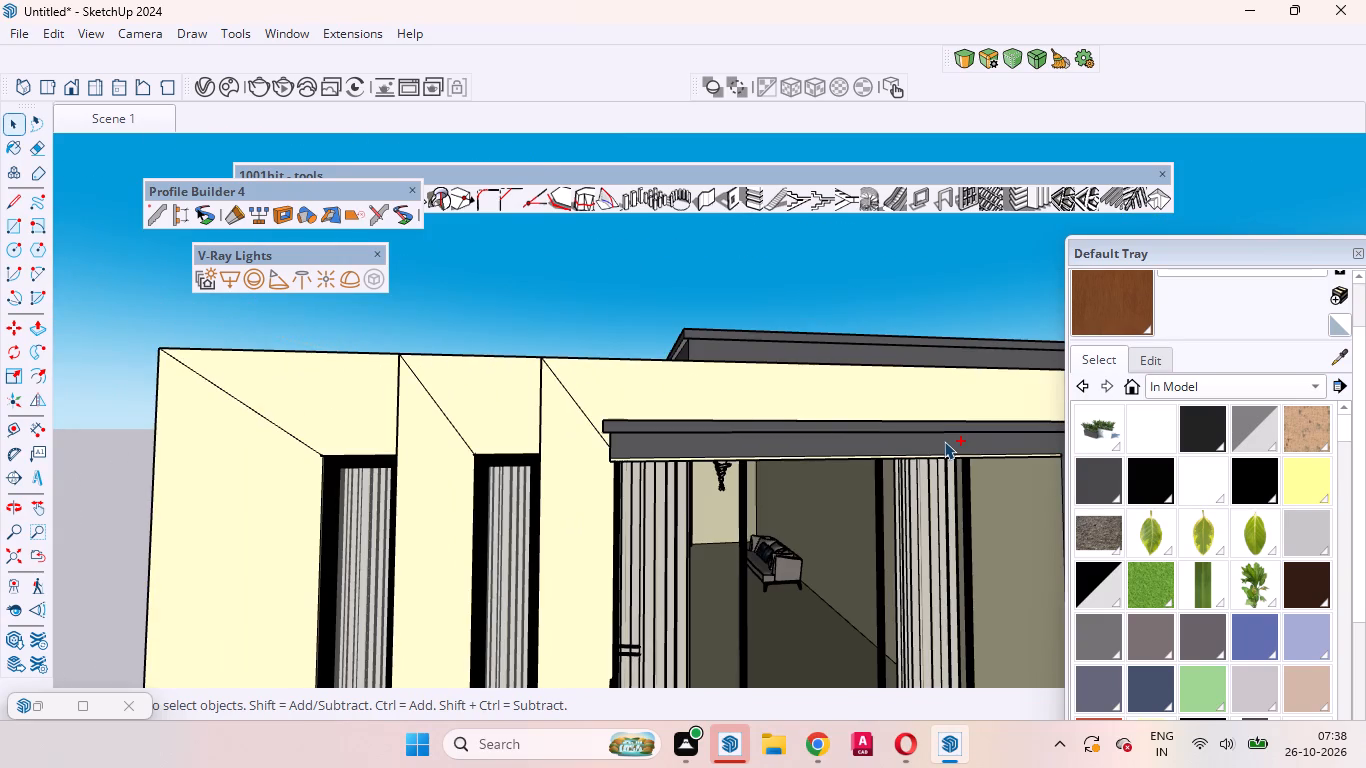
{"action": "key", "text": "ctrl+z"}
{"action": "key", "text": "ctrl+z"}
{"action": "key", "text": "ctrl+z"}
{"action": "key", "text": "ctrl+z"}
{"action": "key", "text": "ctrl+z"}
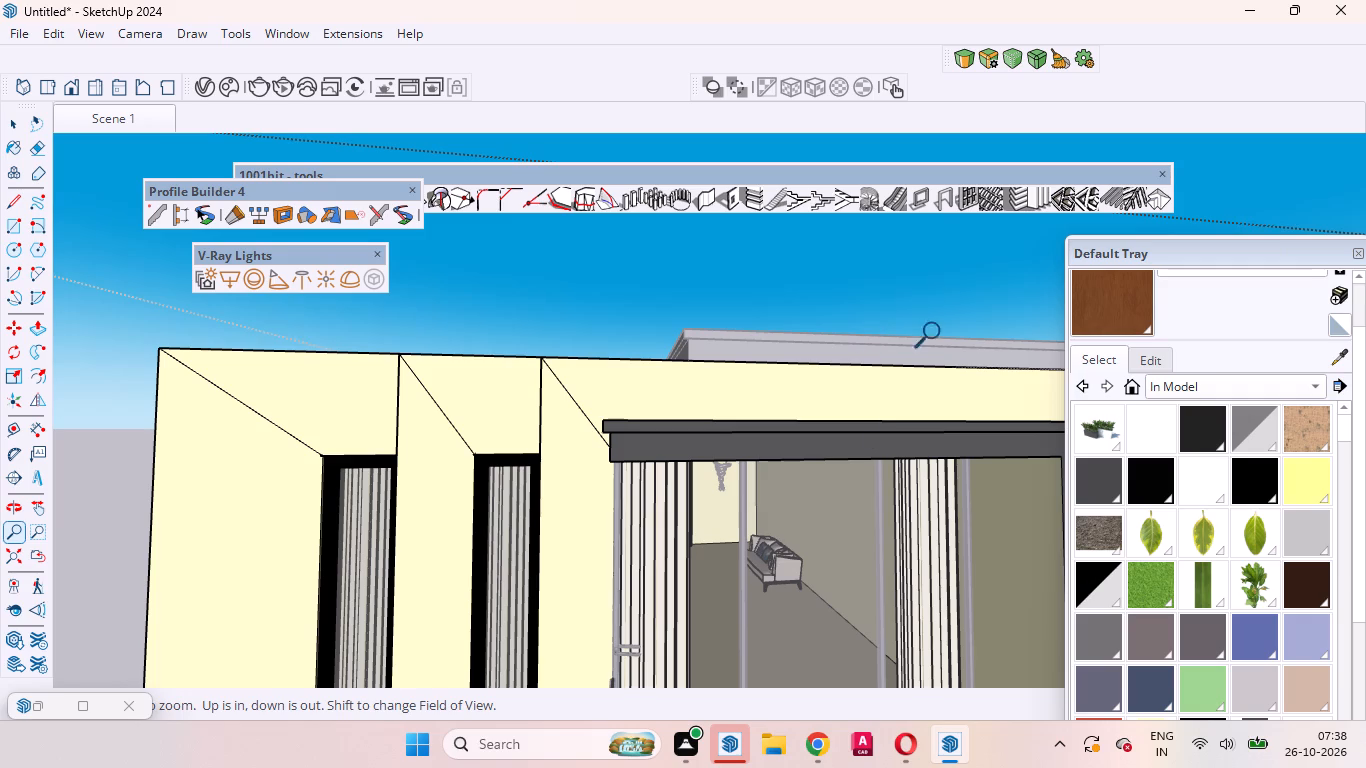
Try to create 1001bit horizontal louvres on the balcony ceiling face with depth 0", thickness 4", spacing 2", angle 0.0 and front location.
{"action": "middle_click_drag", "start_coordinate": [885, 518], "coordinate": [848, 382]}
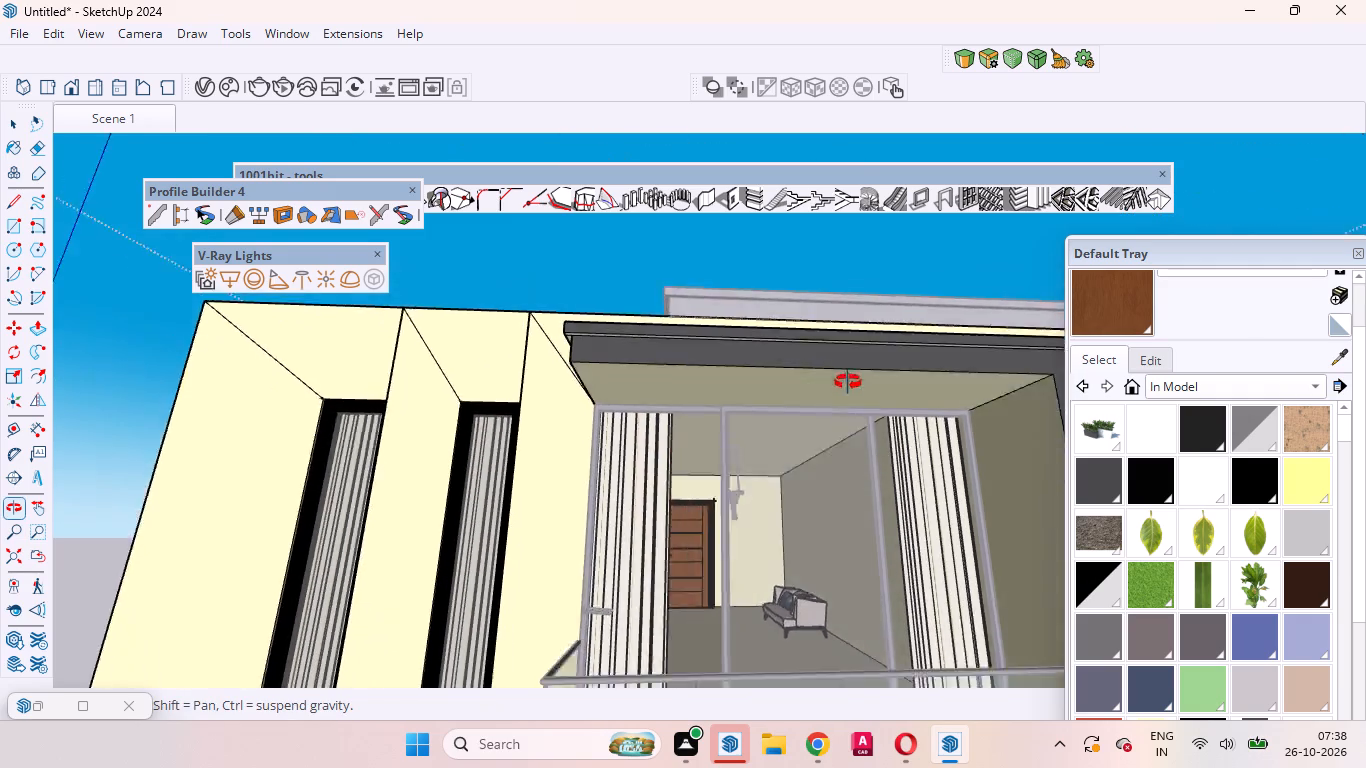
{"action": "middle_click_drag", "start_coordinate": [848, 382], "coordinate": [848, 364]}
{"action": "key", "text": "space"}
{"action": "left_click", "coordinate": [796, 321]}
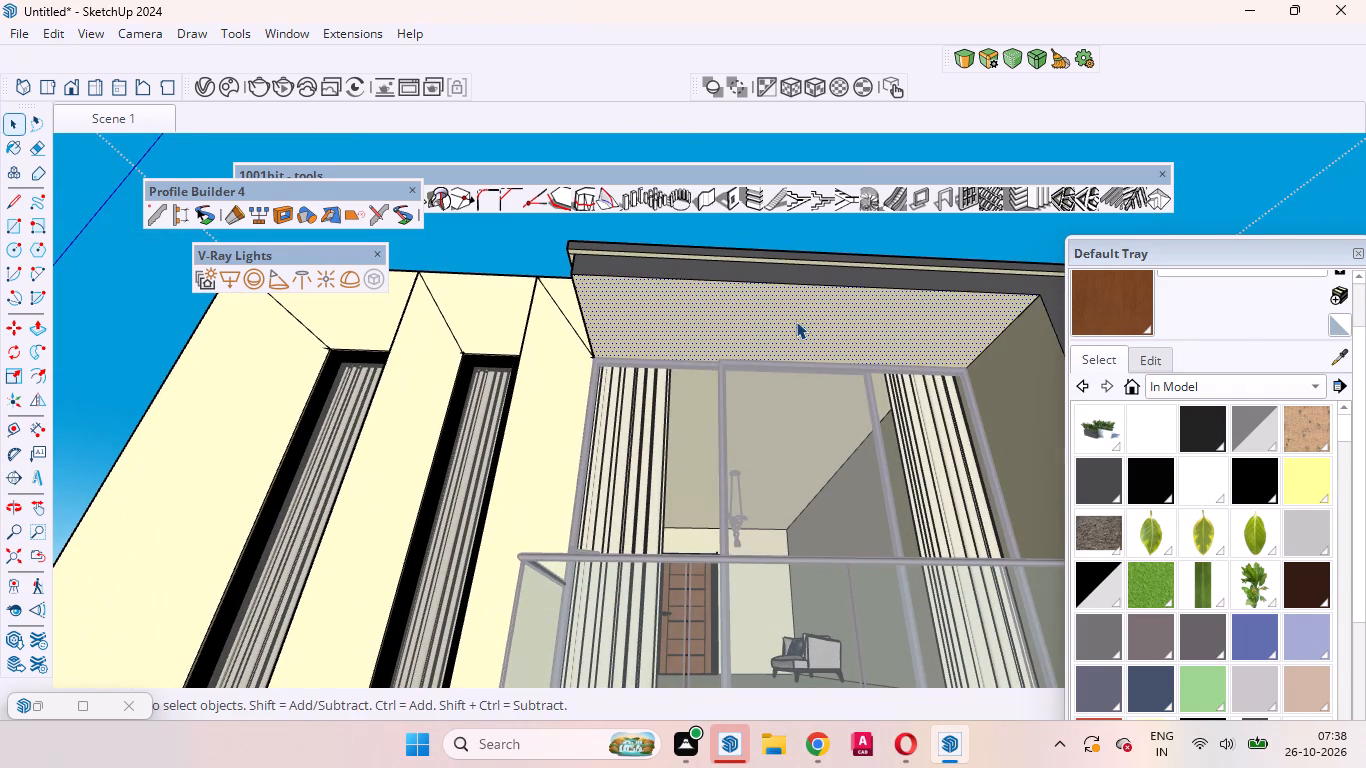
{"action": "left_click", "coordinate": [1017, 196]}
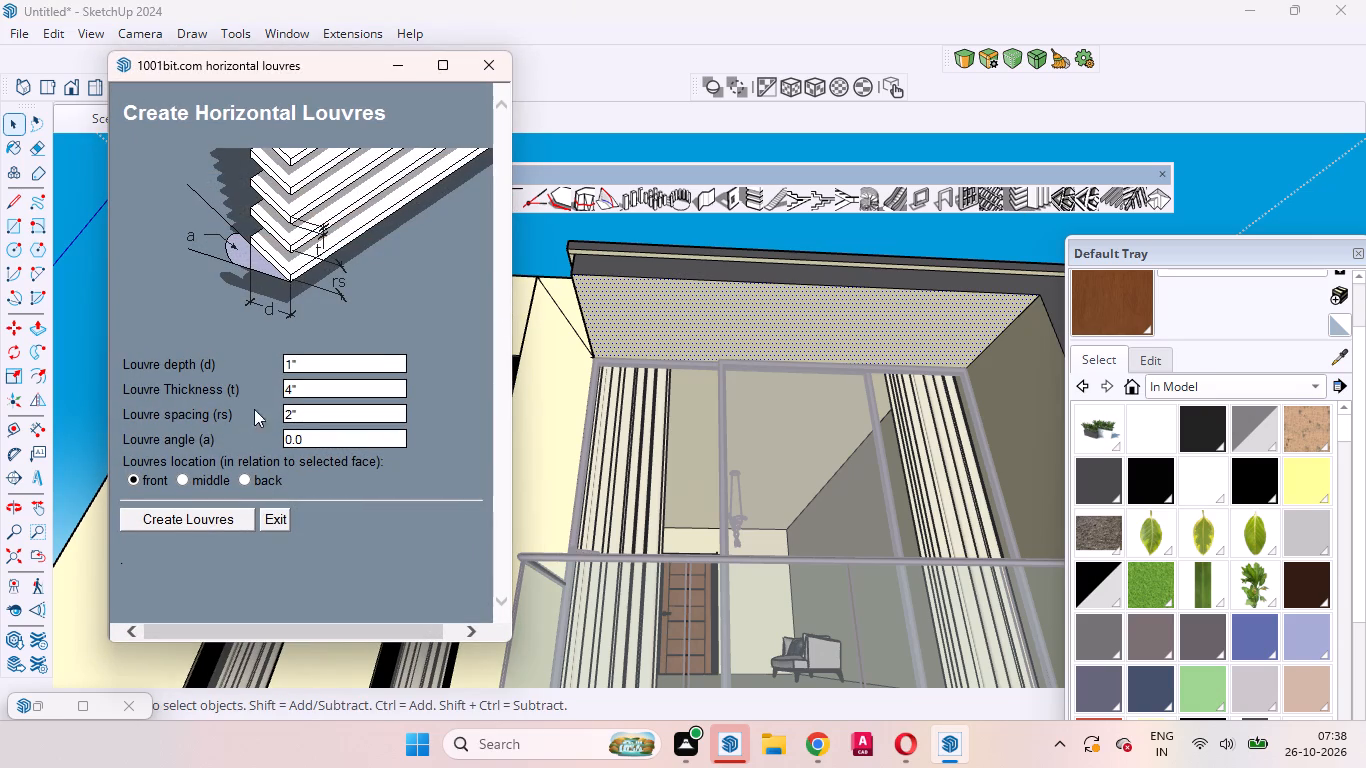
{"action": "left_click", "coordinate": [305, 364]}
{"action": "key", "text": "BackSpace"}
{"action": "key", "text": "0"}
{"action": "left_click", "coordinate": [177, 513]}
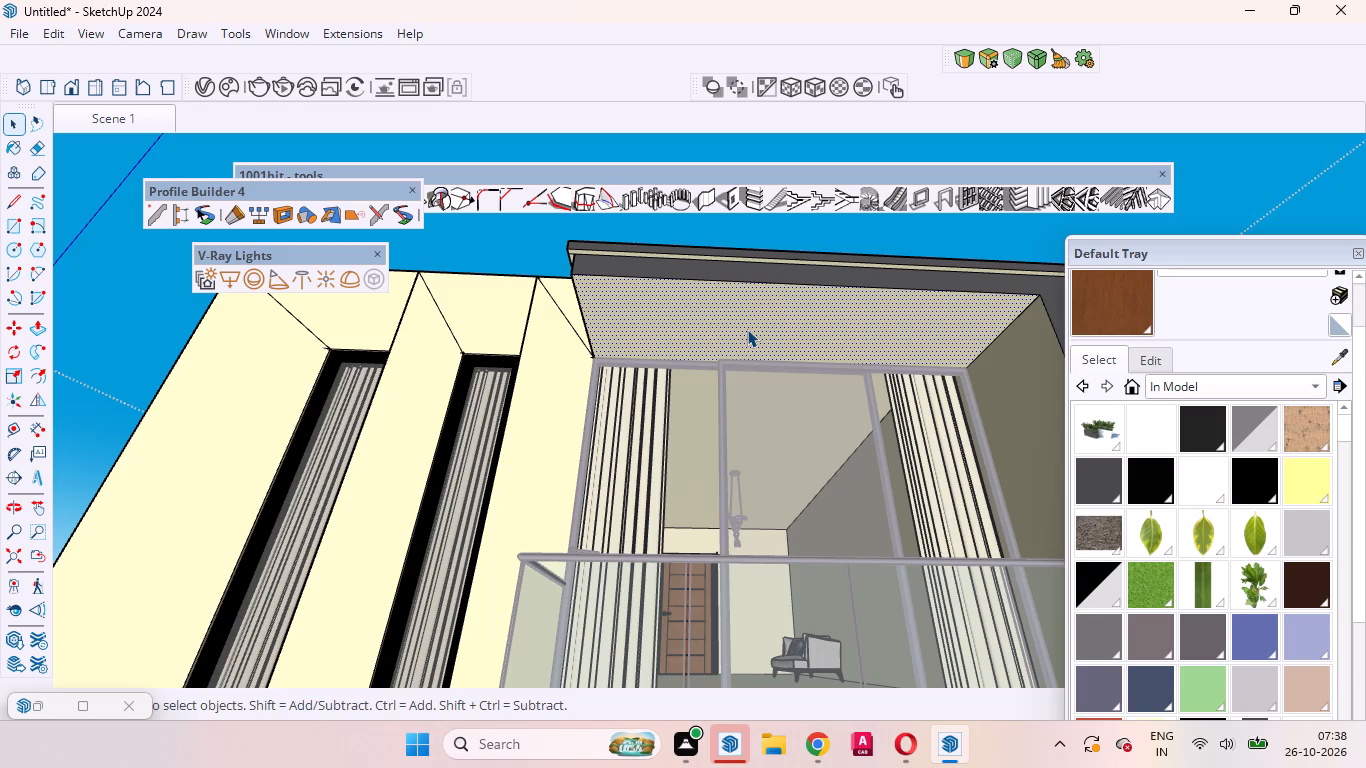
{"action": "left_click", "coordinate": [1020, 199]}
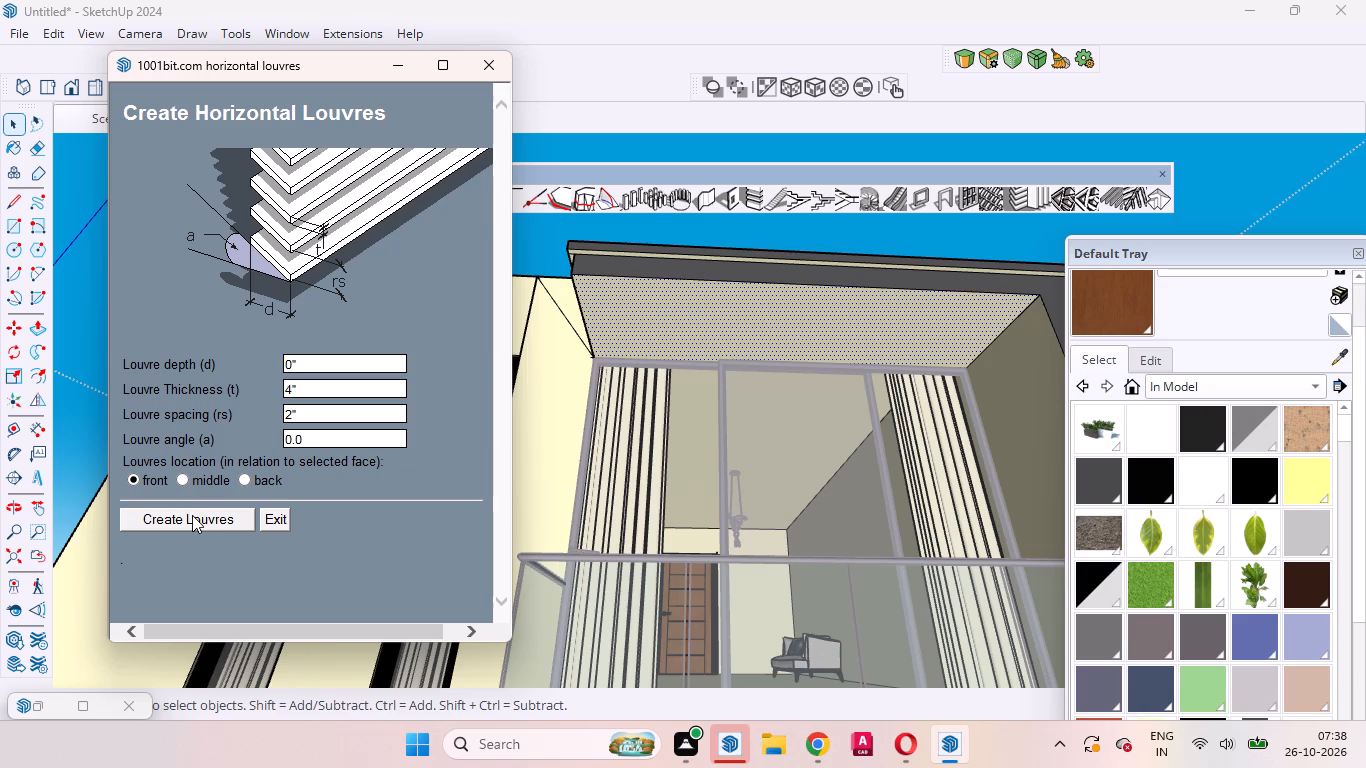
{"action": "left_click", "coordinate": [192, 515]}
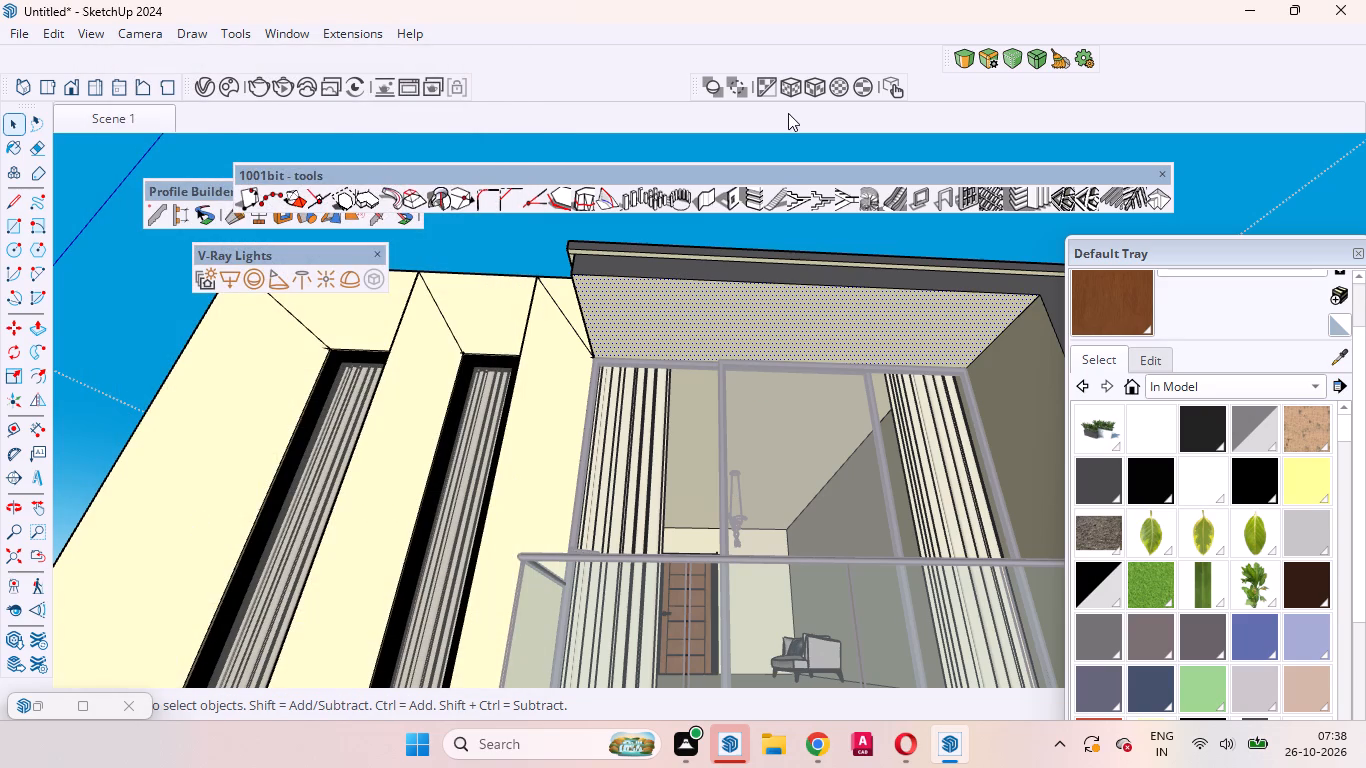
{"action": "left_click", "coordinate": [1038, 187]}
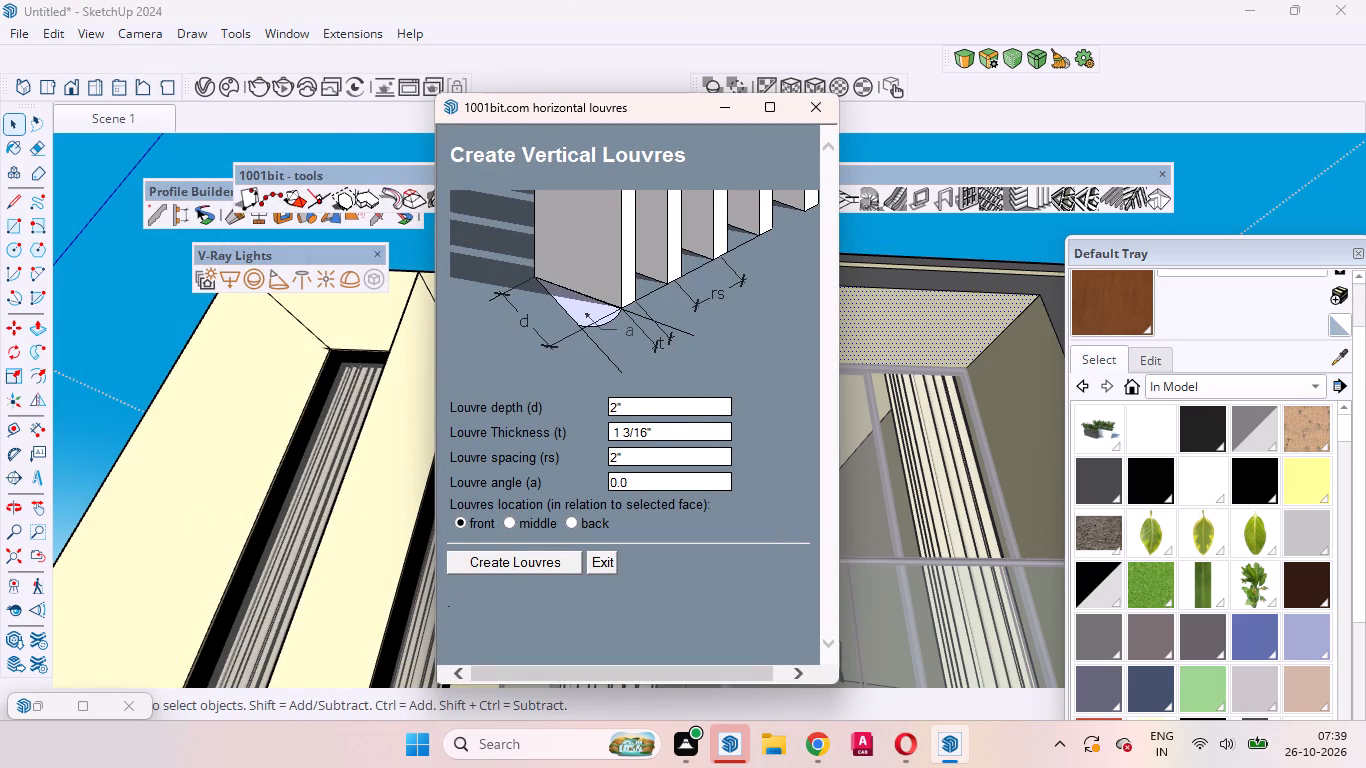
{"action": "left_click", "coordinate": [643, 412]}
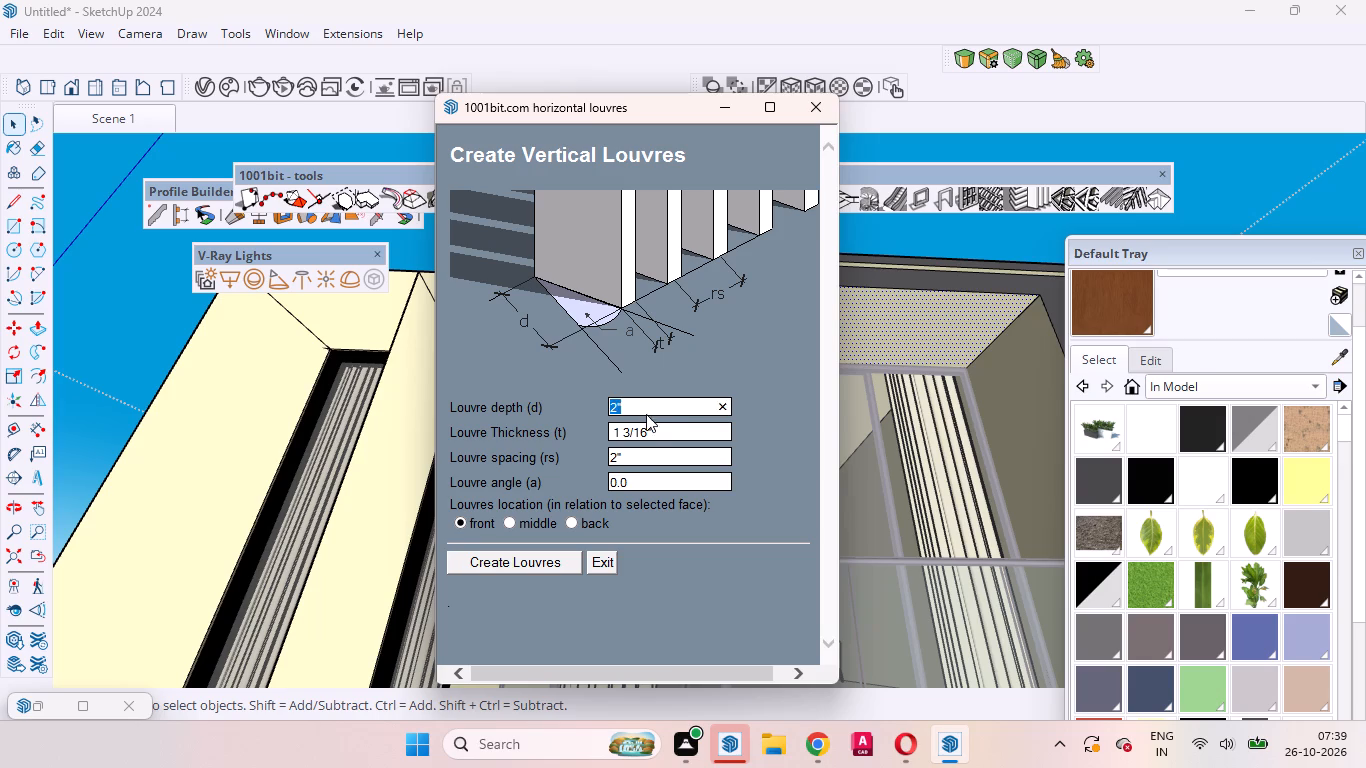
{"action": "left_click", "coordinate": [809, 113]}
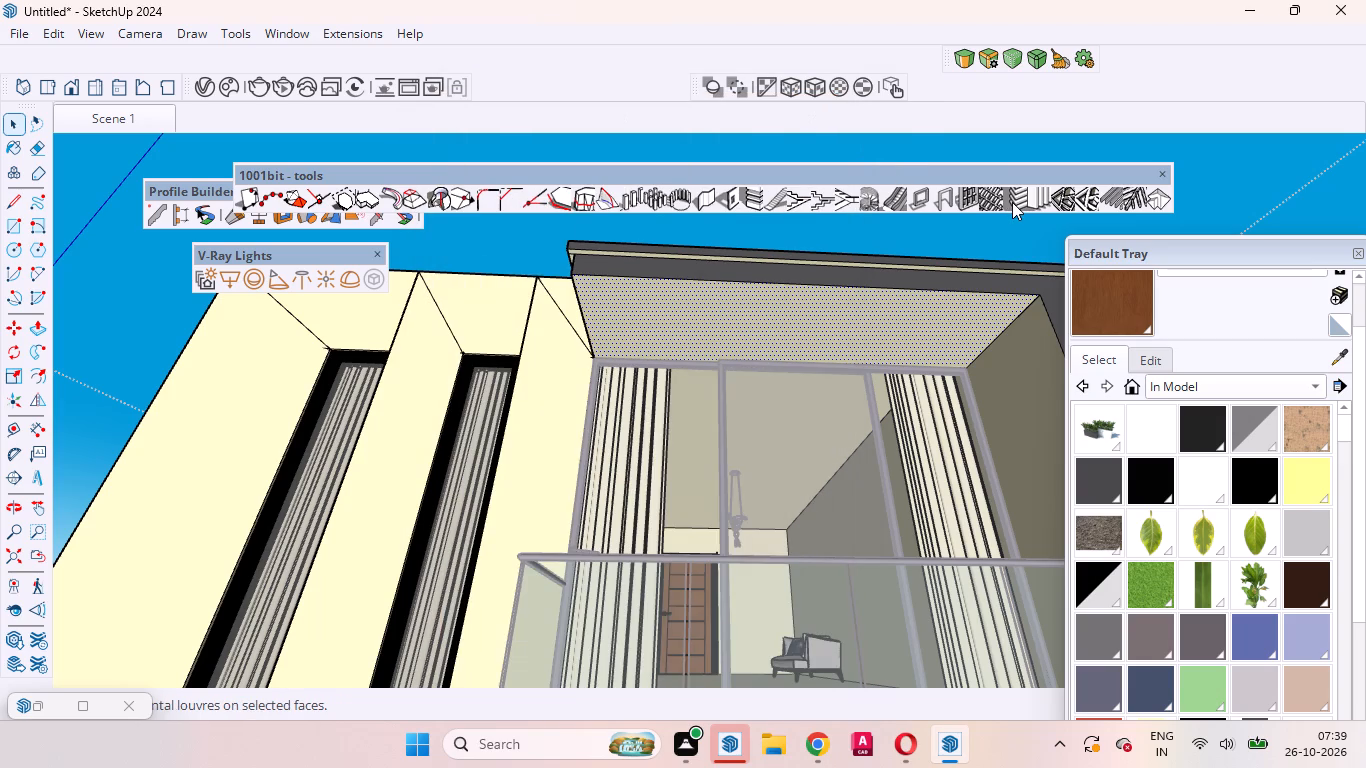
Create 1001bit horizontal louvres on the selected balcony ceiling face with depth 2mm, thickness 4", spacing 2", angle 0.0 and front location.
{"action": "left_click", "coordinate": [1012, 202]}
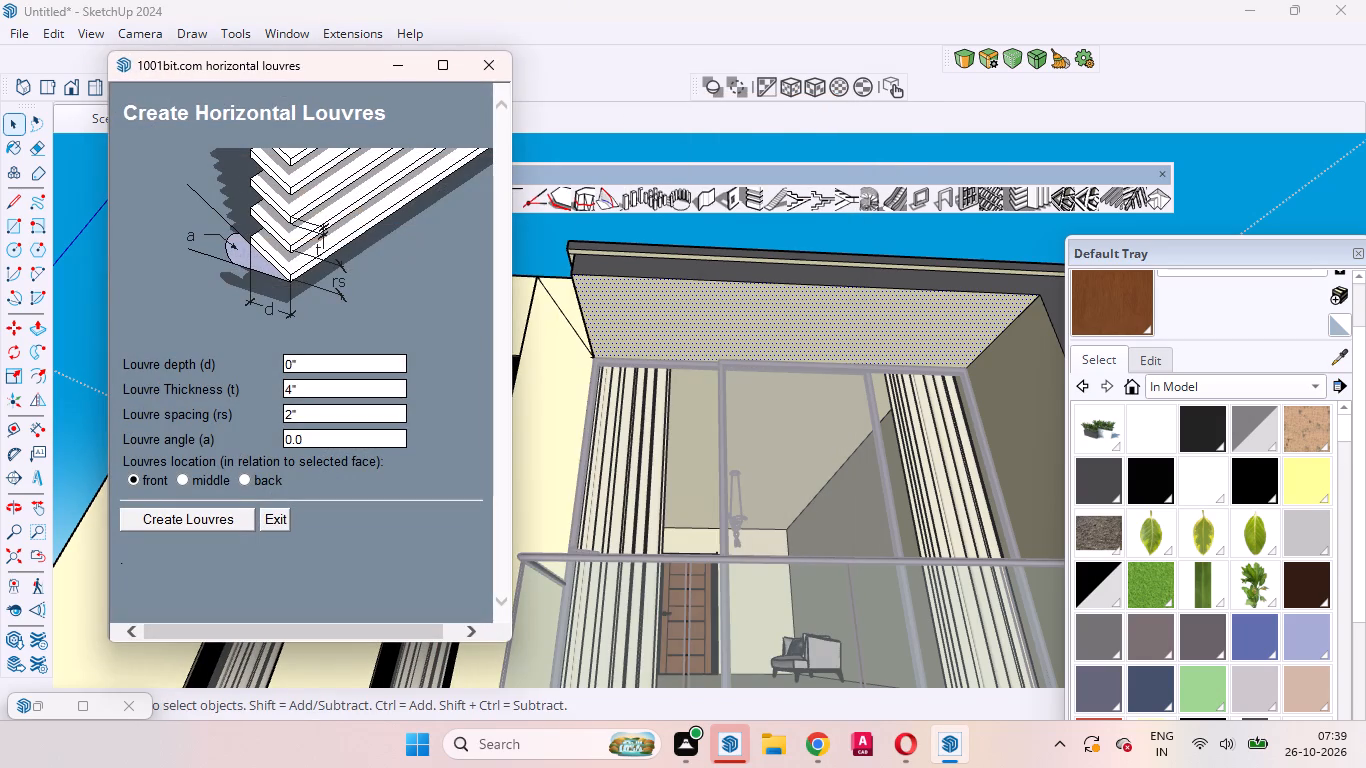
{"action": "left_click", "coordinate": [296, 368]}
{"action": "key", "text": "BackSpace"}
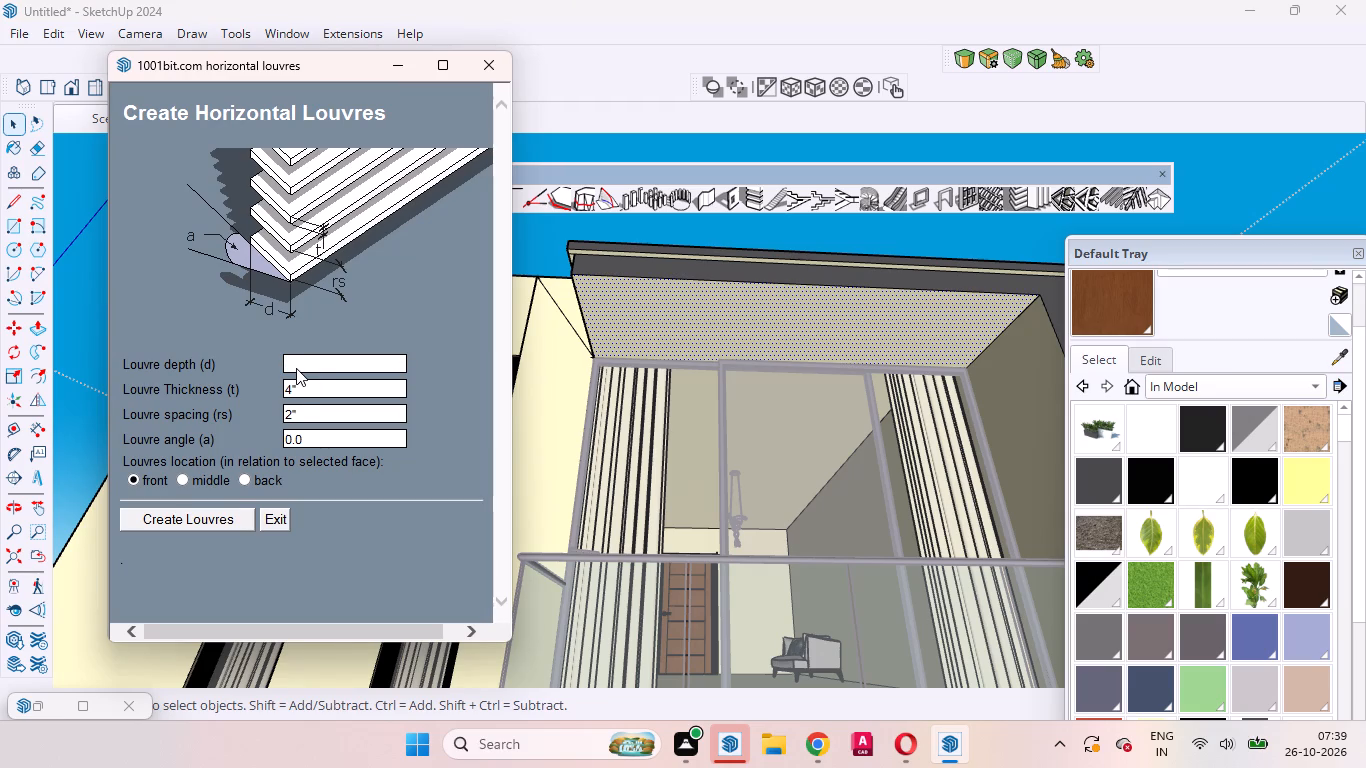
{"action": "key", "text": "2"}
{"action": "type", "text": "mm"}
{"action": "left_click", "coordinate": [180, 518]}
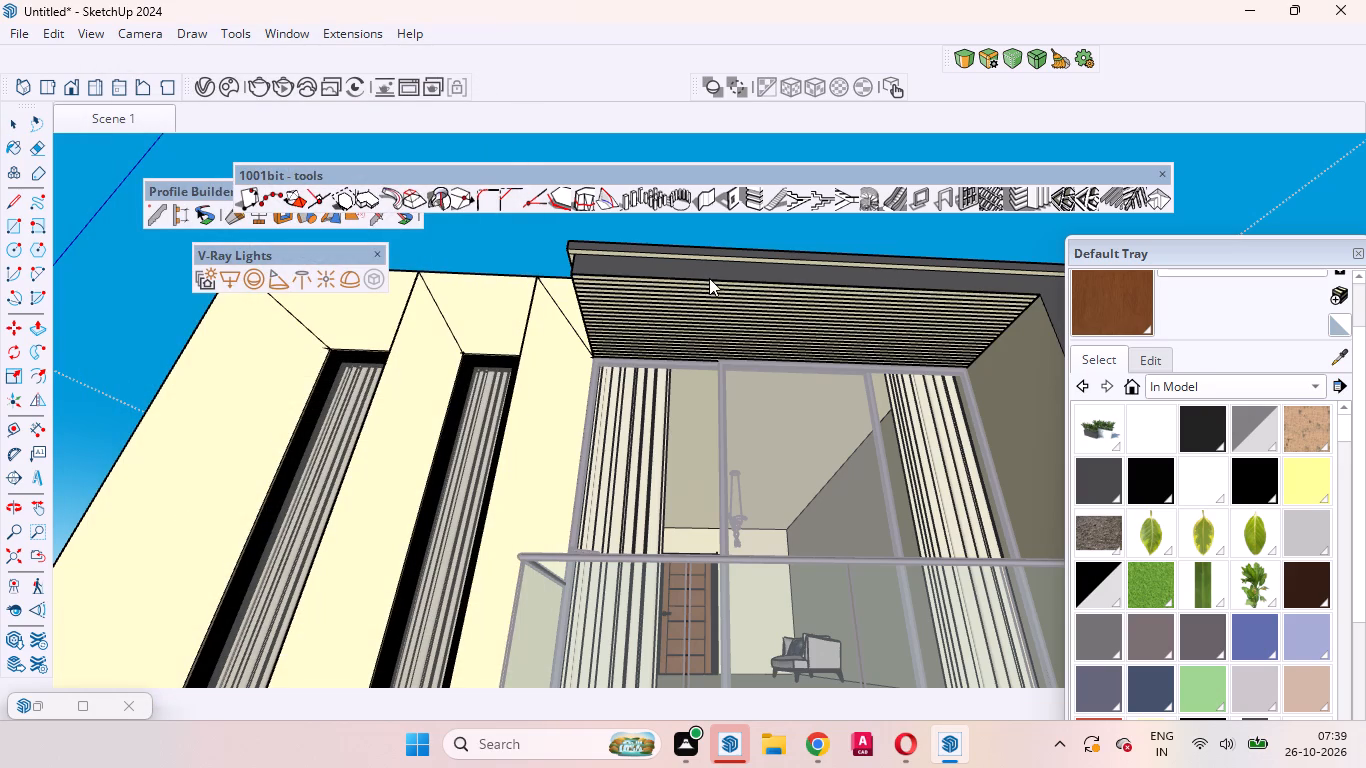
{"action": "left_click", "coordinate": [755, 324]}
Paint the balcony ceiling louvres with the gate's brown wood material.
{"action": "left_click", "coordinate": [7, 124]}
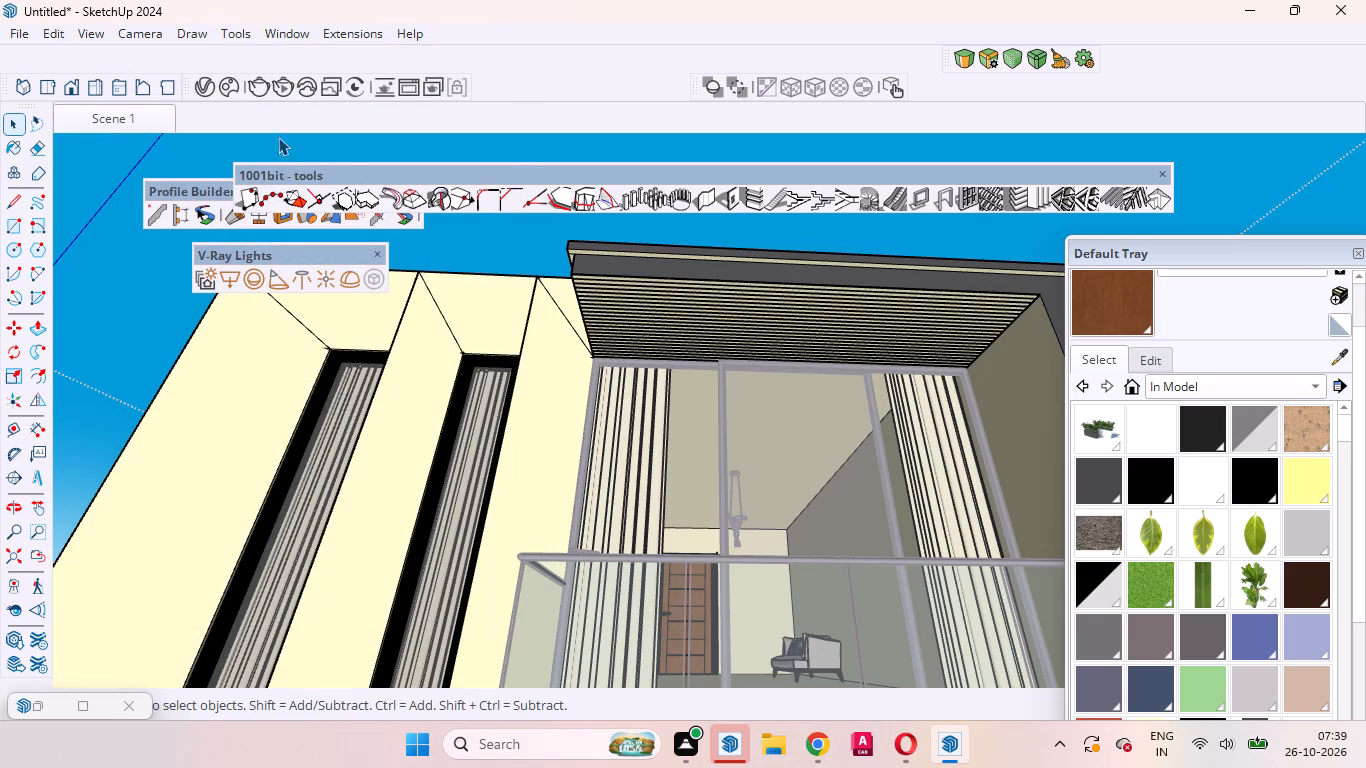
{"action": "left_click", "coordinate": [663, 317]}
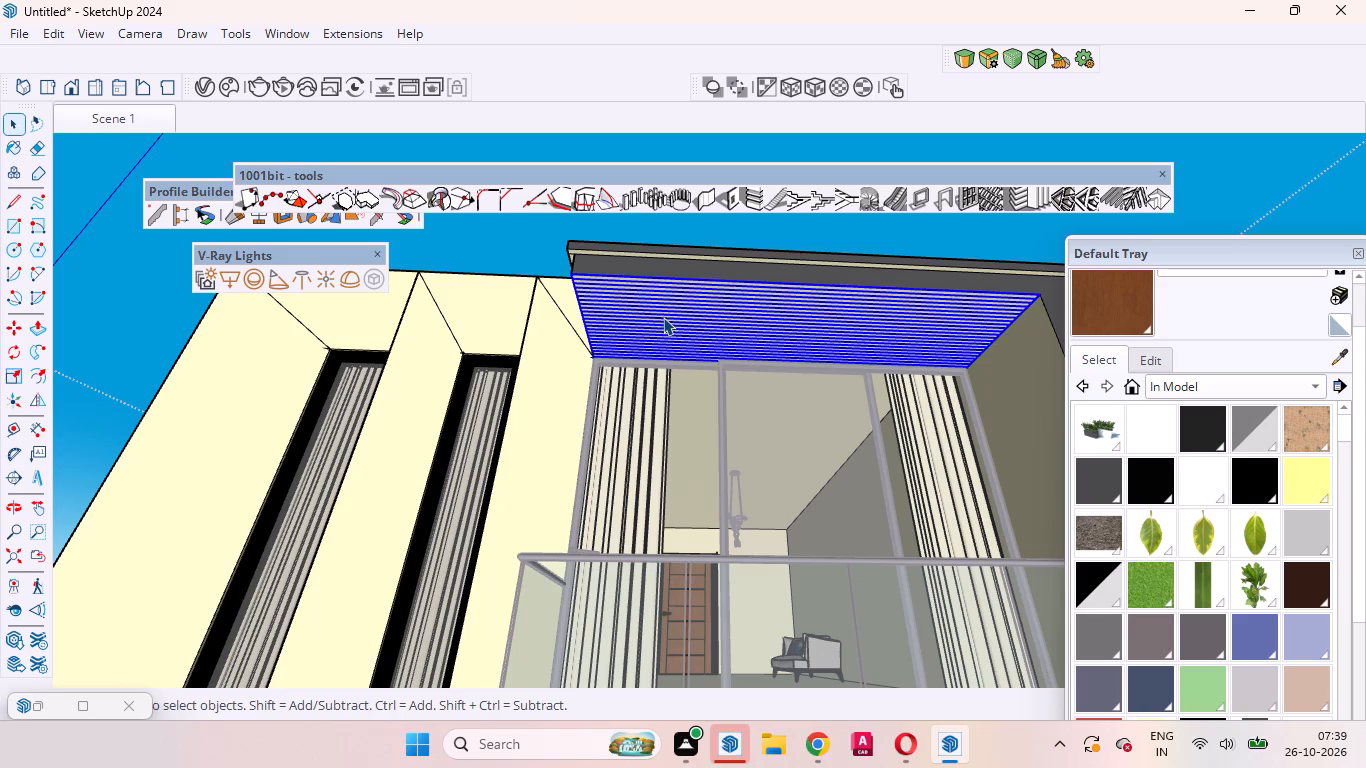
{"action": "left_click", "coordinate": [1099, 307]}
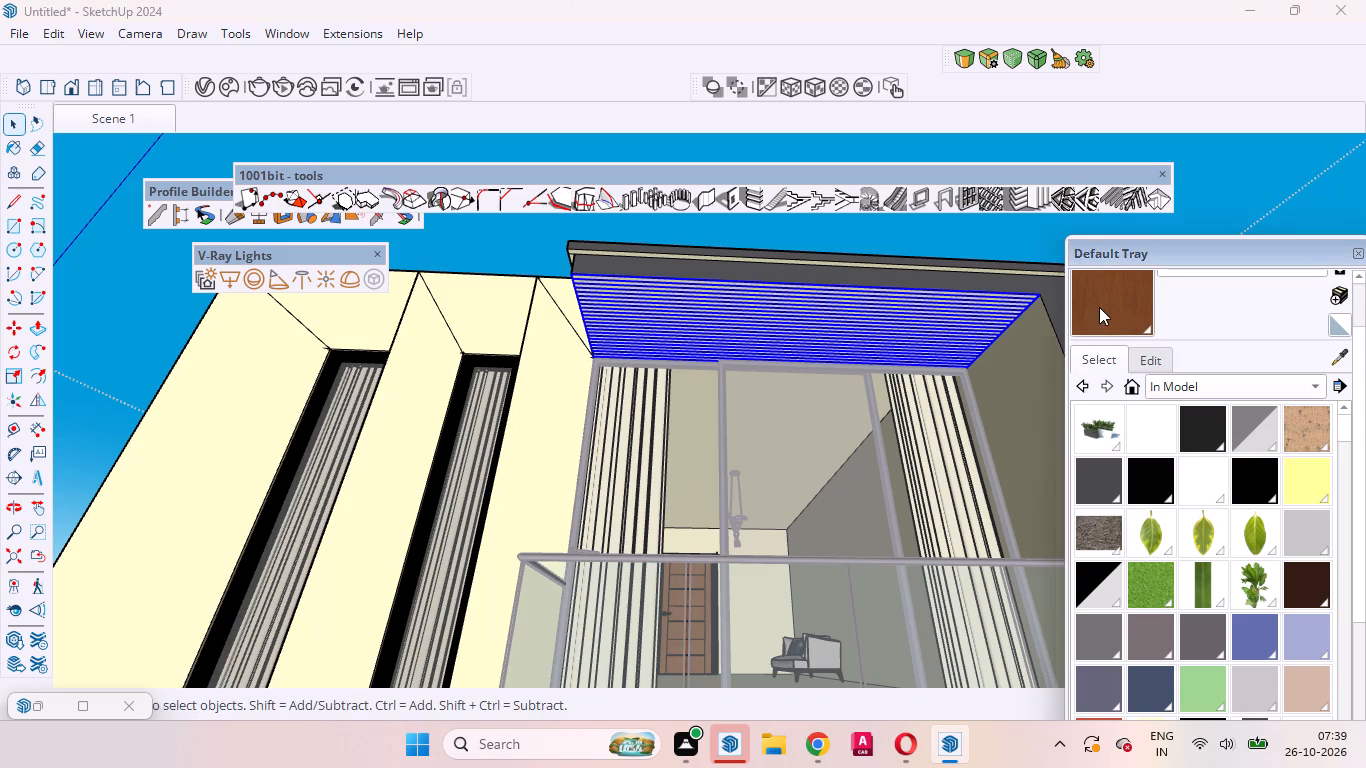
{"action": "left_click", "coordinate": [813, 318]}
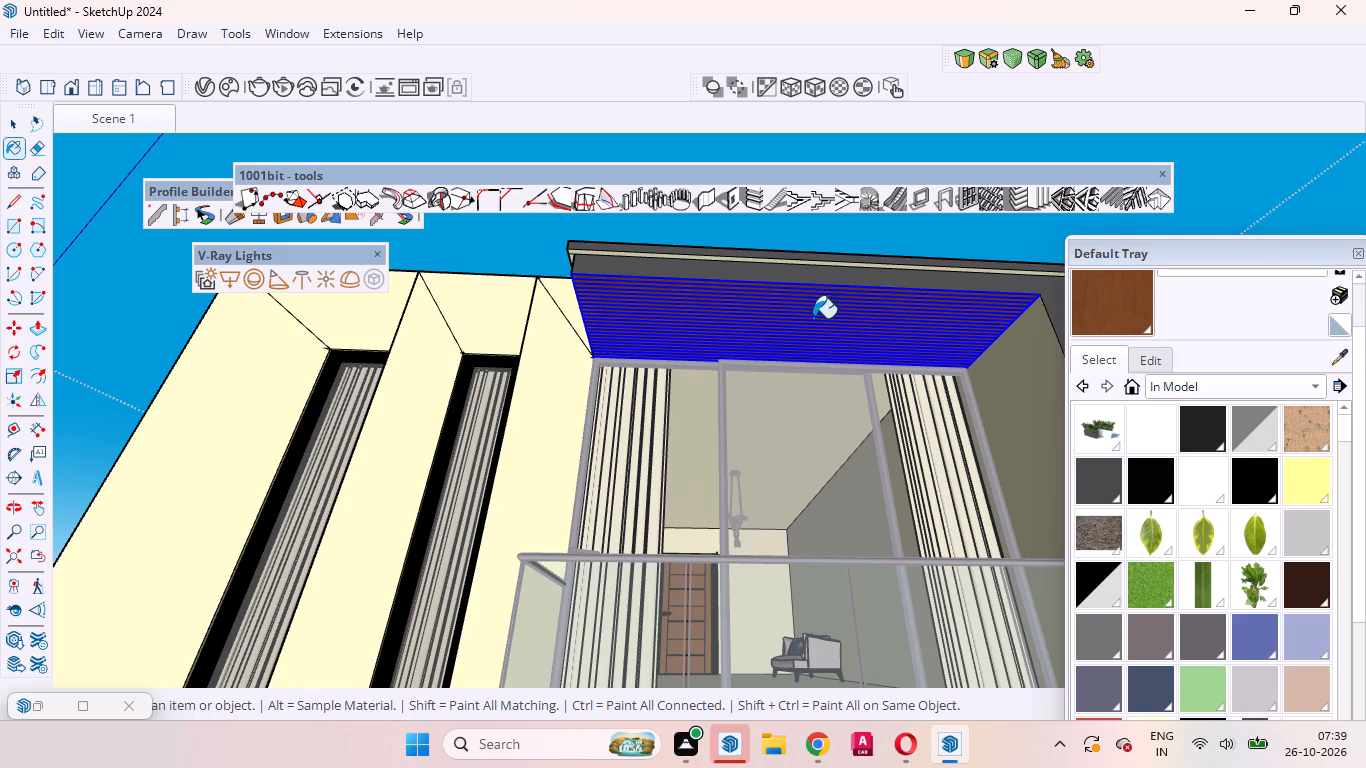
{"action": "key", "text": "space"}
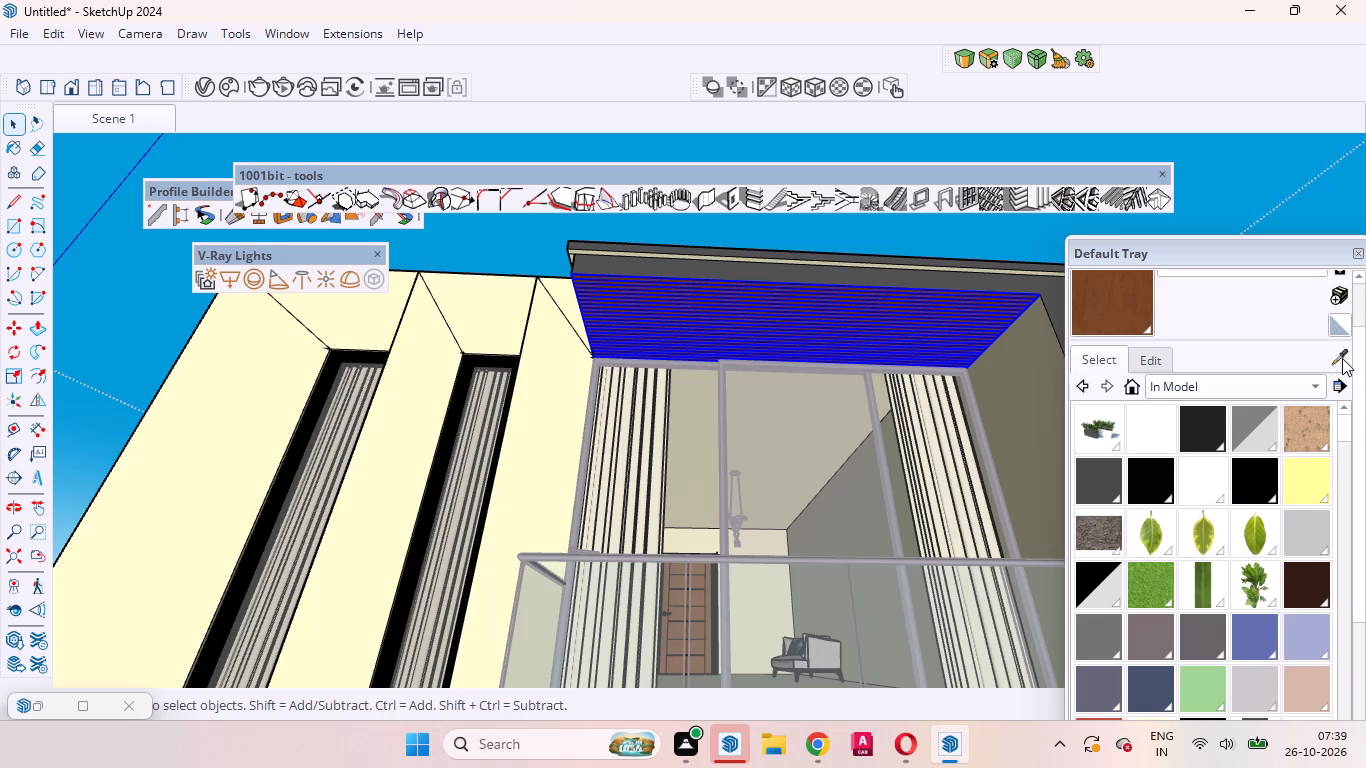
Sample the dark grey from the balcony frame and paint the cream strip under the roof slab's front overhang with it.
{"action": "left_click_drag", "start_coordinate": [1339, 348], "coordinate": [928, 196]}
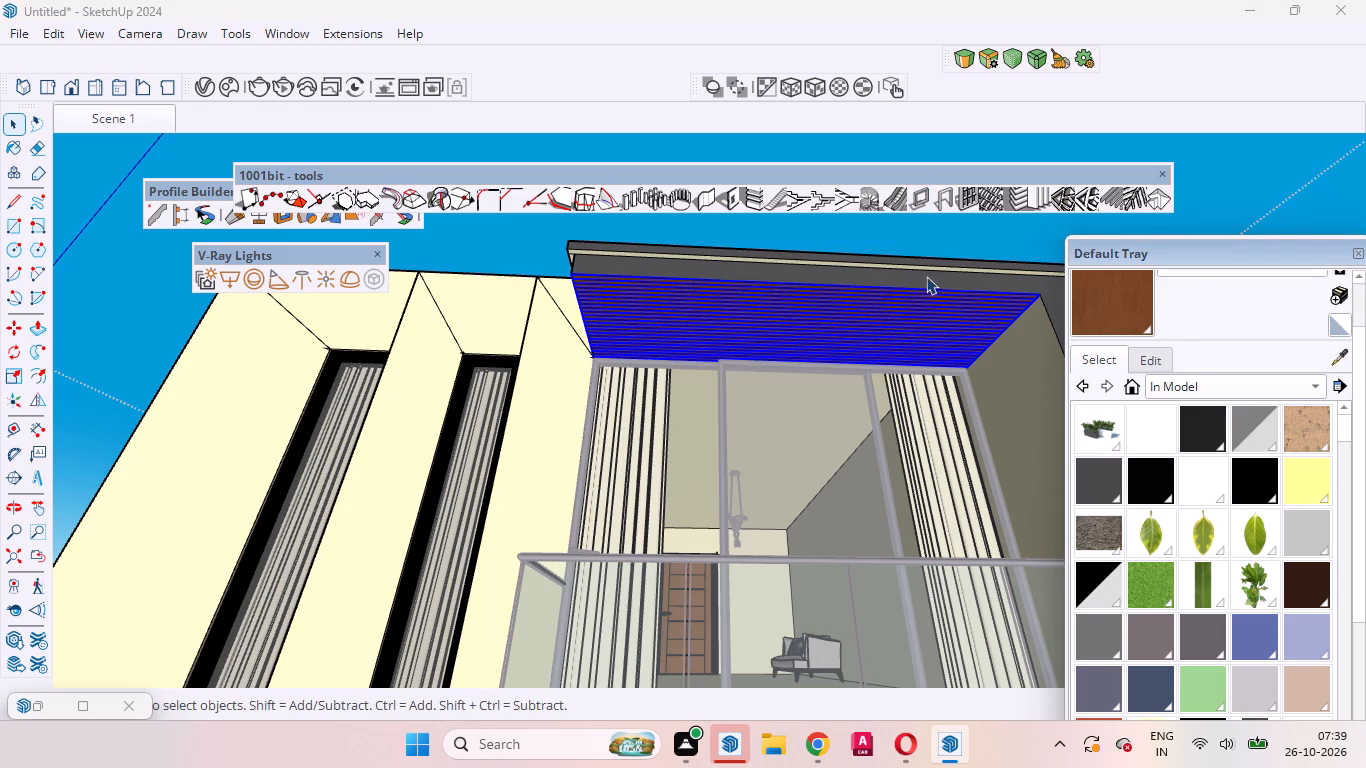
{"action": "left_click", "coordinate": [1336, 354]}
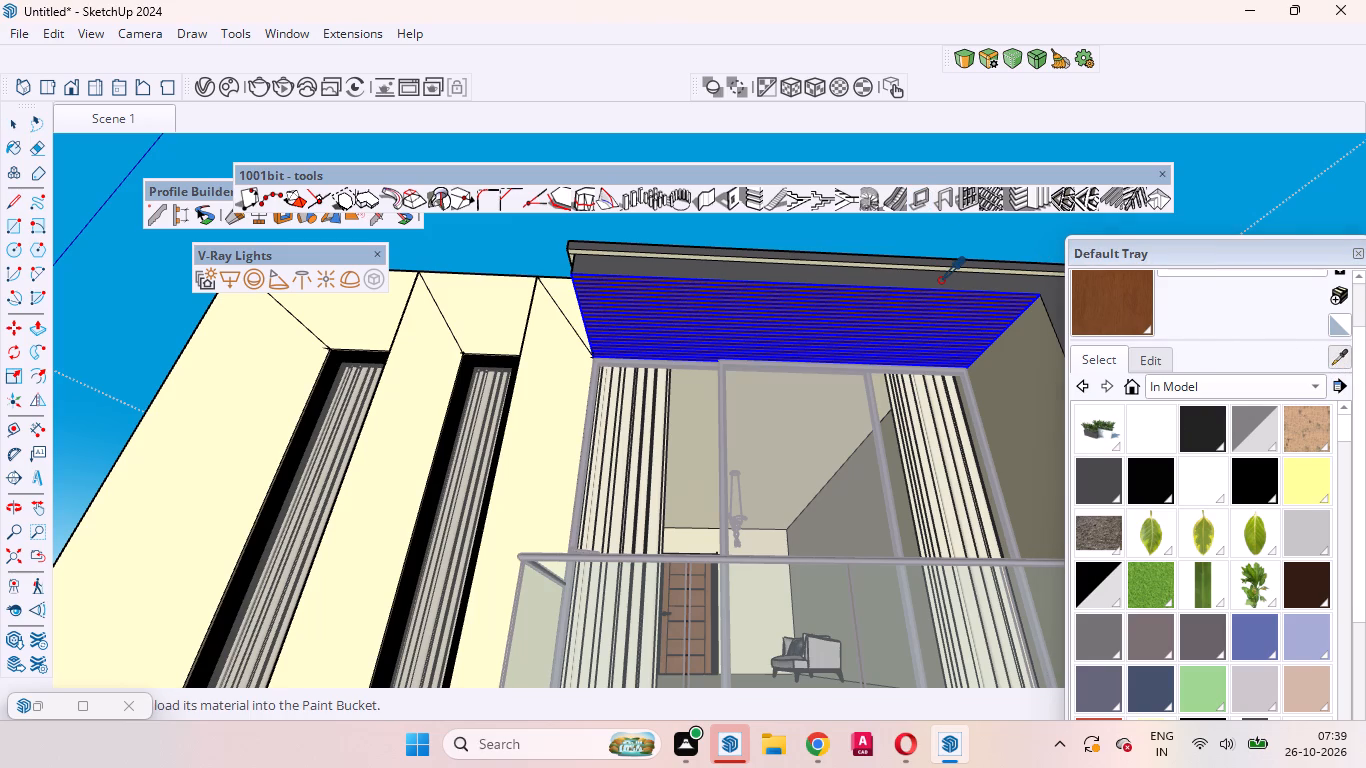
{"action": "left_click", "coordinate": [940, 280]}
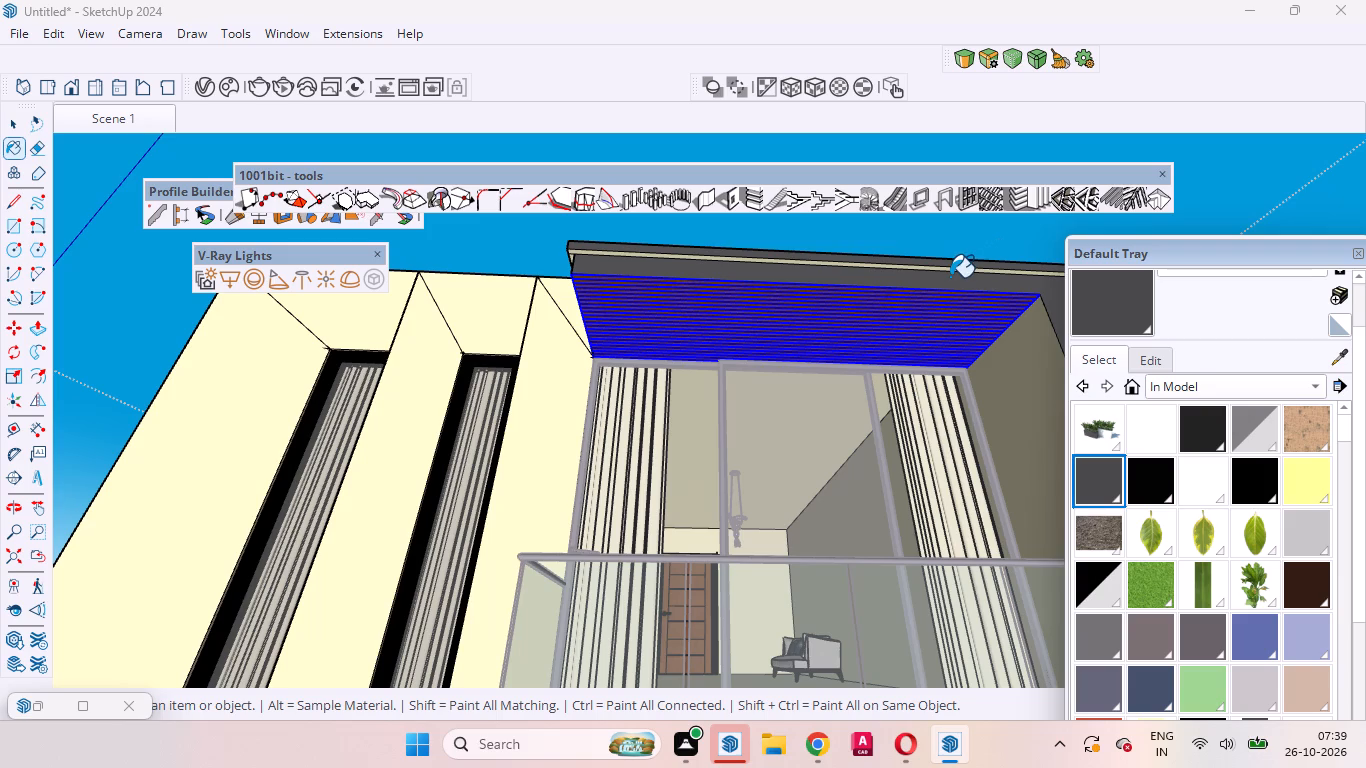
{"action": "scroll", "coordinate": [950, 277], "scroll_direction": "up", "scroll_amount": 12, "text": "ctrl"}
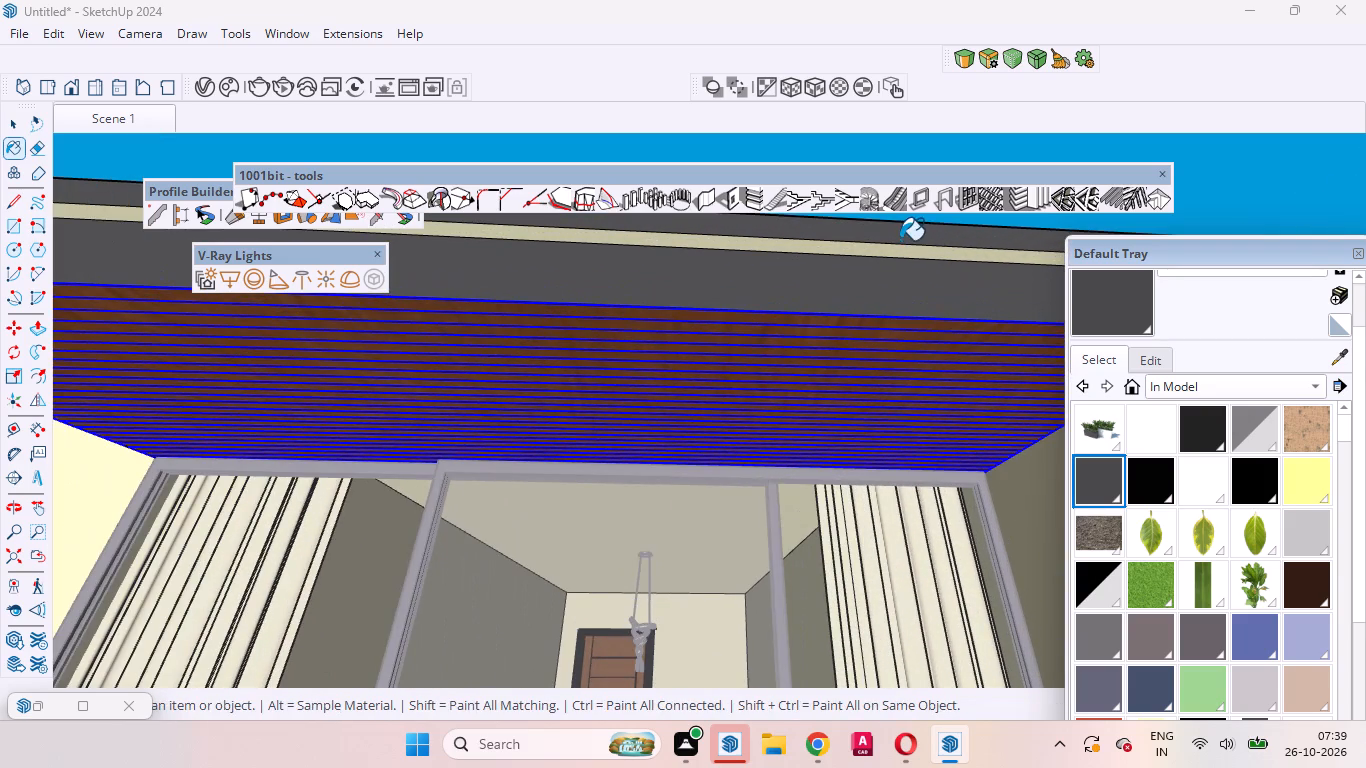
{"action": "left_click", "coordinate": [919, 253]}
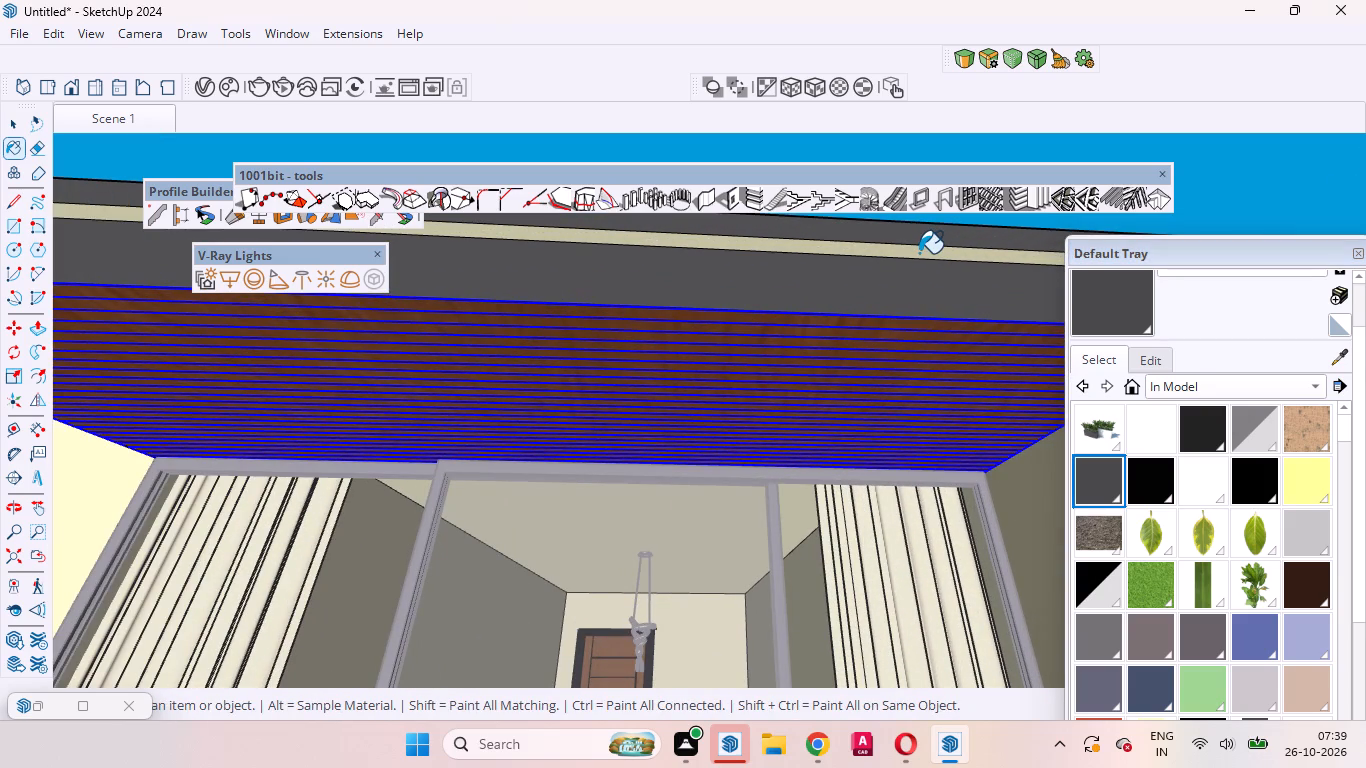
{"action": "left_click", "coordinate": [919, 253]}
{"action": "key", "text": "space"}
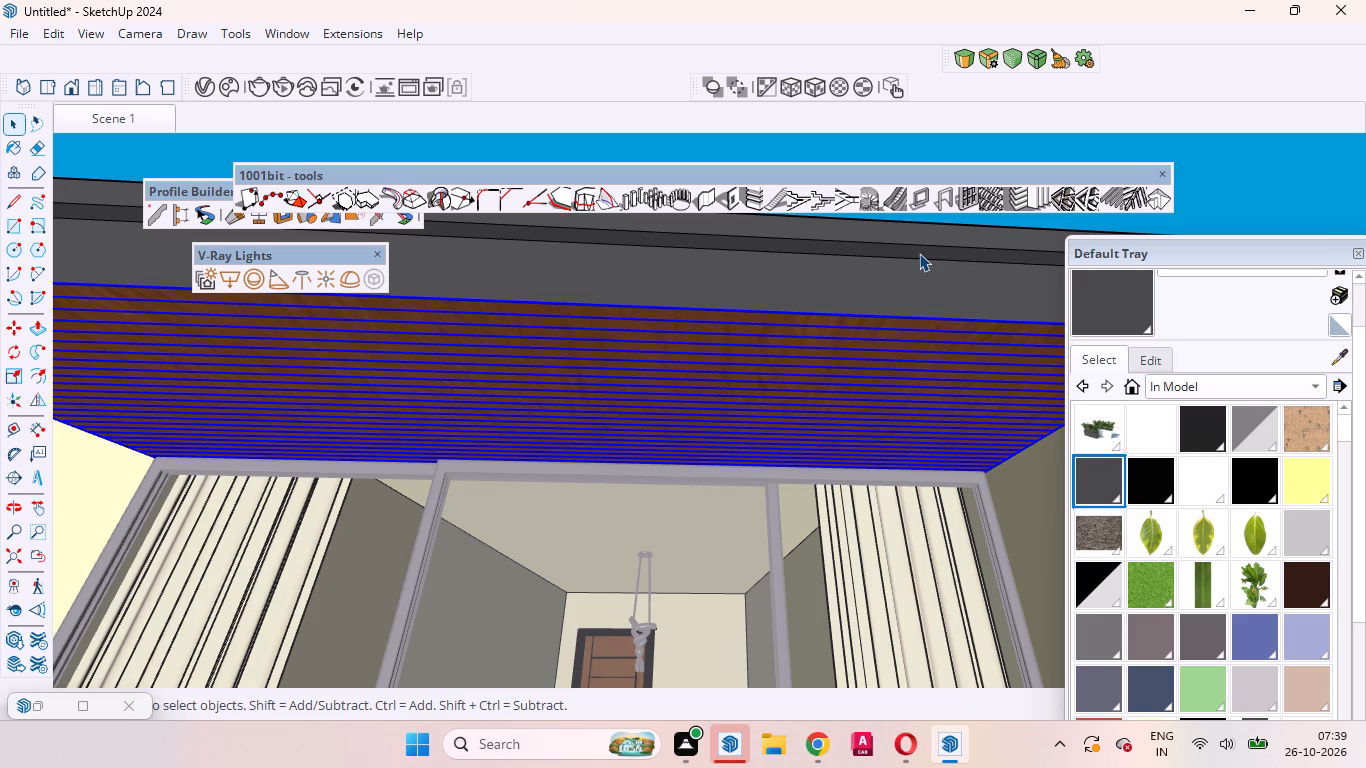
Paint the remaining cream strip under the side overhang of the balcony roof slab with the same dark grey.
{"action": "scroll", "coordinate": [947, 329], "scroll_direction": "down", "scroll_amount": 8}
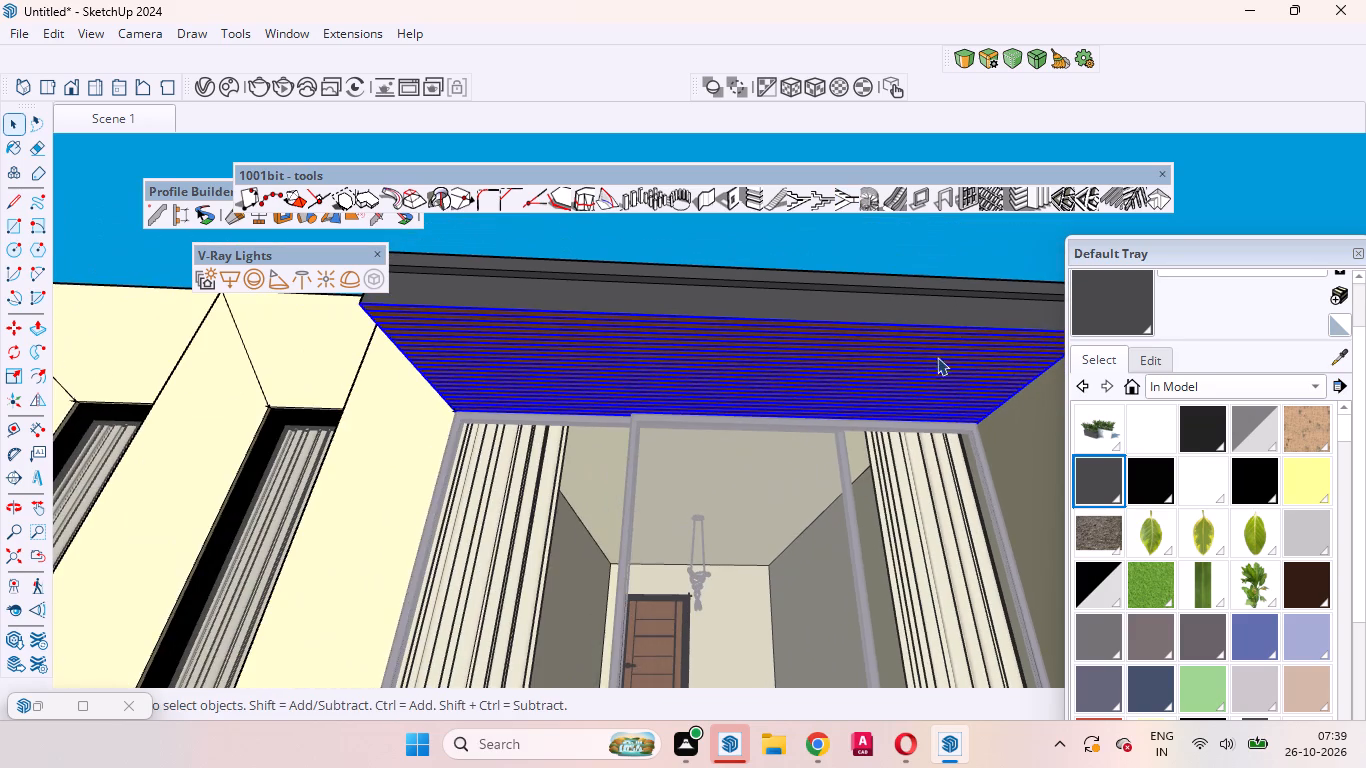
{"action": "middle_click_drag", "start_coordinate": [853, 403], "coordinate": [879, 400]}
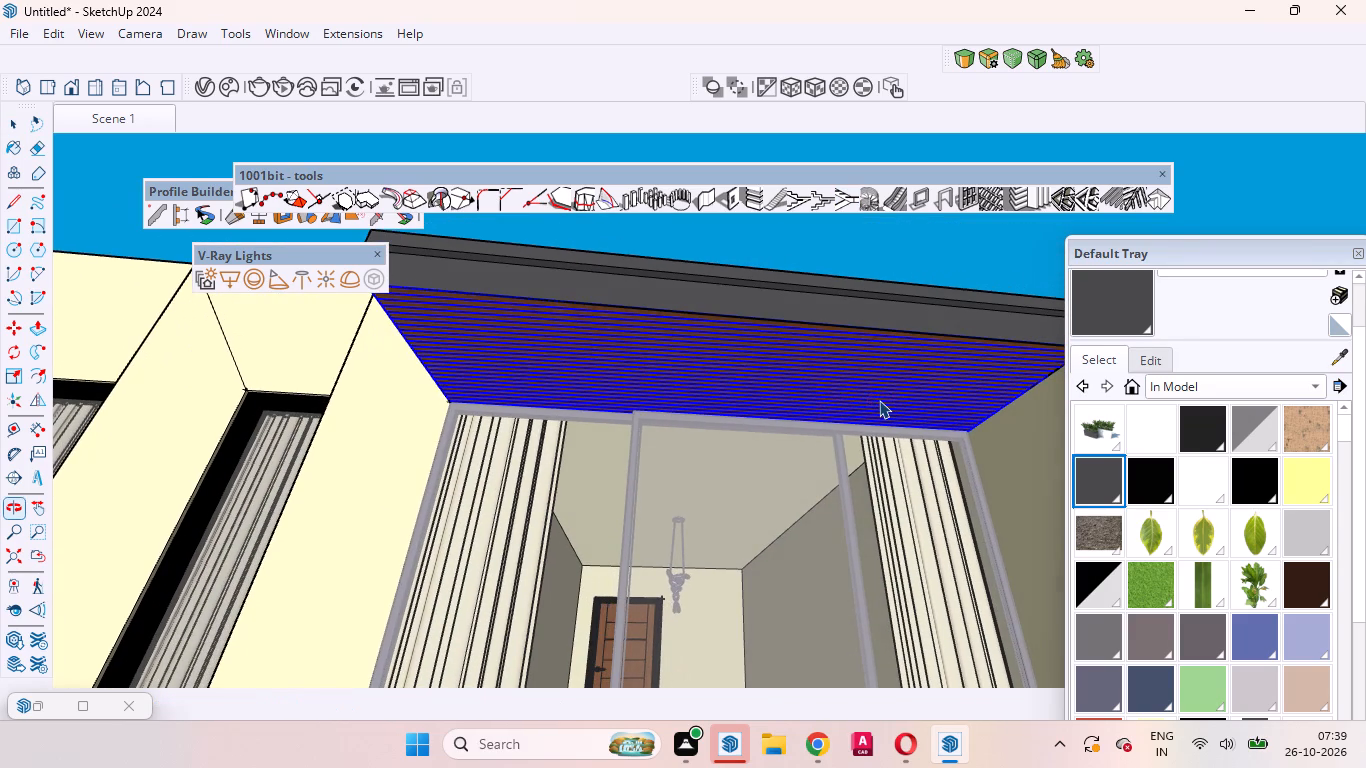
{"action": "scroll", "coordinate": [879, 400], "scroll_direction": "down", "scroll_amount": 7}
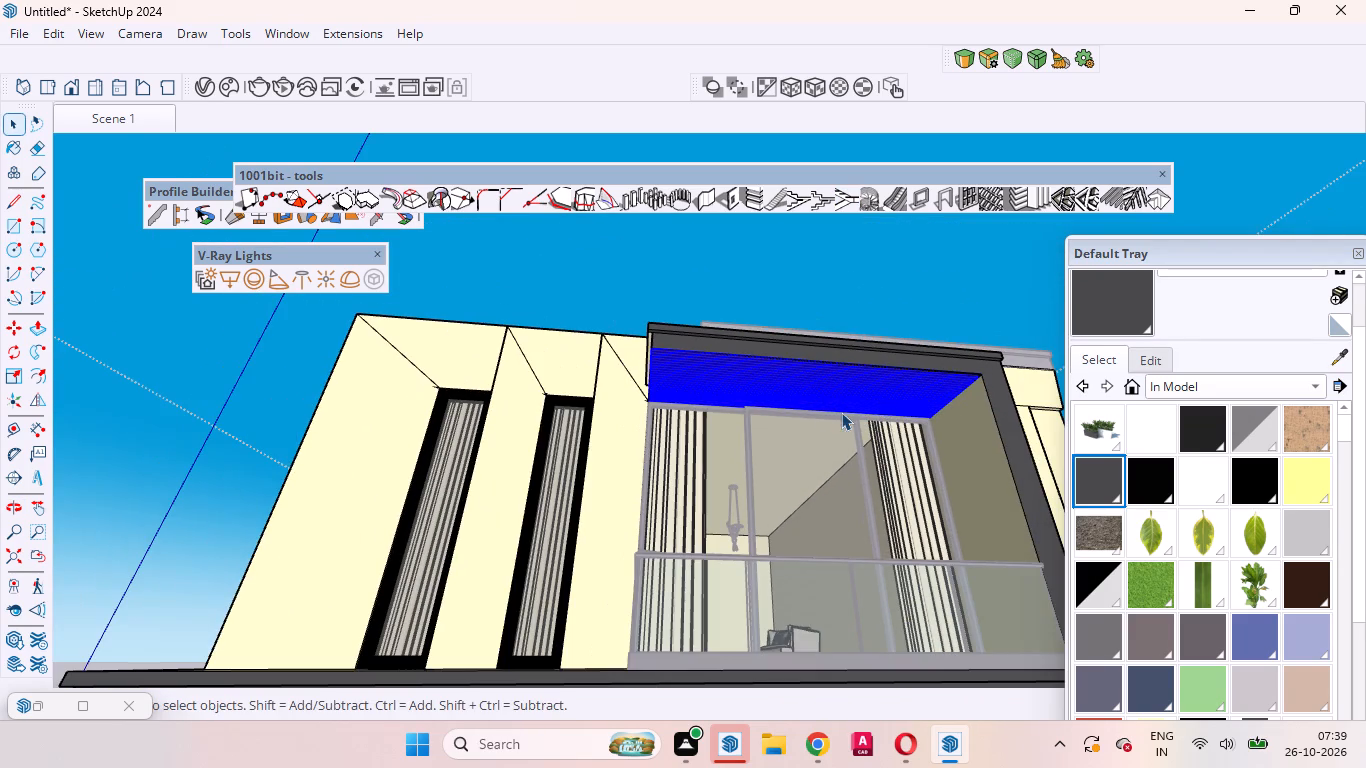
{"action": "scroll", "coordinate": [599, 324], "scroll_direction": "up", "scroll_amount": 8}
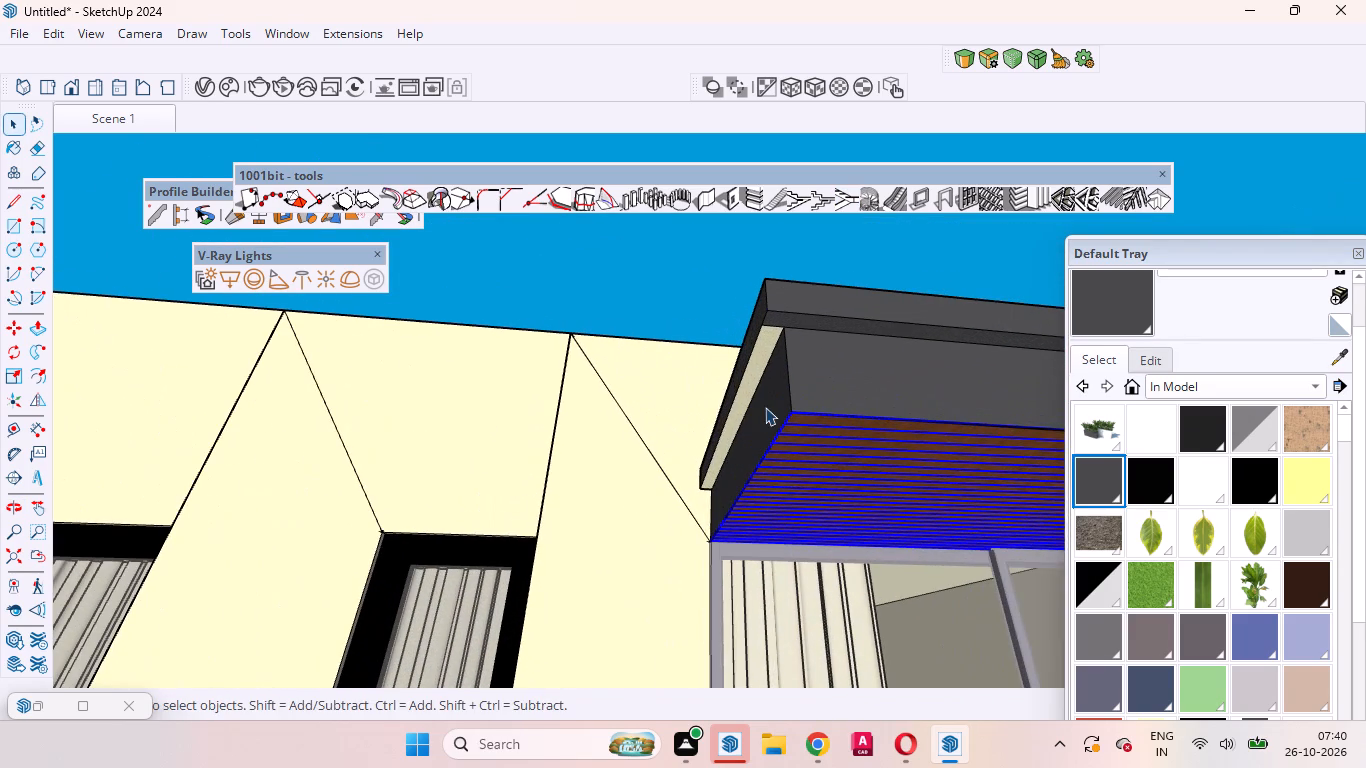
{"action": "left_click", "coordinate": [1079, 302]}
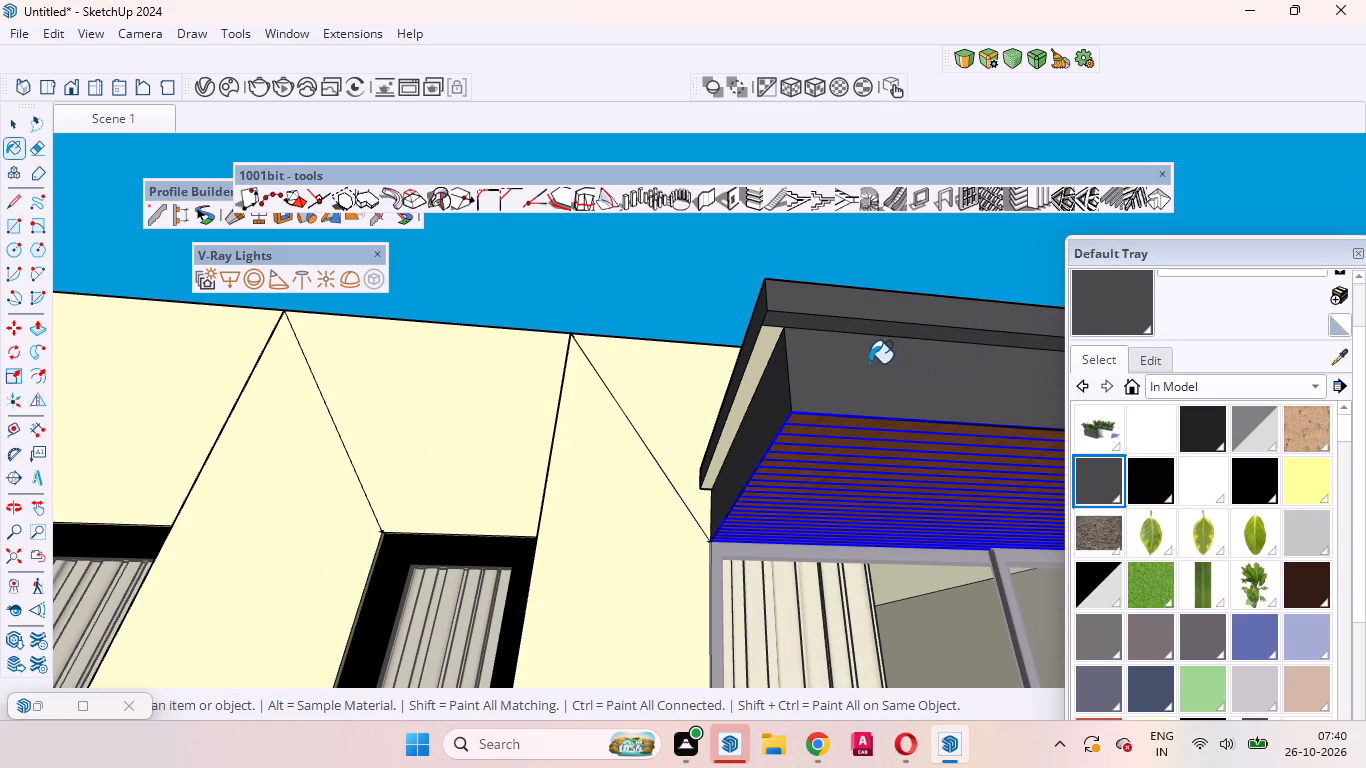
{"action": "scroll", "coordinate": [778, 328], "scroll_direction": "up", "scroll_amount": 7}
{"action": "scroll", "coordinate": [778, 328], "scroll_direction": "down", "scroll_amount": 1}
{"action": "scroll", "coordinate": [778, 328], "scroll_direction": "up", "scroll_amount": 6}
{"action": "left_click", "coordinate": [776, 334]}
{"action": "scroll", "coordinate": [816, 341], "scroll_direction": "down", "scroll_amount": 8}
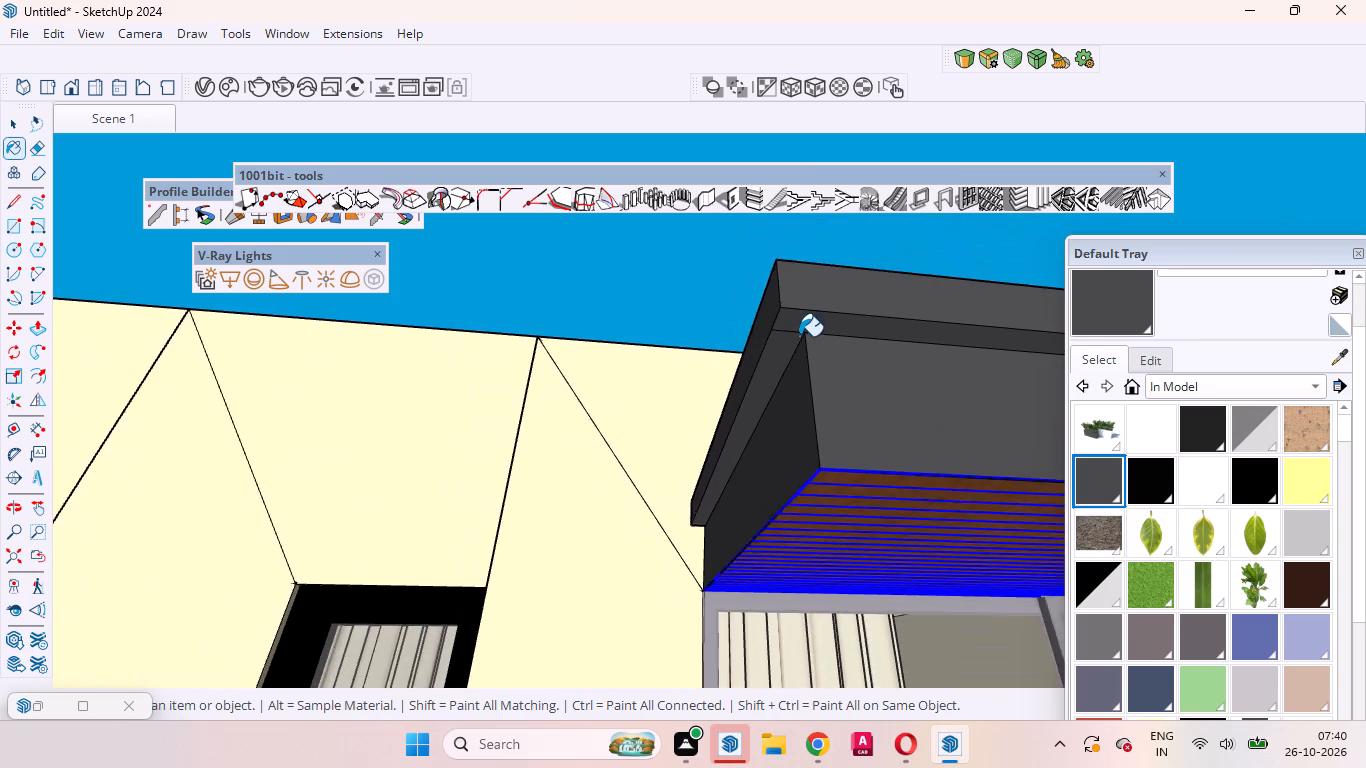
Paint the cream strip under the front overhang of the first-floor slab dark grey.
{"action": "scroll", "coordinate": [799, 336], "scroll_direction": "down", "scroll_amount": 20}
{"action": "scroll", "coordinate": [799, 336], "scroll_direction": "down", "scroll_amount": 8}
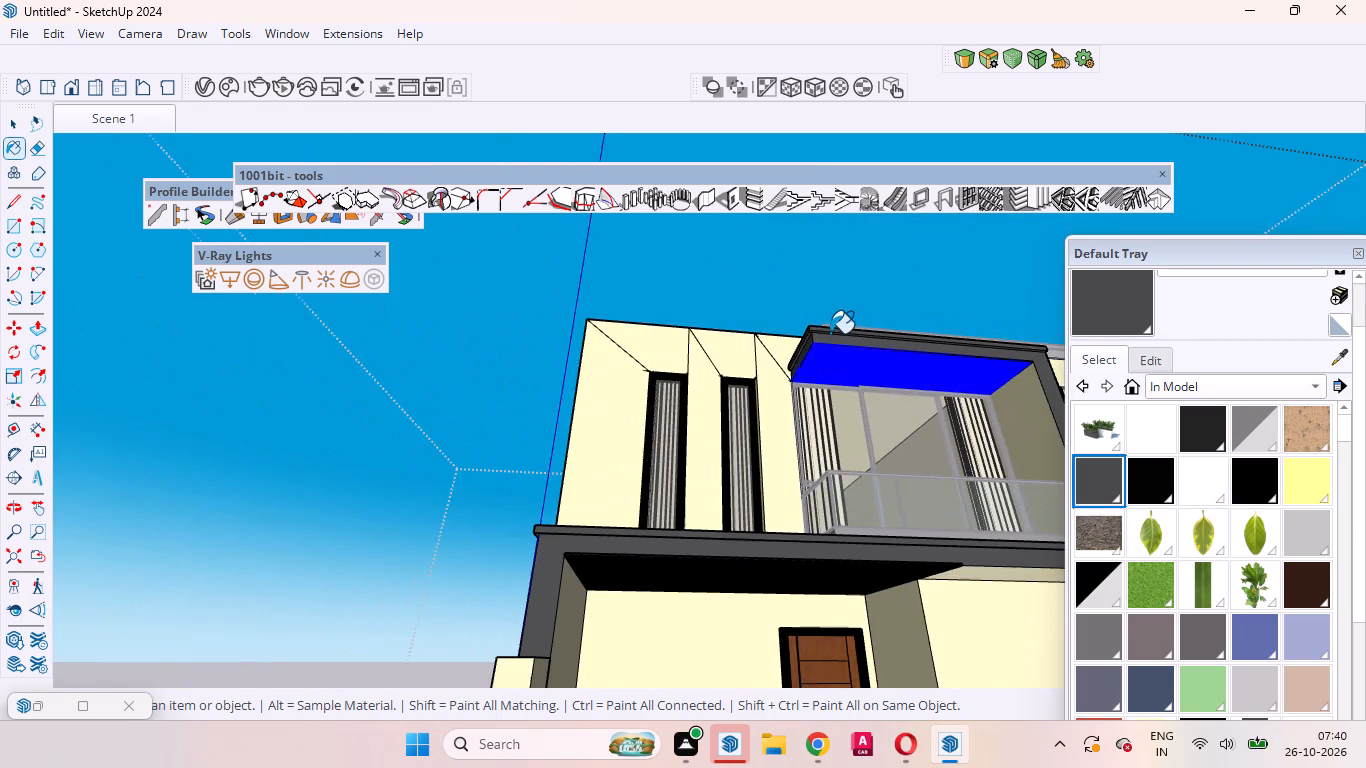
{"action": "middle_click_drag", "start_coordinate": [833, 332], "coordinate": [801, 278]}
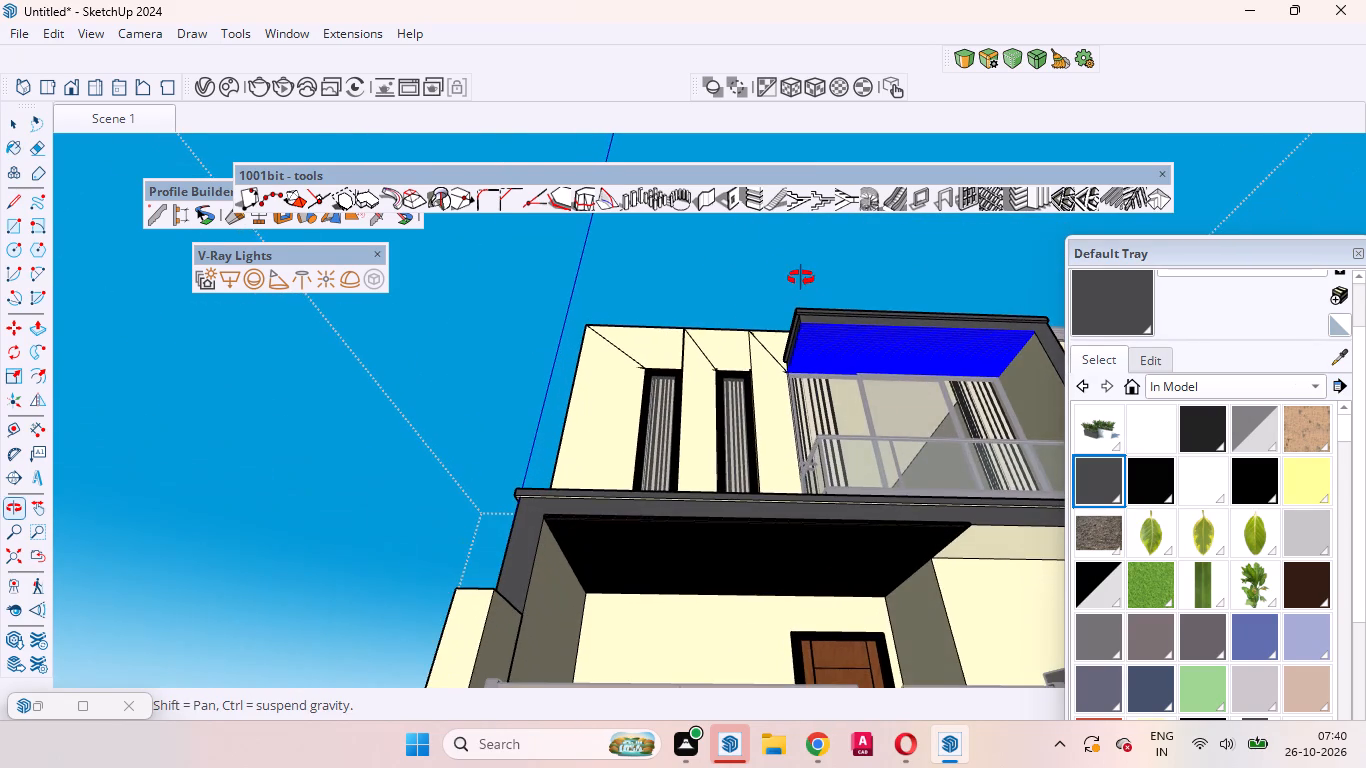
{"action": "middle_click_drag", "start_coordinate": [801, 278], "coordinate": [789, 228]}
{"action": "scroll", "coordinate": [718, 440], "scroll_direction": "up", "scroll_amount": 1}
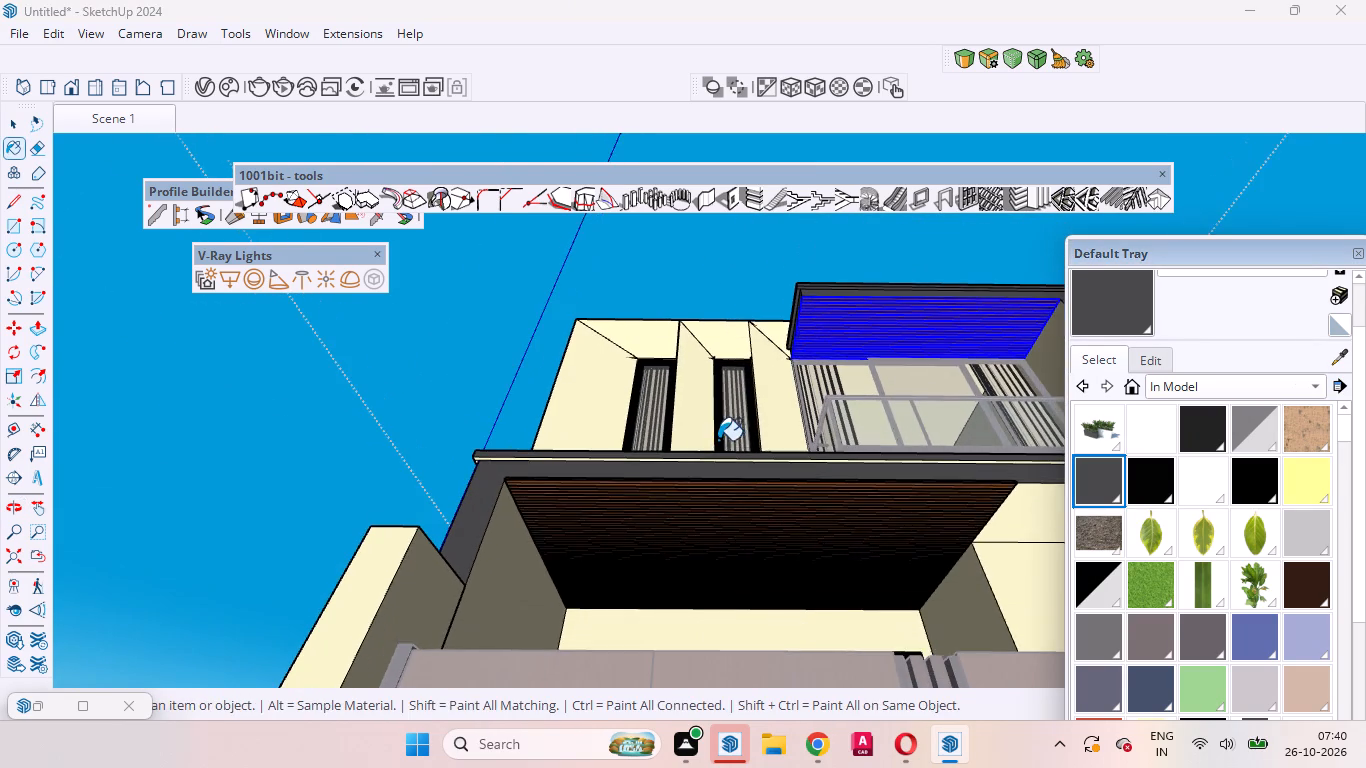
{"action": "scroll", "coordinate": [732, 466], "scroll_direction": "up", "scroll_amount": 20}
{"action": "scroll", "coordinate": [732, 466], "scroll_direction": "up", "scroll_amount": 2}
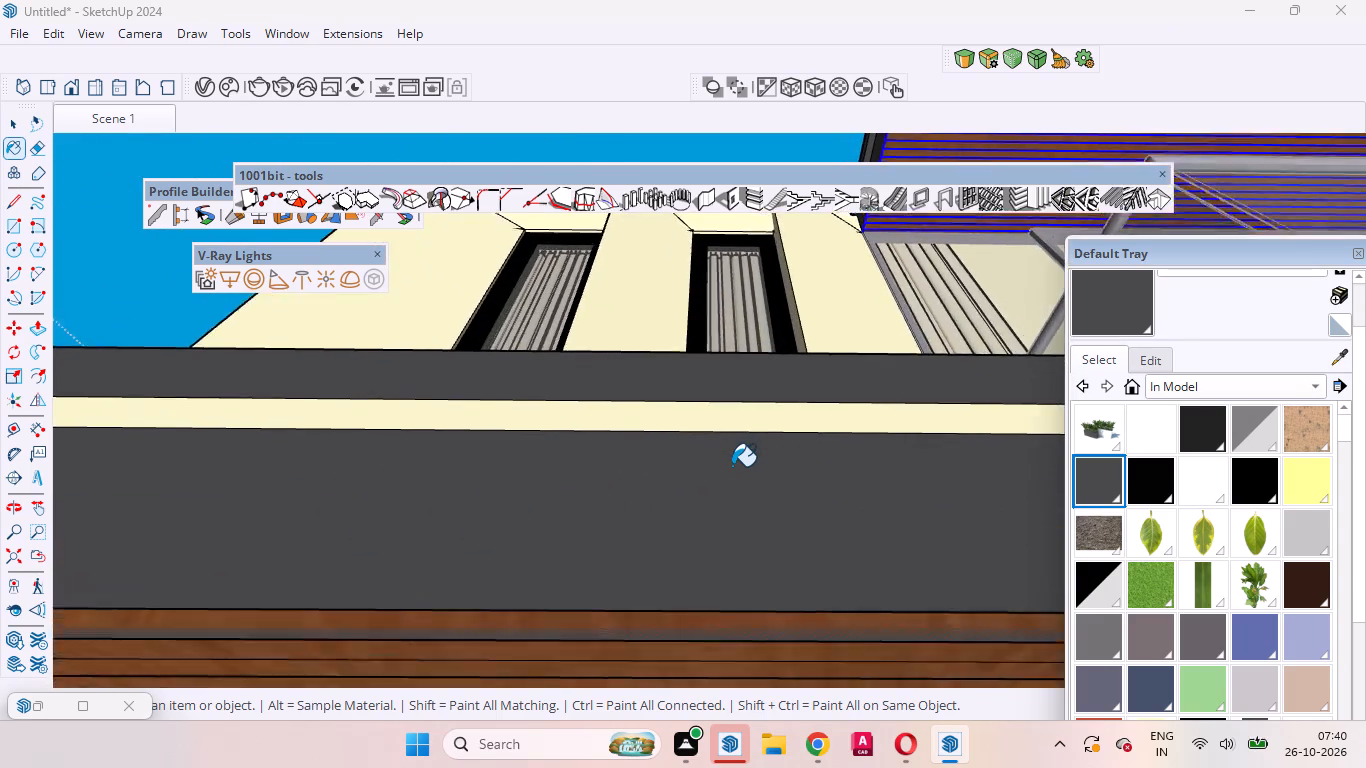
{"action": "scroll", "coordinate": [732, 466], "scroll_direction": "up", "scroll_amount": 7}
{"action": "left_click", "coordinate": [727, 356]}
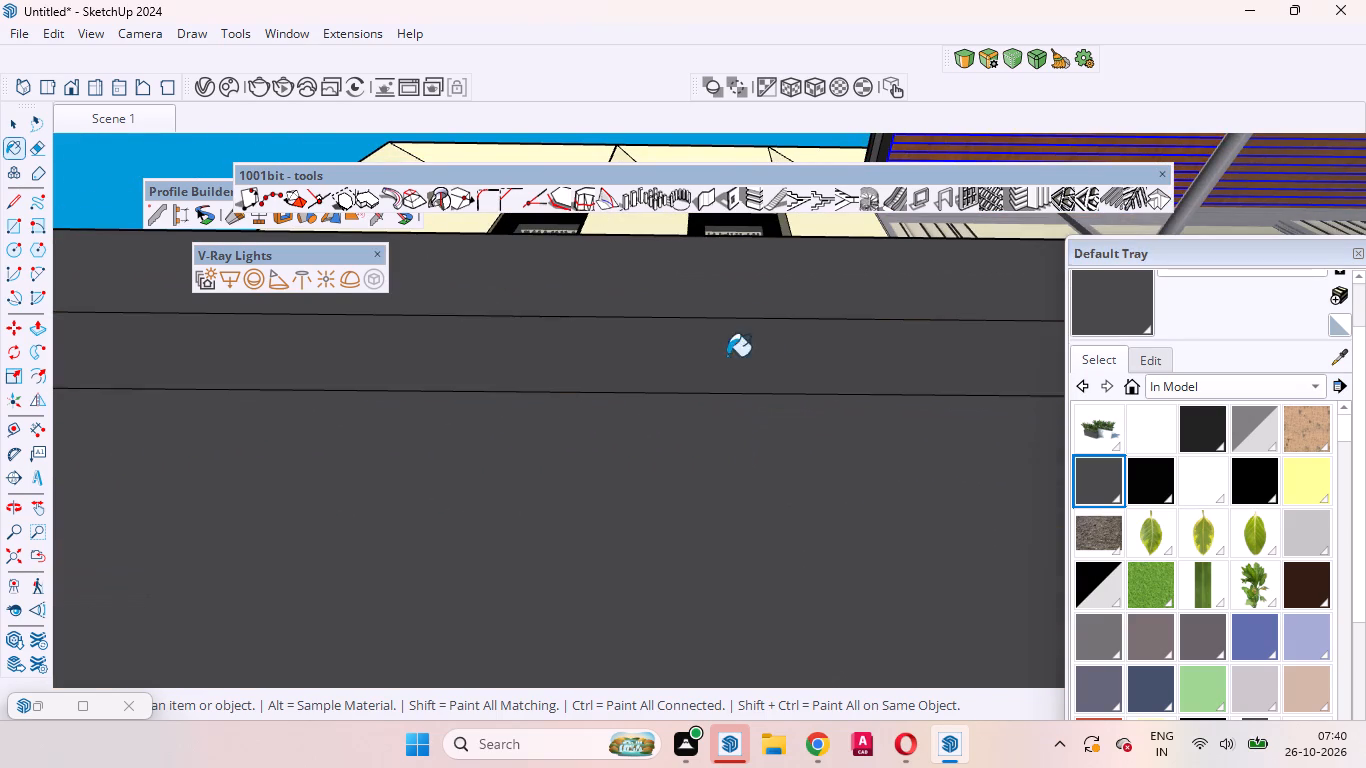
Paint the two cream faces of the first-floor slab's projection along the side wall dark grey.
{"action": "scroll", "coordinate": [910, 416], "scroll_direction": "down", "scroll_amount": 20}
{"action": "scroll", "coordinate": [910, 416], "scroll_direction": "down", "scroll_amount": 8}
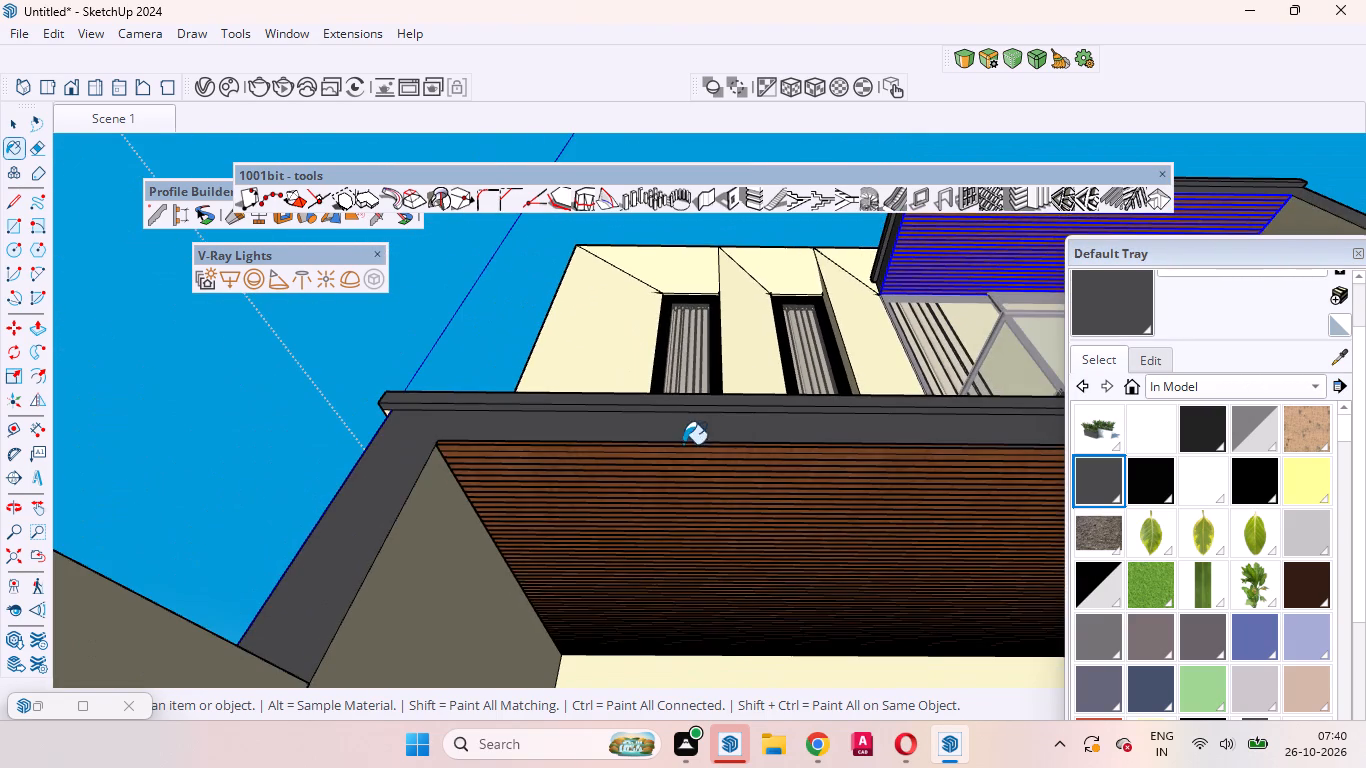
{"action": "middle_click_drag", "start_coordinate": [683, 444], "coordinate": [1112, 457]}
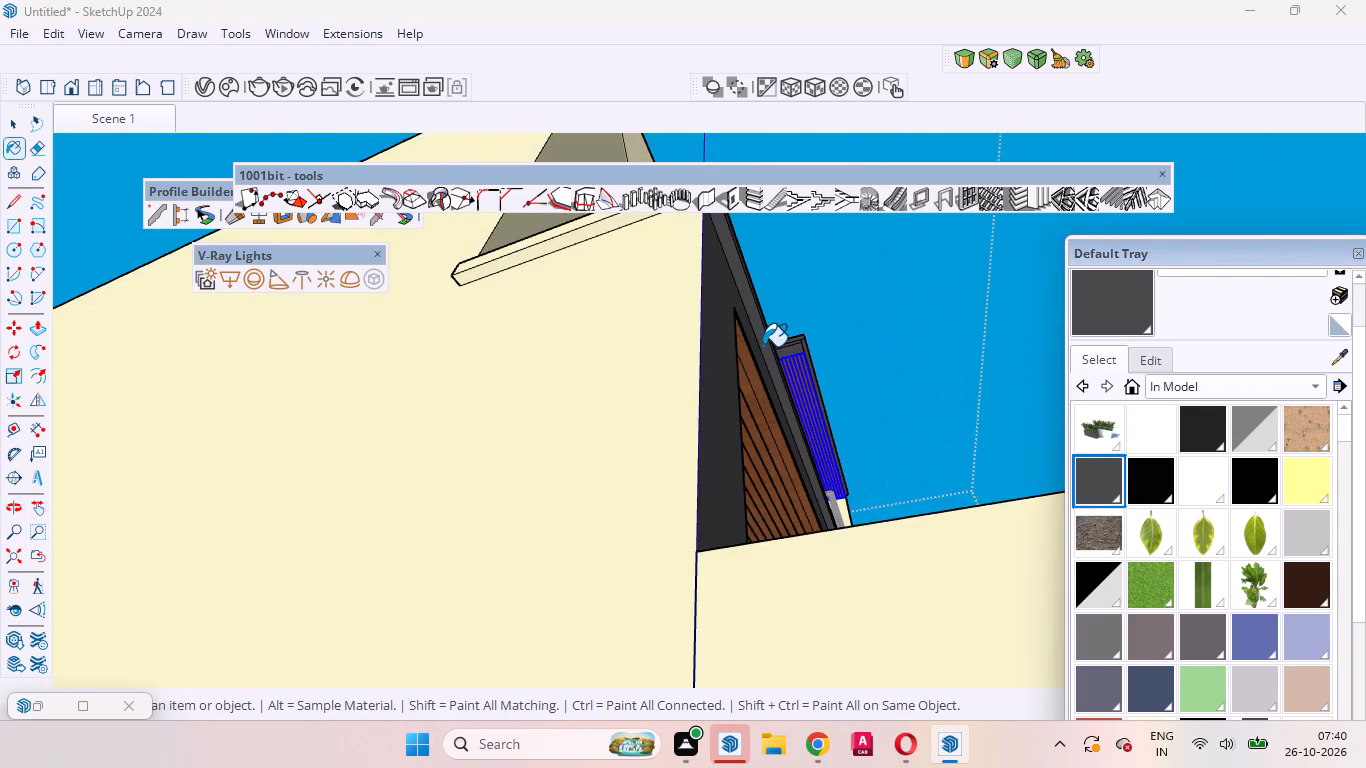
{"action": "scroll", "coordinate": [734, 386], "scroll_direction": "down", "scroll_amount": 5}
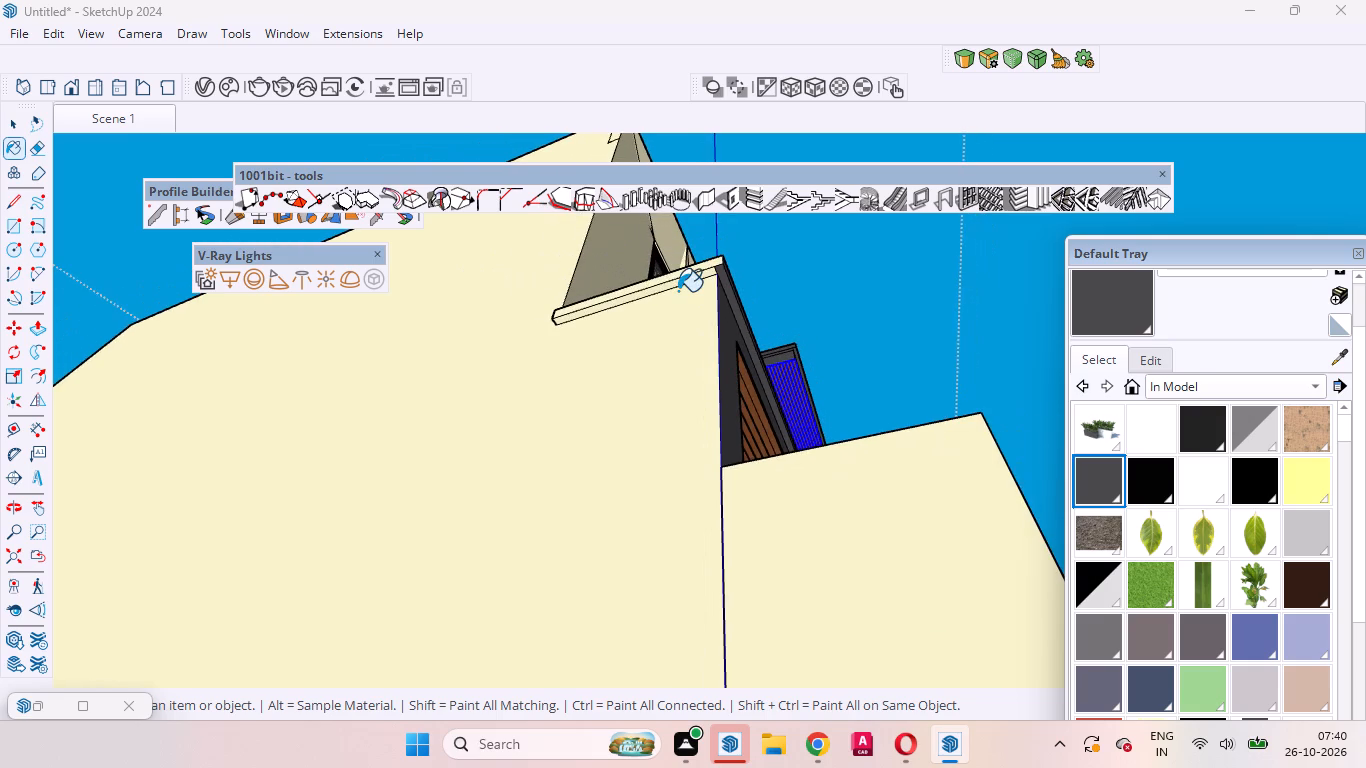
{"action": "scroll", "coordinate": [678, 291], "scroll_direction": "up", "scroll_amount": 17}
{"action": "left_click", "coordinate": [669, 268]}
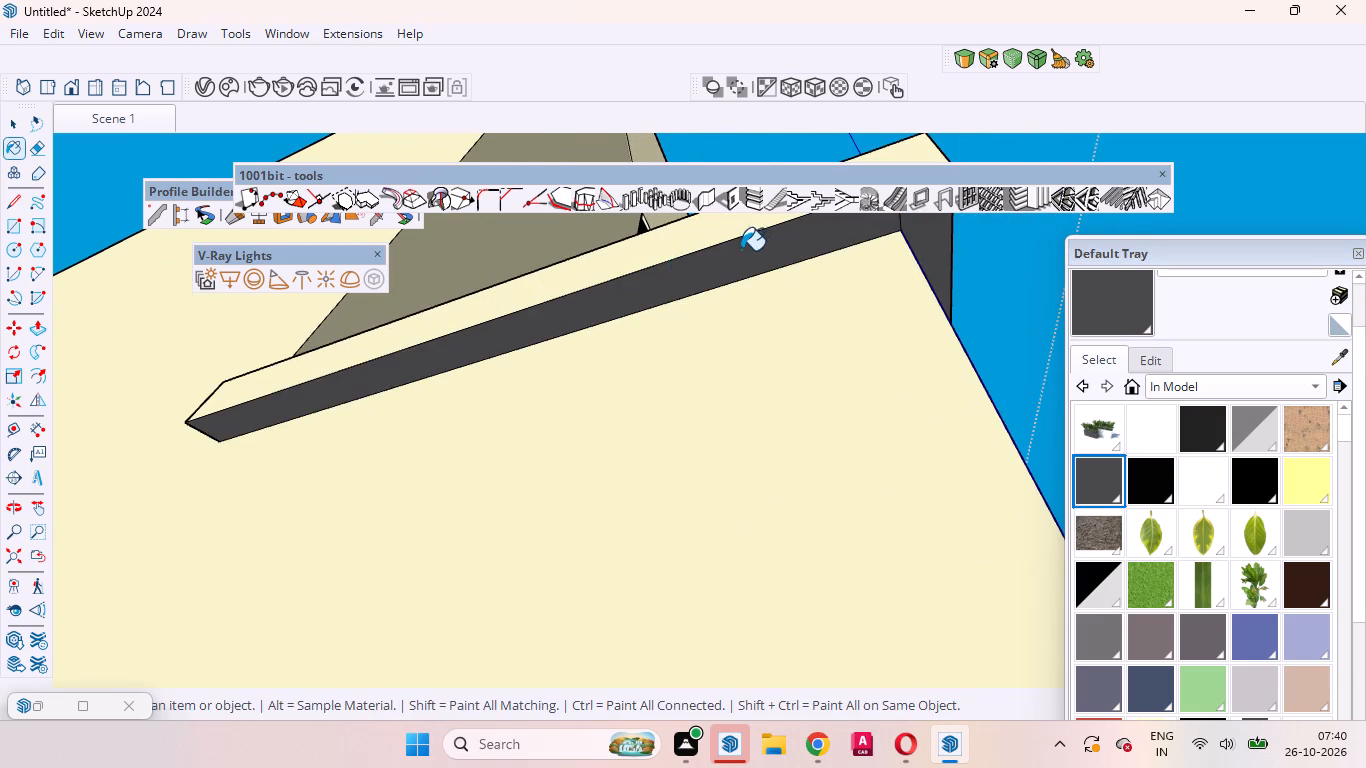
{"action": "left_click", "coordinate": [720, 234]}
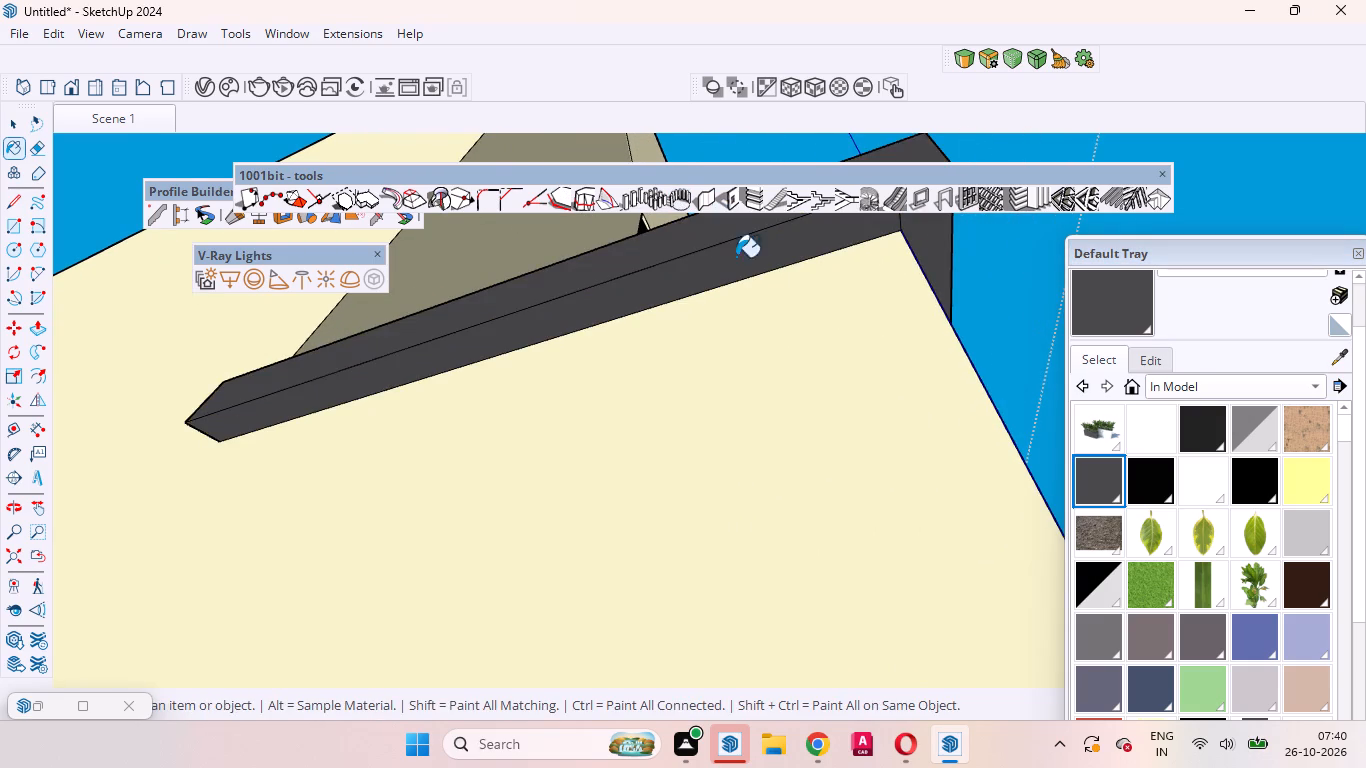
Deselect the louvres and close the wall group, with the whole front of the house in view.
{"action": "scroll", "coordinate": [926, 476], "scroll_direction": "down", "scroll_amount": 3}
{"action": "middle_click_drag", "start_coordinate": [928, 482], "coordinate": [790, 767]}
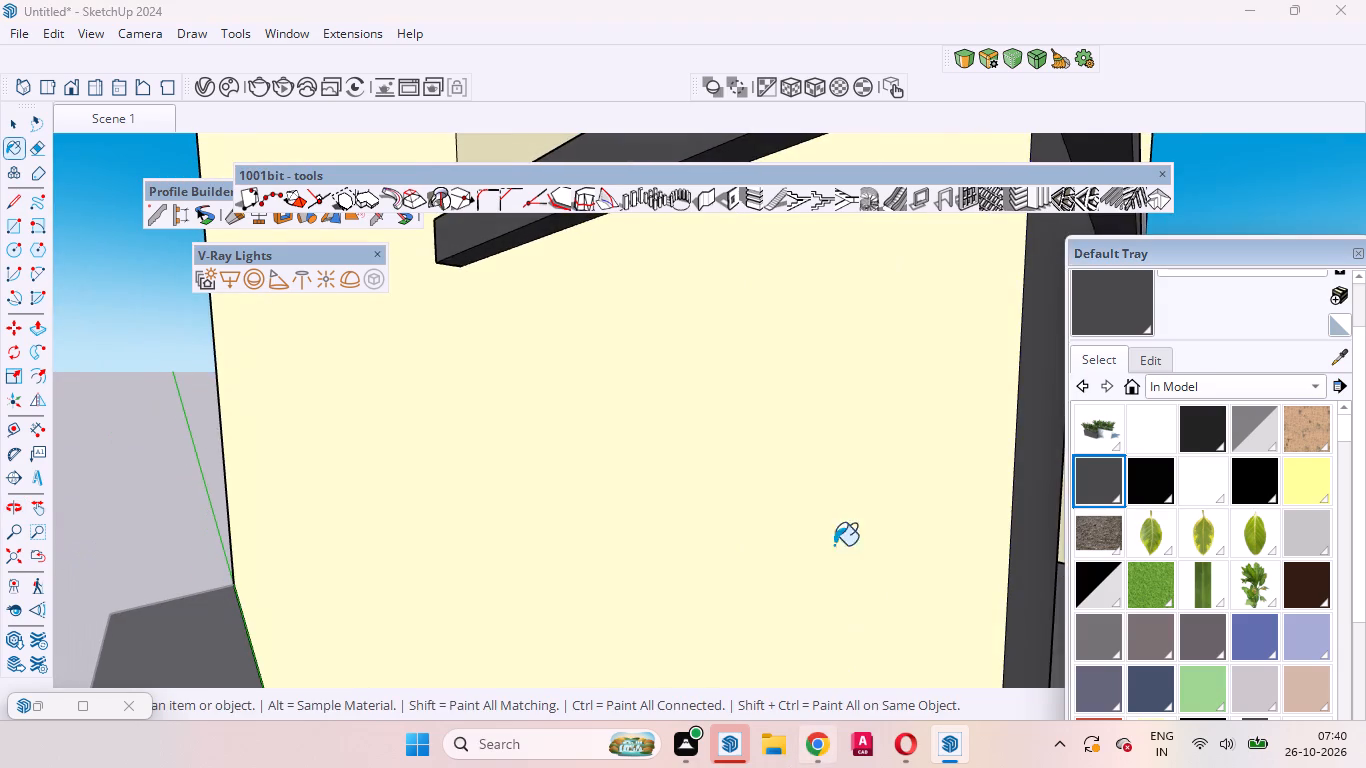
{"action": "scroll", "coordinate": [778, 500], "scroll_direction": "down", "scroll_amount": 12}
{"action": "middle_click_drag", "start_coordinate": [918, 518], "coordinate": [901, 508]}
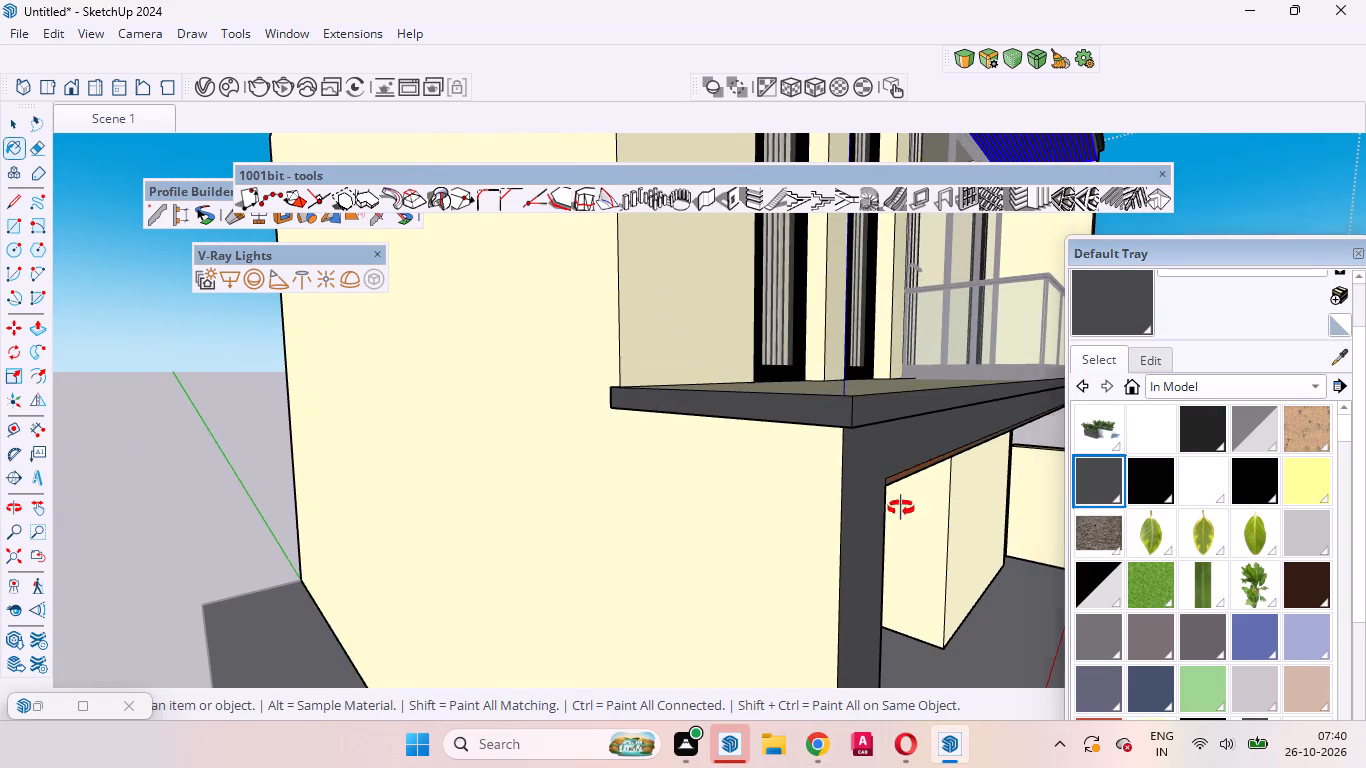
{"action": "middle_click_drag", "start_coordinate": [901, 508], "coordinate": [774, 486]}
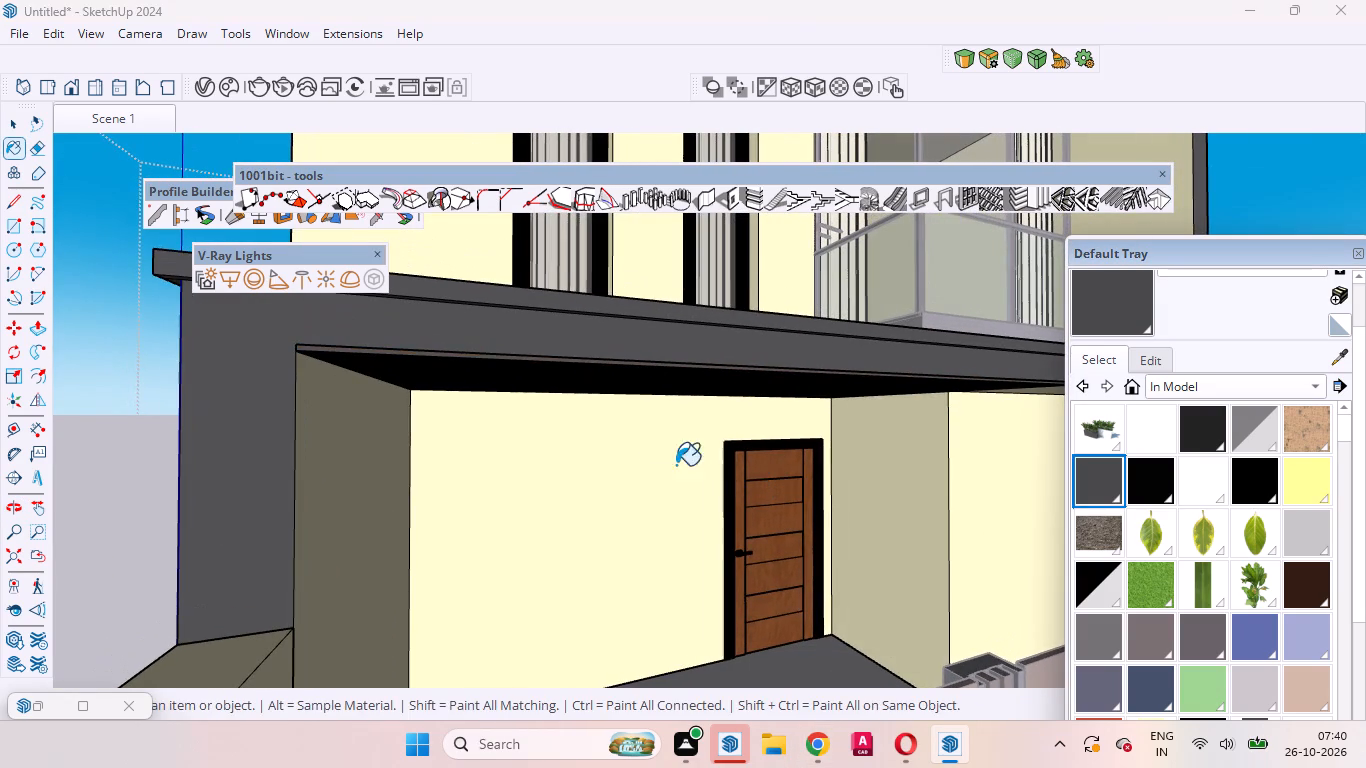
{"action": "scroll", "coordinate": [466, 431], "scroll_direction": "up", "scroll_amount": 5}
{"action": "scroll", "coordinate": [580, 463], "scroll_direction": "down", "scroll_amount": 8}
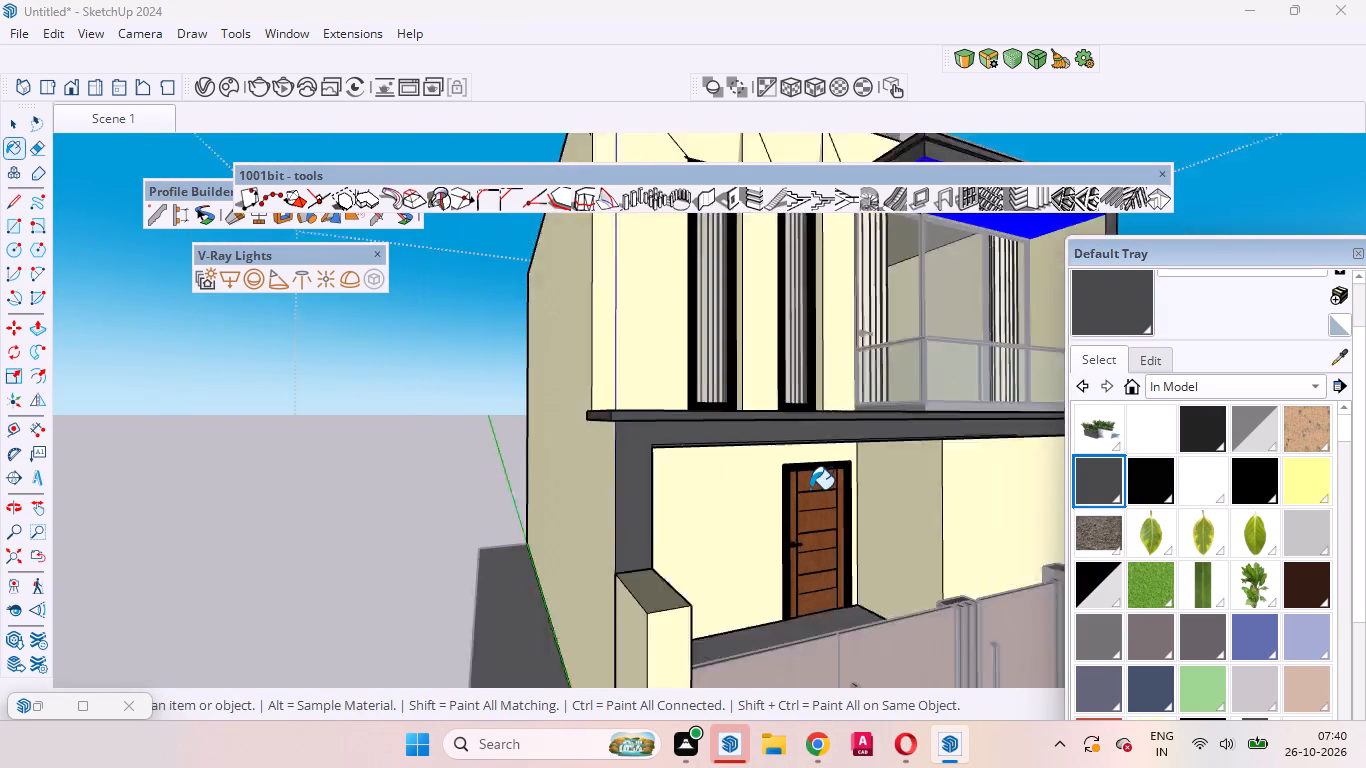
{"action": "scroll", "coordinate": [810, 489], "scroll_direction": "down", "scroll_amount": 5}
{"action": "middle_click_drag", "start_coordinate": [867, 521], "coordinate": [714, 558]}
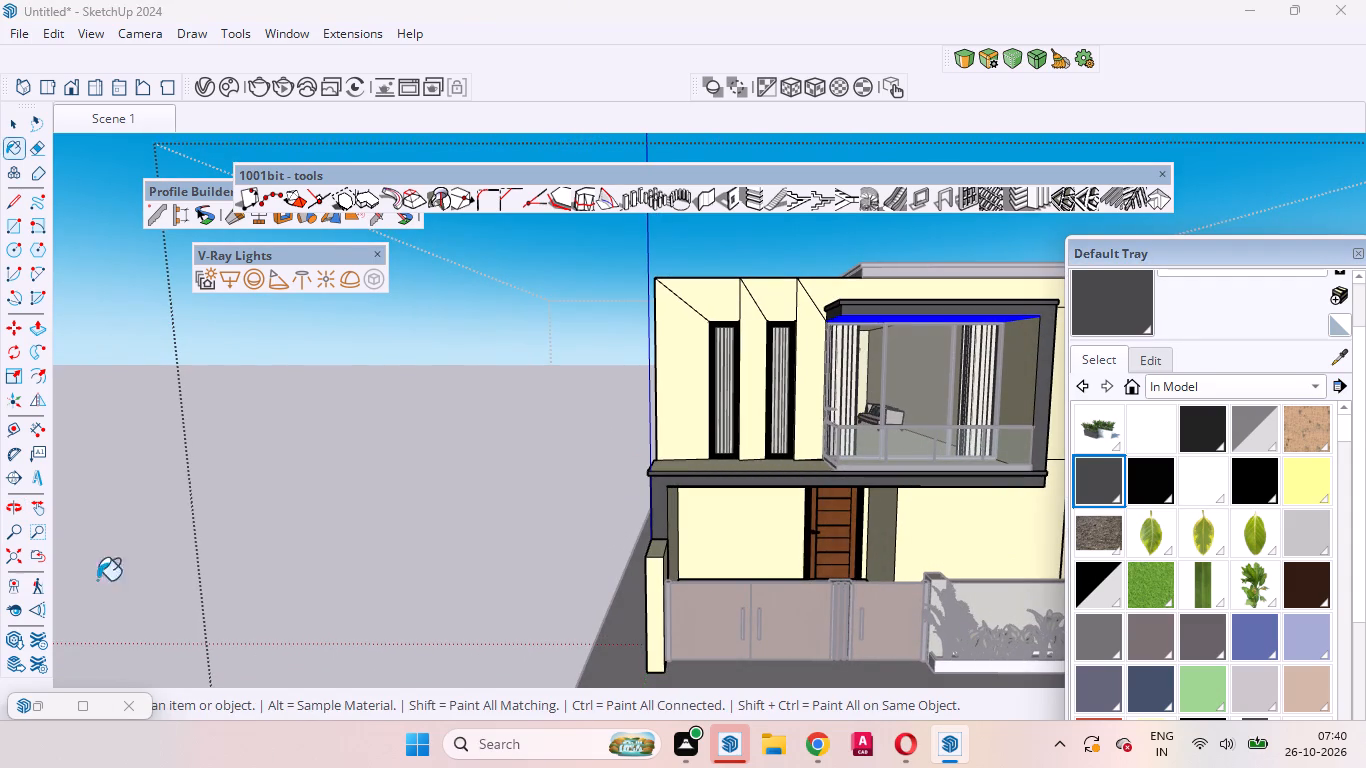
{"action": "left_click", "coordinate": [9, 131]}
{"action": "left_click", "coordinate": [382, 442]}
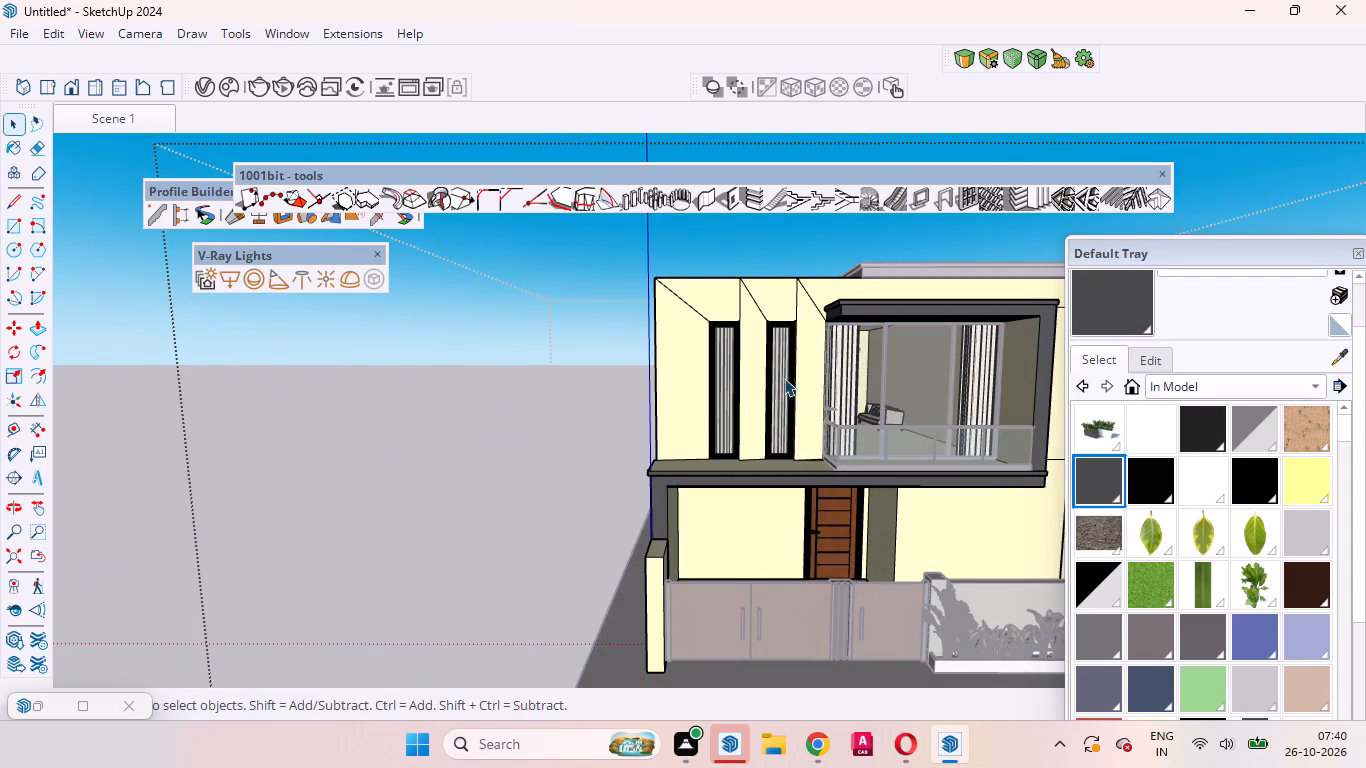
{"action": "double_click", "coordinate": [497, 349]}
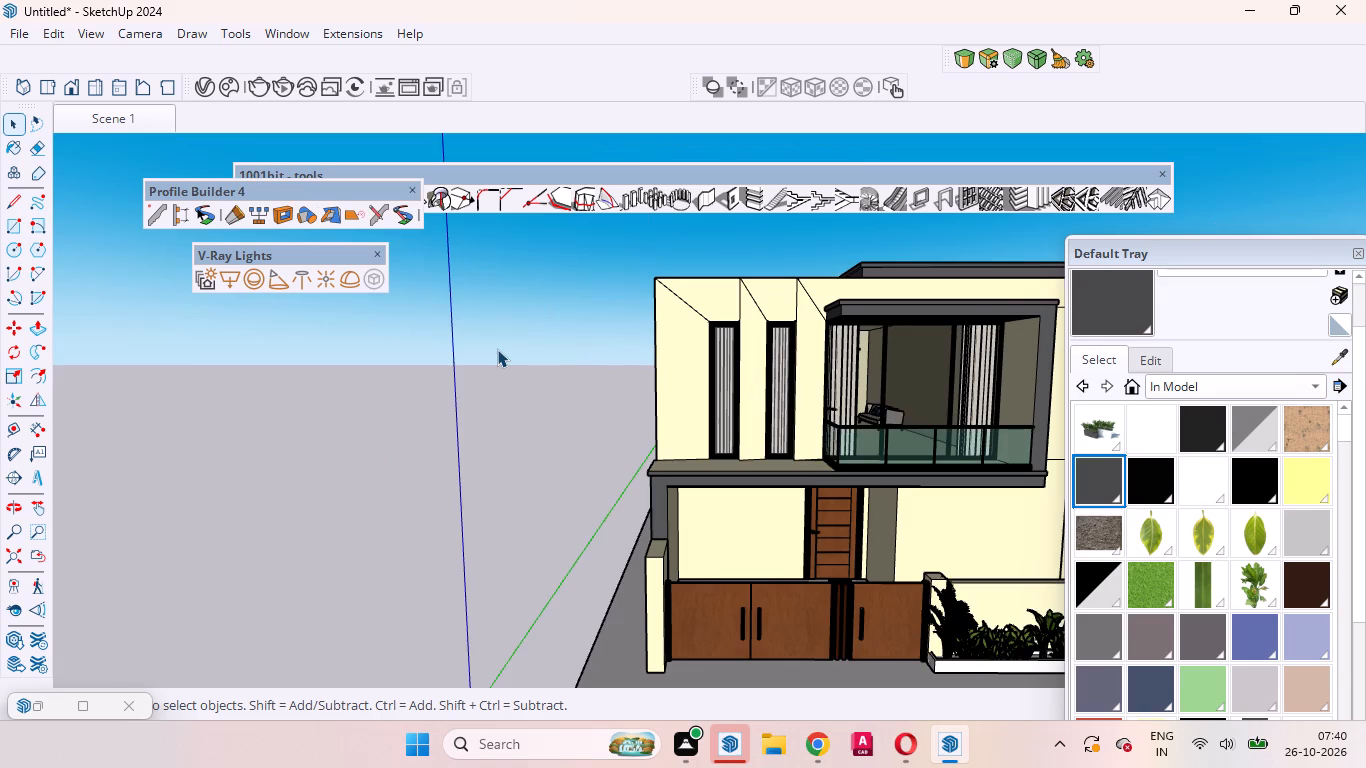
{"action": "left_click", "coordinate": [497, 349]}
Search the 3D Warehouse for "car" models.
{"action": "left_click", "coordinate": [285, 38]}
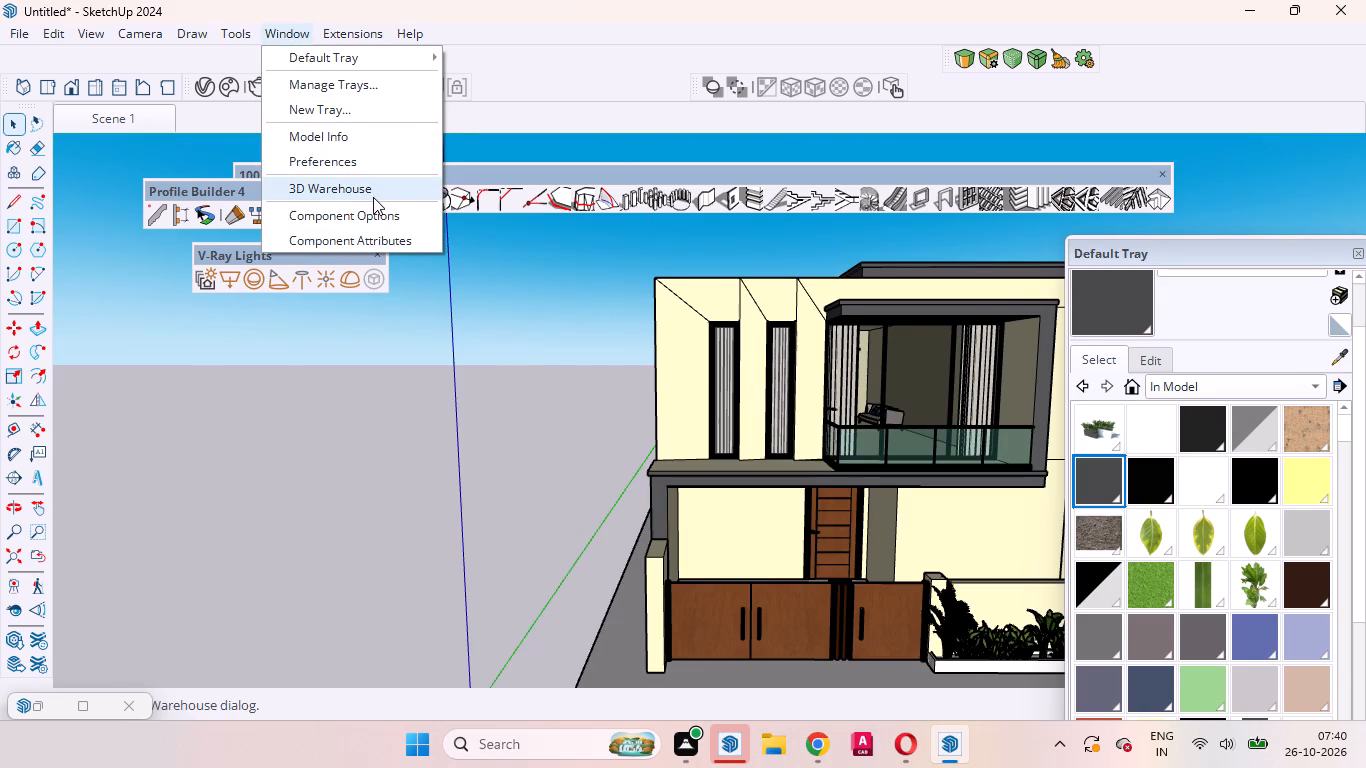
{"action": "left_click", "coordinate": [367, 193]}
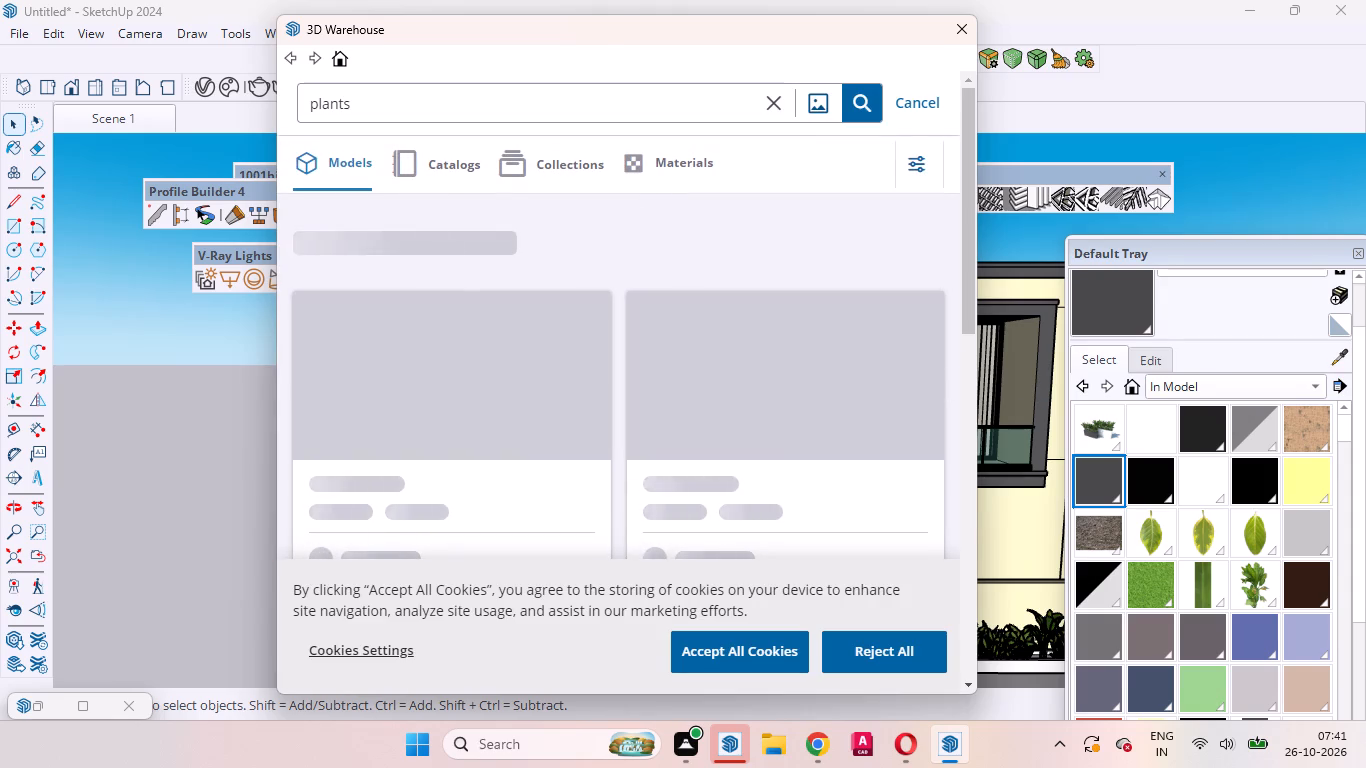
{"action": "left_click", "coordinate": [394, 111]}
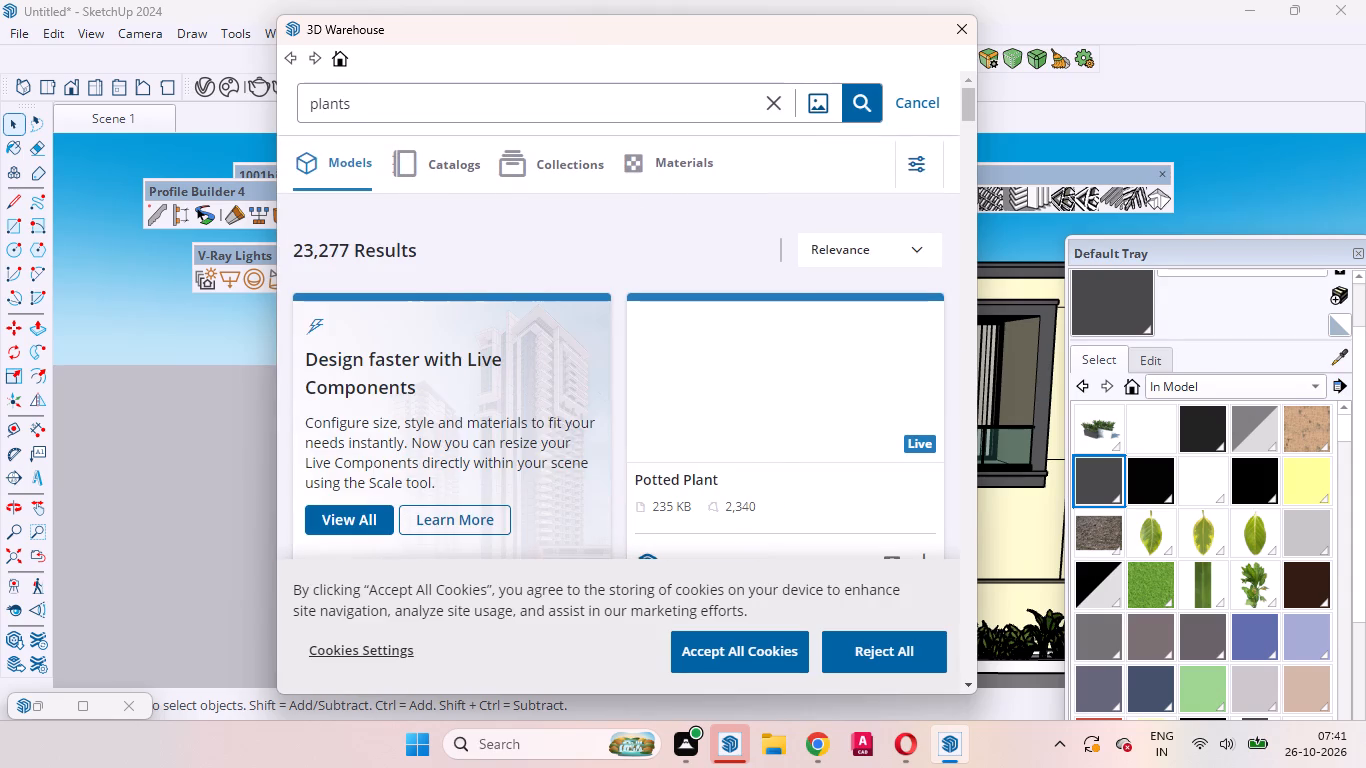
{"action": "key", "text": "BackSpace"}
{"action": "key", "text": "BackSpace"}
{"action": "key", "text": "BackSpace"}
{"action": "key", "text": "BackSpace"}
{"action": "key", "text": "BackSpace"}
{"action": "key", "text": "BackSpace"}
{"action": "key", "text": "BackSpace"}
{"action": "key", "text": "BackSpace"}
{"action": "key", "text": "BackSpace"}
{"action": "key", "text": "BackSpace"}
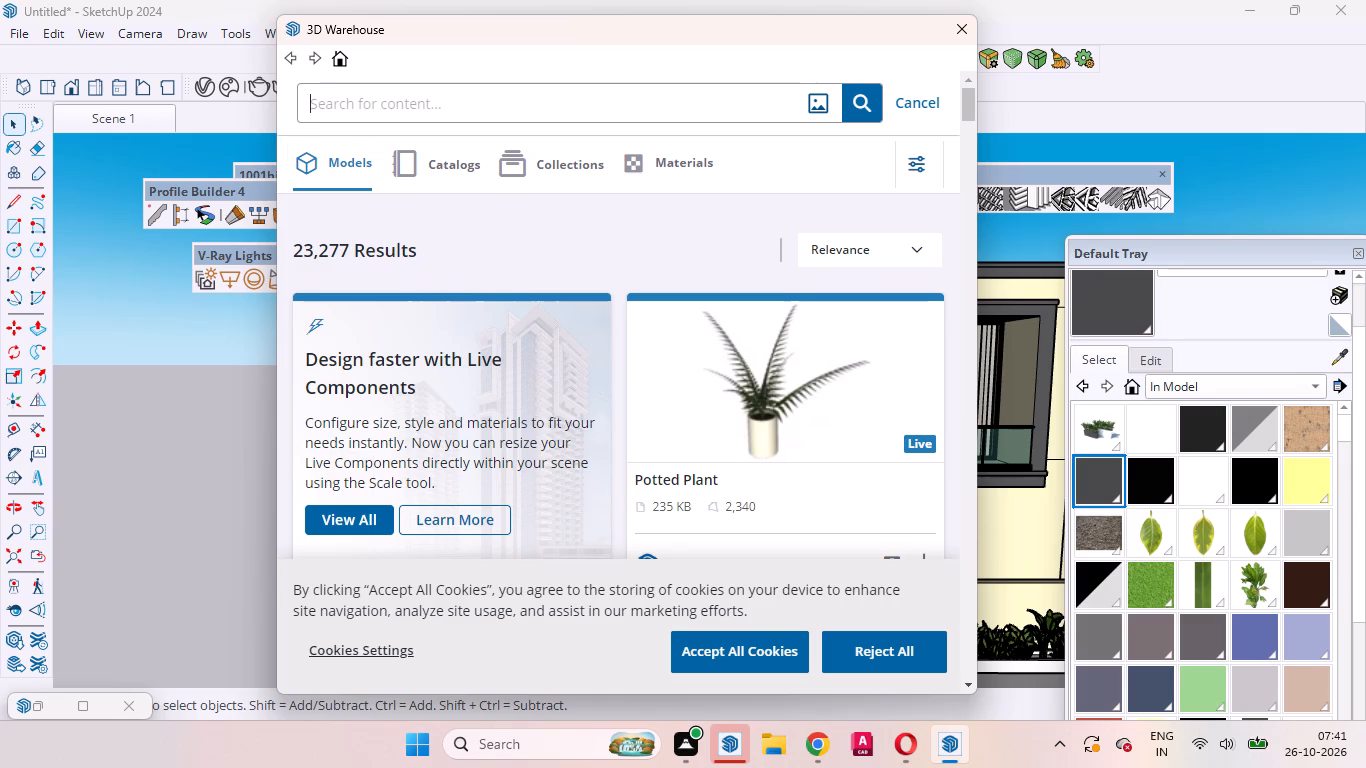
{"action": "type", "text": "ca"}
{"action": "key", "text": "r"}
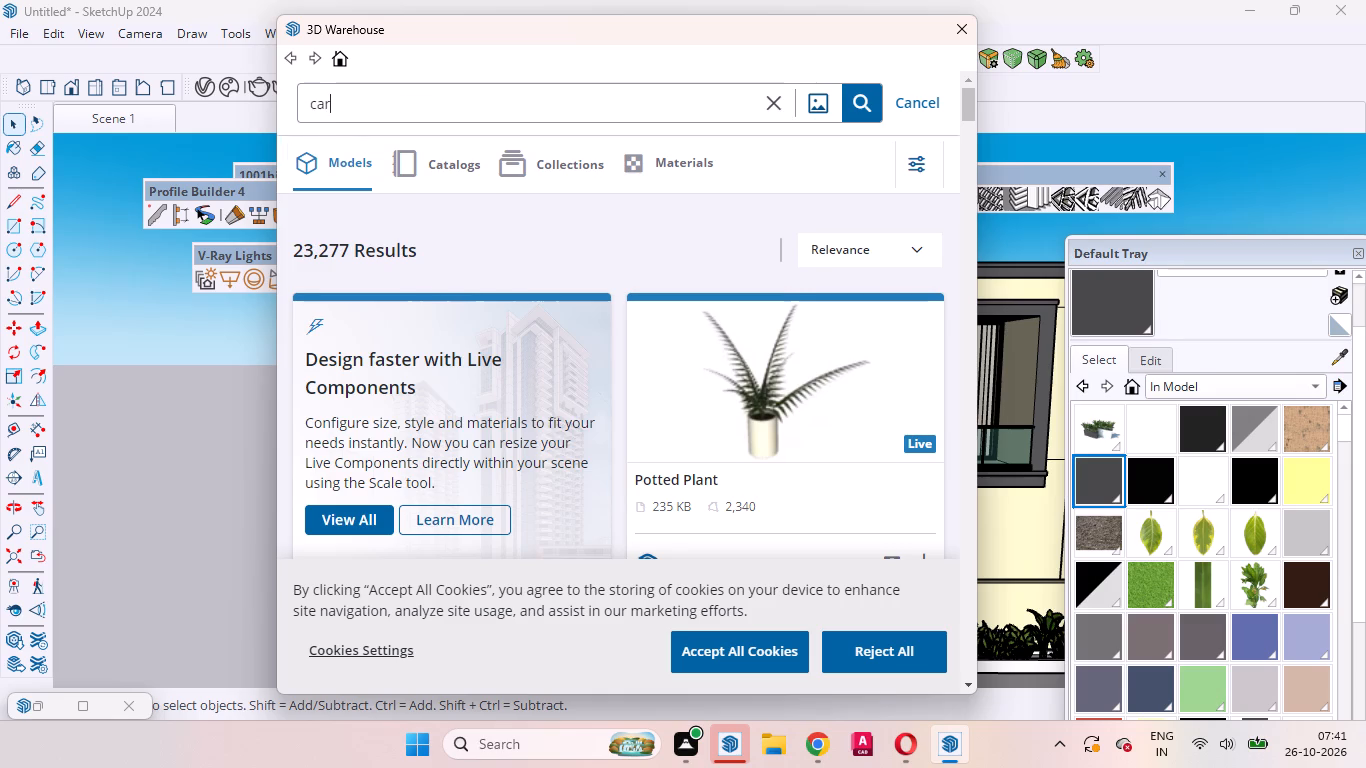
{"action": "key", "text": "Return"}
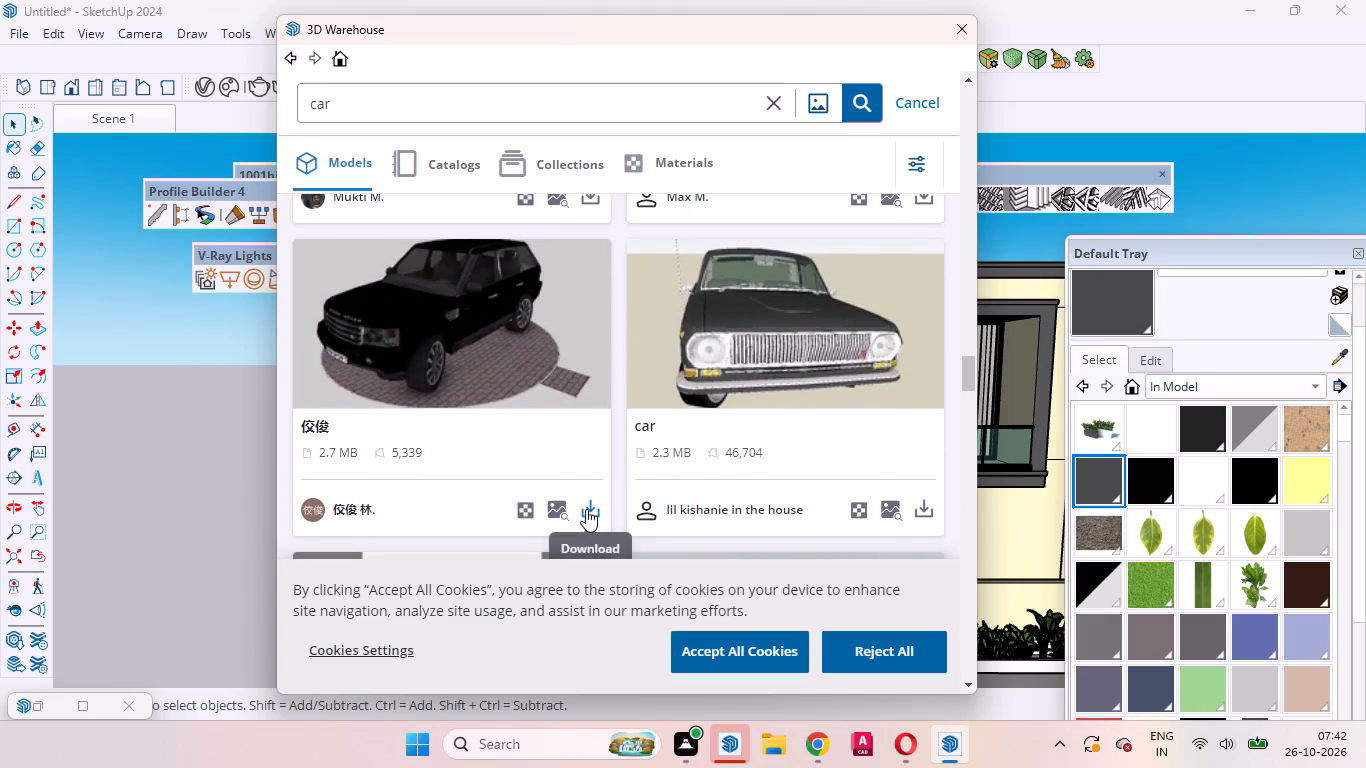
Load the black SUV model with the round paved base directly into the model and place it on the ground beside the house.
{"action": "left_click", "coordinate": [586, 510]}
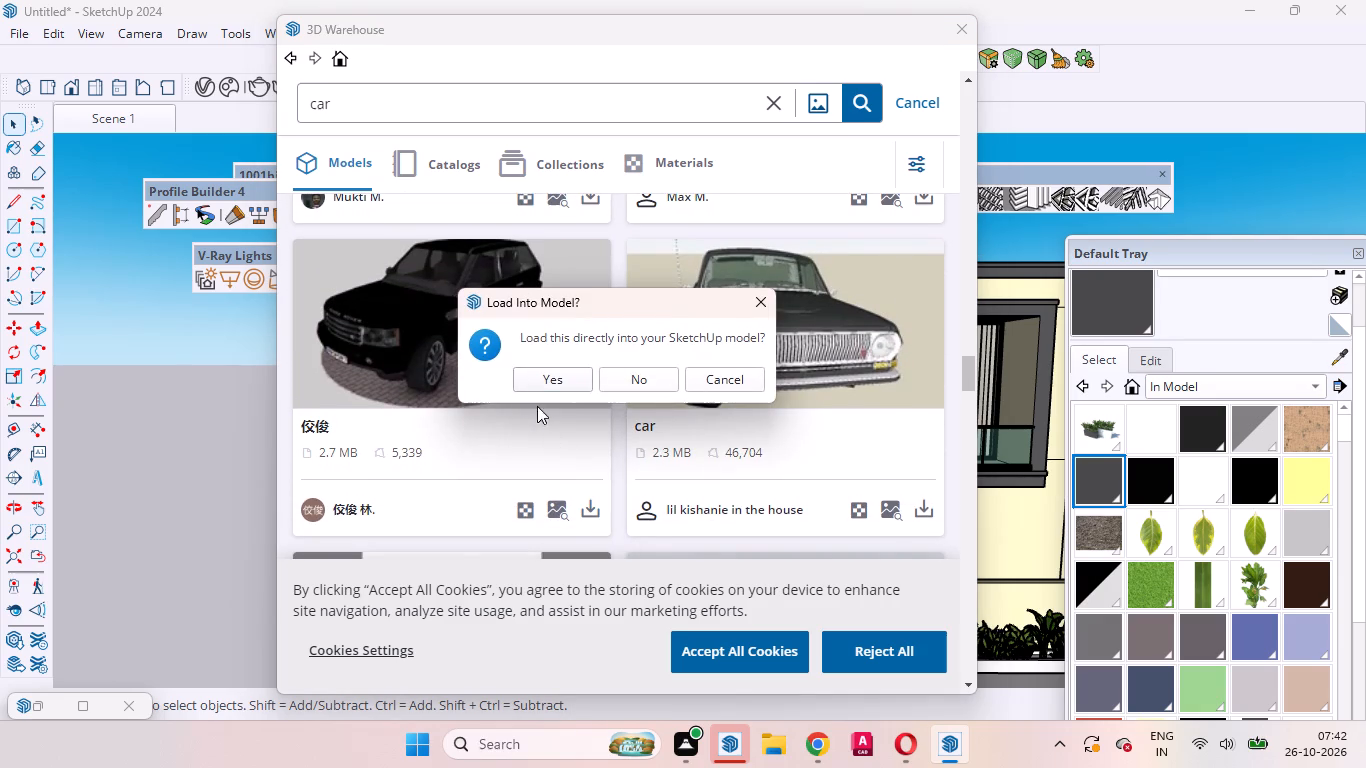
{"action": "left_click", "coordinate": [545, 377]}
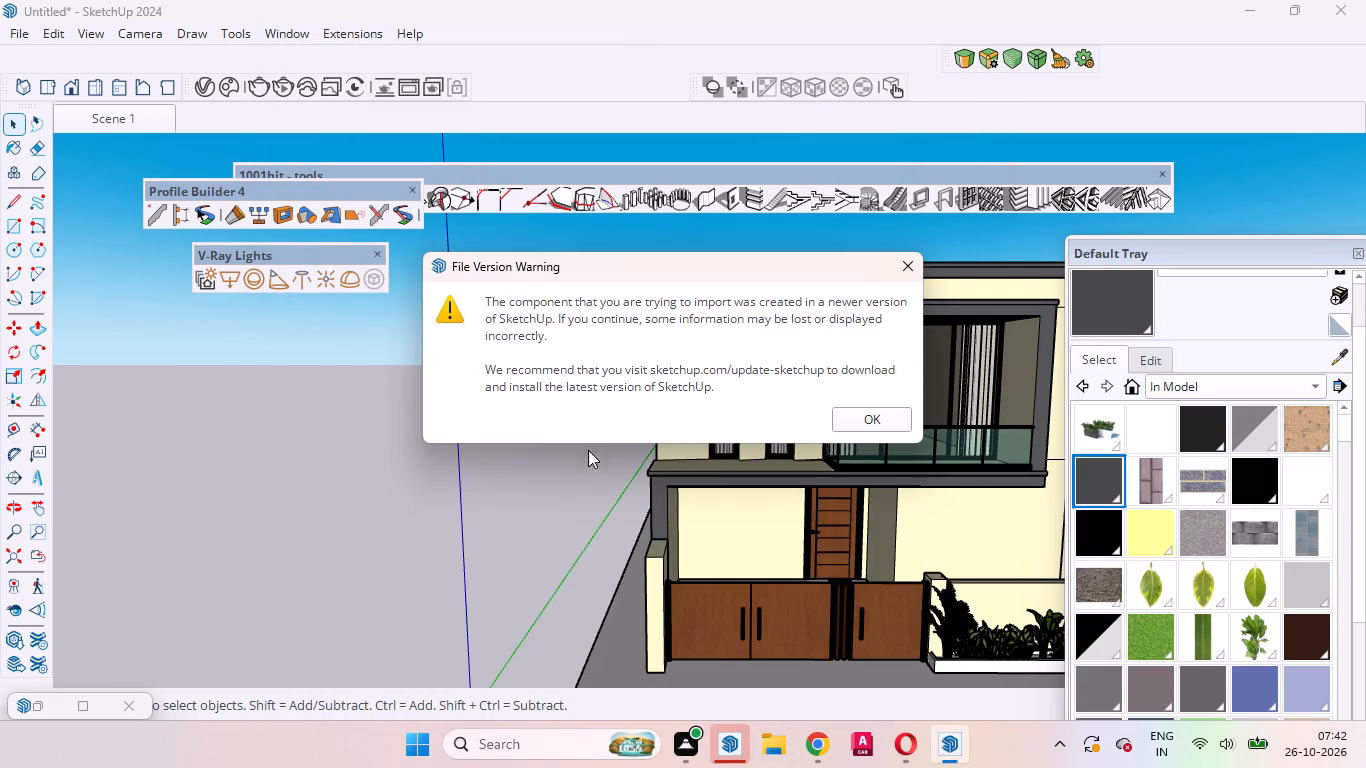
{"action": "left_click", "coordinate": [857, 414]}
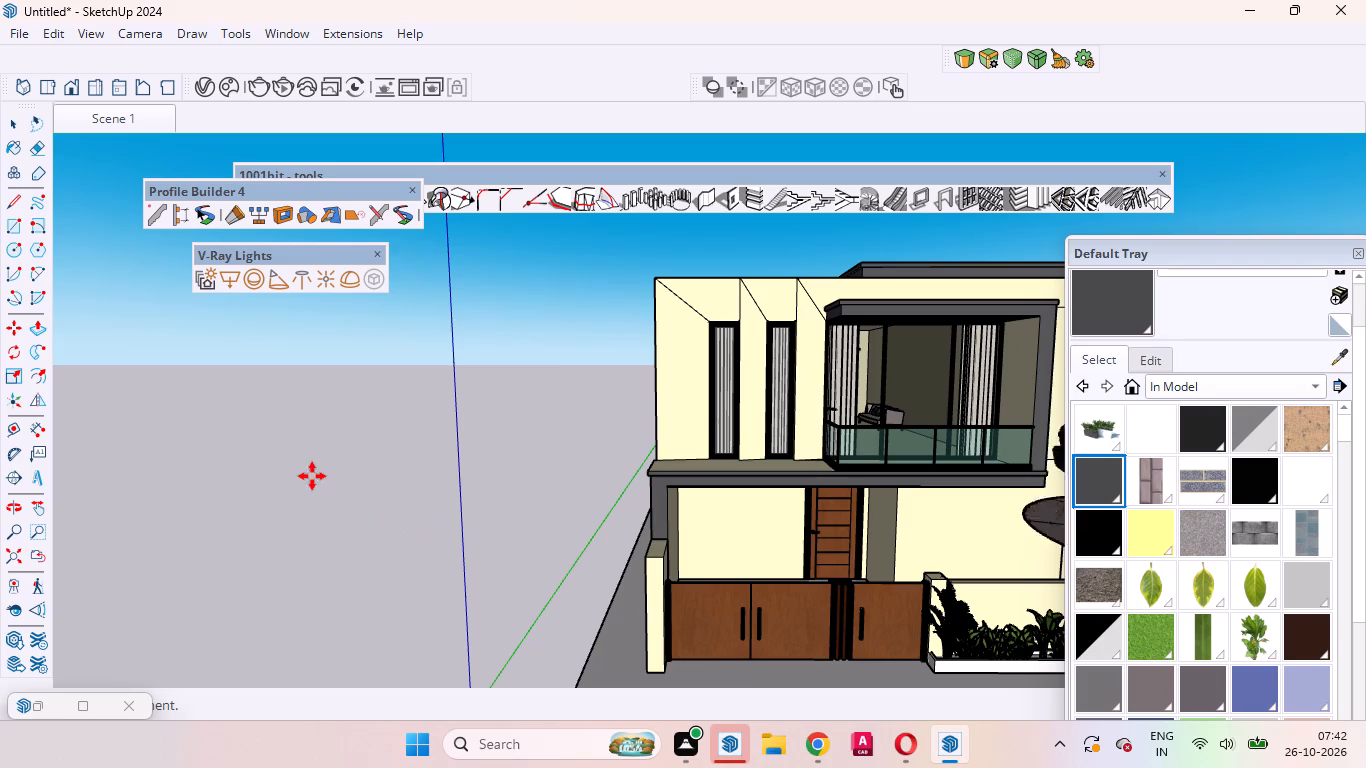
{"action": "scroll", "coordinate": [318, 477], "scroll_direction": "down", "scroll_amount": 4, "text": "ctrl"}
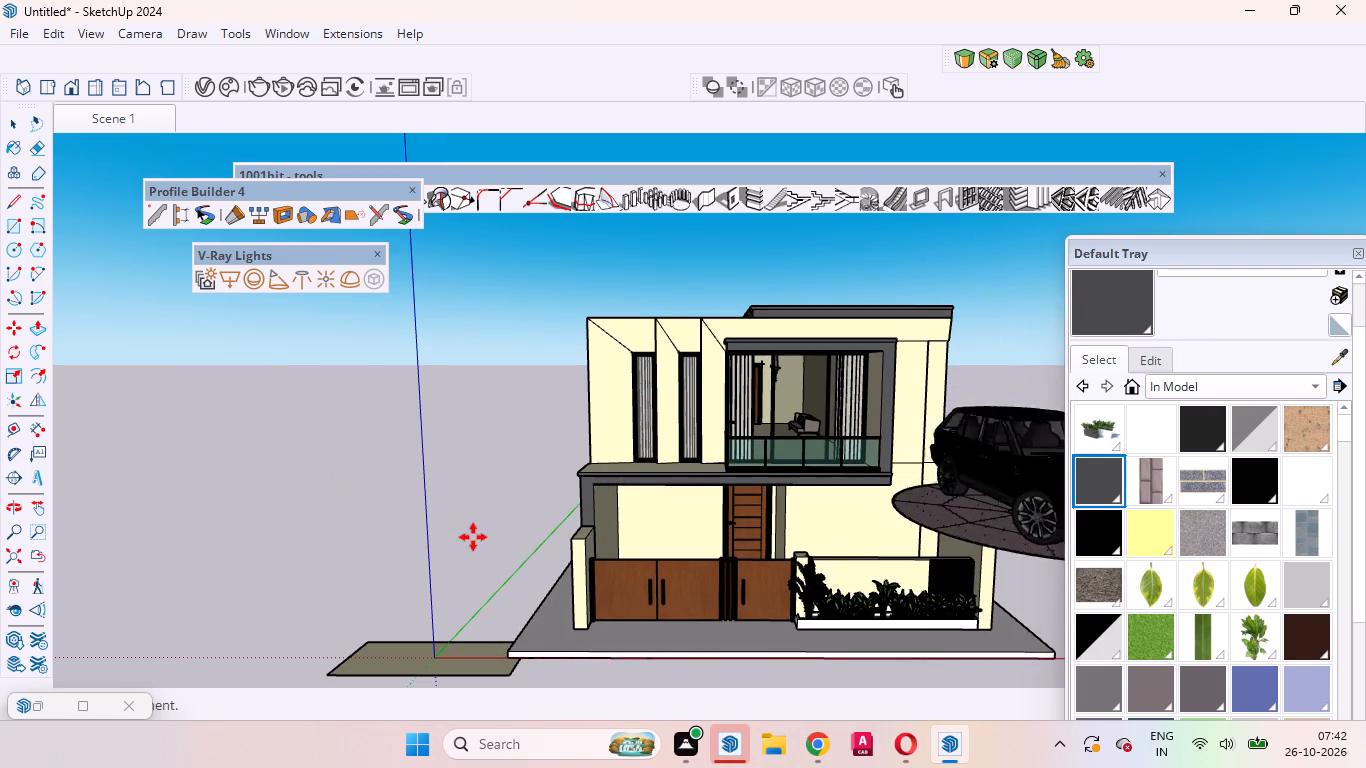
{"action": "scroll", "coordinate": [476, 541], "scroll_direction": "down", "scroll_amount": 8, "text": "ctrl"}
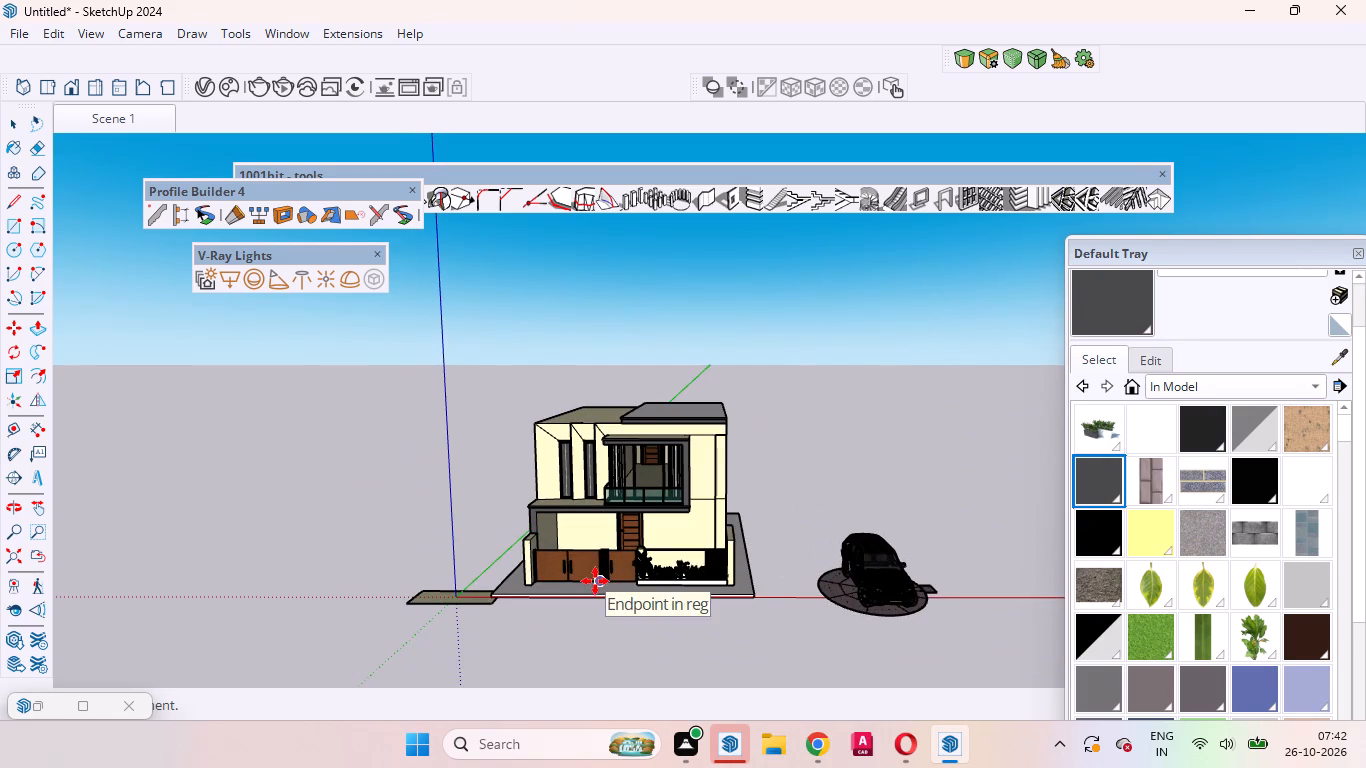
{"action": "left_click", "coordinate": [595, 581]}
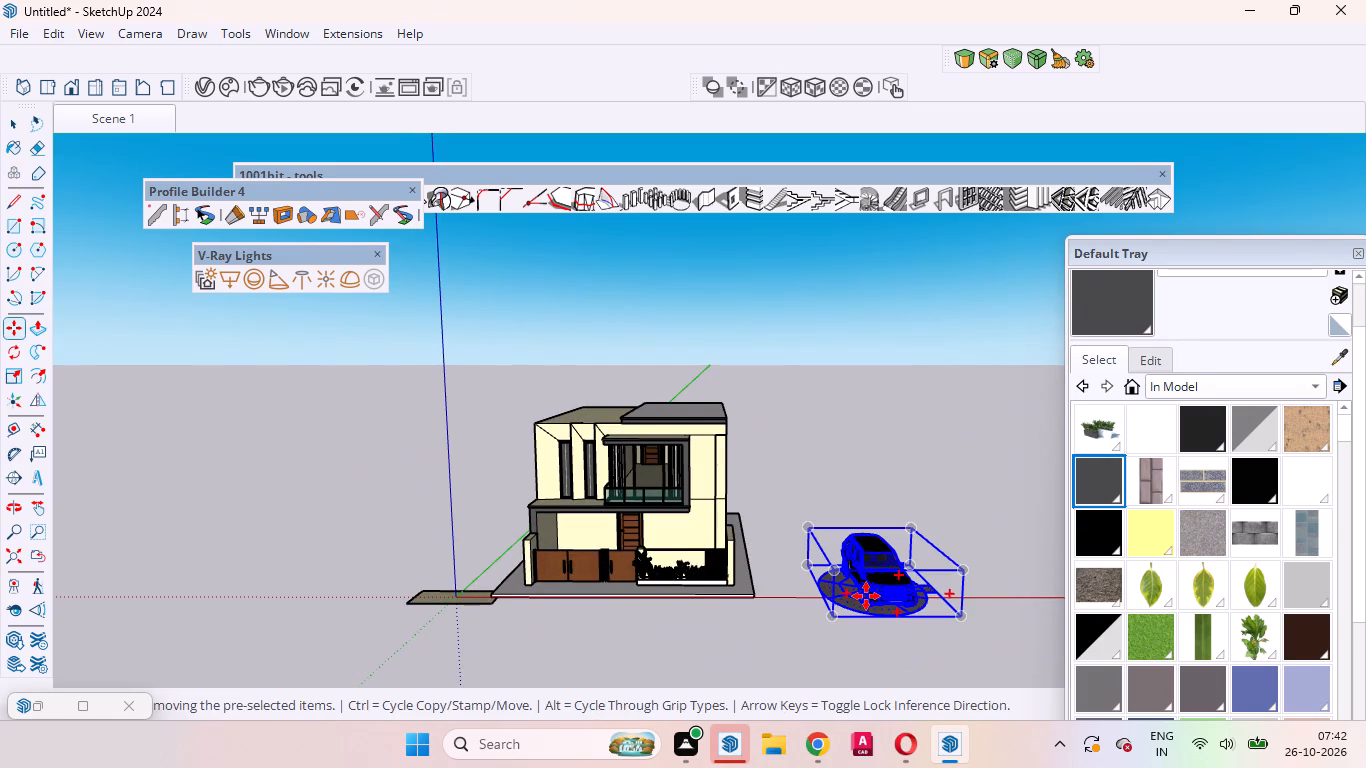
Explode the imported car component and delete the round paved base under the car.
{"action": "scroll", "coordinate": [866, 596], "scroll_direction": "up", "scroll_amount": 14}
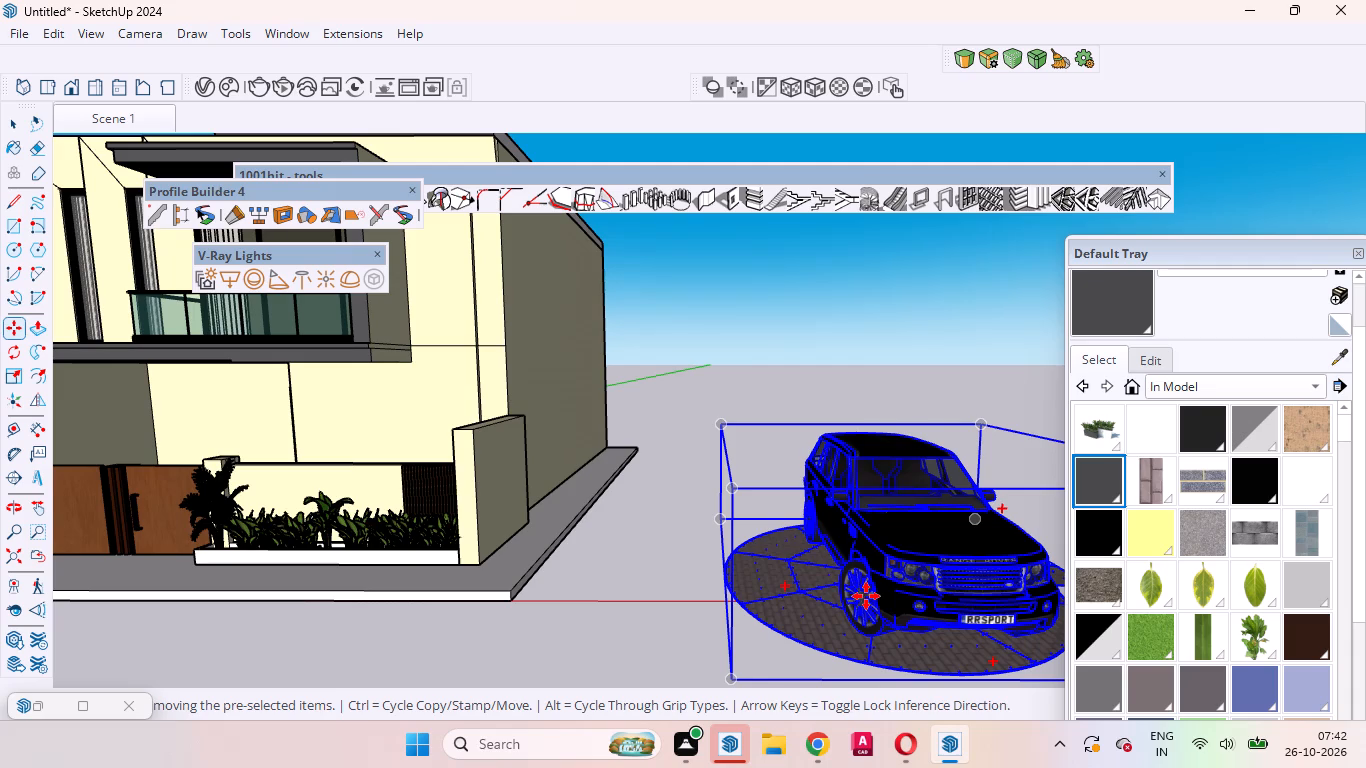
{"action": "left_click", "coordinate": [866, 596]}
{"action": "key", "text": "space"}
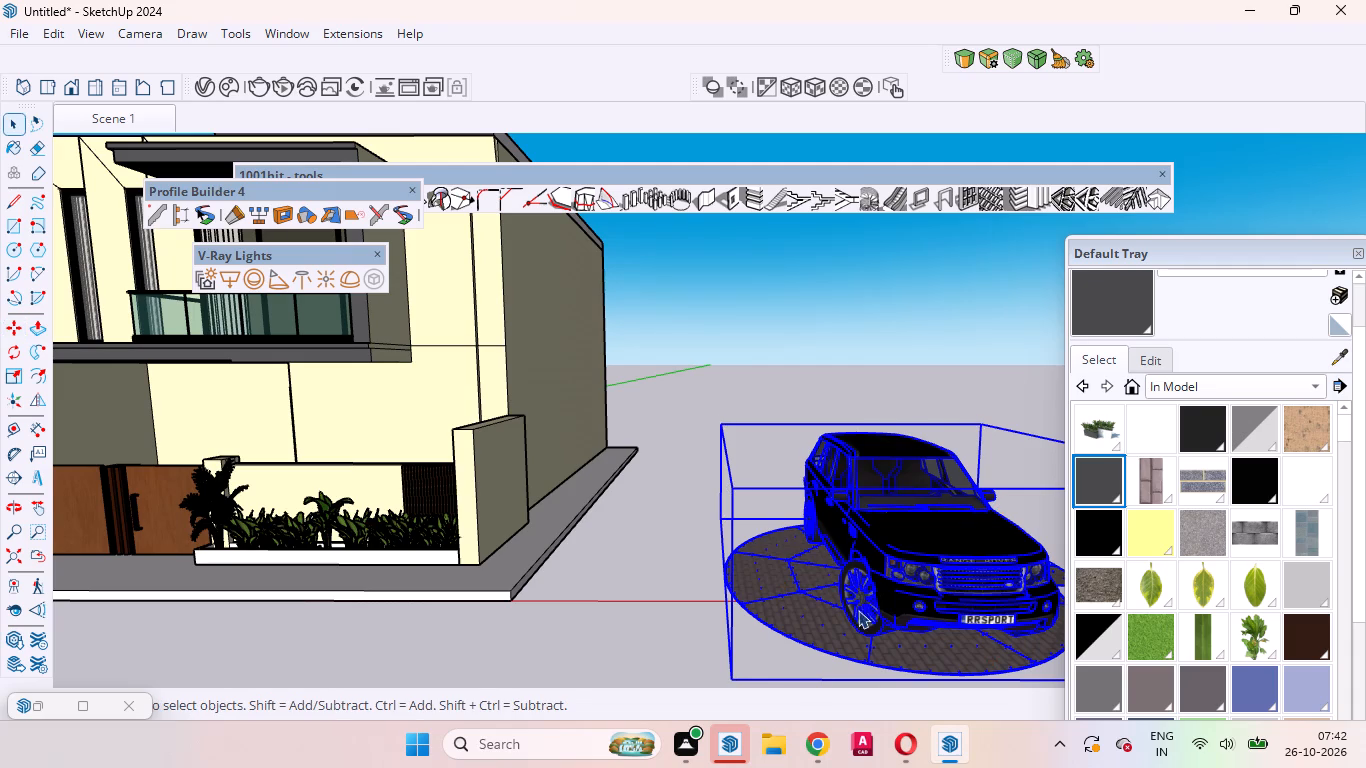
{"action": "right_click", "coordinate": [792, 626]}
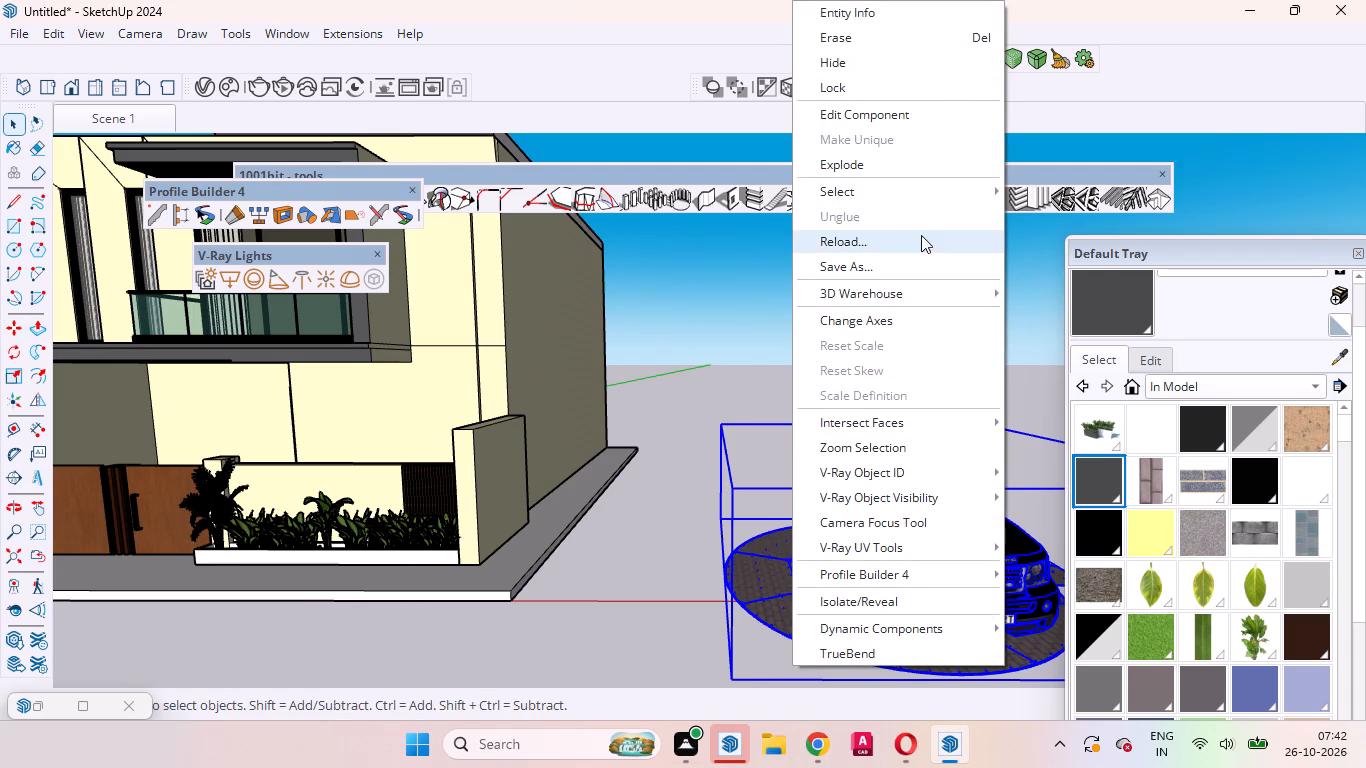
{"action": "left_click", "coordinate": [835, 172]}
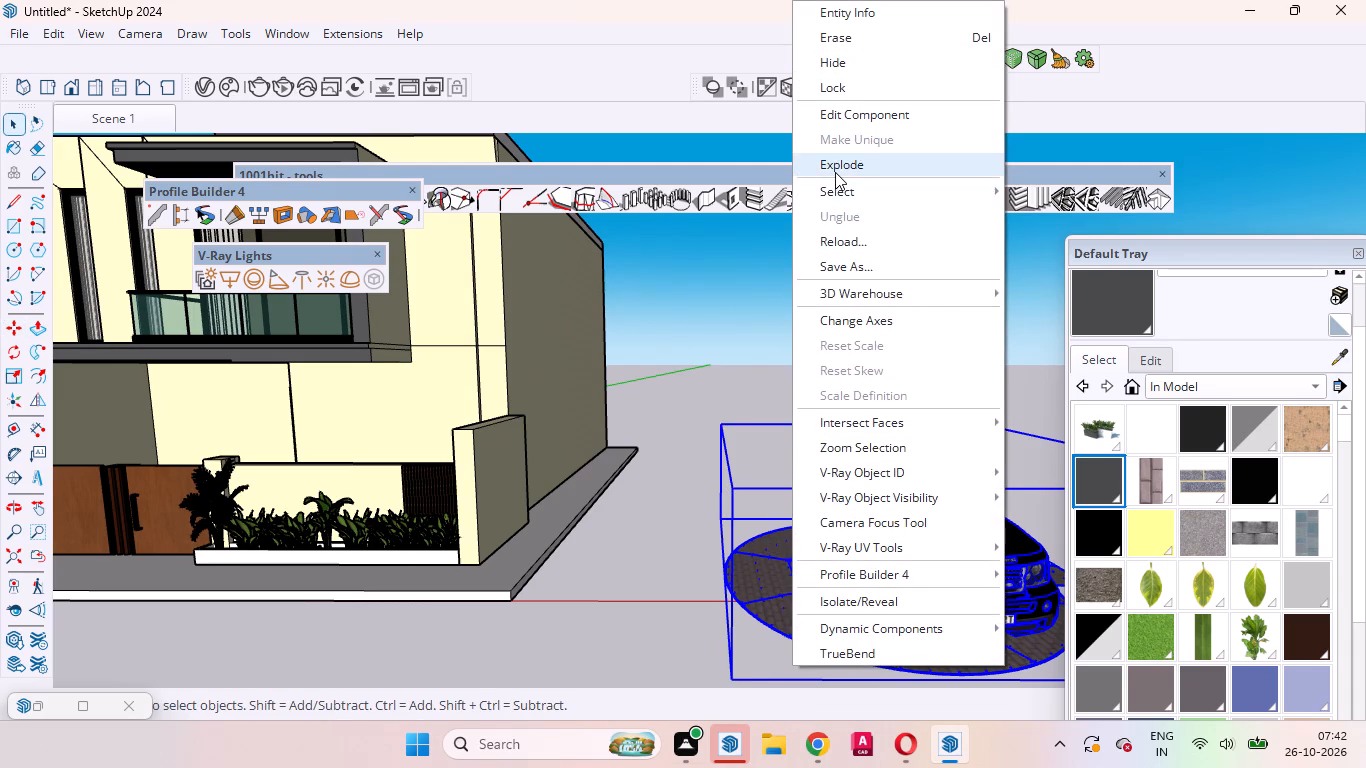
{"action": "left_click", "coordinate": [687, 496]}
{"action": "left_click", "coordinate": [777, 556]}
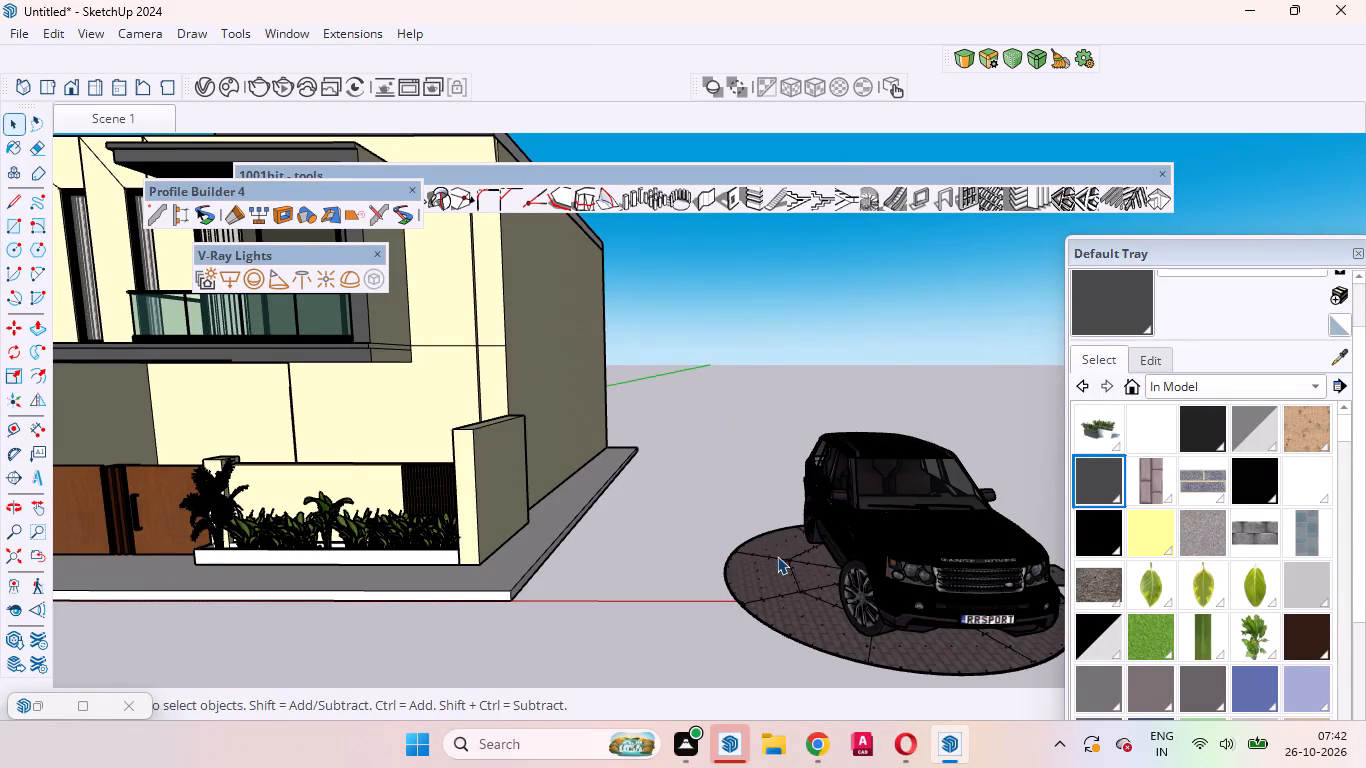
{"action": "key", "text": "Delete"}
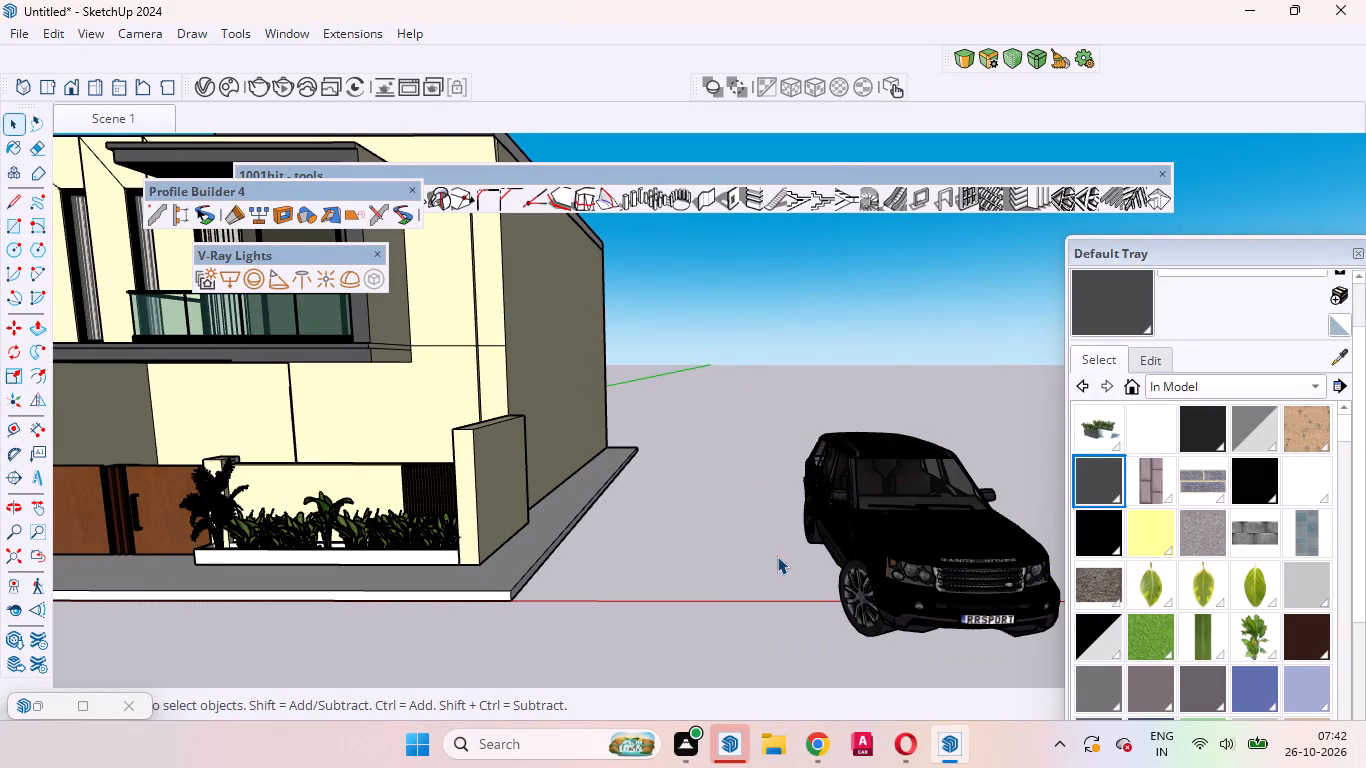
Flip the black car about its green-axis plane so it points towards the back of the plot.
{"action": "scroll", "coordinate": [745, 571], "scroll_direction": "down", "scroll_amount": 6}
{"action": "scroll", "coordinate": [786, 596], "scroll_direction": "up", "scroll_amount": 5}
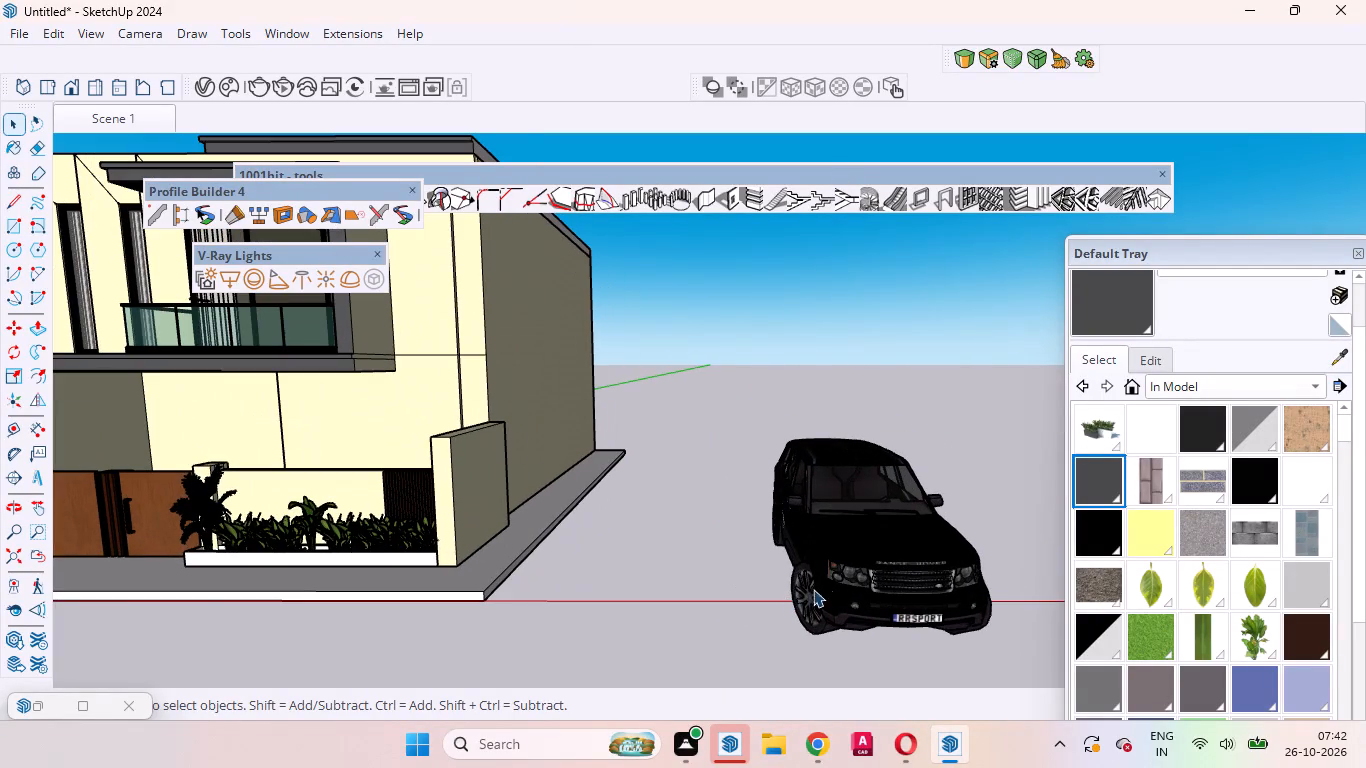
{"action": "left_click", "coordinate": [849, 587]}
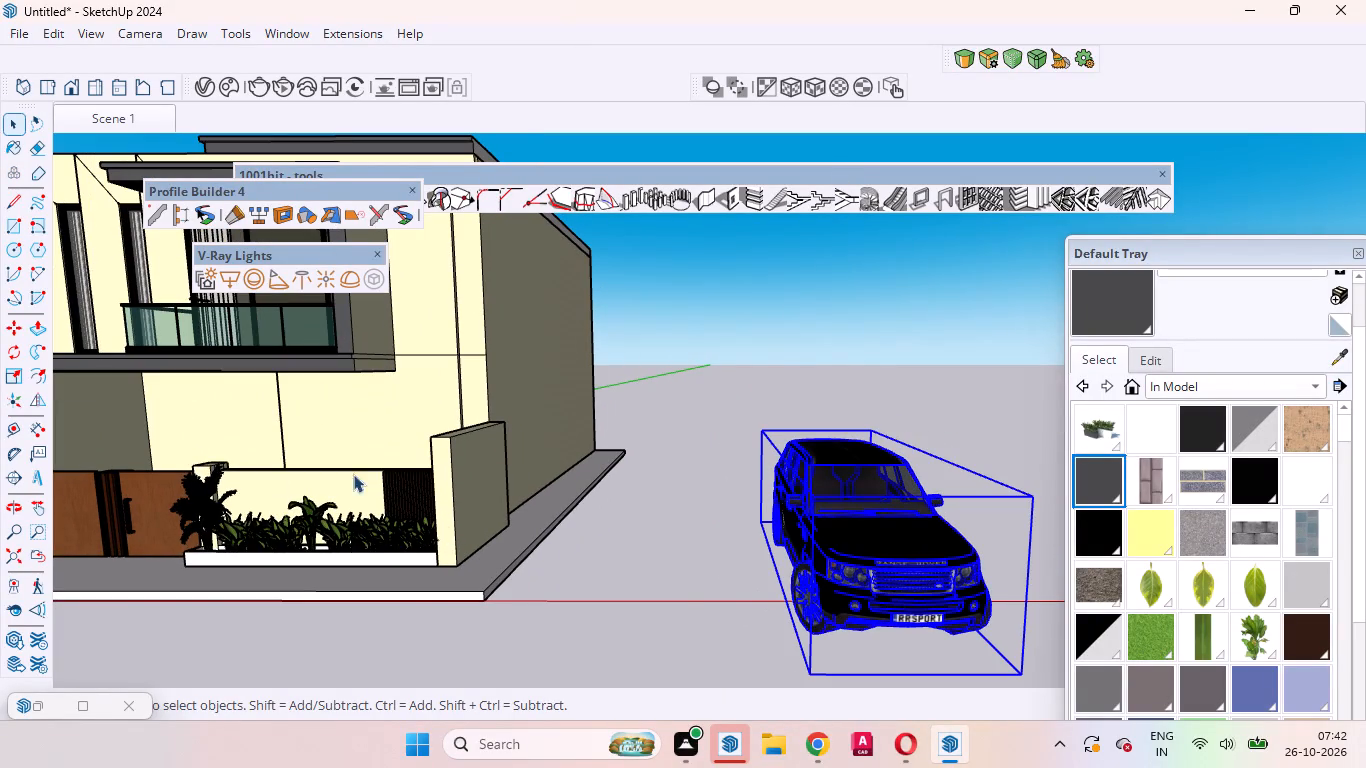
{"action": "left_click", "coordinate": [32, 404]}
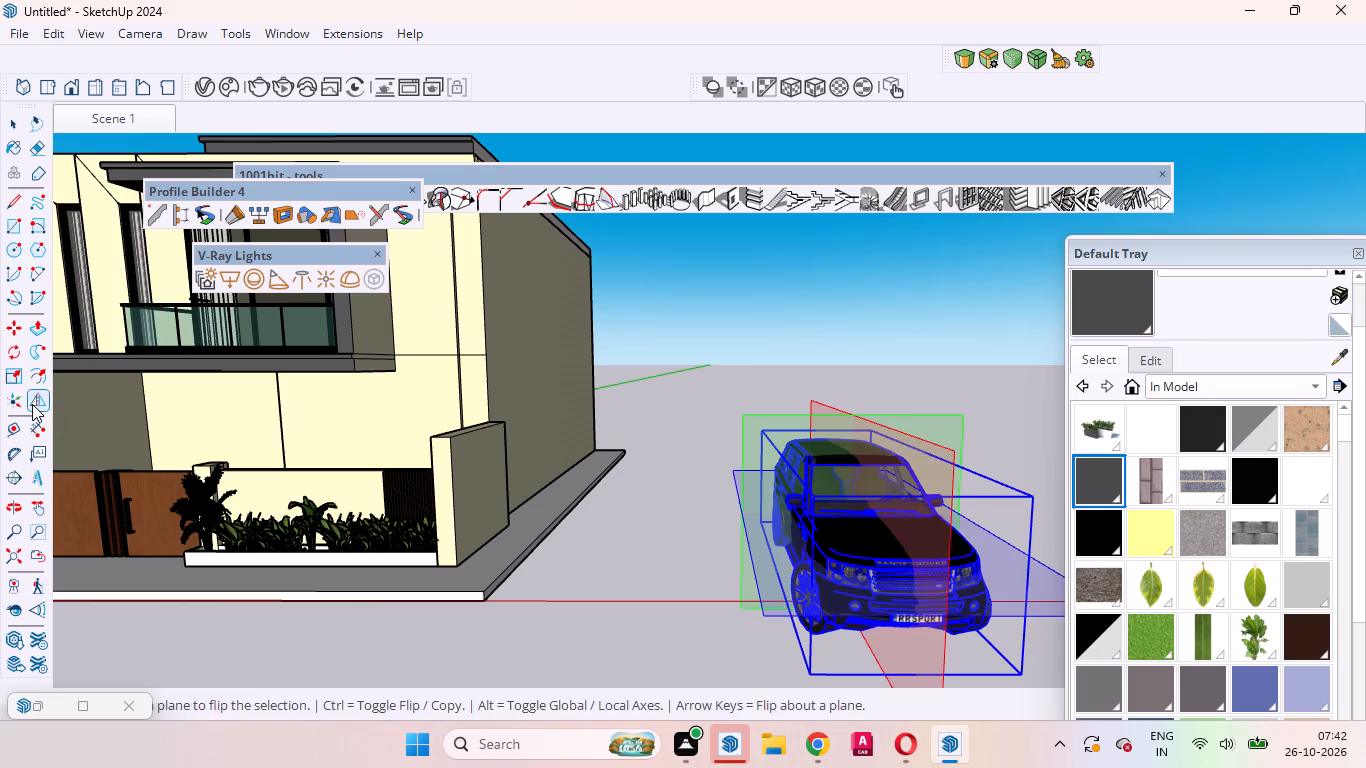
{"action": "left_click", "coordinate": [409, 512]}
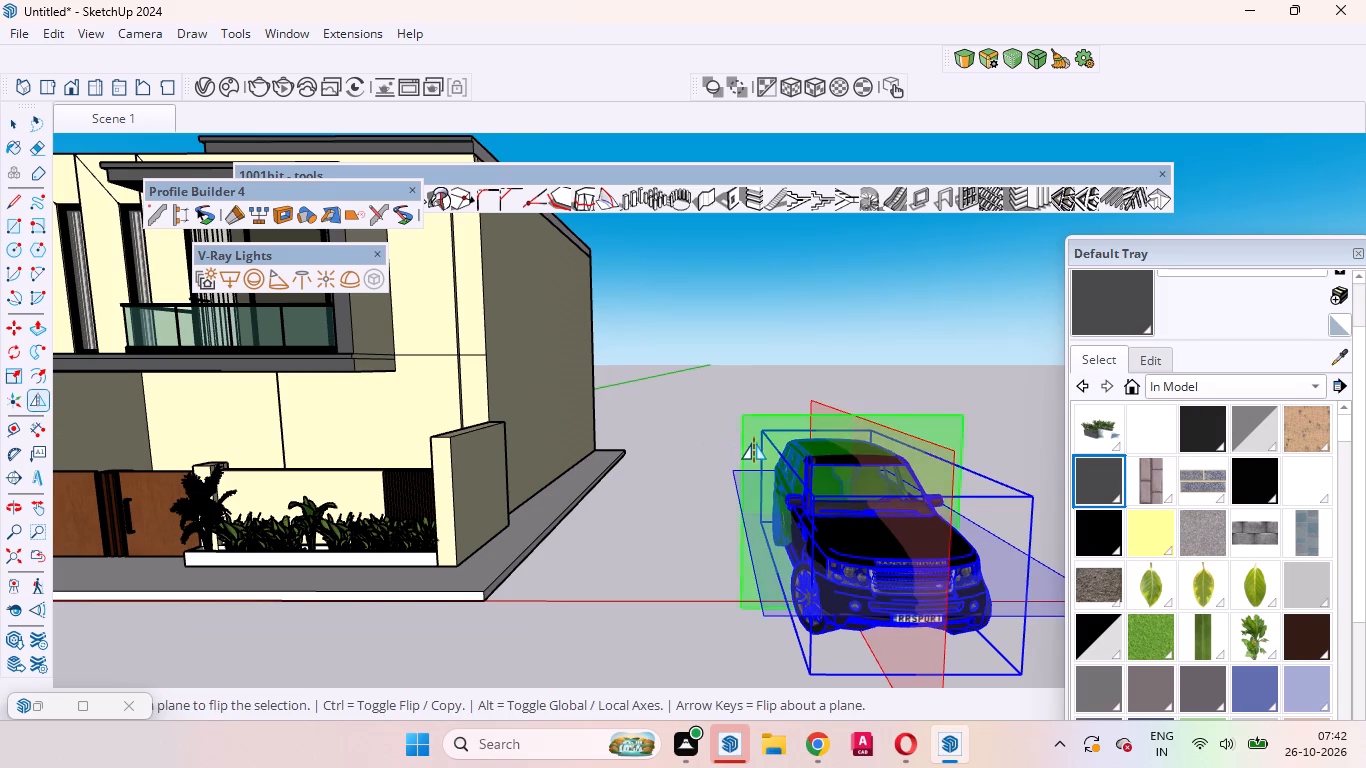
{"action": "left_click", "coordinate": [762, 446]}
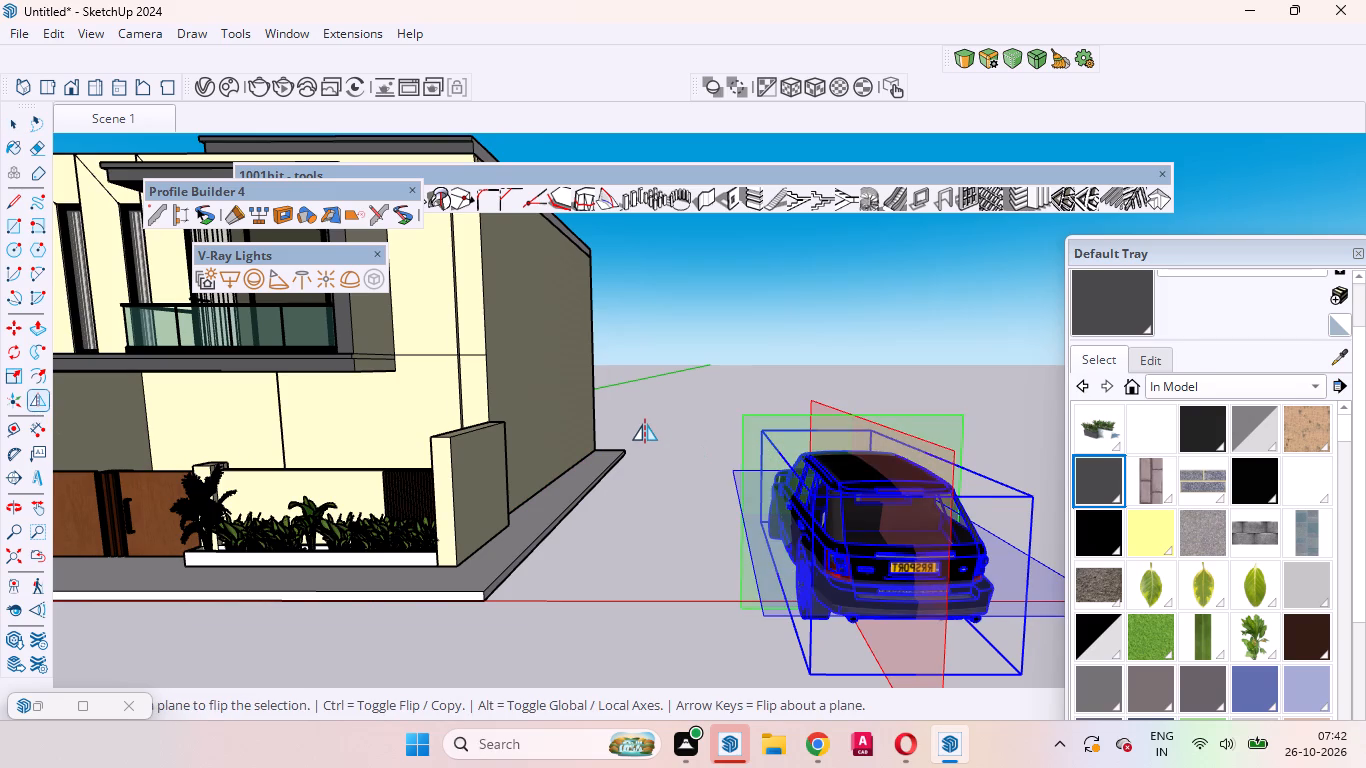
{"action": "key", "text": "space"}
{"action": "left_click", "coordinate": [645, 424]}
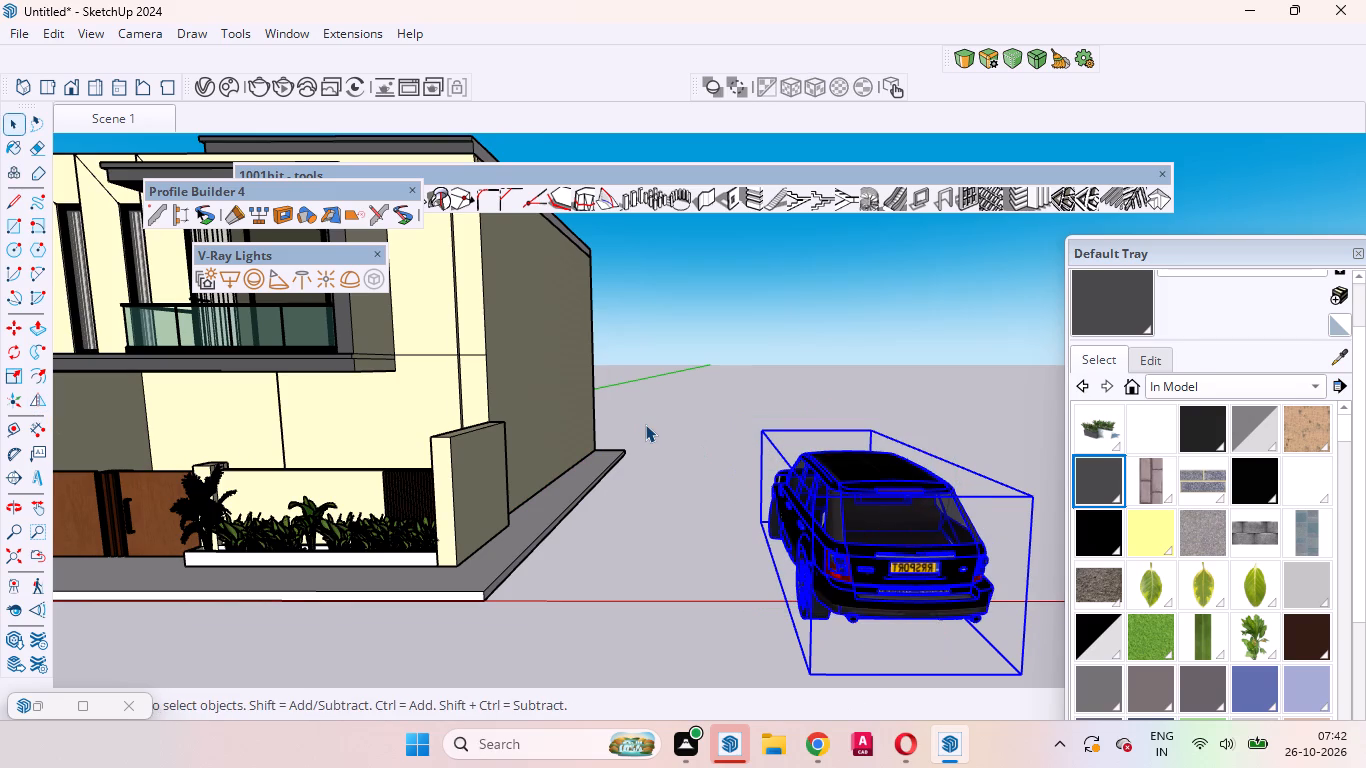
Examine the flipped car up close and its position relative to the front of the house.
{"action": "scroll", "coordinate": [915, 613], "scroll_direction": "up", "scroll_amount": 15}
{"action": "scroll", "coordinate": [917, 546], "scroll_direction": "down", "scroll_amount": 15}
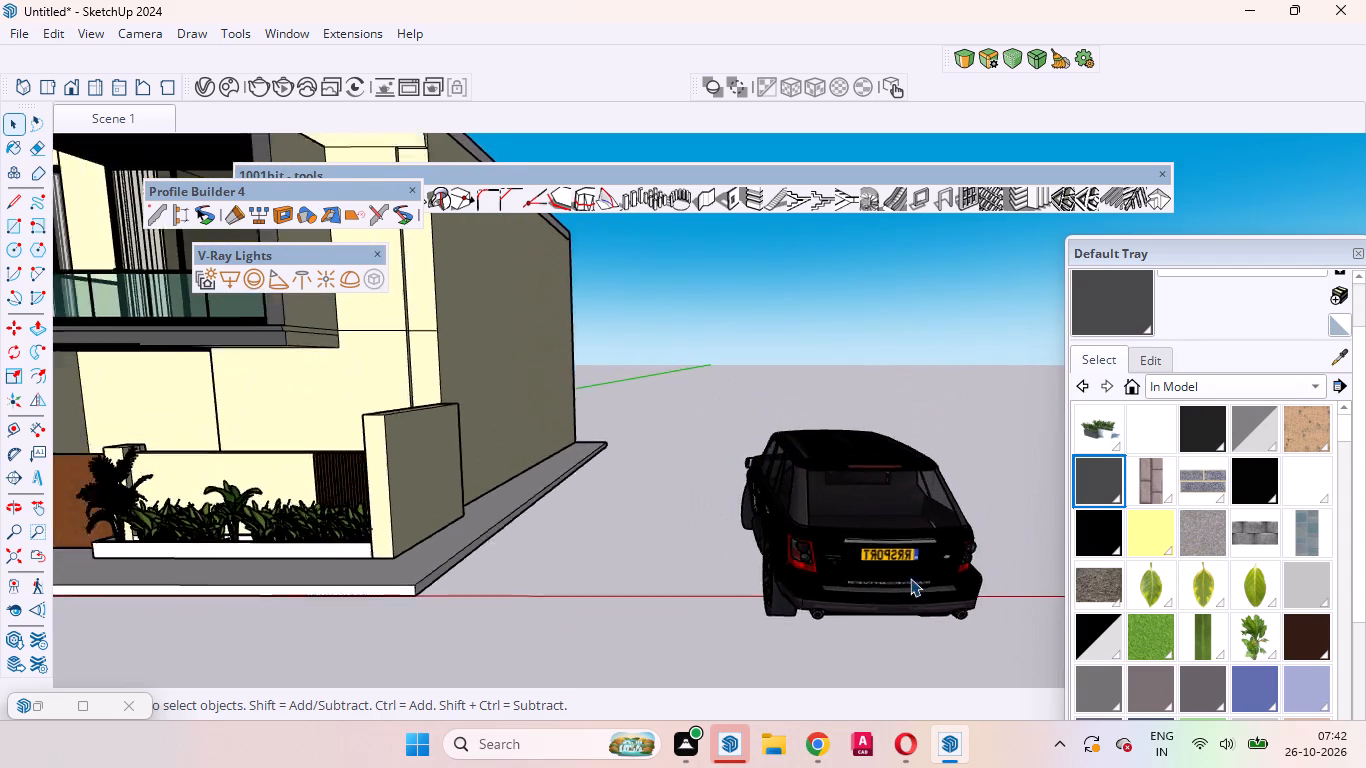
{"action": "scroll", "coordinate": [910, 578], "scroll_direction": "down", "scroll_amount": 13}
{"action": "scroll", "coordinate": [933, 504], "scroll_direction": "up", "scroll_amount": 3}
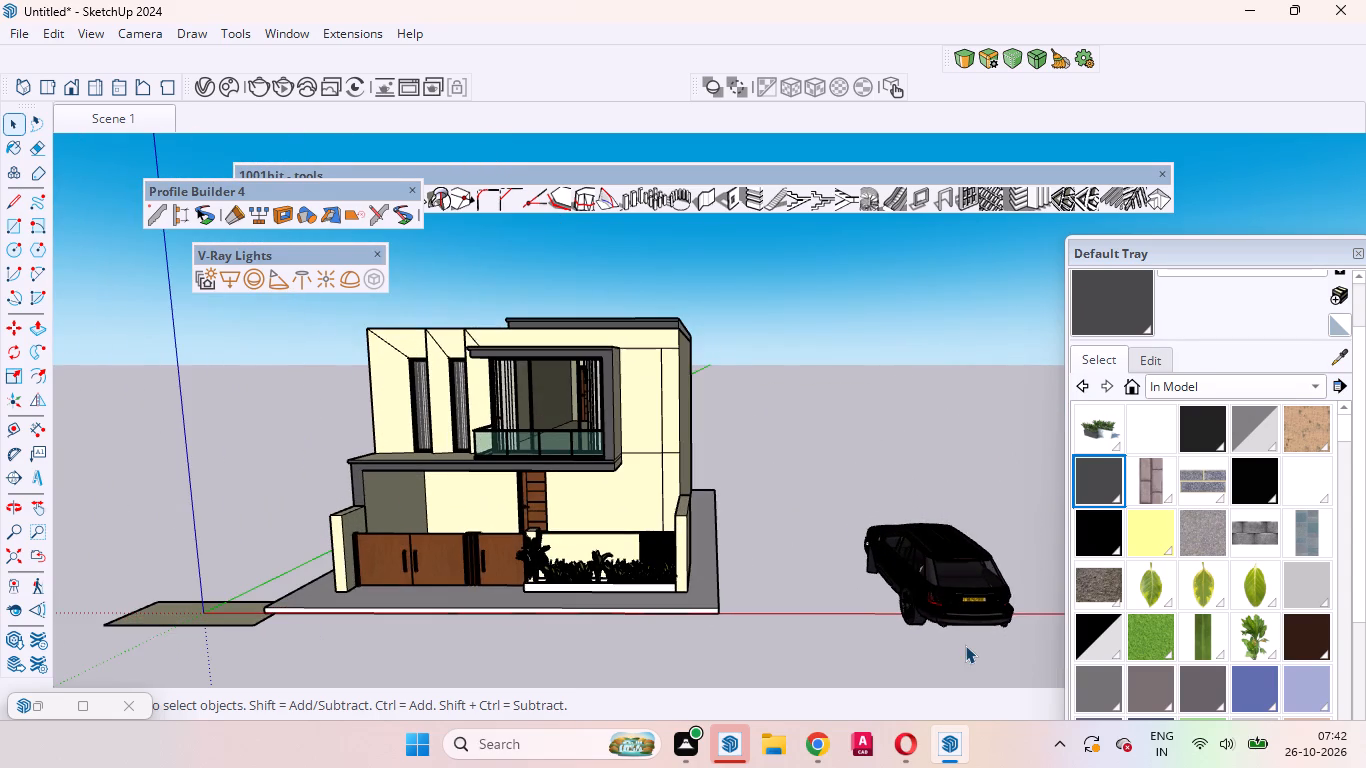
{"action": "middle_click_drag", "start_coordinate": [962, 647], "coordinate": [817, 545]}
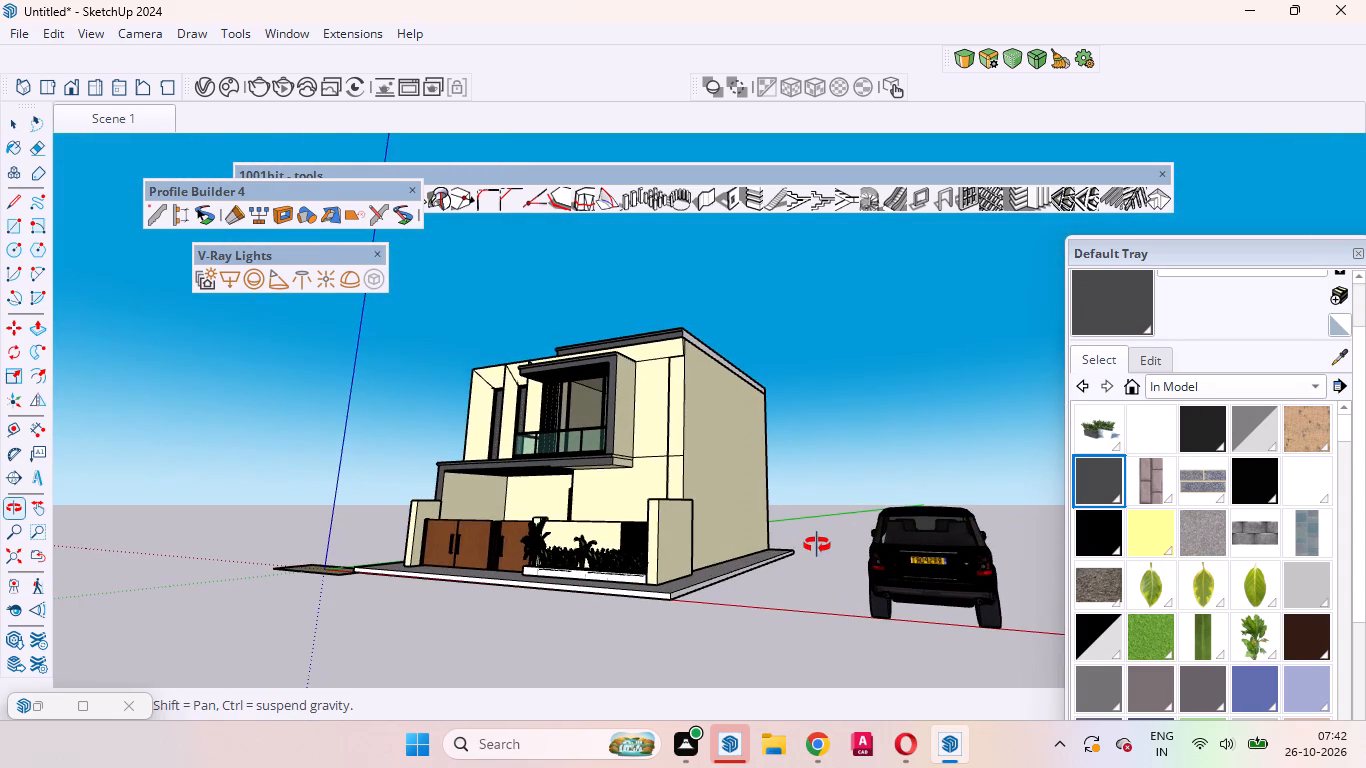
{"action": "middle_click_drag", "start_coordinate": [817, 545], "coordinate": [910, 603]}
Delete the stray flat grey slab pieces on the ground beside the plot's front corner, inside the house group.
{"action": "scroll", "coordinate": [935, 584], "scroll_direction": "down", "scroll_amount": 8}
{"action": "scroll", "coordinate": [675, 665], "scroll_direction": "down", "scroll_amount": 1}
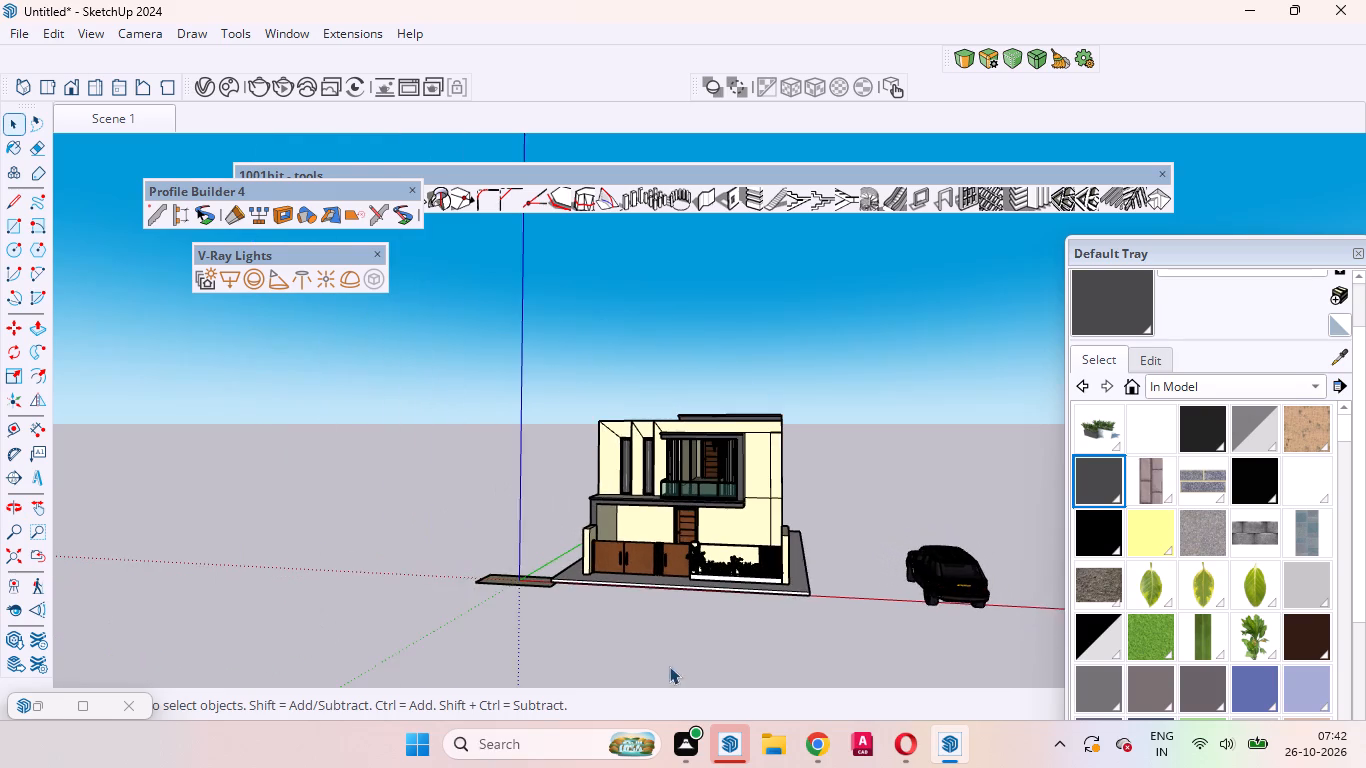
{"action": "scroll", "coordinate": [333, 568], "scroll_direction": "up", "scroll_amount": 5}
{"action": "scroll", "coordinate": [624, 570], "scroll_direction": "up", "scroll_amount": 11}
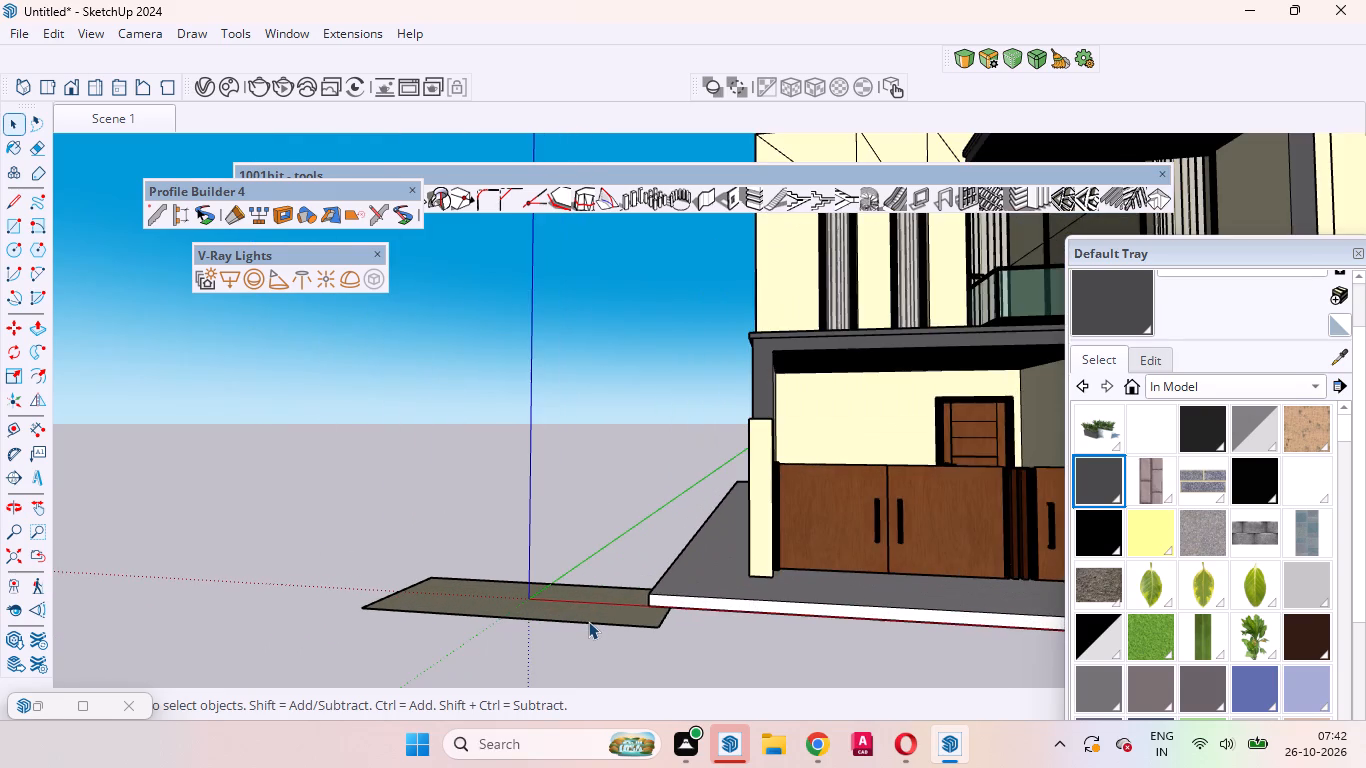
{"action": "scroll", "coordinate": [588, 621], "scroll_direction": "up", "scroll_amount": 5}
{"action": "left_click", "coordinate": [588, 621]}
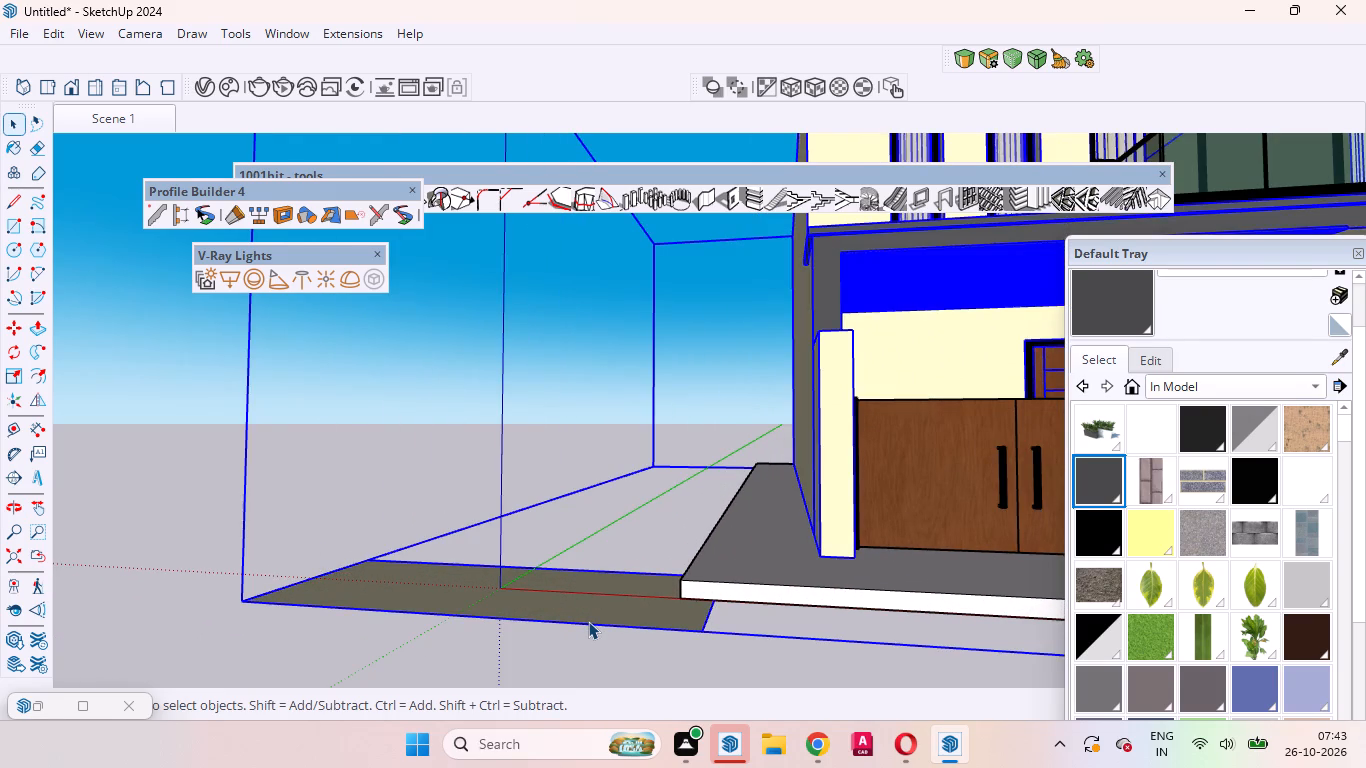
{"action": "scroll", "coordinate": [588, 621], "scroll_direction": "down", "scroll_amount": 20}
{"action": "scroll", "coordinate": [588, 621], "scroll_direction": "down", "scroll_amount": 2}
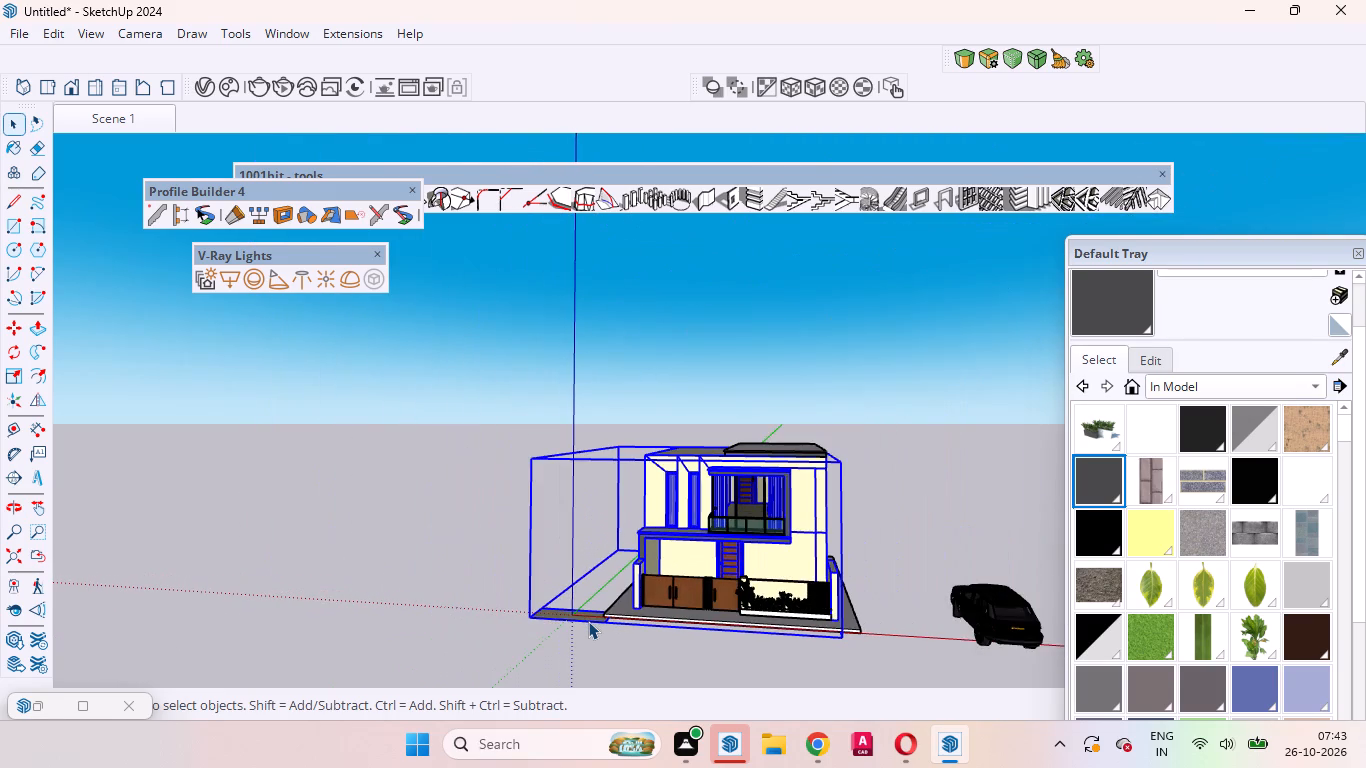
{"action": "scroll", "coordinate": [588, 621], "scroll_direction": "up", "scroll_amount": 10}
{"action": "double_click", "coordinate": [571, 619]}
{"action": "left_click", "coordinate": [565, 590]}
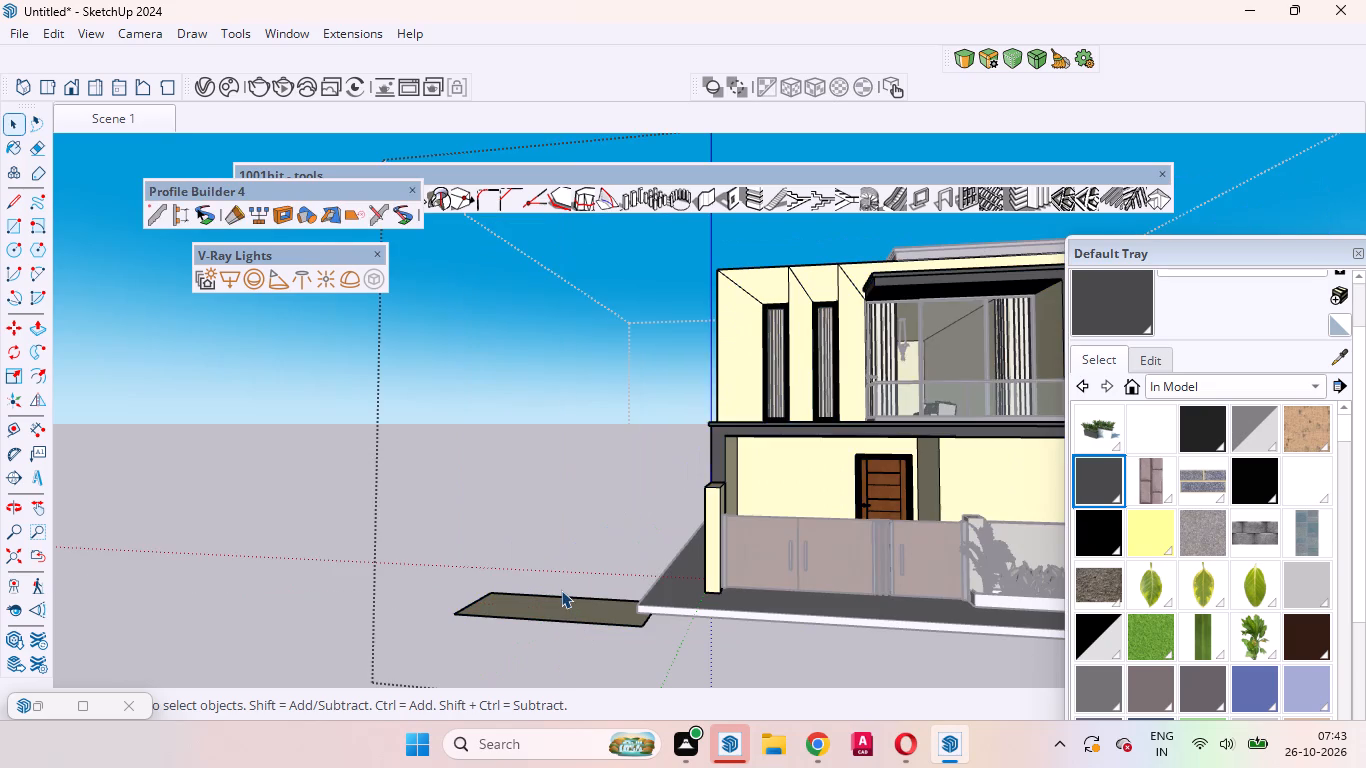
{"action": "left_click", "coordinate": [558, 612]}
{"action": "scroll", "coordinate": [558, 612], "scroll_direction": "up", "scroll_amount": 9}
{"action": "middle_click_drag", "start_coordinate": [558, 612], "coordinate": [612, 647]}
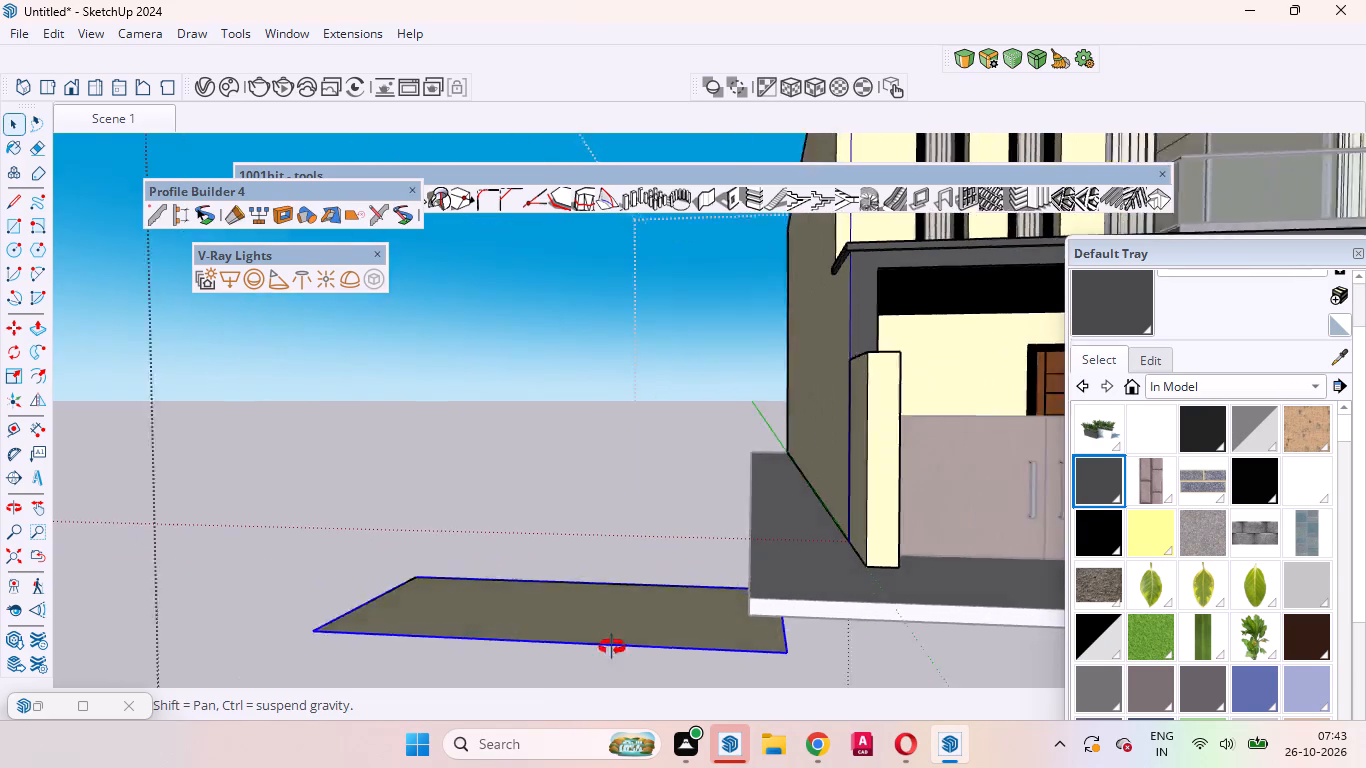
{"action": "middle_click_drag", "start_coordinate": [612, 647], "coordinate": [701, 669]}
{"action": "scroll", "coordinate": [647, 663], "scroll_direction": "up", "scroll_amount": 1}
{"action": "double_click", "coordinate": [690, 662]}
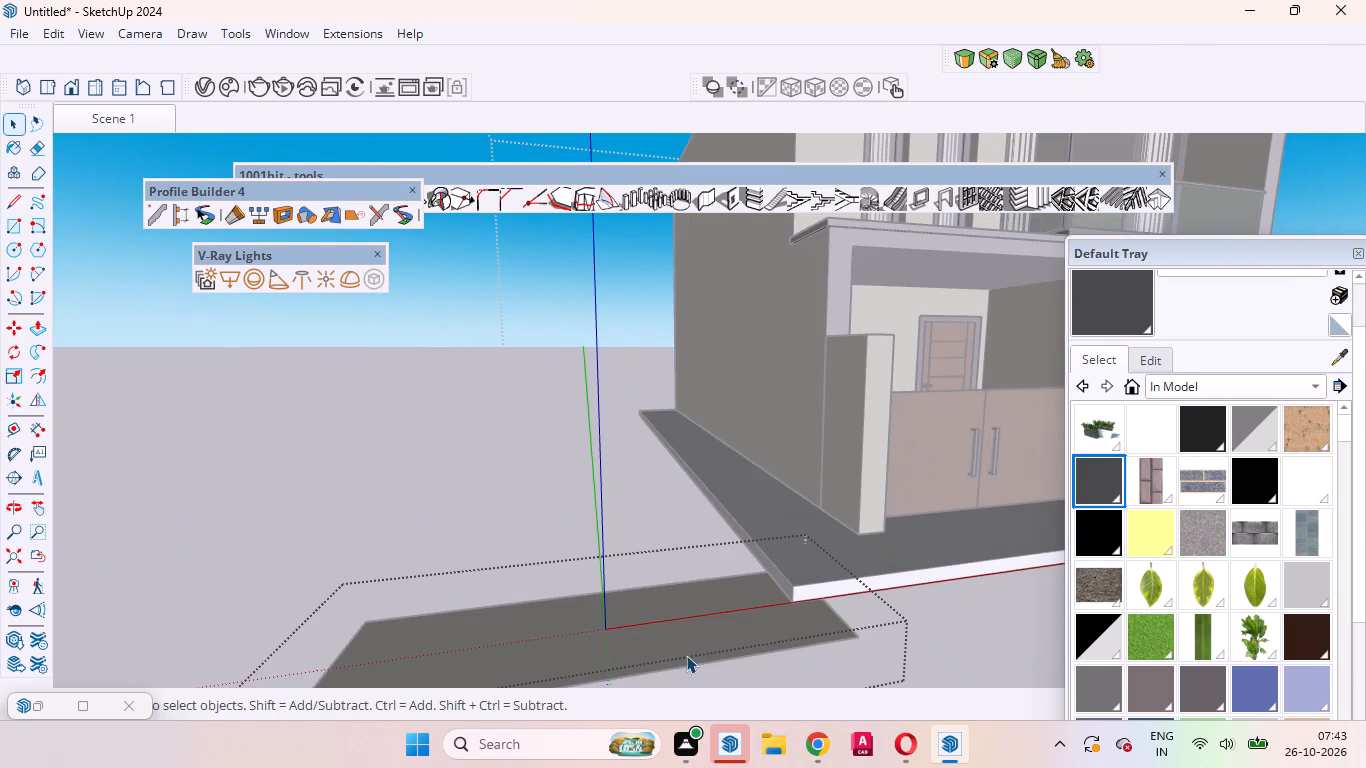
{"action": "left_click", "coordinate": [456, 535]}
{"action": "double_click", "coordinate": [562, 648]}
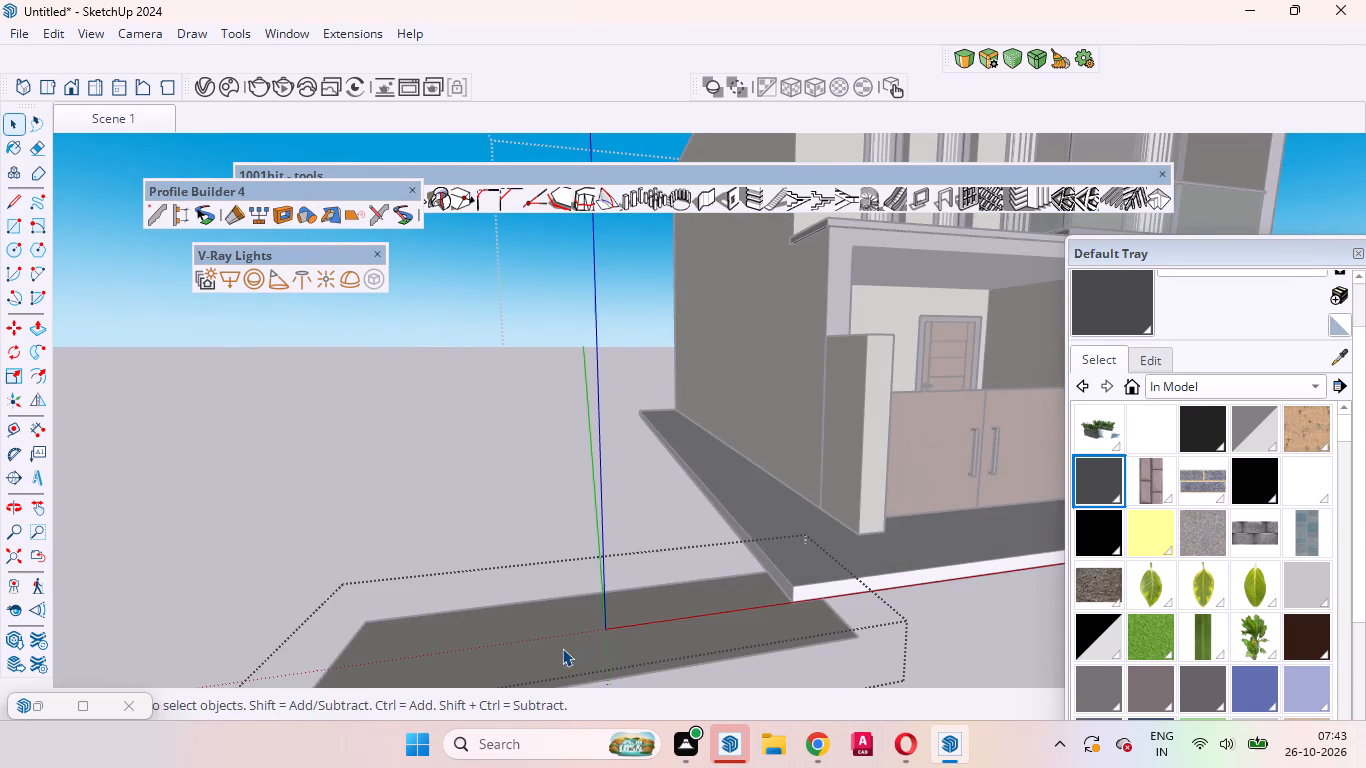
{"action": "left_click", "coordinate": [470, 547]}
{"action": "left_click", "coordinate": [556, 628]}
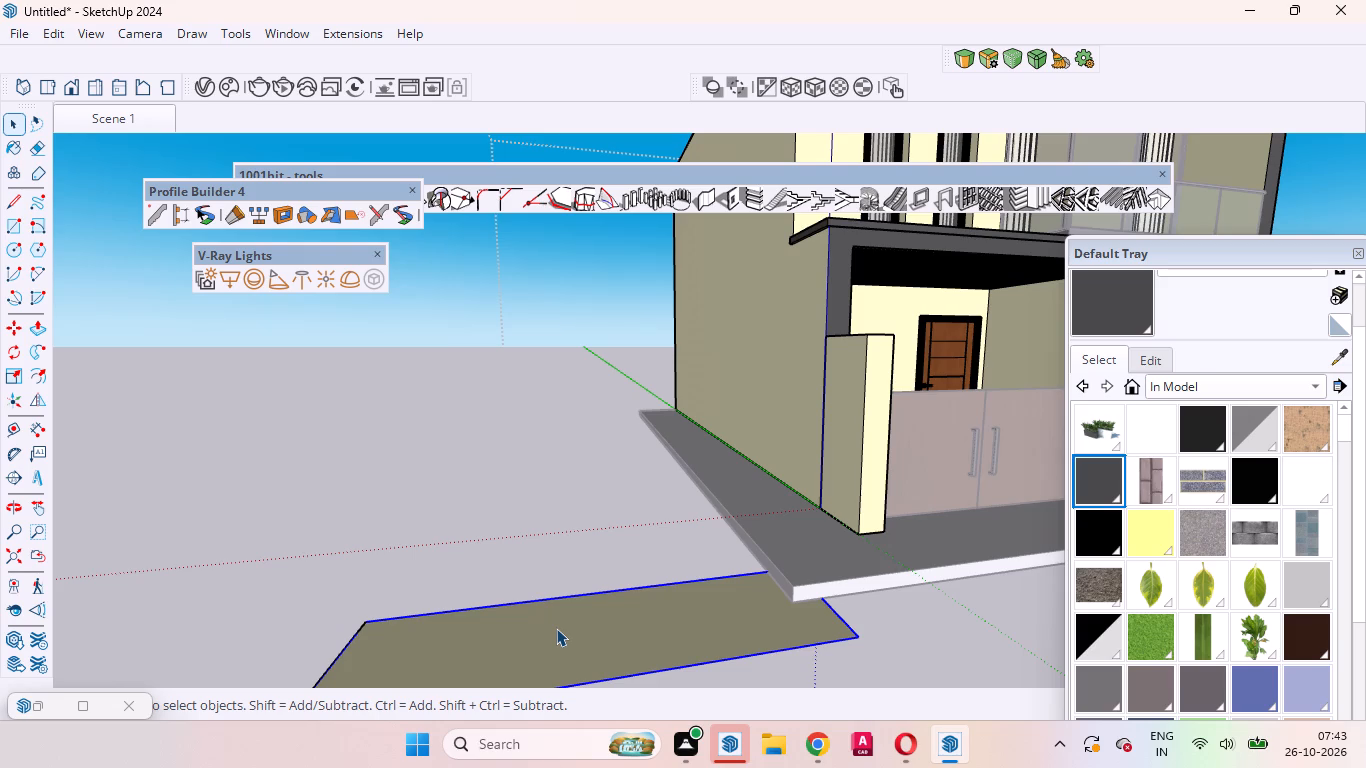
{"action": "key", "text": "Delete"}
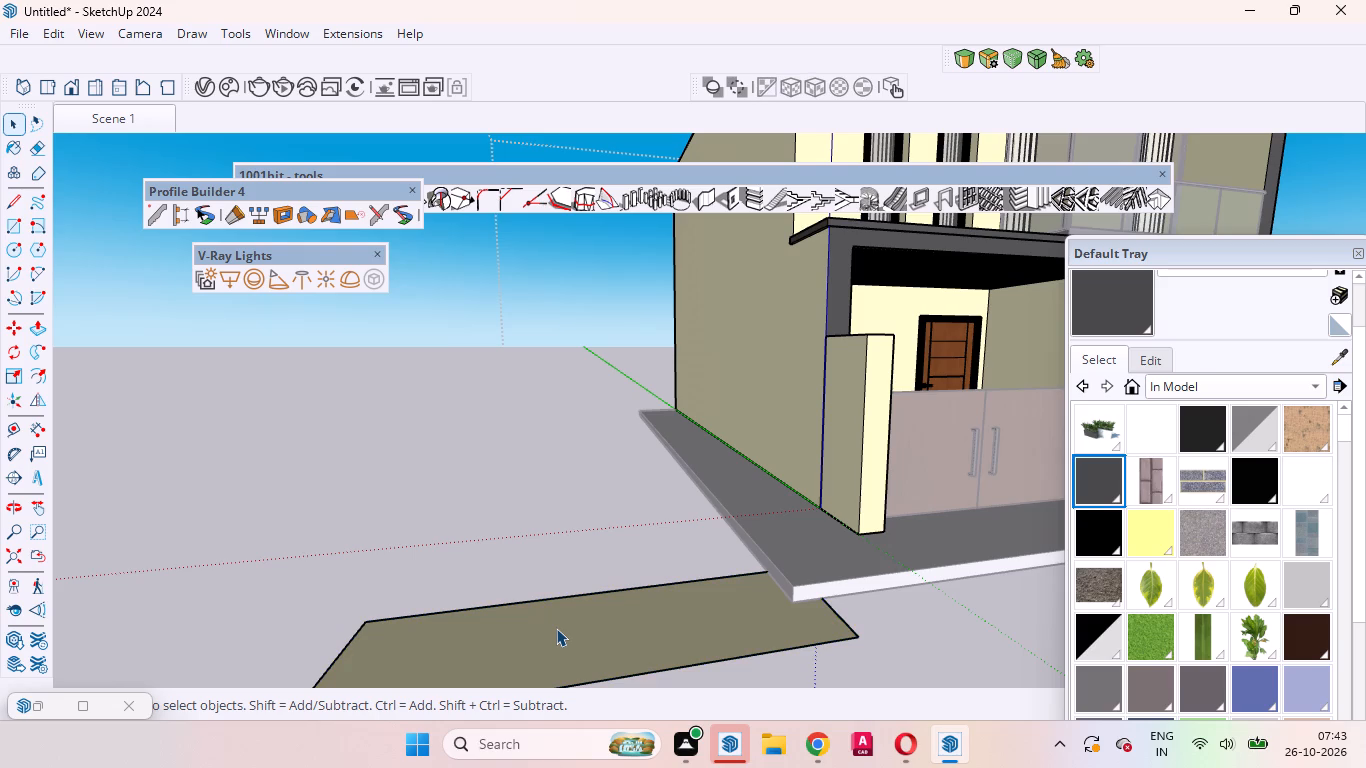
{"action": "left_click", "coordinate": [556, 628]}
{"action": "key", "text": "Delete"}
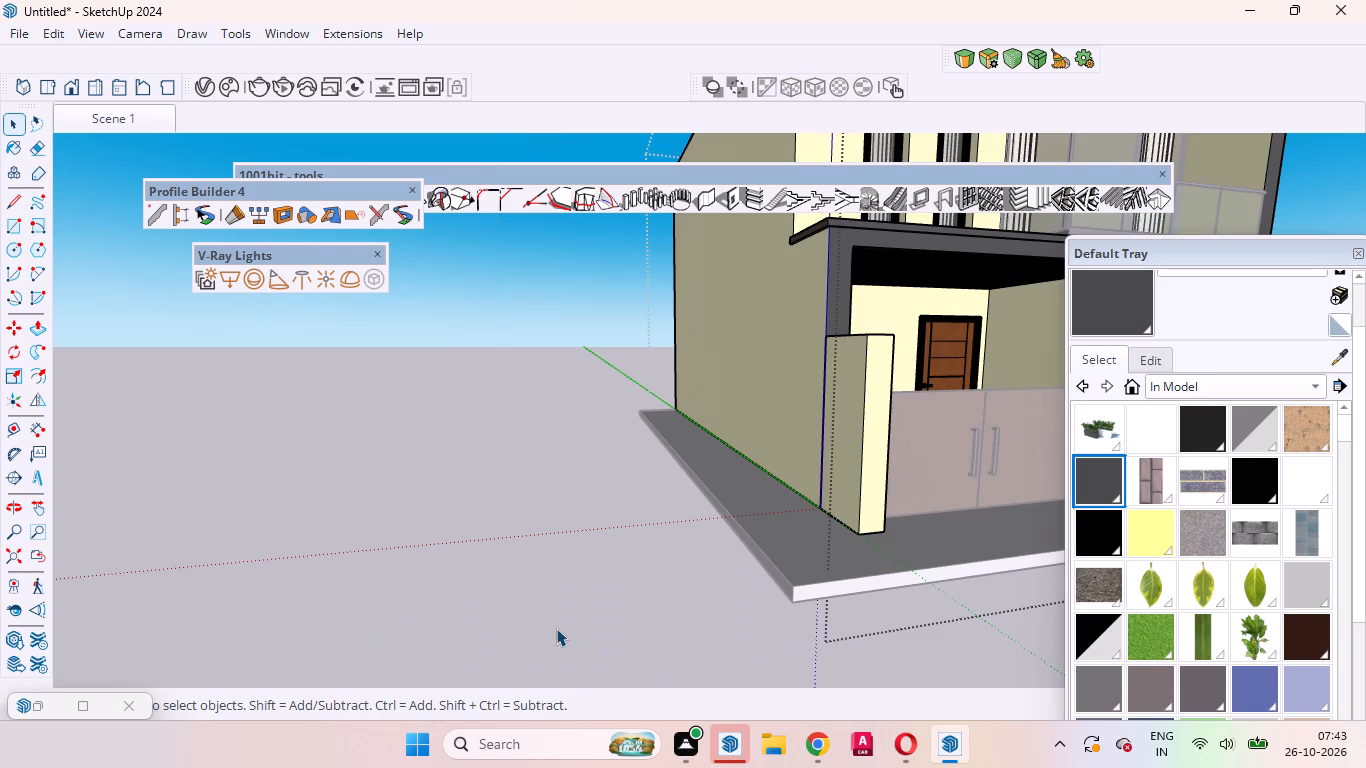
{"action": "left_click", "coordinate": [590, 428]}
{"action": "left_click", "coordinate": [590, 428]}
Hide the brown wooden entrance gate component to open up the driveway.
{"action": "scroll", "coordinate": [531, 506], "scroll_direction": "down", "scroll_amount": 7}
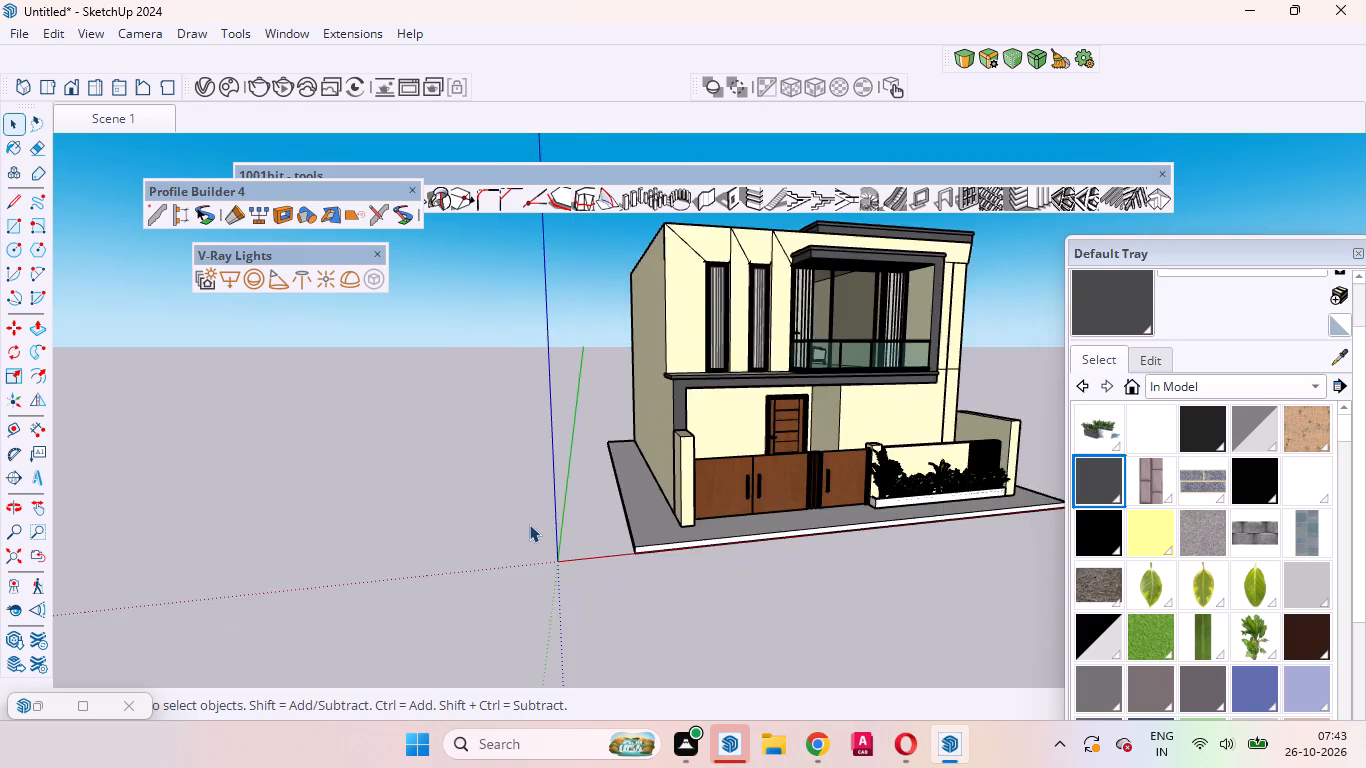
{"action": "scroll", "coordinate": [529, 524], "scroll_direction": "down", "scroll_amount": 4}
{"action": "scroll", "coordinate": [733, 484], "scroll_direction": "up", "scroll_amount": 11}
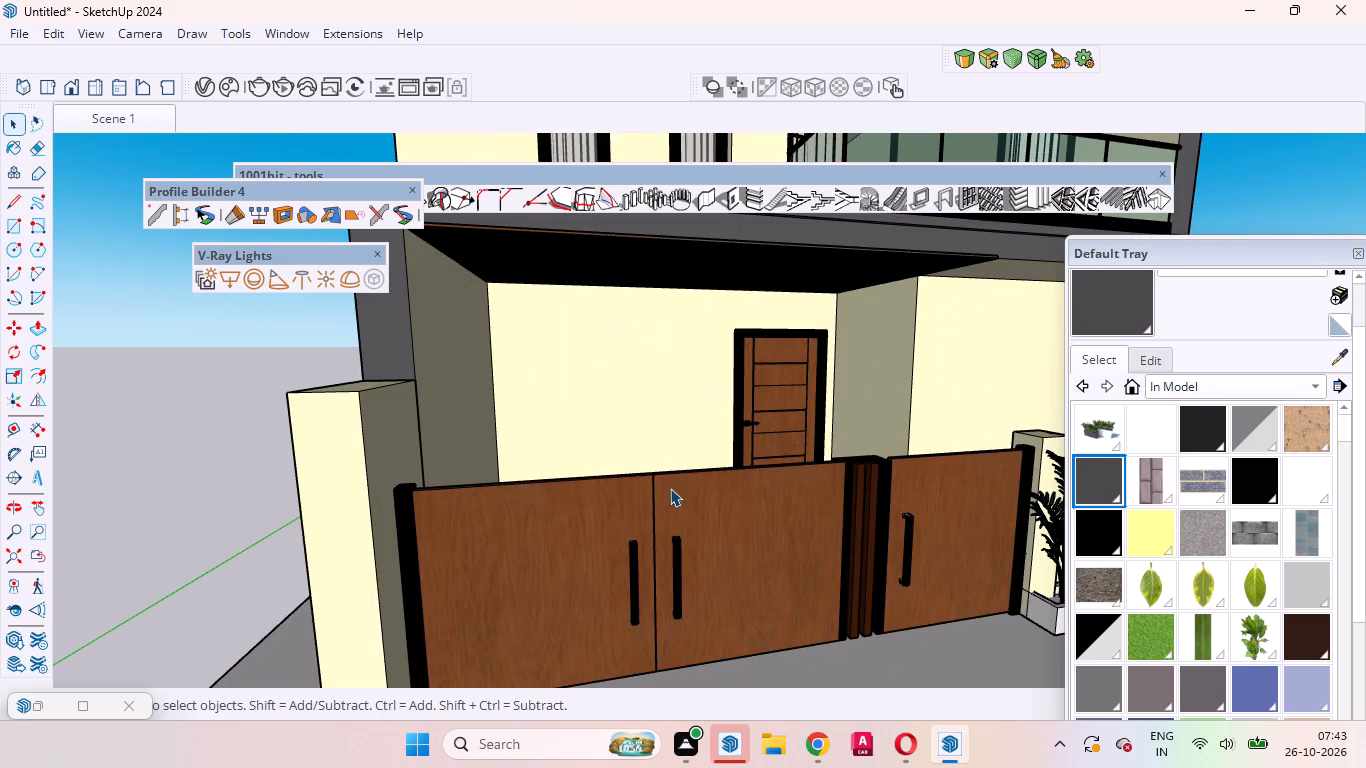
{"action": "left_click", "coordinate": [600, 508]}
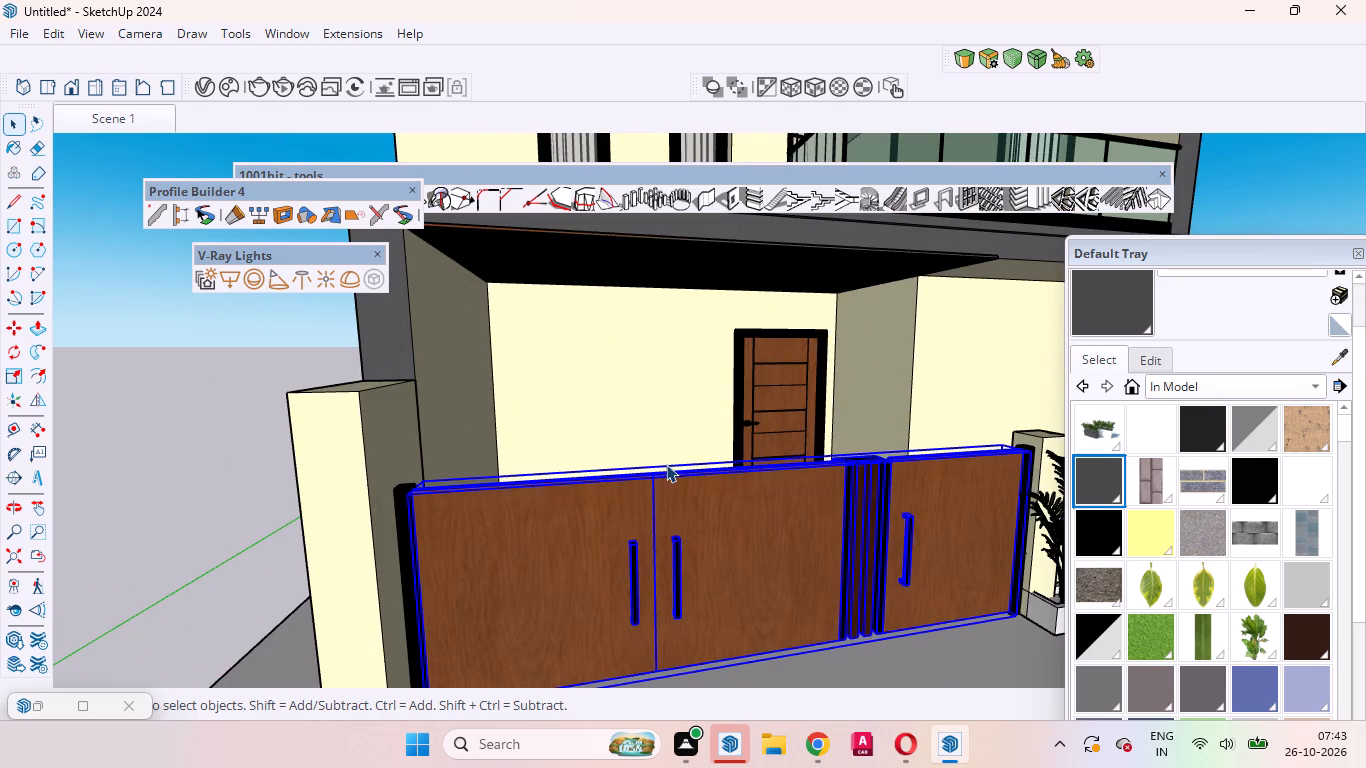
{"action": "right_click", "coordinate": [669, 534]}
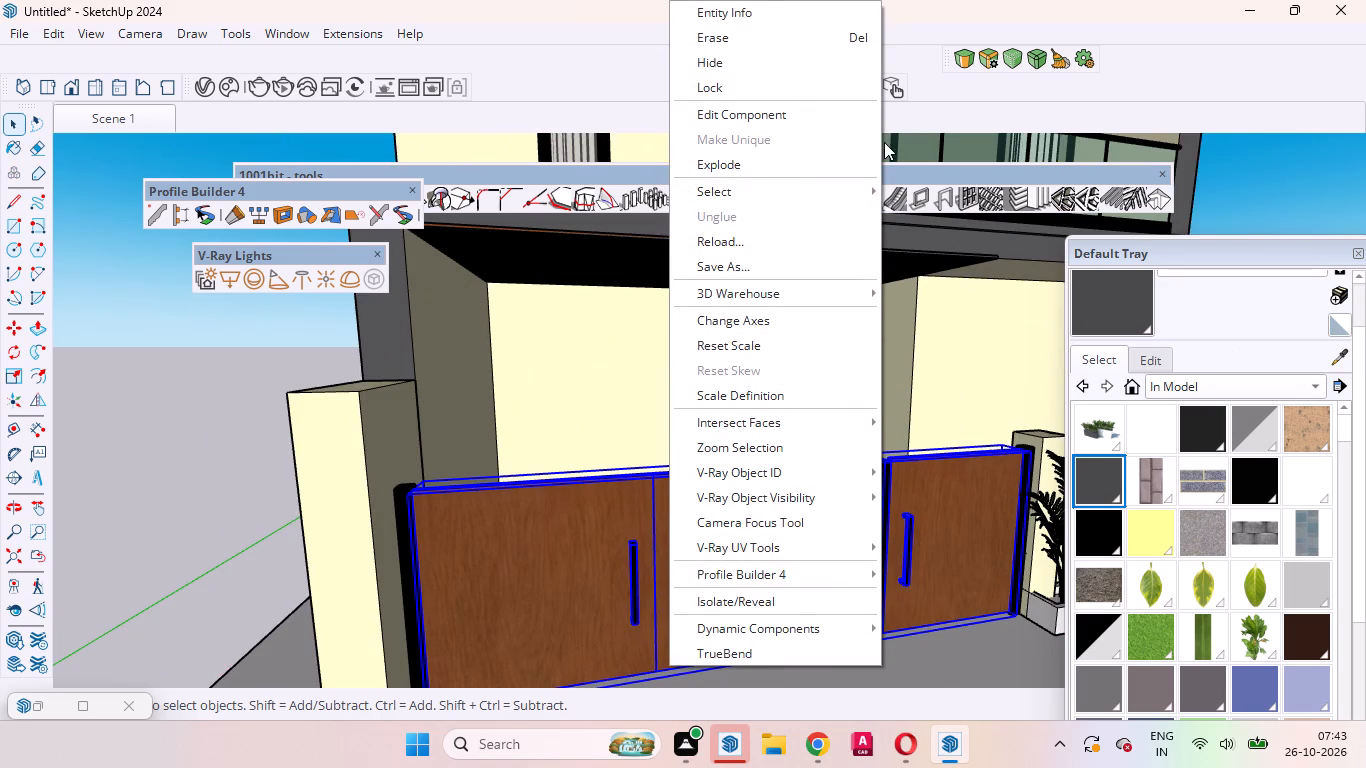
{"action": "left_click", "coordinate": [717, 68]}
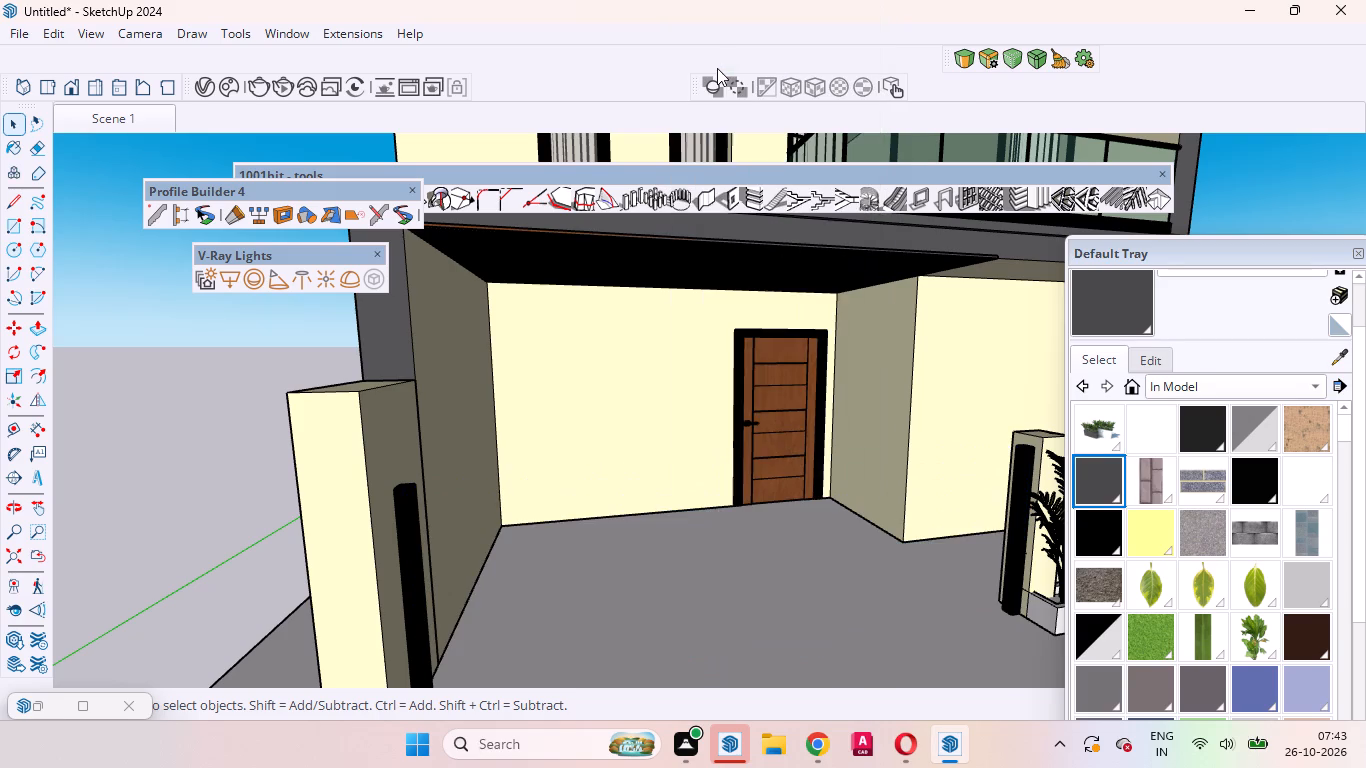
Move the black car from beside the house onto the front edge of the driveway, between the gate pillar and planter wall.
{"action": "scroll", "coordinate": [798, 389], "scroll_direction": "down", "scroll_amount": 9}
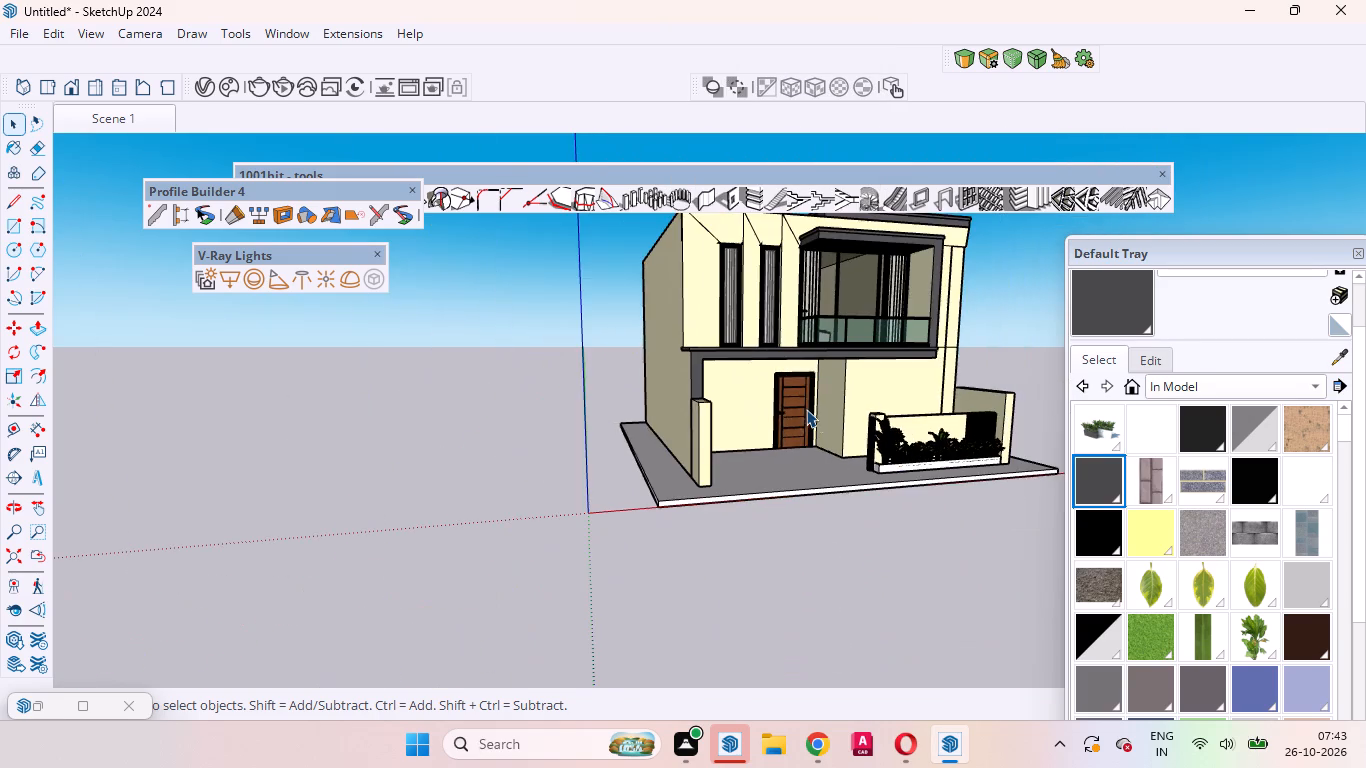
{"action": "middle_click_drag", "start_coordinate": [816, 418], "coordinate": [711, 430]}
{"action": "scroll", "coordinate": [743, 465], "scroll_direction": "down", "scroll_amount": 7}
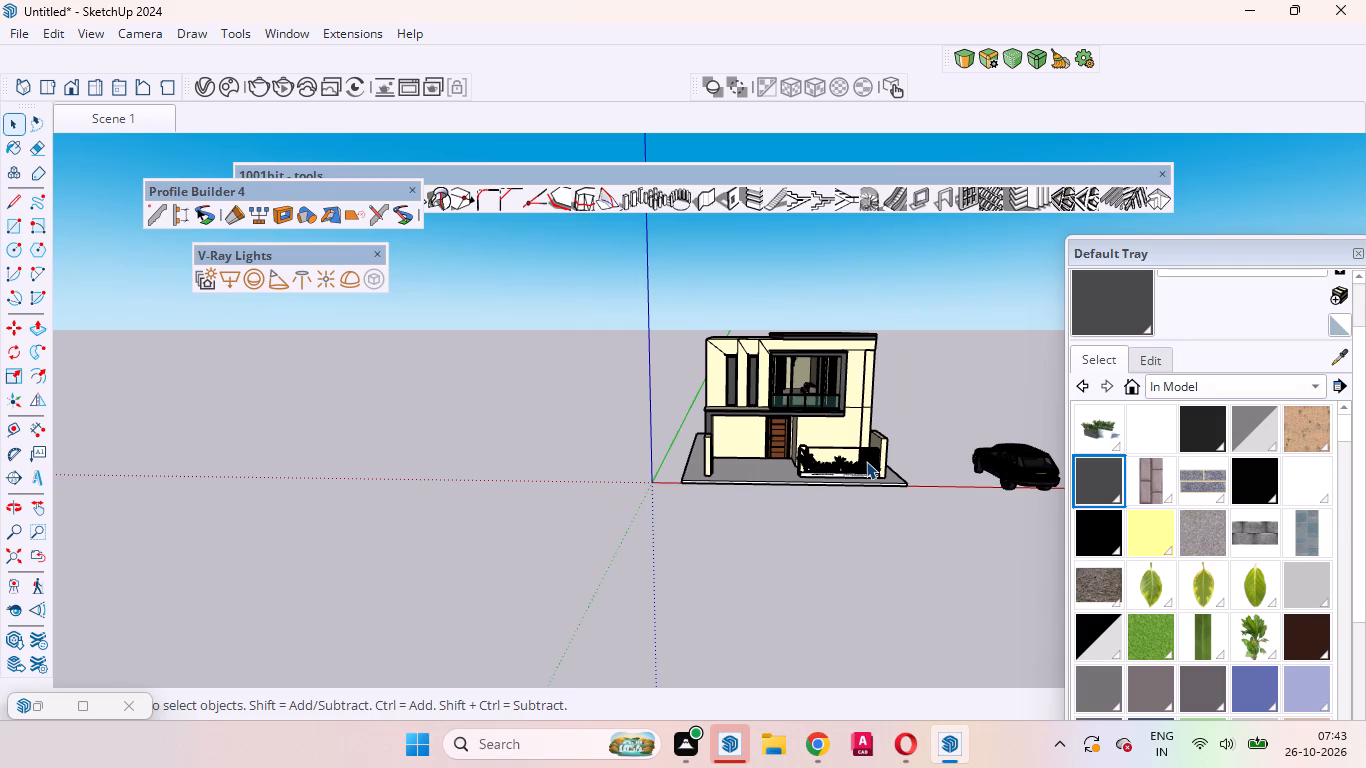
{"action": "scroll", "coordinate": [956, 447], "scroll_direction": "up", "scroll_amount": 3}
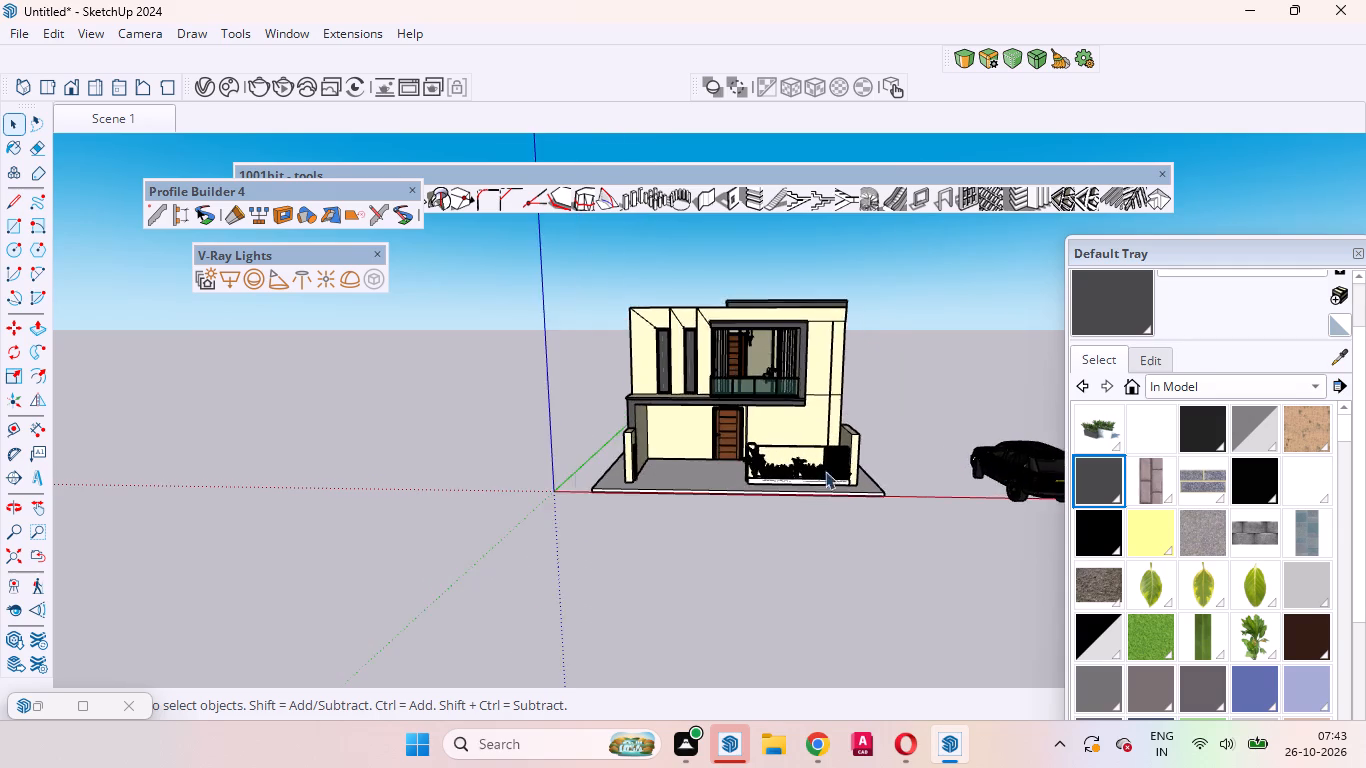
{"action": "scroll", "coordinate": [635, 471], "scroll_direction": "down", "scroll_amount": 5}
{"action": "scroll", "coordinate": [590, 460], "scroll_direction": "up", "scroll_amount": 3}
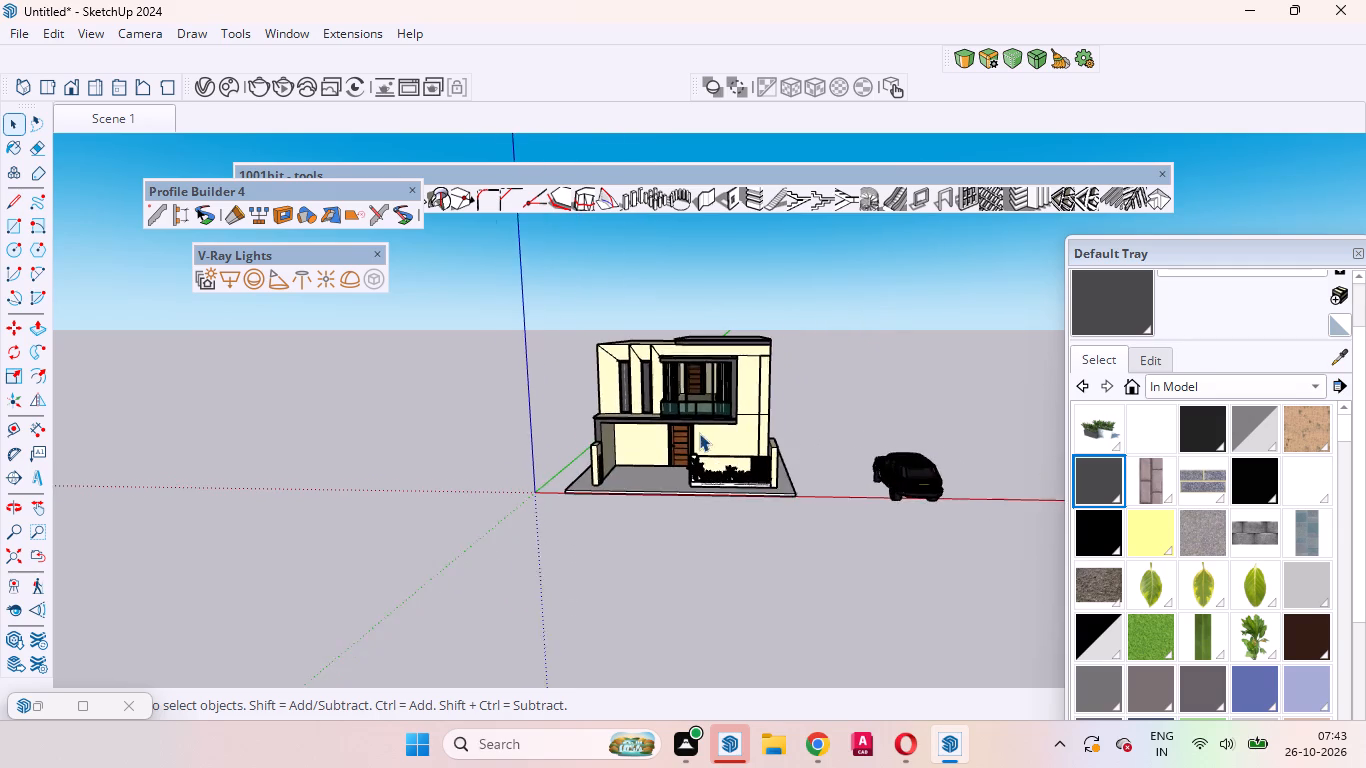
{"action": "scroll", "coordinate": [699, 433], "scroll_direction": "up", "scroll_amount": 1}
{"action": "scroll", "coordinate": [801, 427], "scroll_direction": "up", "scroll_amount": 5}
{"action": "scroll", "coordinate": [797, 431], "scroll_direction": "down", "scroll_amount": 6}
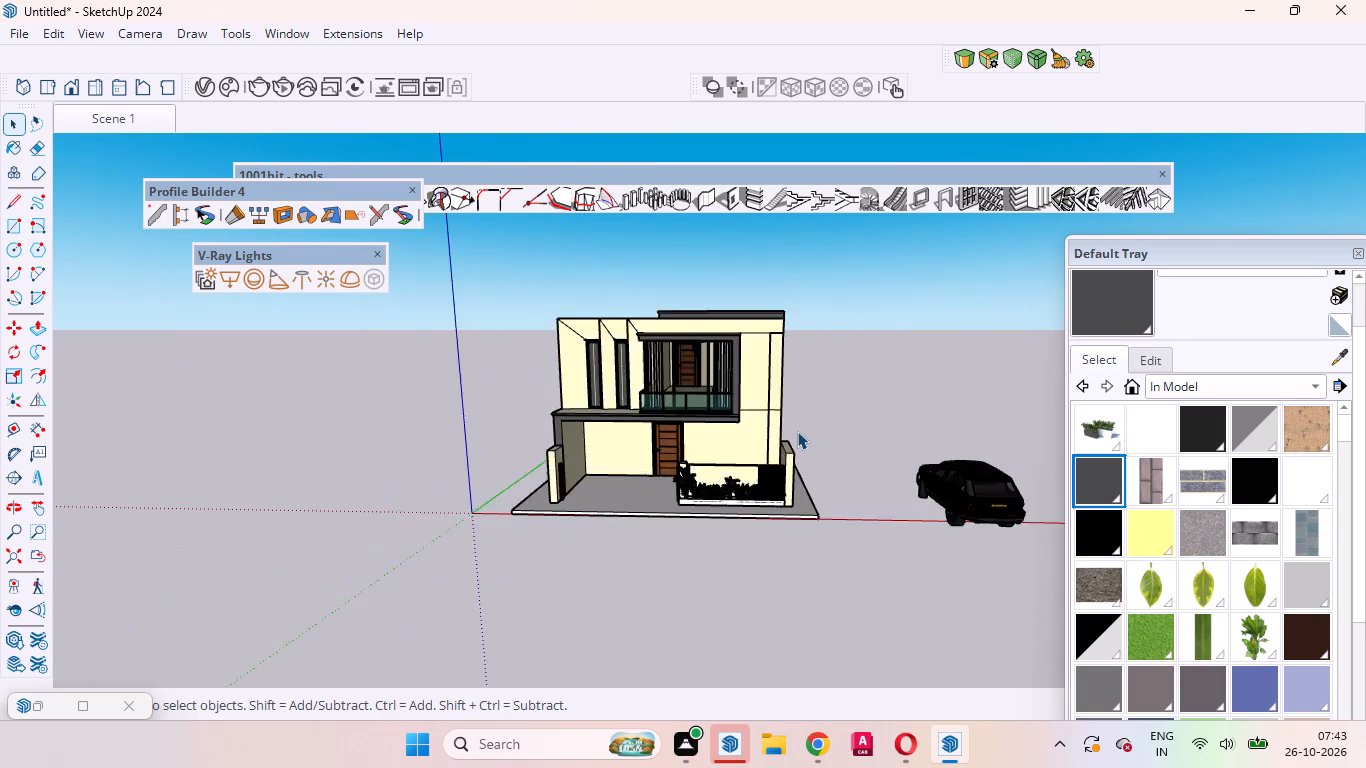
{"action": "scroll", "coordinate": [797, 431], "scroll_direction": "down", "scroll_amount": 4}
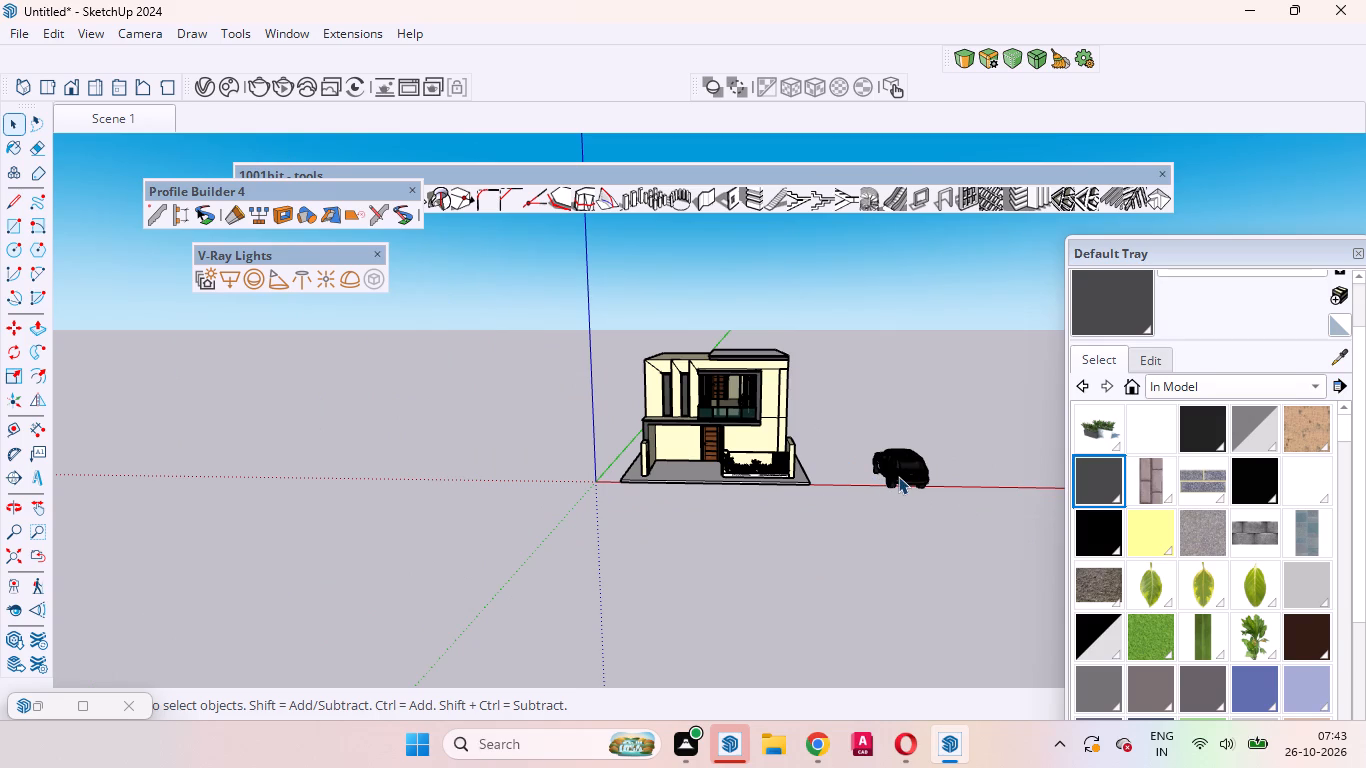
{"action": "left_click", "coordinate": [898, 476]}
{"action": "scroll", "coordinate": [910, 466], "scroll_direction": "up", "scroll_amount": 7}
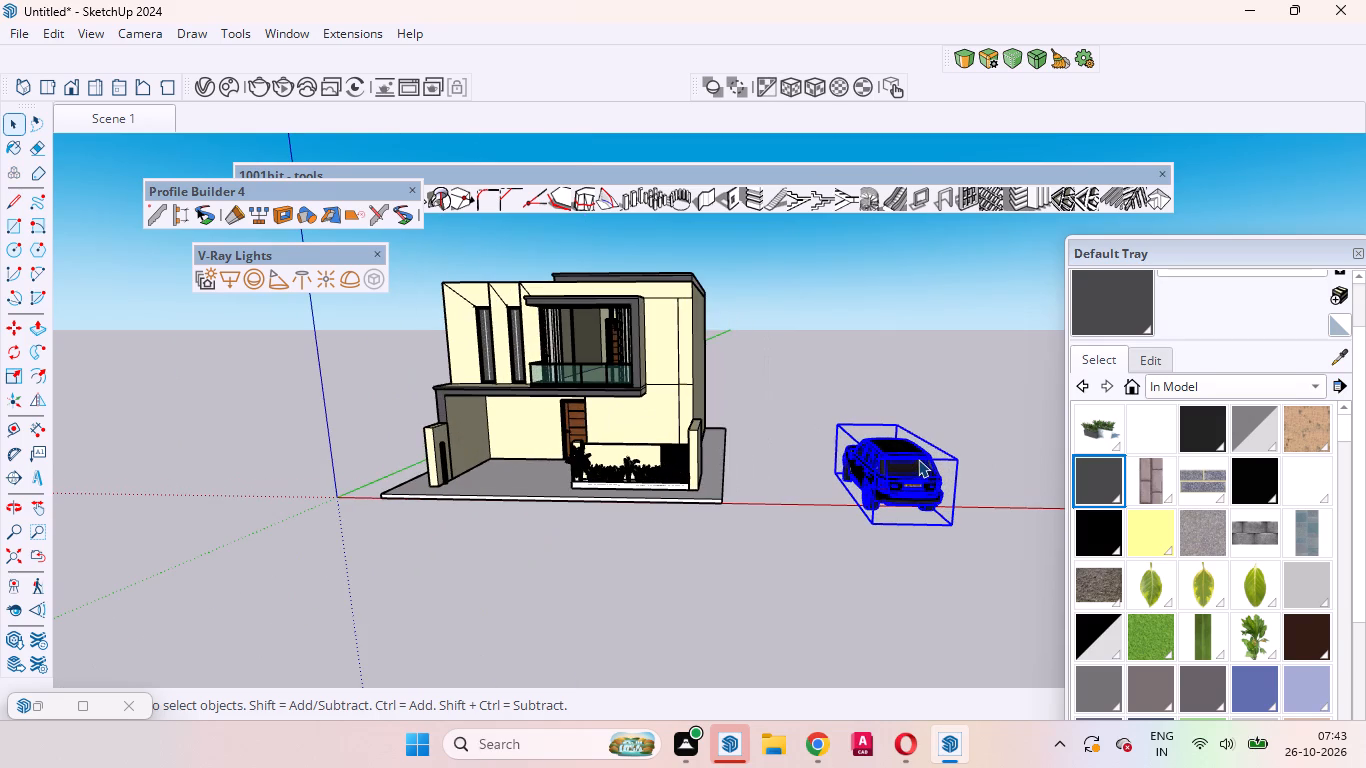
{"action": "key", "text": "m"}
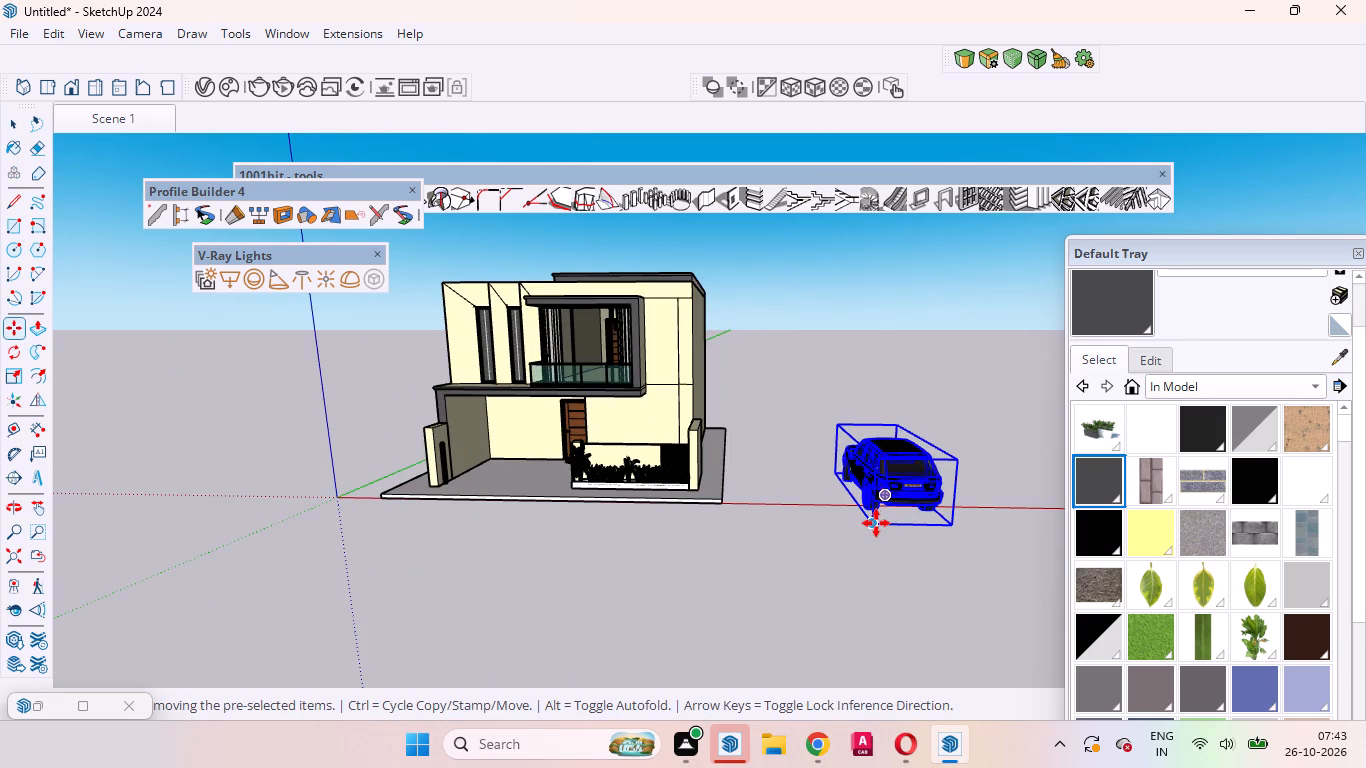
{"action": "left_click", "coordinate": [876, 523]}
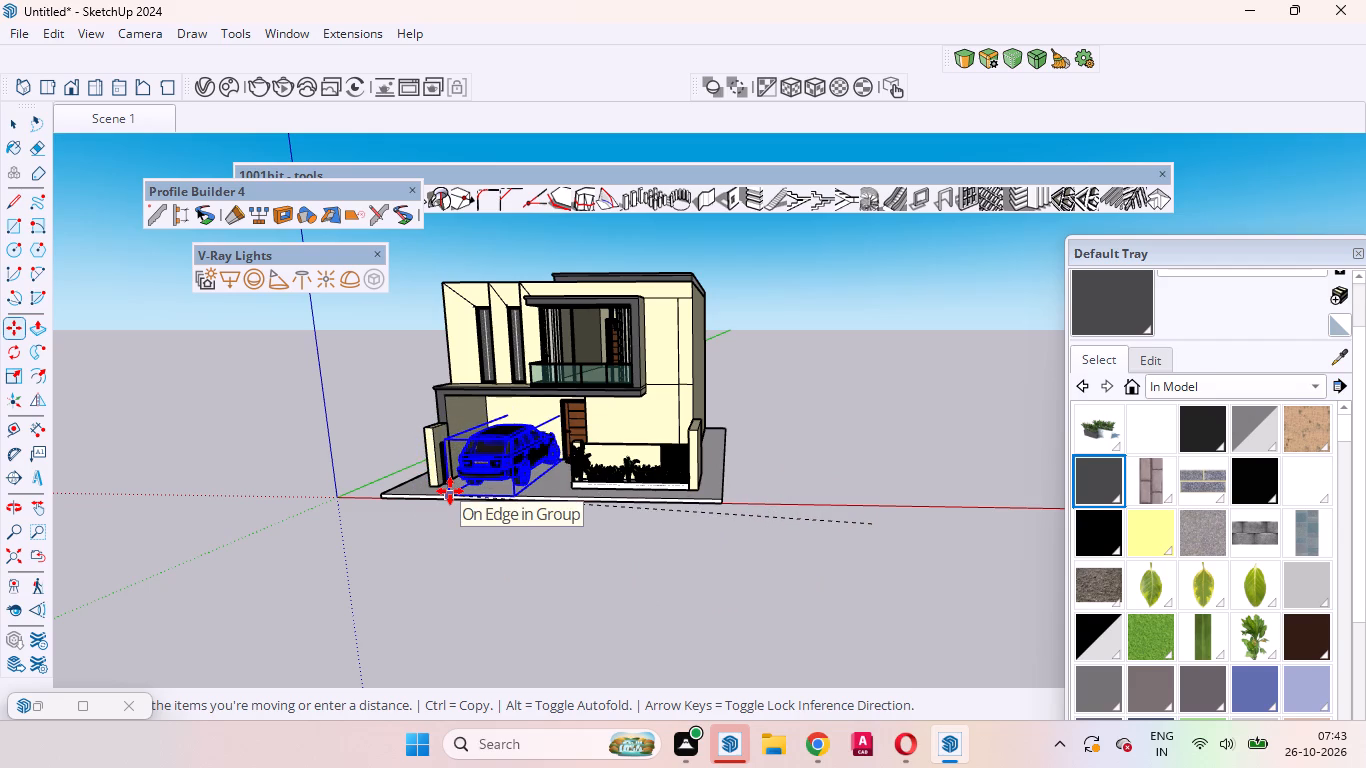
{"action": "left_click", "coordinate": [450, 491]}
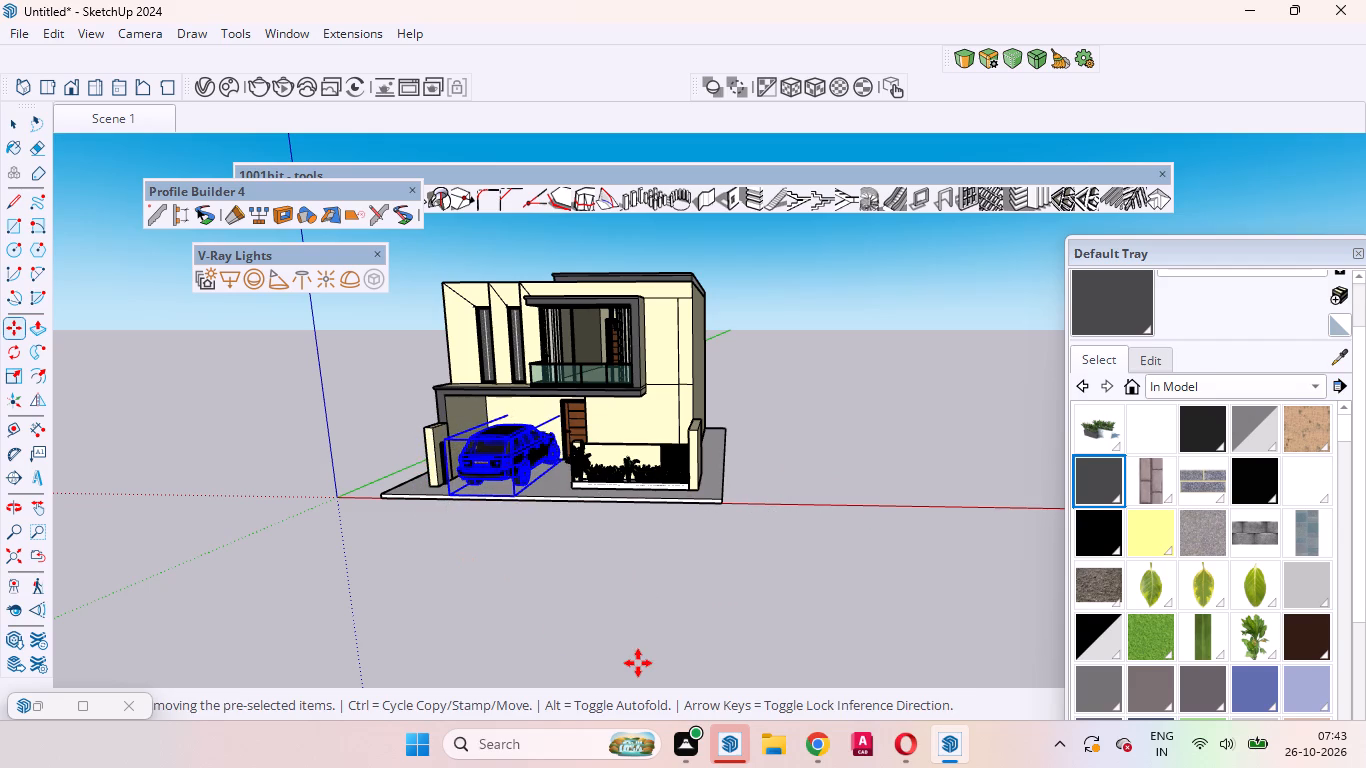
{"action": "key", "text": "space"}
Examine from several angles how the car sits on the driveway relative to the gate pillar, porch and front edge.
{"action": "scroll", "coordinate": [638, 663], "scroll_direction": "down", "scroll_amount": 5}
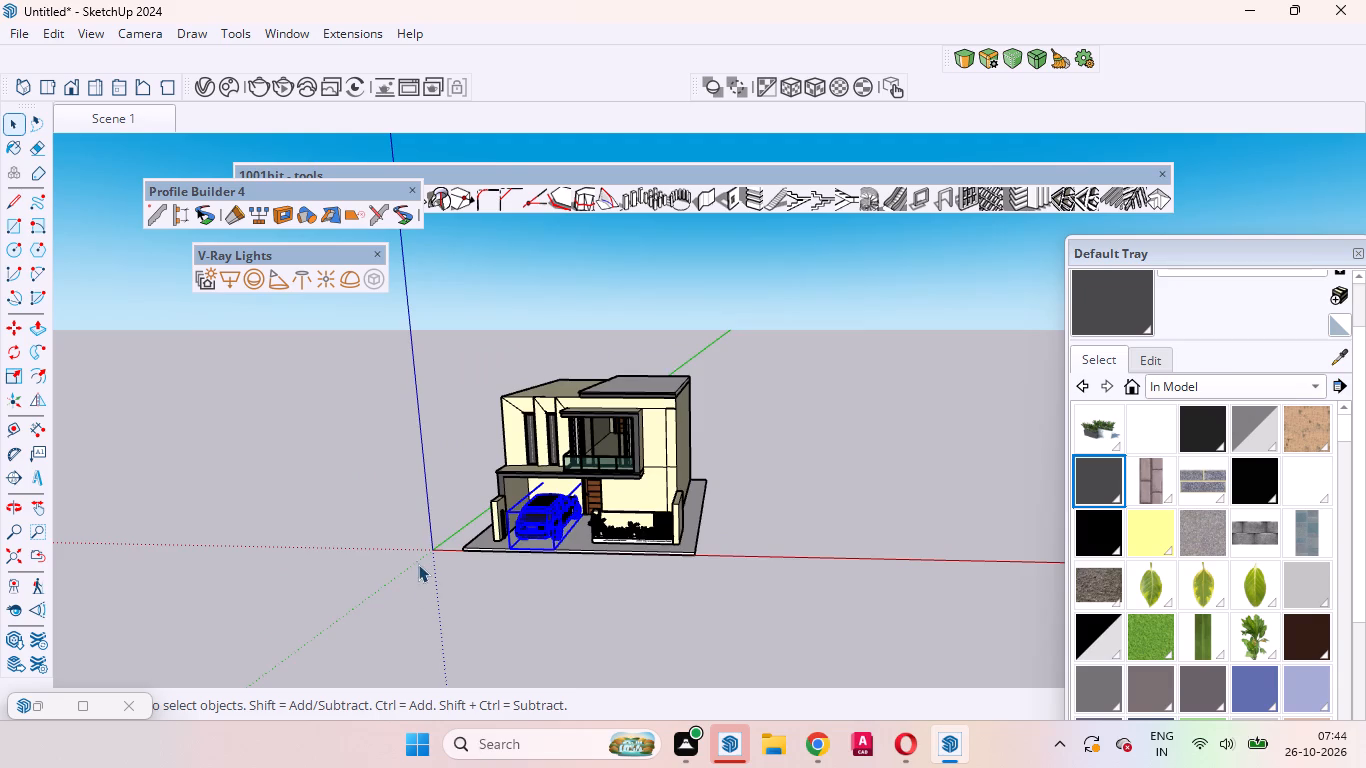
{"action": "scroll", "coordinate": [423, 558], "scroll_direction": "up", "scroll_amount": 9}
{"action": "middle_click_drag", "start_coordinate": [576, 584], "coordinate": [730, 621]}
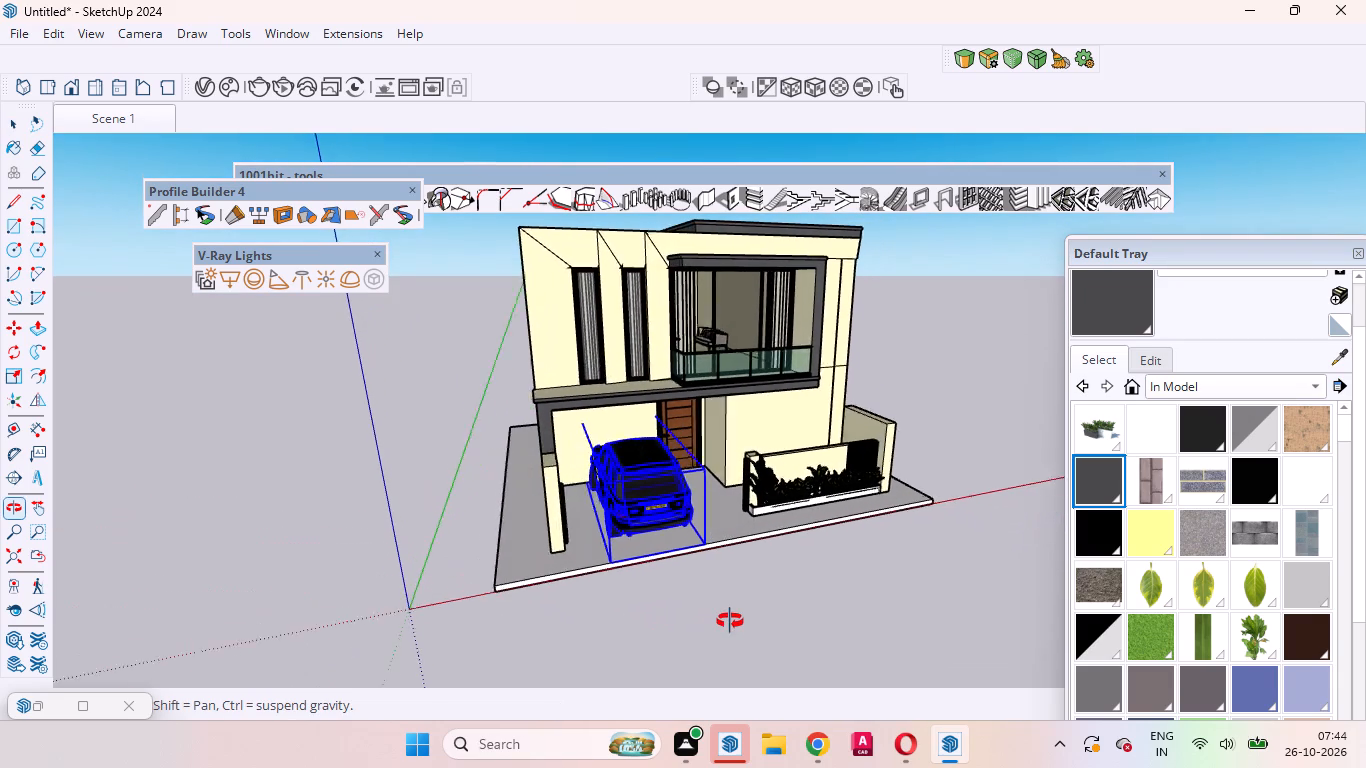
{"action": "middle_click_drag", "start_coordinate": [730, 621], "coordinate": [741, 618]}
{"action": "scroll", "coordinate": [667, 564], "scroll_direction": "up", "scroll_amount": 5}
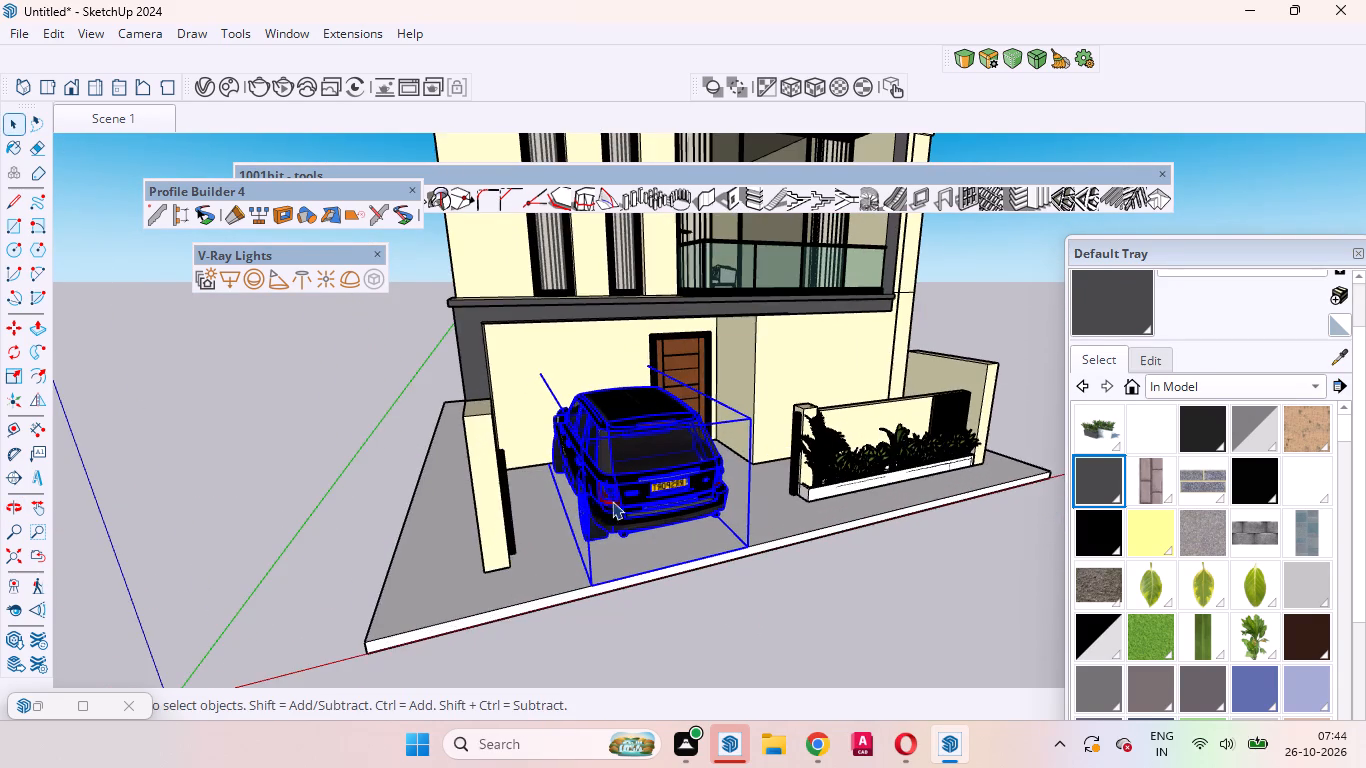
{"action": "middle_click_drag", "start_coordinate": [586, 507], "coordinate": [847, 553]}
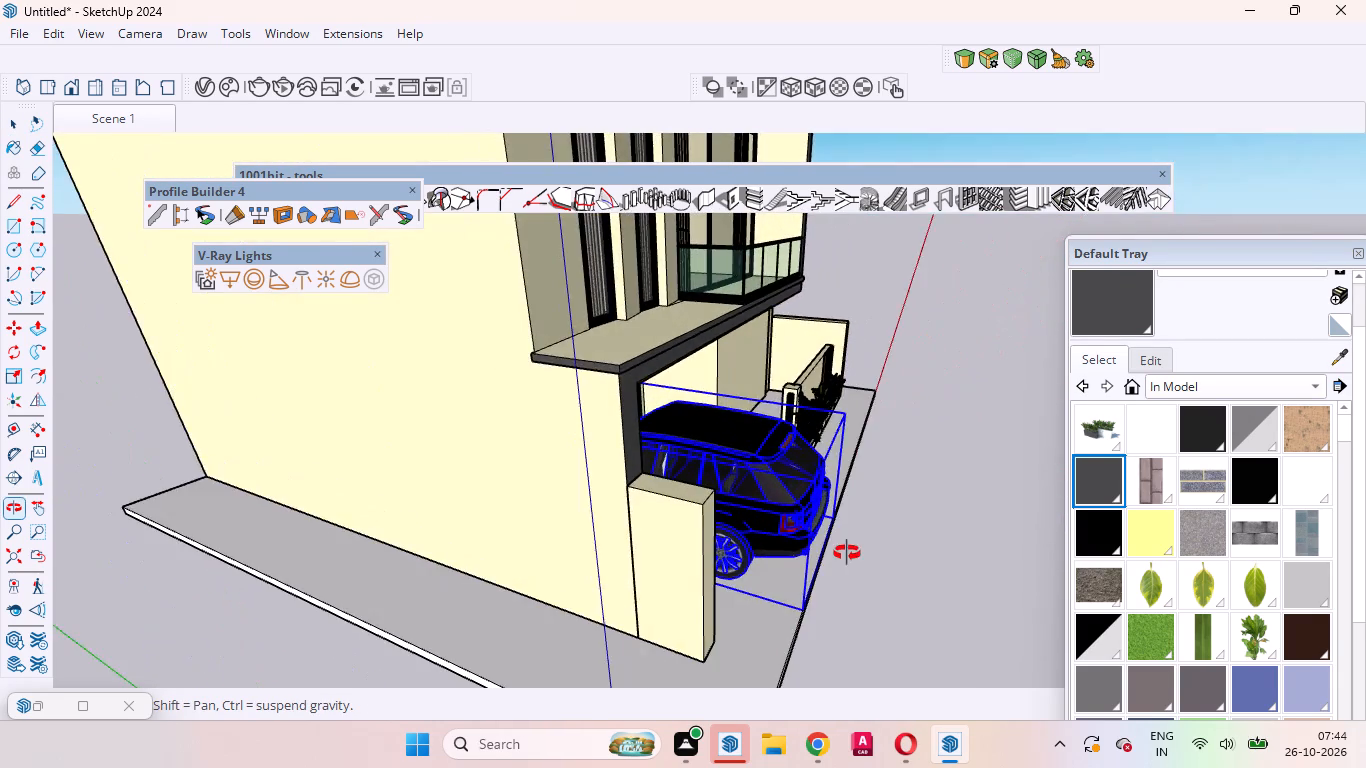
{"action": "middle_click_drag", "start_coordinate": [847, 553], "coordinate": [745, 623]}
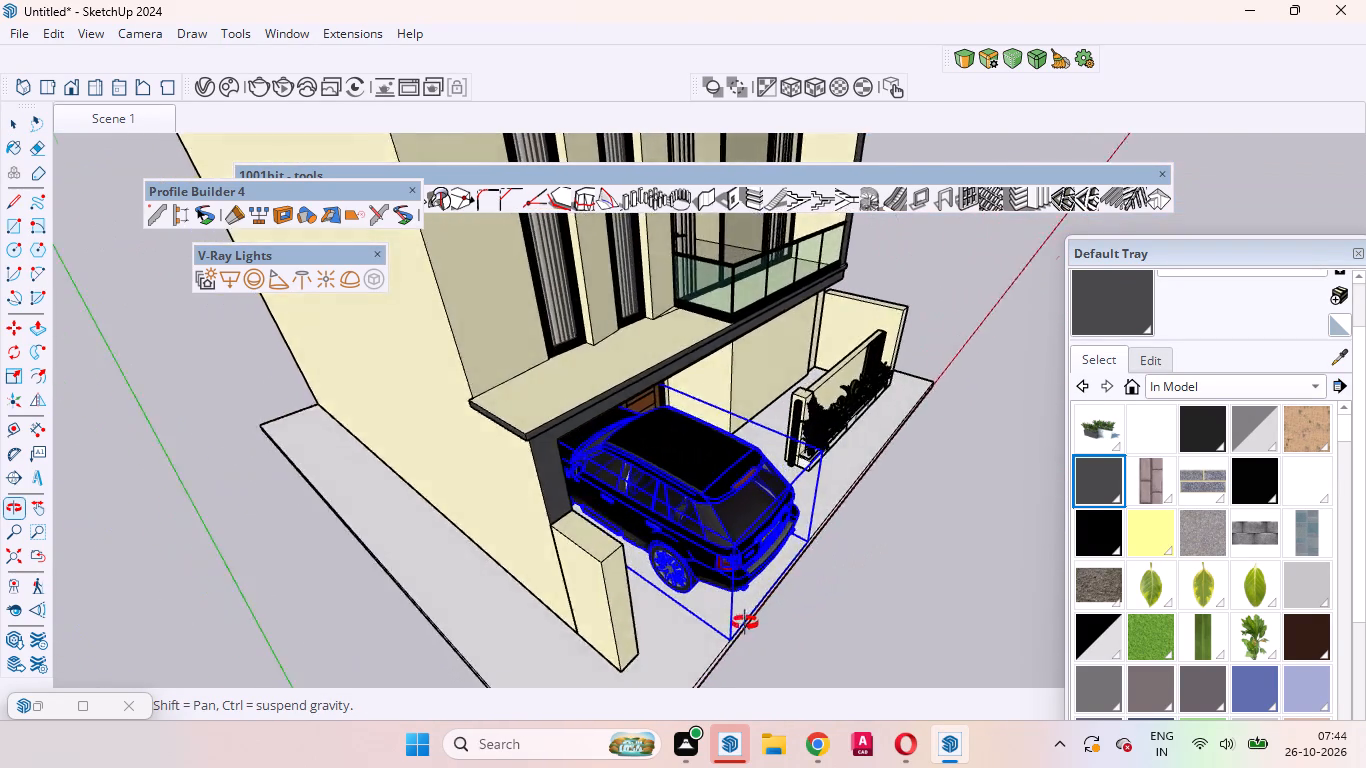
{"action": "middle_click_drag", "start_coordinate": [745, 623], "coordinate": [510, 524]}
{"action": "scroll", "coordinate": [701, 528], "scroll_direction": "up", "scroll_amount": 5}
{"action": "middle_click_drag", "start_coordinate": [696, 526], "coordinate": [472, 580]}
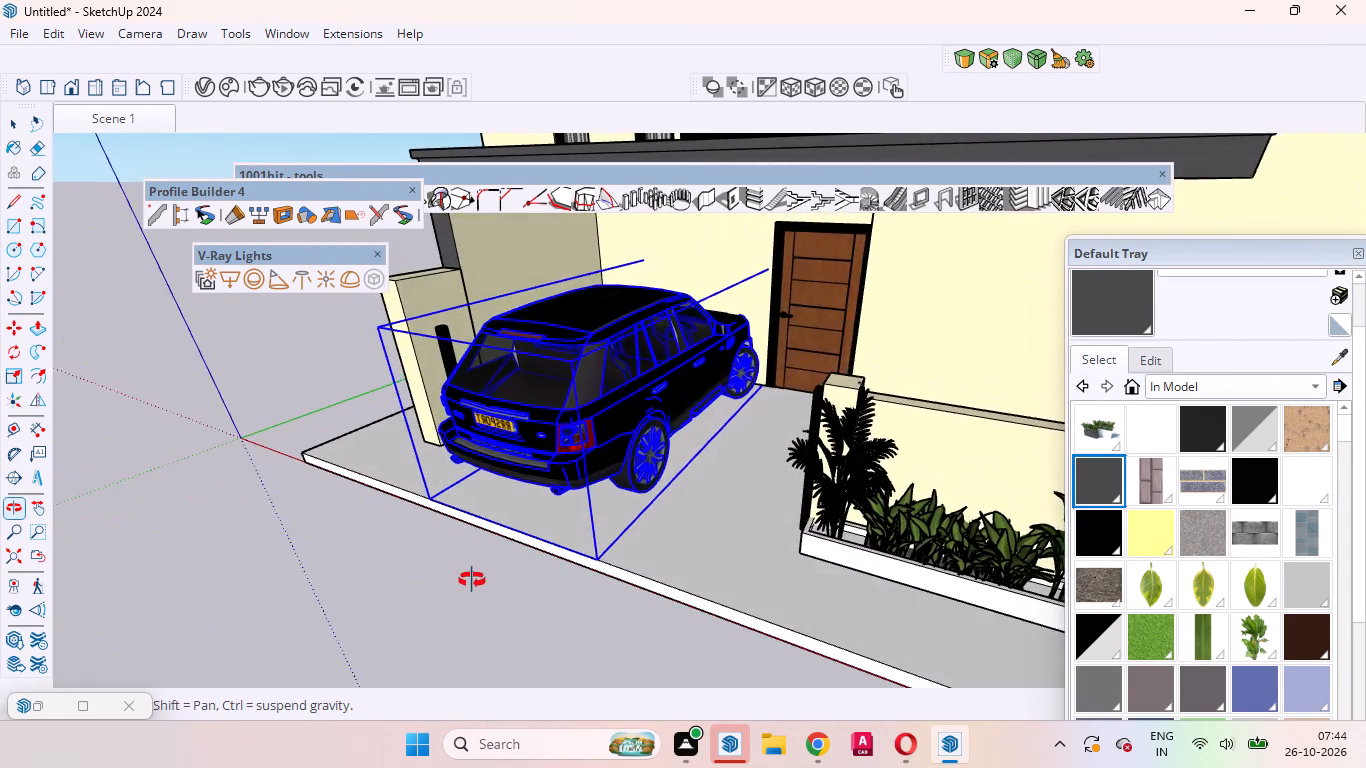
{"action": "middle_click_drag", "start_coordinate": [472, 580], "coordinate": [685, 644]}
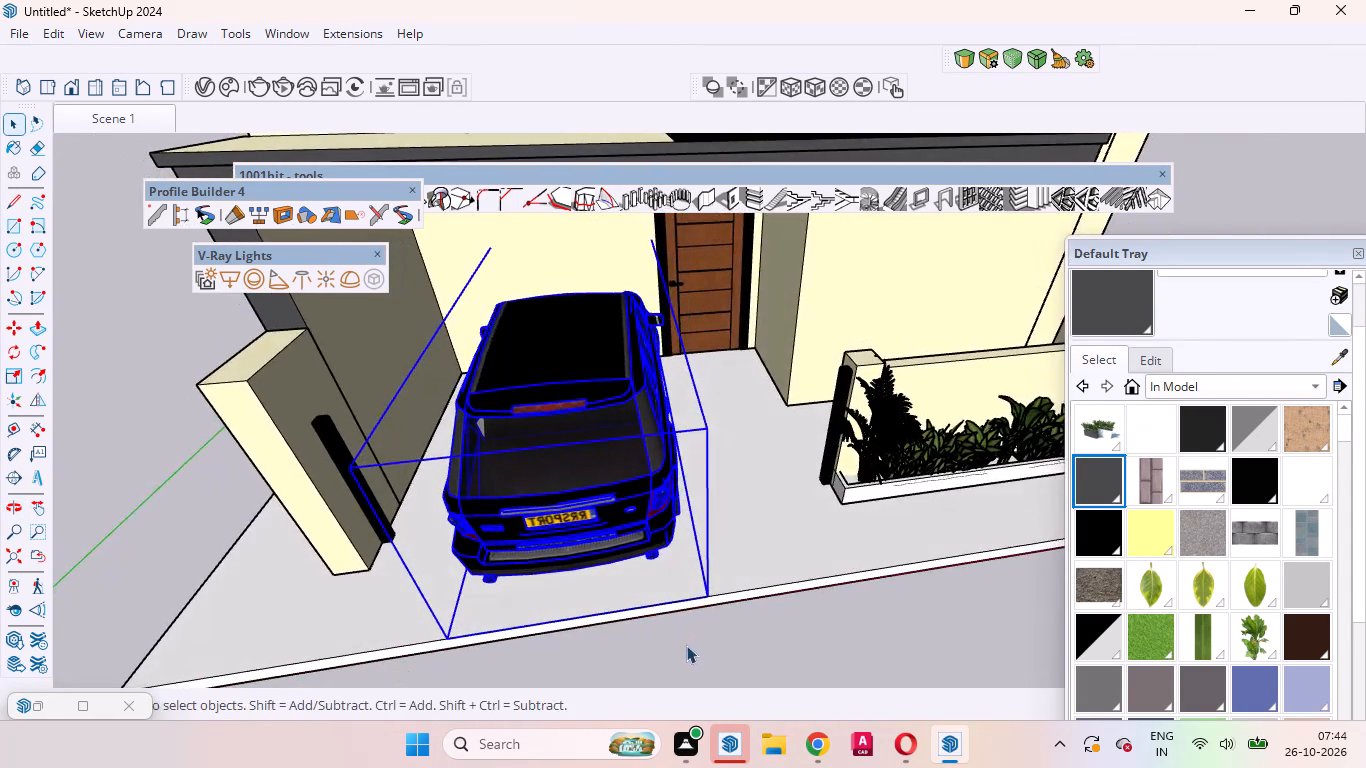
{"action": "scroll", "coordinate": [724, 628], "scroll_direction": "down", "scroll_amount": 8}
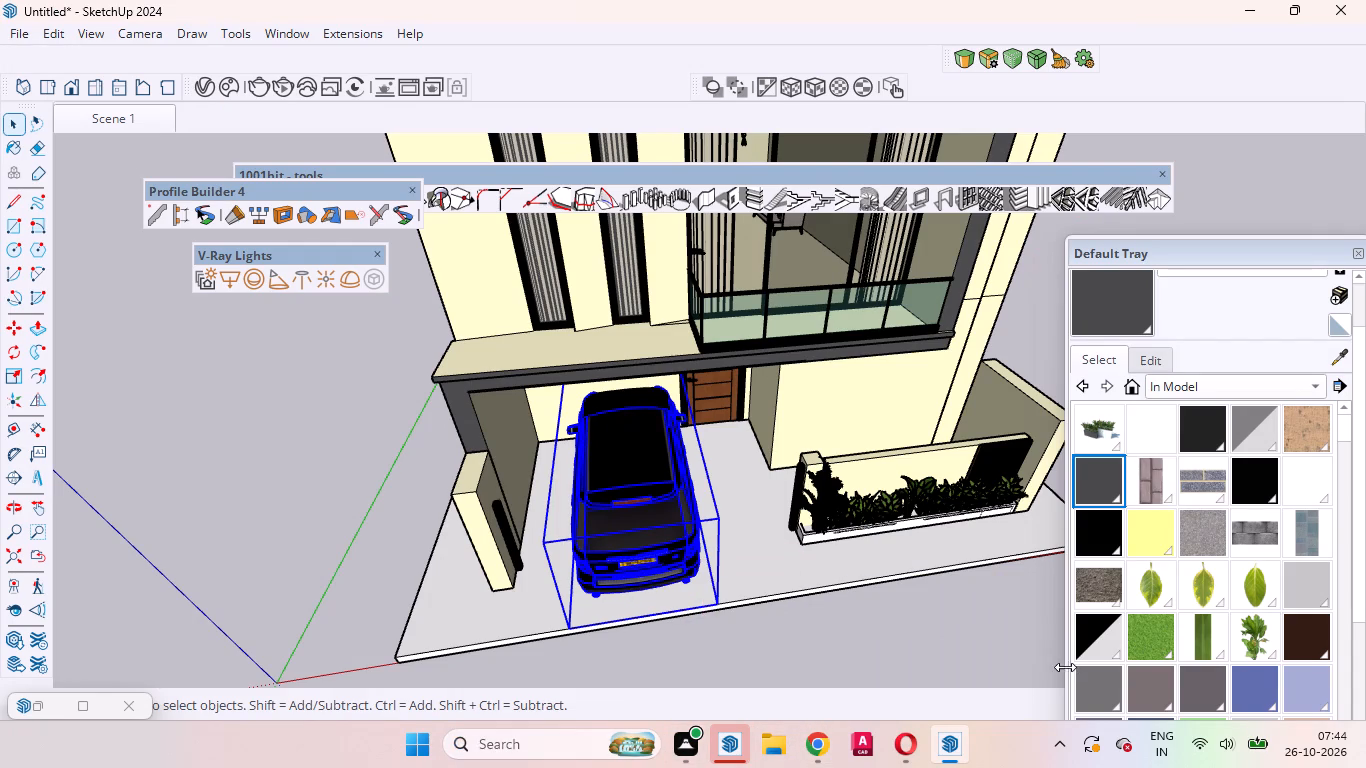
{"action": "scroll", "coordinate": [909, 623], "scroll_direction": "down", "scroll_amount": 3}
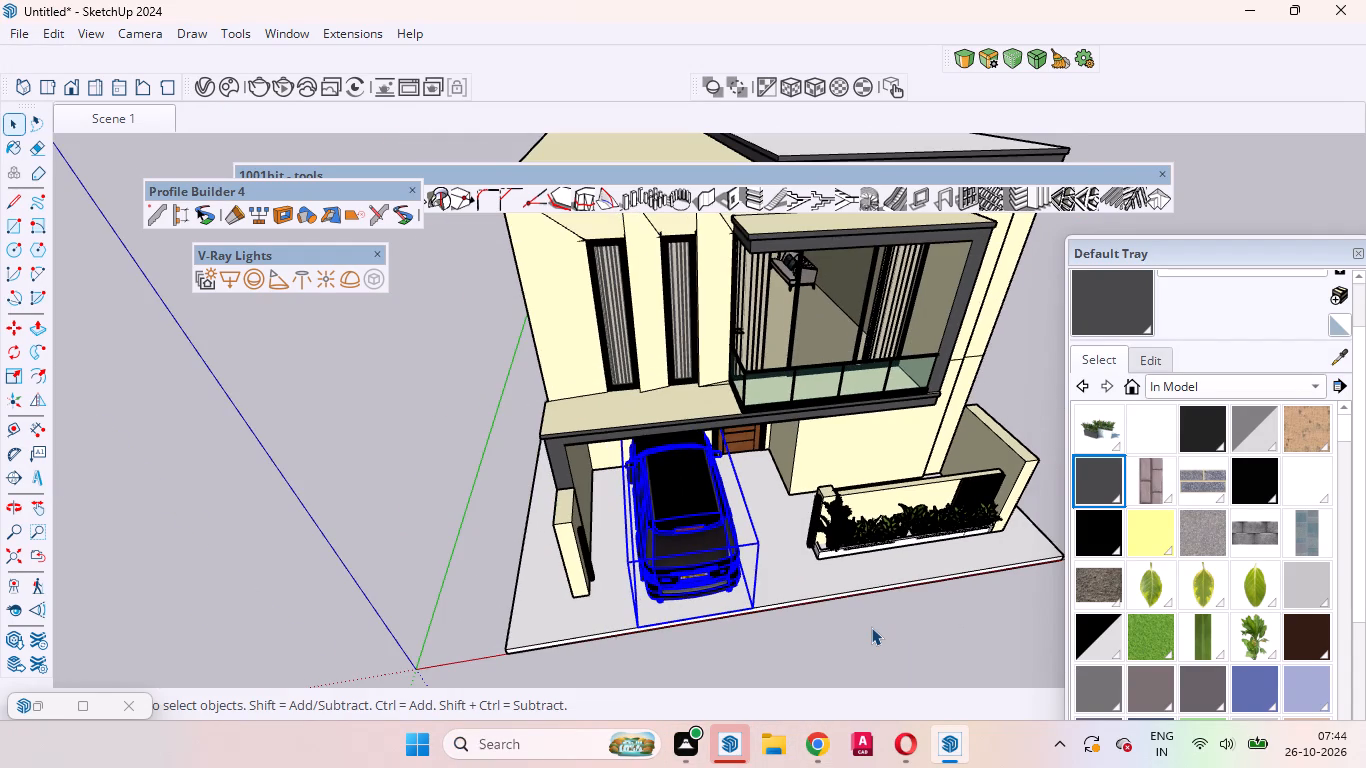
Move the black car sideways along the red axis toward the gate pillar, clear of the front door.
{"action": "middle_click_drag", "start_coordinate": [871, 627], "coordinate": [814, 439]}
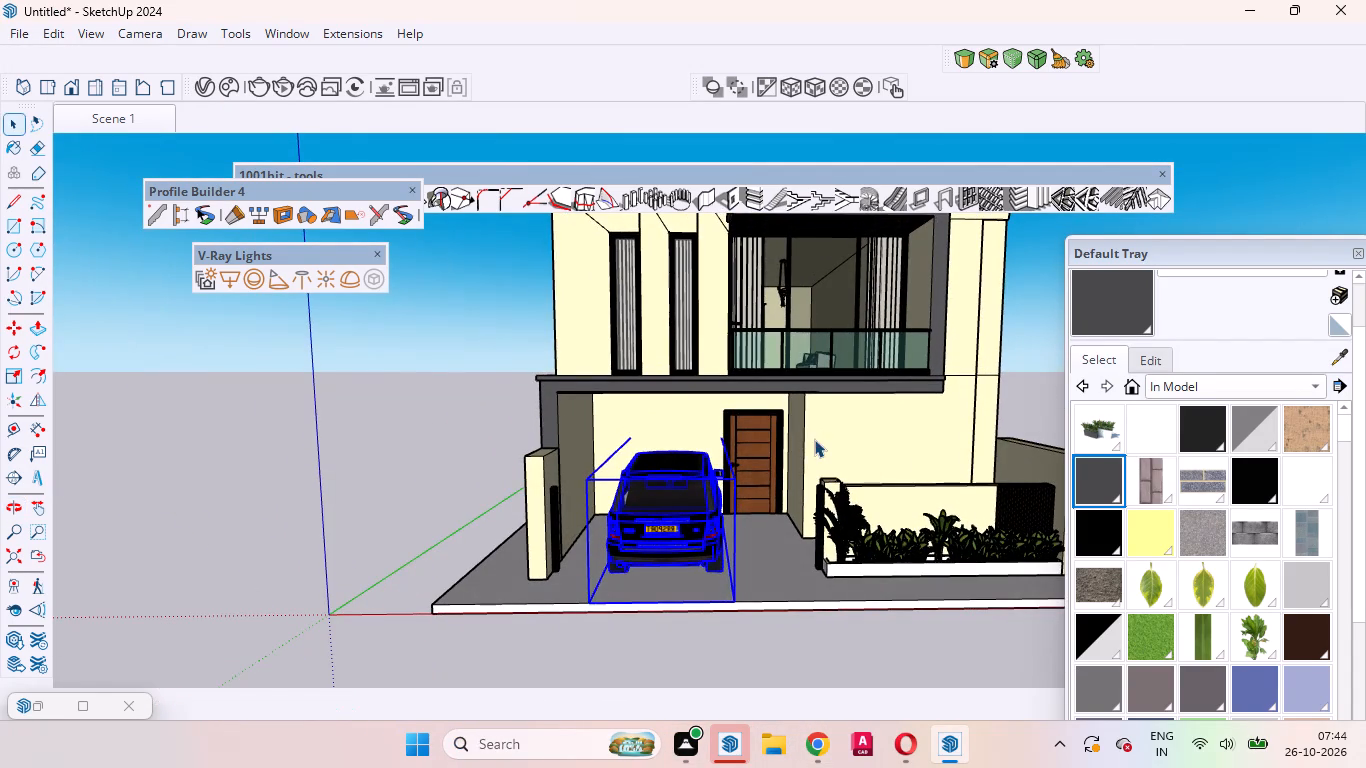
{"action": "scroll", "coordinate": [767, 457], "scroll_direction": "down", "scroll_amount": 4}
{"action": "scroll", "coordinate": [730, 525], "scroll_direction": "up", "scroll_amount": 3}
{"action": "middle_click_drag", "start_coordinate": [714, 544], "coordinate": [705, 531]}
{"action": "scroll", "coordinate": [714, 544], "scroll_direction": "up", "scroll_amount": 1}
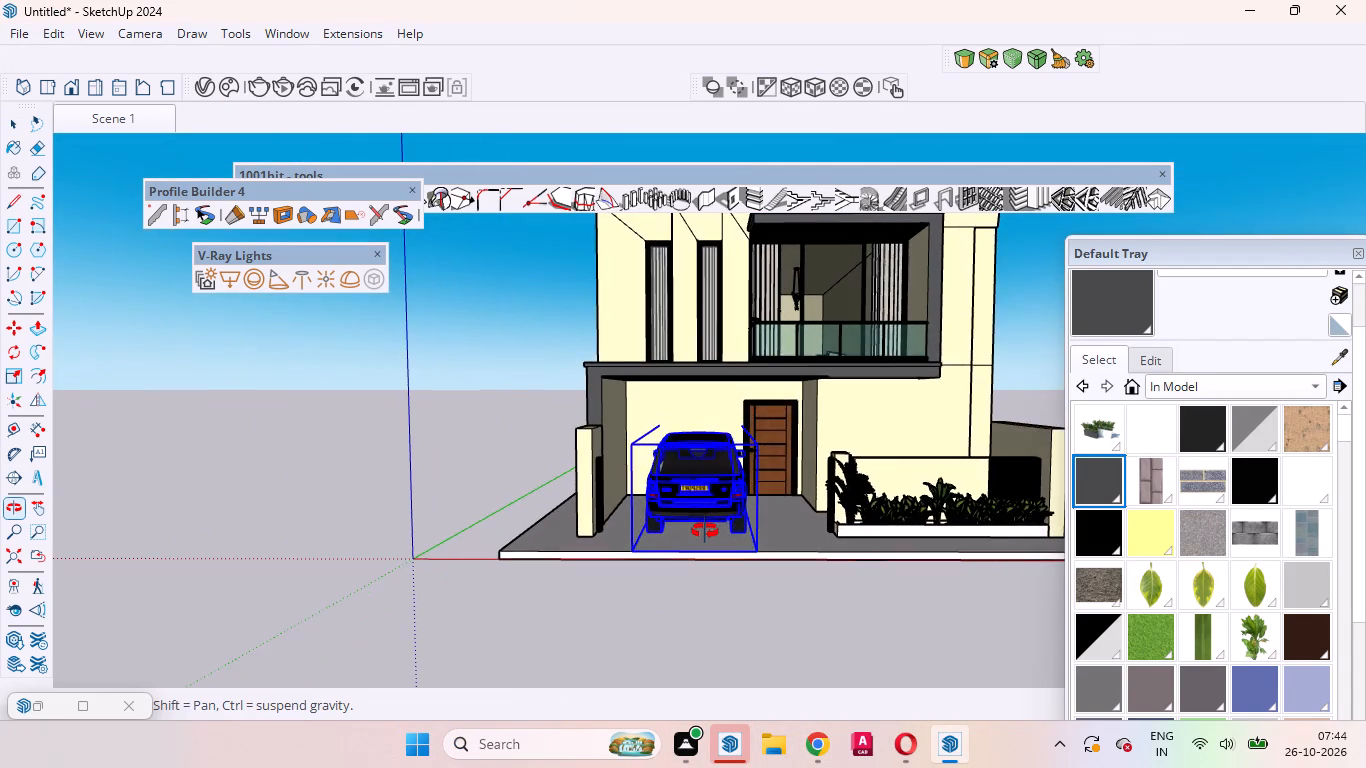
{"action": "middle_click_drag", "start_coordinate": [705, 531], "coordinate": [711, 475]}
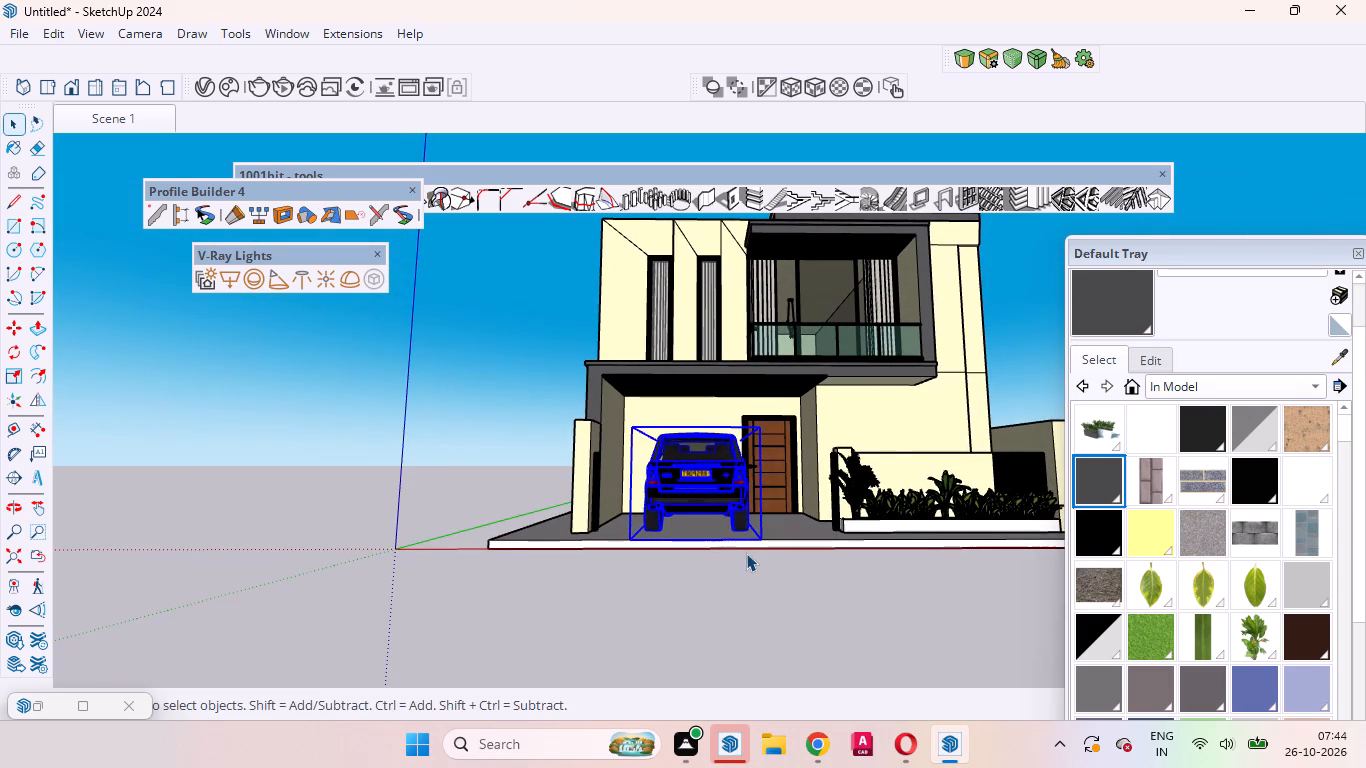
{"action": "key", "text": "m"}
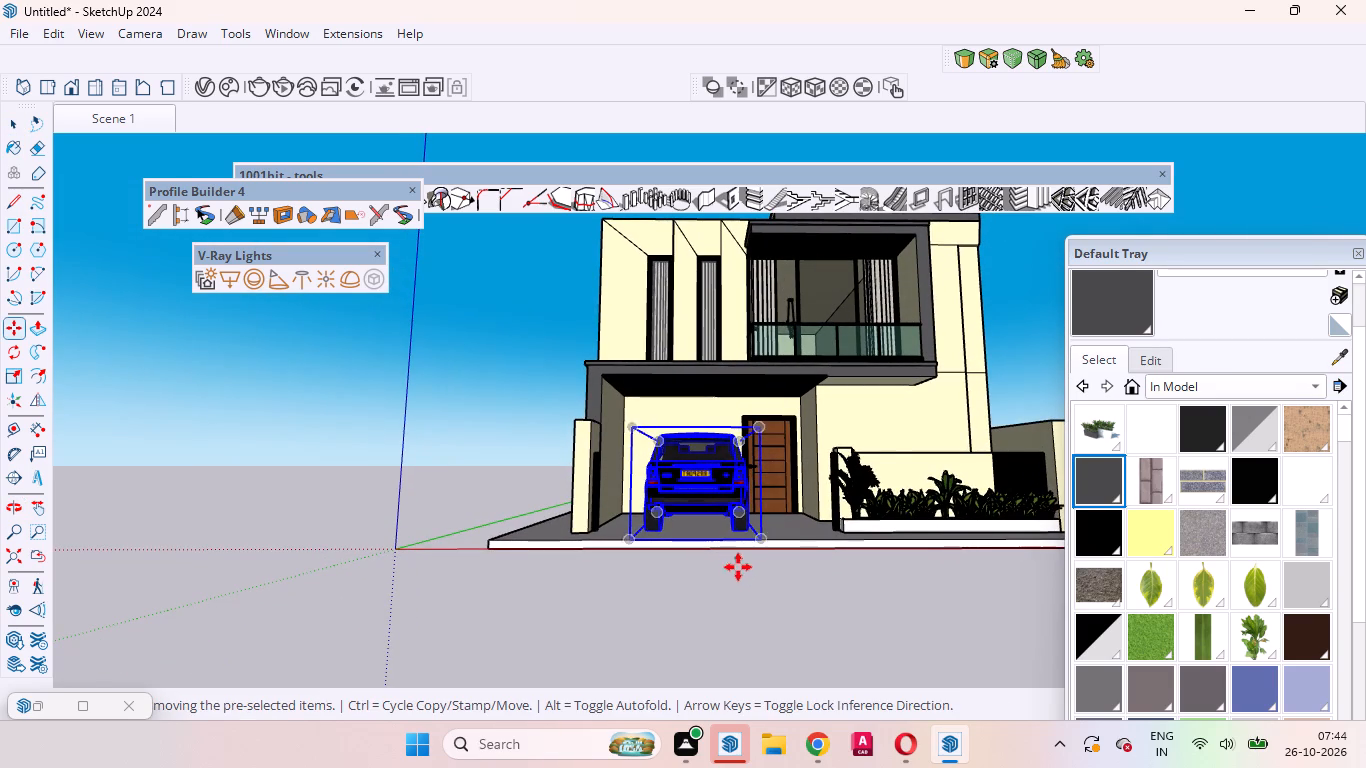
{"action": "left_click", "coordinate": [762, 579]}
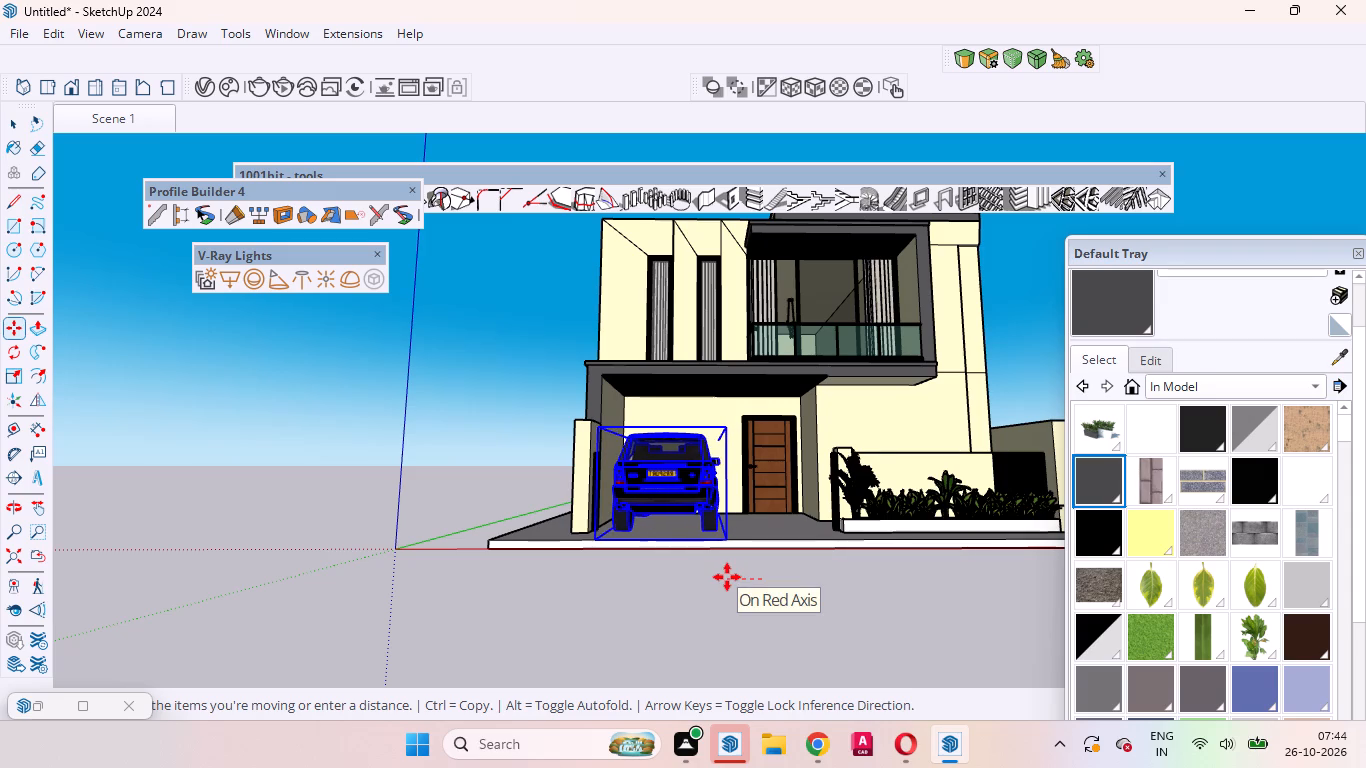
{"action": "left_click", "coordinate": [727, 577]}
{"action": "key", "text": "space"}
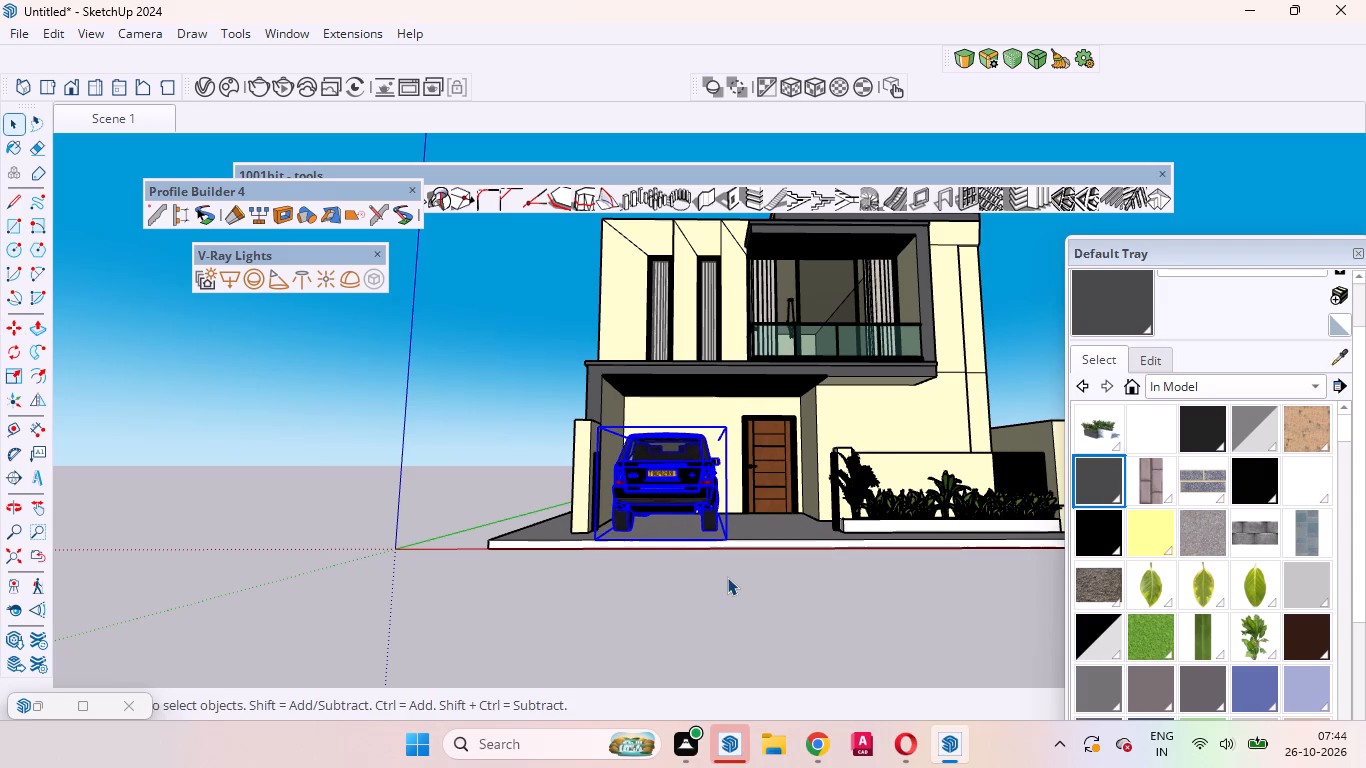
Scale the car shorter along the green axis from its rear, pulling it back from the driveway's front edge.
{"action": "key", "text": "s"}
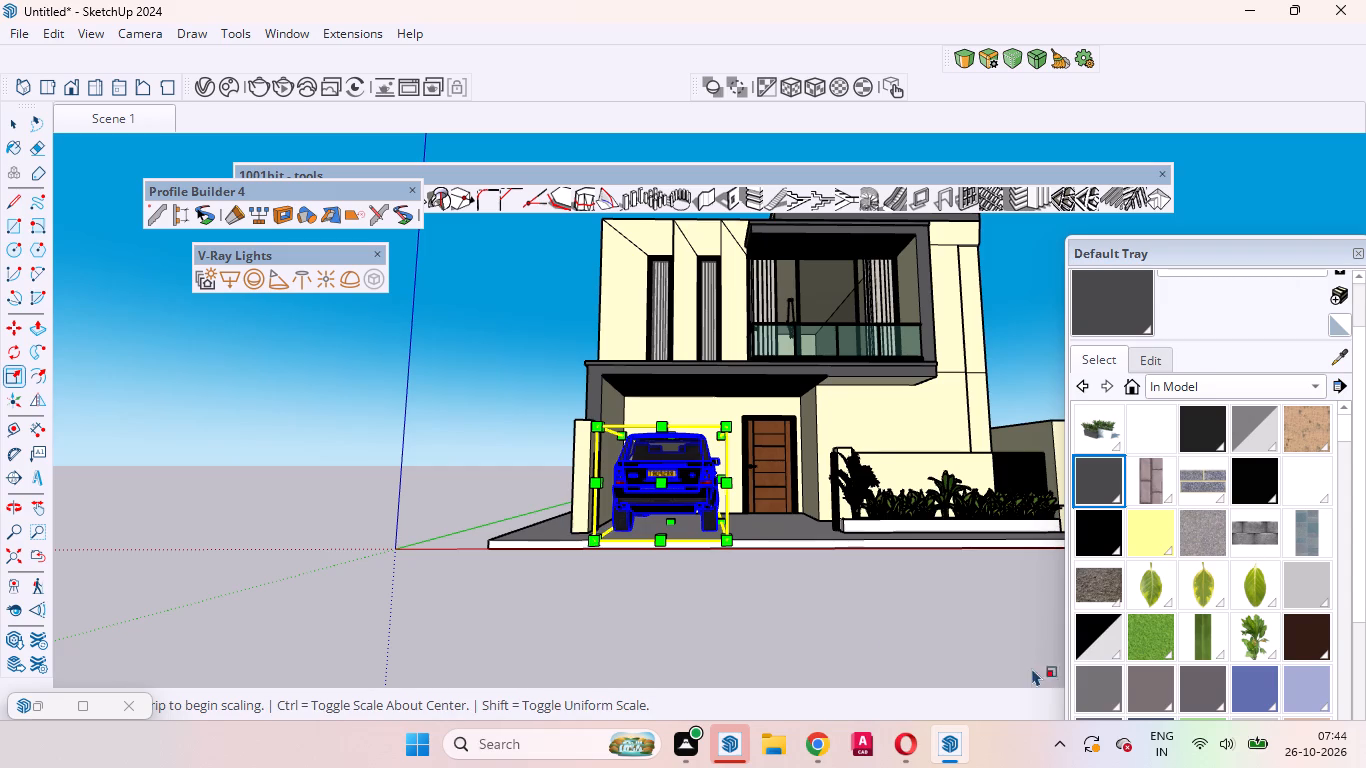
{"action": "middle_click_drag", "start_coordinate": [969, 633], "coordinate": [982, 637]}
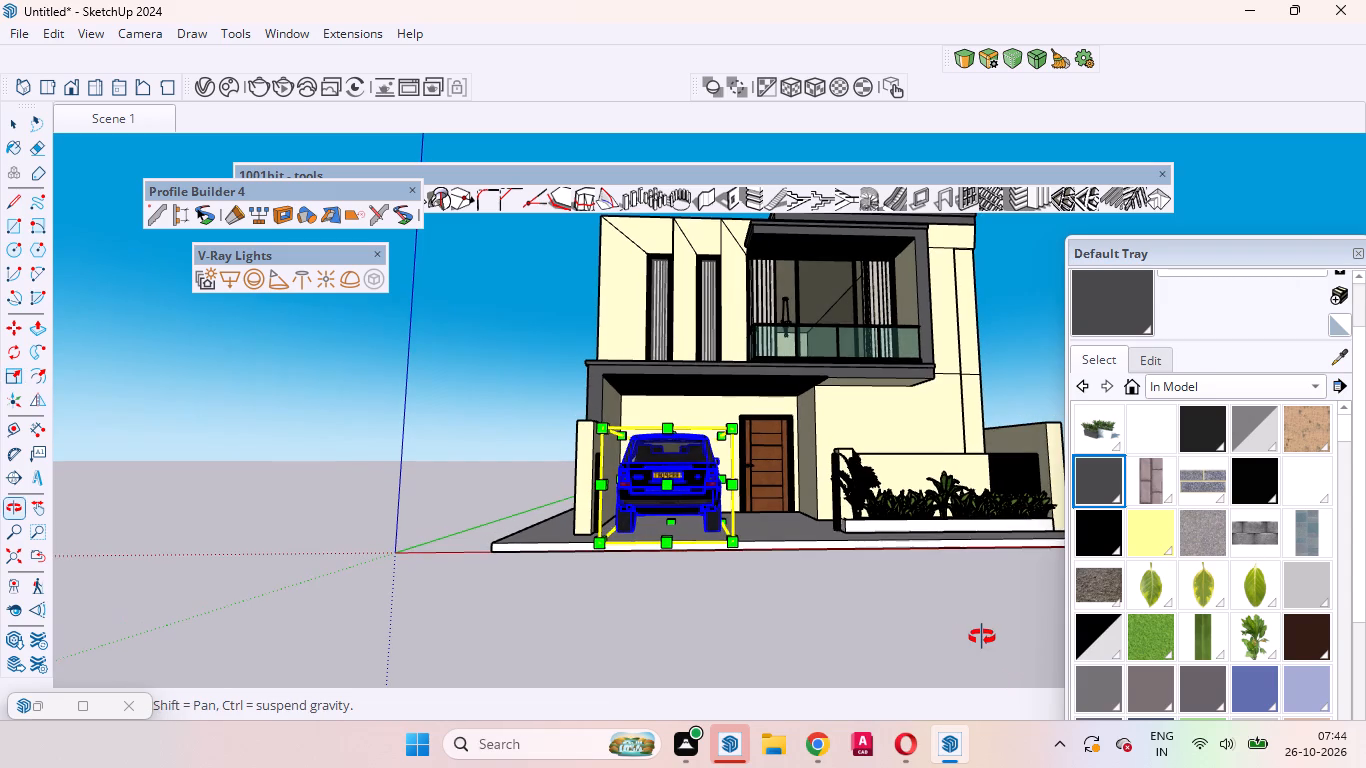
{"action": "middle_click_drag", "start_coordinate": [982, 637], "coordinate": [998, 685]}
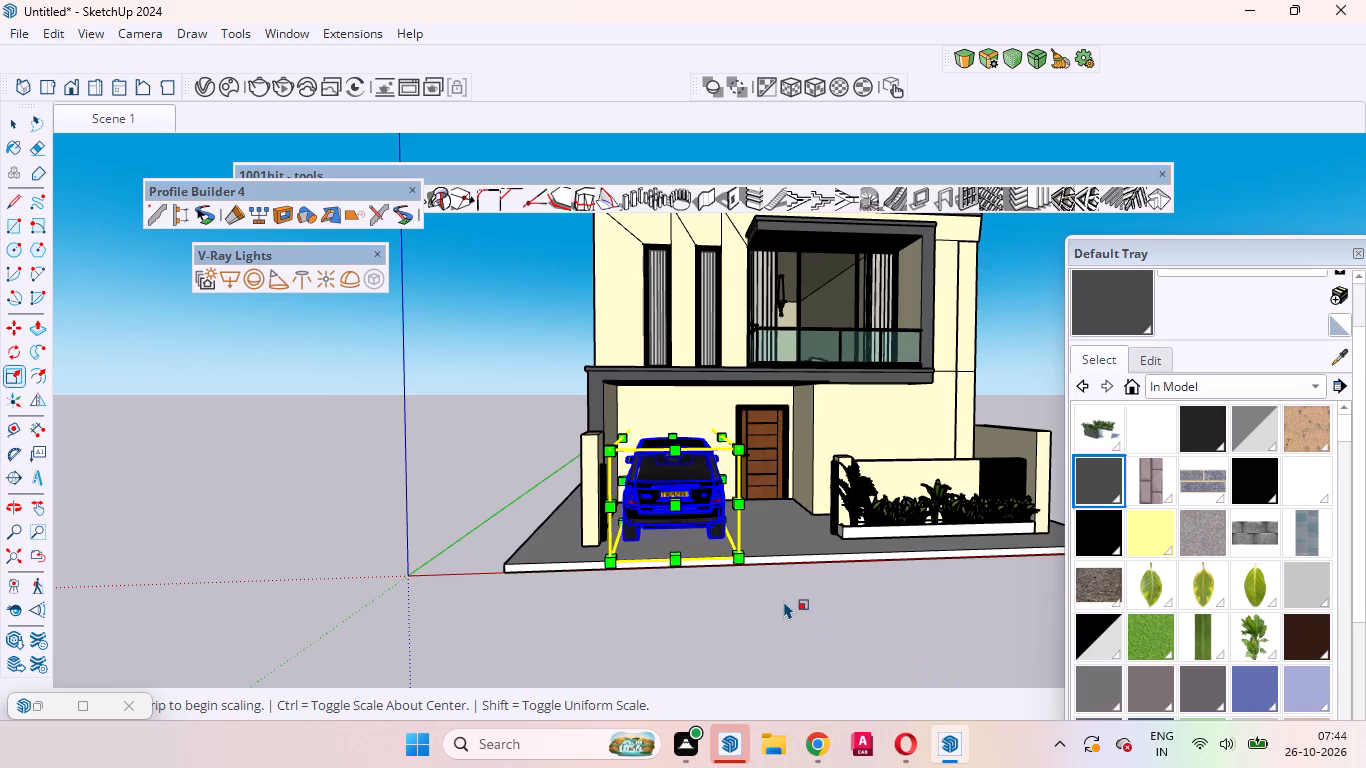
{"action": "middle_click_drag", "start_coordinate": [785, 599], "coordinate": [970, 603]}
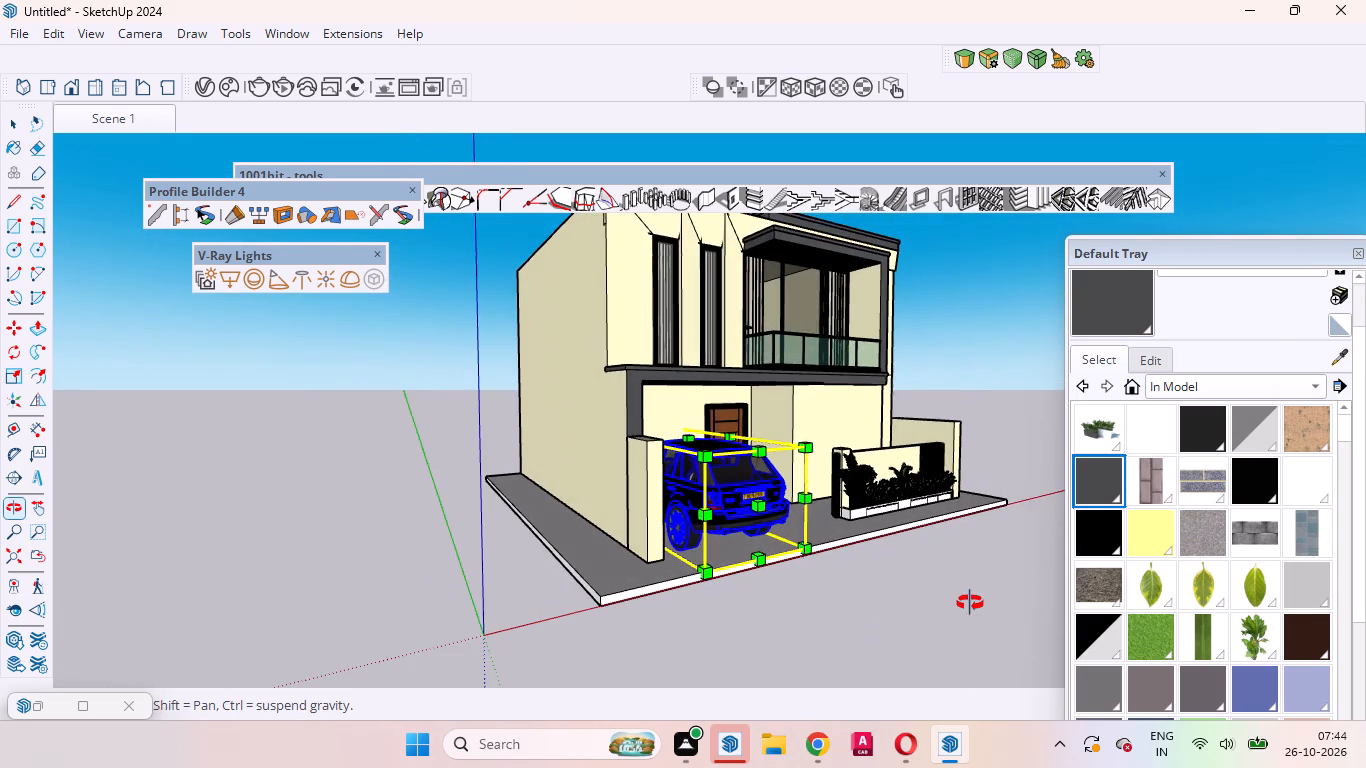
{"action": "middle_click_drag", "start_coordinate": [970, 603], "coordinate": [994, 597]}
{"action": "scroll", "coordinate": [847, 635], "scroll_direction": "up", "scroll_amount": 1}
{"action": "middle_click_drag", "start_coordinate": [850, 635], "coordinate": [877, 630]}
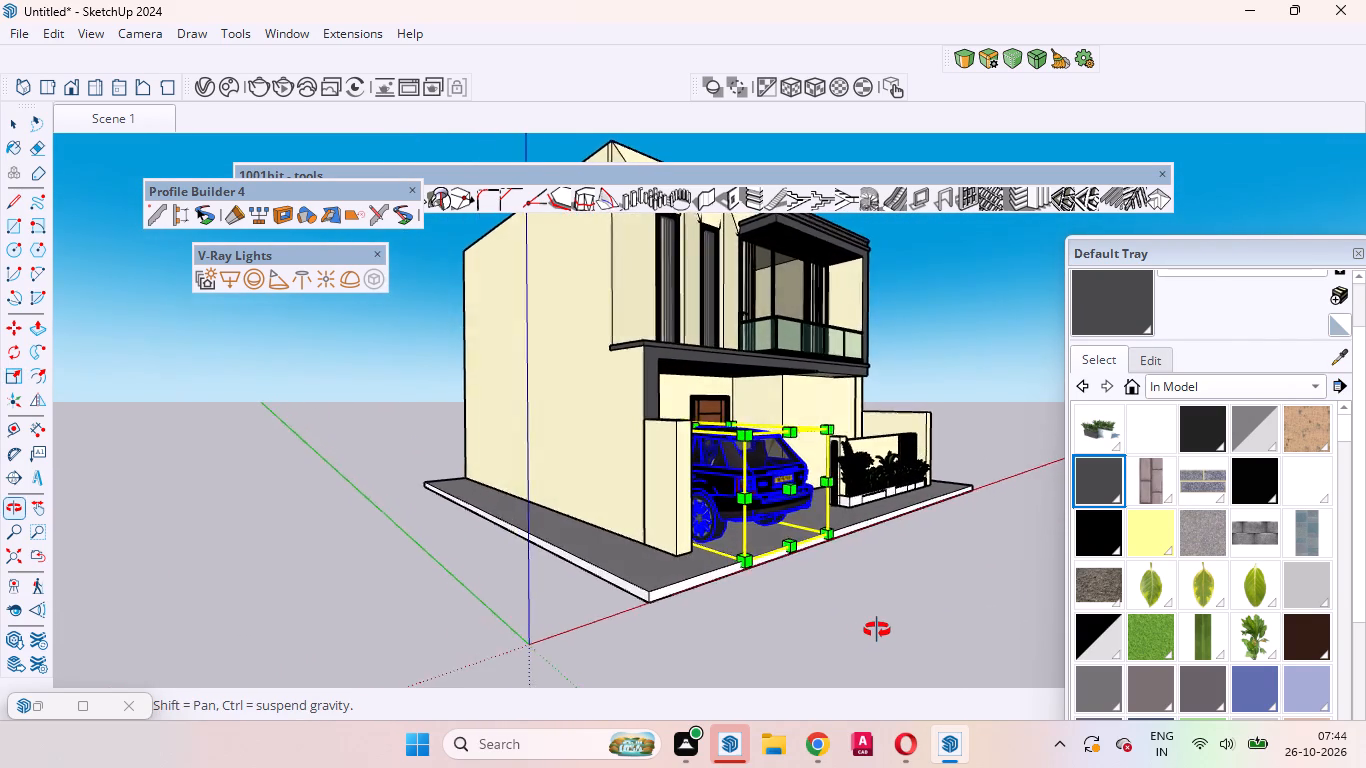
{"action": "middle_click_drag", "start_coordinate": [877, 630], "coordinate": [905, 765]}
{"action": "scroll", "coordinate": [893, 743], "scroll_direction": "down", "scroll_amount": 1}
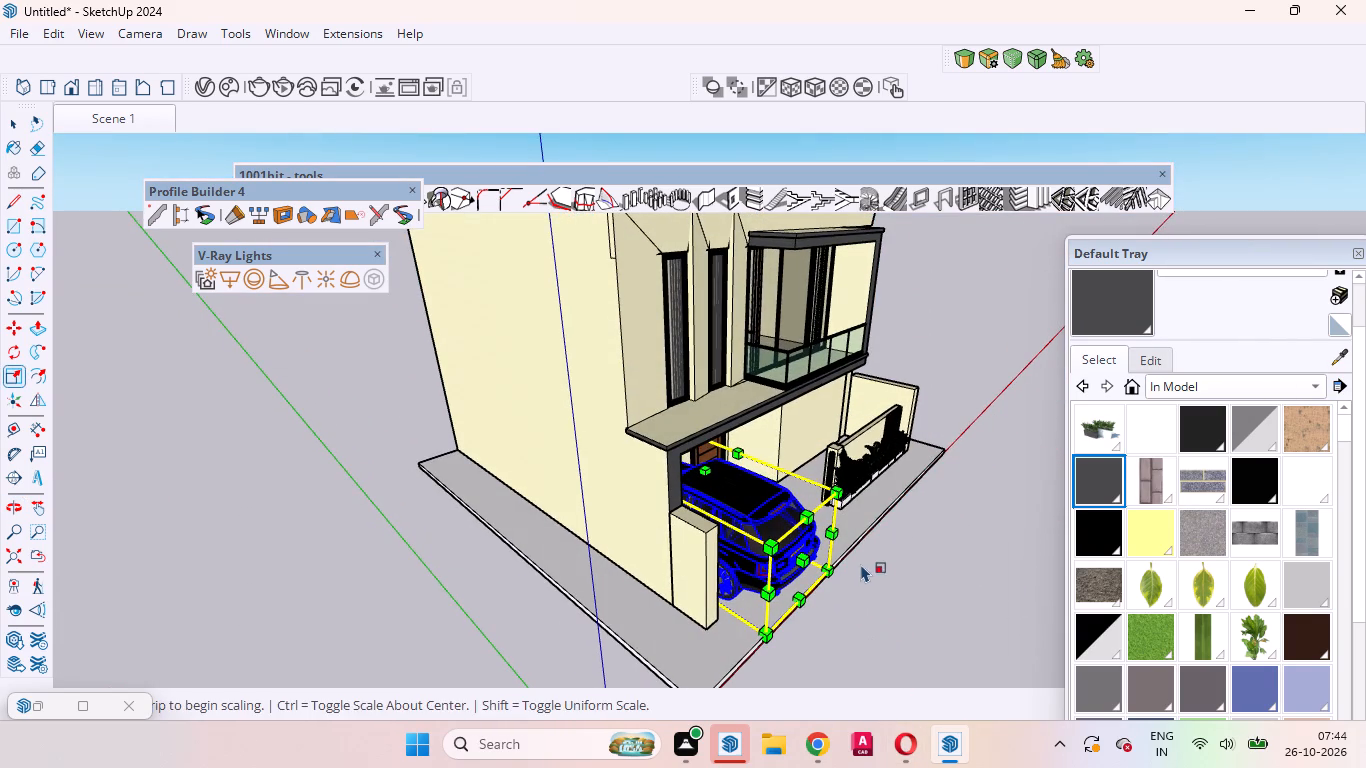
{"action": "middle_click_drag", "start_coordinate": [879, 525], "coordinate": [913, 576]}
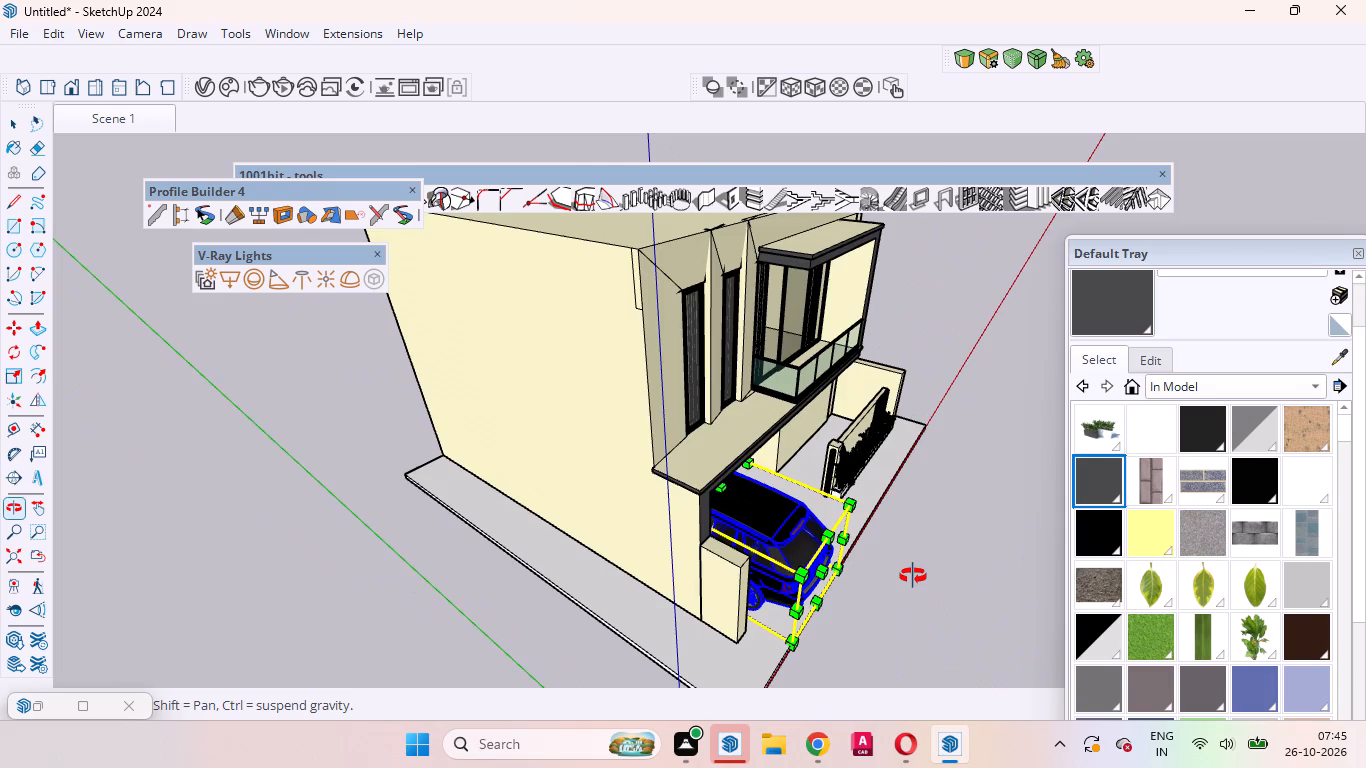
{"action": "middle_click_drag", "start_coordinate": [913, 576], "coordinate": [858, 534]}
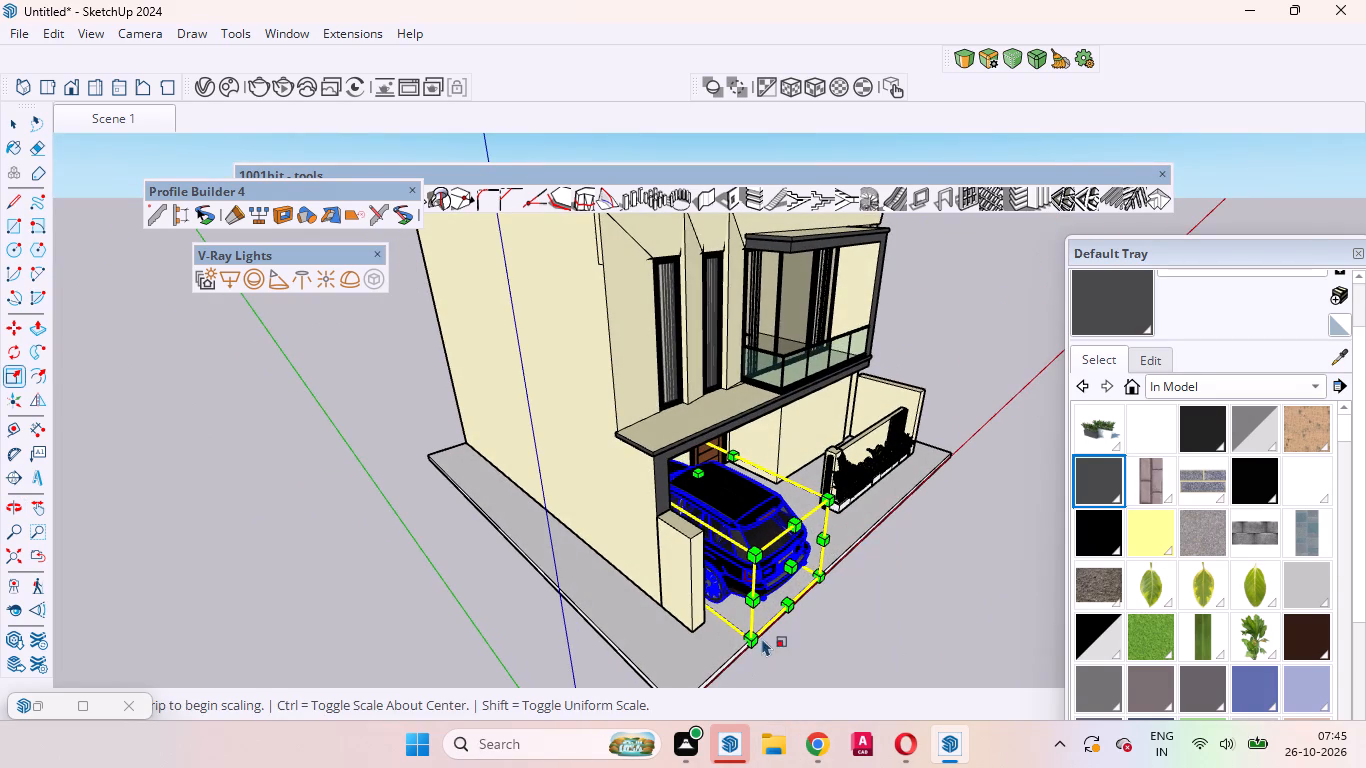
{"action": "left_click", "coordinate": [798, 562]}
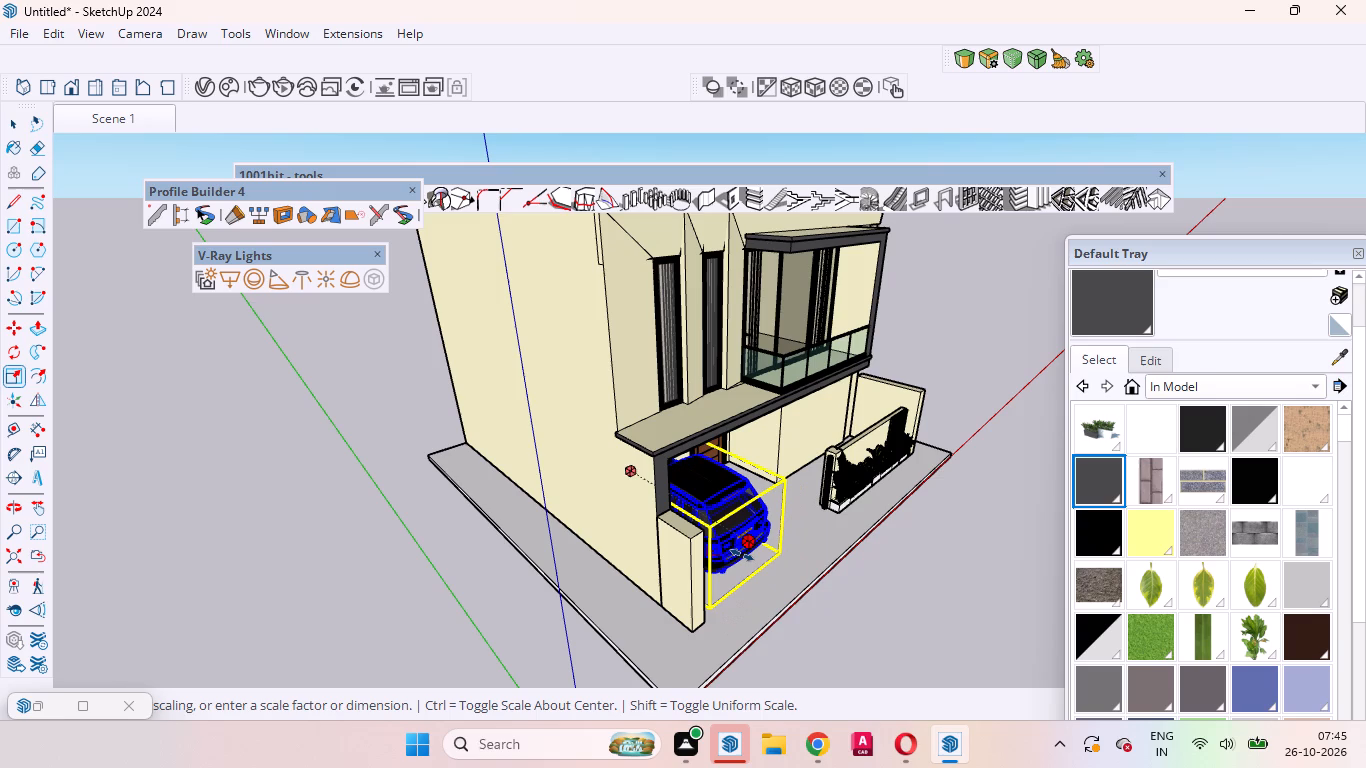
{"action": "left_click", "coordinate": [742, 555]}
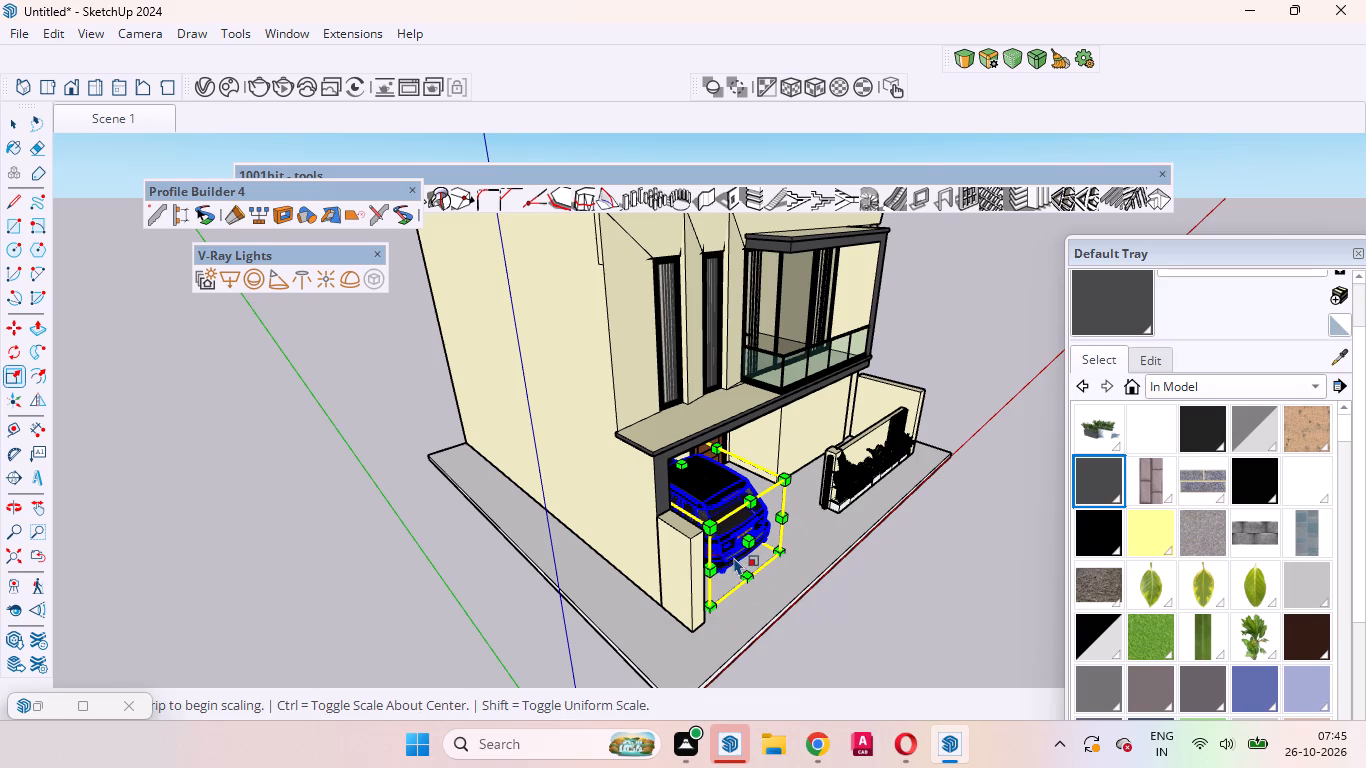
Scale the car slightly shorter again along the green axis so its rear sits further inside the gate line.
{"action": "scroll", "coordinate": [727, 524], "scroll_direction": "up", "scroll_amount": 1}
{"action": "scroll", "coordinate": [728, 524], "scroll_direction": "down", "scroll_amount": 2}
{"action": "scroll", "coordinate": [746, 524], "scroll_direction": "up", "scroll_amount": 6}
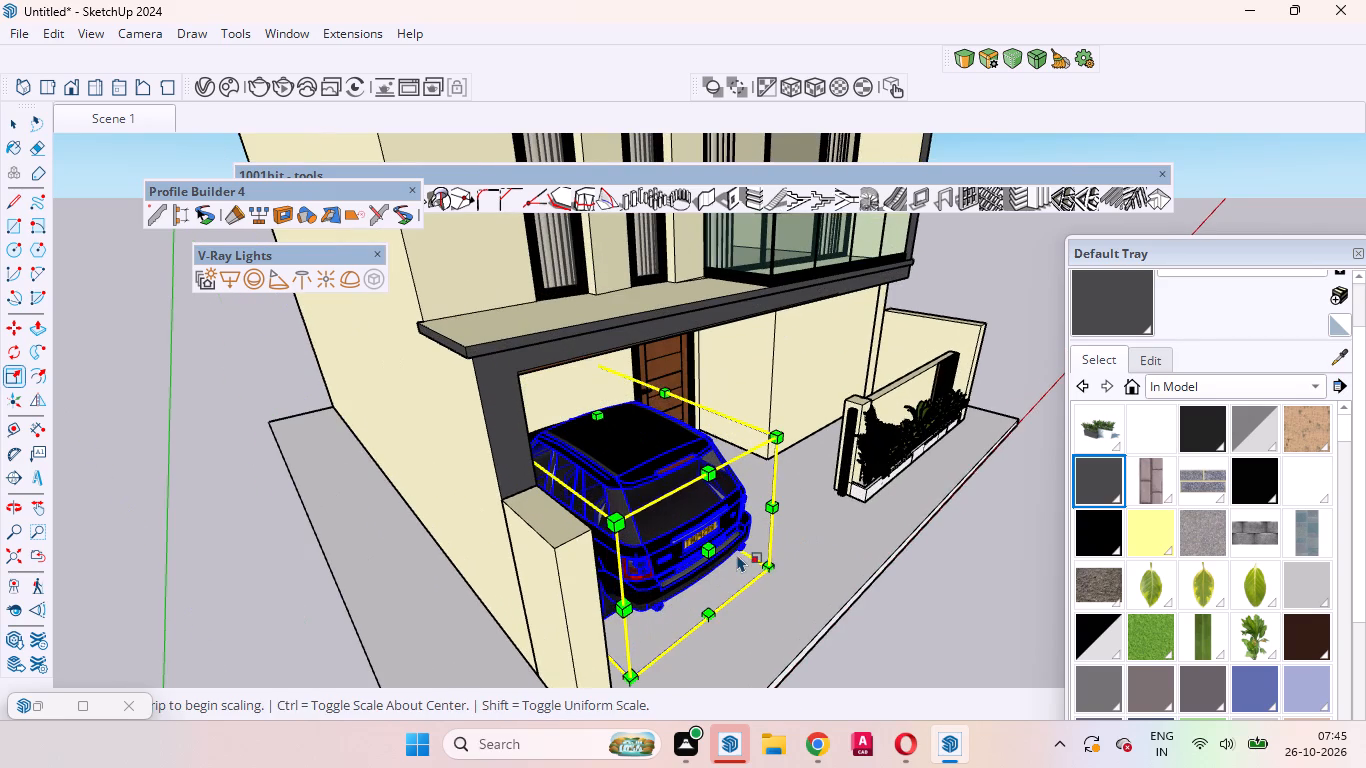
{"action": "middle_click_drag", "start_coordinate": [737, 554], "coordinate": [890, 517]}
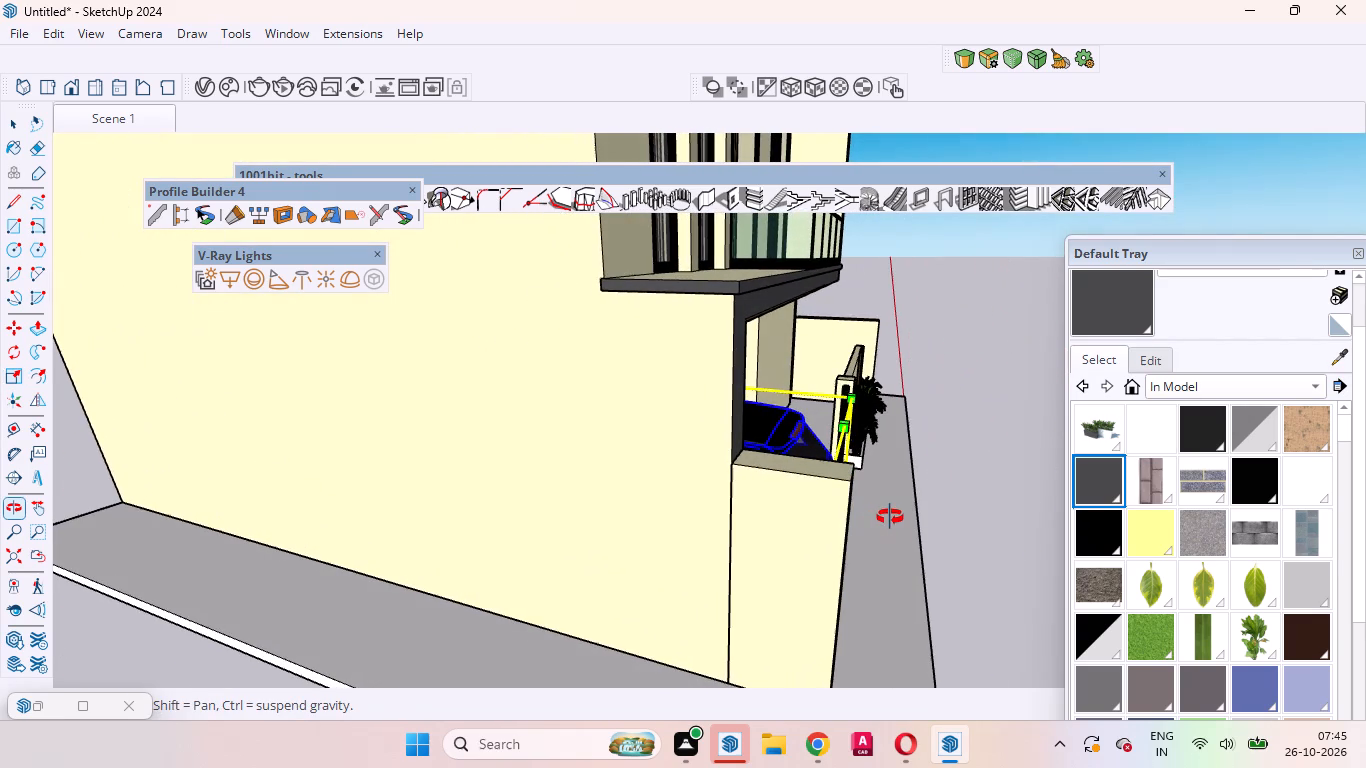
{"action": "middle_click_drag", "start_coordinate": [890, 517], "coordinate": [823, 537]}
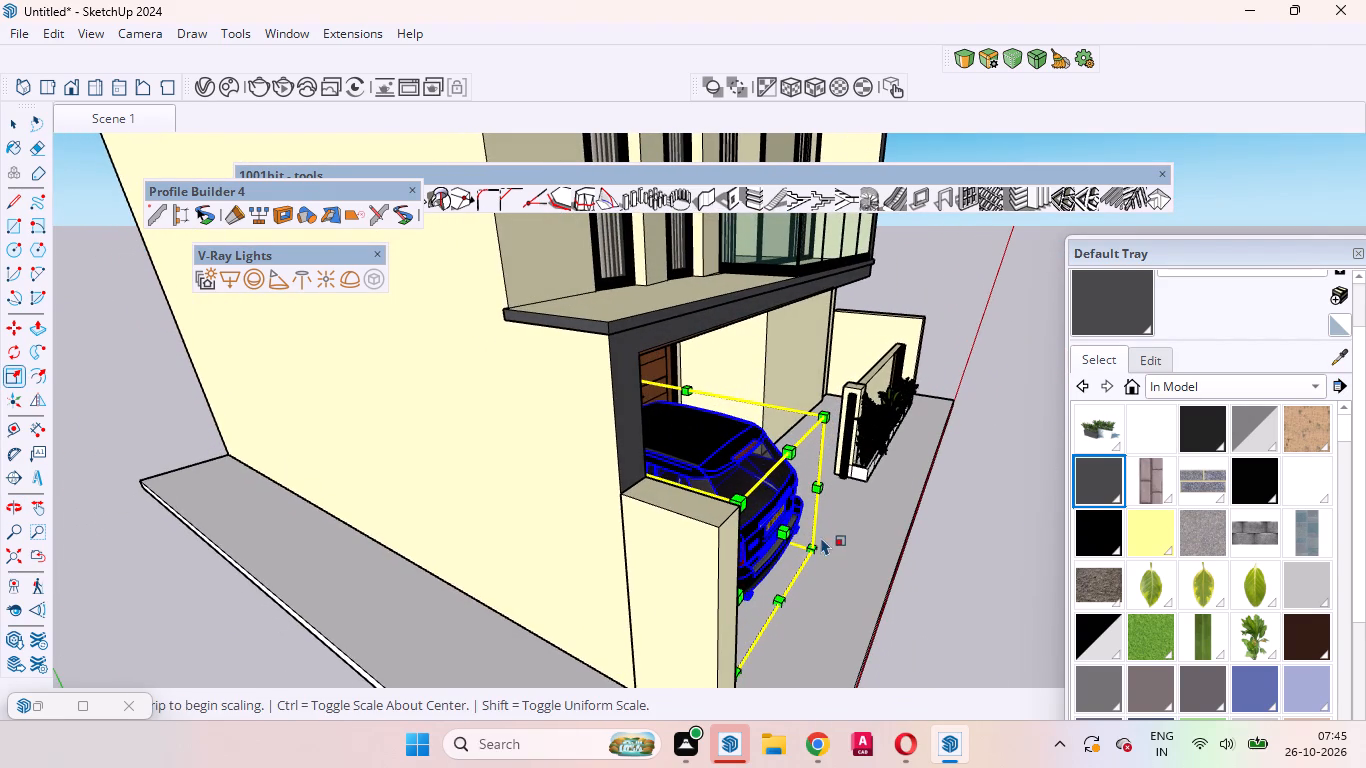
{"action": "left_click", "coordinate": [793, 532]}
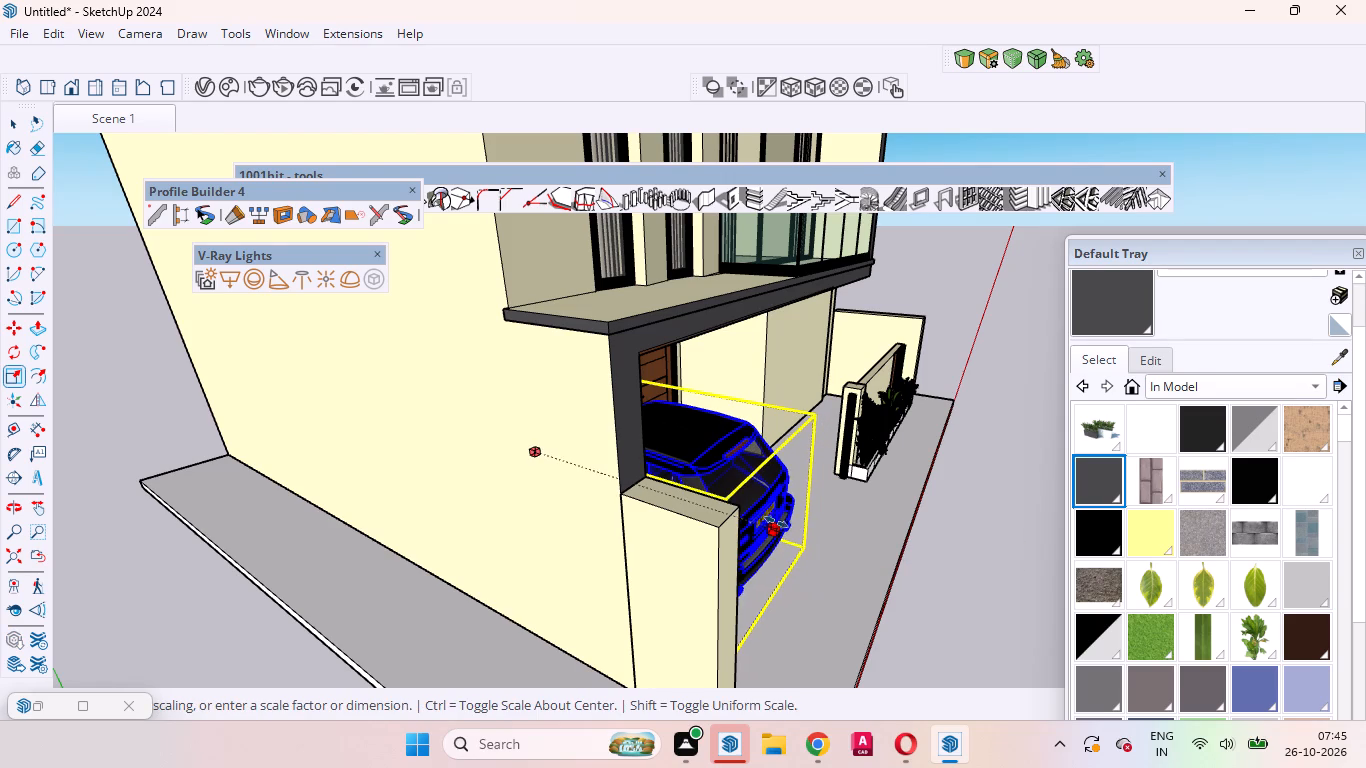
{"action": "left_click", "coordinate": [771, 520]}
Scale the car's height down slightly from its roof, then deselect it.
{"action": "middle_click_drag", "start_coordinate": [783, 514], "coordinate": [768, 514]}
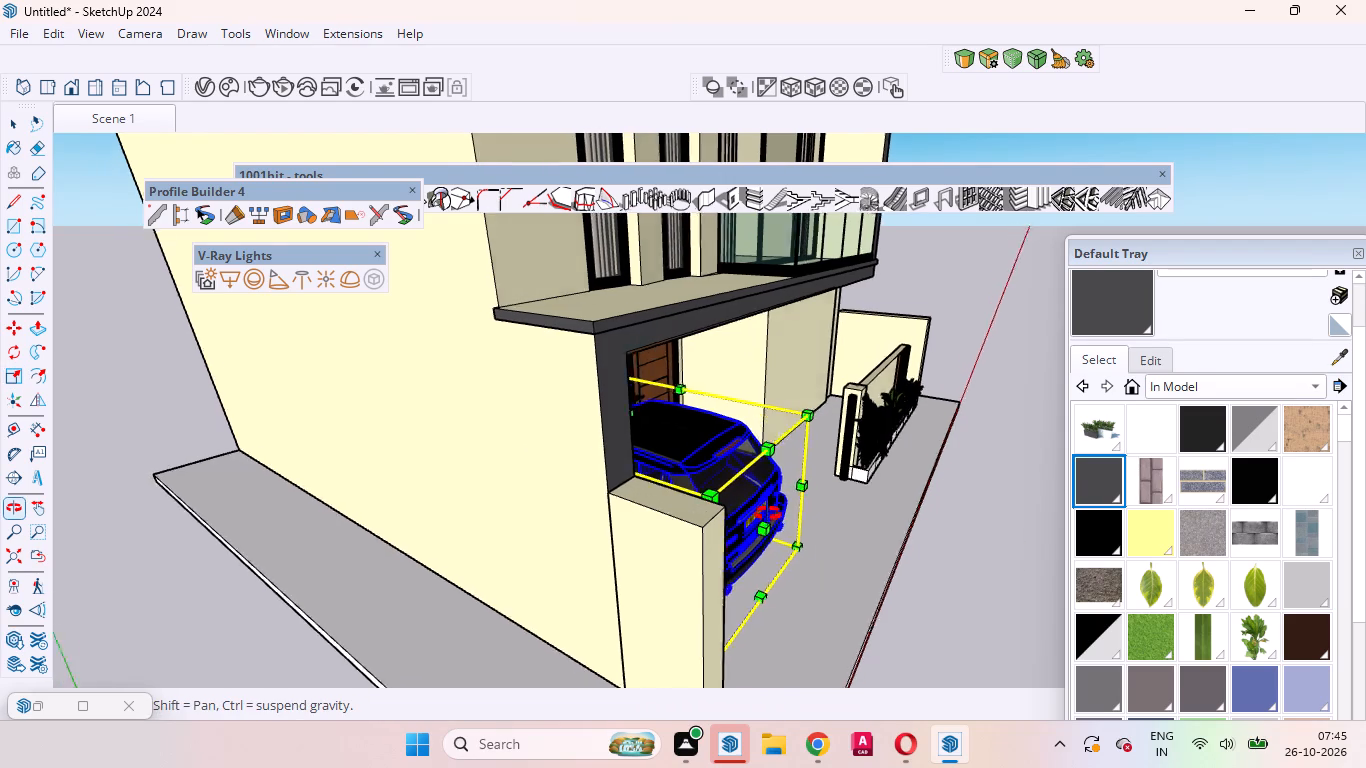
{"action": "middle_click_drag", "start_coordinate": [768, 514], "coordinate": [556, 508]}
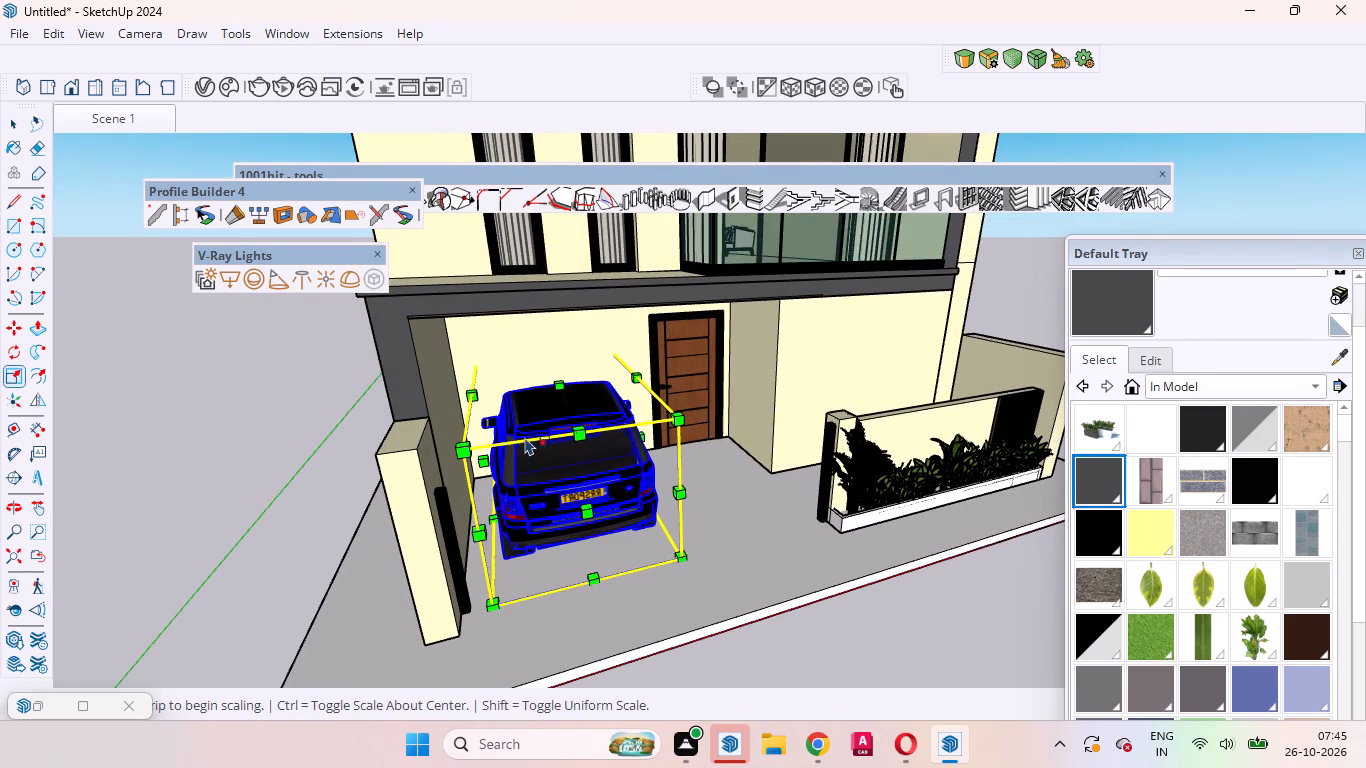
{"action": "left_click", "coordinate": [560, 385]}
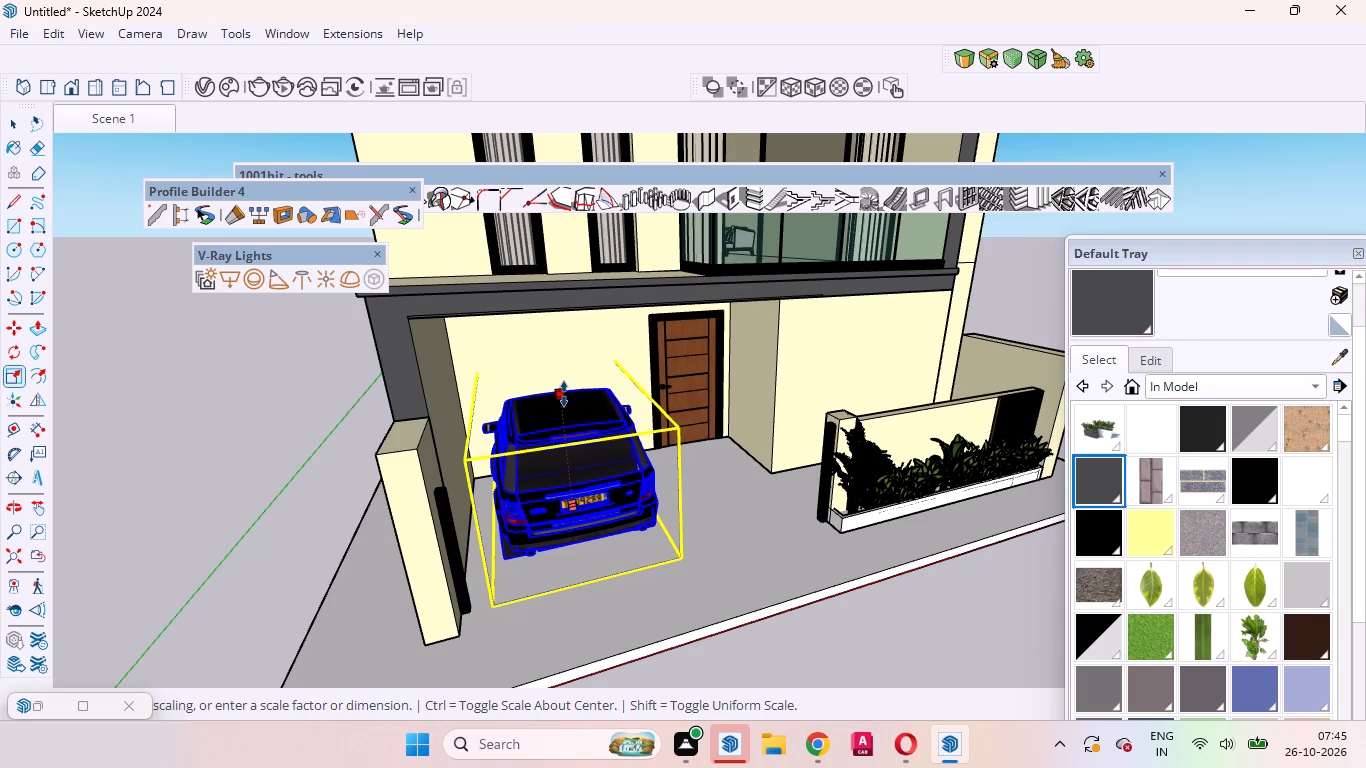
{"action": "left_click", "coordinate": [564, 394]}
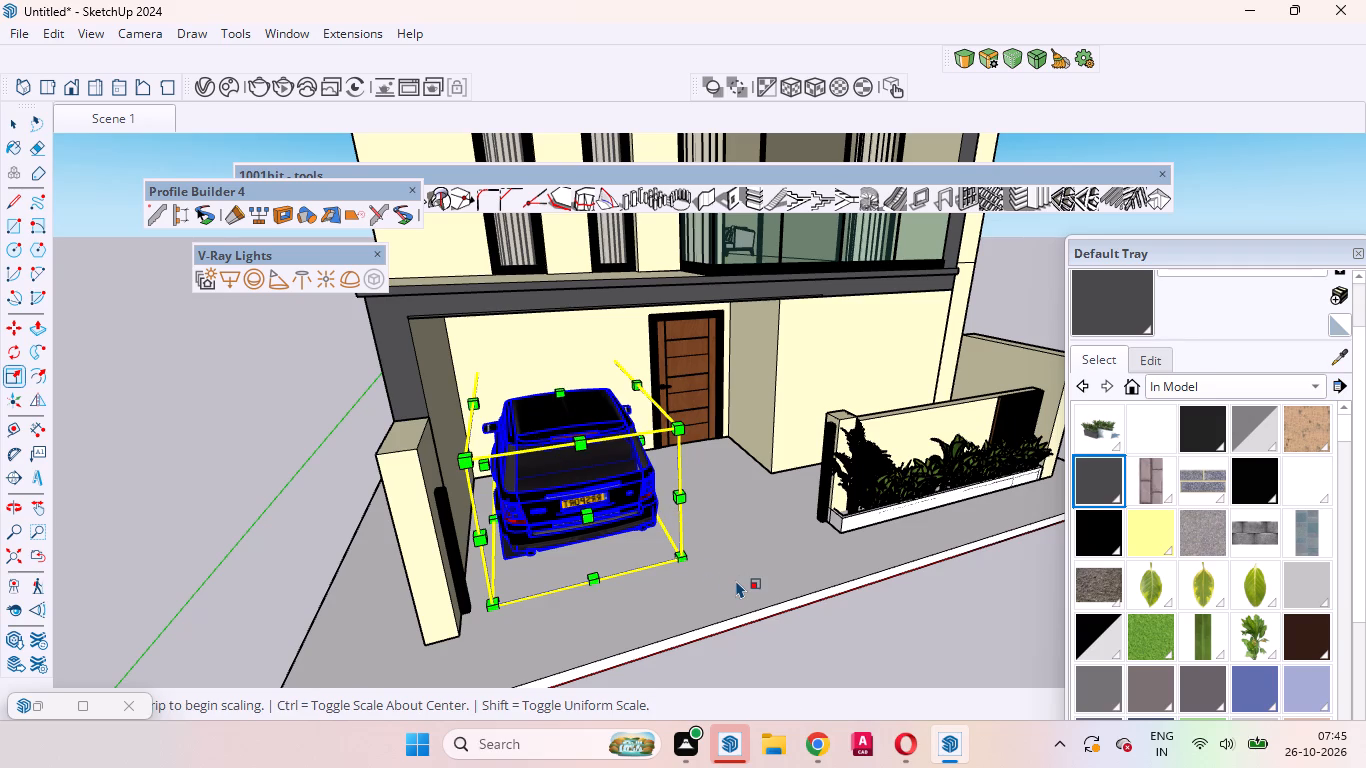
{"action": "key", "text": "space"}
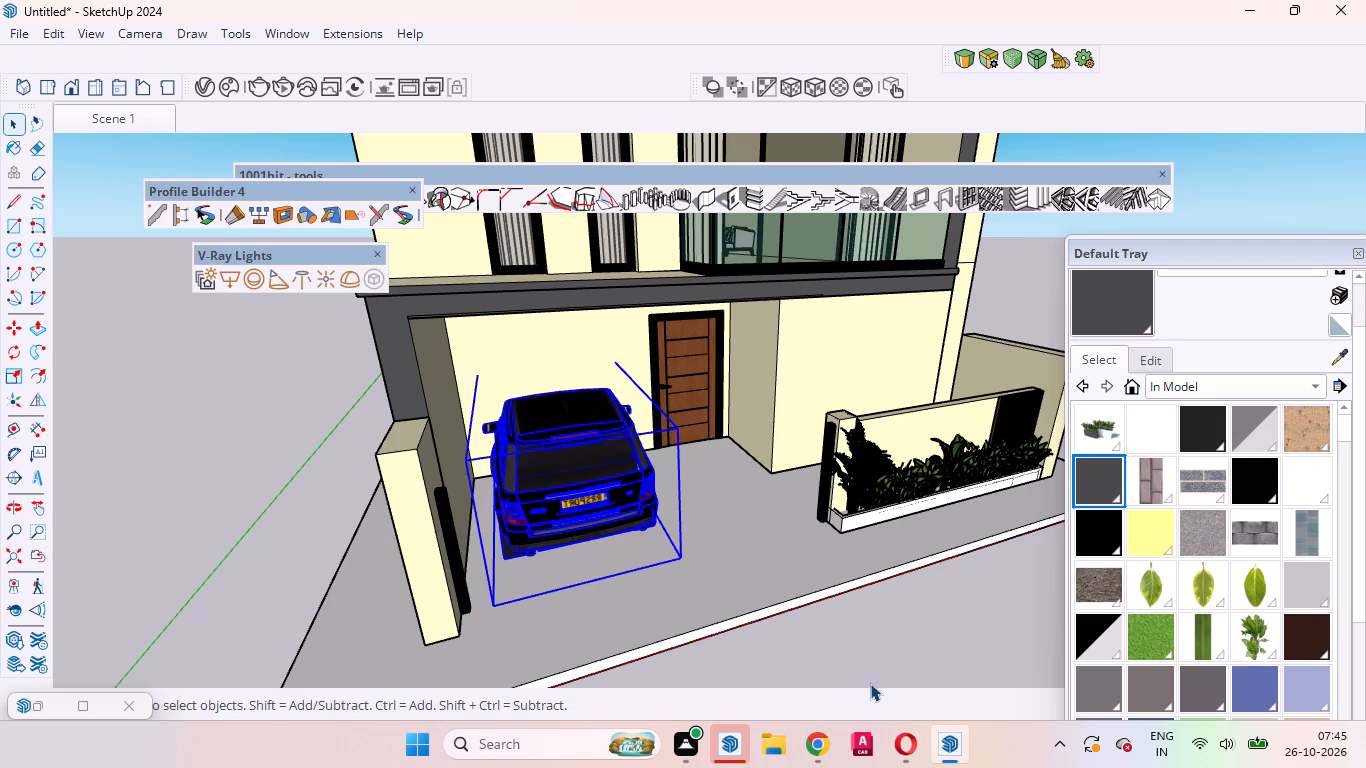
{"action": "left_click", "coordinate": [881, 643]}
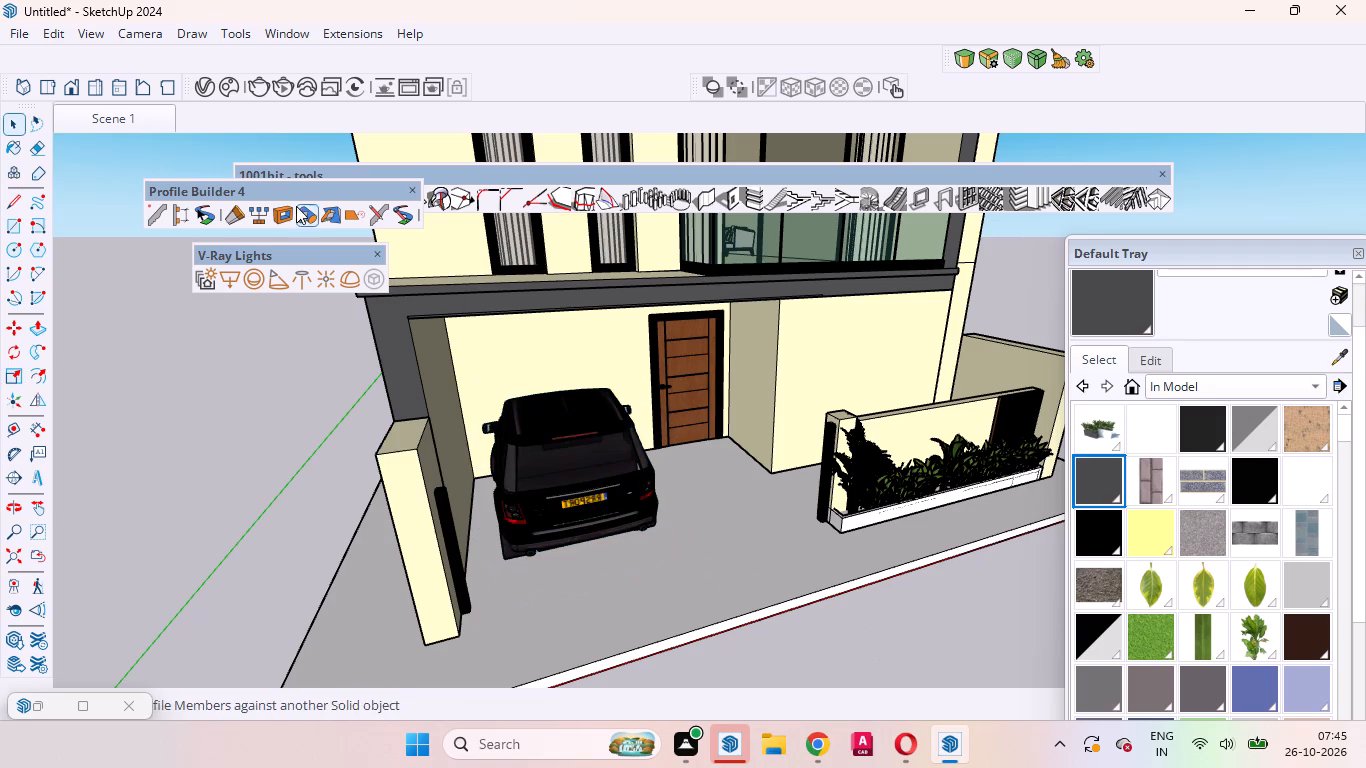
Unhide the last hidden object, the brown wooden entrance gate.
{"action": "left_click", "coordinate": [43, 25]}
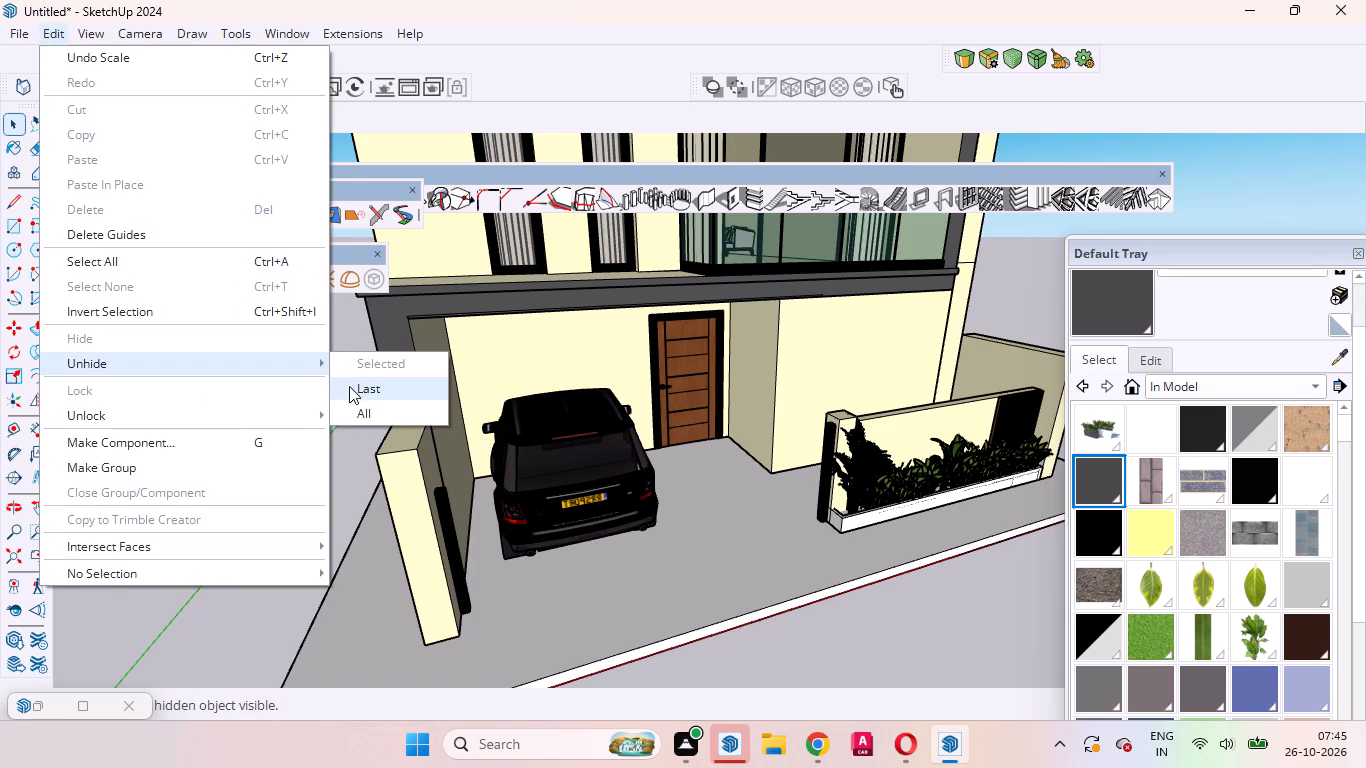
{"action": "left_click", "coordinate": [352, 389]}
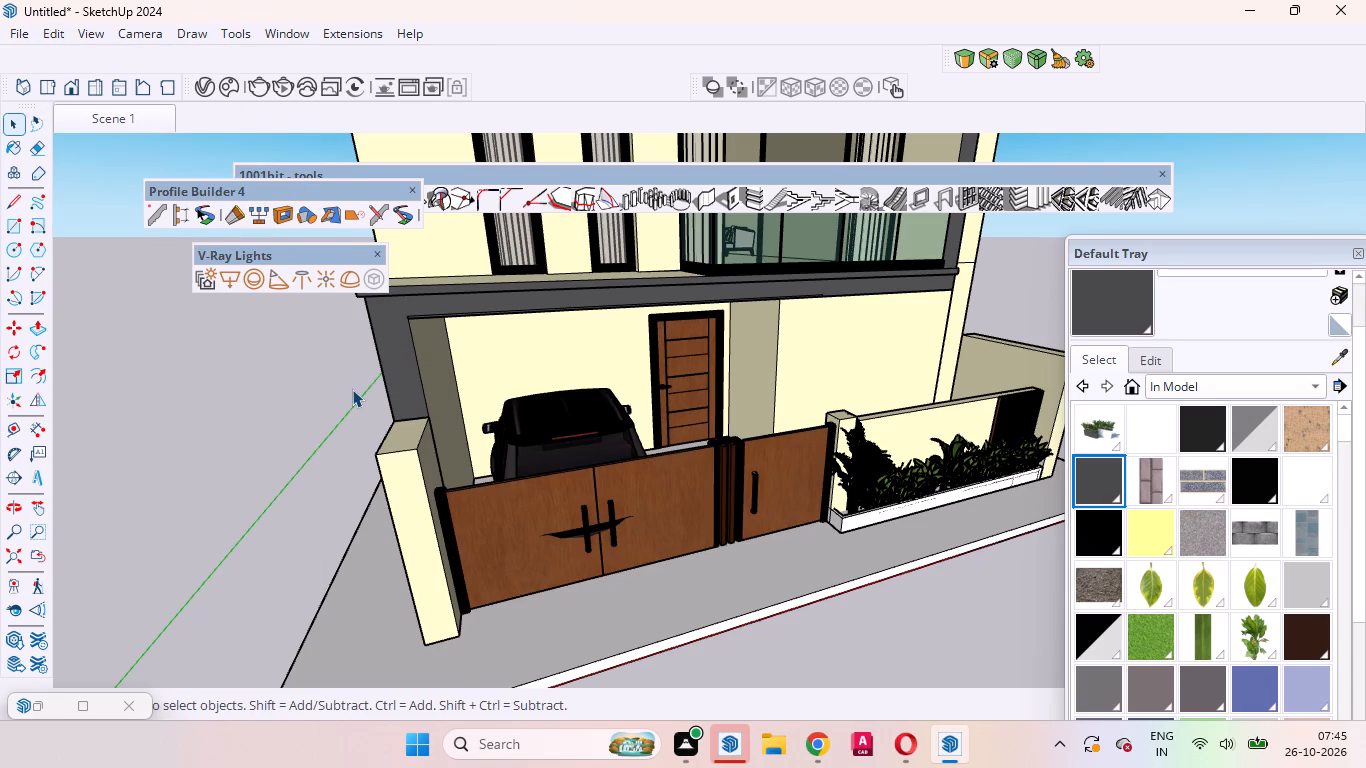
Scale the car shorter along the green axis from its rear so the bumper sits fully inside the closed entrance gate.
{"action": "scroll", "coordinate": [376, 412], "scroll_direction": "down", "scroll_amount": 4}
{"action": "middle_click_drag", "start_coordinate": [549, 569], "coordinate": [488, 480]}
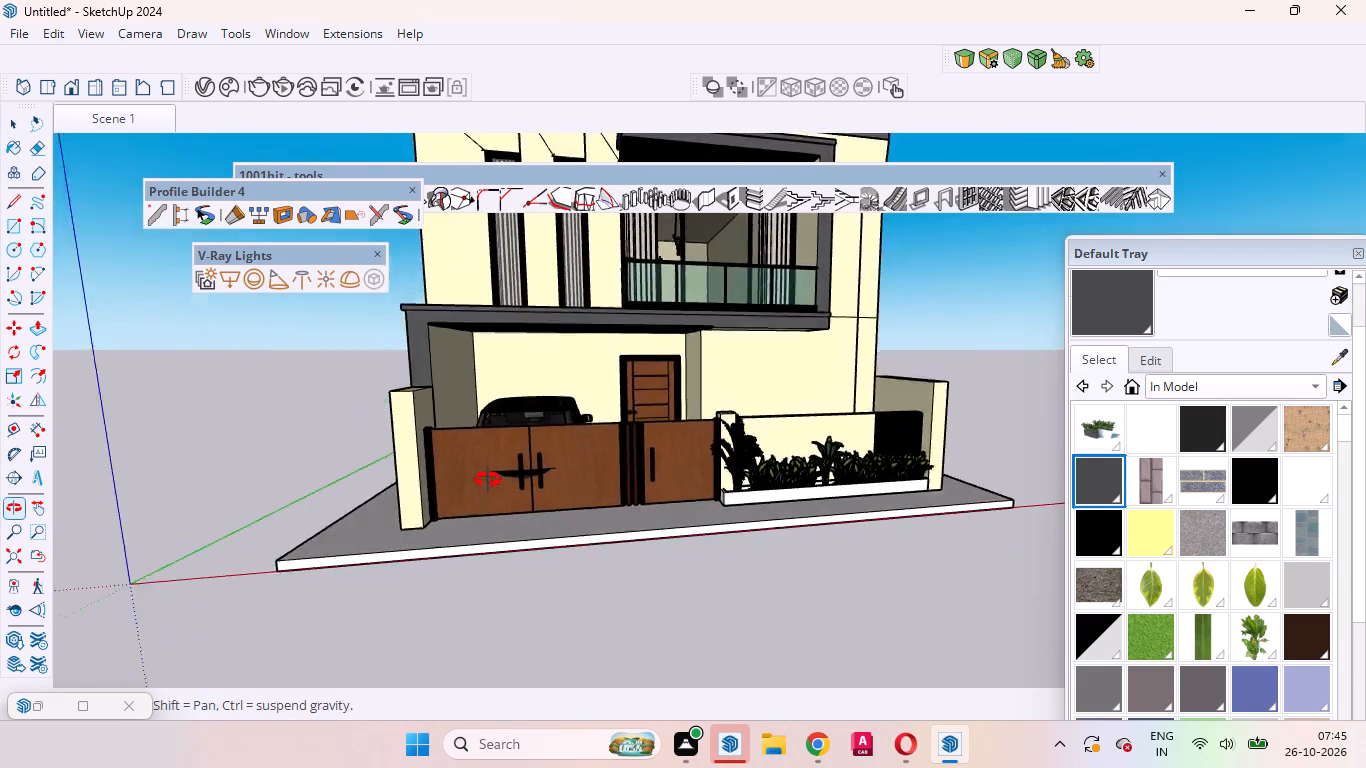
{"action": "middle_click_drag", "start_coordinate": [488, 480], "coordinate": [523, 477]}
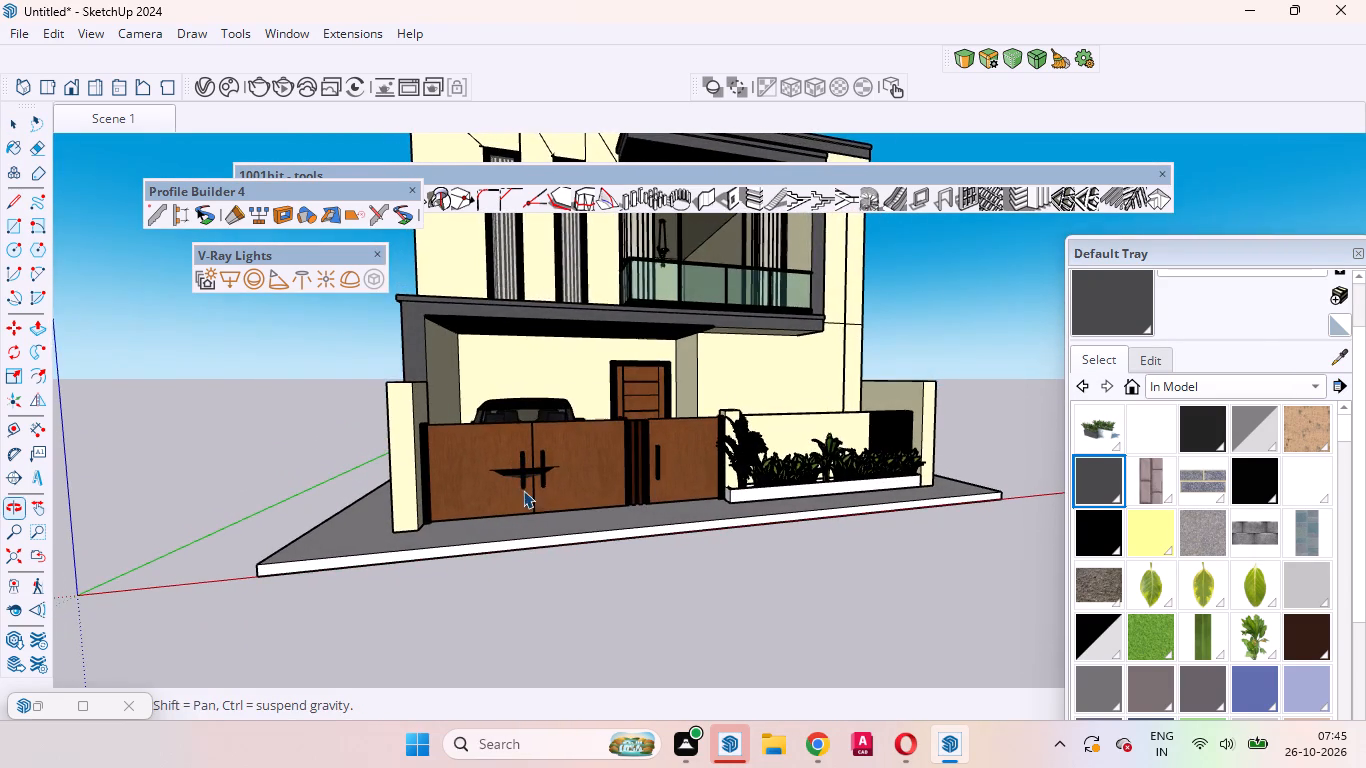
{"action": "scroll", "coordinate": [514, 431], "scroll_direction": "up", "scroll_amount": 7}
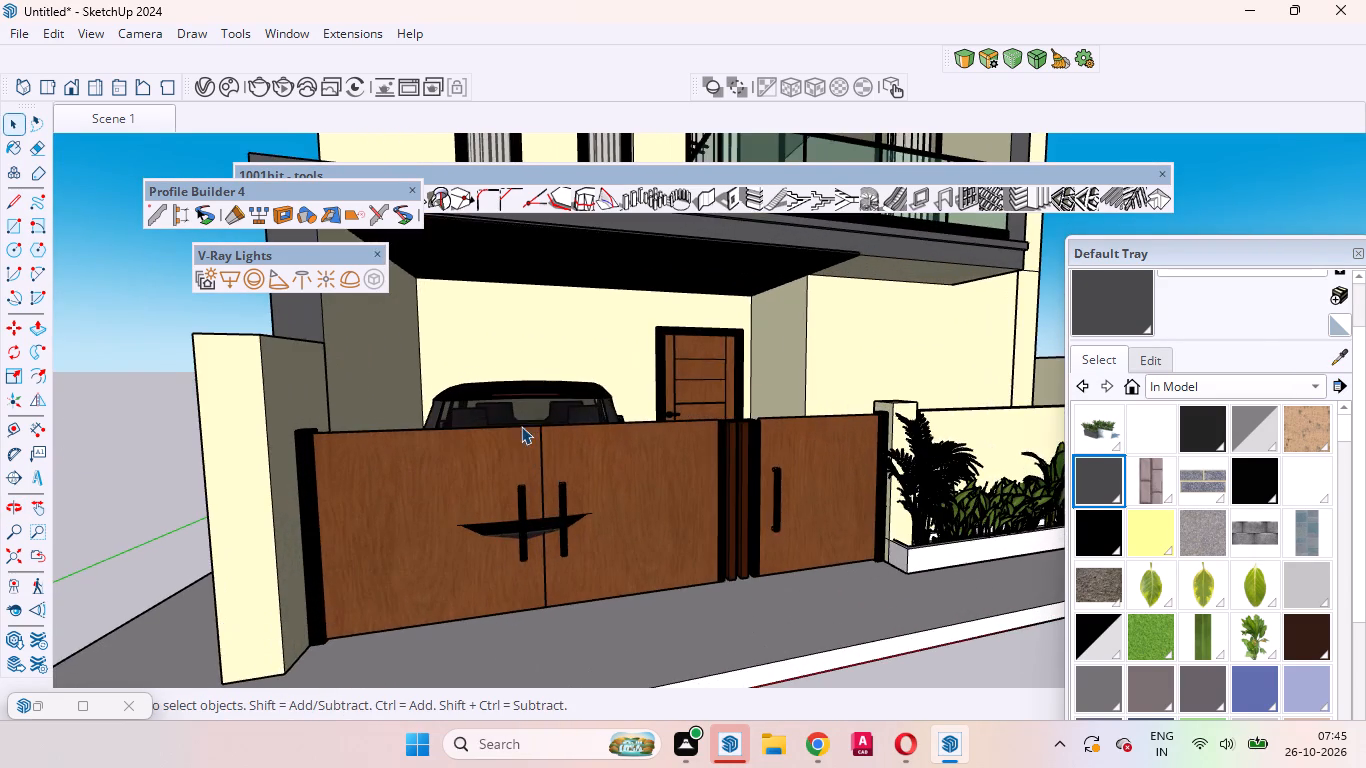
{"action": "middle_click_drag", "start_coordinate": [533, 453], "coordinate": [603, 571]}
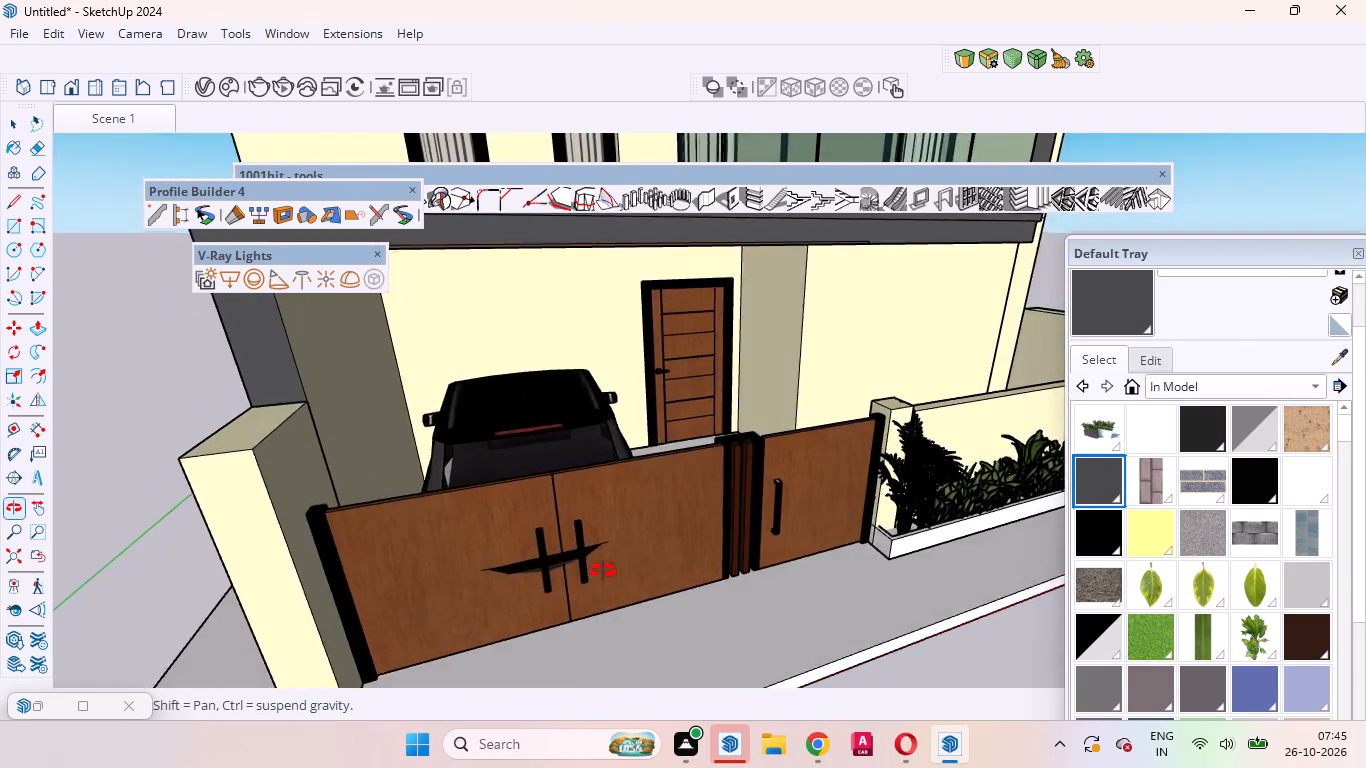
{"action": "middle_click_drag", "start_coordinate": [603, 571], "coordinate": [658, 582]}
{"action": "scroll", "coordinate": [442, 473], "scroll_direction": "up", "scroll_amount": 7}
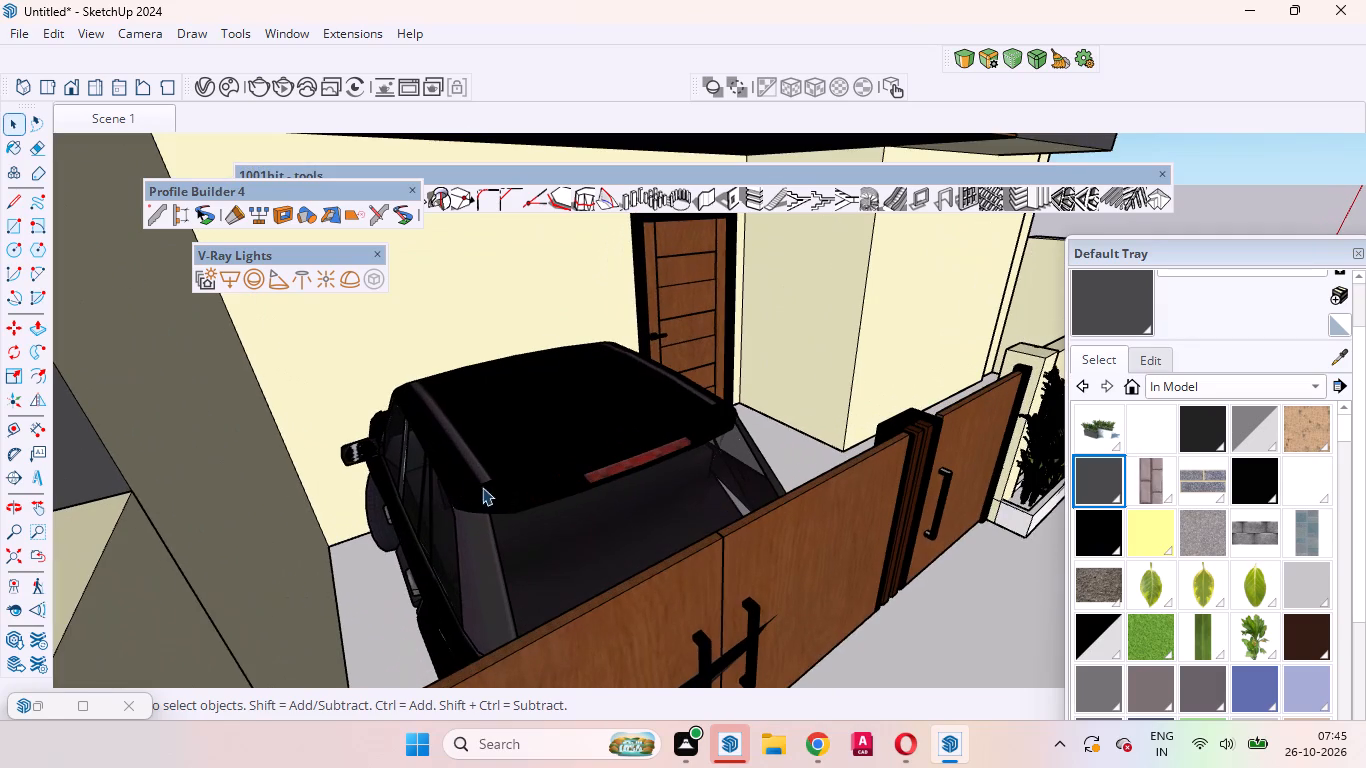
{"action": "left_click", "coordinate": [531, 500]}
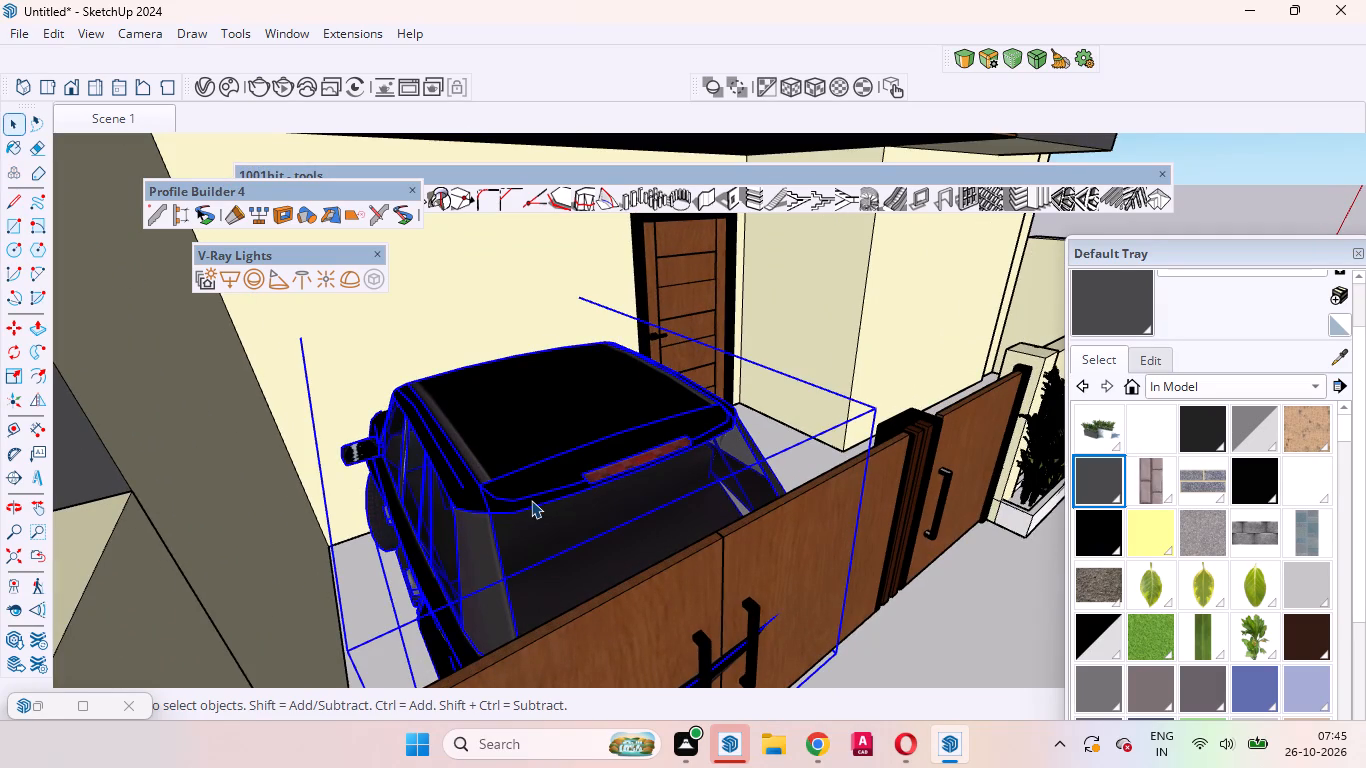
{"action": "key", "text": "s"}
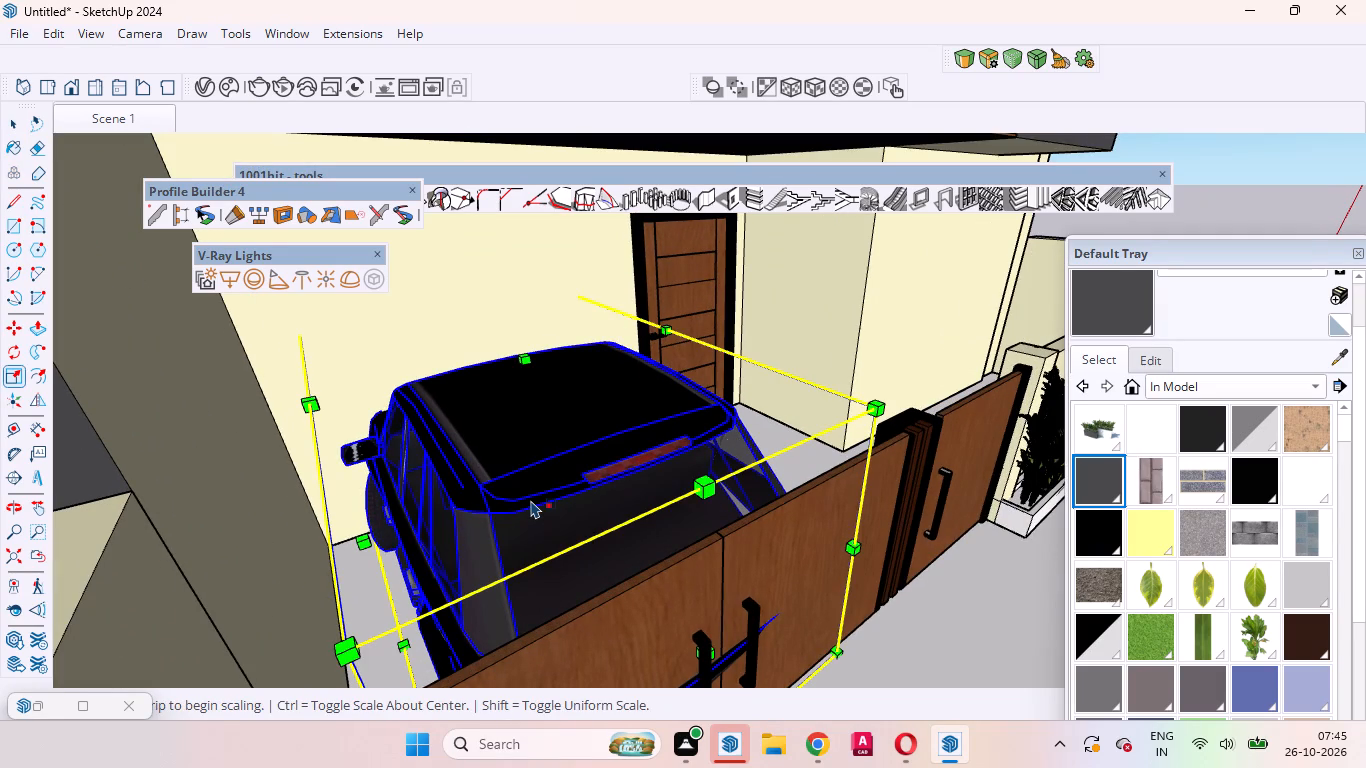
{"action": "scroll", "coordinate": [531, 500], "scroll_direction": "down", "scroll_amount": 10}
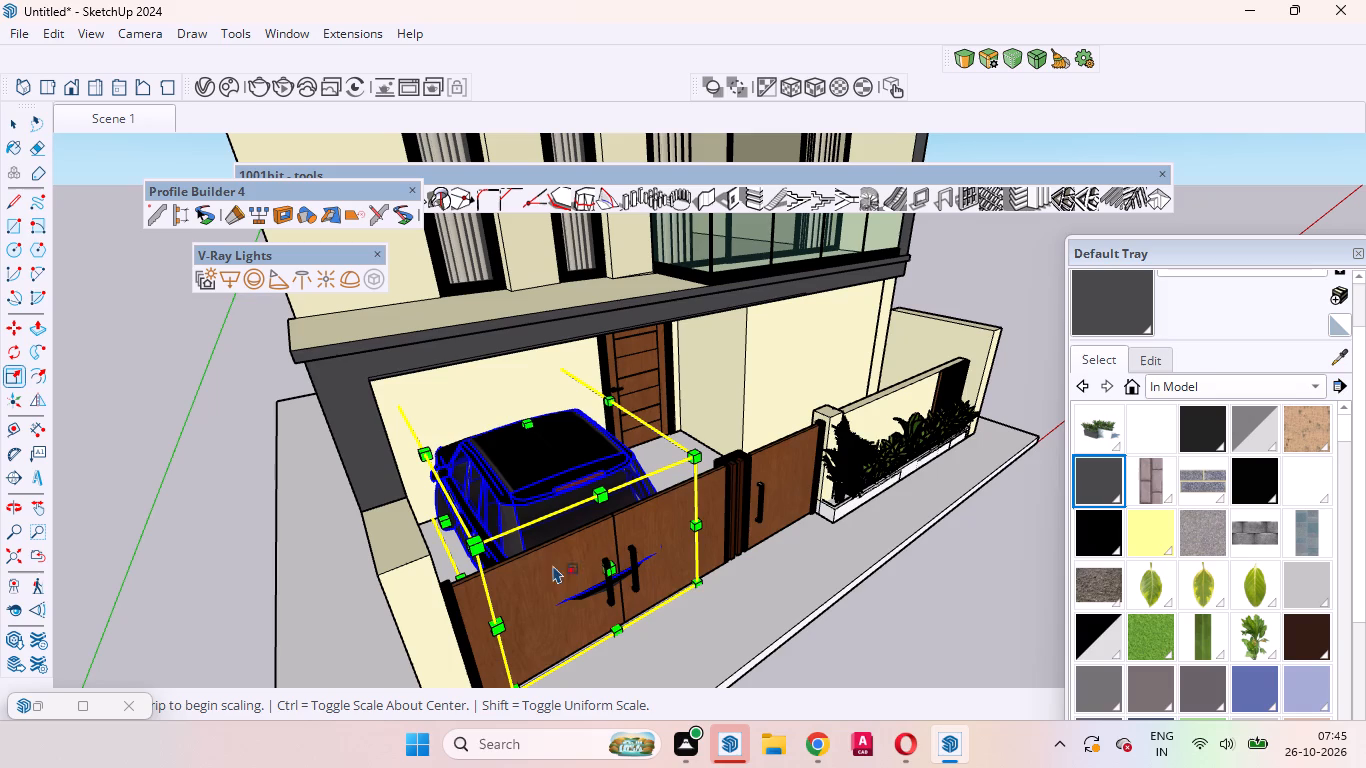
{"action": "left_click", "coordinate": [614, 563]}
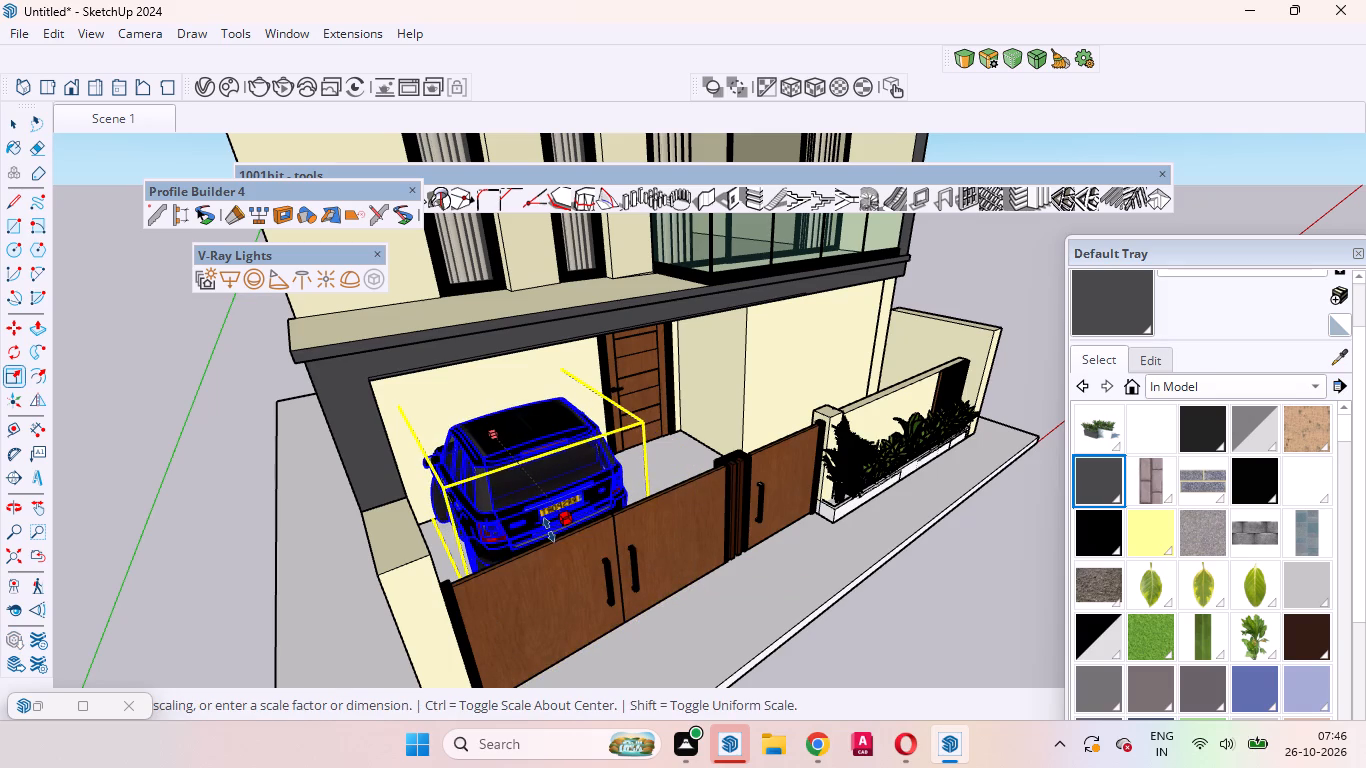
{"action": "scroll", "coordinate": [551, 530], "scroll_direction": "up", "scroll_amount": 8}
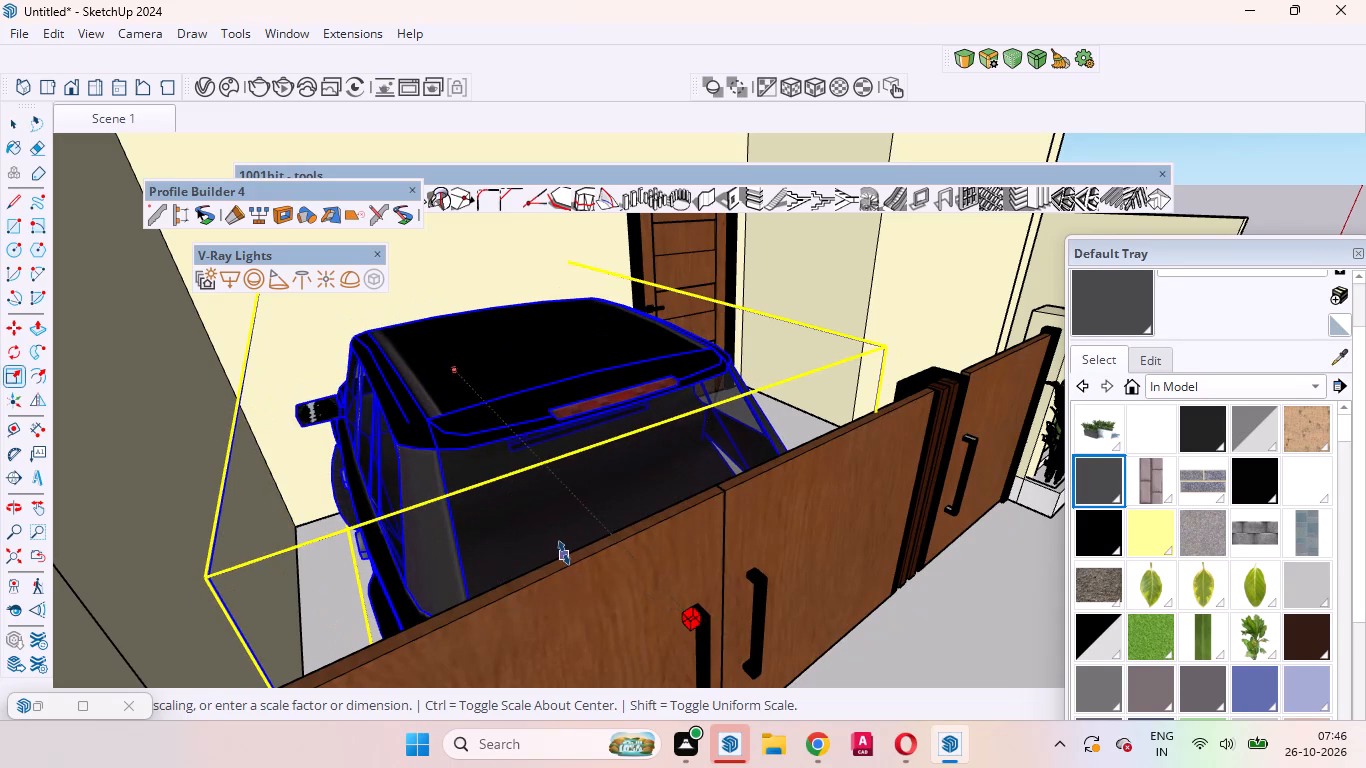
{"action": "left_click", "coordinate": [564, 553]}
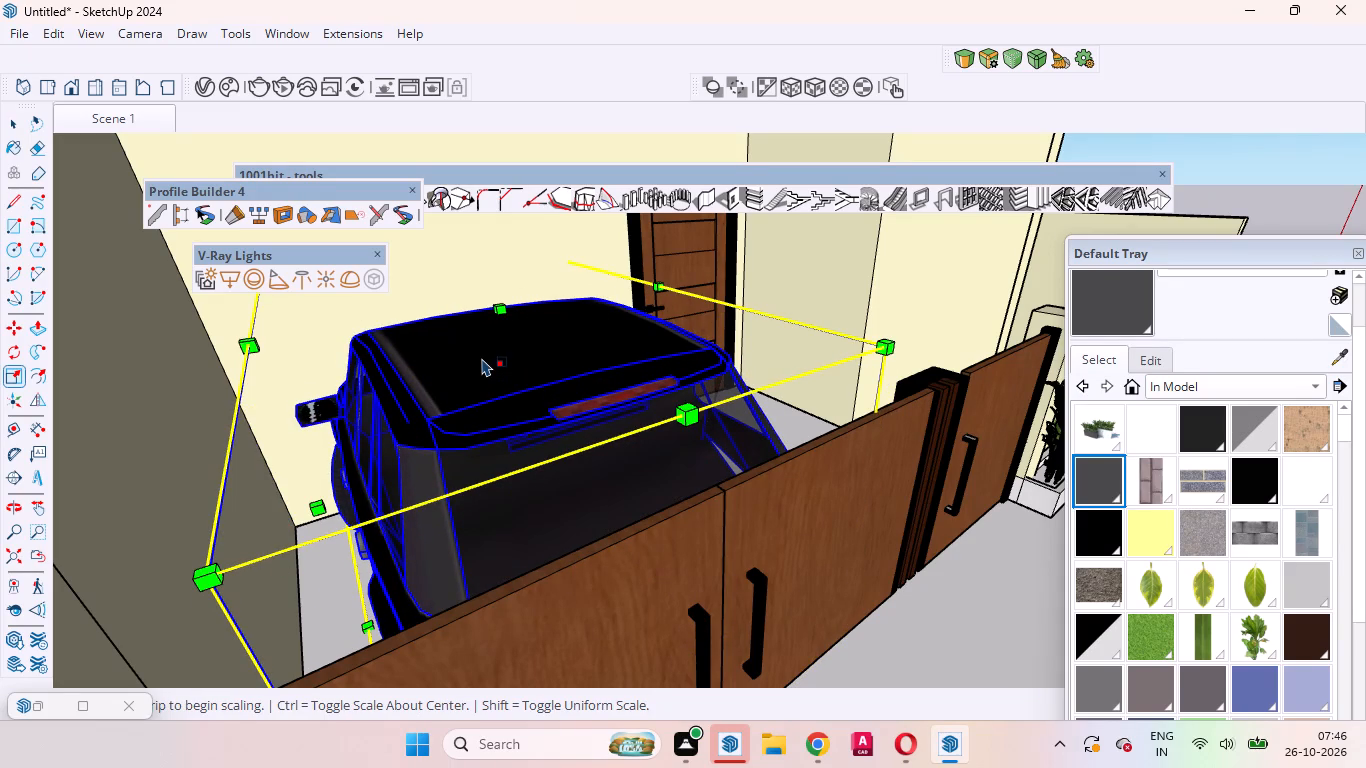
Scale the car's height up slightly from its roof.
{"action": "left_click", "coordinate": [504, 319]}
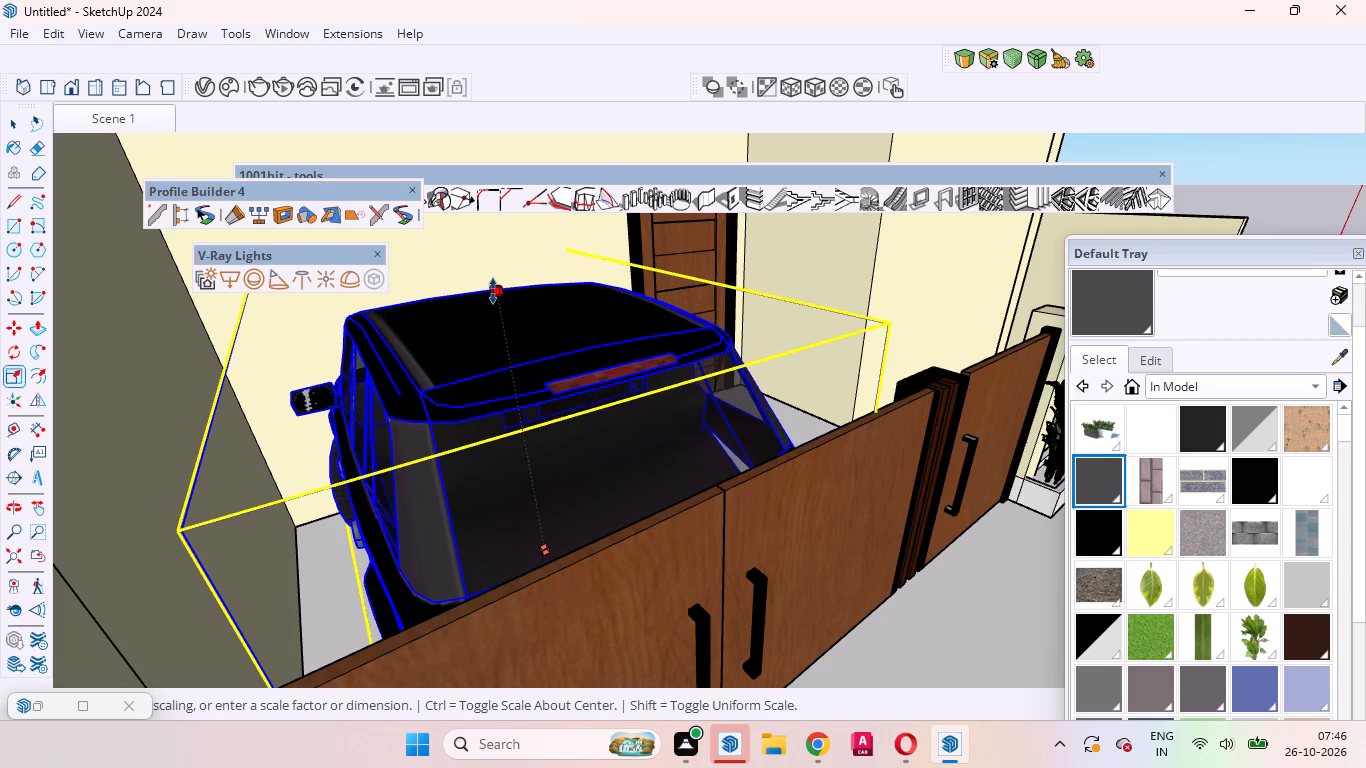
{"action": "left_click", "coordinate": [493, 291]}
{"action": "key", "text": "space"}
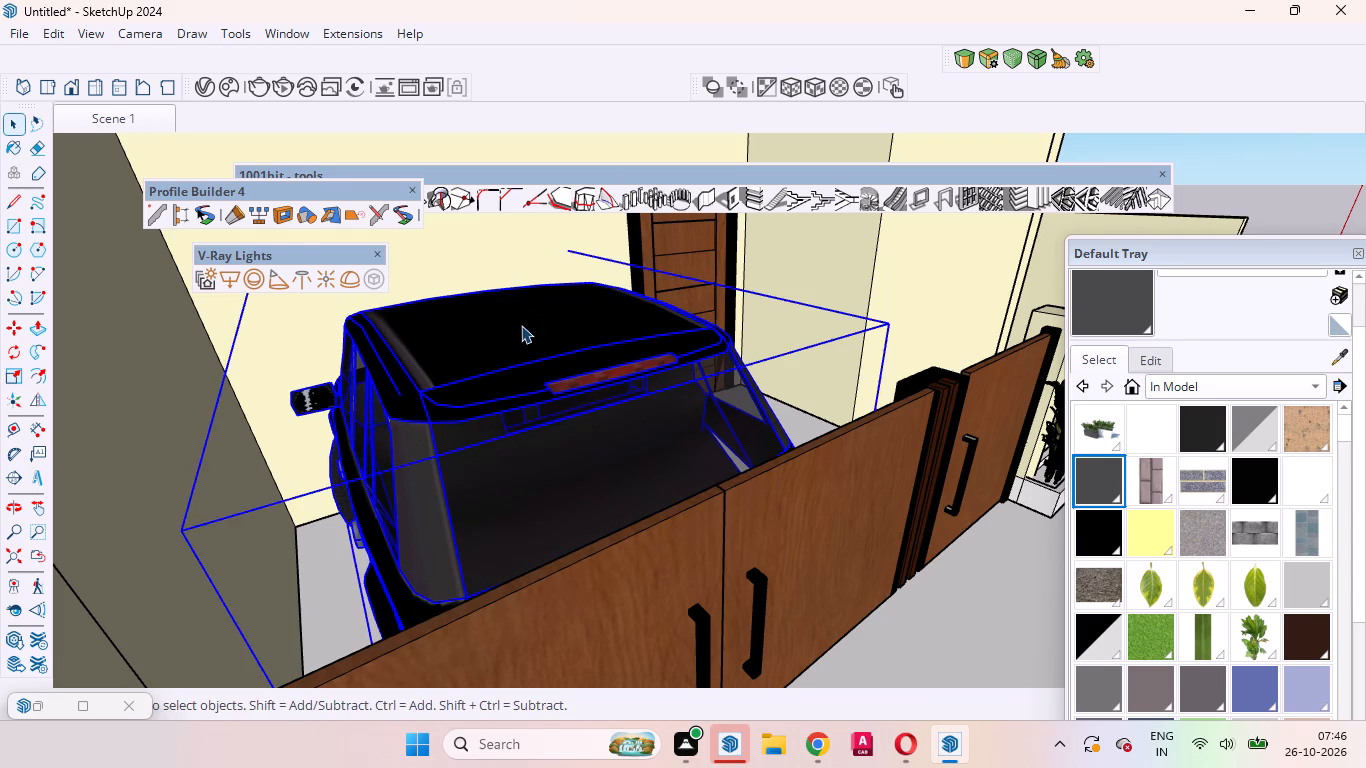
Return to the saved Scene 1 front view of the house and clear the selection.
{"action": "scroll", "coordinate": [521, 325], "scroll_direction": "down", "scroll_amount": 14}
{"action": "middle_click_drag", "start_coordinate": [577, 404], "coordinate": [524, 402]}
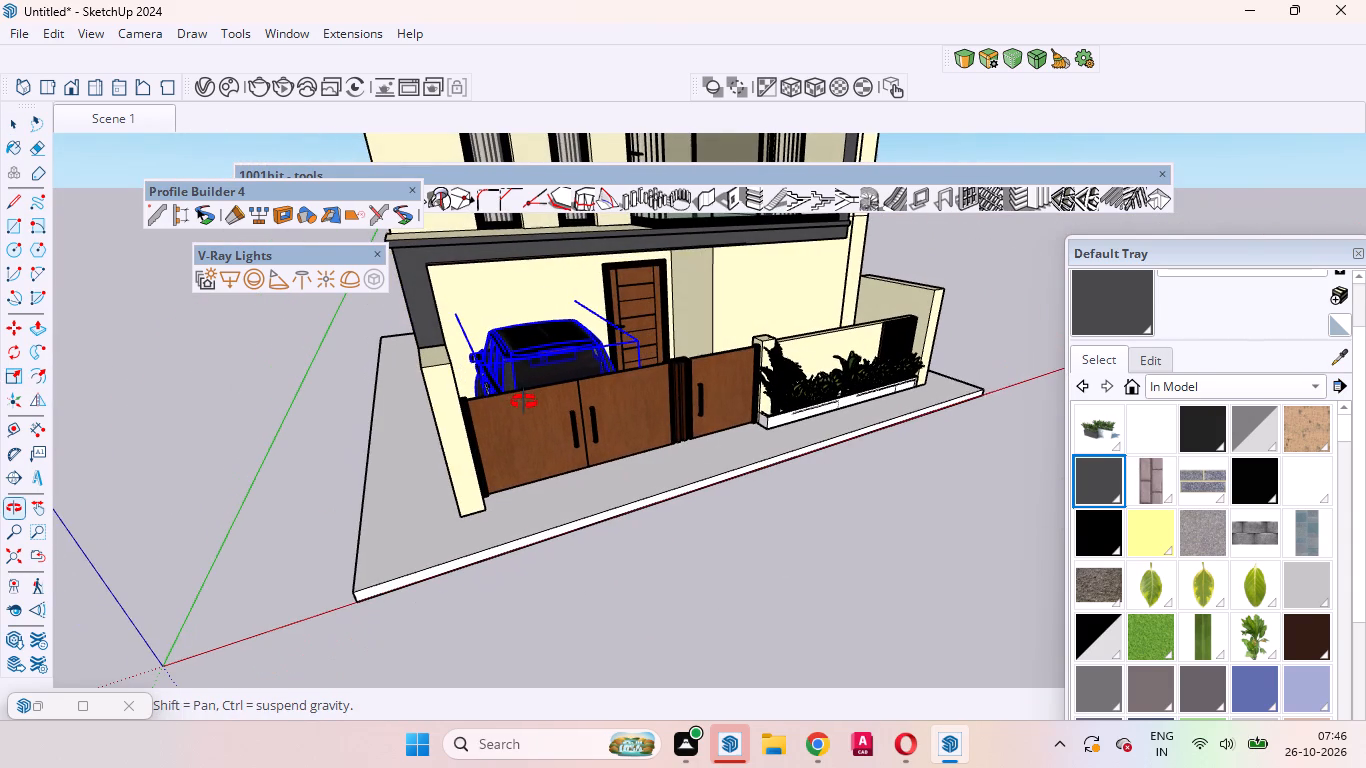
{"action": "middle_click_drag", "start_coordinate": [524, 402], "coordinate": [498, 391]}
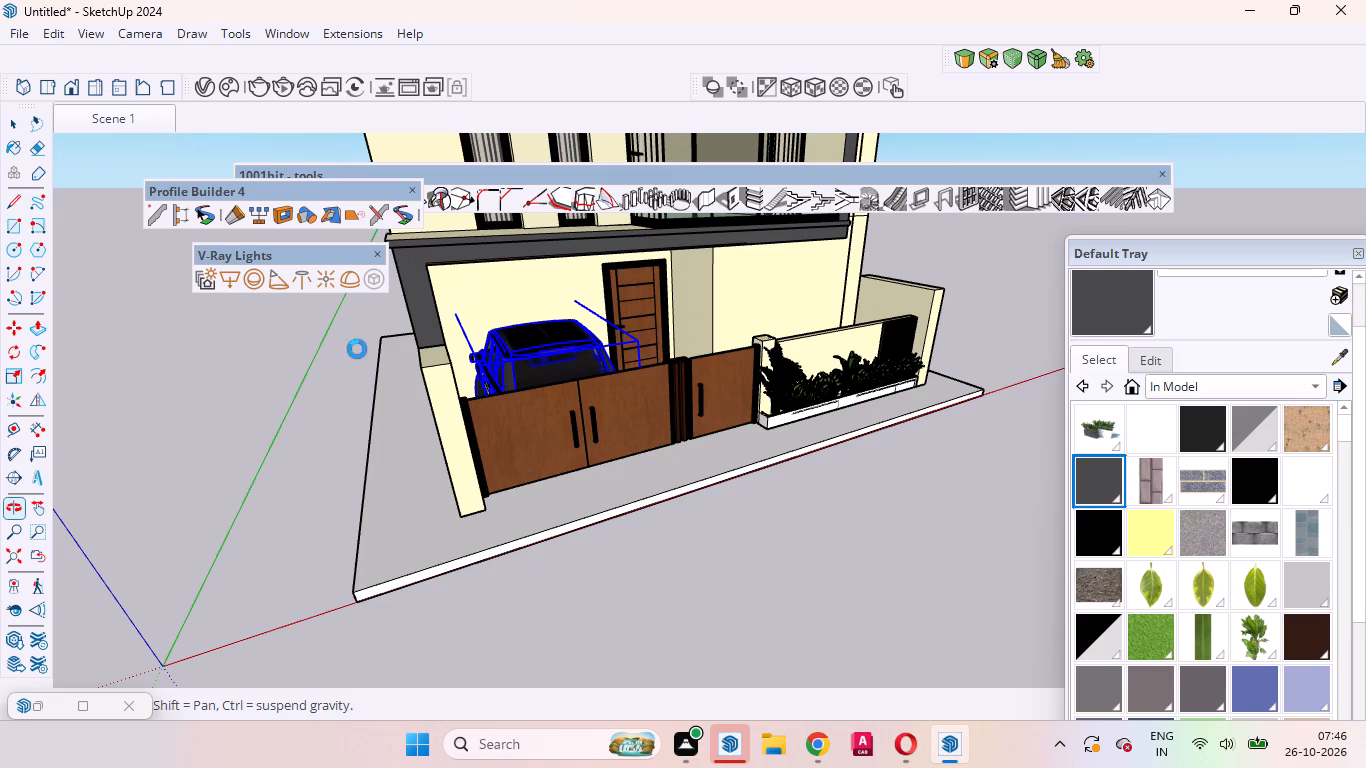
{"action": "left_click", "coordinate": [12, 120]}
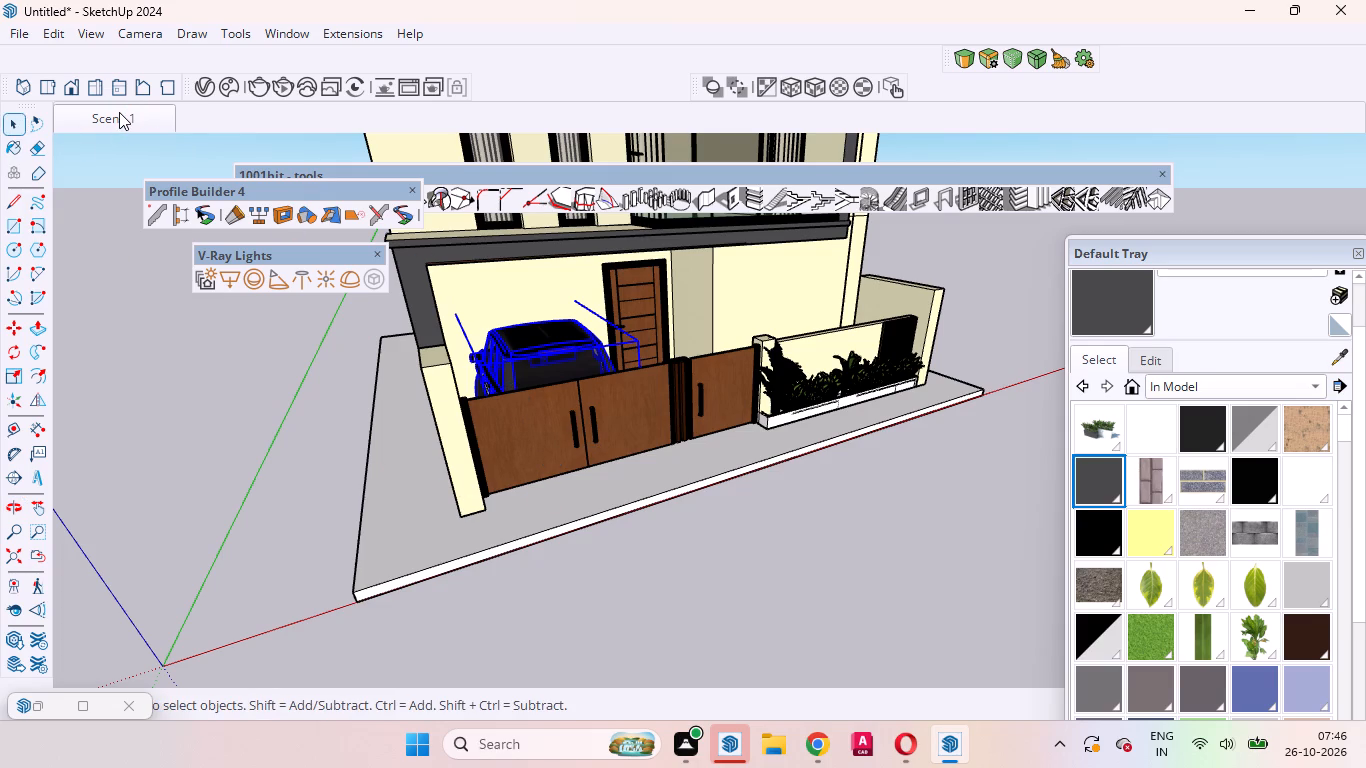
{"action": "left_click", "coordinate": [119, 112]}
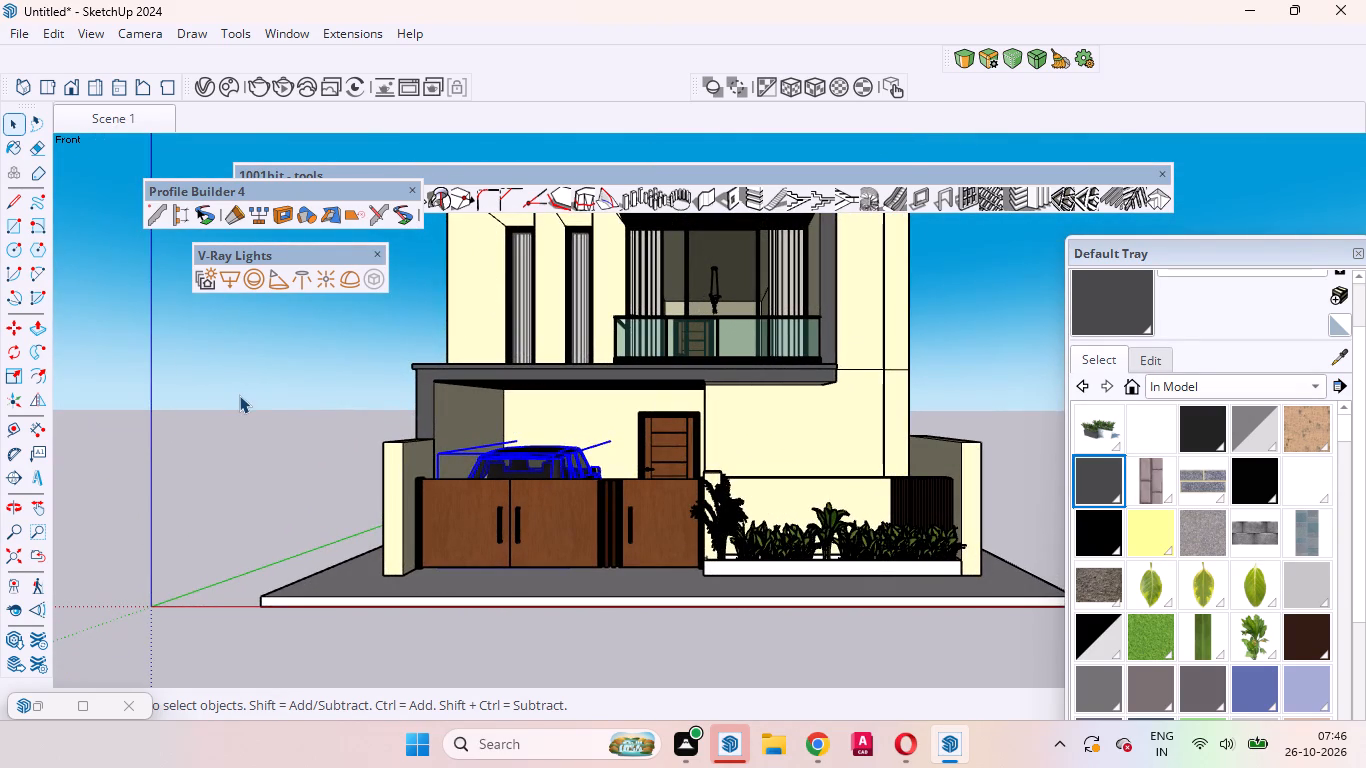
{"action": "left_click", "coordinate": [239, 395]}
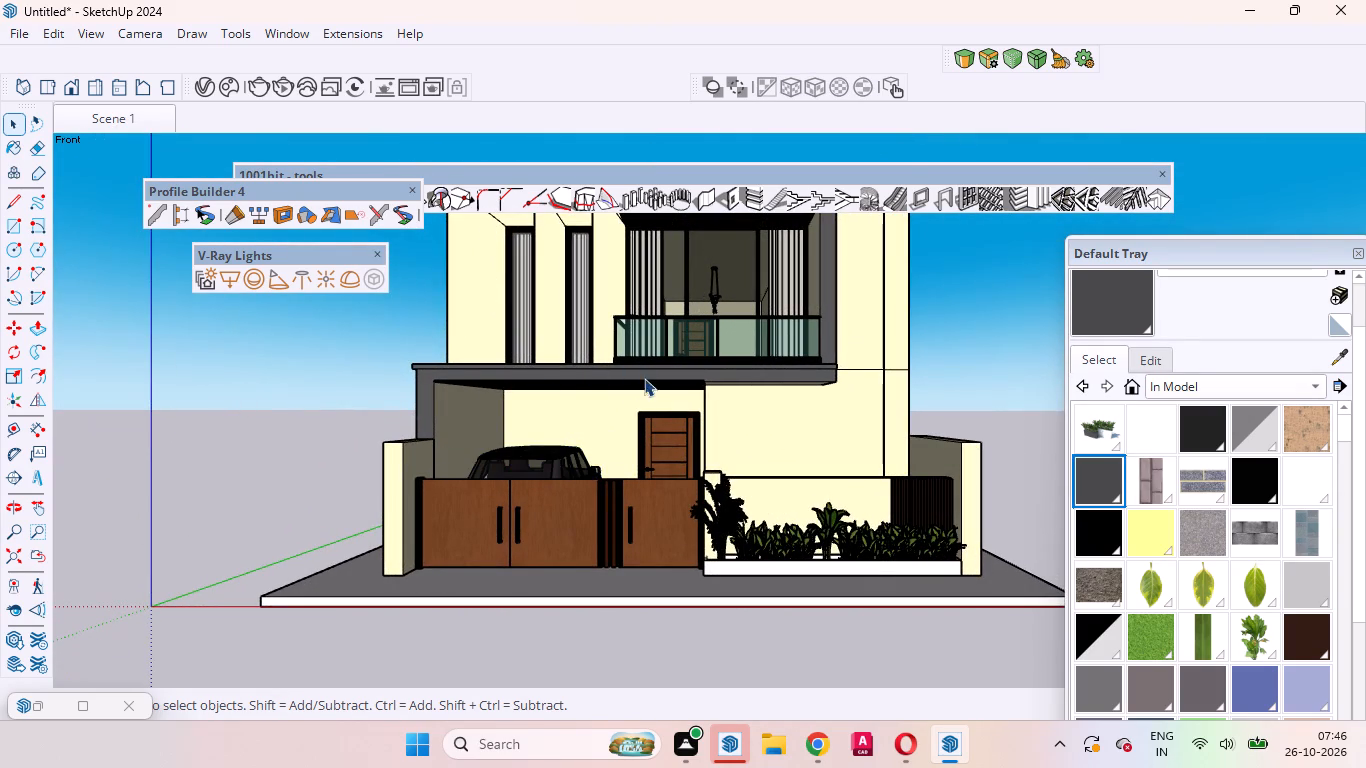
{"action": "left_click", "coordinate": [576, 431]}
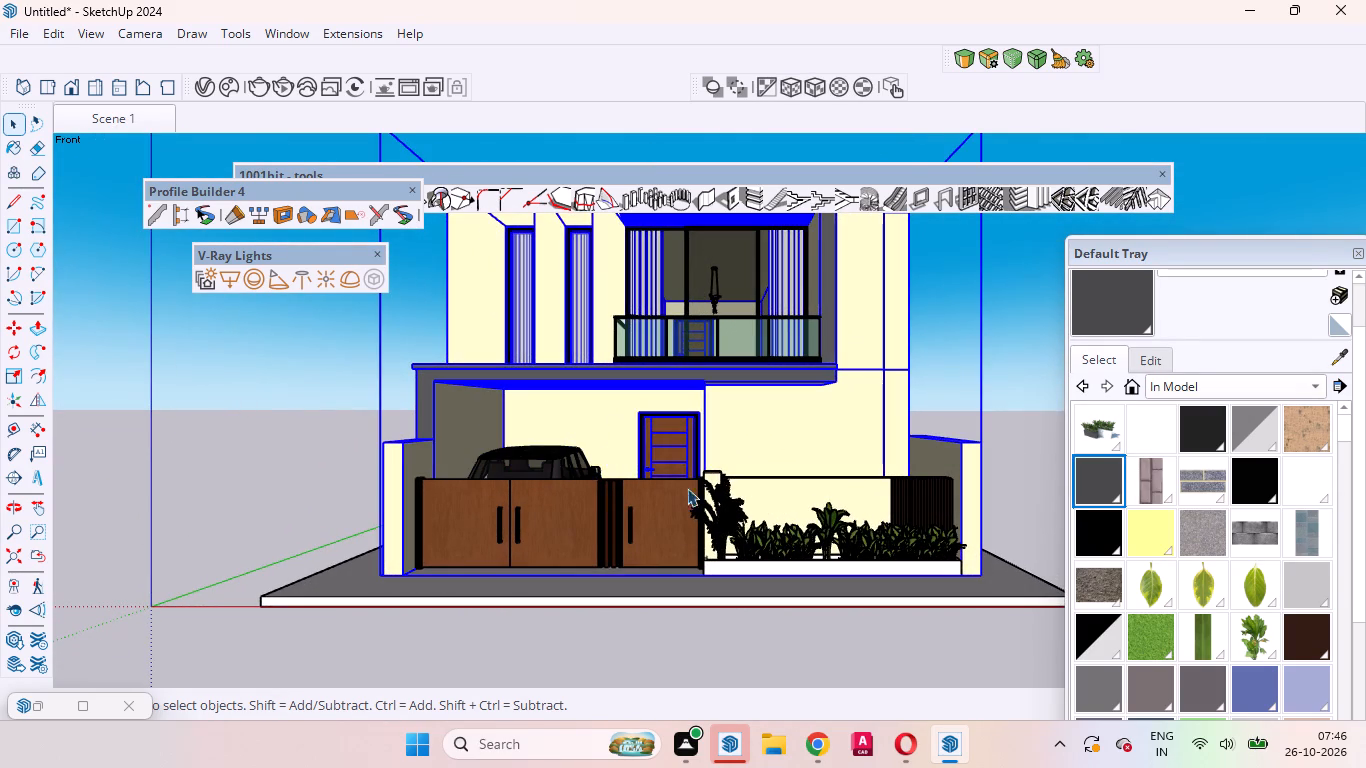
{"action": "left_click", "coordinate": [277, 457]}
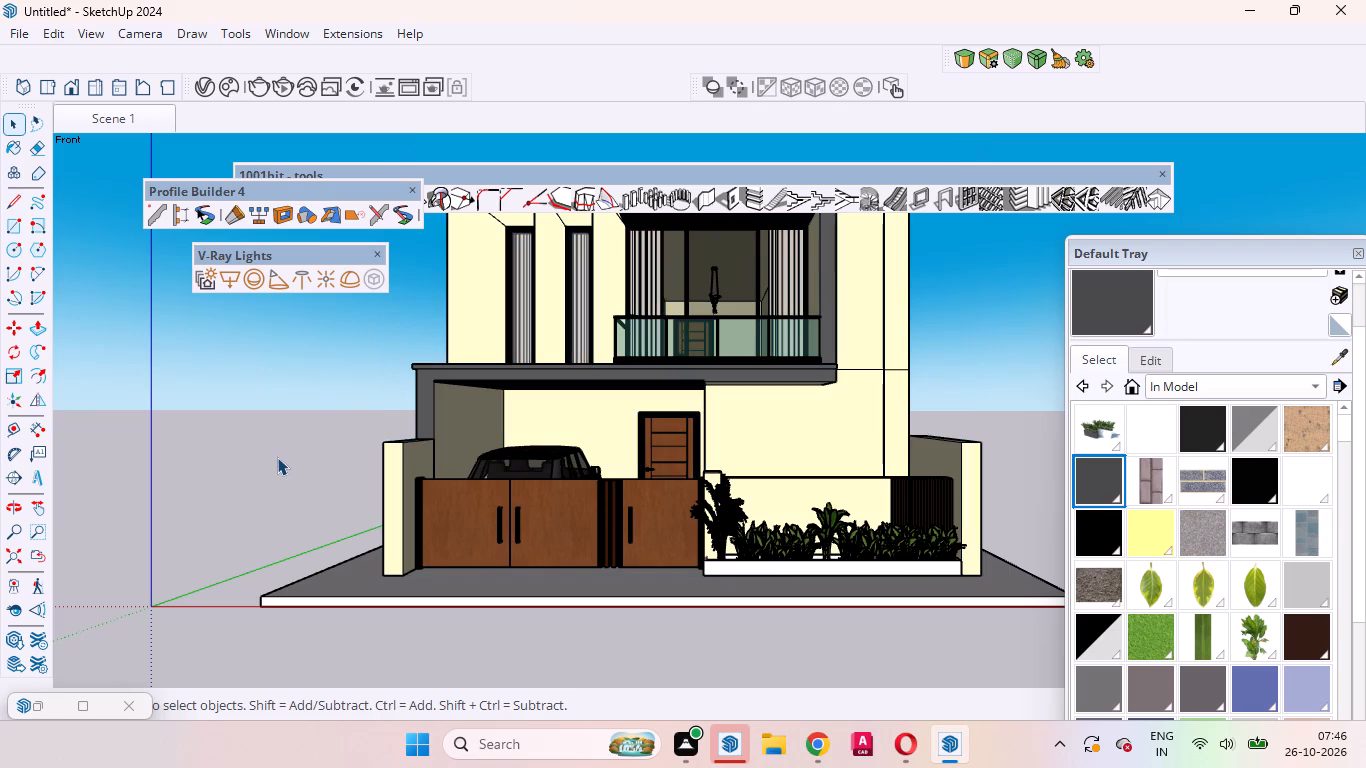
Examine the parked car's fit and proportions behind the gate from several angles, ending back at the Scene 1 view.
{"action": "scroll", "coordinate": [501, 463], "scroll_direction": "up", "scroll_amount": 8, "text": "ctrl"}
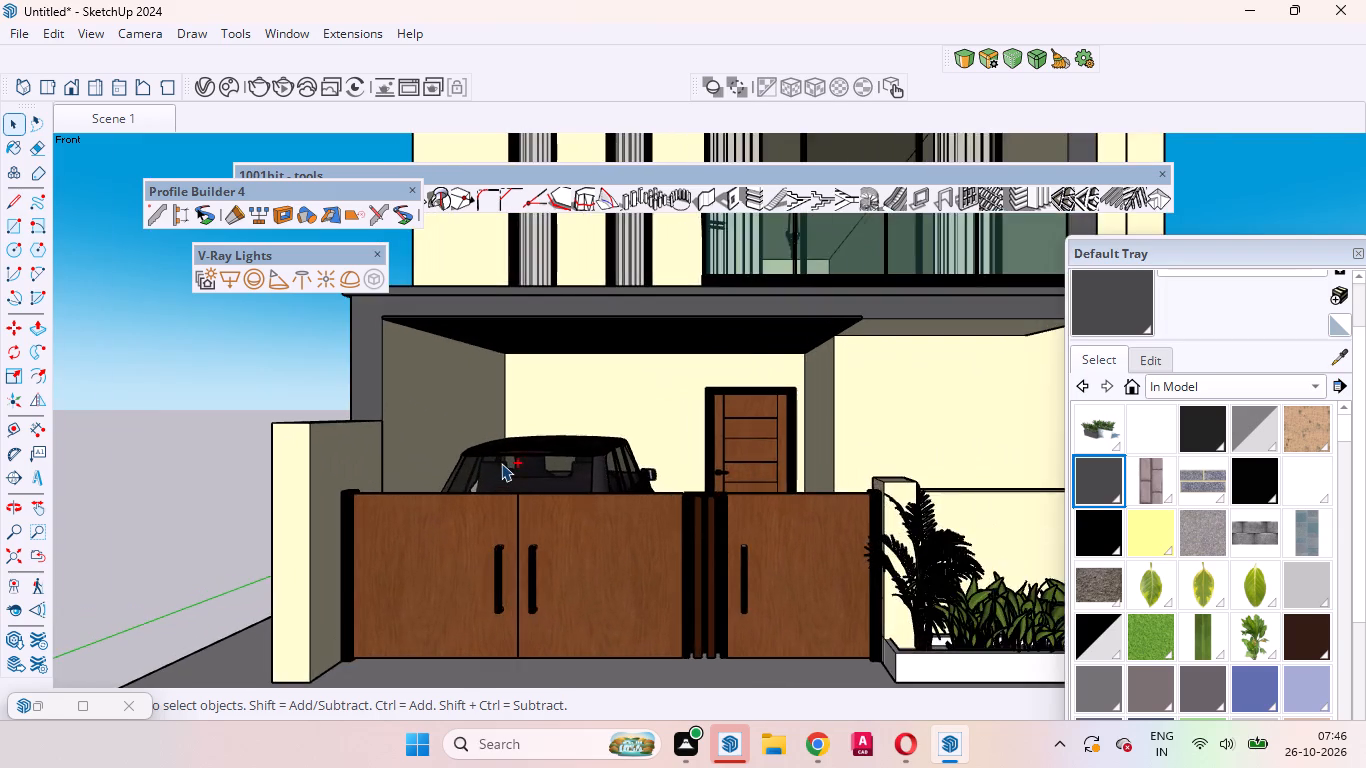
{"action": "scroll", "coordinate": [501, 463], "scroll_direction": "up", "scroll_amount": 3, "text": "ctrl"}
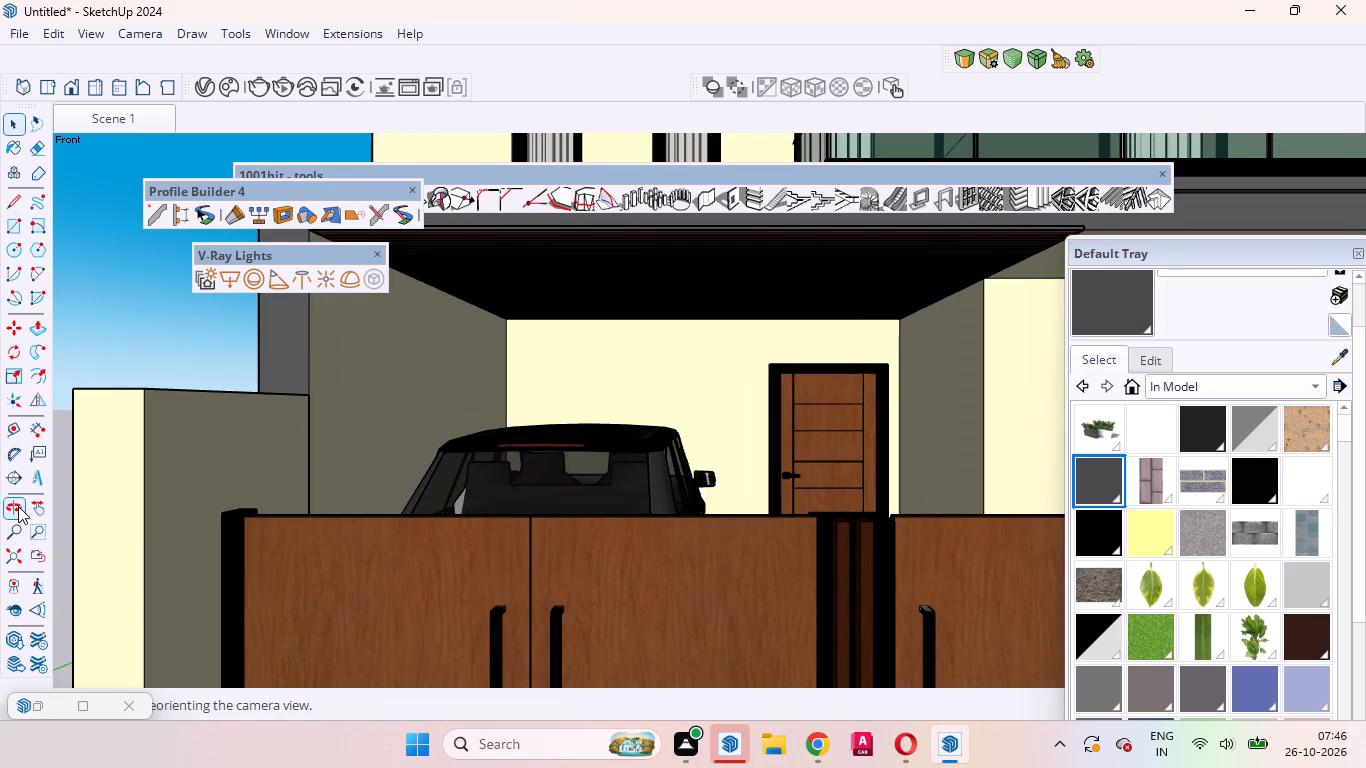
{"action": "left_click_drag", "start_coordinate": [18, 506], "coordinate": [435, 415]}
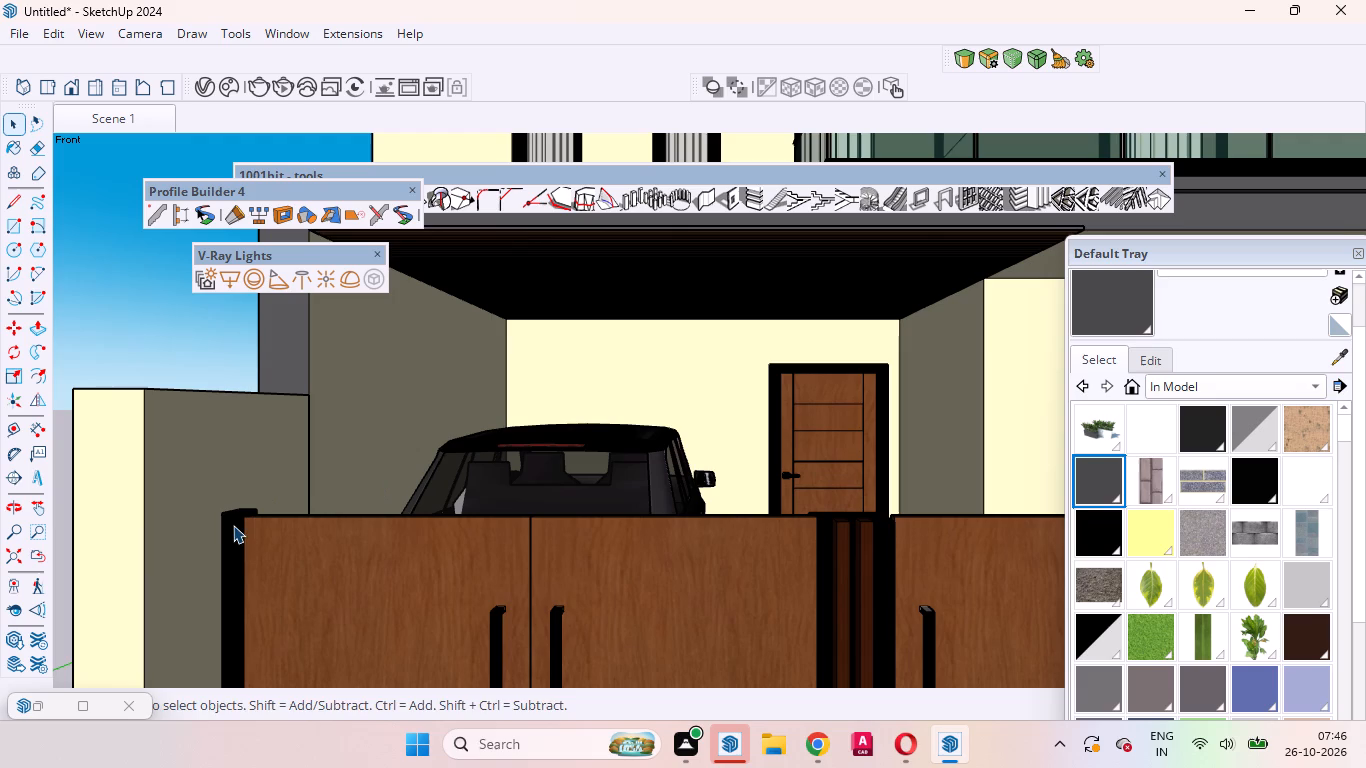
{"action": "left_click_drag", "start_coordinate": [19, 512], "coordinate": [420, 468]}
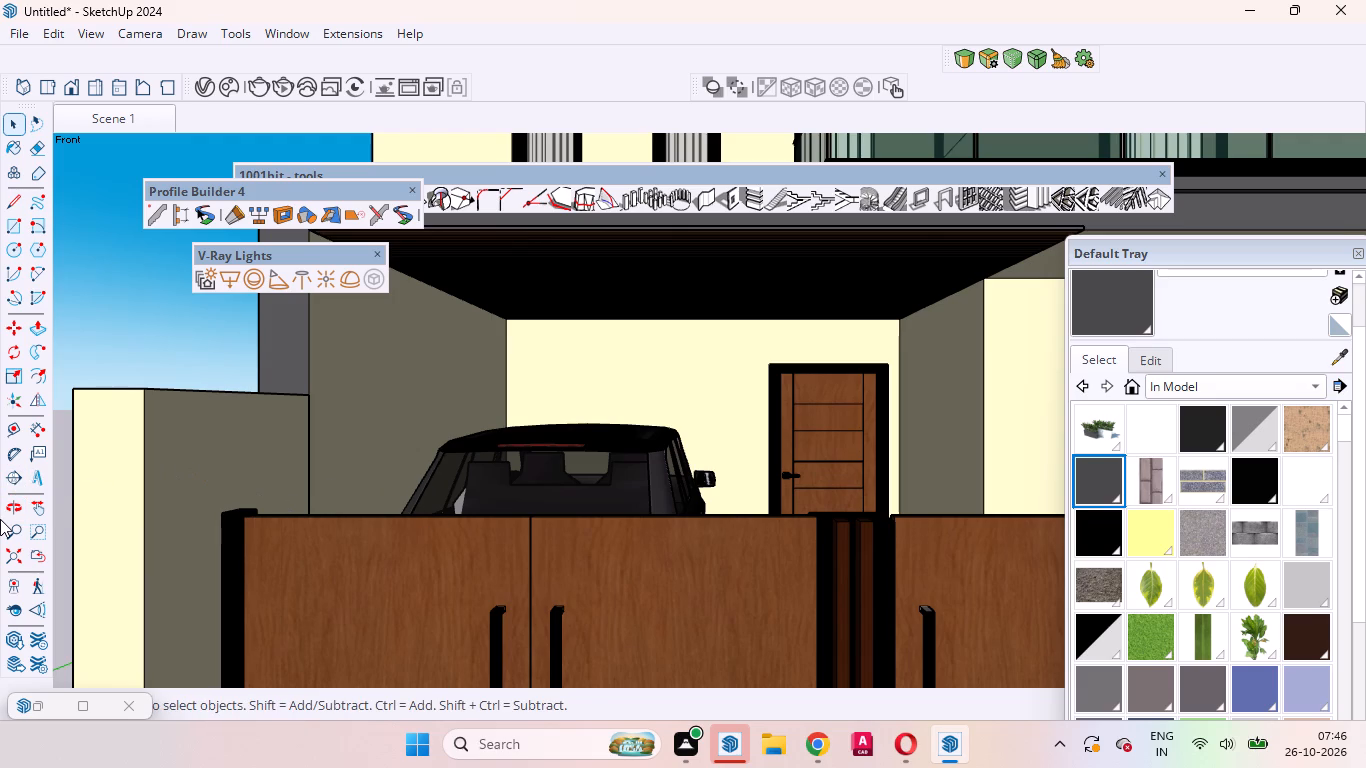
{"action": "left_click", "coordinate": [14, 508]}
{"action": "left_click_drag", "start_coordinate": [14, 508], "coordinate": [477, 484]}
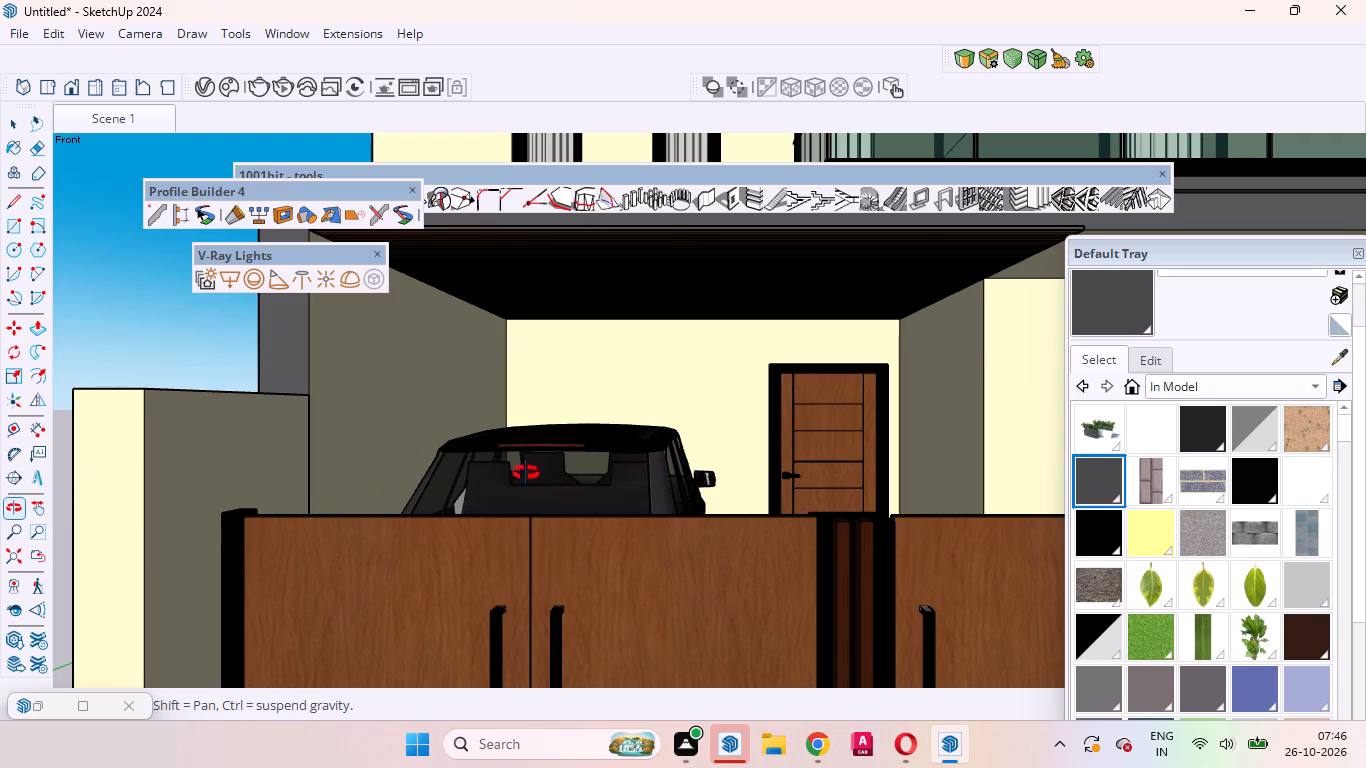
{"action": "left_click_drag", "start_coordinate": [591, 451], "coordinate": [407, 515]}
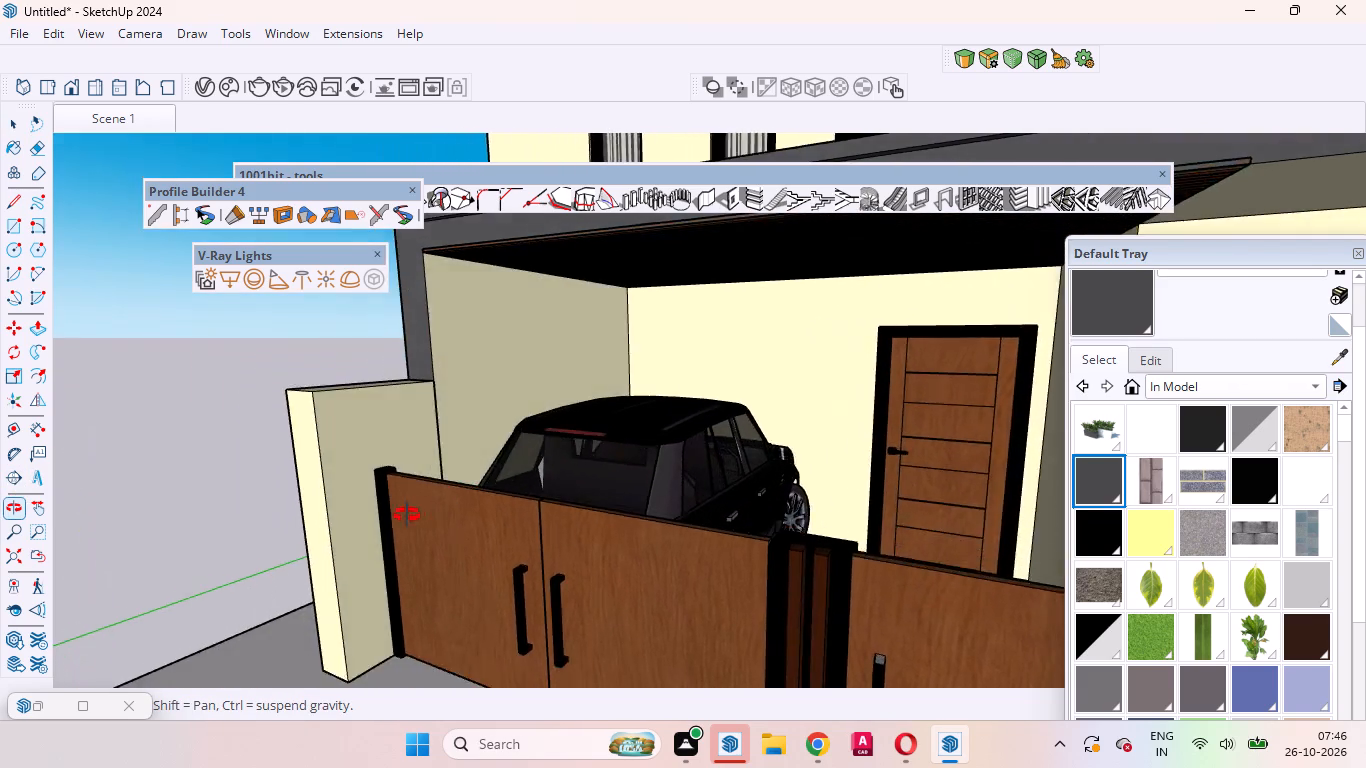
{"action": "left_click_drag", "start_coordinate": [407, 515], "coordinate": [337, 510]}
{"action": "left_click_drag", "start_coordinate": [758, 484], "coordinate": [607, 515]}
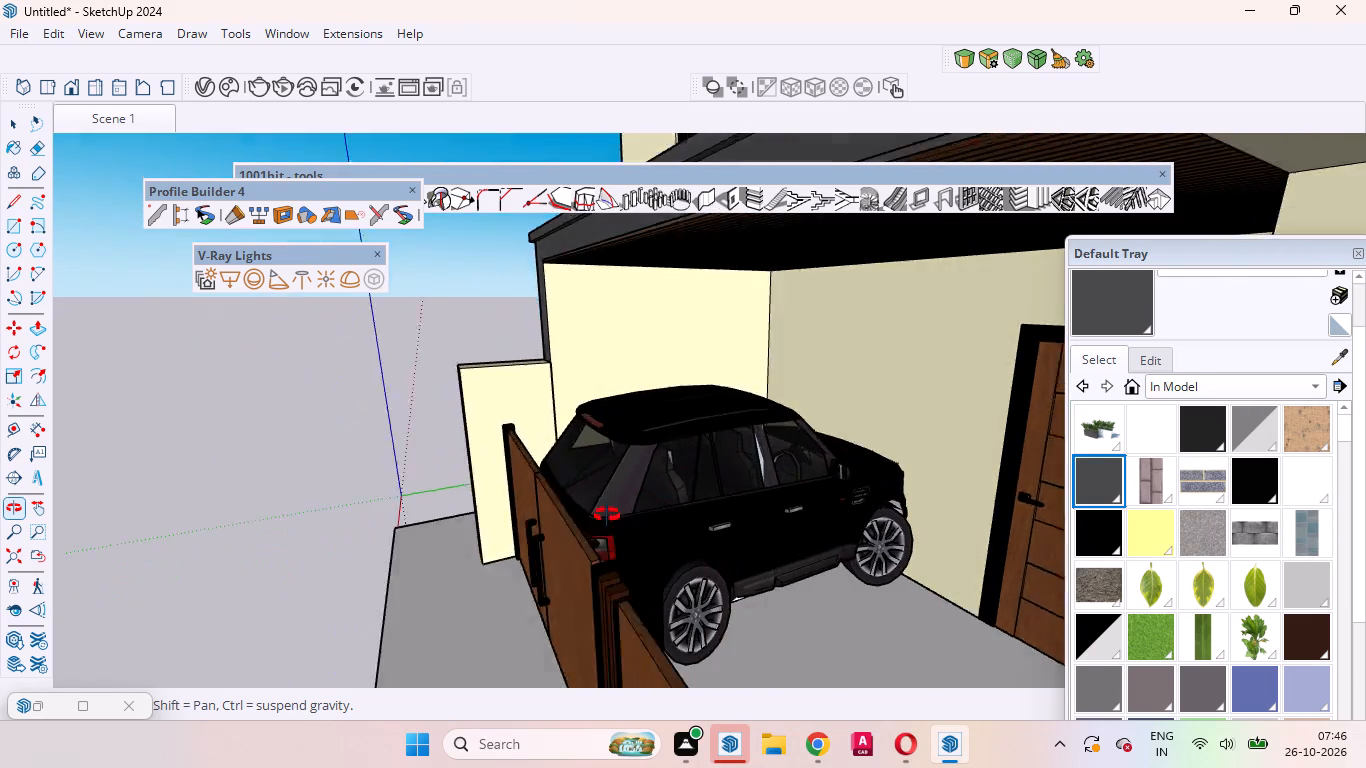
{"action": "left_click_drag", "start_coordinate": [607, 515], "coordinate": [562, 522]}
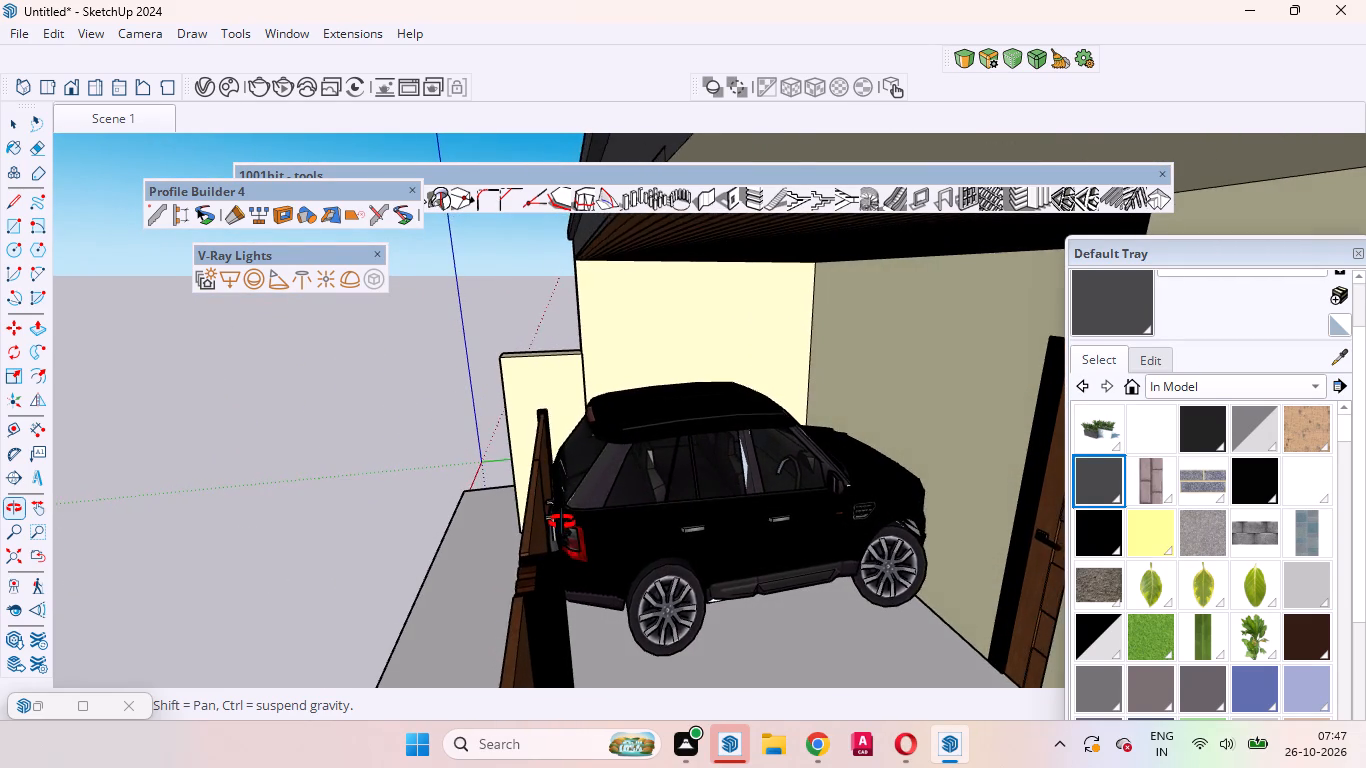
{"action": "left_click_drag", "start_coordinate": [562, 522], "coordinate": [910, 593]}
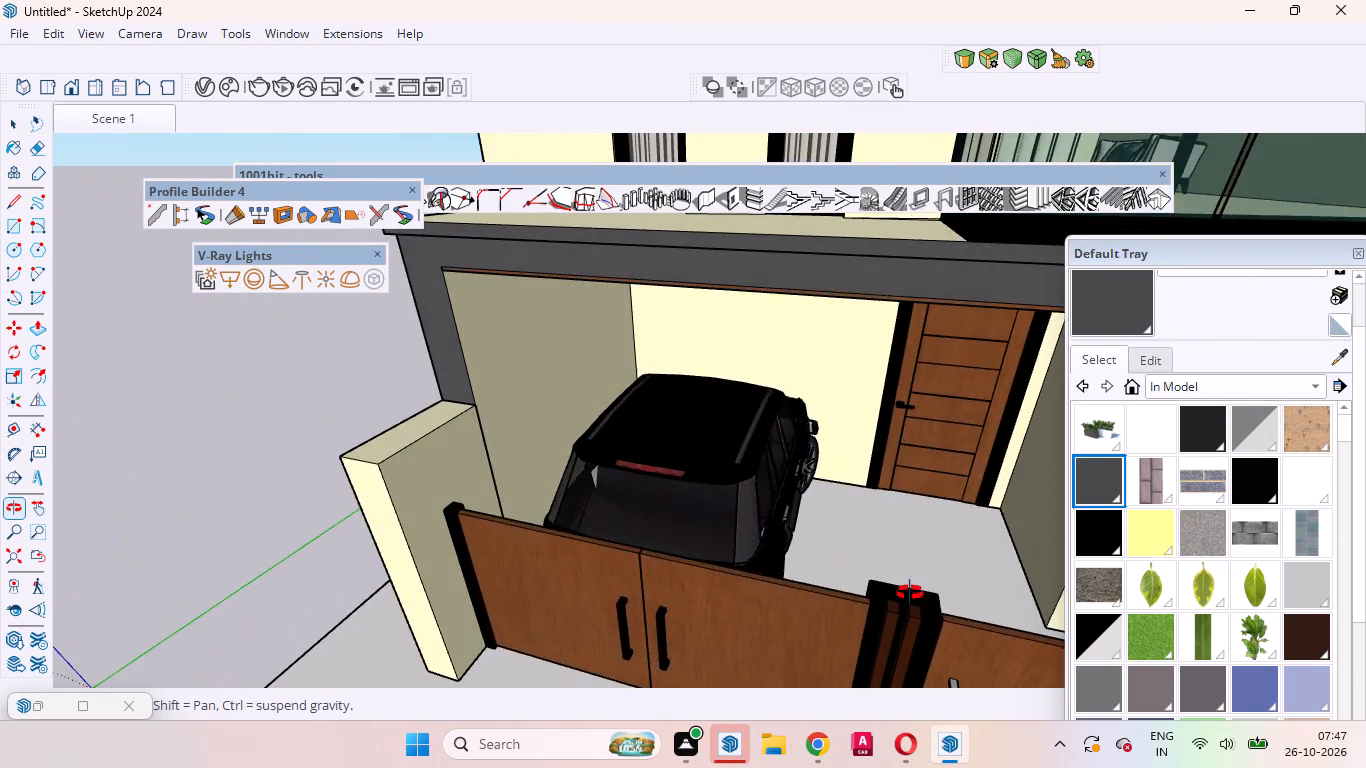
{"action": "left_click_drag", "start_coordinate": [910, 593], "coordinate": [1012, 499]}
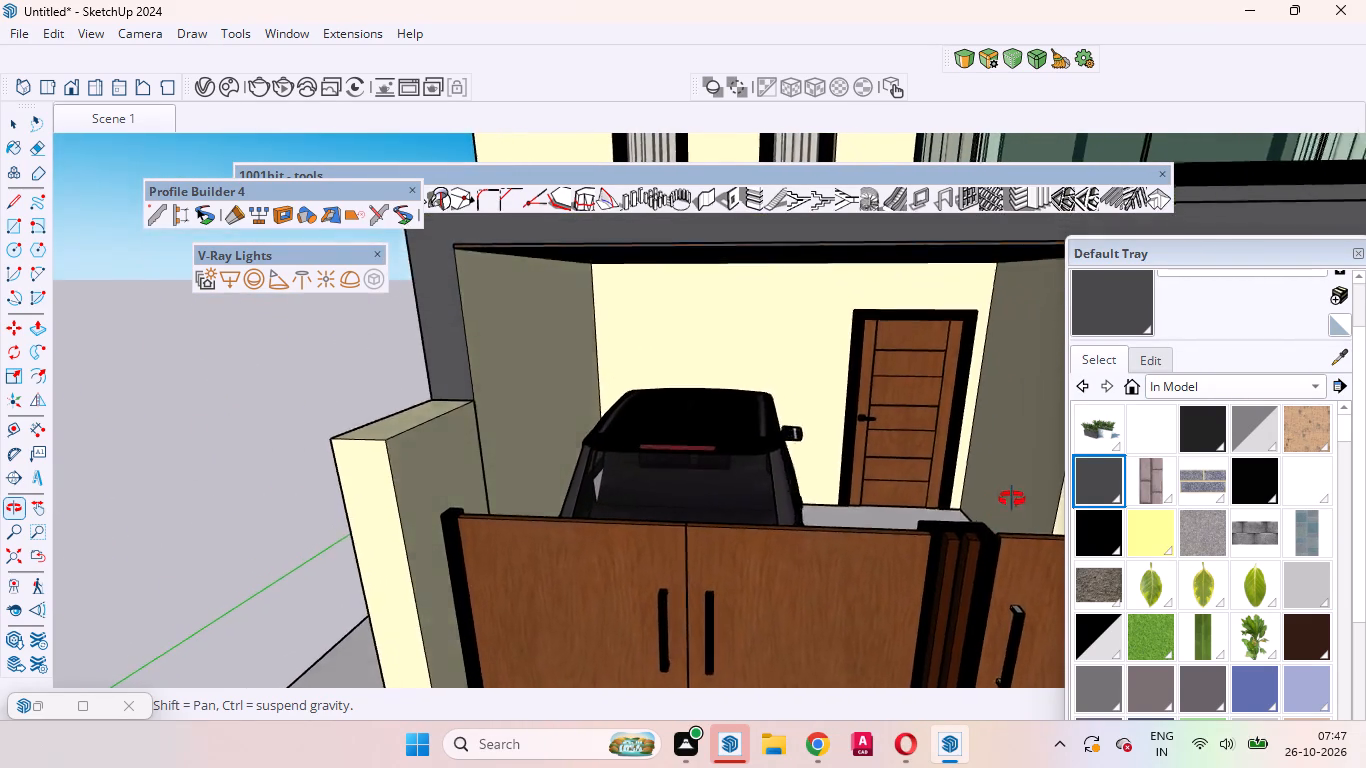
{"action": "left_click_drag", "start_coordinate": [1012, 499], "coordinate": [1010, 449]}
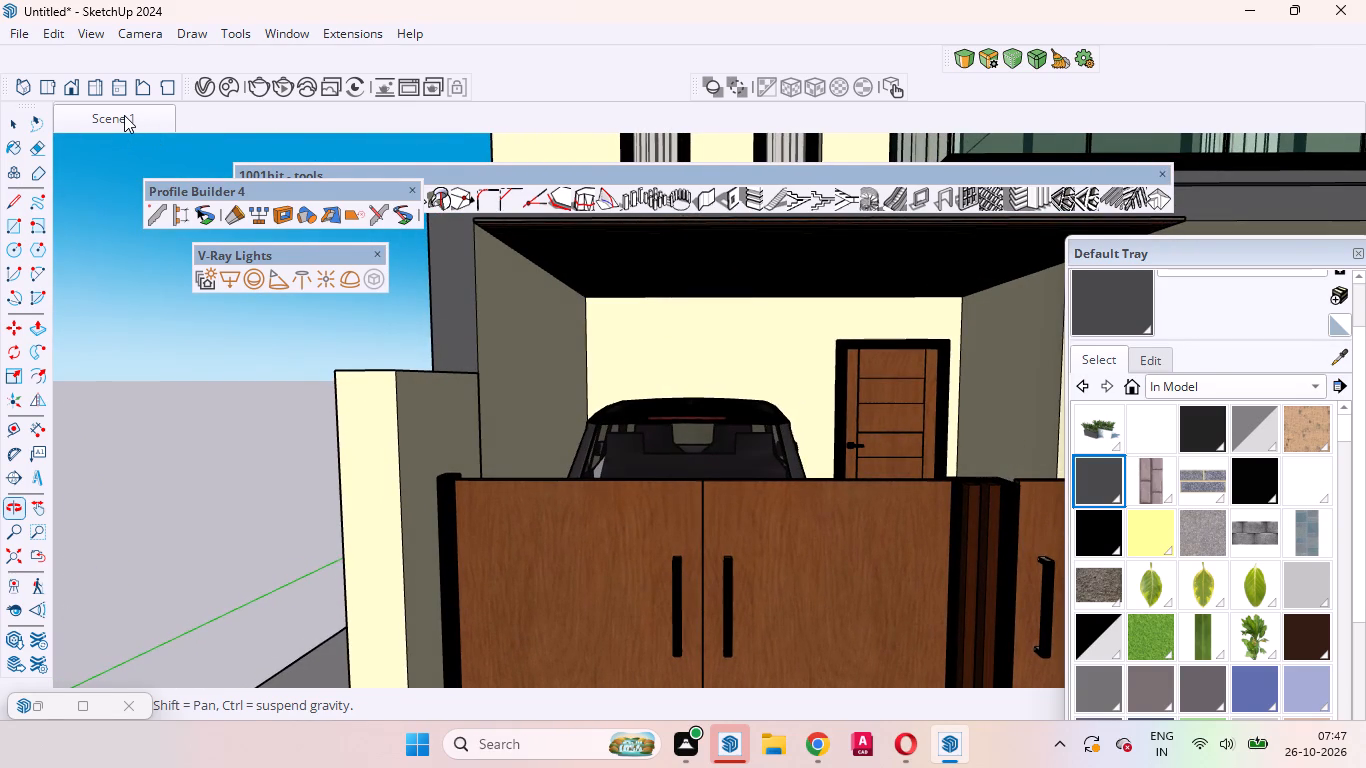
{"action": "left_click", "coordinate": [124, 115]}
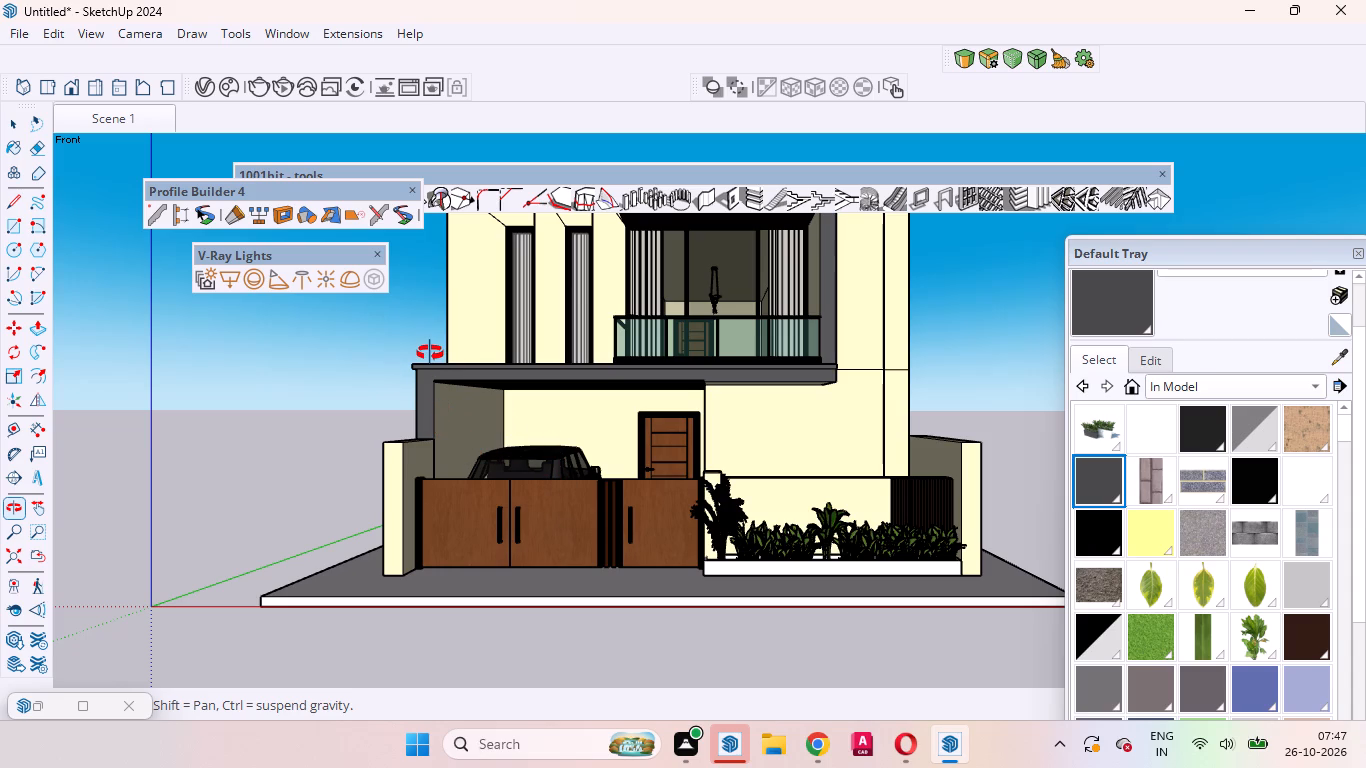
{"action": "key", "text": "space"}
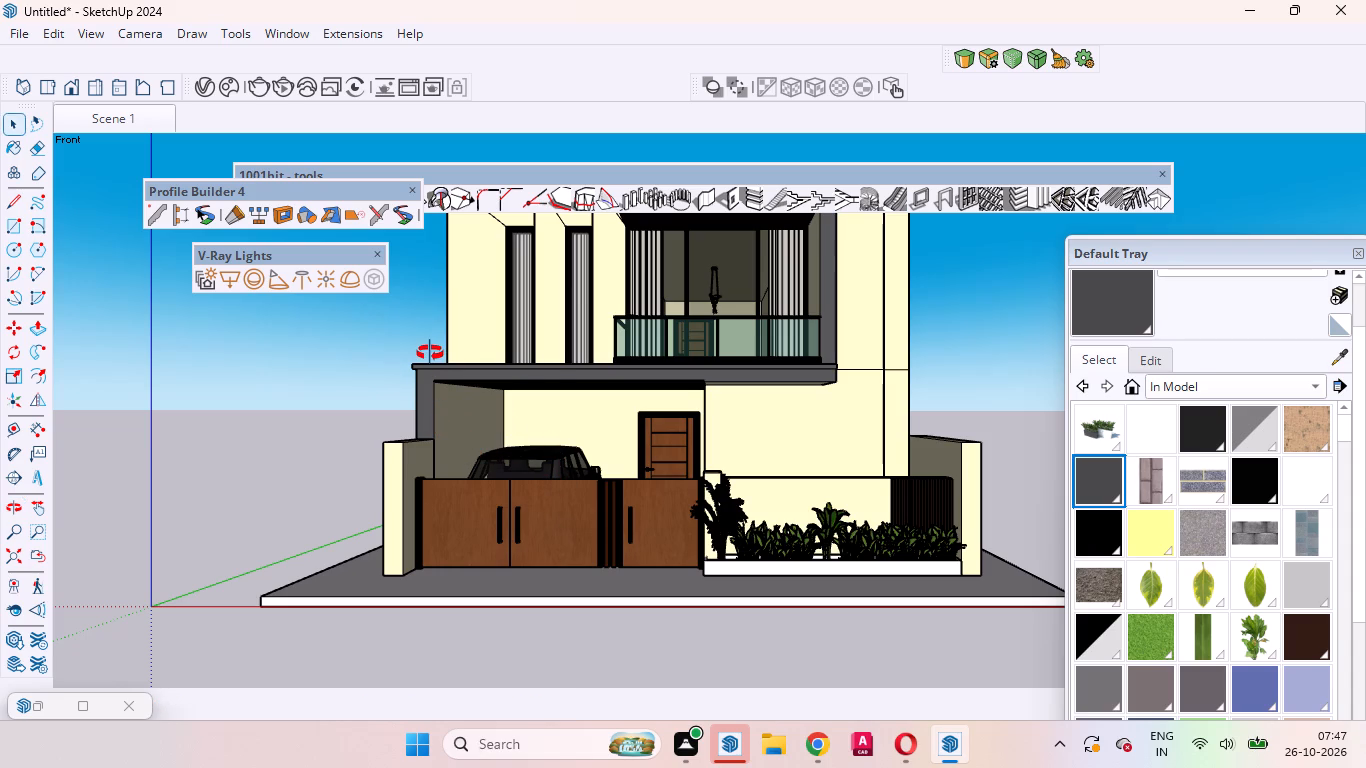
Close the floating 1001bit tools set that covers the upper part of the house.
{"action": "left_click", "coordinate": [1161, 170]}
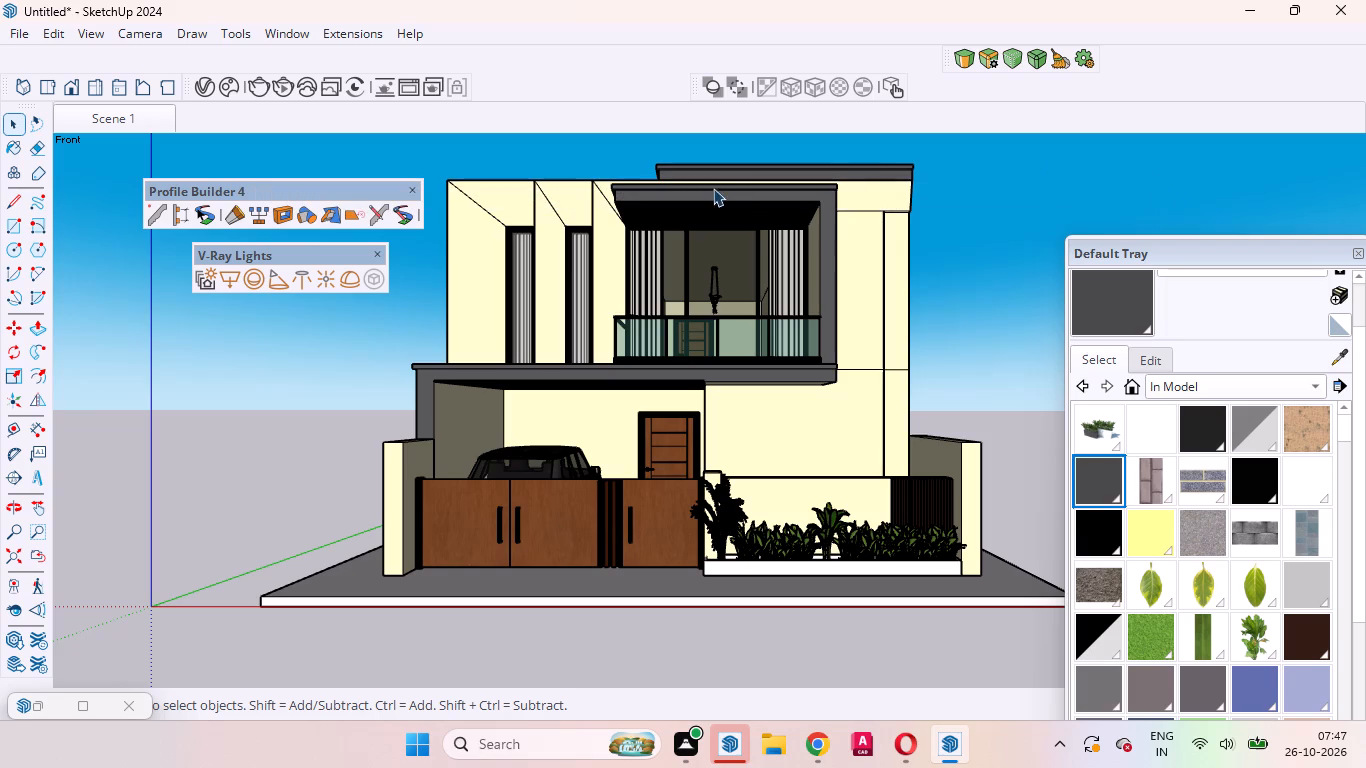
Close the floating Profile Builder 4 and V-Ray Lights tool sets covering the model view.
{"action": "left_click", "coordinate": [412, 186]}
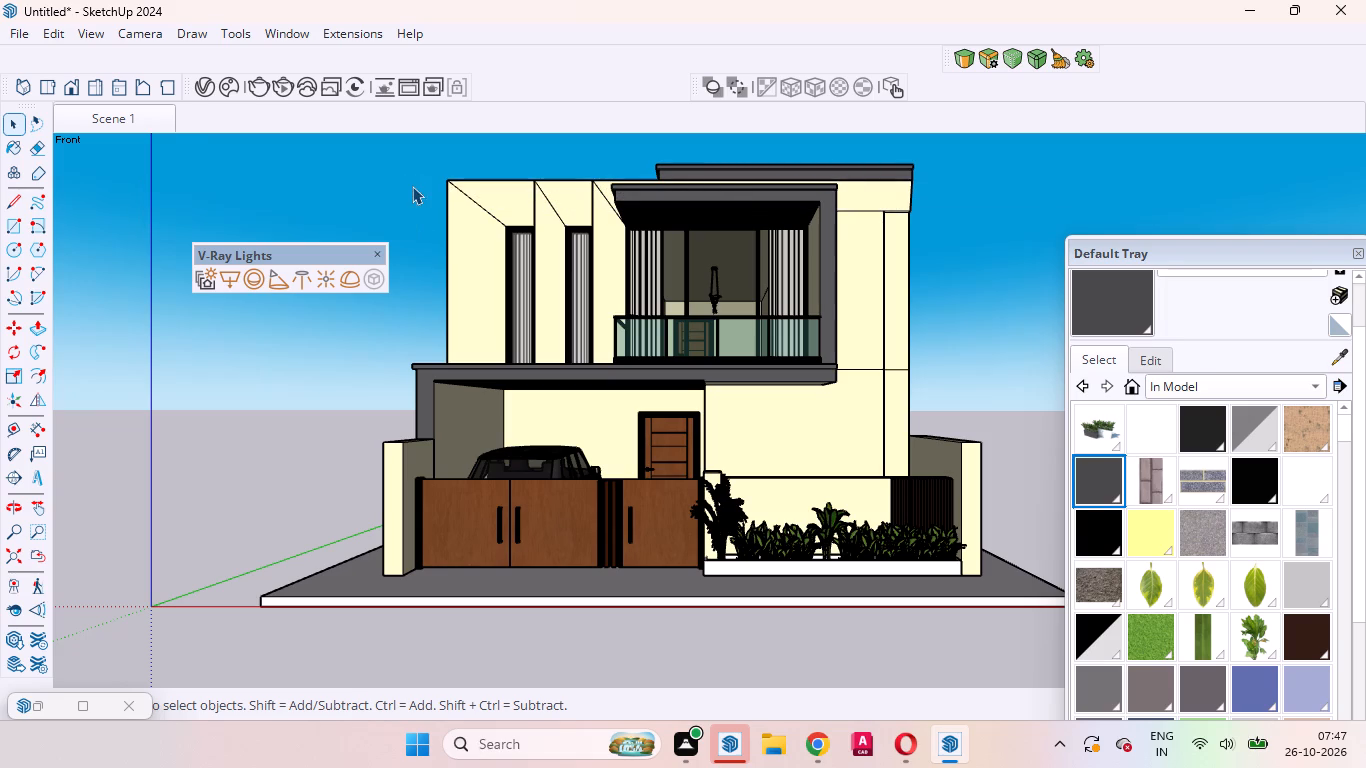
{"action": "left_click", "coordinate": [372, 252]}
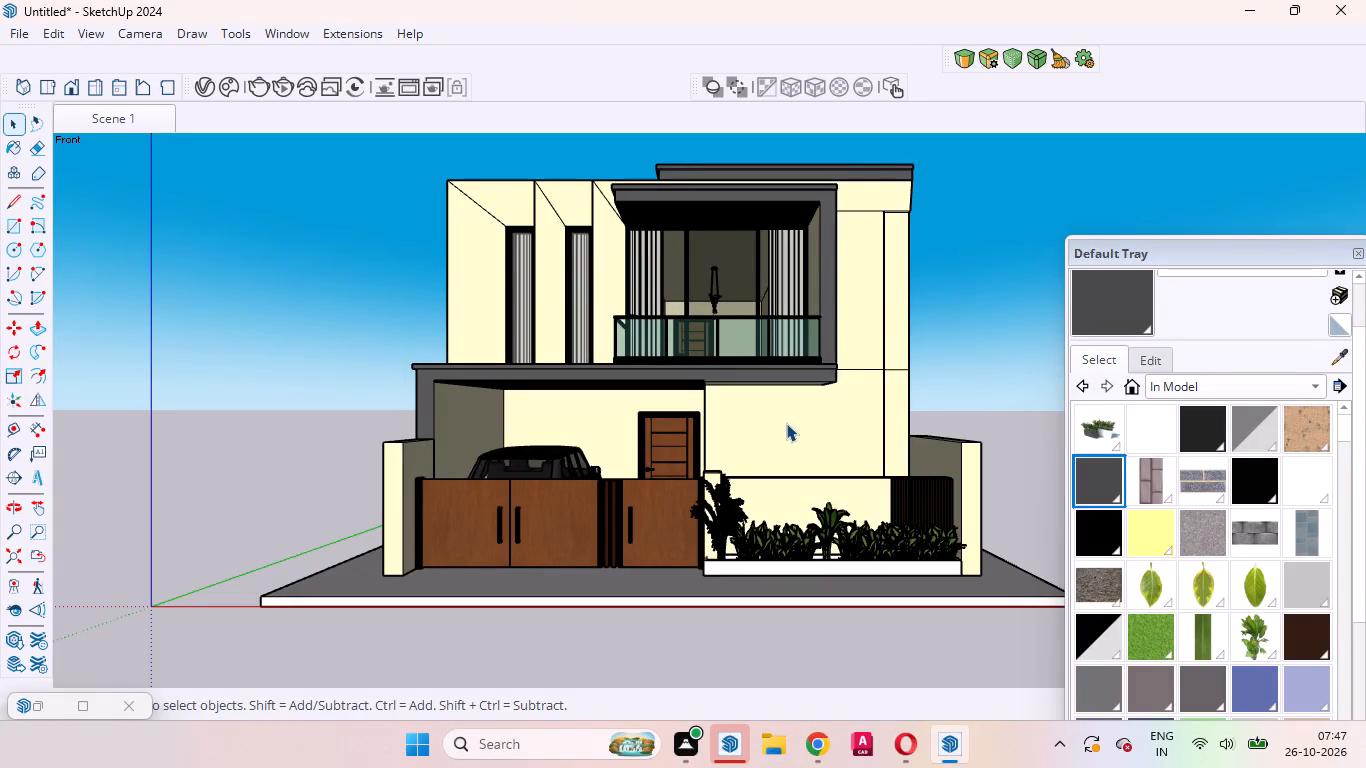
Search the 3D Warehouse for plants.
{"action": "left_click", "coordinate": [296, 29]}
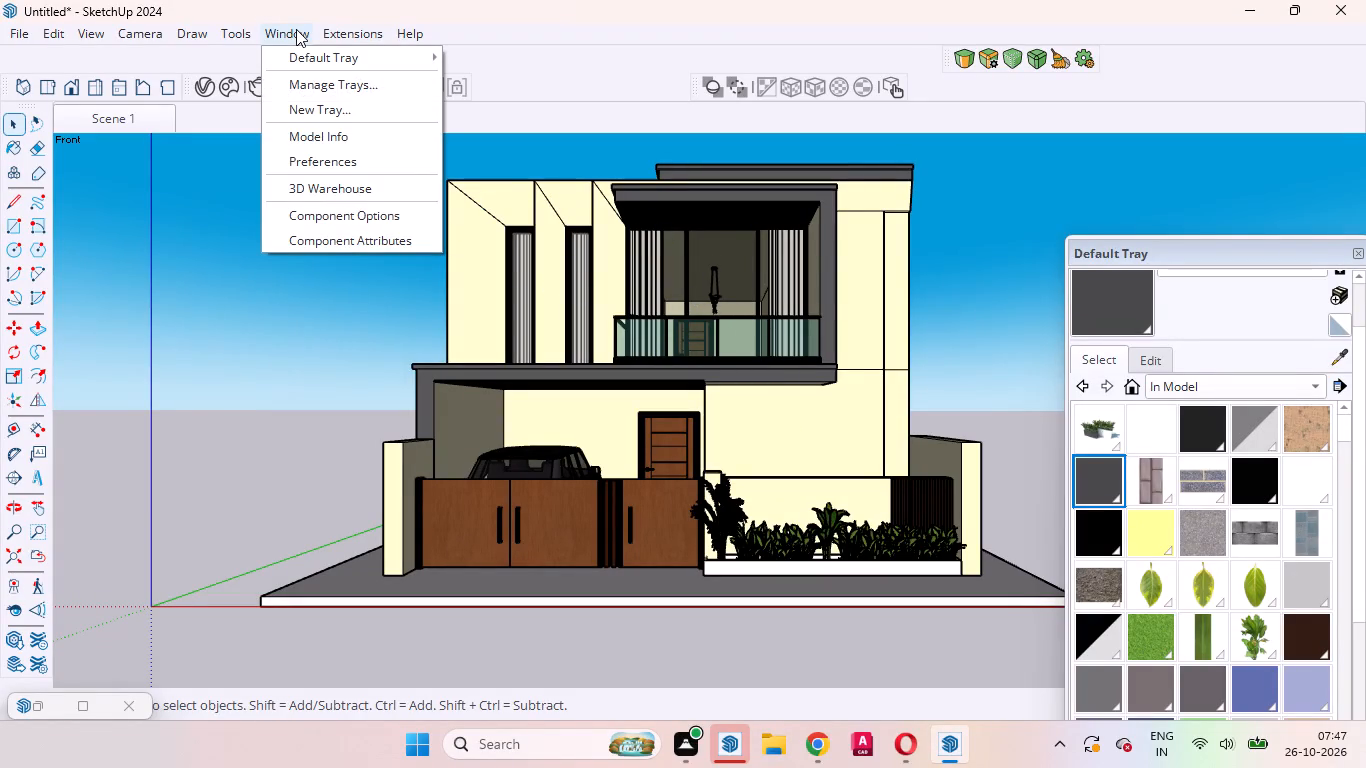
{"action": "left_click", "coordinate": [350, 177]}
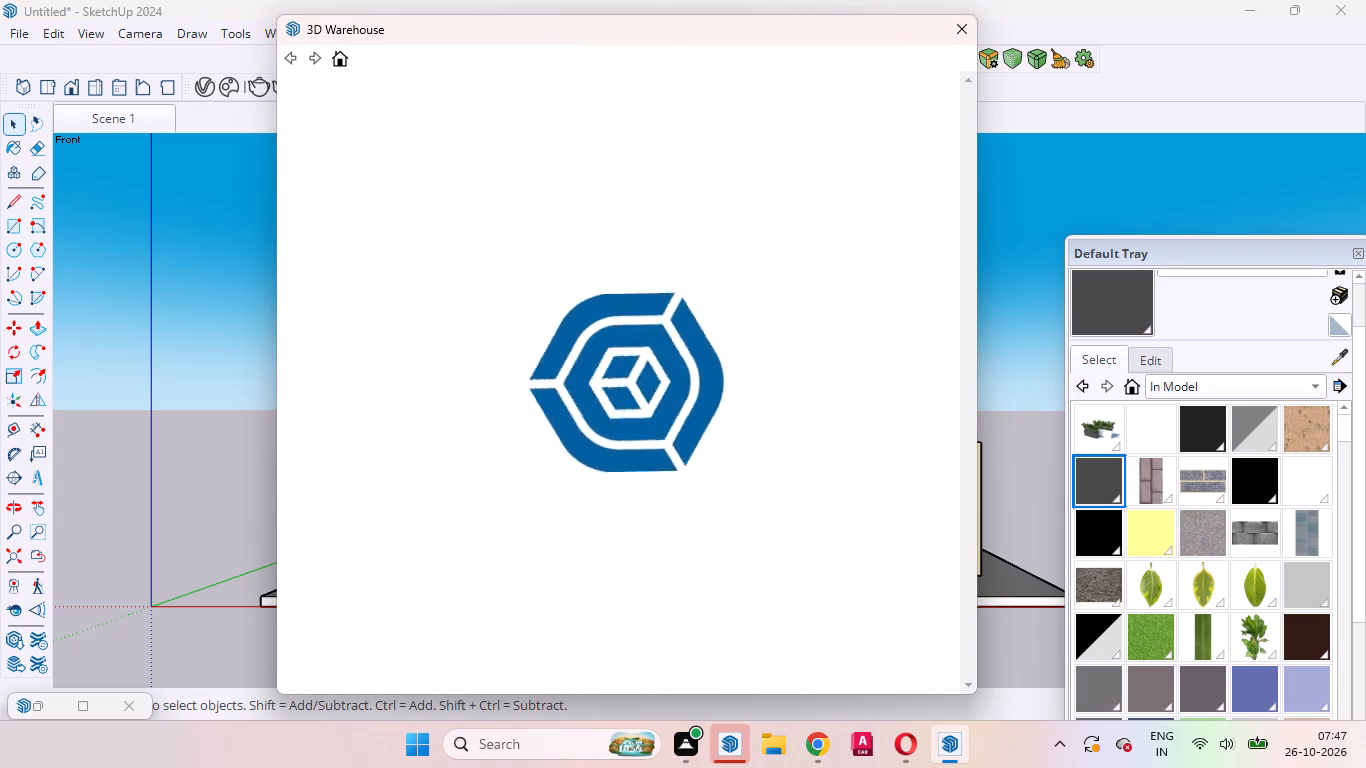
{"action": "left_click", "coordinate": [327, 105]}
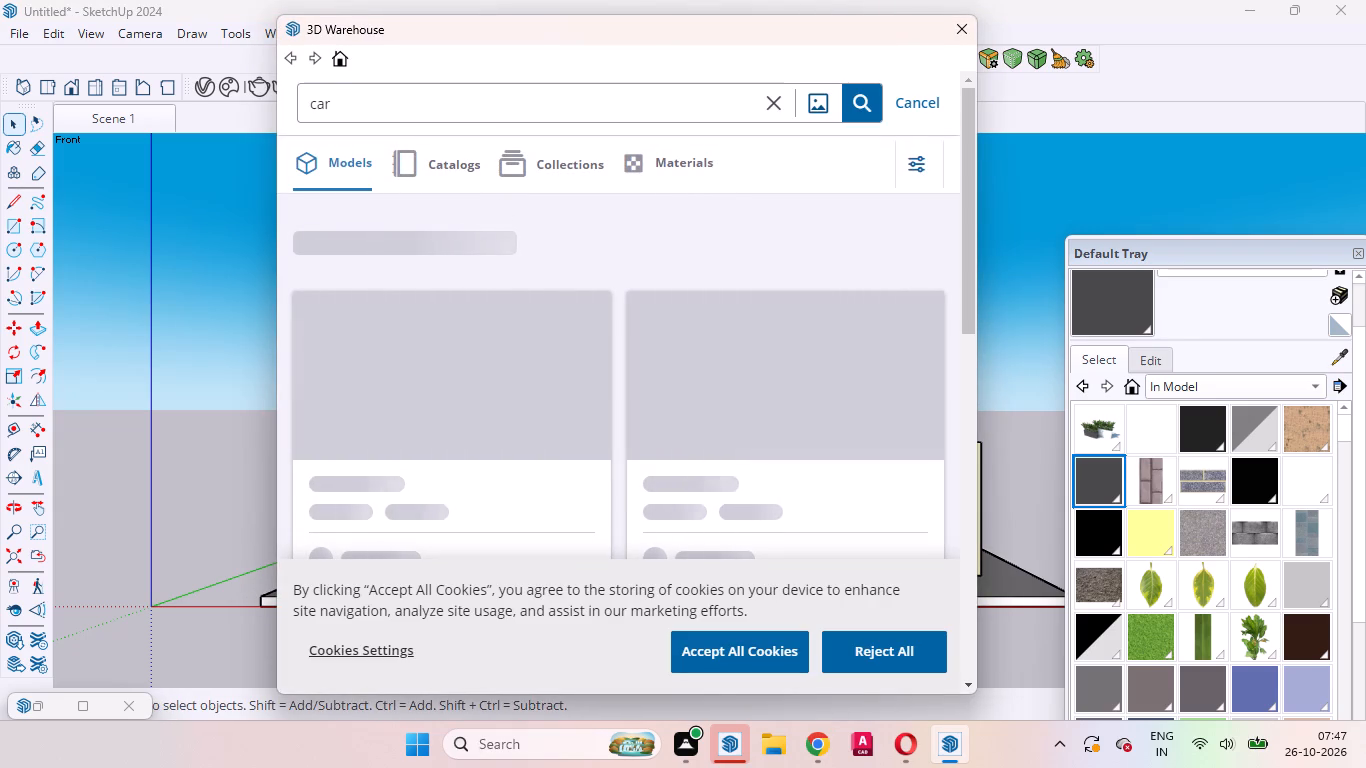
{"action": "left_click", "coordinate": [353, 98]}
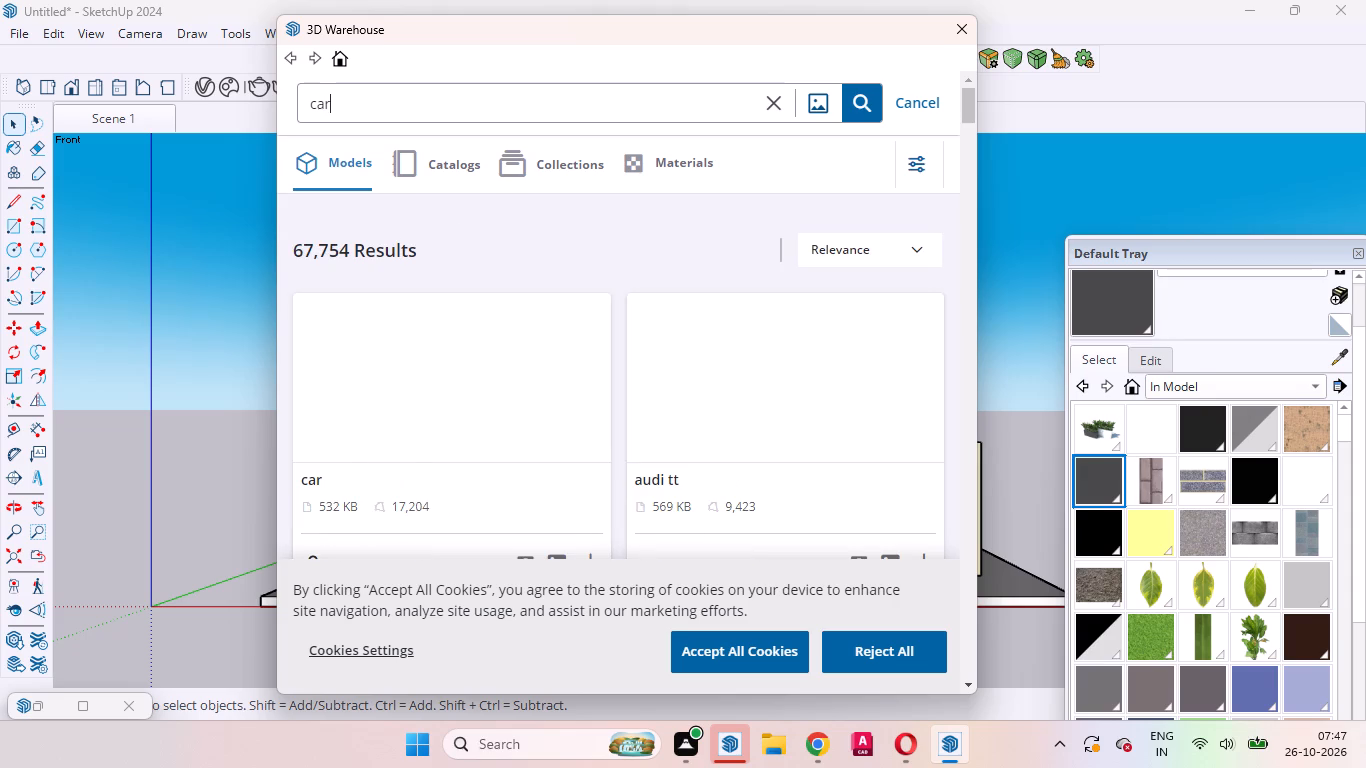
{"action": "key", "text": "BackSpace"}
{"action": "key", "text": "BackSpace"}
{"action": "key", "text": "BackSpace"}
{"action": "key", "text": "BackSpace"}
{"action": "key", "text": "BackSpace"}
{"action": "key", "text": "BackSpace"}
{"action": "key", "text": "BackSpace"}
{"action": "key", "text": "BackSpace"}
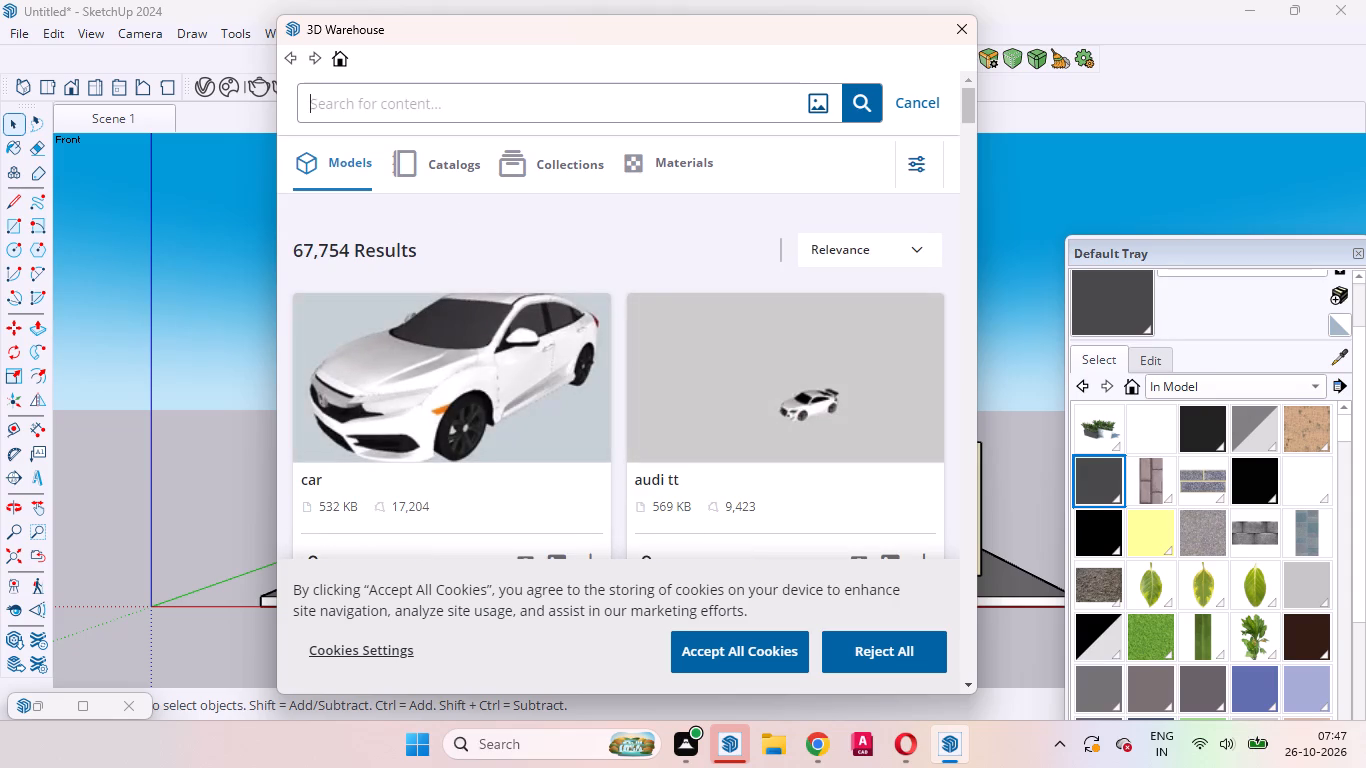
{"action": "type", "text": "p;"}
{"action": "key", "text": "BackSpace"}
{"action": "key", "text": "l"}
{"action": "key", "text": "a"}
{"action": "key", "text": "n"}
{"action": "key", "text": "t"}
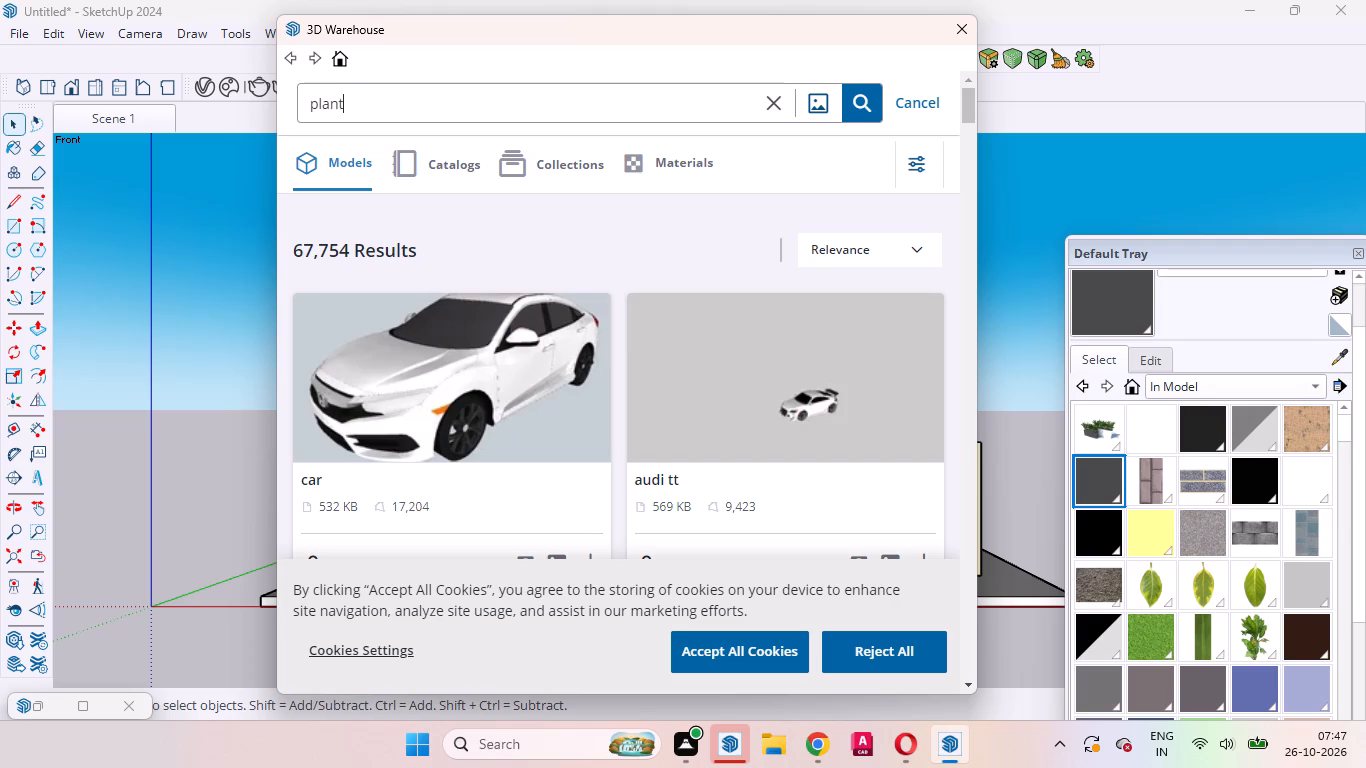
{"action": "key", "text": "s"}
{"action": "key", "text": "Return"}
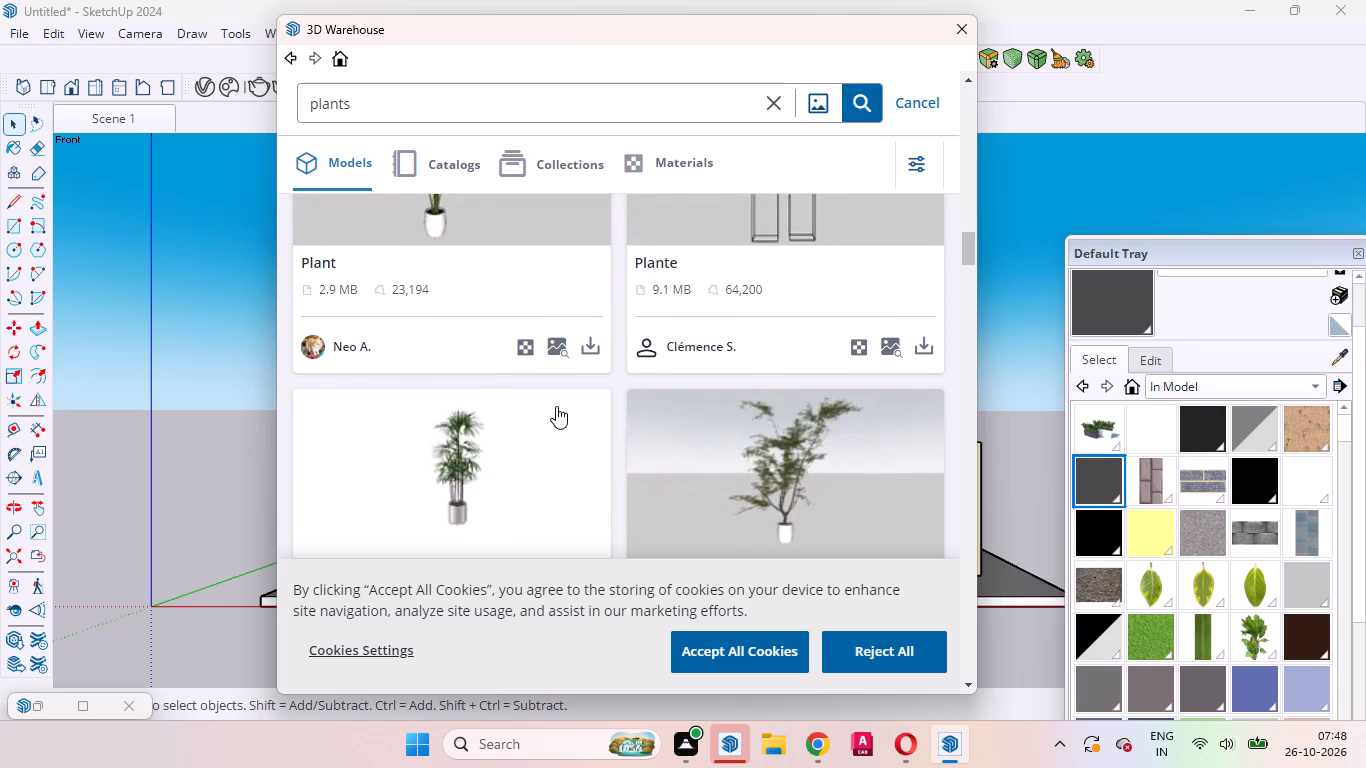
Load the potted model named Plant directly into the house model and place it at the upper-floor balcony.
{"action": "left_click", "coordinate": [588, 361]}
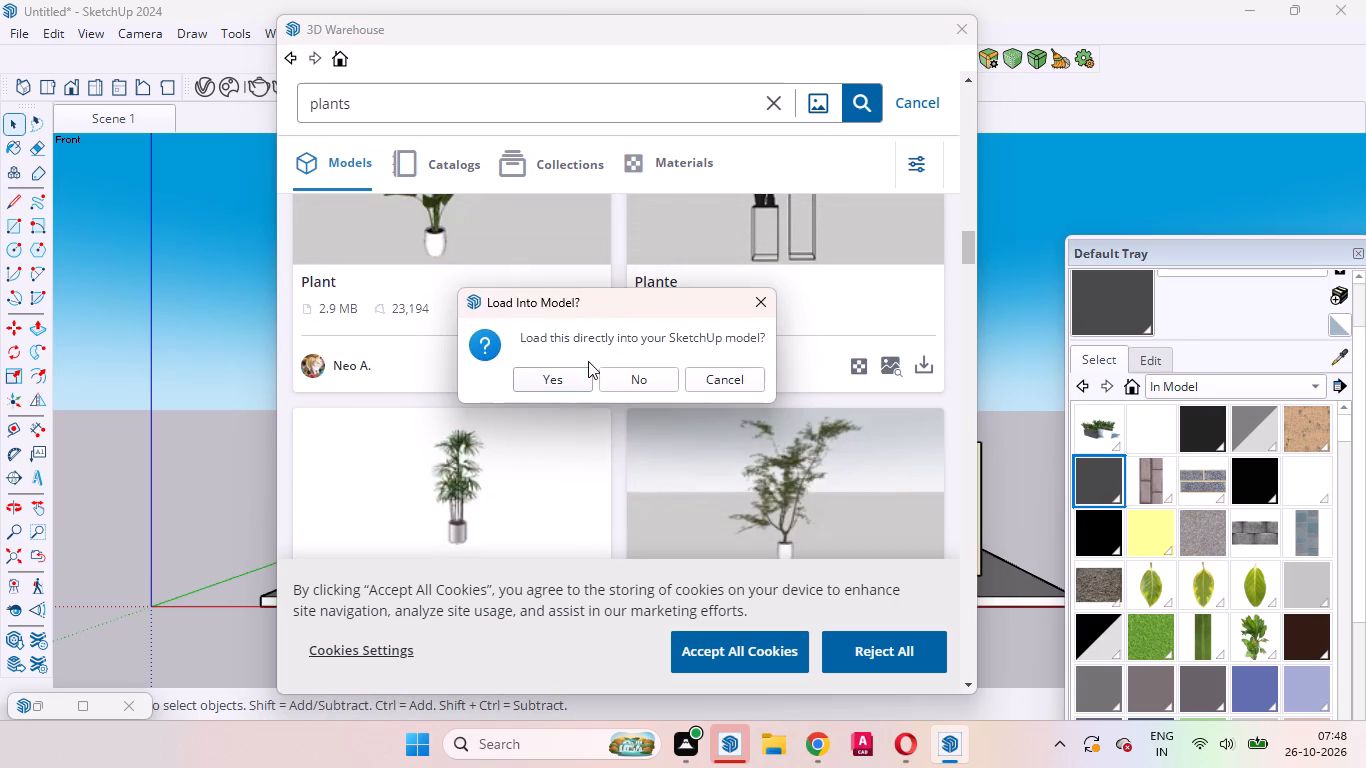
{"action": "left_click", "coordinate": [547, 371]}
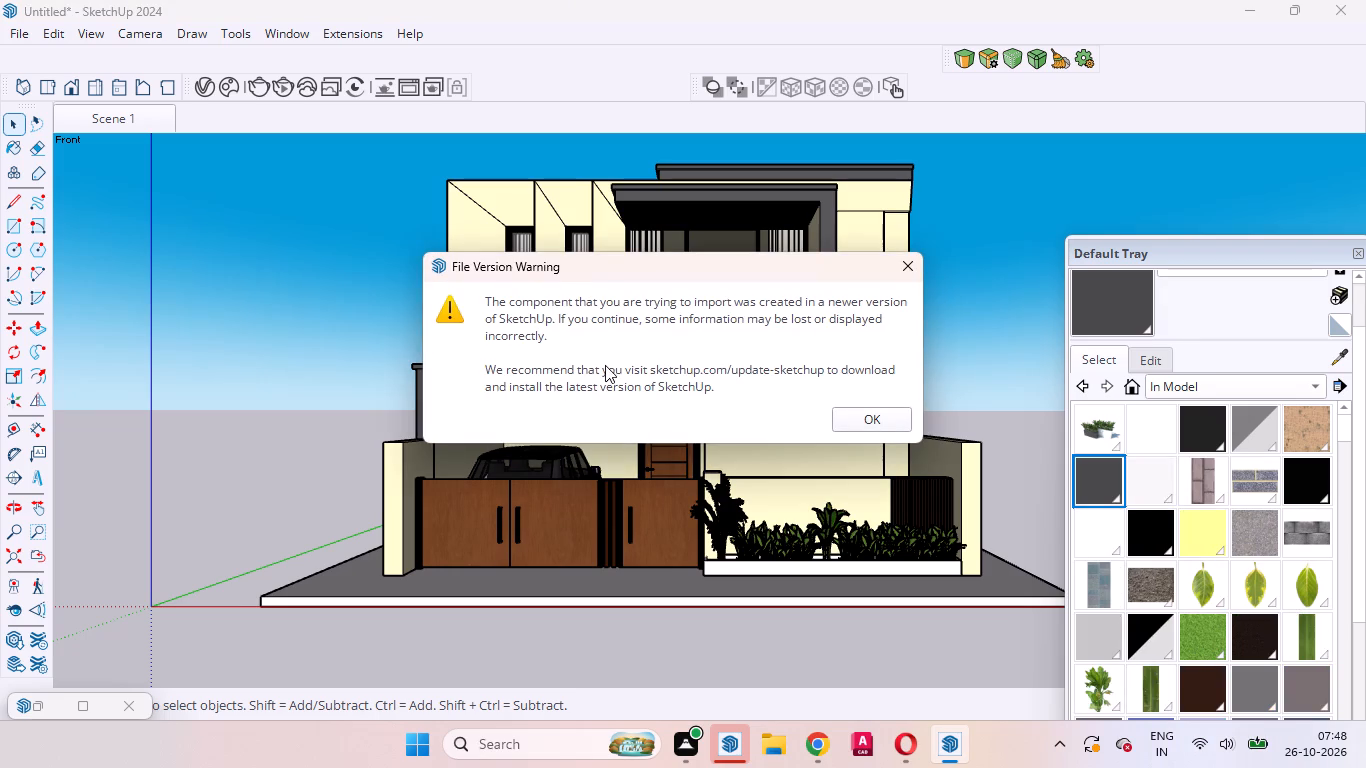
{"action": "left_click", "coordinate": [886, 418]}
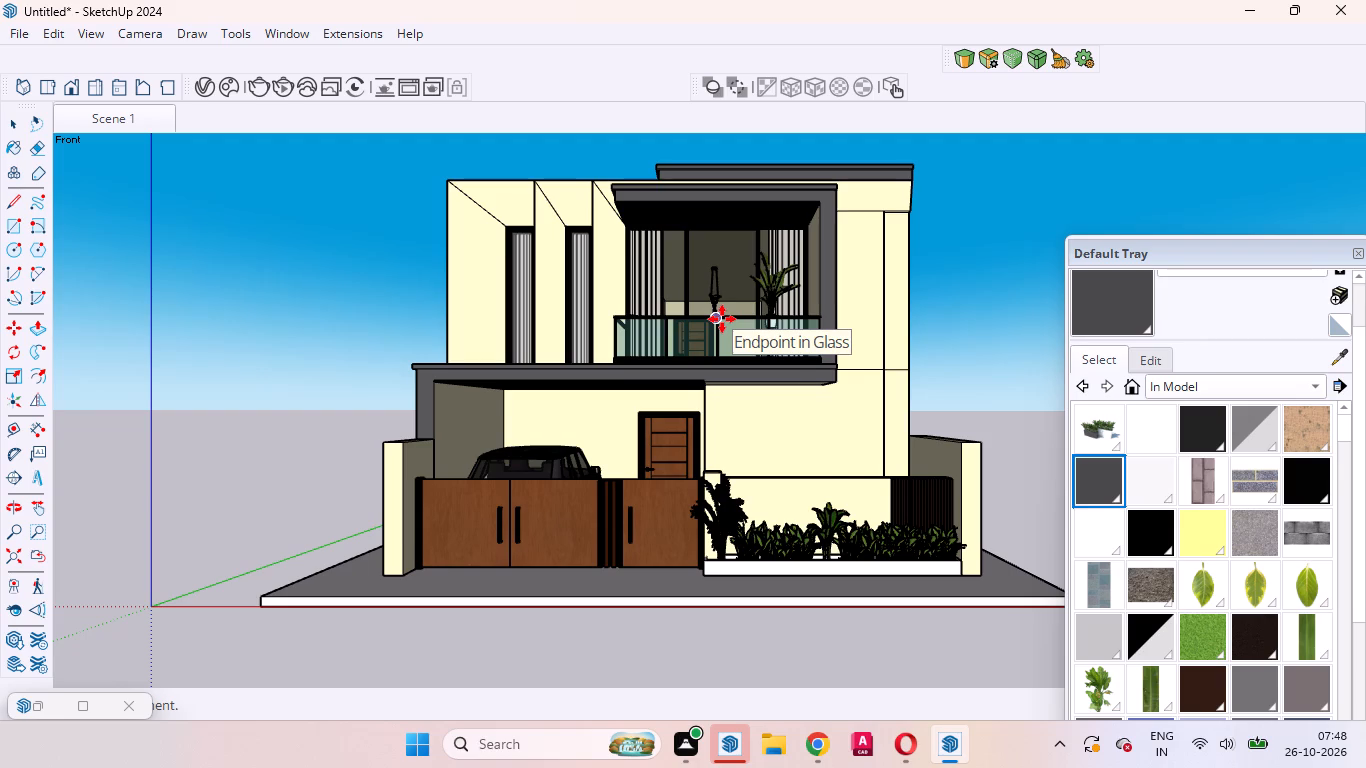
{"action": "middle_click_drag", "start_coordinate": [722, 321], "coordinate": [874, 463]}
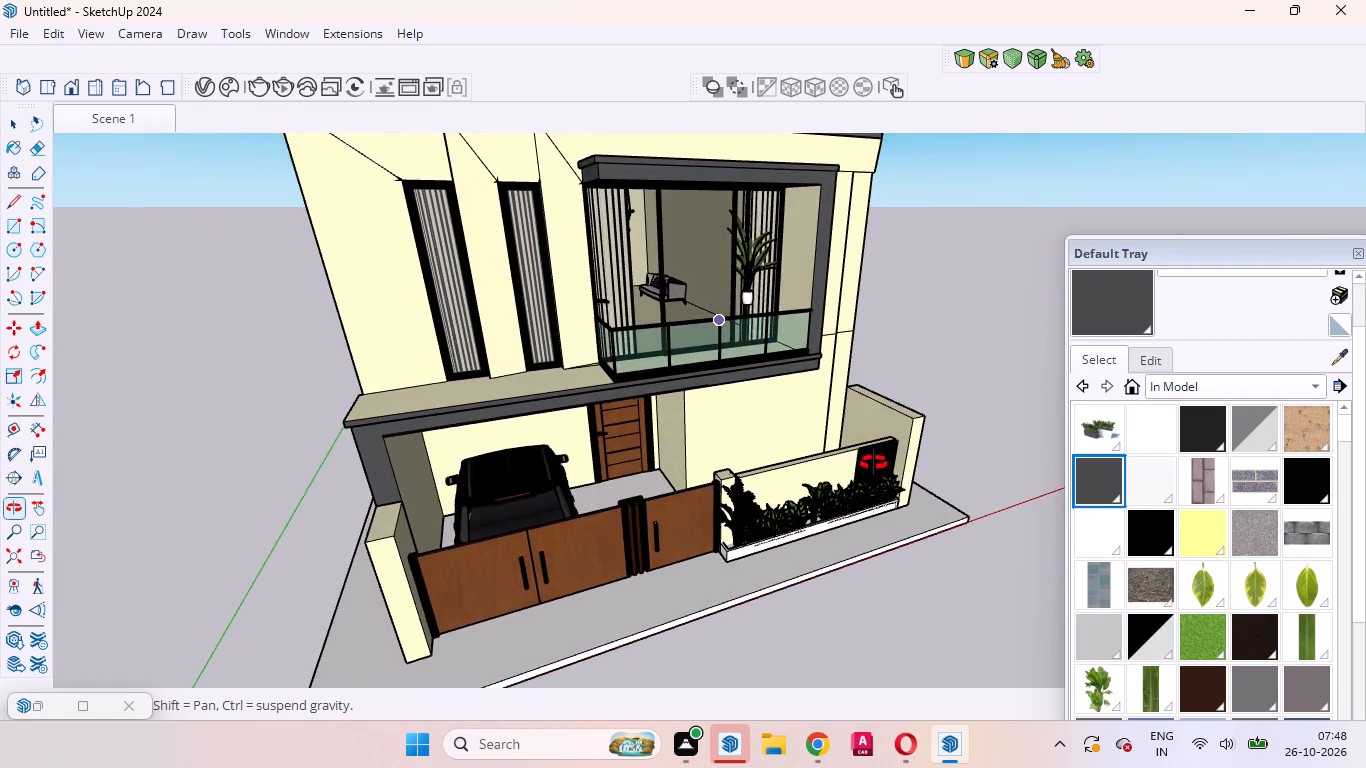
{"action": "middle_click_drag", "start_coordinate": [874, 463], "coordinate": [939, 479]}
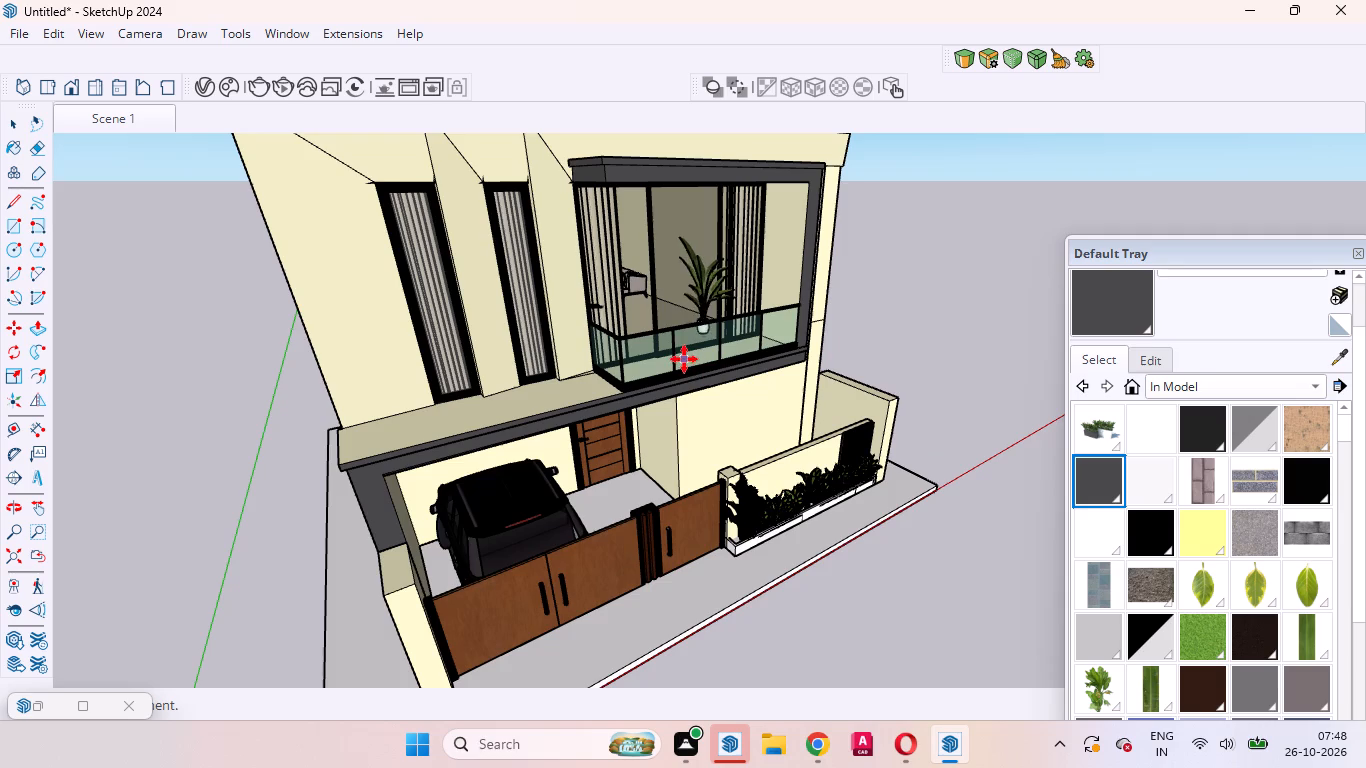
{"action": "scroll", "coordinate": [684, 357], "scroll_direction": "up", "scroll_amount": 9}
{"action": "middle_click_drag", "start_coordinate": [695, 237], "coordinate": [678, 306]}
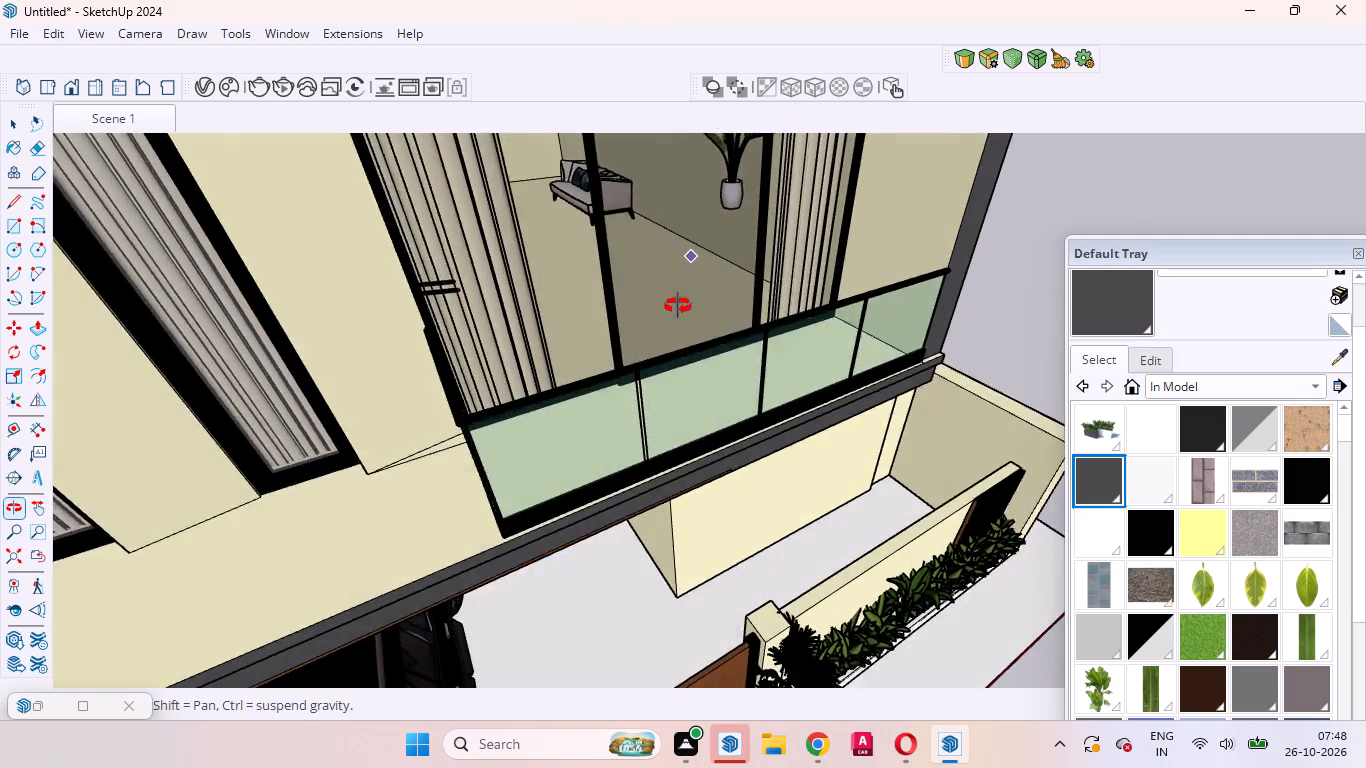
{"action": "middle_click_drag", "start_coordinate": [678, 306], "coordinate": [698, 451]}
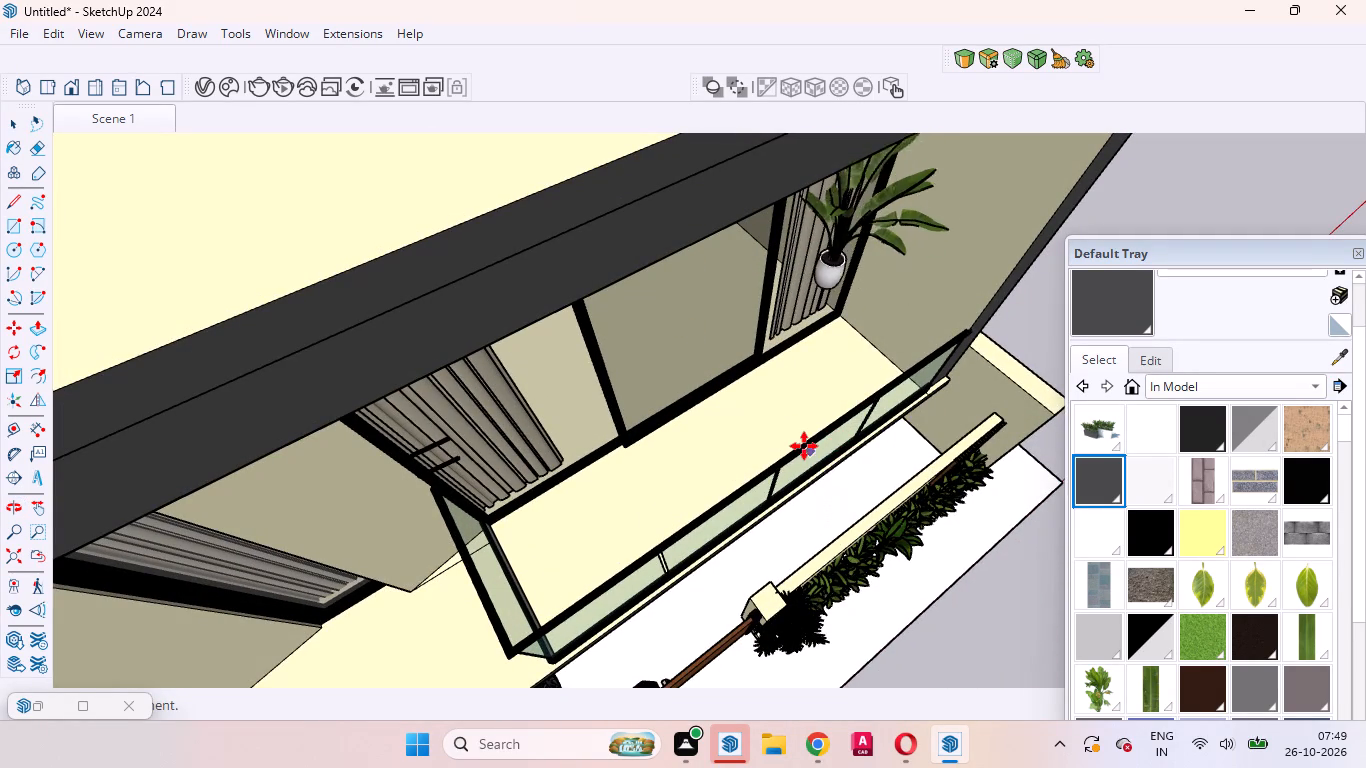
{"action": "left_click", "coordinate": [804, 446]}
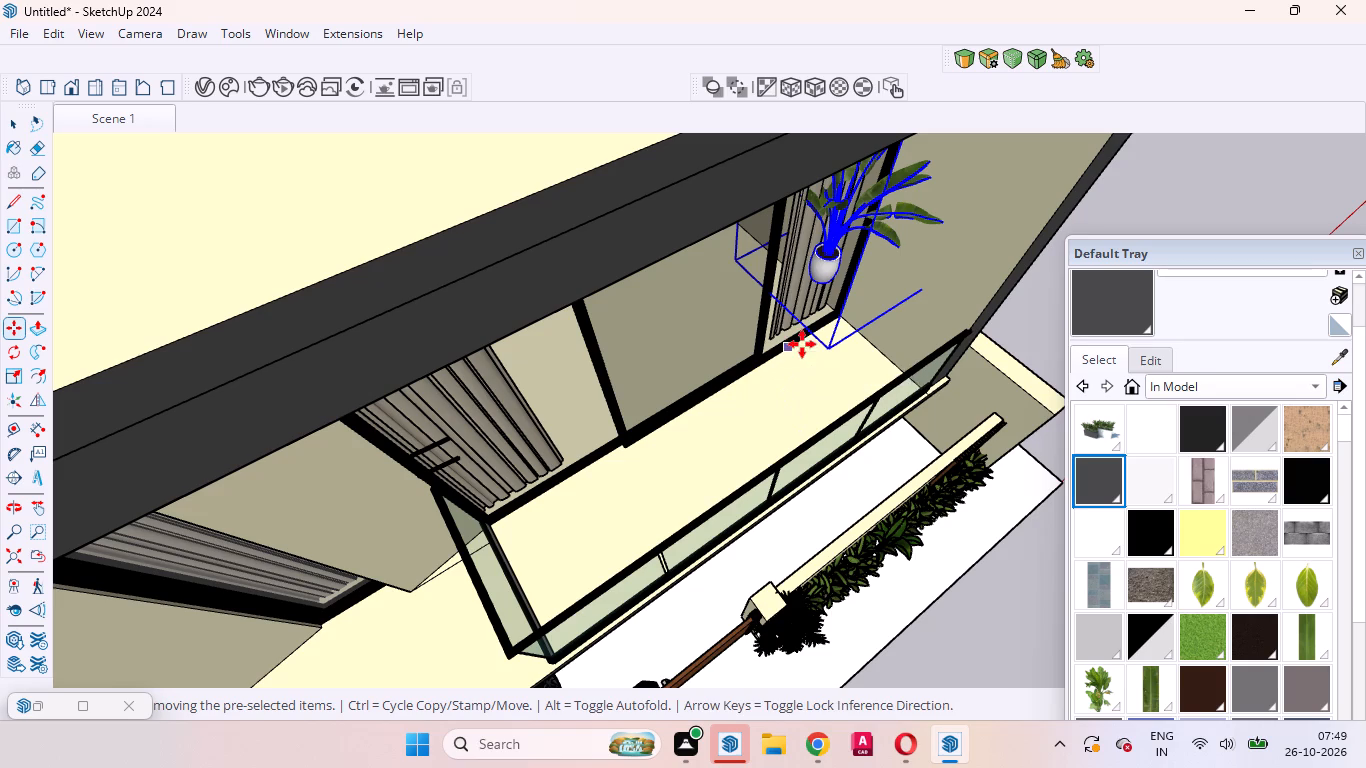
Move the potted plant forward from the balcony window towards the glass railing.
{"action": "left_click", "coordinate": [827, 354]}
{"action": "left_click", "coordinate": [834, 445]}
Lower the potted plant along the blue axis so its pot rests on the balcony floor.
{"action": "scroll", "coordinate": [843, 389], "scroll_direction": "up", "scroll_amount": 7}
{"action": "middle_click_drag", "start_coordinate": [831, 392], "coordinate": [760, 366]}
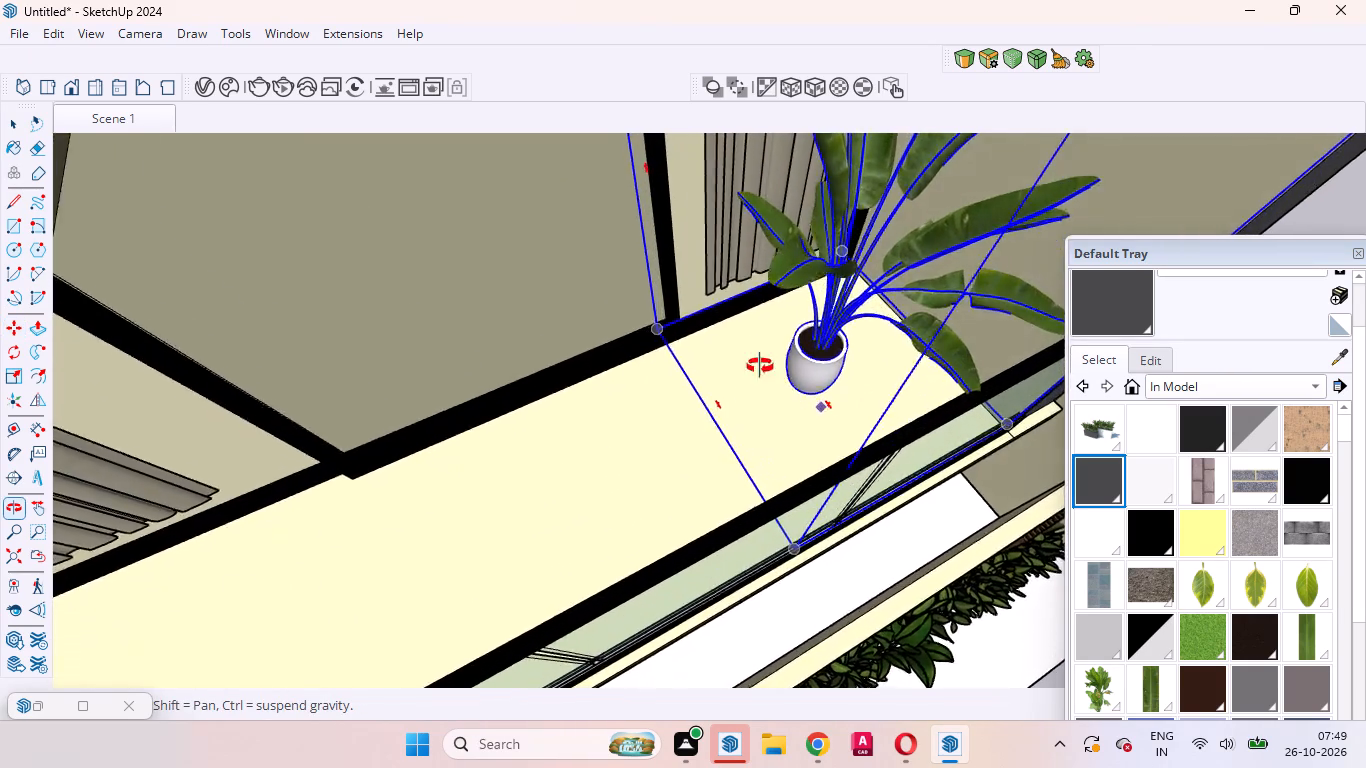
{"action": "middle_click_drag", "start_coordinate": [760, 366], "coordinate": [872, 368]}
{"action": "scroll", "coordinate": [814, 342], "scroll_direction": "up", "scroll_amount": 11}
{"action": "middle_click_drag", "start_coordinate": [835, 383], "coordinate": [840, 343]}
{"action": "scroll", "coordinate": [822, 367], "scroll_direction": "down", "scroll_amount": 5}
{"action": "middle_click_drag", "start_coordinate": [828, 396], "coordinate": [813, 333]}
{"action": "scroll", "coordinate": [828, 396], "scroll_direction": "up", "scroll_amount": 1}
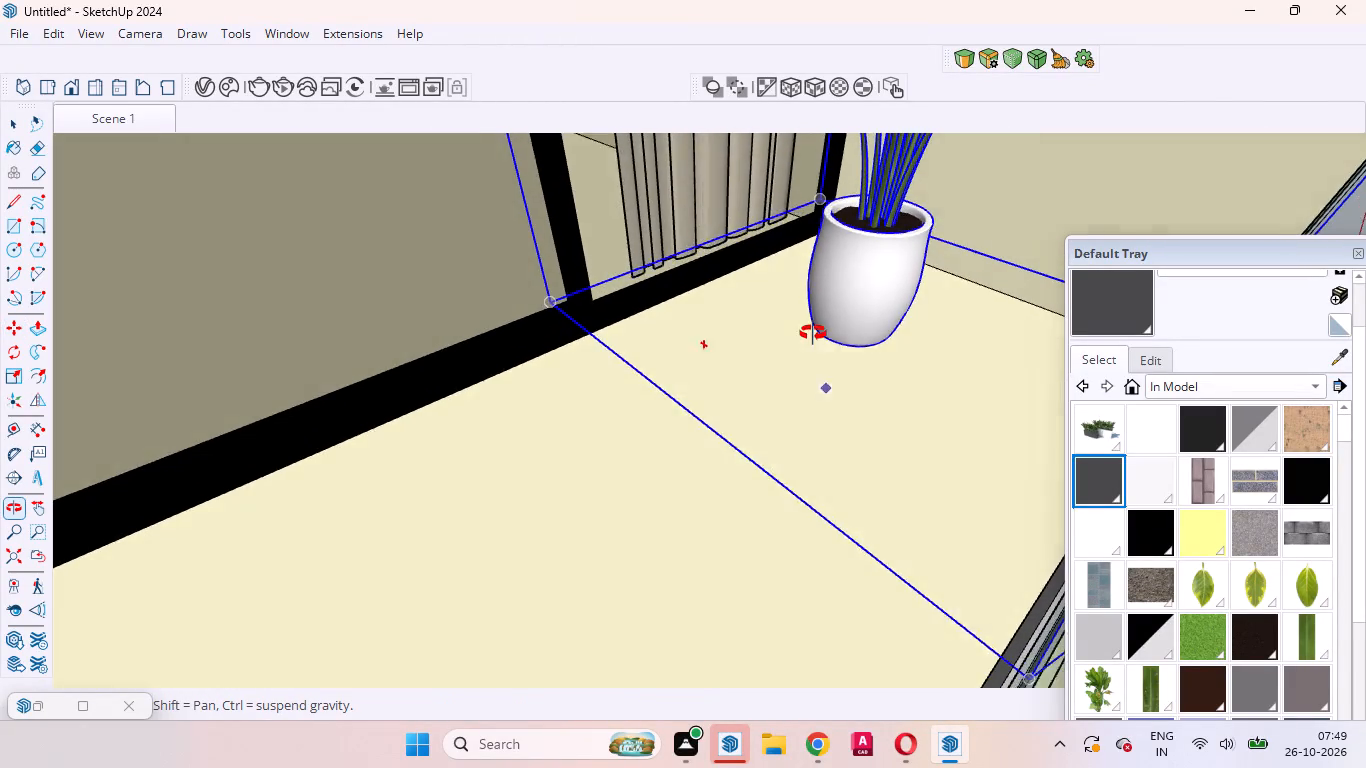
{"action": "middle_click_drag", "start_coordinate": [813, 333], "coordinate": [889, 437]}
{"action": "scroll", "coordinate": [811, 374], "scroll_direction": "up", "scroll_amount": 3}
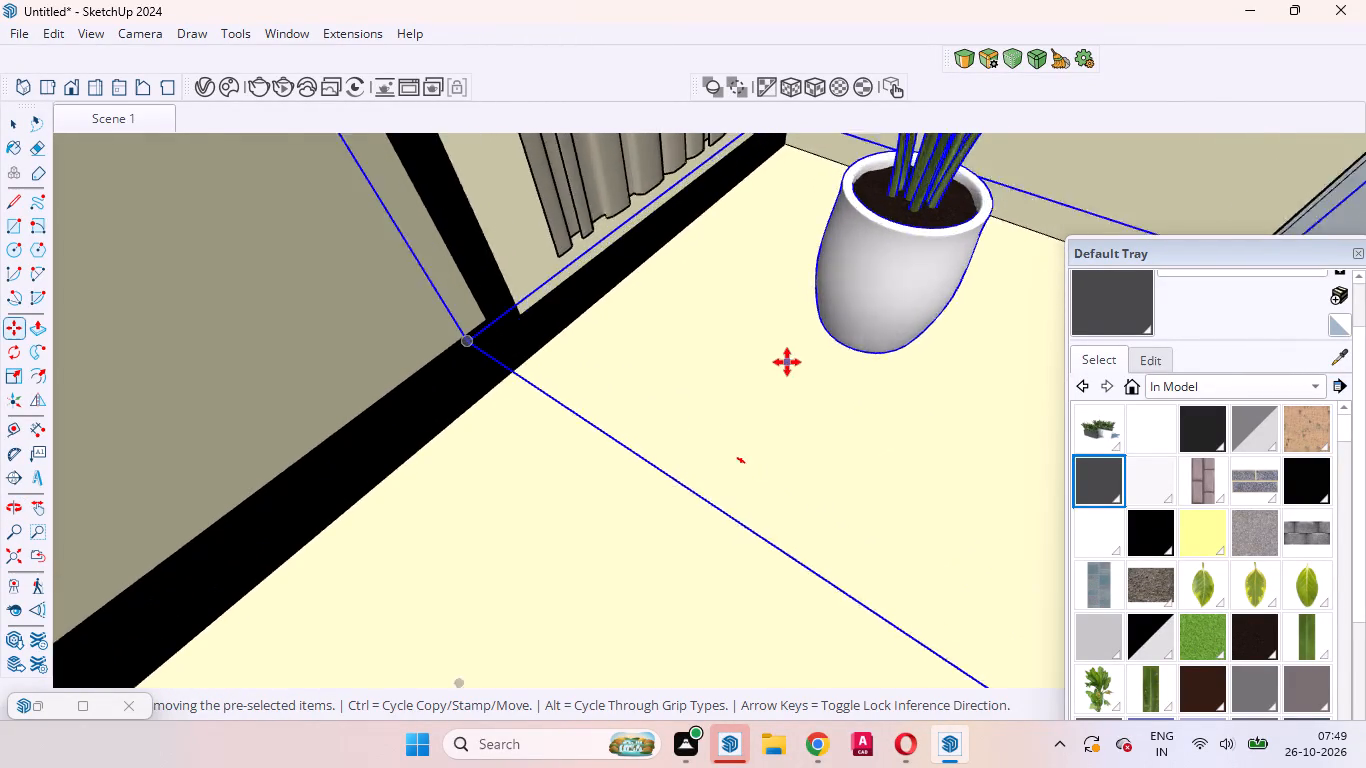
{"action": "scroll", "coordinate": [787, 362], "scroll_direction": "up", "scroll_amount": 4}
{"action": "middle_click_drag", "start_coordinate": [787, 362], "coordinate": [882, 377]}
{"action": "scroll", "coordinate": [882, 377], "scroll_direction": "up", "scroll_amount": 4}
{"action": "scroll", "coordinate": [842, 384], "scroll_direction": "down", "scroll_amount": 4}
{"action": "middle_click_drag", "start_coordinate": [821, 372], "coordinate": [781, 266]}
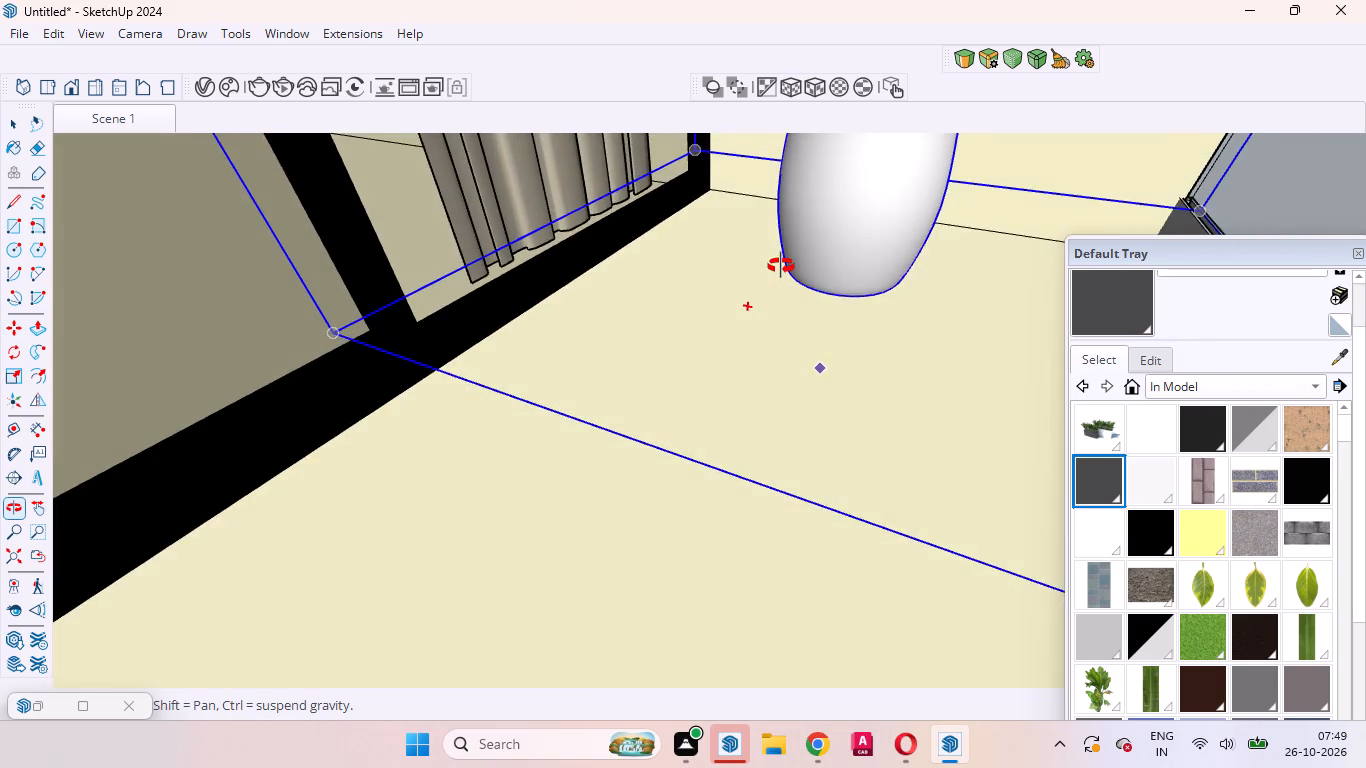
{"action": "middle_click_drag", "start_coordinate": [781, 266], "coordinate": [779, 238]}
{"action": "scroll", "coordinate": [779, 238], "scroll_direction": "up", "scroll_amount": 3}
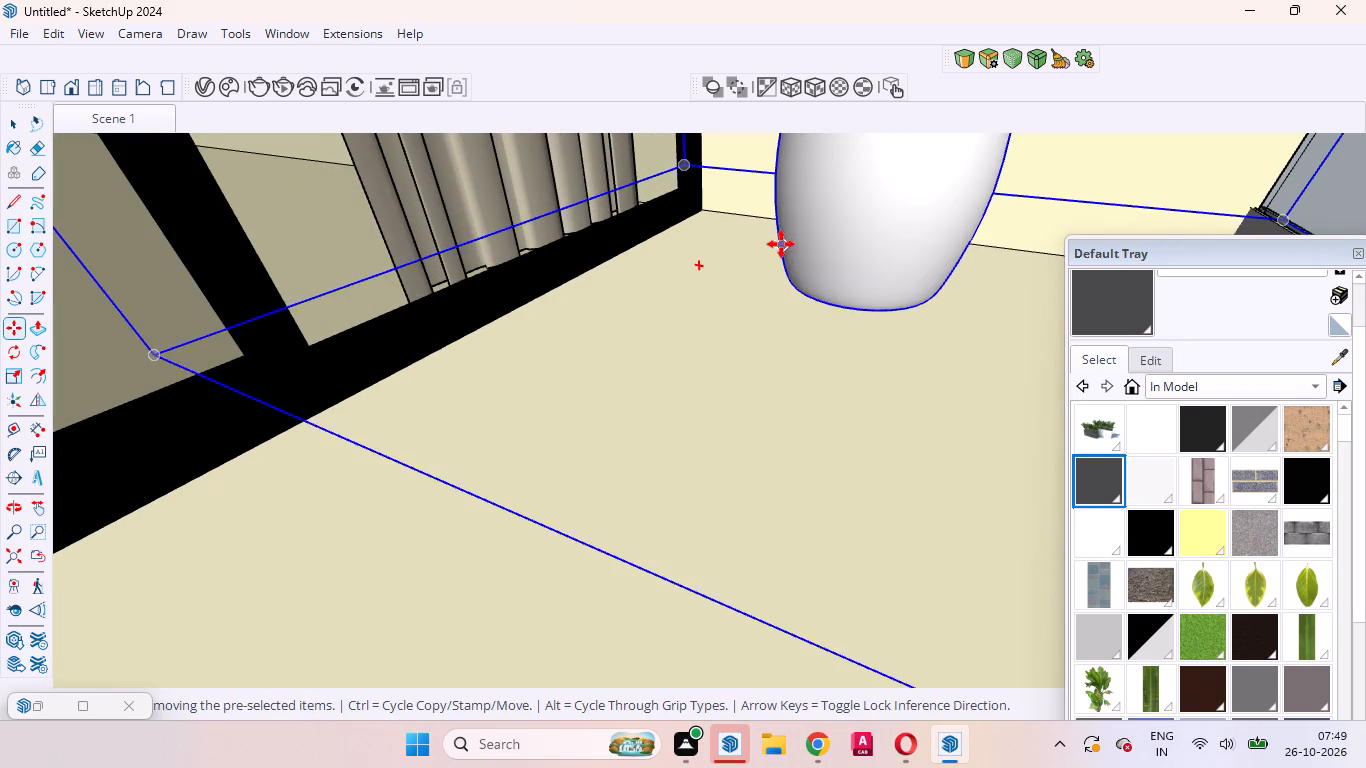
{"action": "middle_click_drag", "start_coordinate": [781, 244], "coordinate": [769, 184]}
{"action": "left_click", "coordinate": [790, 191]}
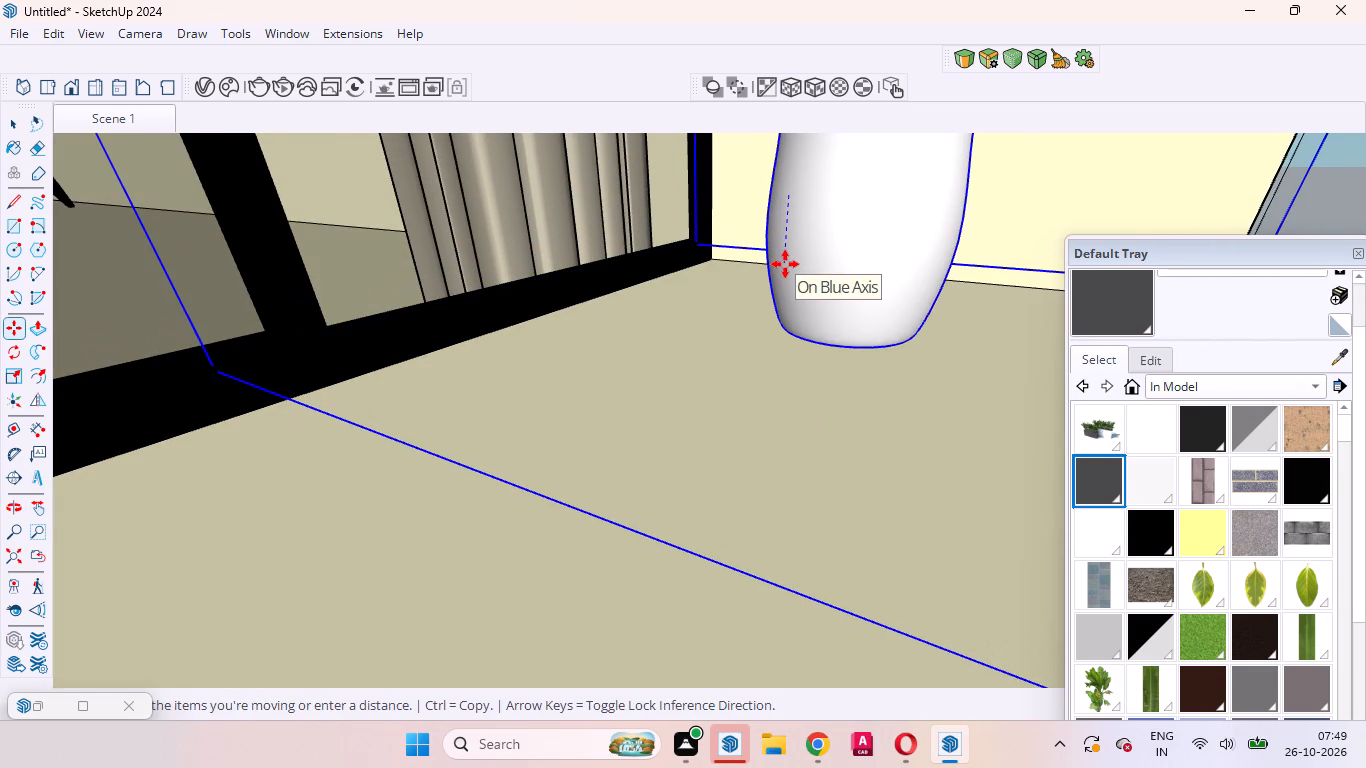
{"action": "left_click", "coordinate": [784, 265]}
Nudge the potted plant slightly back from the glass railing towards the balcony window.
{"action": "middle_click_drag", "start_coordinate": [779, 280], "coordinate": [699, 411]}
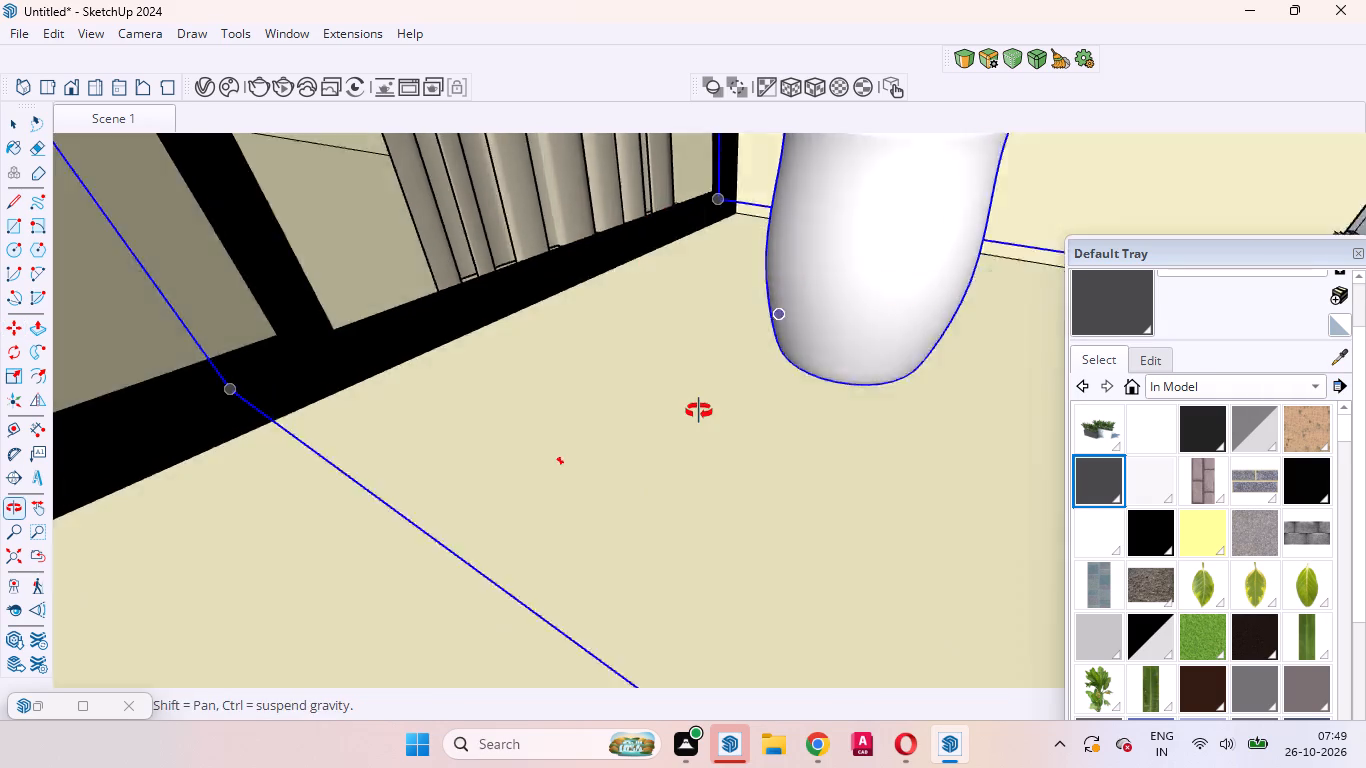
{"action": "middle_click_drag", "start_coordinate": [699, 411], "coordinate": [687, 424]}
{"action": "scroll", "coordinate": [702, 416], "scroll_direction": "down", "scroll_amount": 11}
{"action": "middle_click_drag", "start_coordinate": [702, 416], "coordinate": [584, 421]}
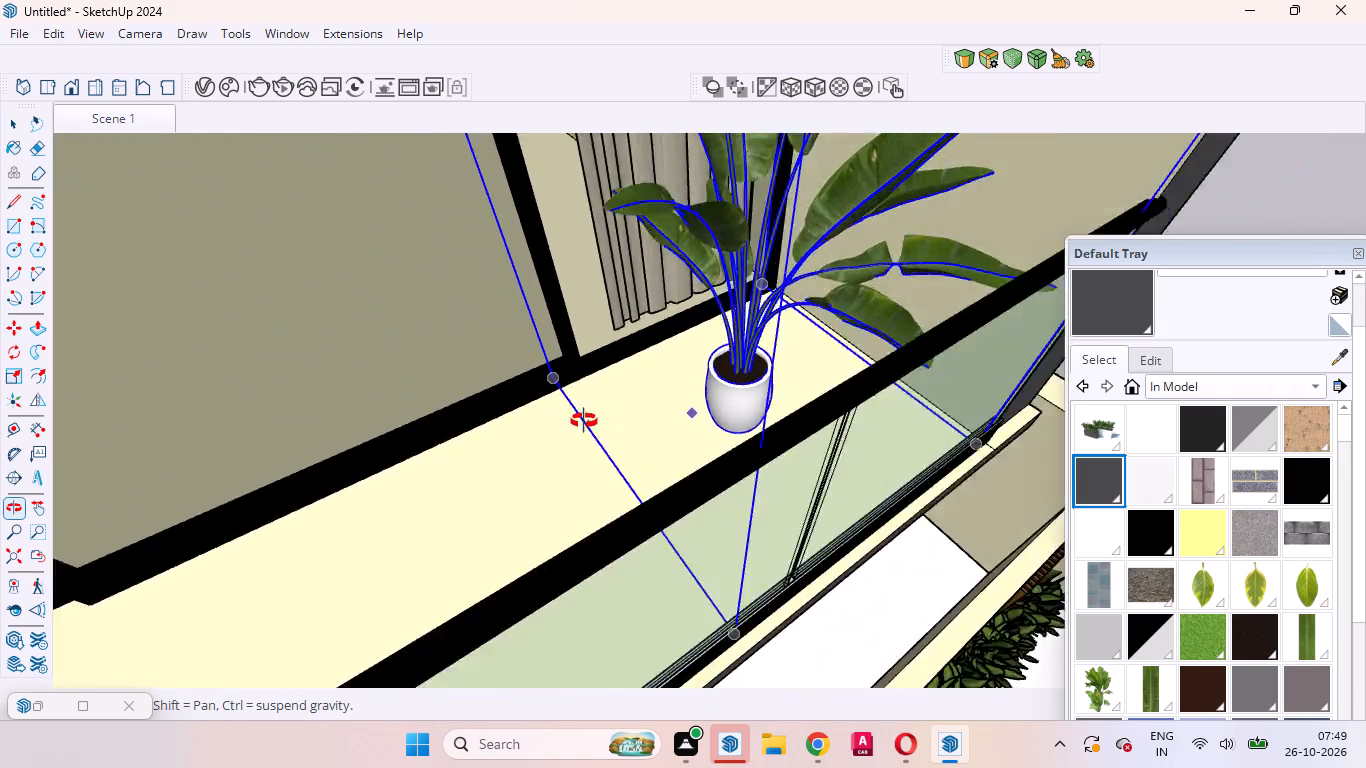
{"action": "middle_click_drag", "start_coordinate": [584, 421], "coordinate": [507, 432]}
{"action": "scroll", "coordinate": [685, 402], "scroll_direction": "down", "scroll_amount": 12}
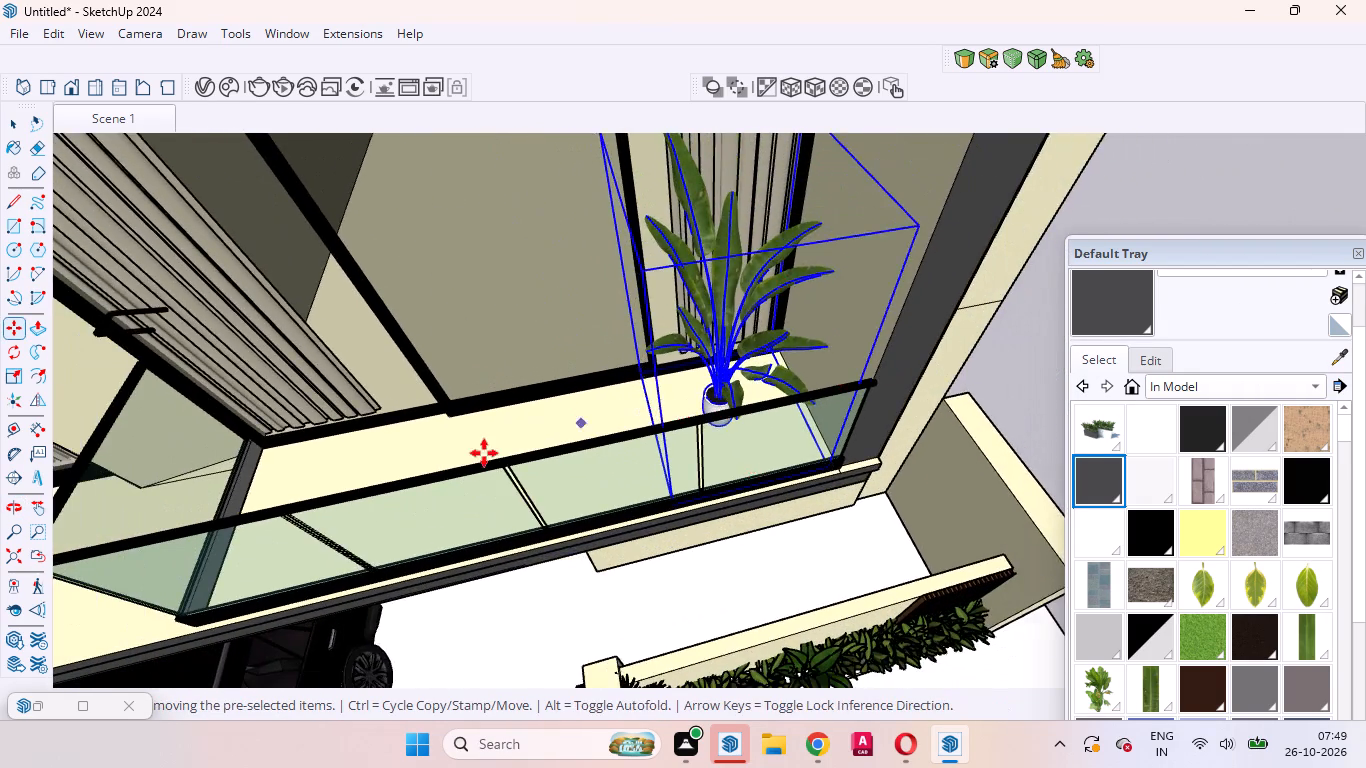
{"action": "scroll", "coordinate": [479, 454], "scroll_direction": "down", "scroll_amount": 3}
{"action": "middle_click_drag", "start_coordinate": [571, 376], "coordinate": [737, 302]}
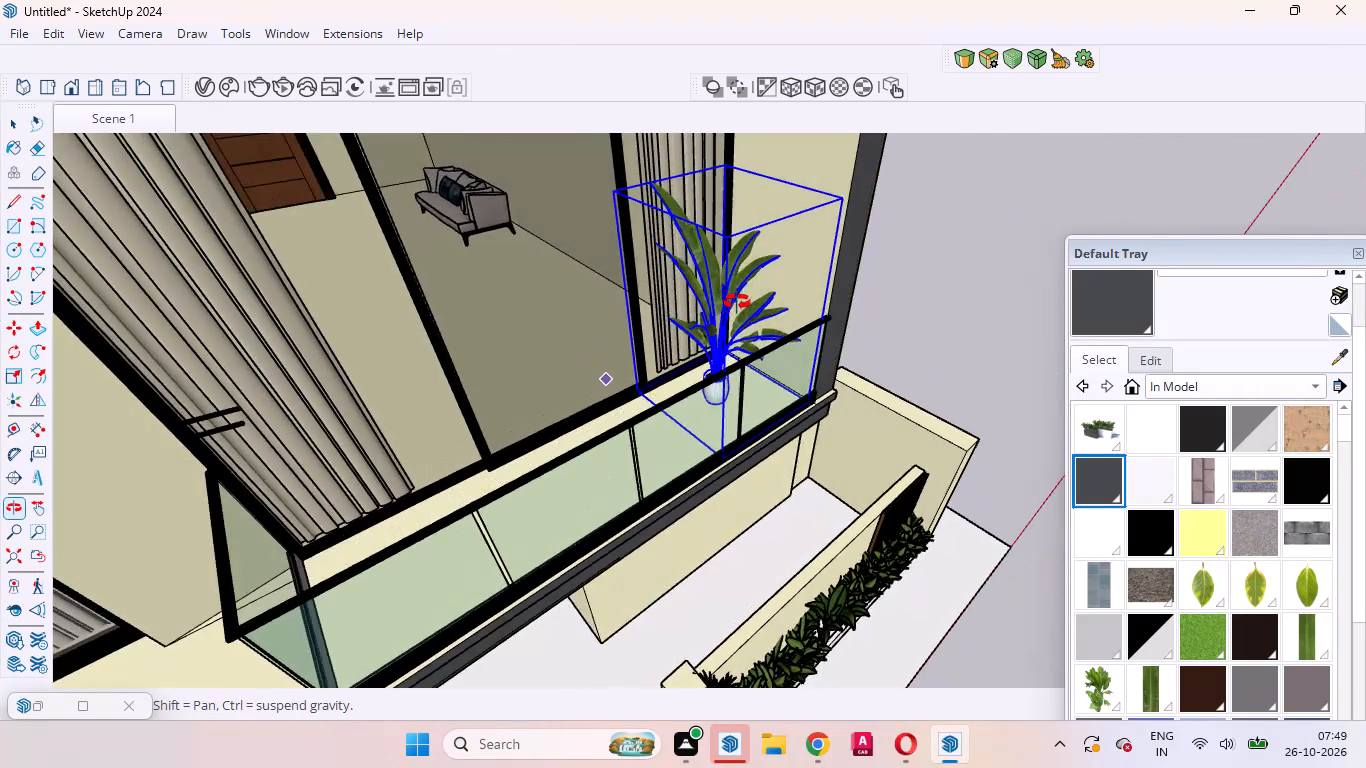
{"action": "middle_click_drag", "start_coordinate": [737, 302], "coordinate": [807, 347]}
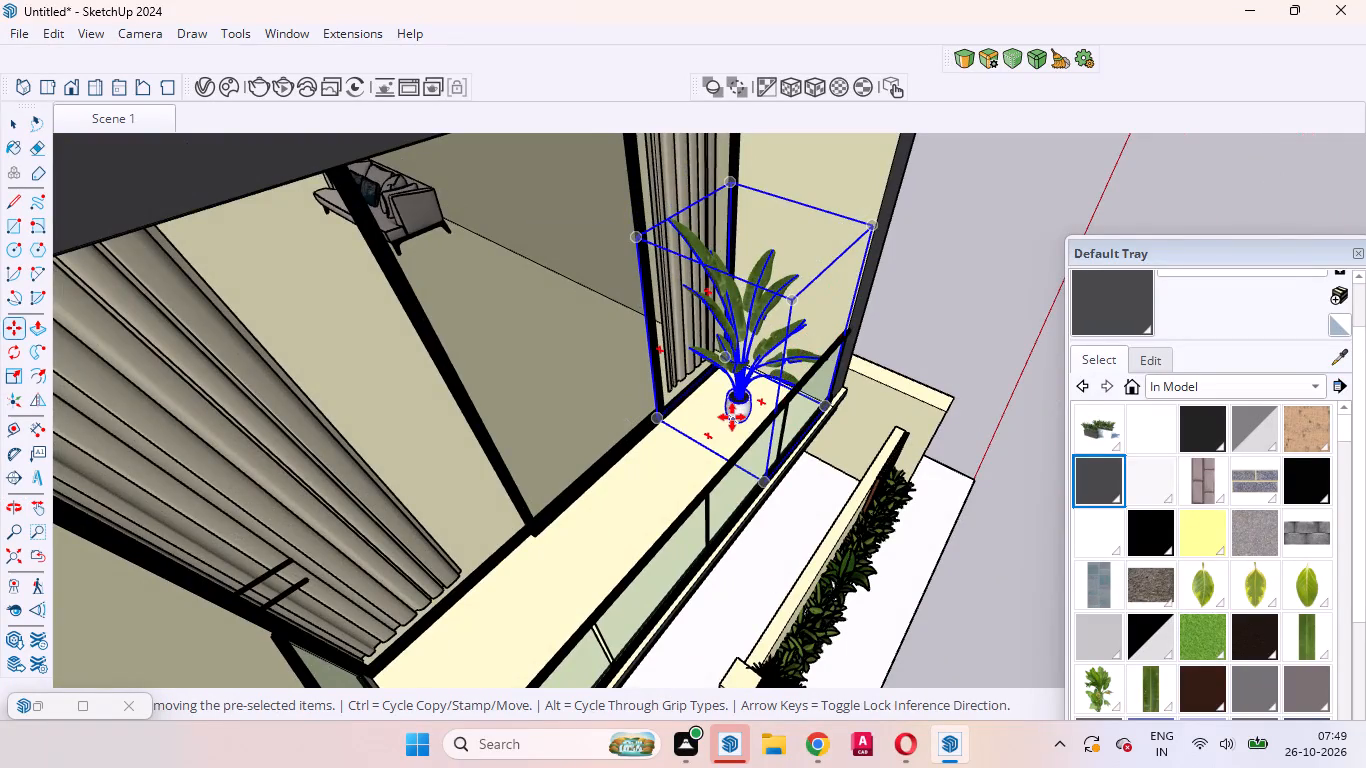
{"action": "scroll", "coordinate": [732, 417], "scroll_direction": "up", "scroll_amount": 5}
{"action": "left_click", "coordinate": [736, 434]}
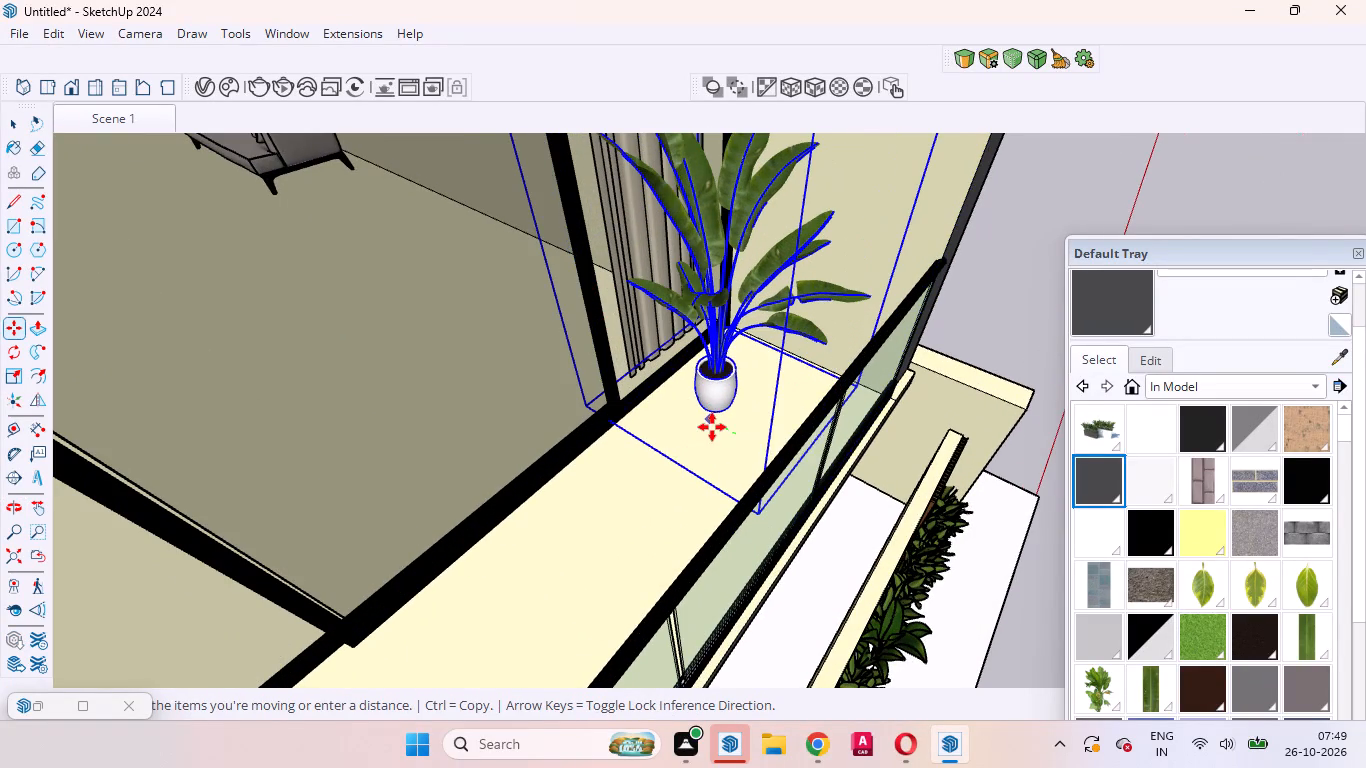
{"action": "left_click", "coordinate": [712, 427]}
{"action": "middle_click_drag", "start_coordinate": [725, 428], "coordinate": [709, 422]}
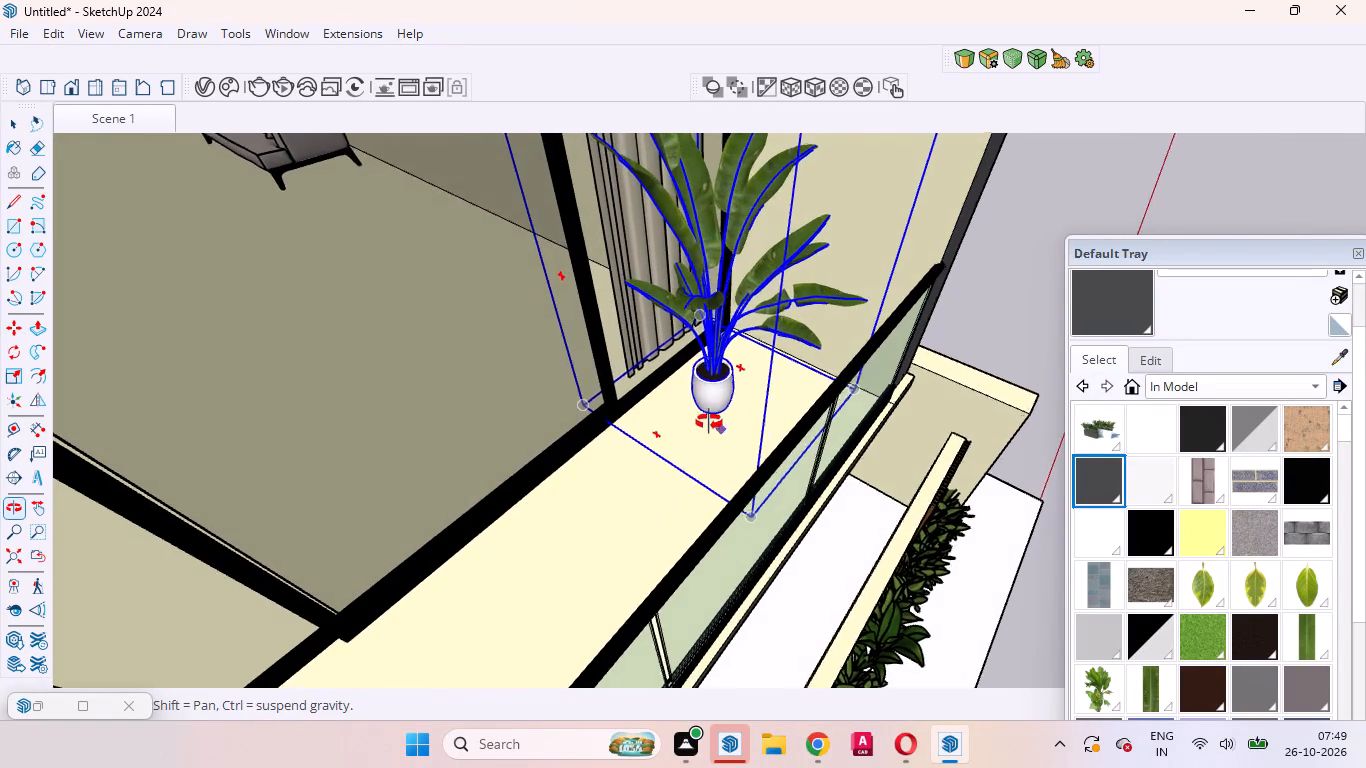
{"action": "middle_click_drag", "start_coordinate": [709, 422], "coordinate": [592, 427]}
{"action": "scroll", "coordinate": [691, 415], "scroll_direction": "down", "scroll_amount": 15}
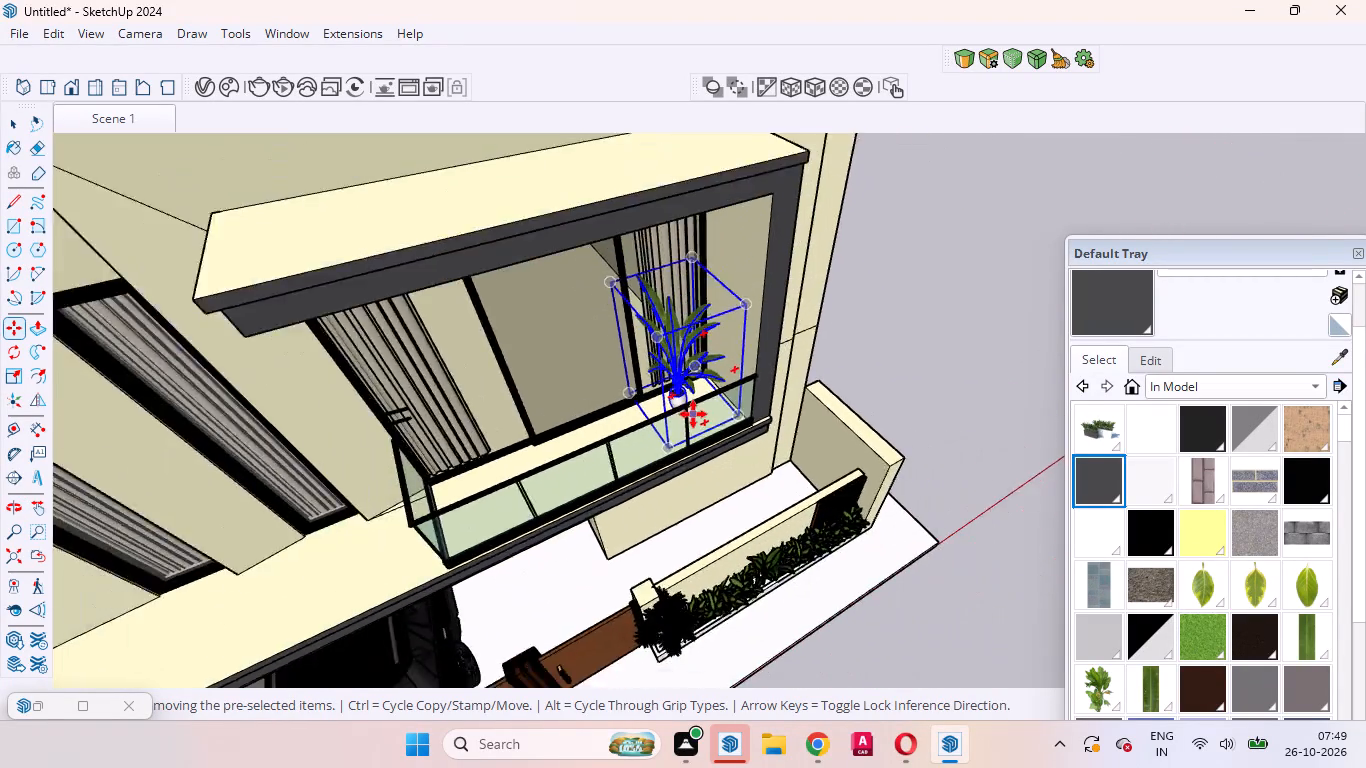
Examine the potted plant's placement on the upper balcony from the front and from above.
{"action": "scroll", "coordinate": [693, 414], "scroll_direction": "down", "scroll_amount": 4}
{"action": "middle_click_drag", "start_coordinate": [695, 414], "coordinate": [593, 235]}
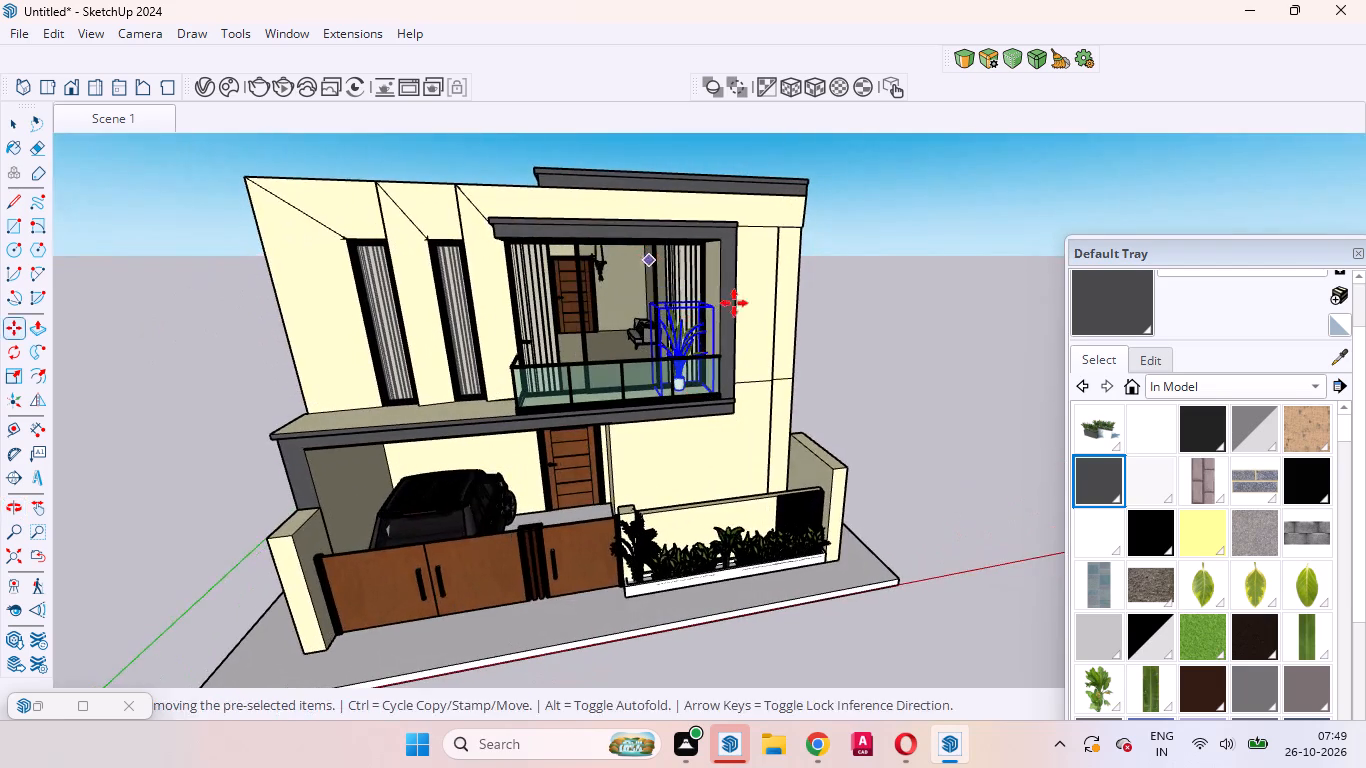
{"action": "key", "text": "space"}
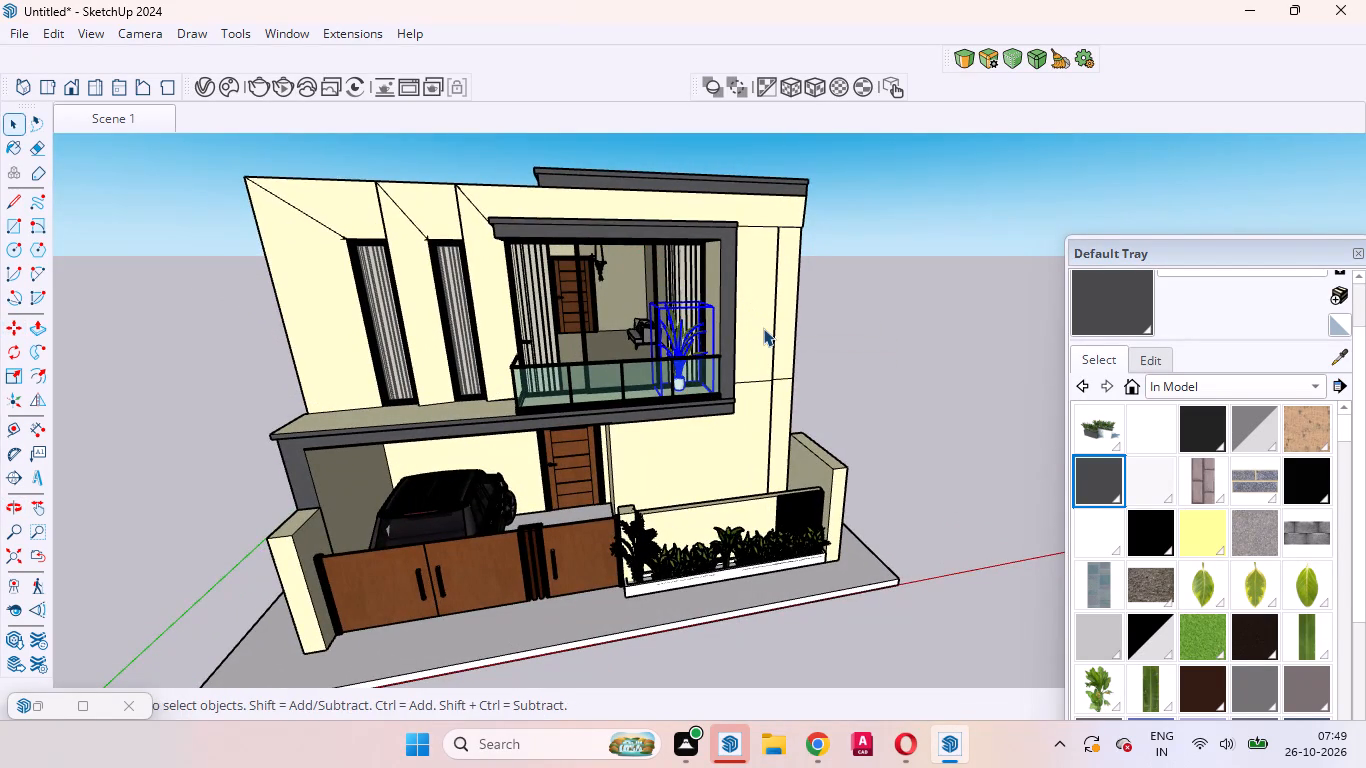
{"action": "left_click", "coordinate": [883, 344]}
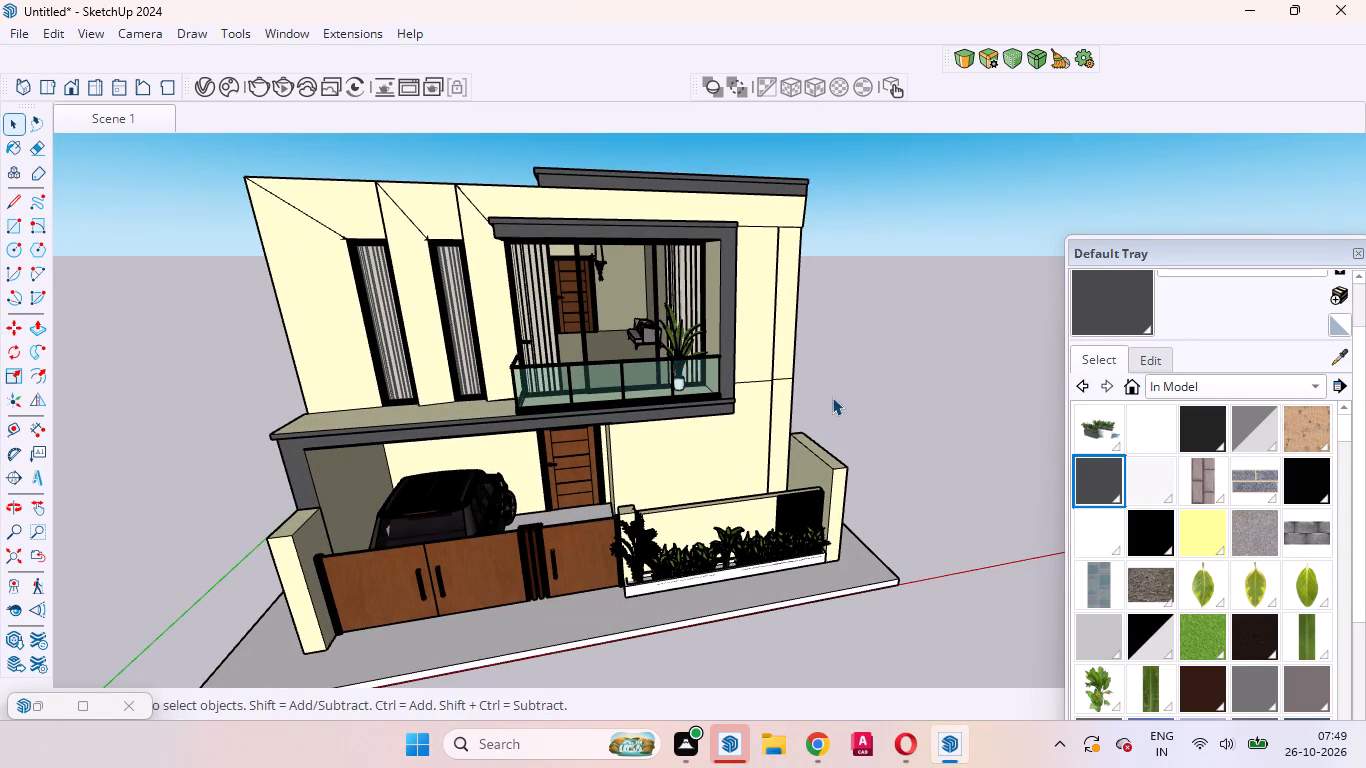
{"action": "scroll", "coordinate": [724, 383], "scroll_direction": "up", "scroll_amount": 4}
{"action": "scroll", "coordinate": [606, 336], "scroll_direction": "up", "scroll_amount": 3}
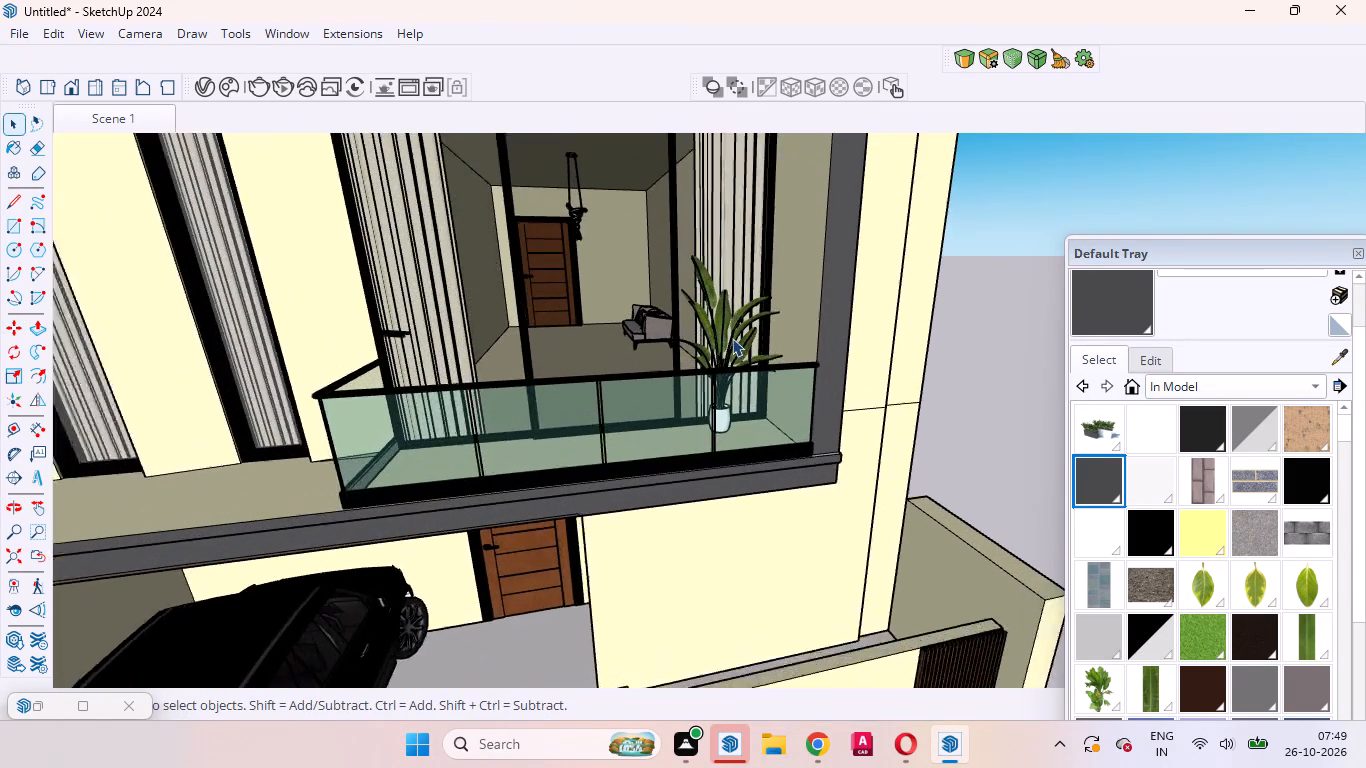
{"action": "scroll", "coordinate": [732, 338], "scroll_direction": "up", "scroll_amount": 6}
{"action": "middle_click_drag", "start_coordinate": [732, 339], "coordinate": [765, 564]}
{"action": "scroll", "coordinate": [764, 564], "scroll_direction": "down", "scroll_amount": 1}
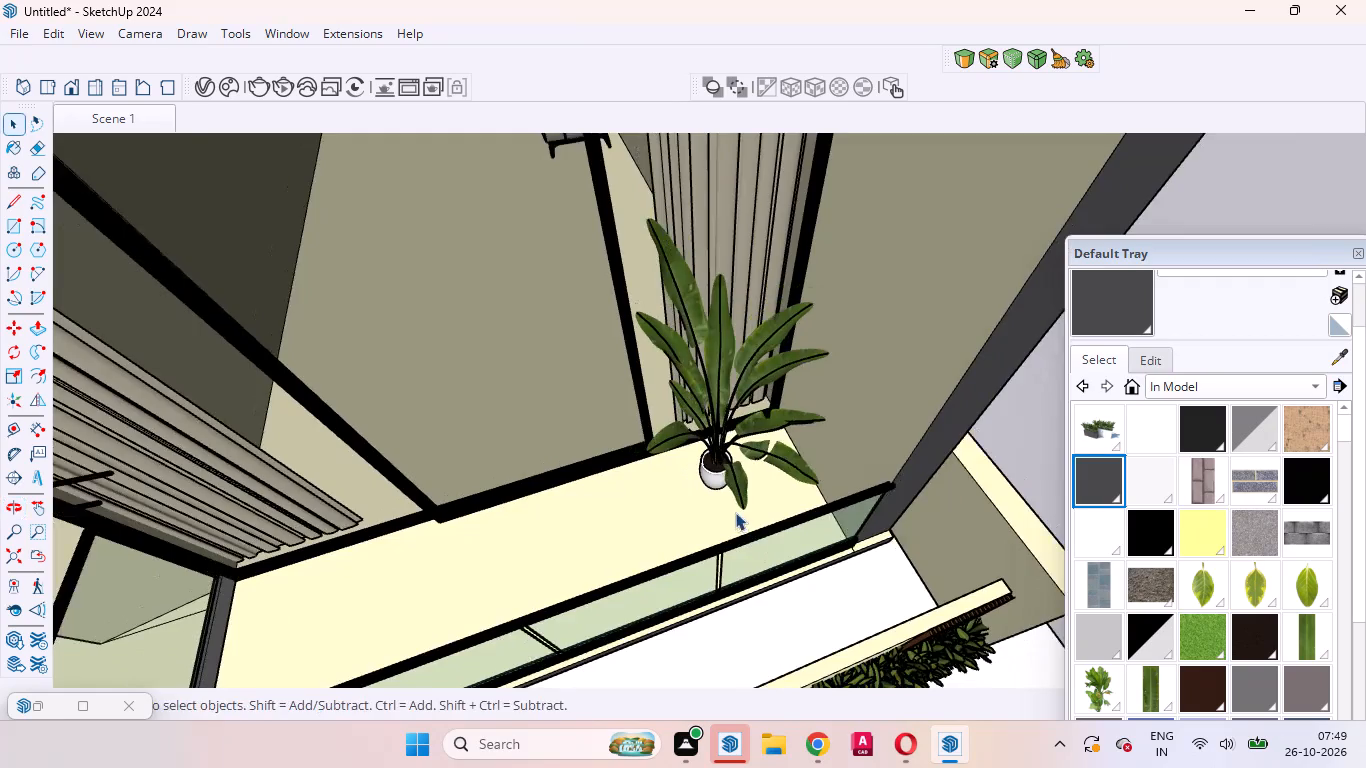
{"action": "scroll", "coordinate": [725, 487], "scroll_direction": "up", "scroll_amount": 6}
{"action": "scroll", "coordinate": [750, 446], "scroll_direction": "down", "scroll_amount": 12}
{"action": "scroll", "coordinate": [777, 422], "scroll_direction": "up", "scroll_amount": 6}
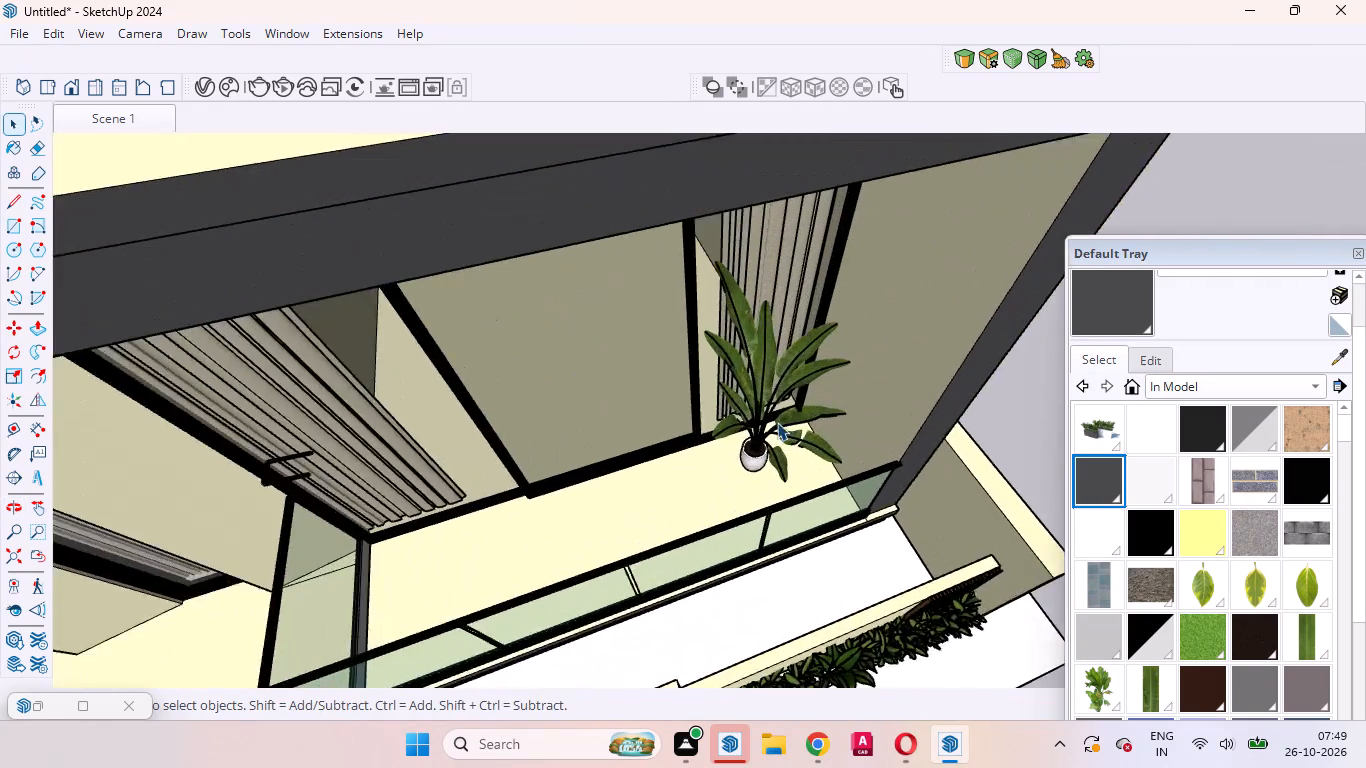
{"action": "scroll", "coordinate": [777, 422], "scroll_direction": "up", "scroll_amount": 4}
Rotate the potted plant horizontally about a point on the balcony floor so its leaves face a different direction.
{"action": "left_click", "coordinate": [759, 432]}
{"action": "scroll", "coordinate": [779, 423], "scroll_direction": "down", "scroll_amount": 12}
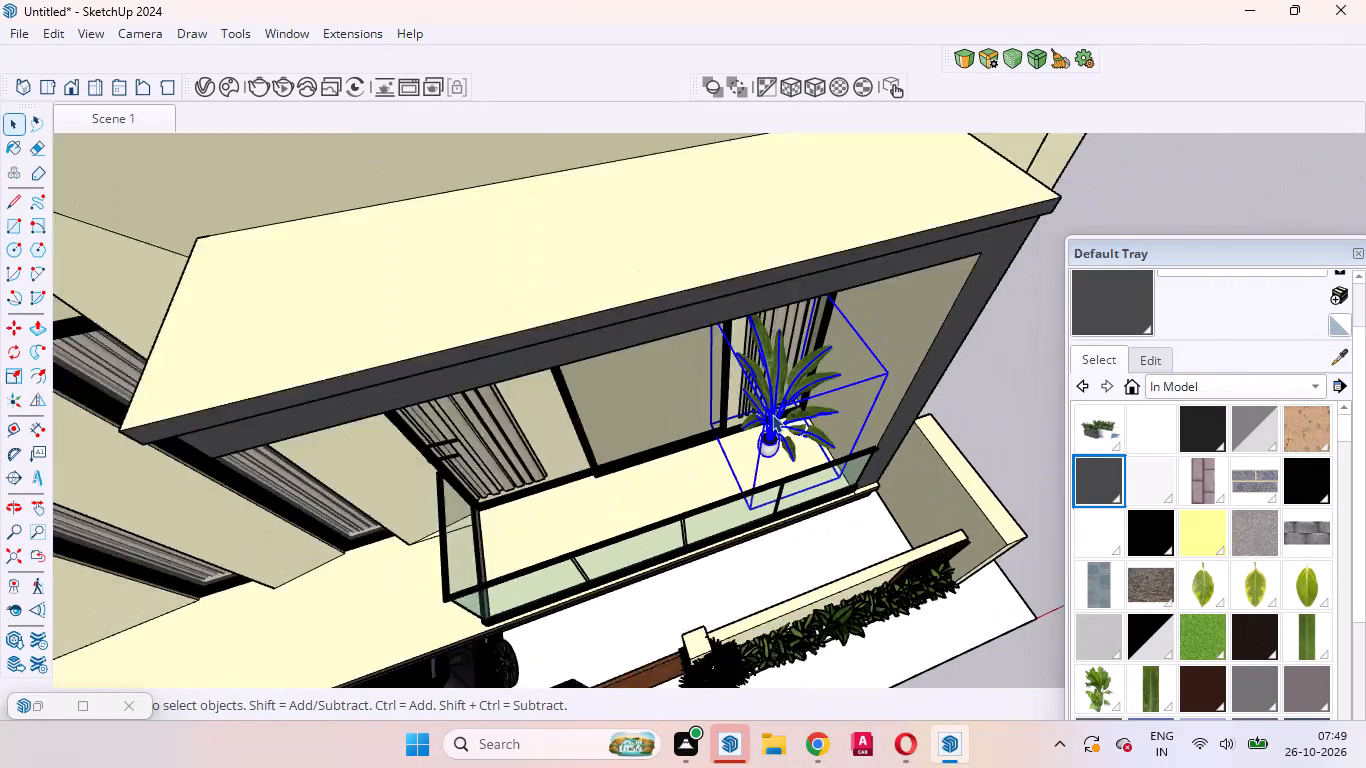
{"action": "scroll", "coordinate": [720, 508], "scroll_direction": "up", "scroll_amount": 5}
{"action": "scroll", "coordinate": [644, 492], "scroll_direction": "down", "scroll_amount": 12}
{"action": "middle_click_drag", "start_coordinate": [716, 486], "coordinate": [649, 376]}
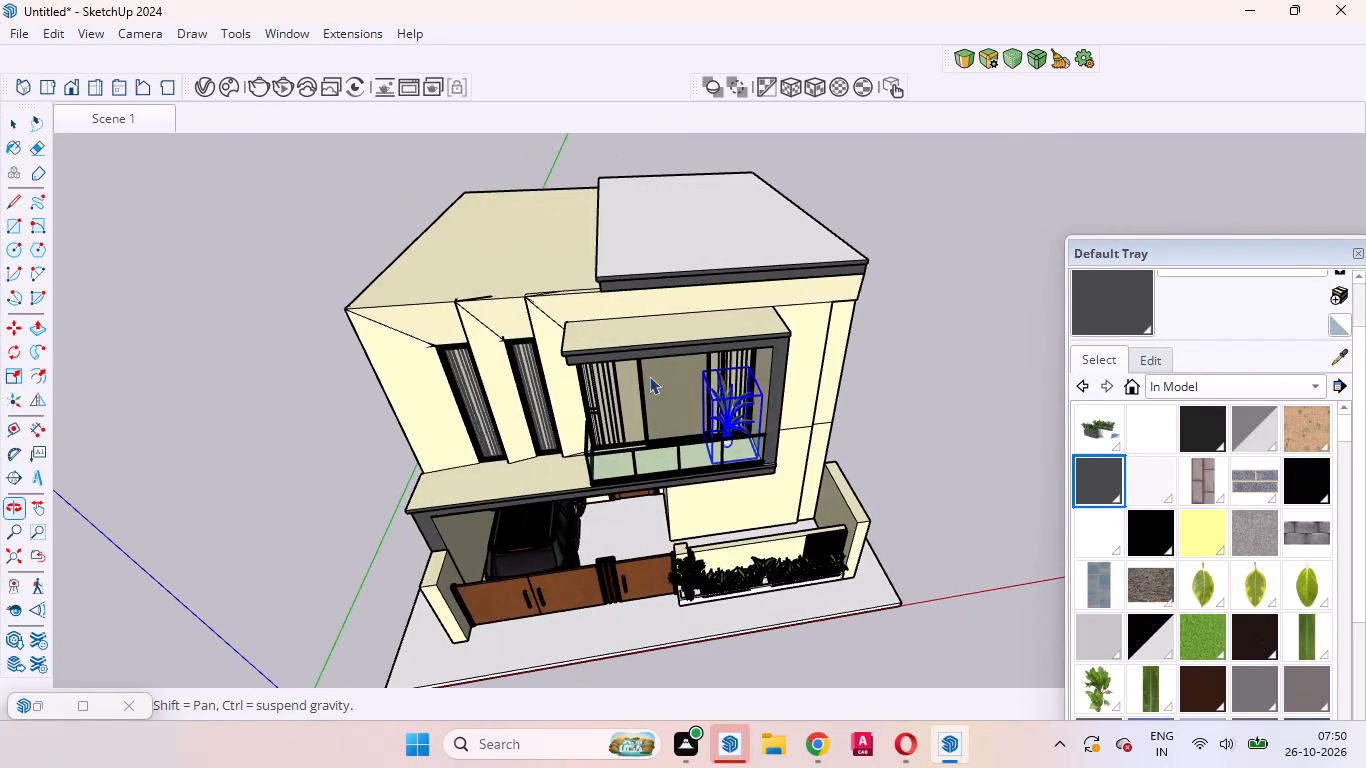
{"action": "scroll", "coordinate": [622, 488], "scroll_direction": "up", "scroll_amount": 10}
{"action": "middle_click", "coordinate": [671, 488]}
{"action": "scroll", "coordinate": [669, 481], "scroll_direction": "down", "scroll_amount": 5}
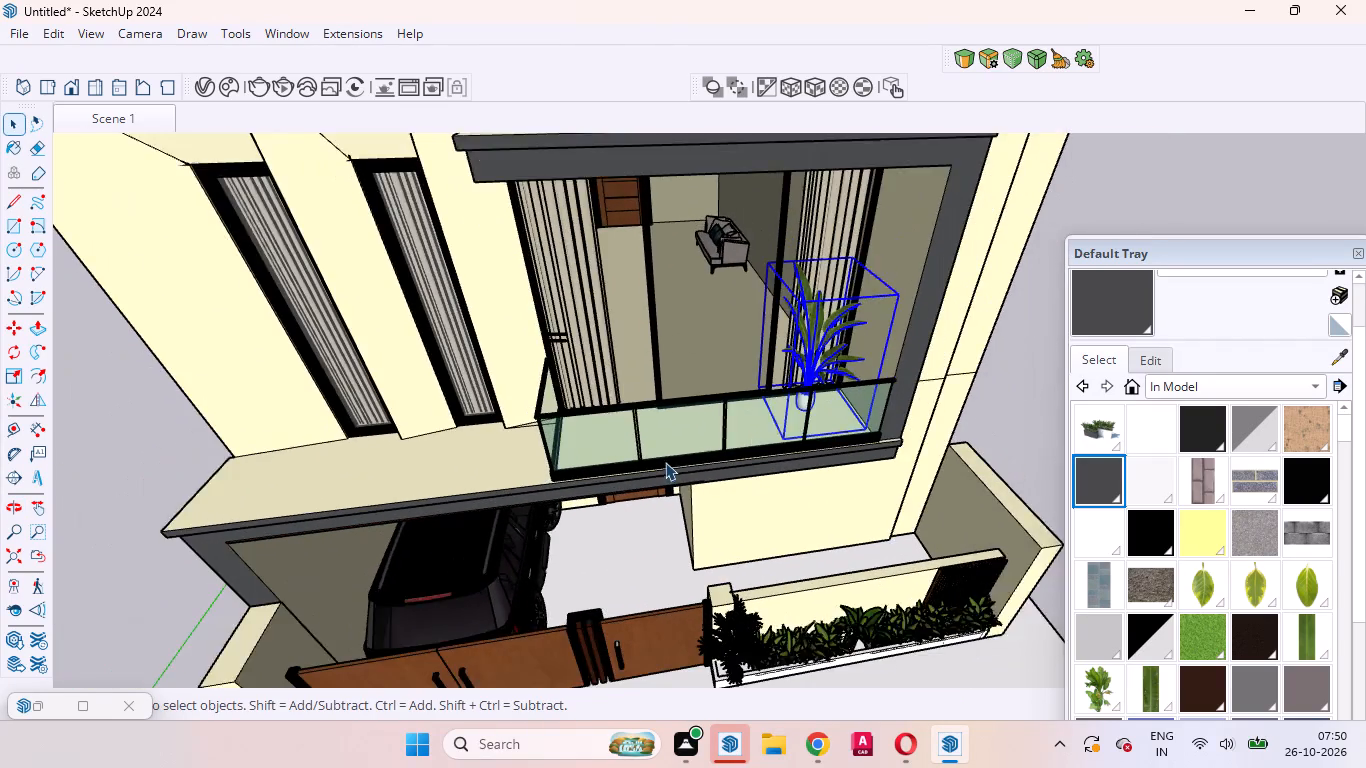
{"action": "scroll", "coordinate": [605, 353], "scroll_direction": "up", "scroll_amount": 7}
{"action": "middle_click_drag", "start_coordinate": [692, 372], "coordinate": [723, 415]}
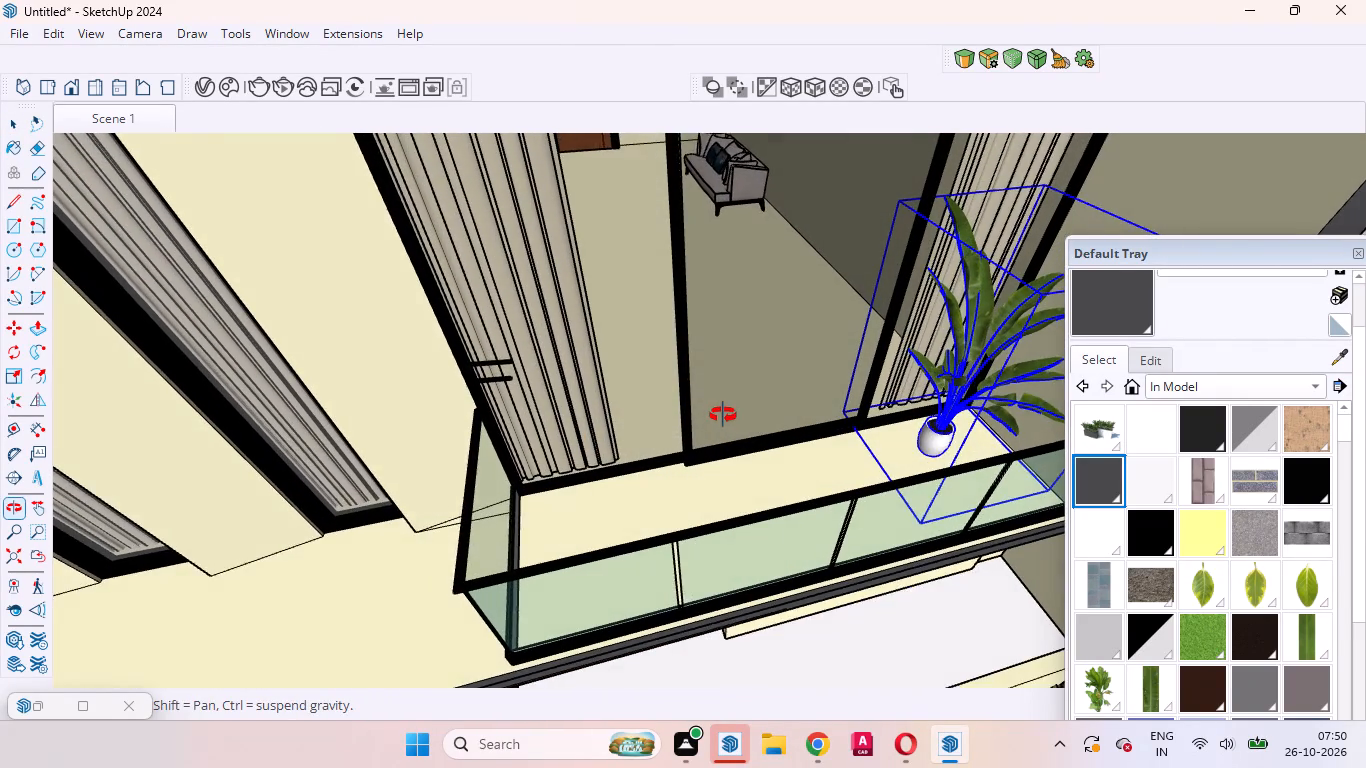
{"action": "middle_click_drag", "start_coordinate": [723, 415], "coordinate": [735, 425]}
{"action": "scroll", "coordinate": [748, 505], "scroll_direction": "up", "scroll_amount": 5}
{"action": "scroll", "coordinate": [748, 505], "scroll_direction": "down", "scroll_amount": 5}
{"action": "scroll", "coordinate": [727, 482], "scroll_direction": "up", "scroll_amount": 2}
{"action": "scroll", "coordinate": [727, 482], "scroll_direction": "down", "scroll_amount": 3}
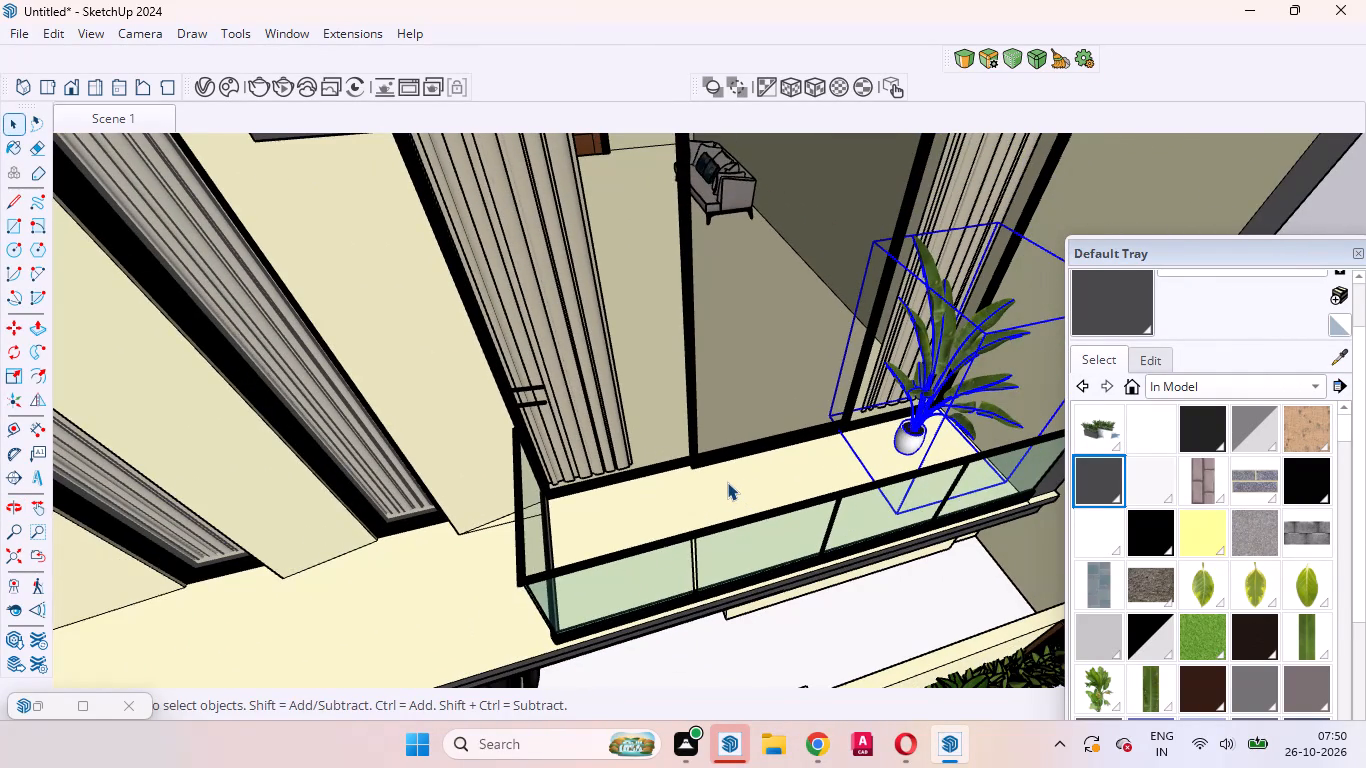
{"action": "key", "text": "q"}
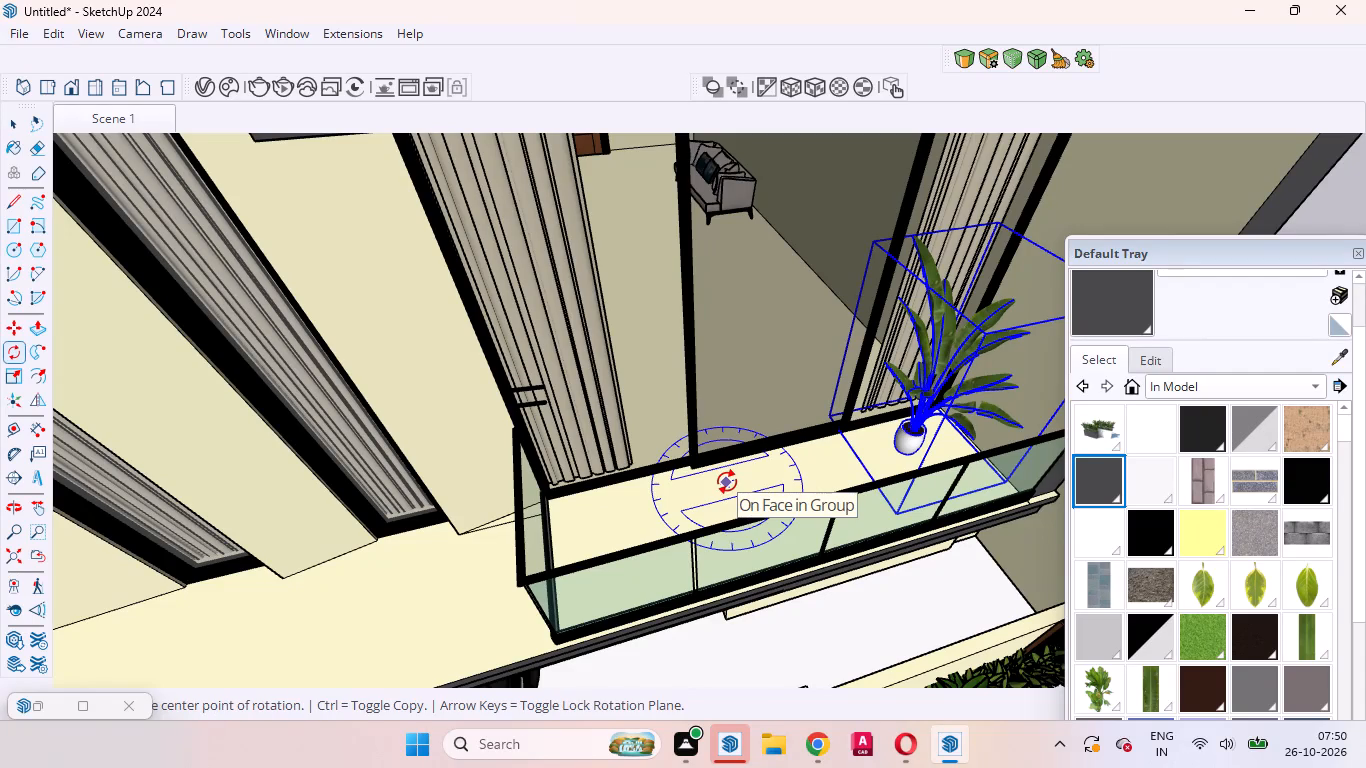
{"action": "left_click", "coordinate": [727, 482]}
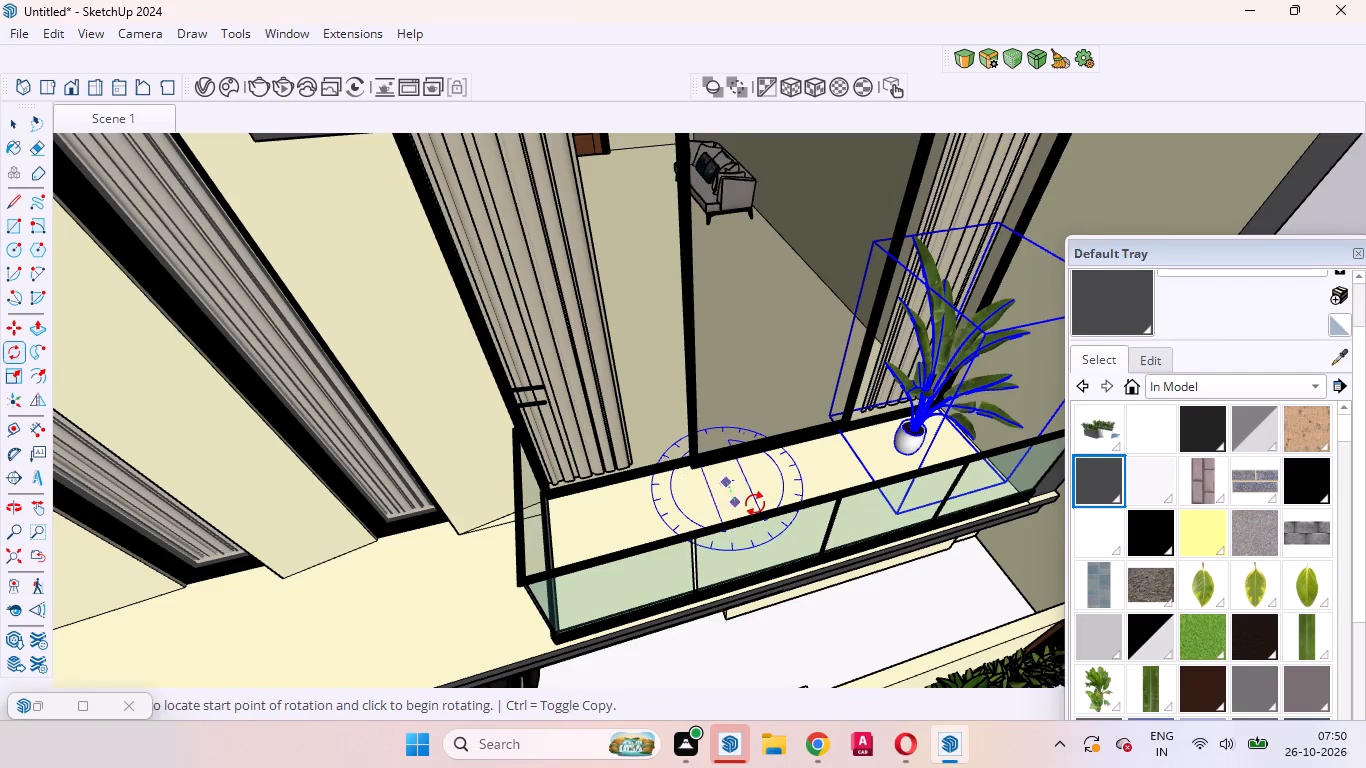
{"action": "left_click", "coordinate": [755, 504]}
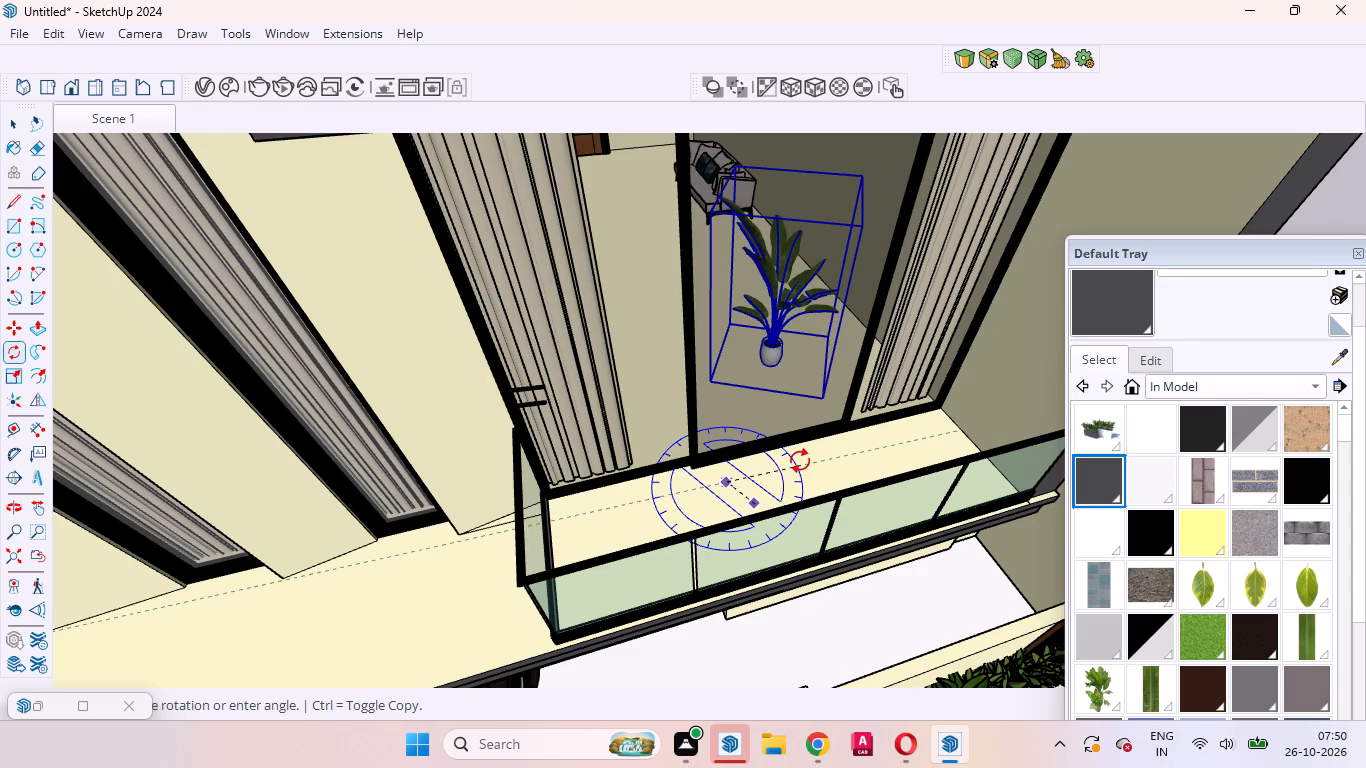
{"action": "left_click", "coordinate": [800, 461]}
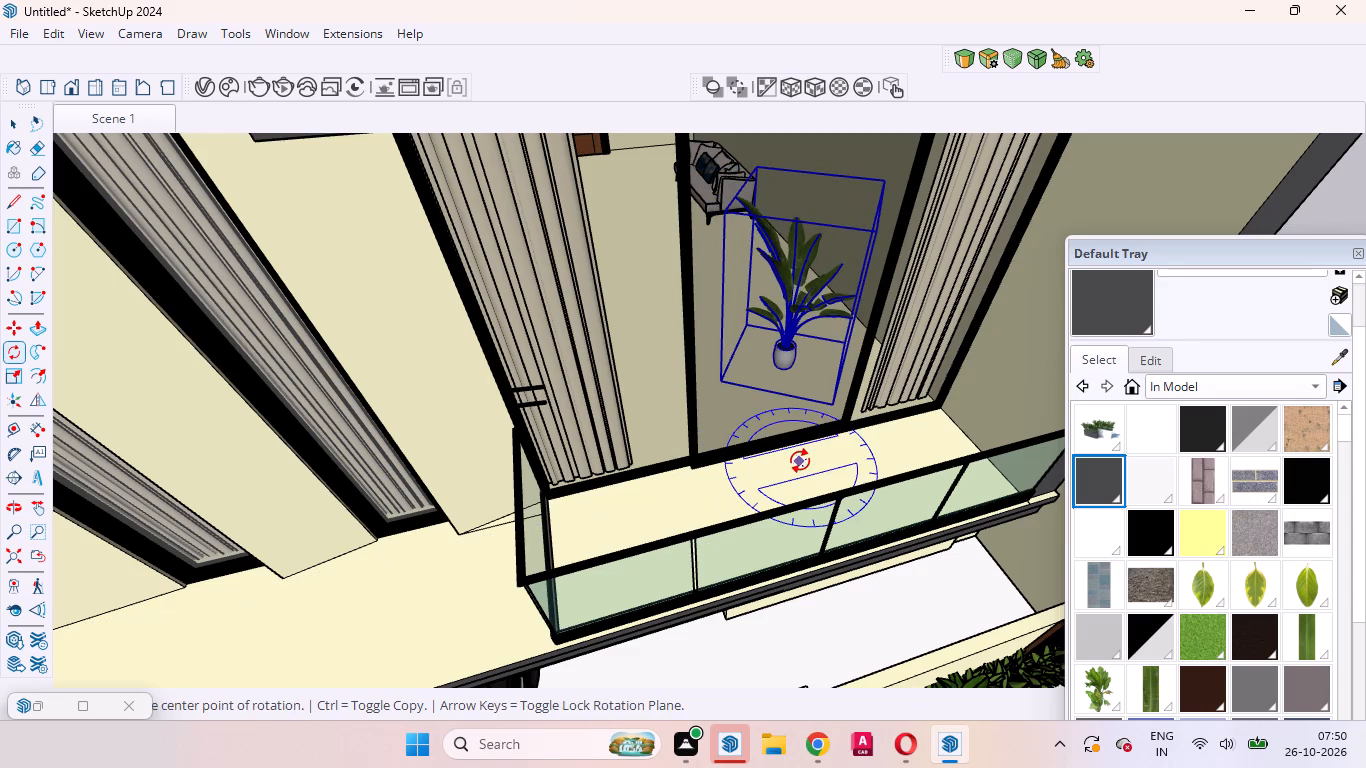
Move the rotated potted plant along the green axis from inside the room back onto the balcony floor.
{"action": "key", "text": "m"}
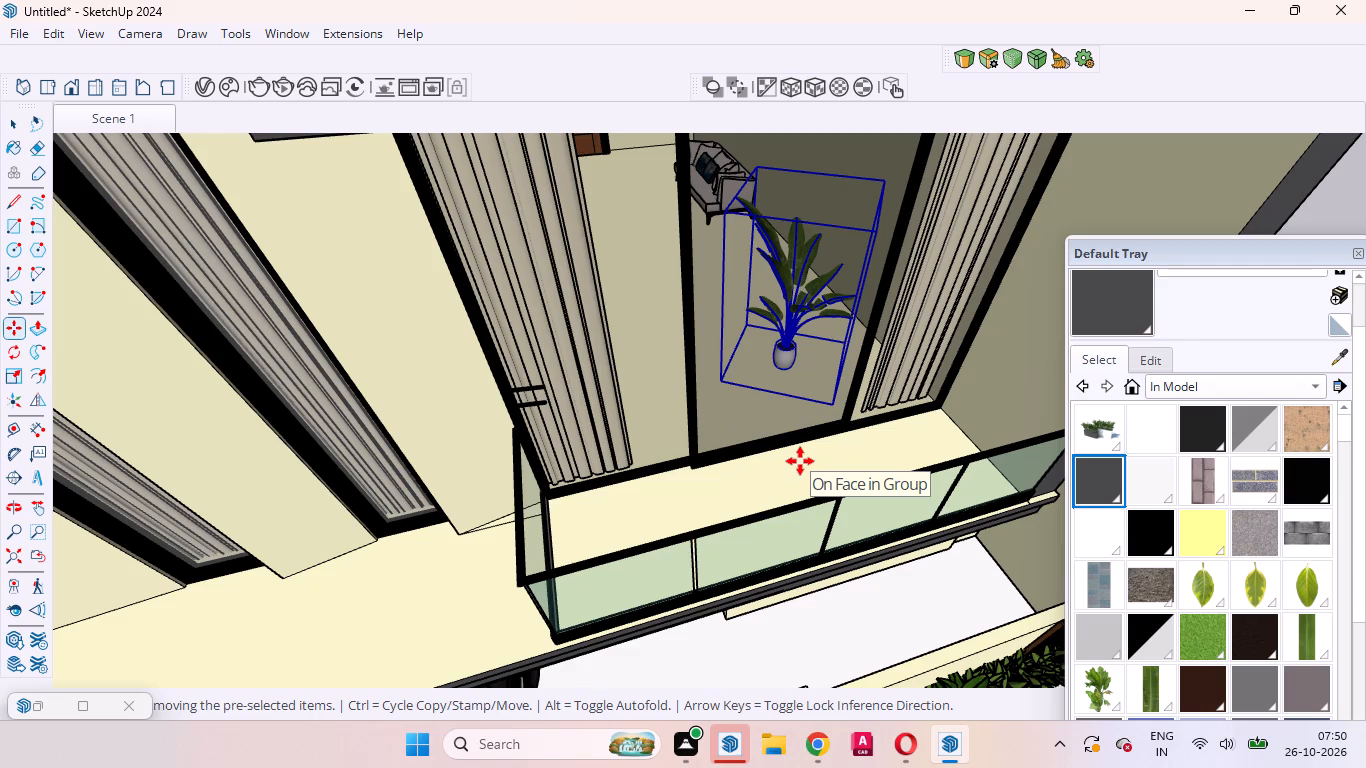
{"action": "left_click", "coordinate": [800, 461]}
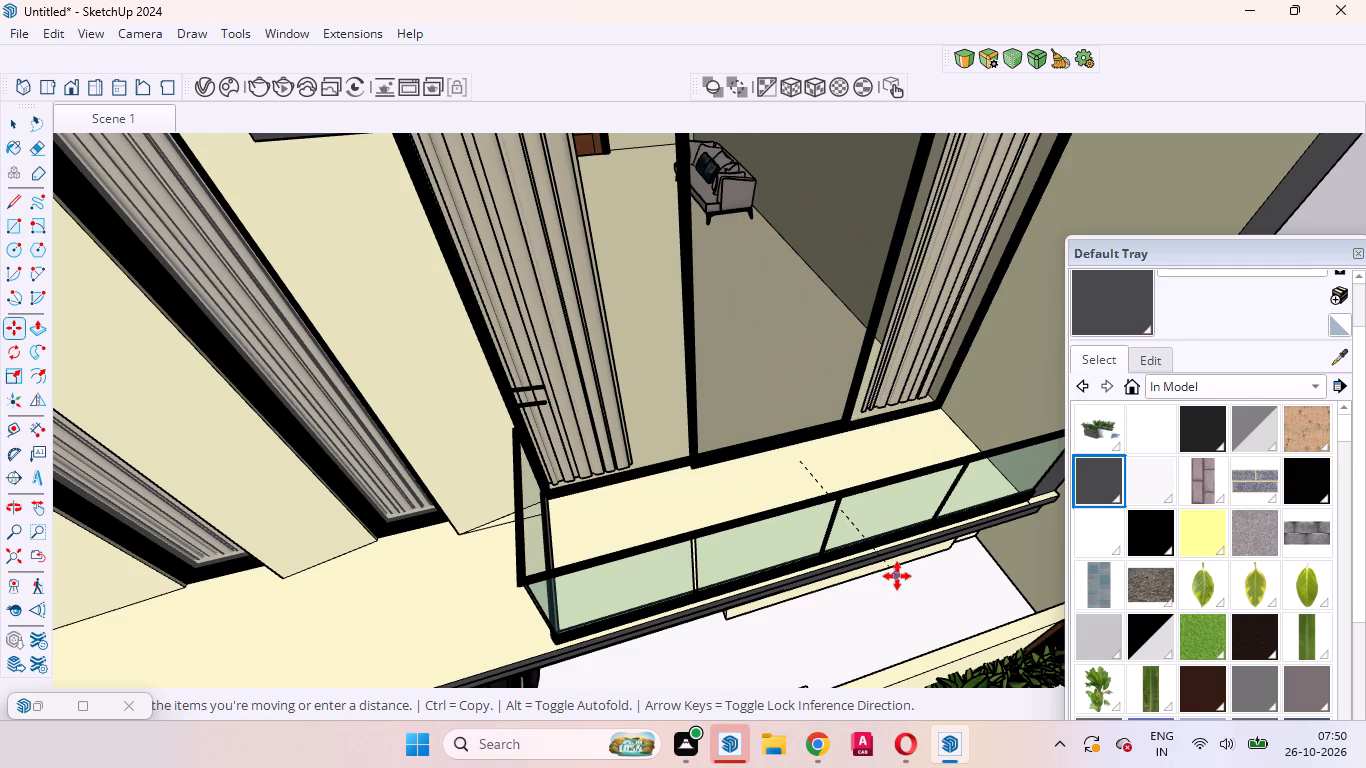
{"action": "key", "text": "Right"}
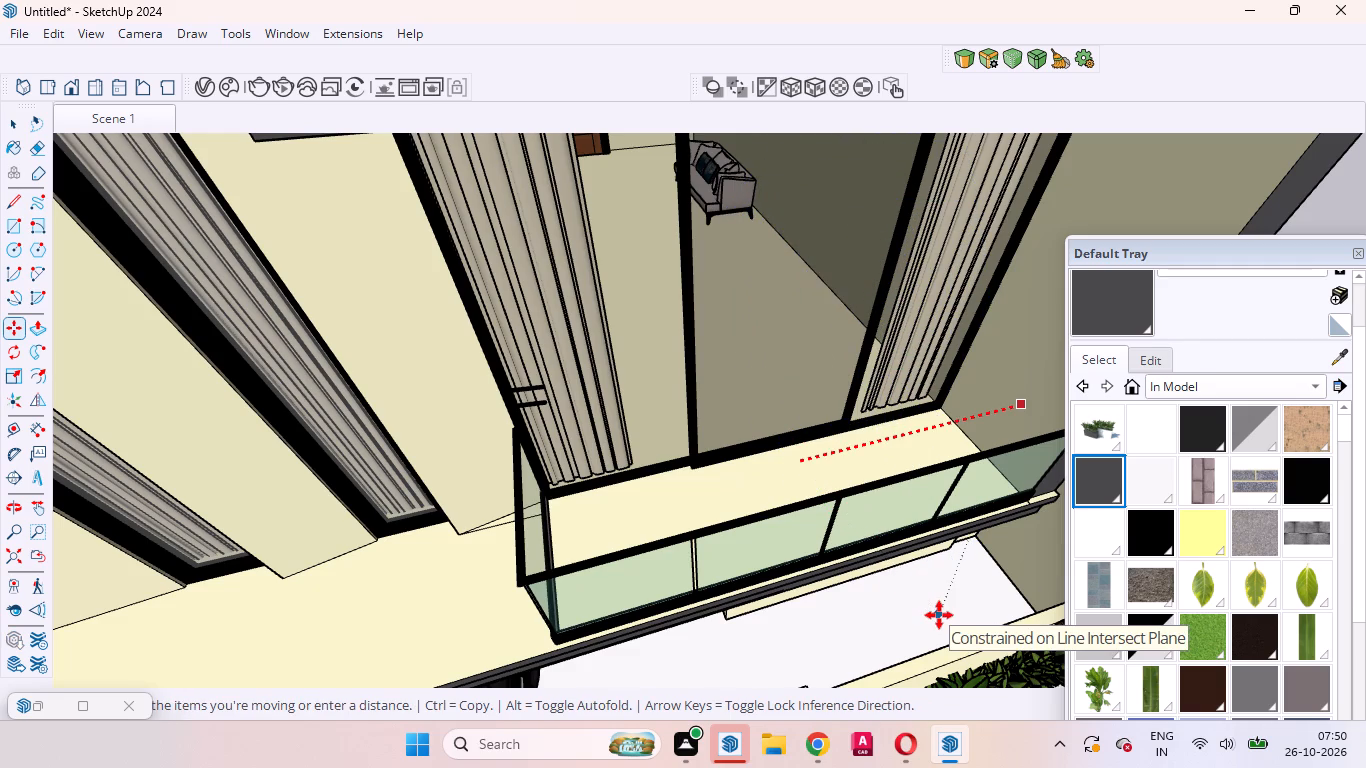
{"action": "key", "text": "Left"}
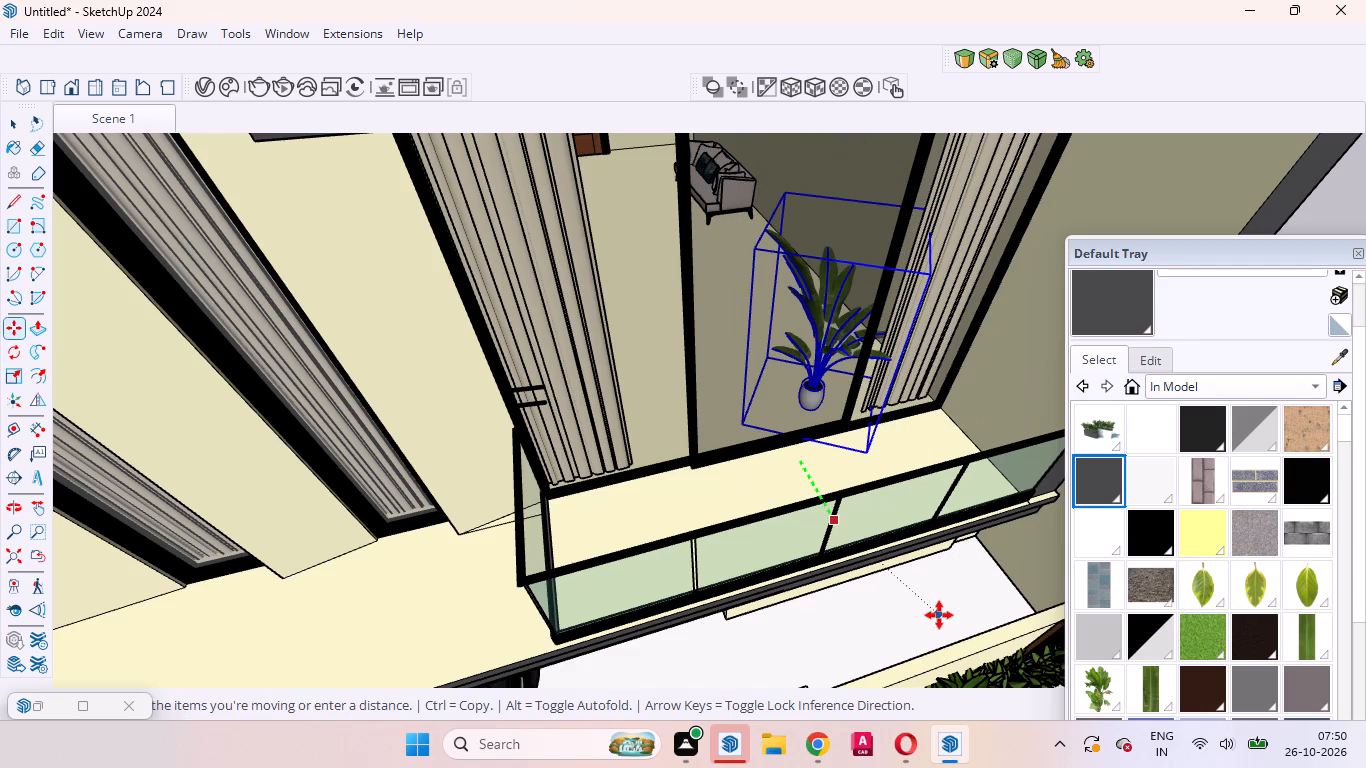
{"action": "left_click", "coordinate": [981, 677]}
{"action": "key", "text": "space"}
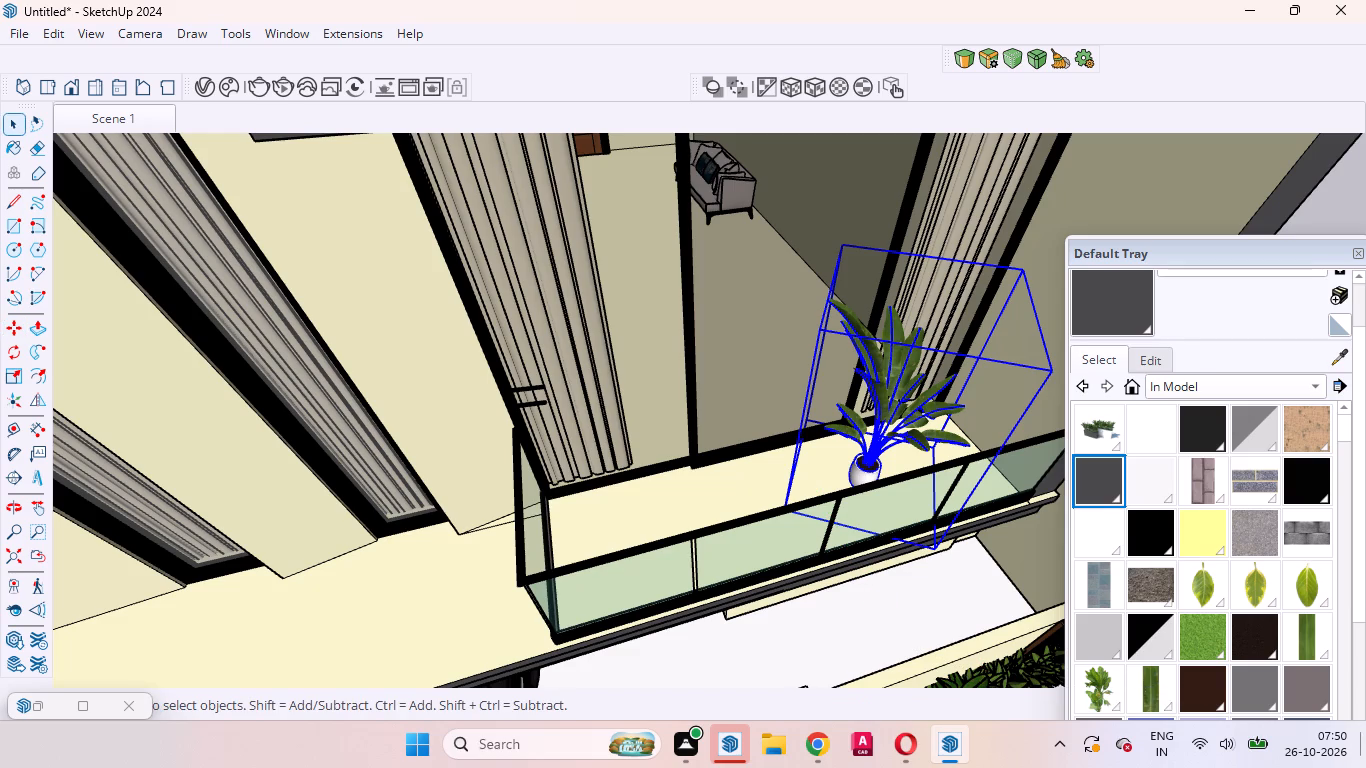
Shift the potted plant away from the glass railing towards the balcony window.
{"action": "scroll", "coordinate": [1355, 767], "scroll_direction": "down", "scroll_amount": 1}
{"action": "scroll", "coordinate": [641, 516], "scroll_direction": "down", "scroll_amount": 5}
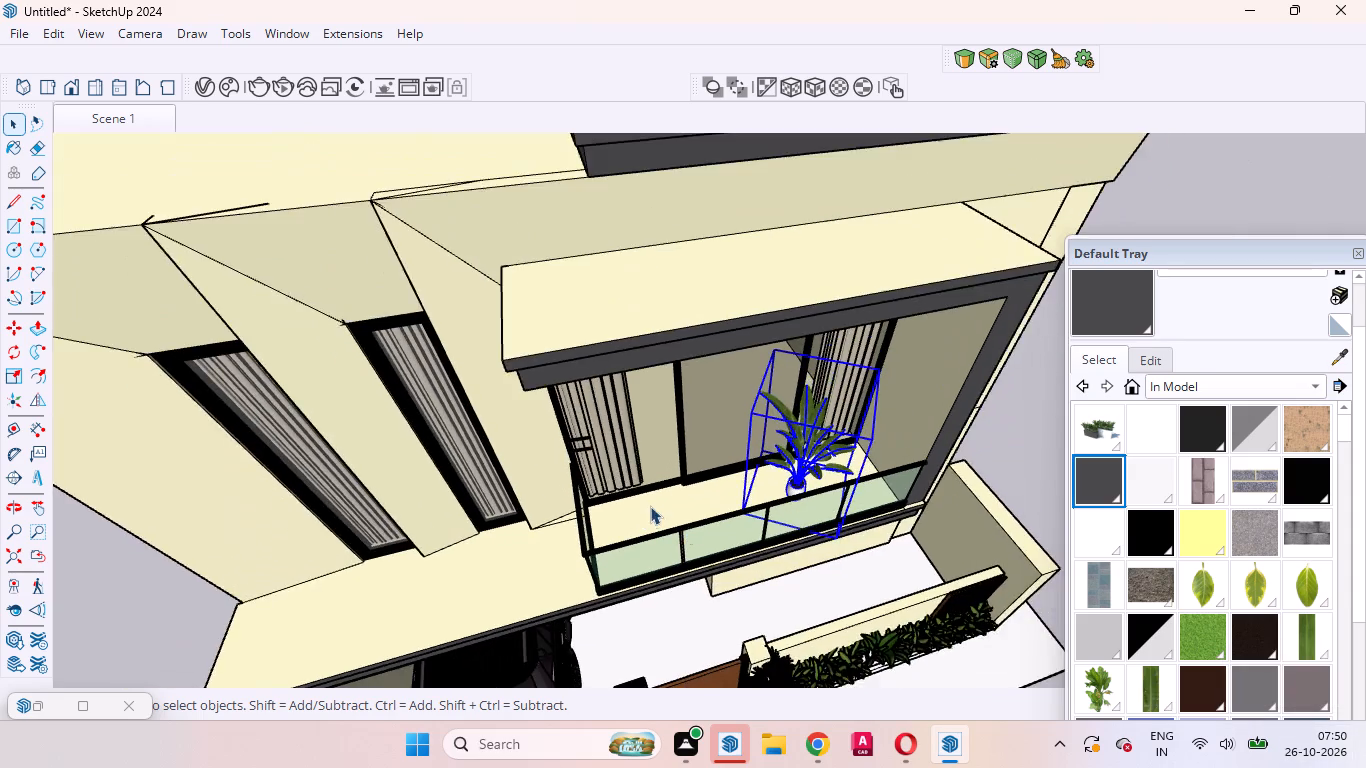
{"action": "scroll", "coordinate": [650, 506], "scroll_direction": "up", "scroll_amount": 5}
{"action": "middle_click_drag", "start_coordinate": [680, 509], "coordinate": [873, 526]}
{"action": "scroll", "coordinate": [826, 439], "scroll_direction": "up", "scroll_amount": 2}
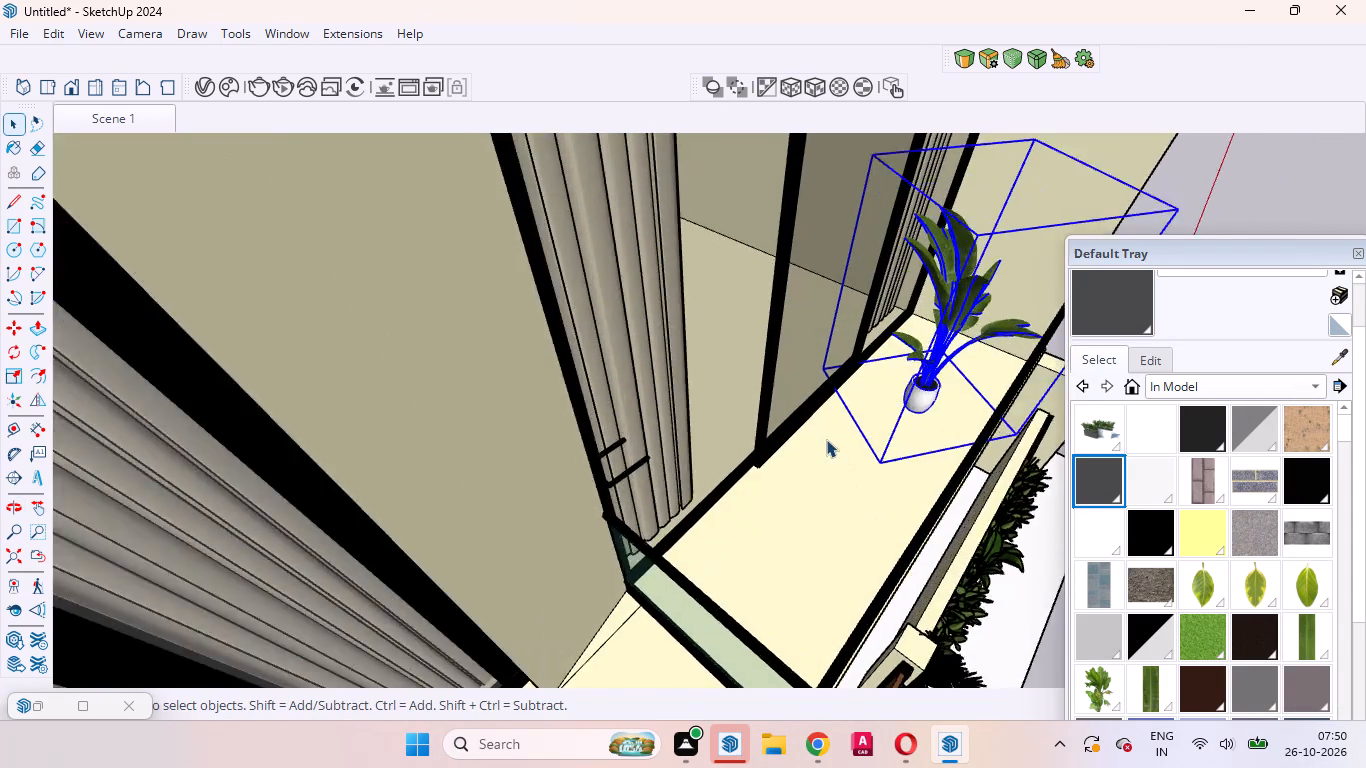
{"action": "scroll", "coordinate": [826, 439], "scroll_direction": "up", "scroll_amount": 2}
{"action": "scroll", "coordinate": [871, 466], "scroll_direction": "down", "scroll_amount": 4}
{"action": "middle_click_drag", "start_coordinate": [872, 495], "coordinate": [803, 452]}
{"action": "key", "text": "m"}
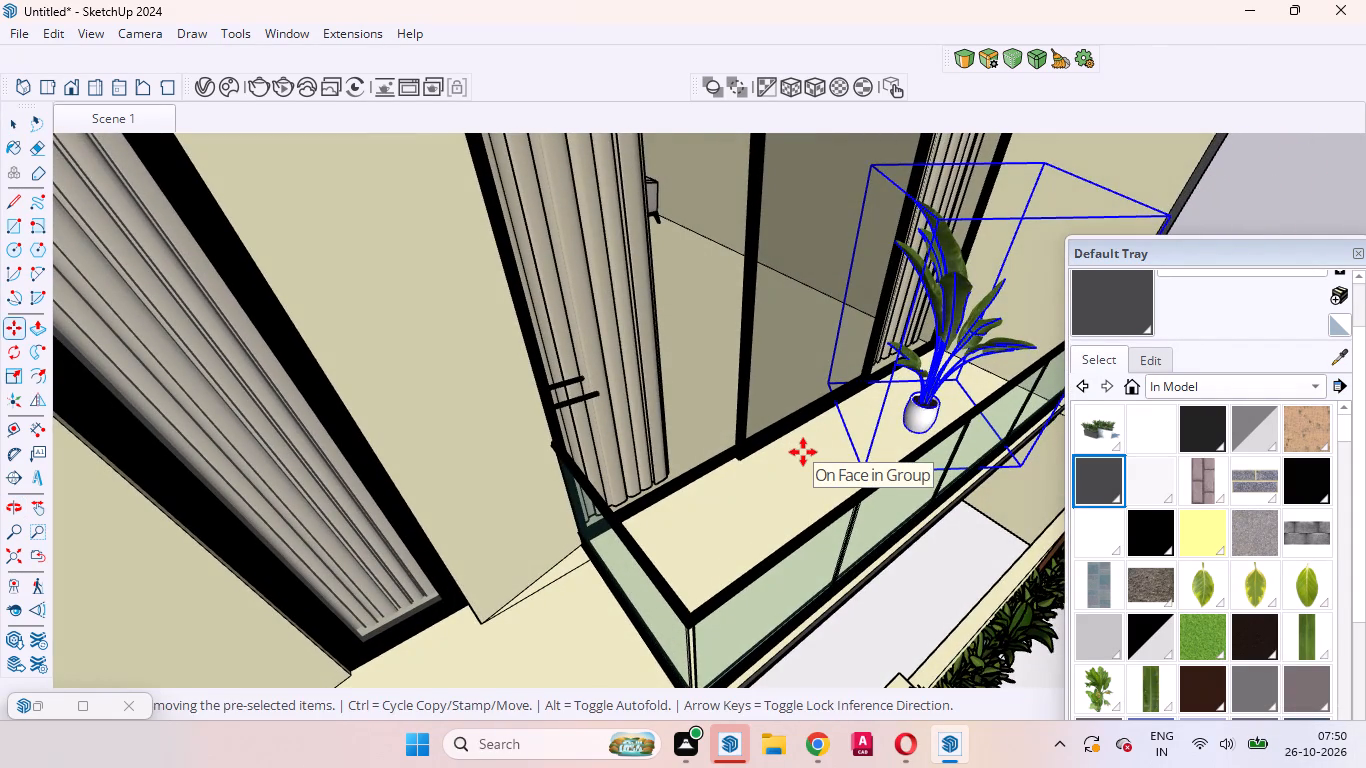
{"action": "left_click", "coordinate": [803, 452]}
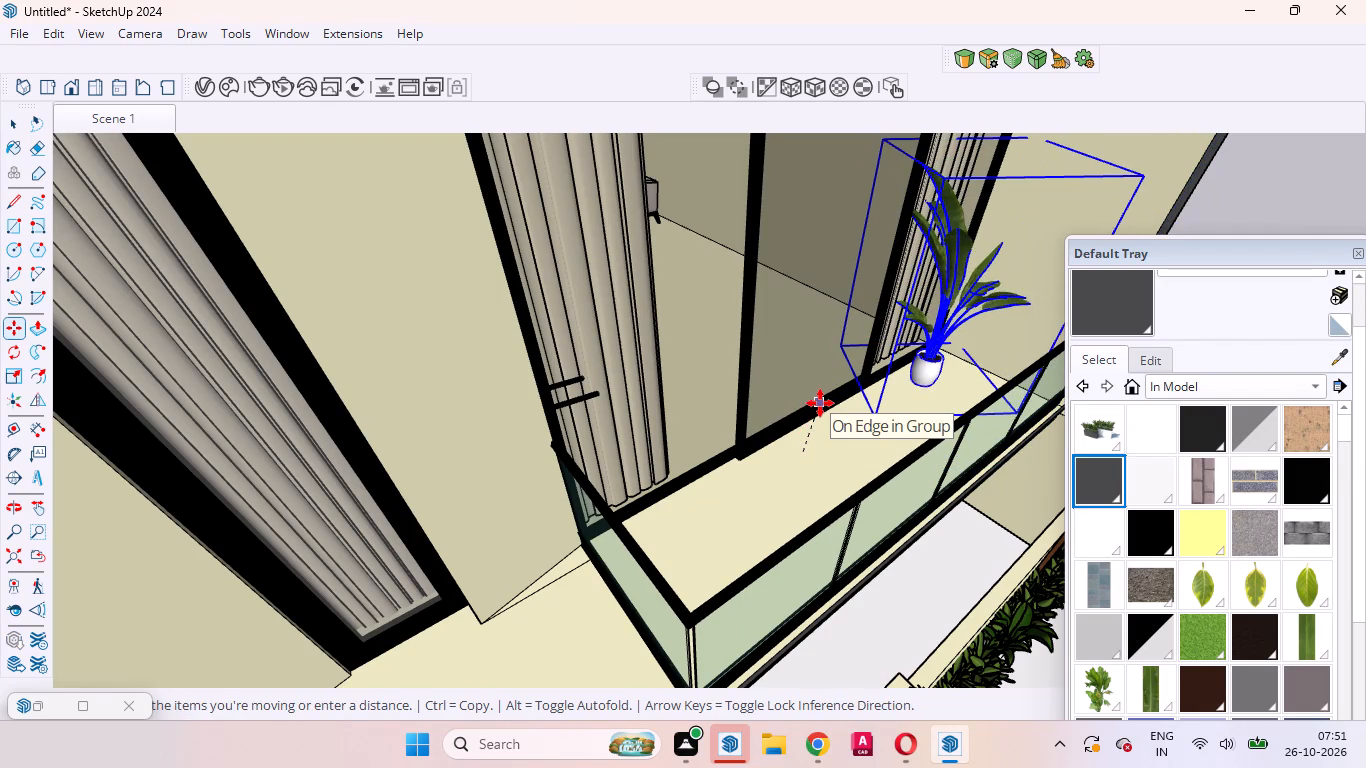
{"action": "left_click", "coordinate": [820, 403]}
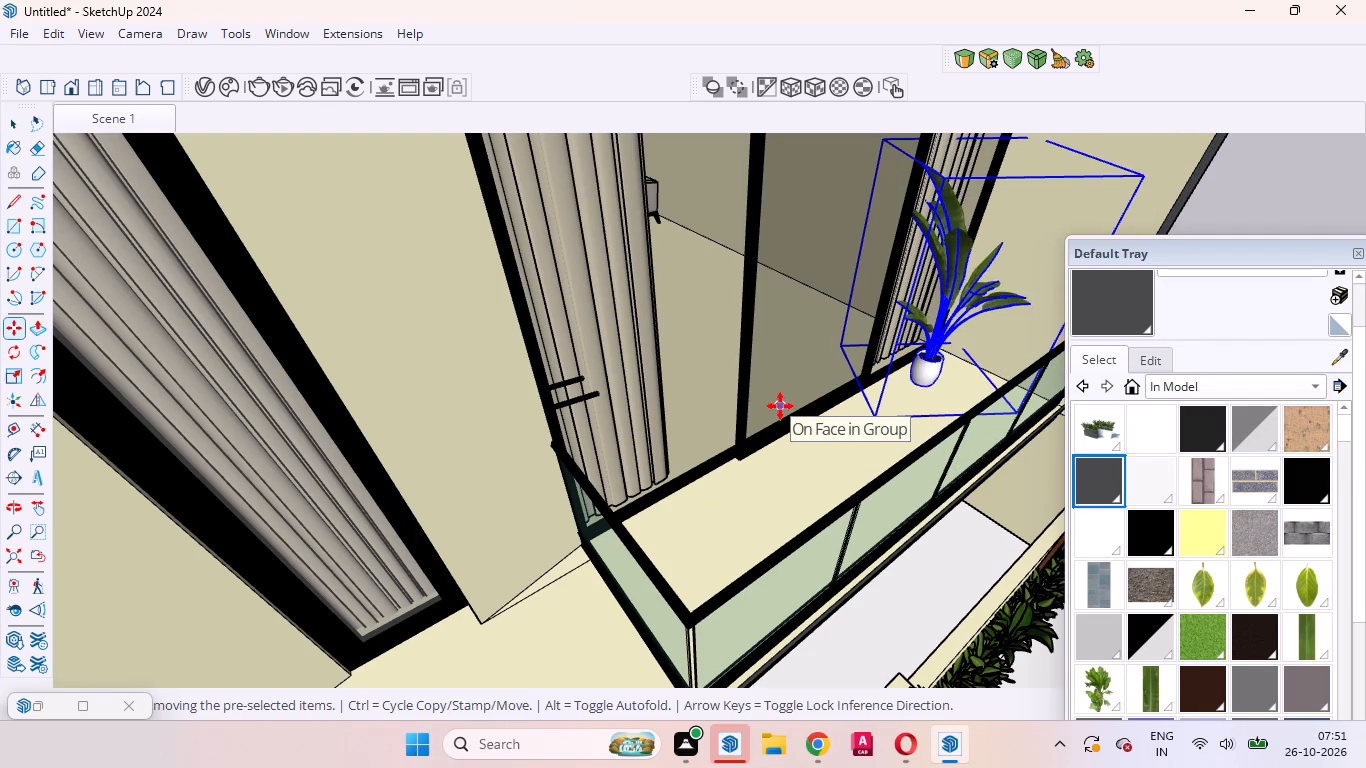
Nudge the potted plant across the balcony floor slightly closer to the side wall in front of the curtain.
{"action": "scroll", "coordinate": [907, 318], "scroll_direction": "up", "scroll_amount": 4}
{"action": "middle_click_drag", "start_coordinate": [946, 375], "coordinate": [827, 396]}
{"action": "scroll", "coordinate": [946, 375], "scroll_direction": "up", "scroll_amount": 1}
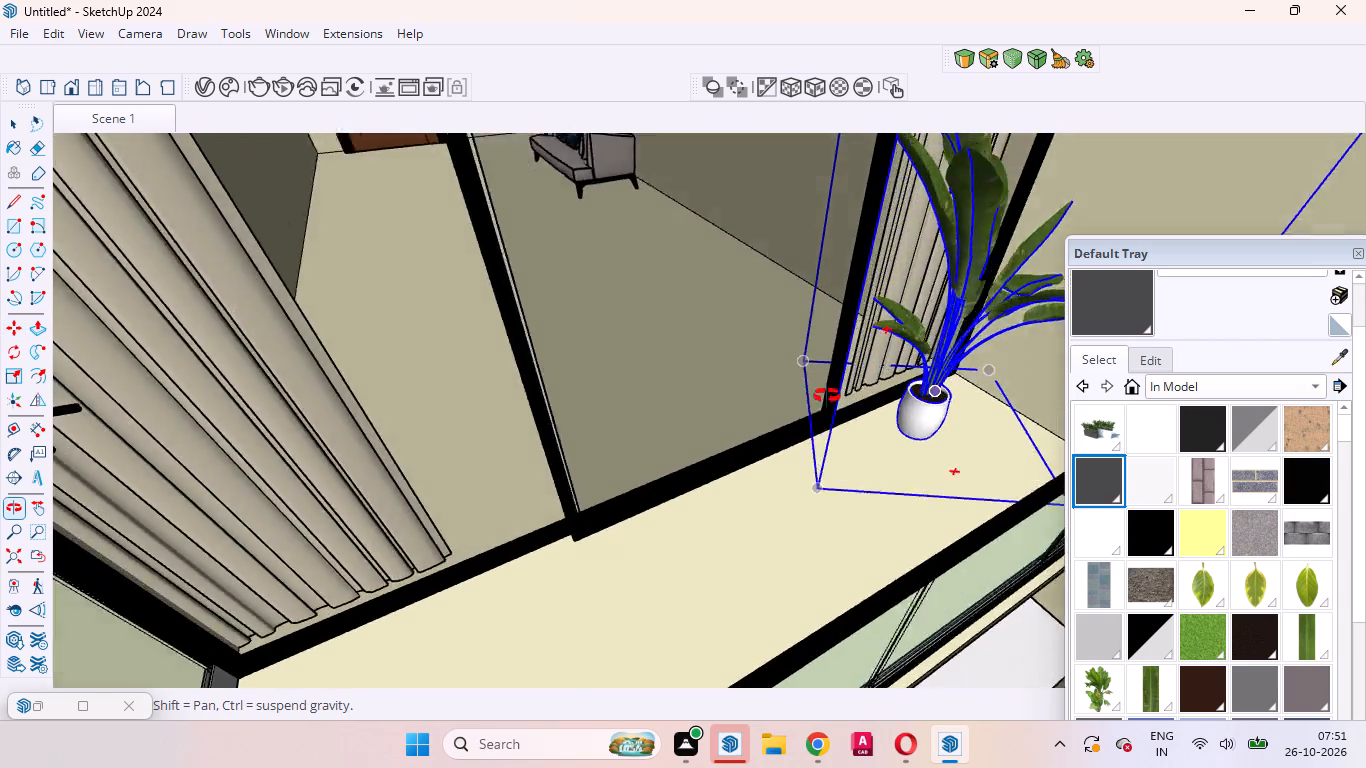
{"action": "middle_click_drag", "start_coordinate": [827, 396], "coordinate": [738, 409]}
{"action": "scroll", "coordinate": [841, 464], "scroll_direction": "up", "scroll_amount": 4}
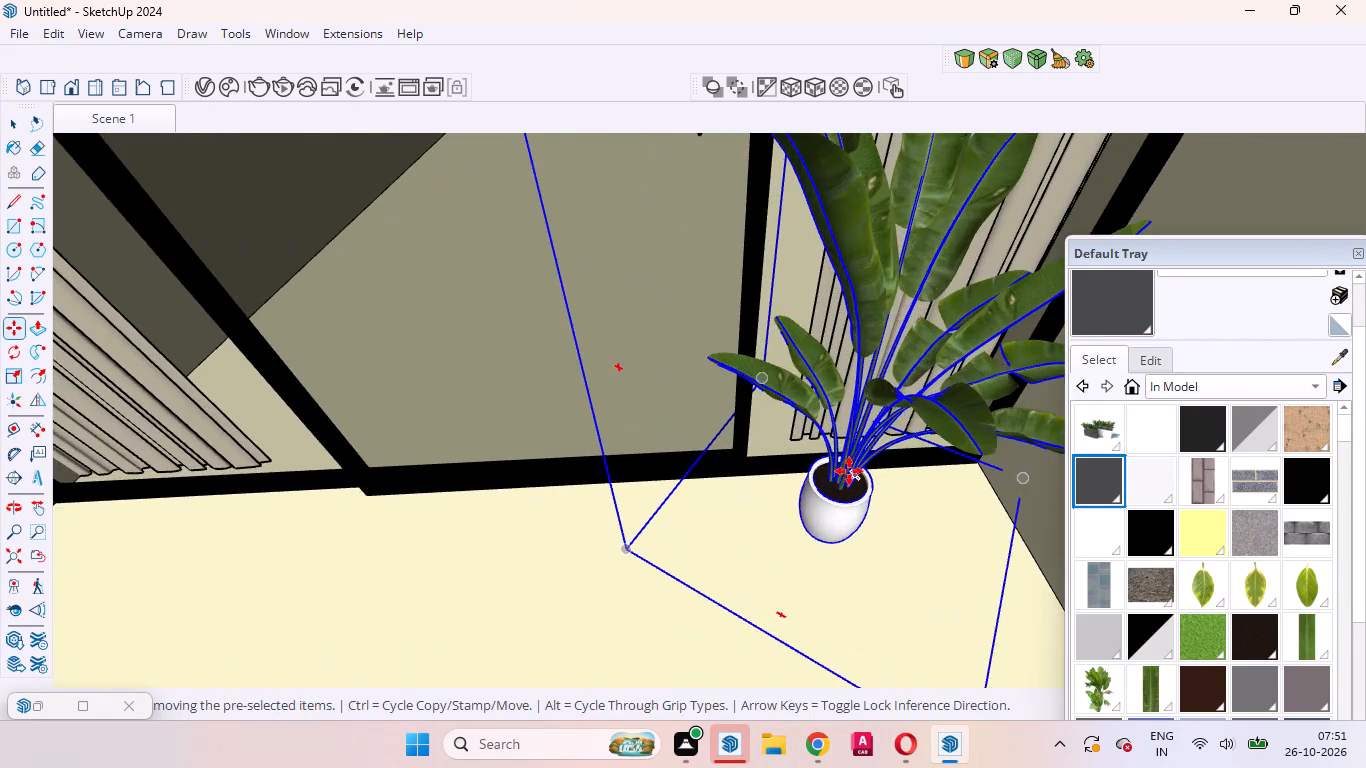
{"action": "middle_click_drag", "start_coordinate": [835, 474], "coordinate": [752, 484]}
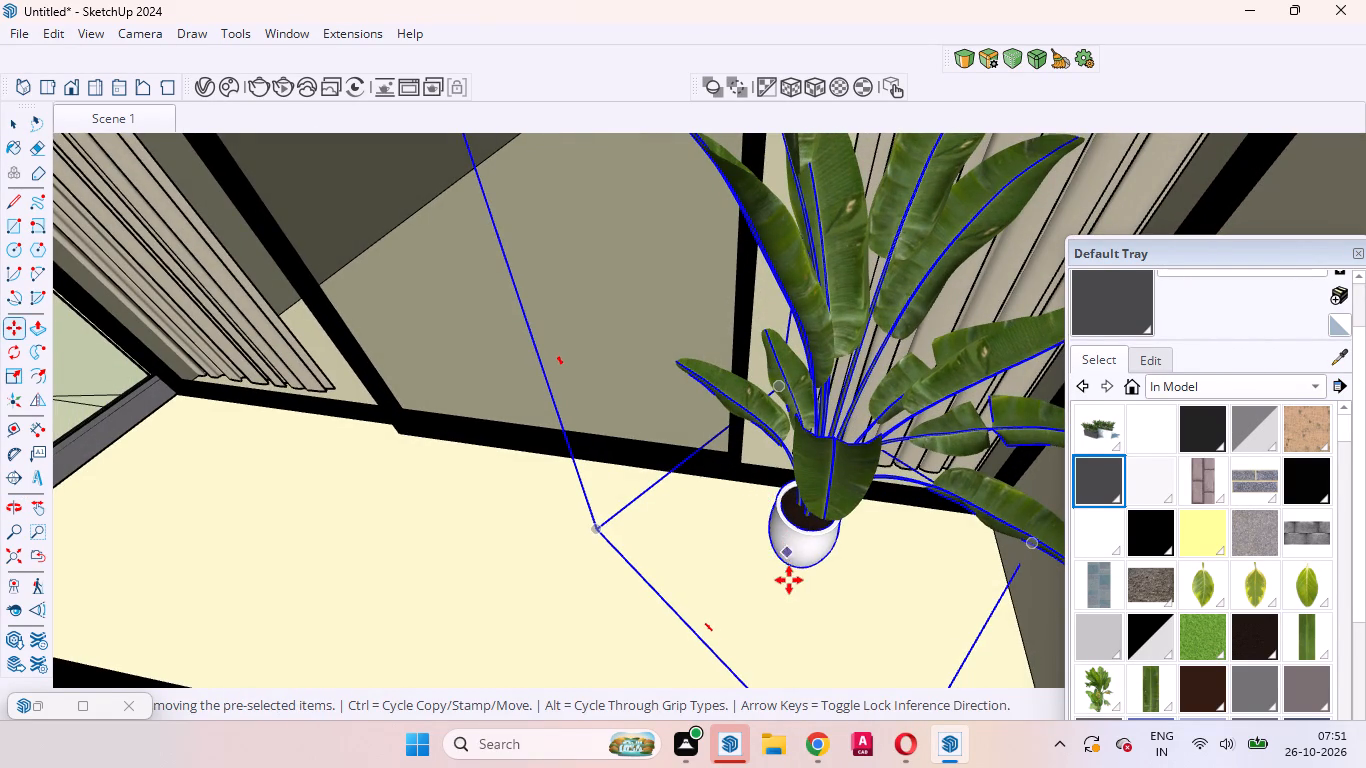
{"action": "left_click", "coordinate": [791, 594]}
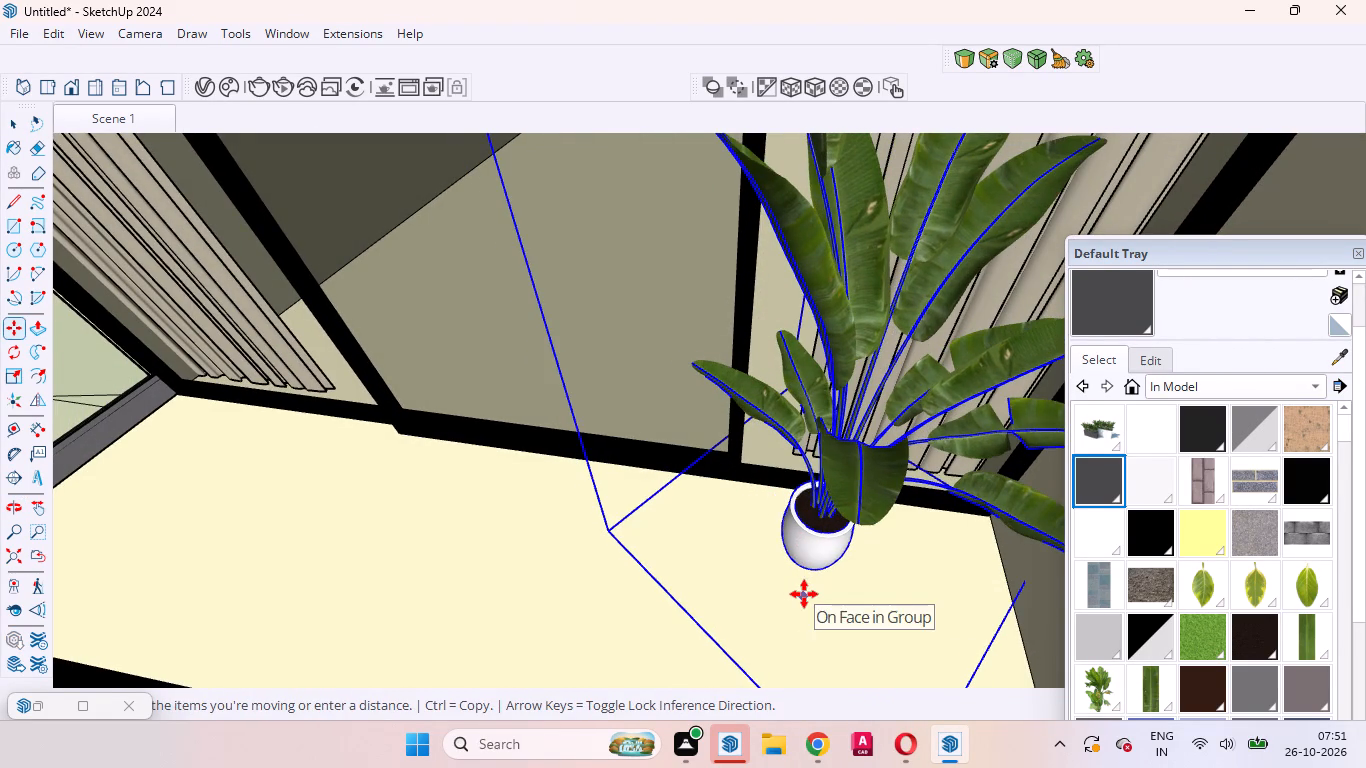
{"action": "left_click", "coordinate": [828, 607]}
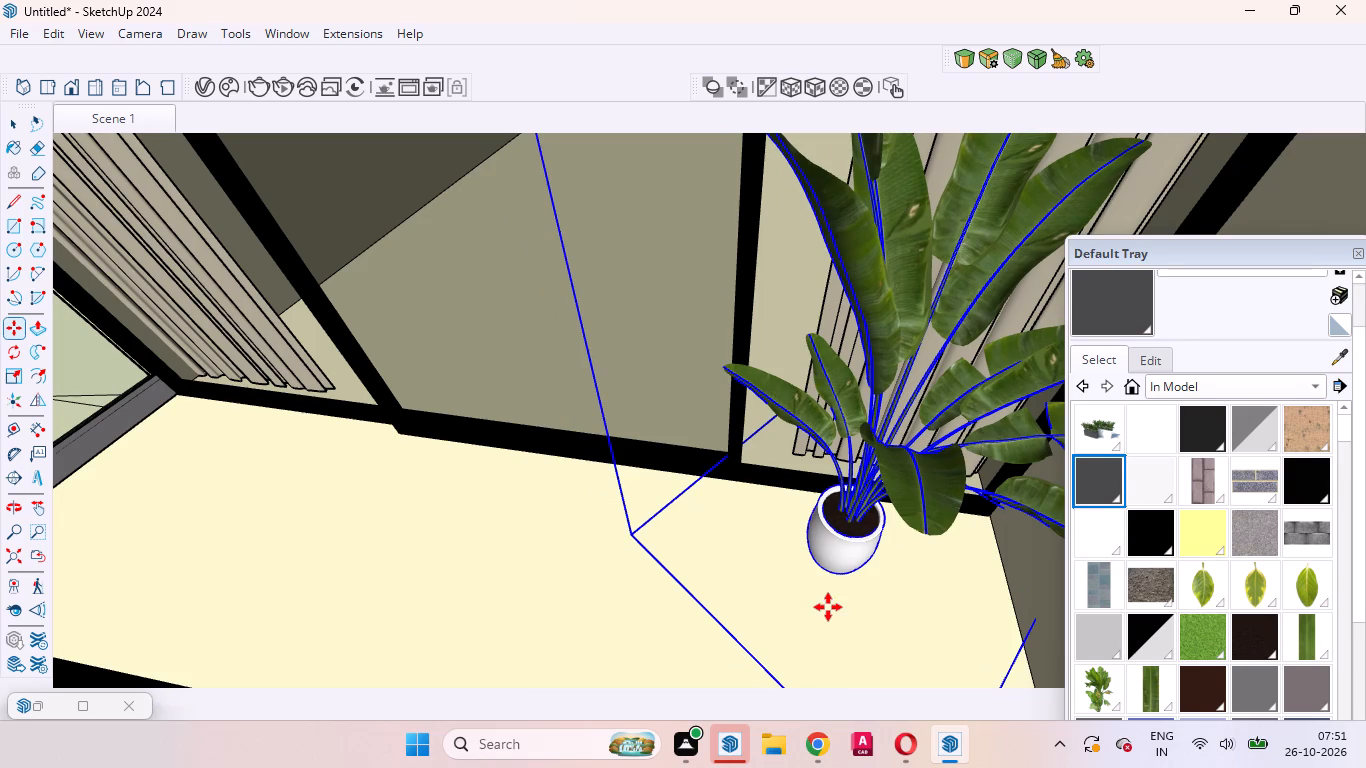
Examine the repositioned potted plant behind the glass railing and the overall house front.
{"action": "scroll", "coordinate": [838, 602], "scroll_direction": "down", "scroll_amount": 12}
{"action": "middle_click", "coordinate": [838, 602]}
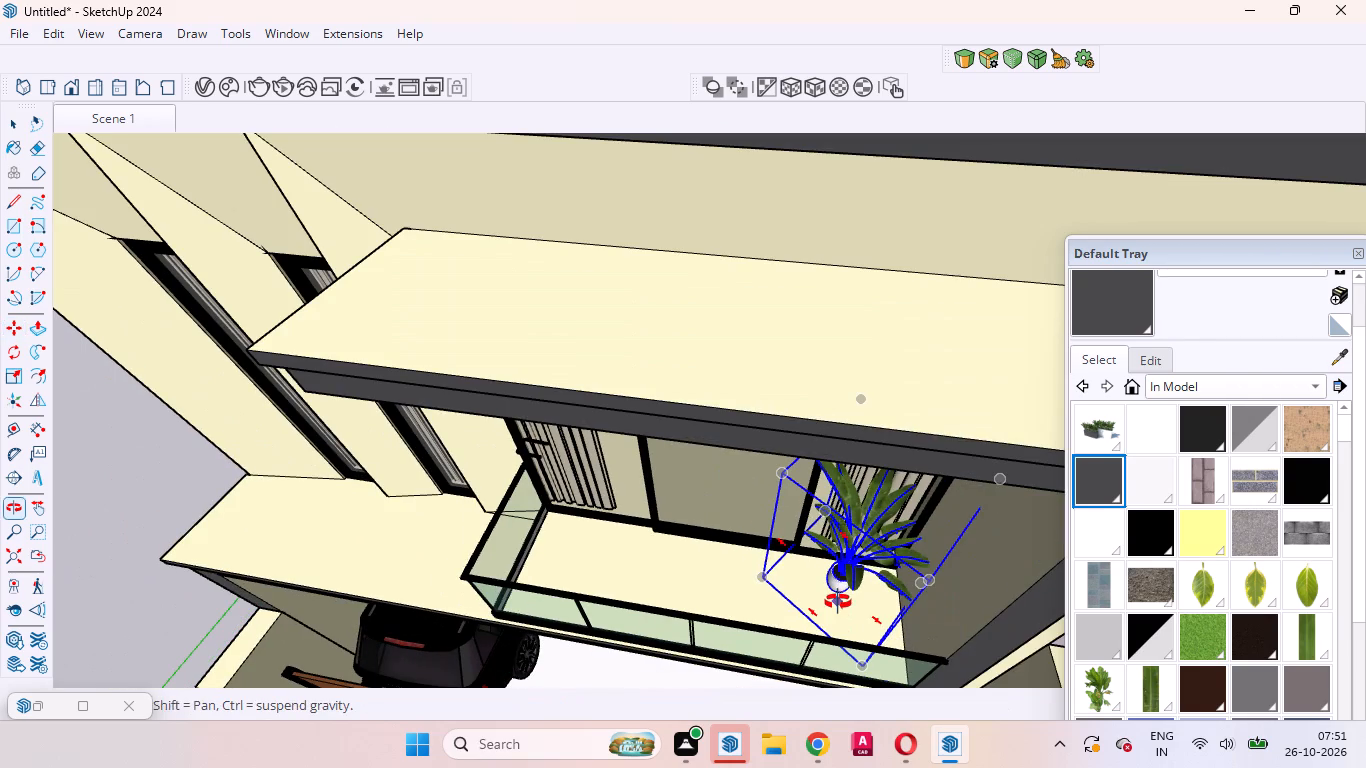
{"action": "scroll", "coordinate": [835, 602], "scroll_direction": "down", "scroll_amount": 5}
{"action": "middle_click_drag", "start_coordinate": [763, 610], "coordinate": [838, 496]}
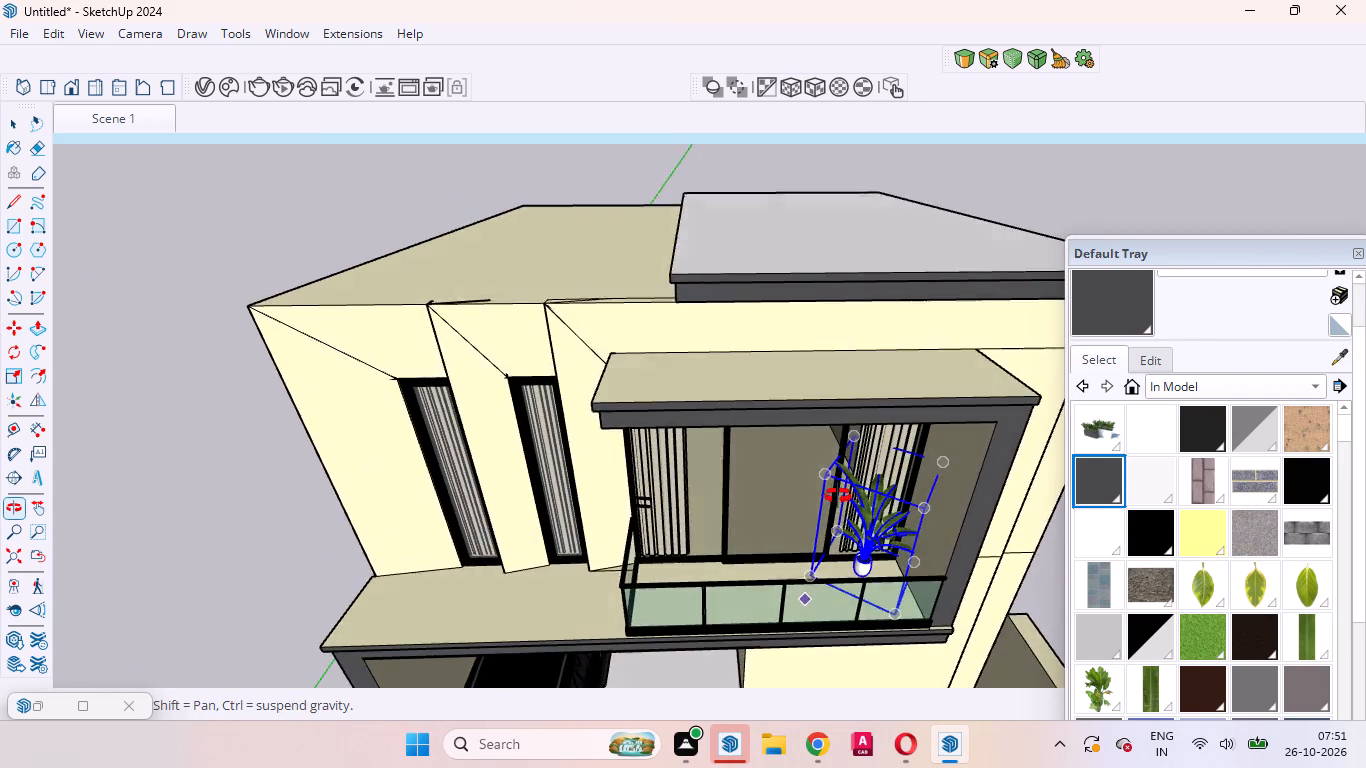
{"action": "middle_click_drag", "start_coordinate": [838, 496], "coordinate": [871, 466]}
{"action": "scroll", "coordinate": [882, 503], "scroll_direction": "up", "scroll_amount": 6}
{"action": "key", "text": "space"}
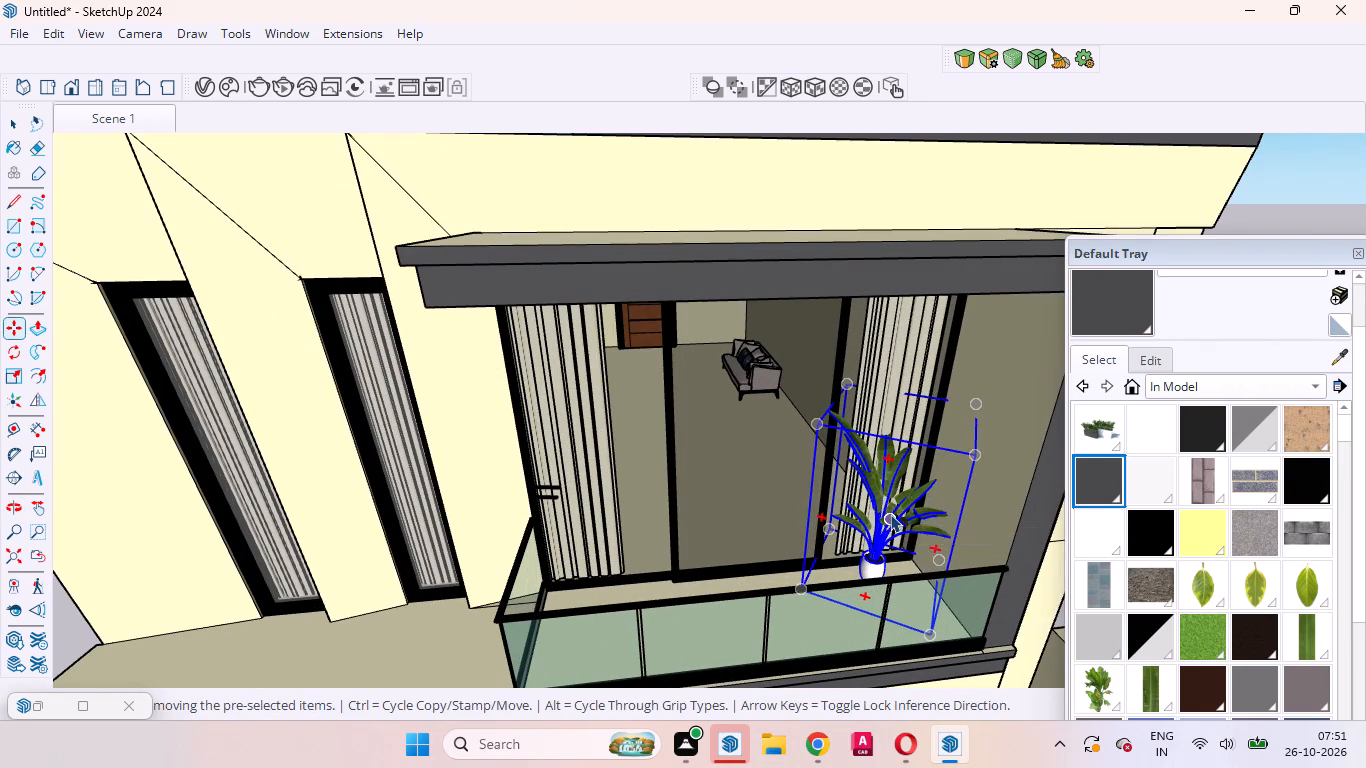
{"action": "scroll", "coordinate": [887, 565], "scroll_direction": "down", "scroll_amount": 12}
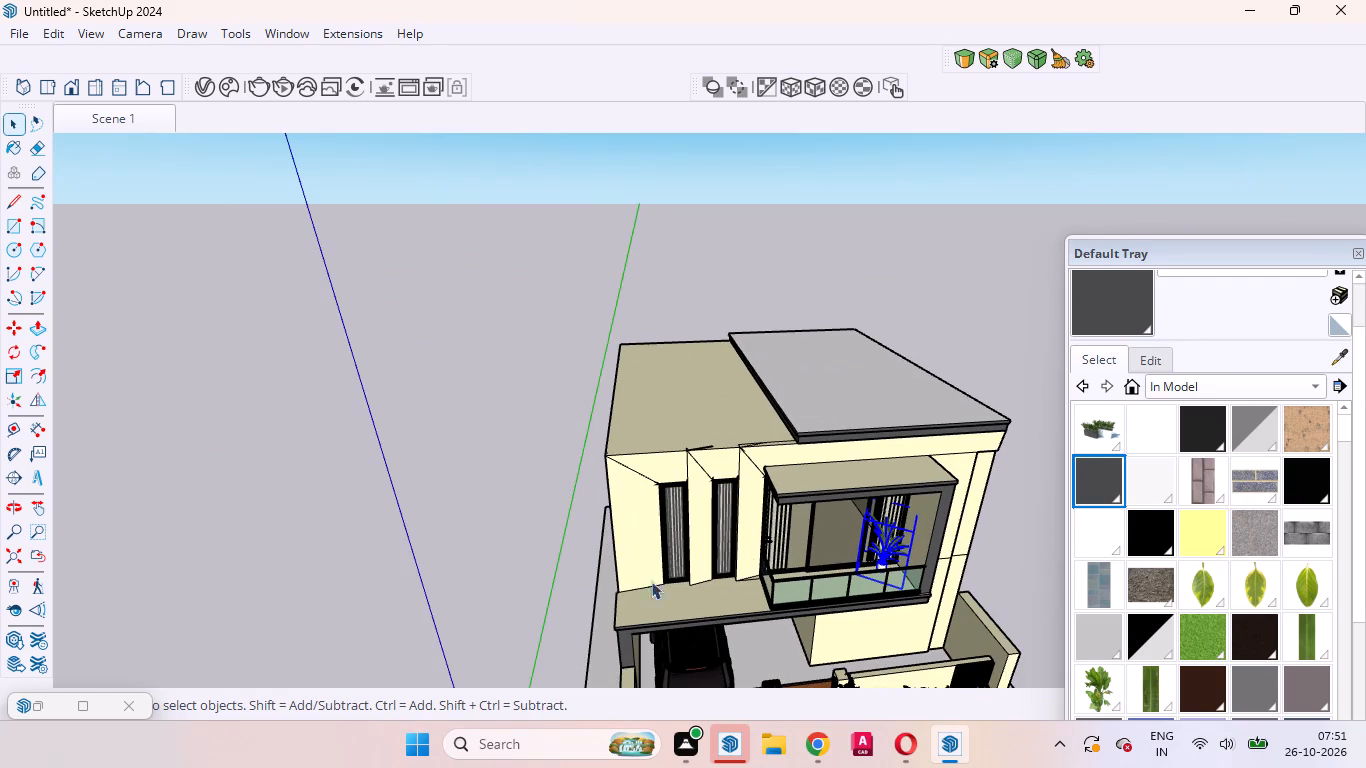
Clear the potted plant selection and restore the saved Scene 1 front view of the house.
{"action": "left_click", "coordinate": [540, 651]}
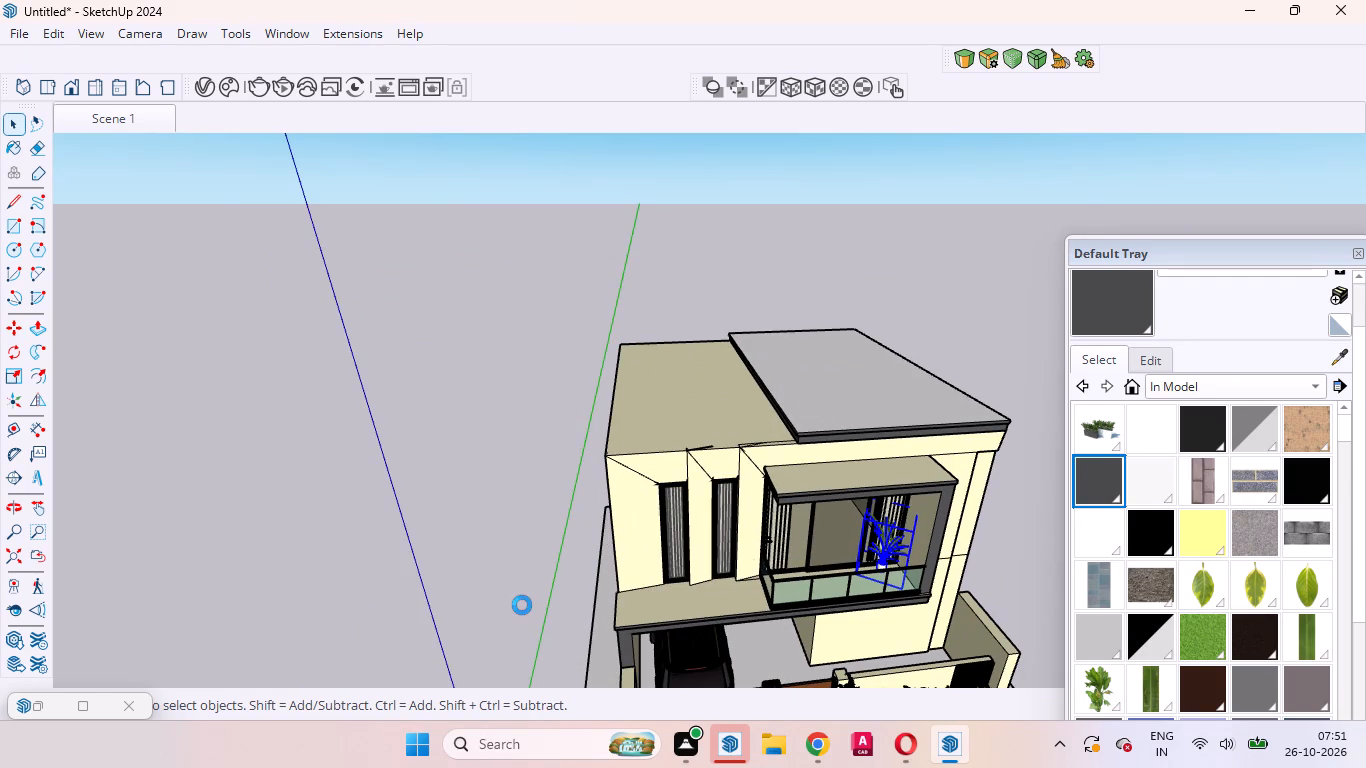
{"action": "left_click", "coordinate": [522, 605]}
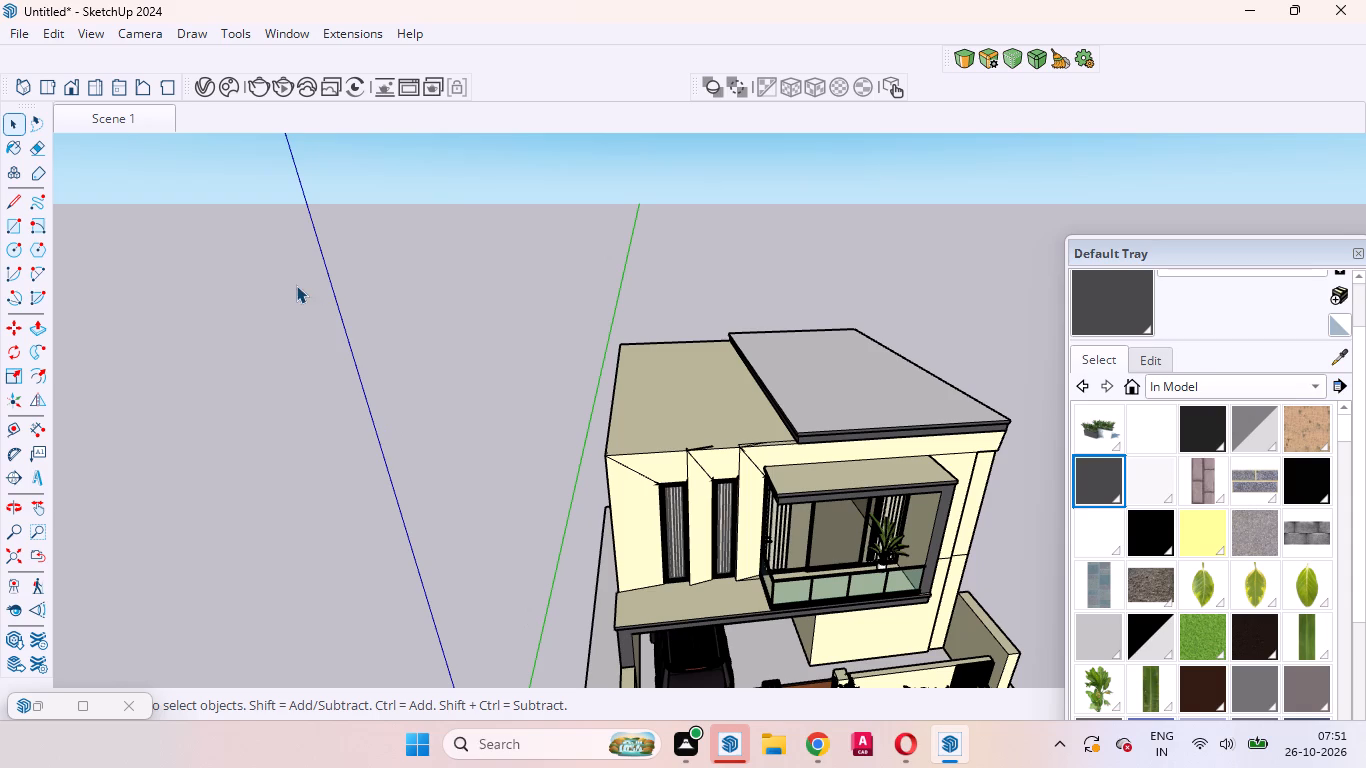
{"action": "left_click", "coordinate": [136, 119]}
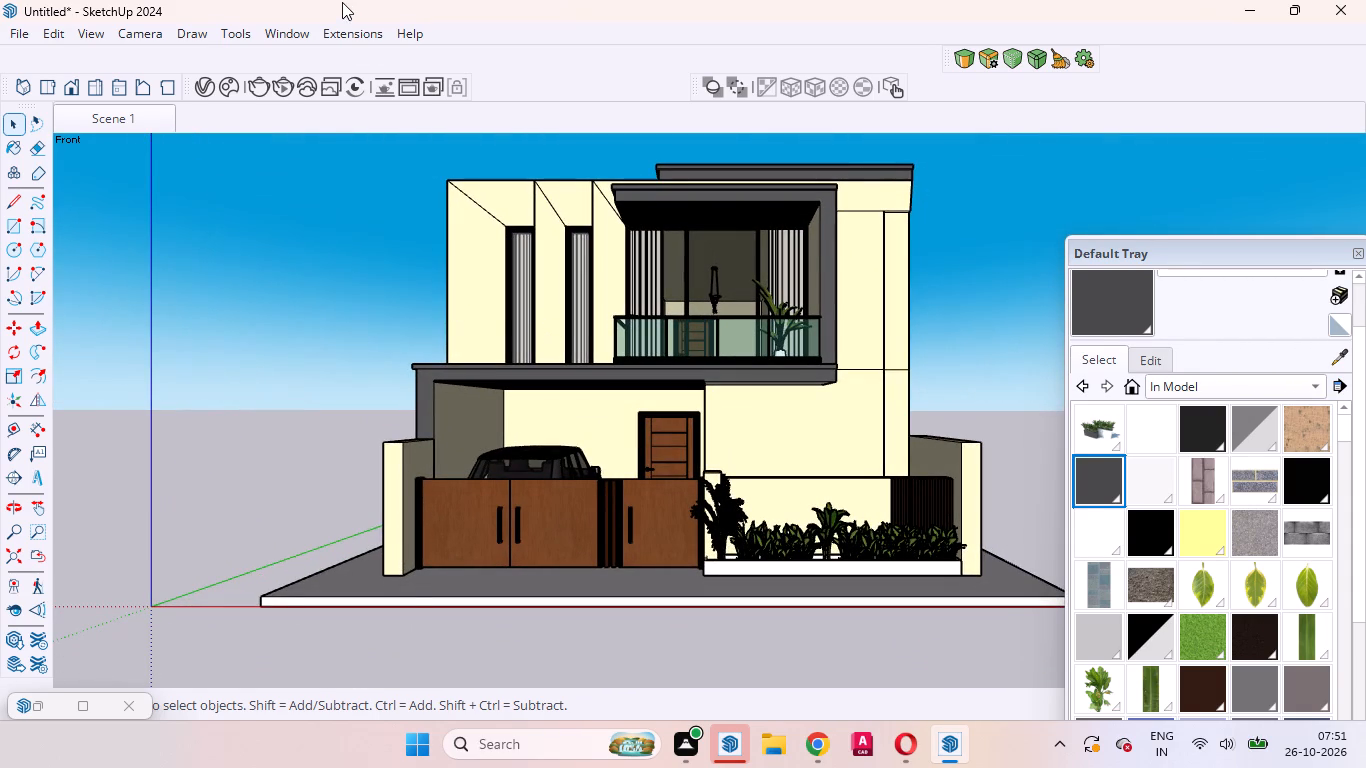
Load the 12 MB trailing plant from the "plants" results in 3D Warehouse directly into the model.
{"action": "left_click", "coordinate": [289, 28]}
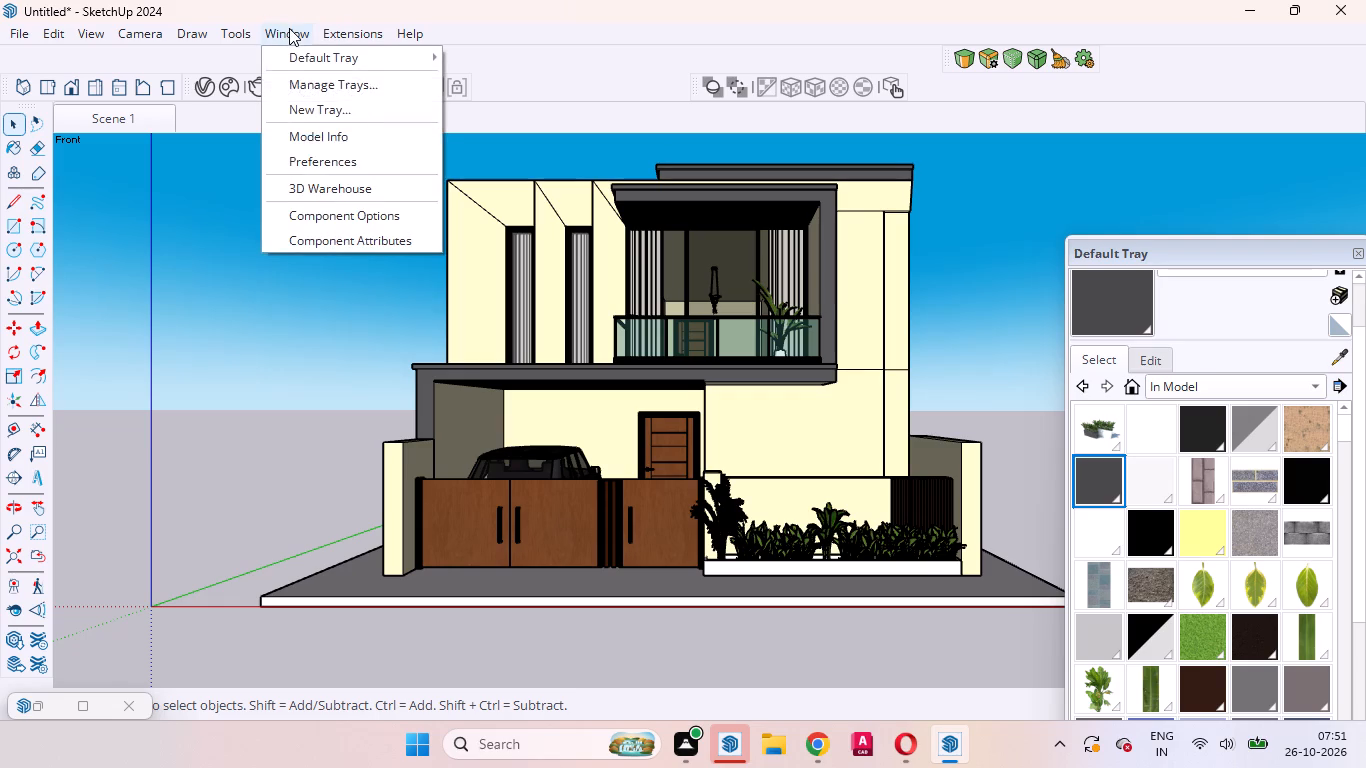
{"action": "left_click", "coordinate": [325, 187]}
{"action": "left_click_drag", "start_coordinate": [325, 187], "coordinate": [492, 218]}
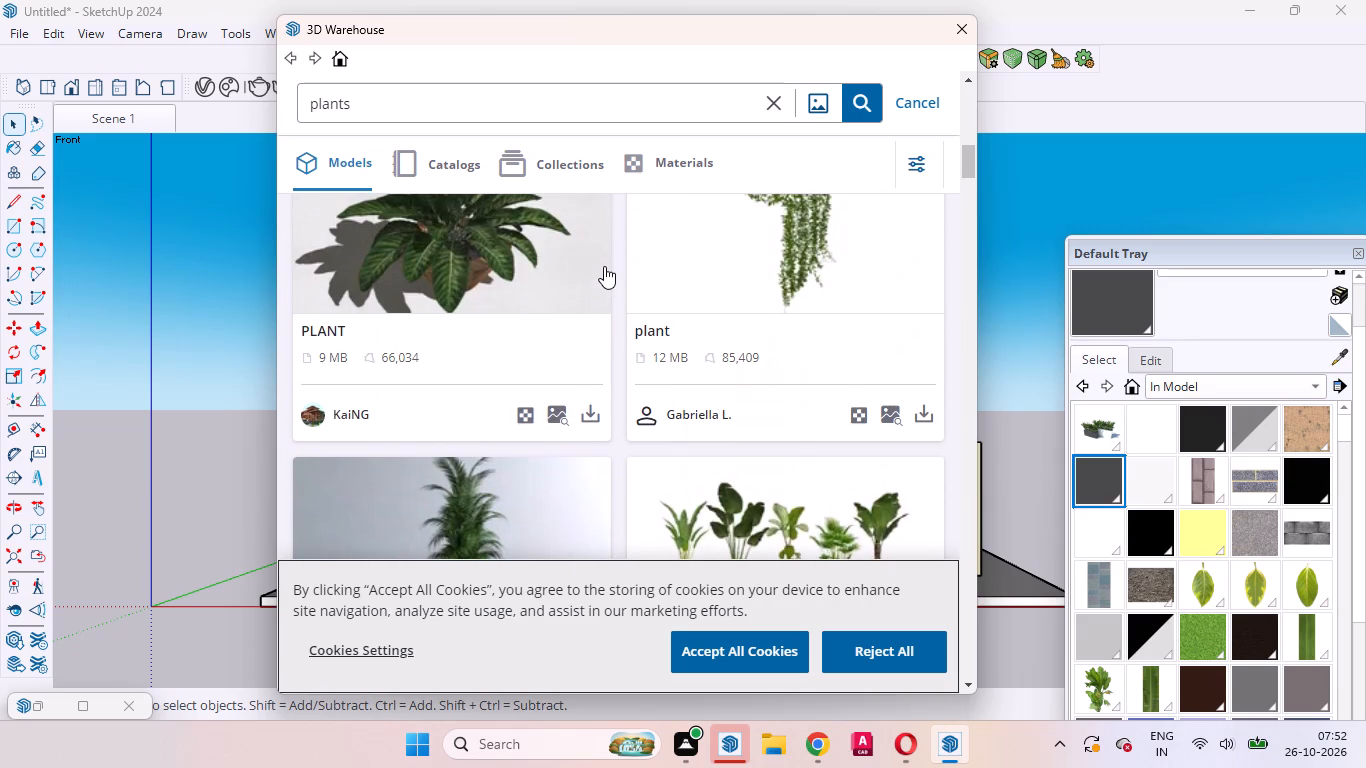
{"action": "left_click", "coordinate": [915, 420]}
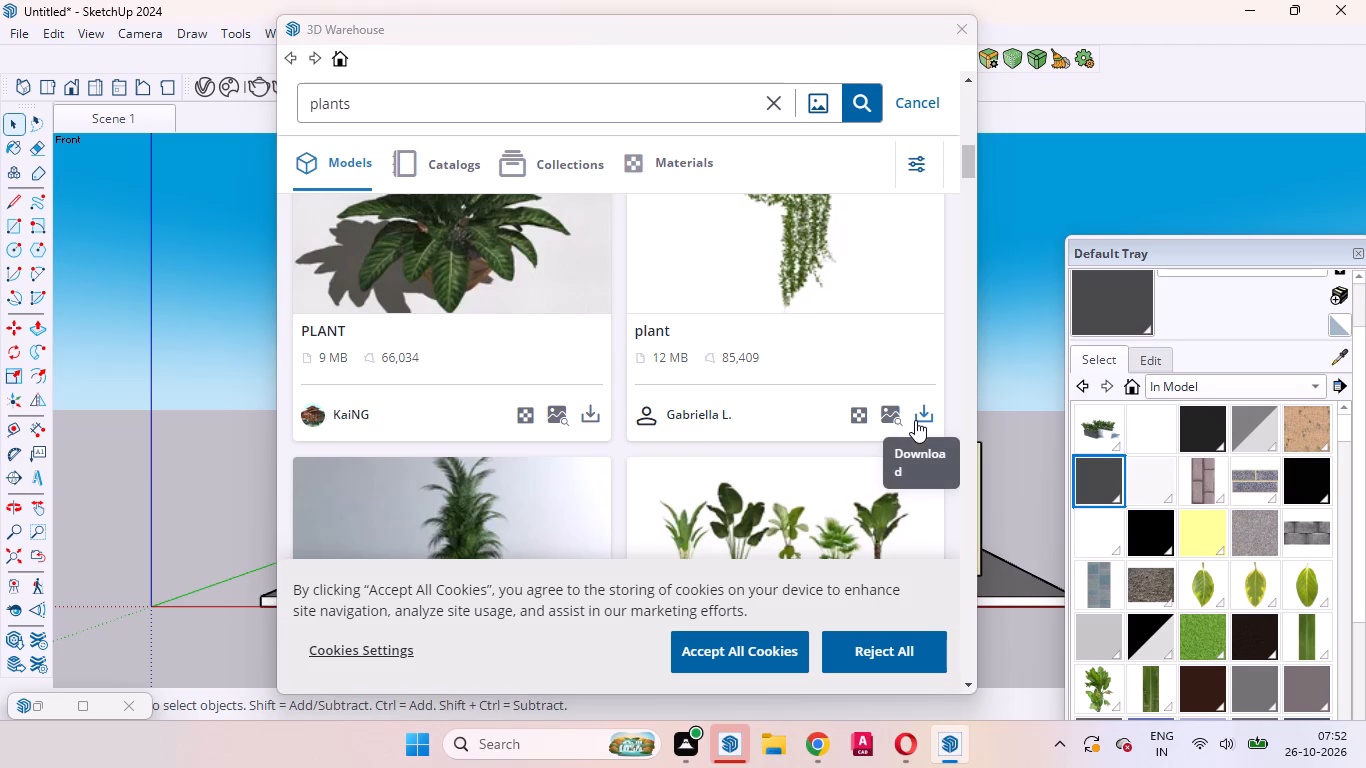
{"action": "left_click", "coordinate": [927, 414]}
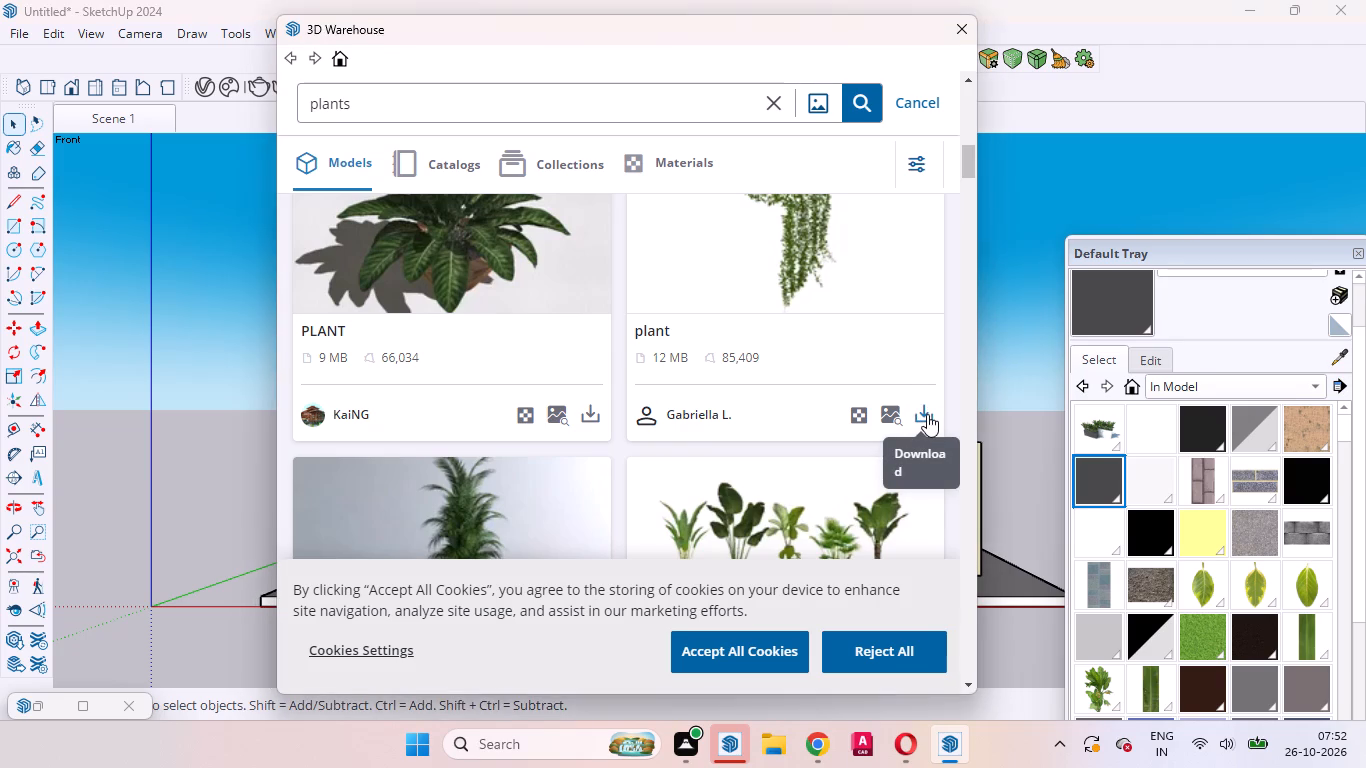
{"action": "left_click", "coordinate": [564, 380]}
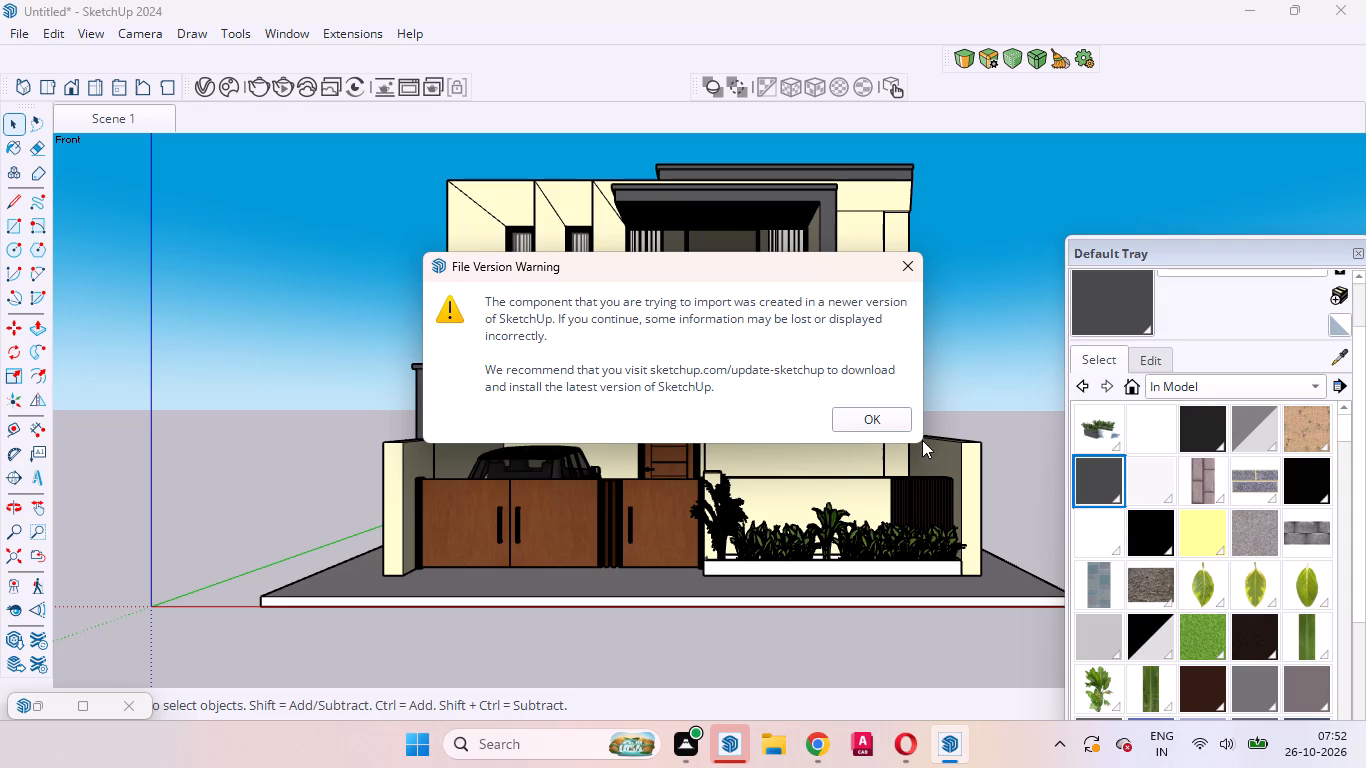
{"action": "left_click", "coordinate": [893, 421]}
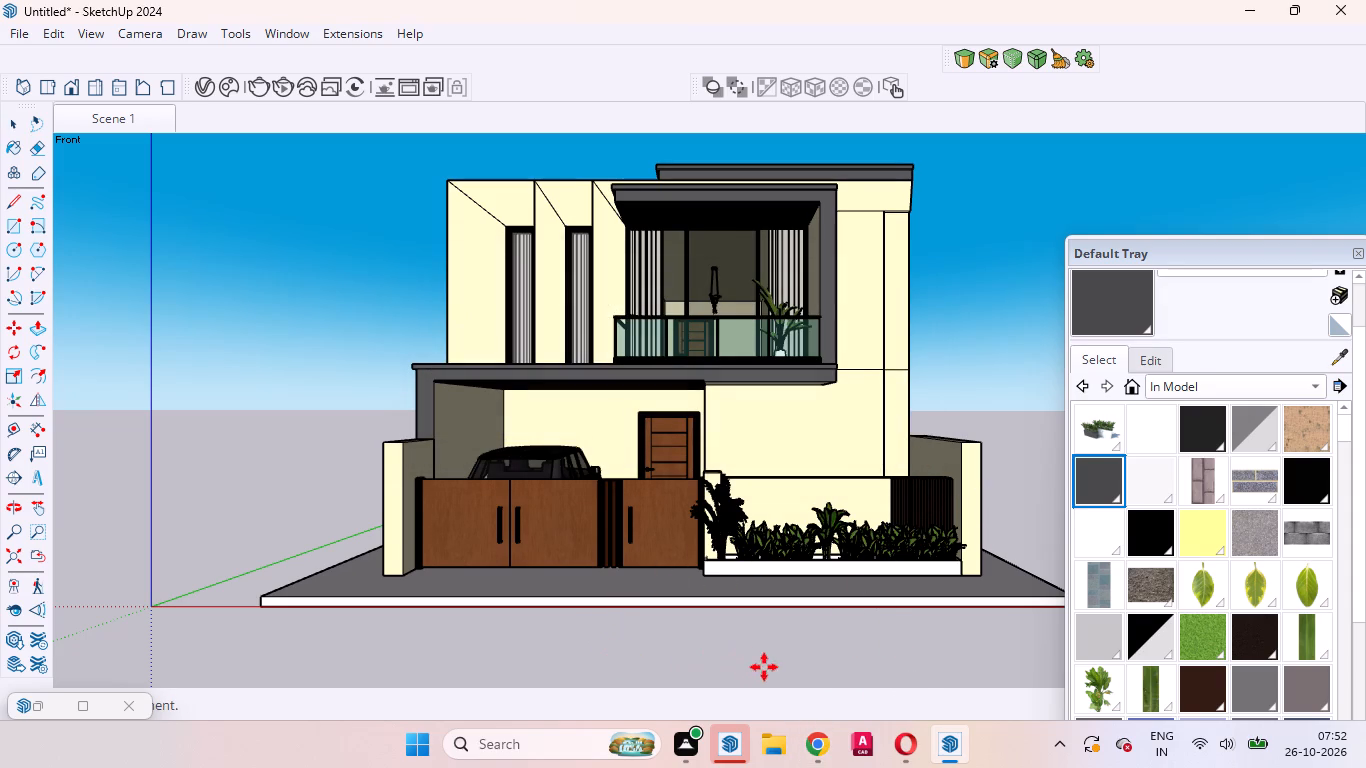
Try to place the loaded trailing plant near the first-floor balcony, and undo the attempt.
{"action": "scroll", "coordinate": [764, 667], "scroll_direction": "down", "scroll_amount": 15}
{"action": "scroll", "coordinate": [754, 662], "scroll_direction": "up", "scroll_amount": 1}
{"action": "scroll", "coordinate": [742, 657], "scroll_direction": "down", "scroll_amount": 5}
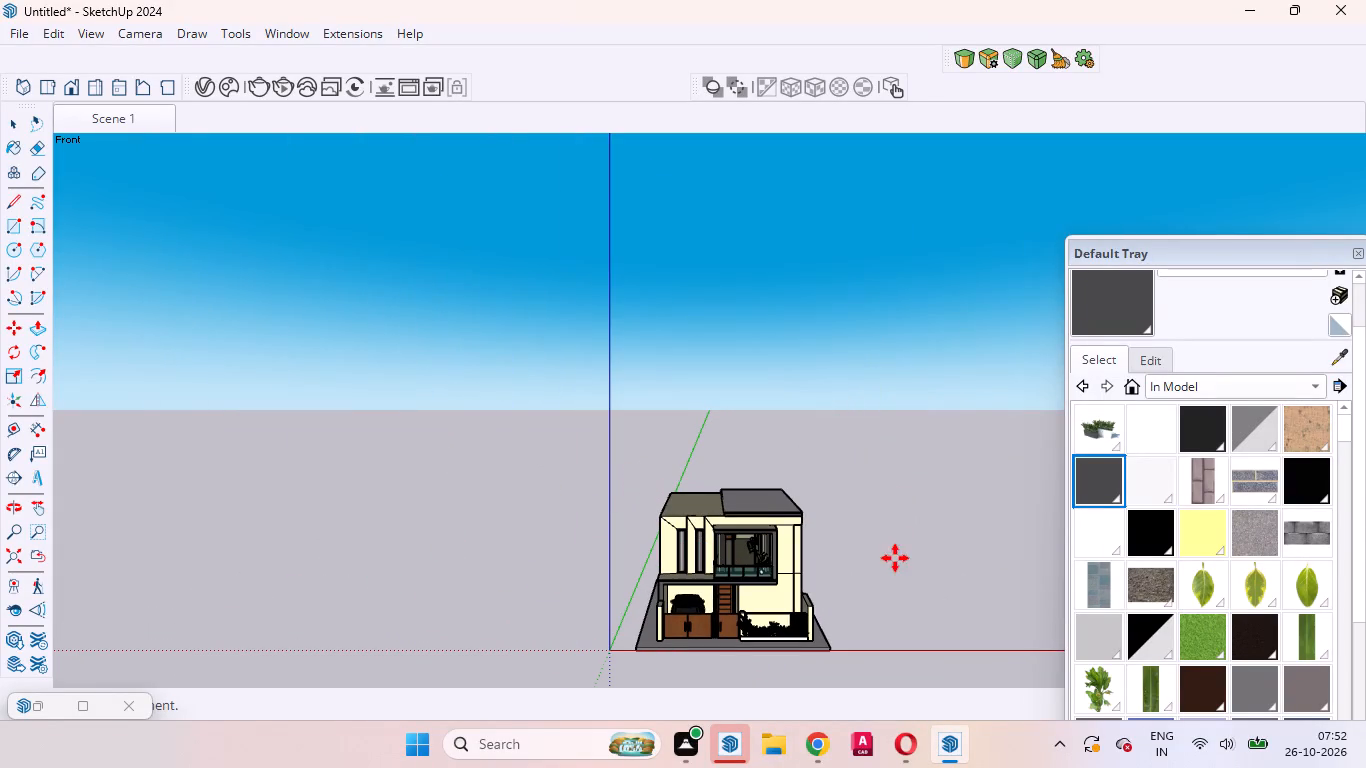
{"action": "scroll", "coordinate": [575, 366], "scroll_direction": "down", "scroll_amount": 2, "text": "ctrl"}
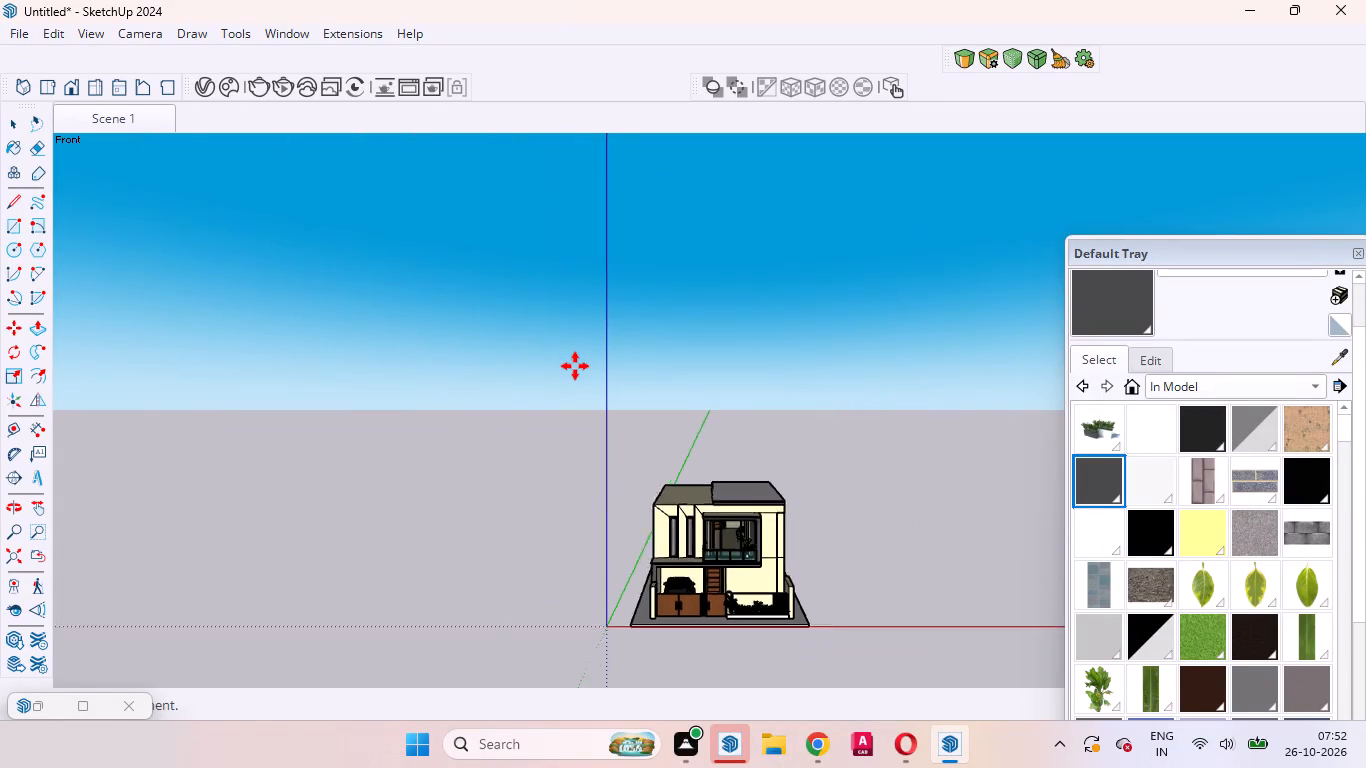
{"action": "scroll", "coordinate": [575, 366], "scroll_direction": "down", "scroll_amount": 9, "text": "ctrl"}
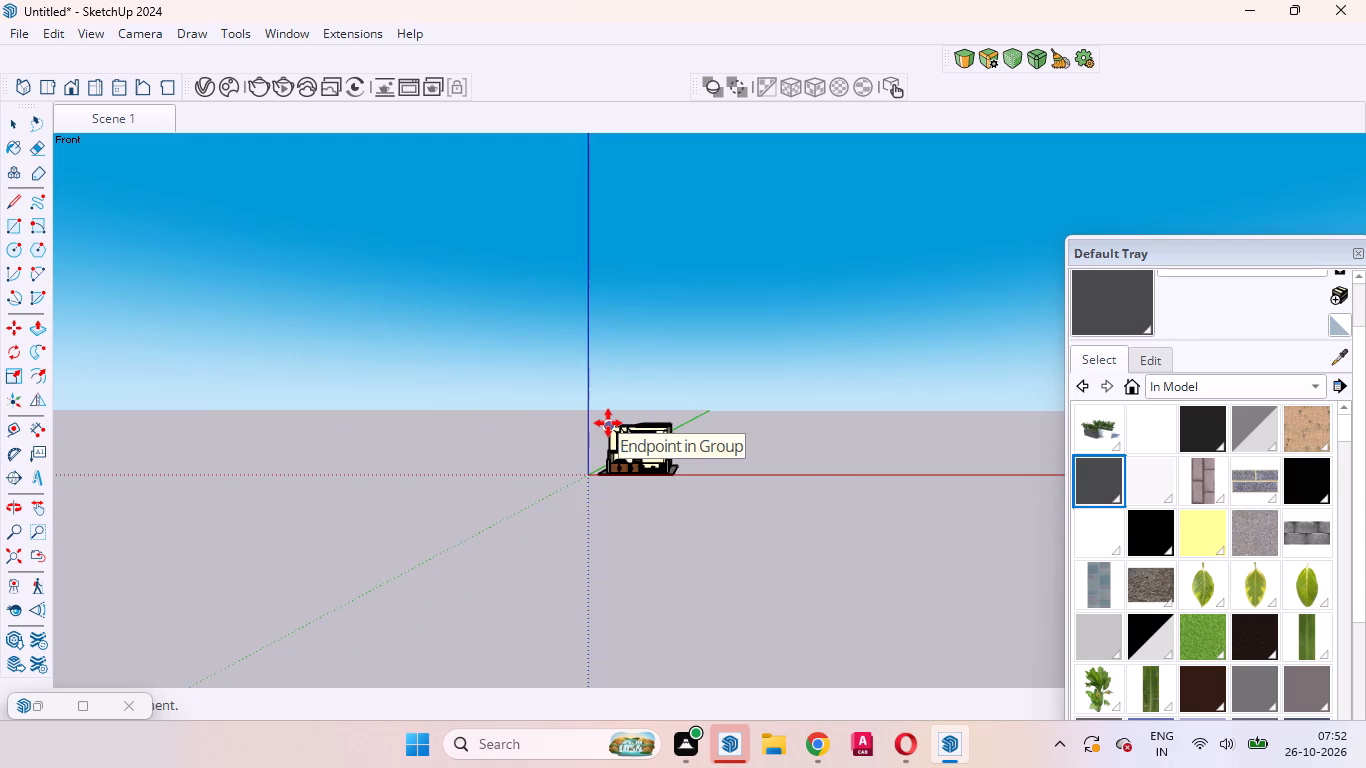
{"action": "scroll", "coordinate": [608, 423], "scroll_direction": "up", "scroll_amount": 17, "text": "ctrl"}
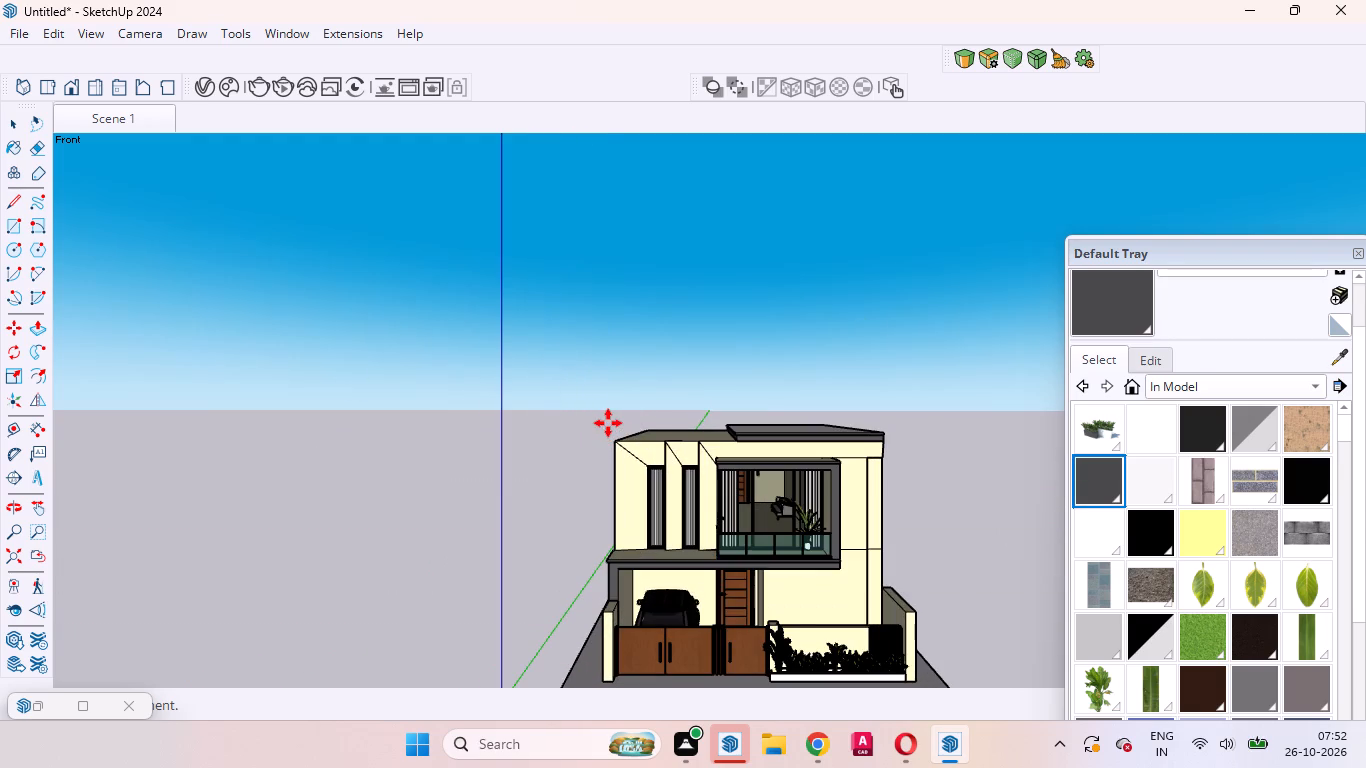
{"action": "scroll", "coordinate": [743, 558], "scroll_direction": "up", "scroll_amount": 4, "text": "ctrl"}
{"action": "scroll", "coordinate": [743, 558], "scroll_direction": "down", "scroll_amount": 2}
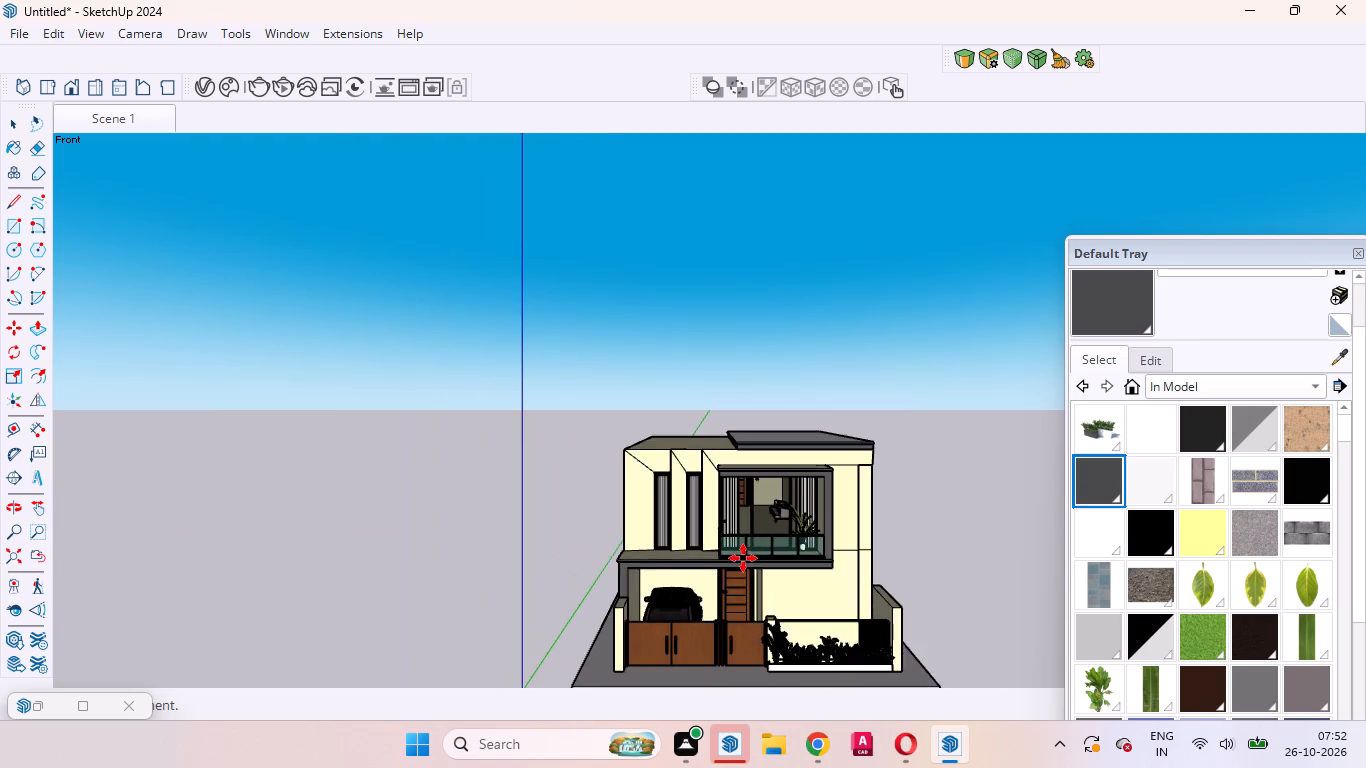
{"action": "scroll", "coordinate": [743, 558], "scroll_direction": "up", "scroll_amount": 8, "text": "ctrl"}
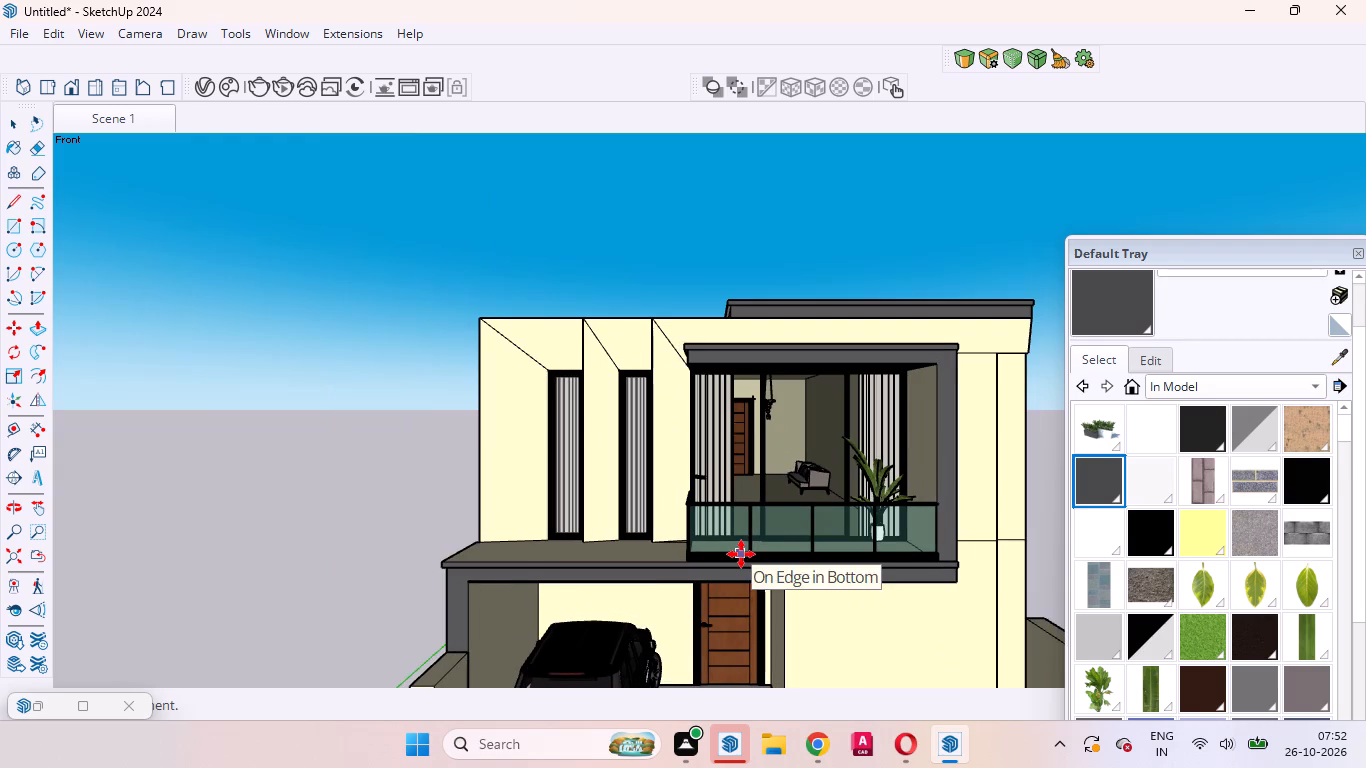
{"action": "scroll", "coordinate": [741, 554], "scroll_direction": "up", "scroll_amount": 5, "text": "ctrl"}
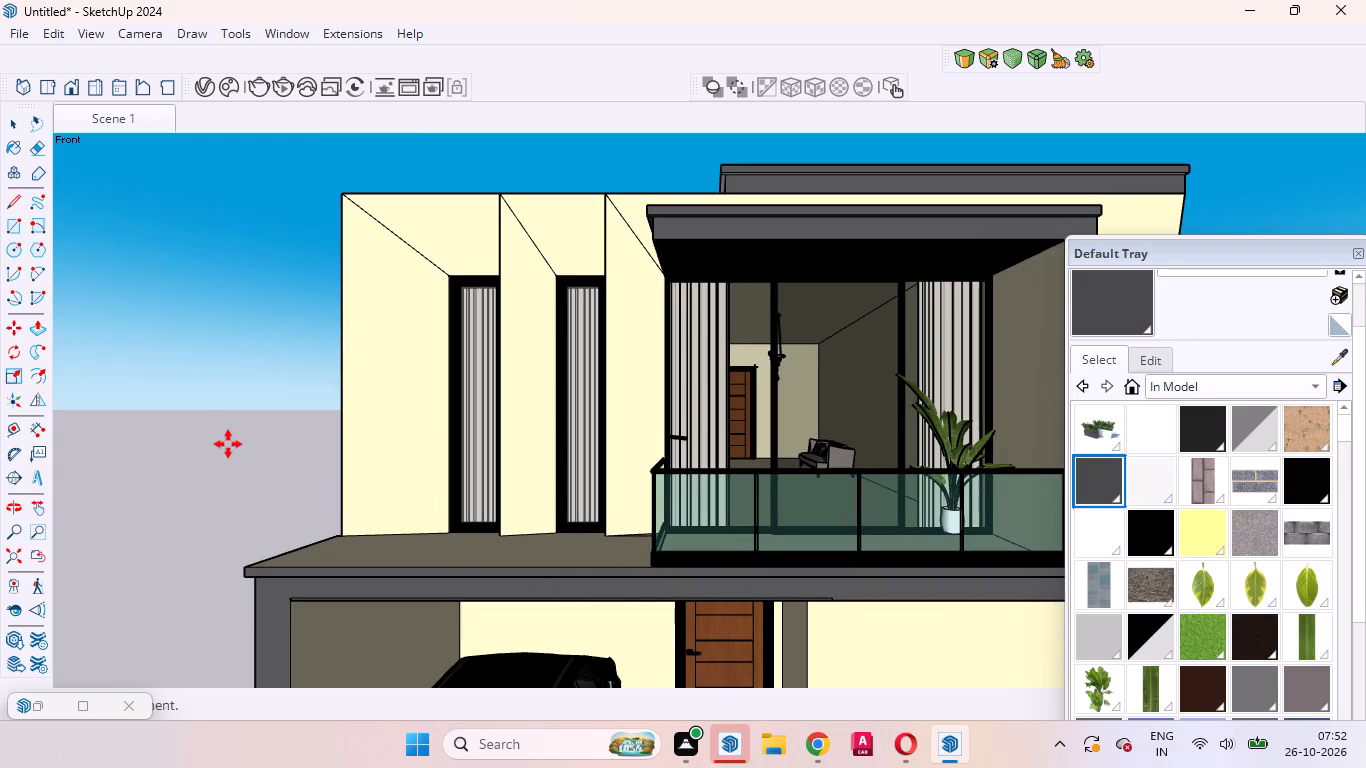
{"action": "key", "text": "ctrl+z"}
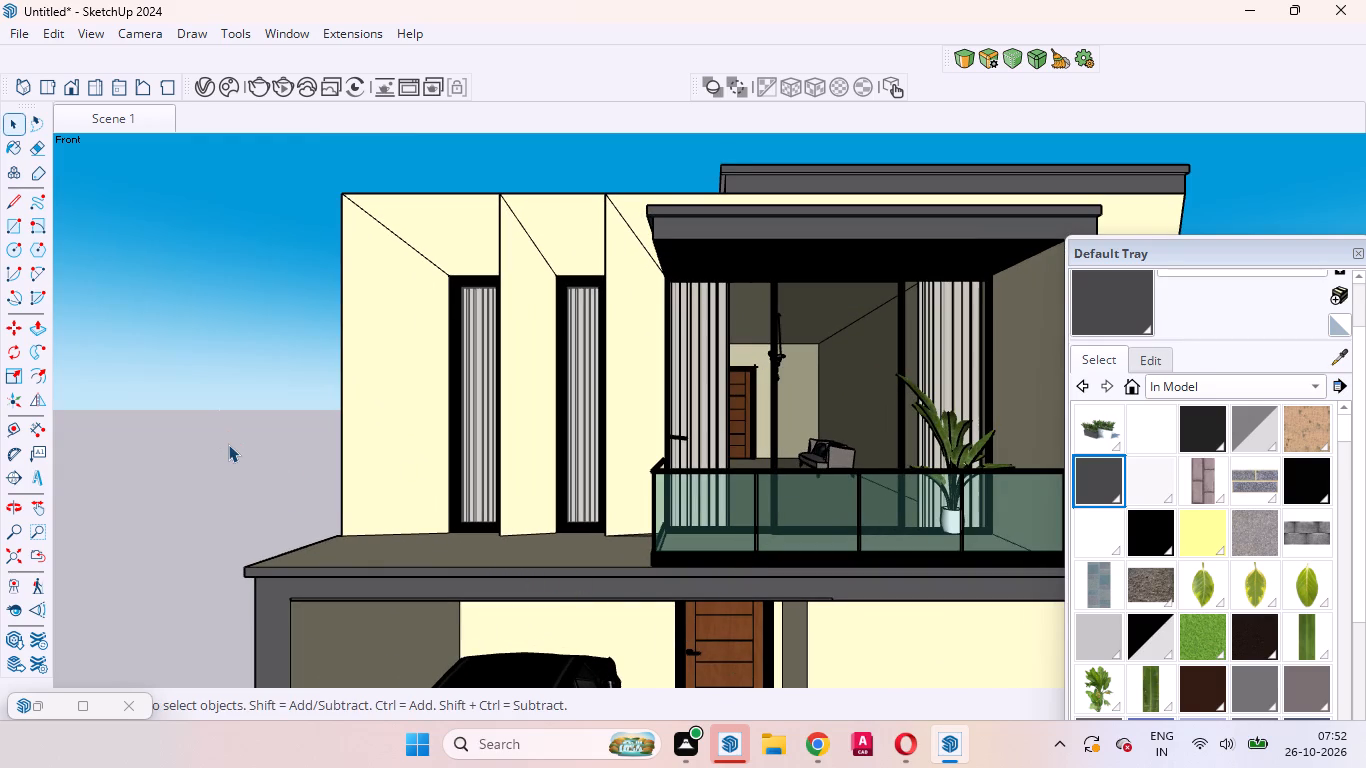
Load the 10 MB "Plants" set of hanging and potted plants from 3D Warehouse directly into the model.
{"action": "left_click", "coordinate": [288, 26]}
{"action": "left_click", "coordinate": [373, 183]}
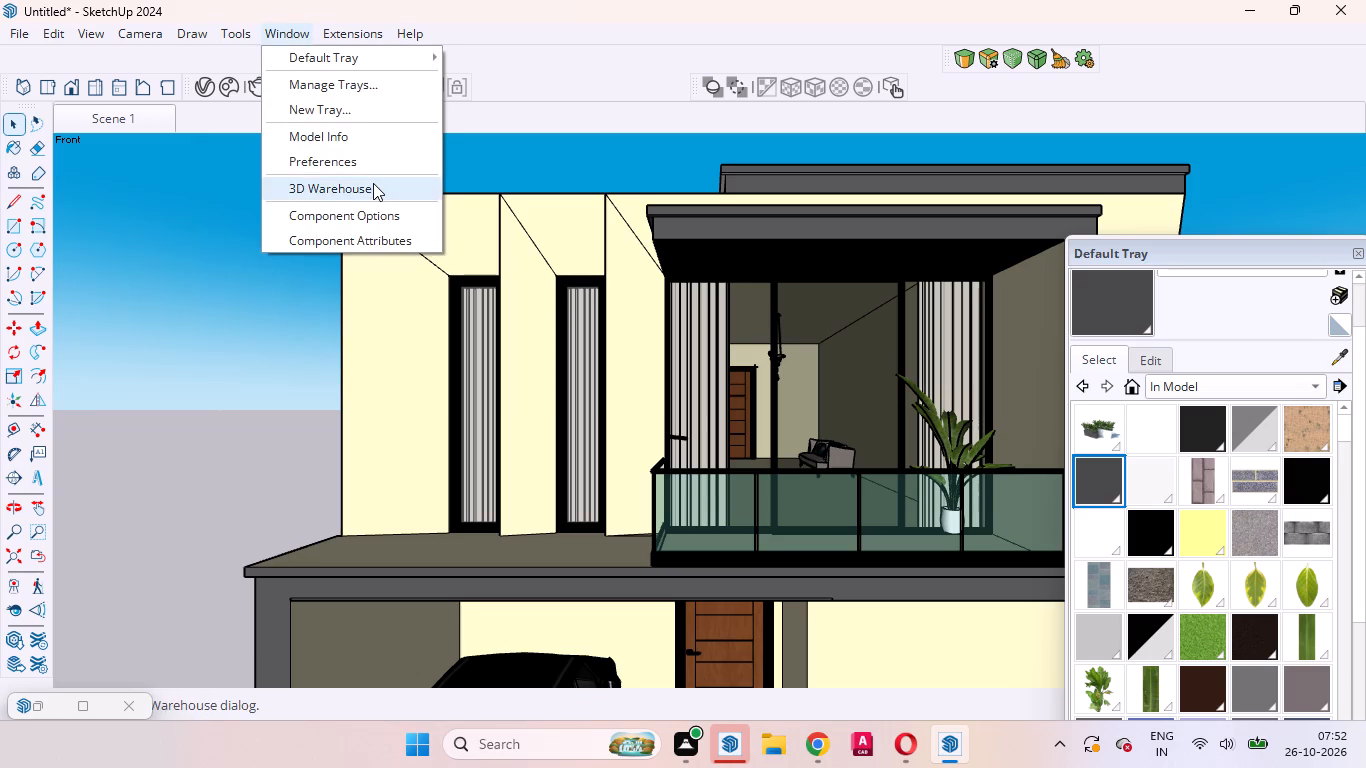
{"action": "double_click", "coordinate": [373, 183]}
{"action": "left_click_drag", "start_coordinate": [373, 183], "coordinate": [357, 172]}
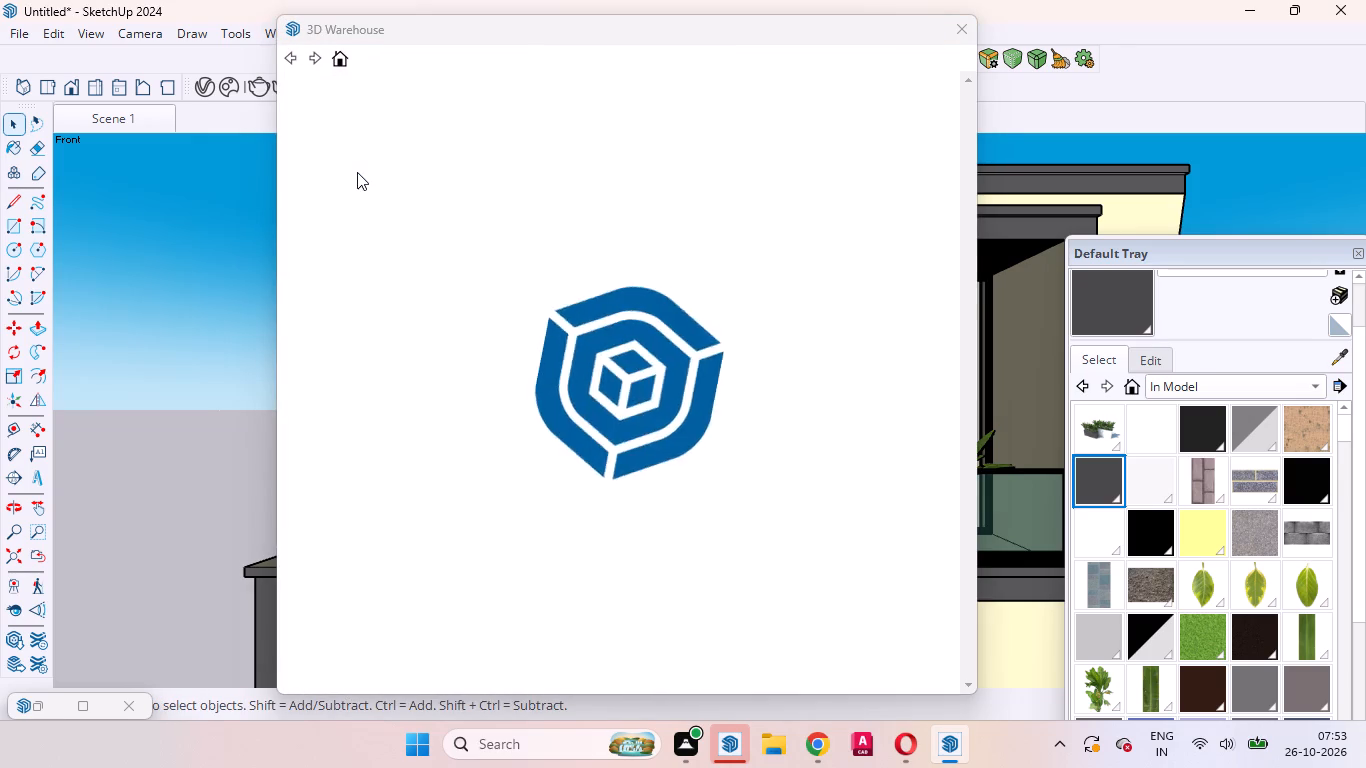
{"action": "left_click_drag", "start_coordinate": [357, 172], "coordinate": [462, 236]}
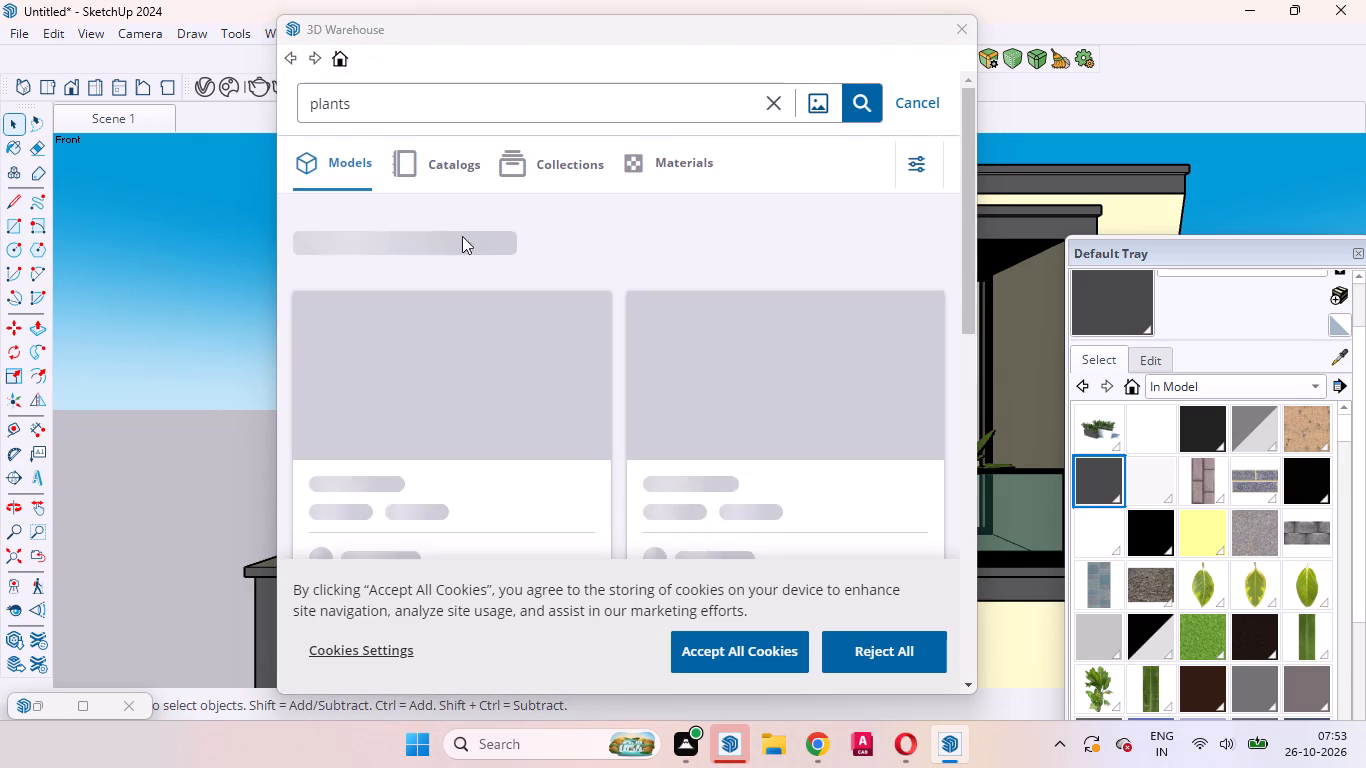
{"action": "left_click_drag", "start_coordinate": [462, 236], "coordinate": [485, 151]}
{"action": "left_click_drag", "start_coordinate": [597, 269], "coordinate": [634, 280]}
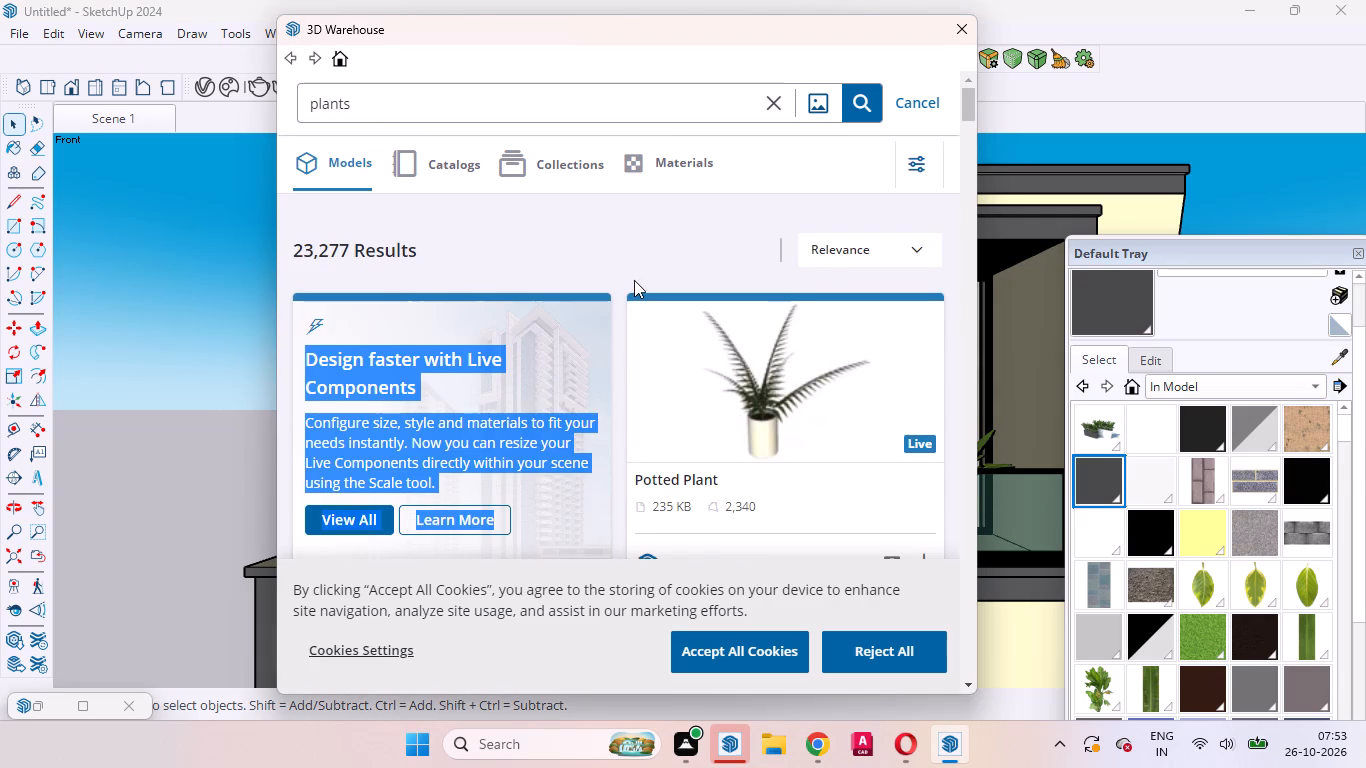
{"action": "left_click", "coordinate": [638, 212]}
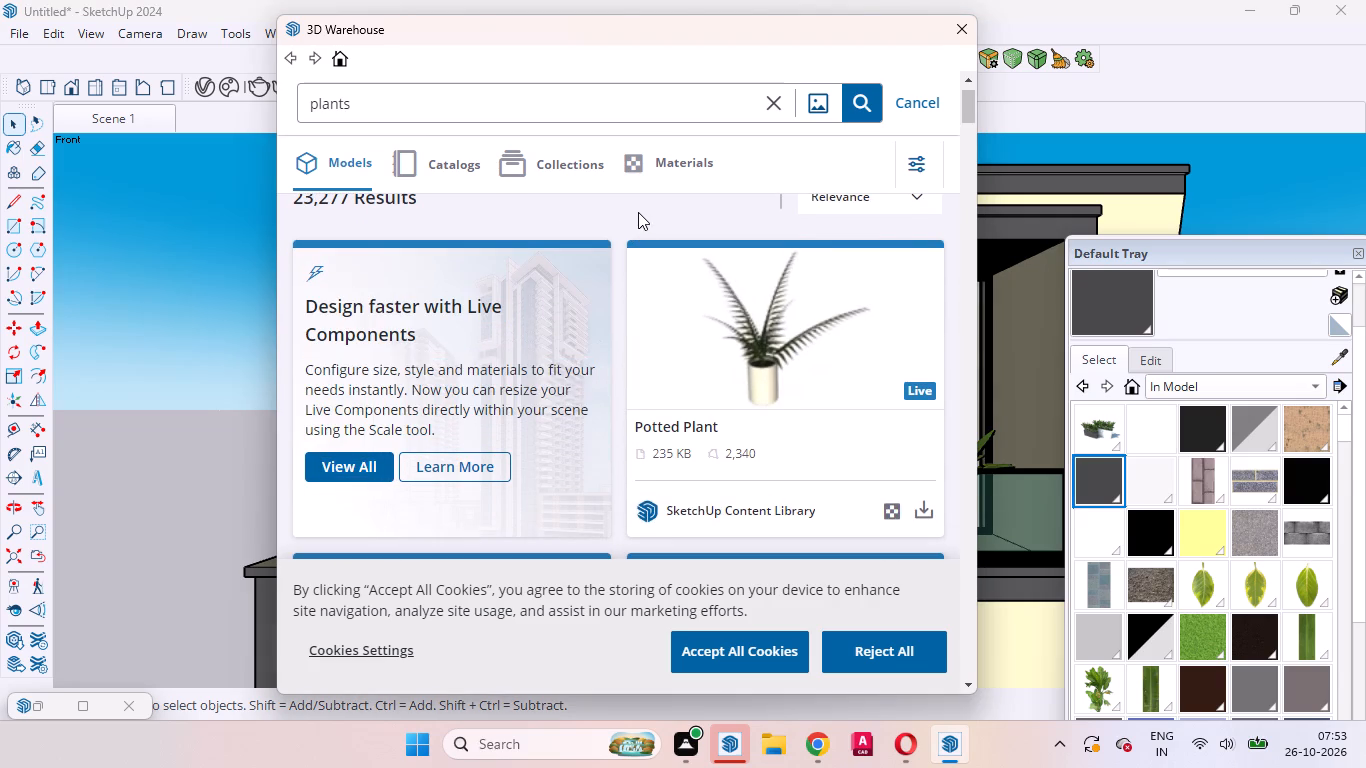
{"action": "left_click", "coordinate": [638, 212]}
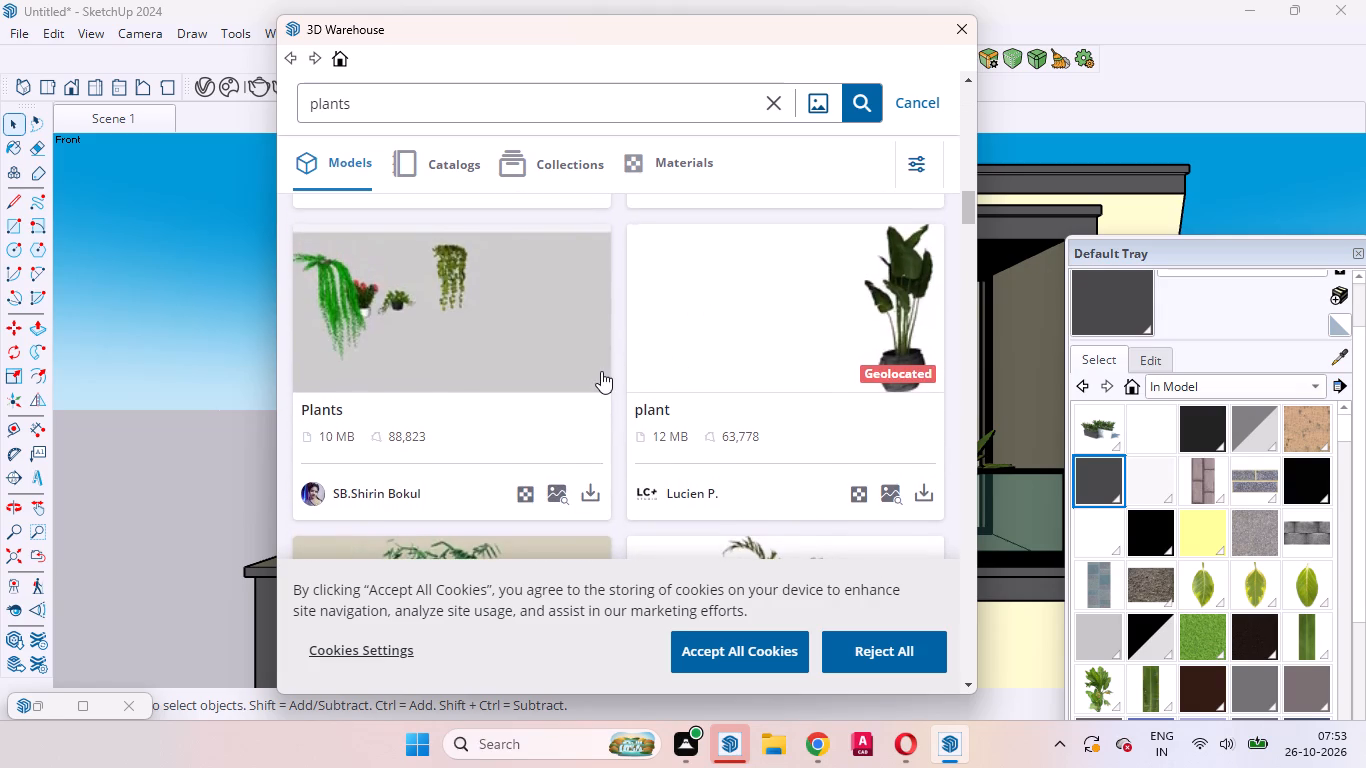
{"action": "left_click", "coordinate": [585, 479]}
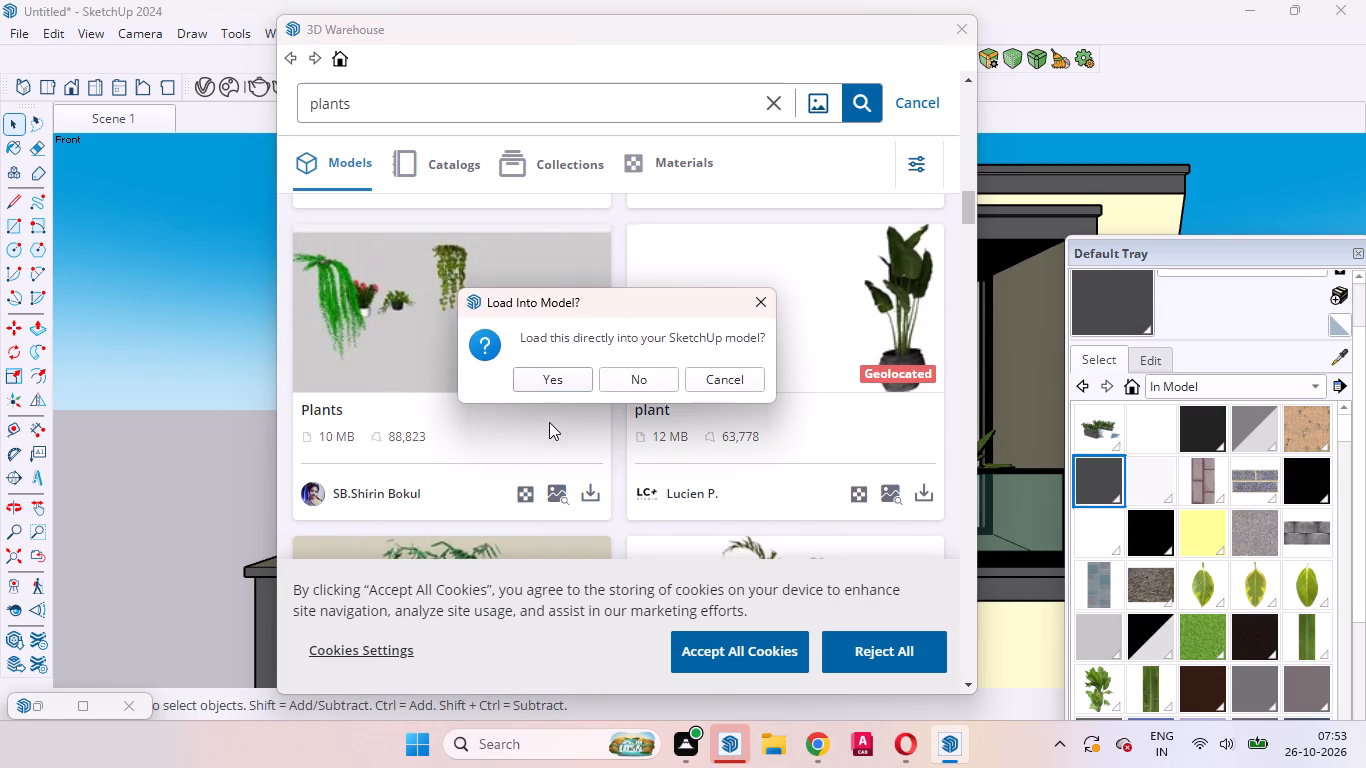
{"action": "left_click", "coordinate": [542, 378]}
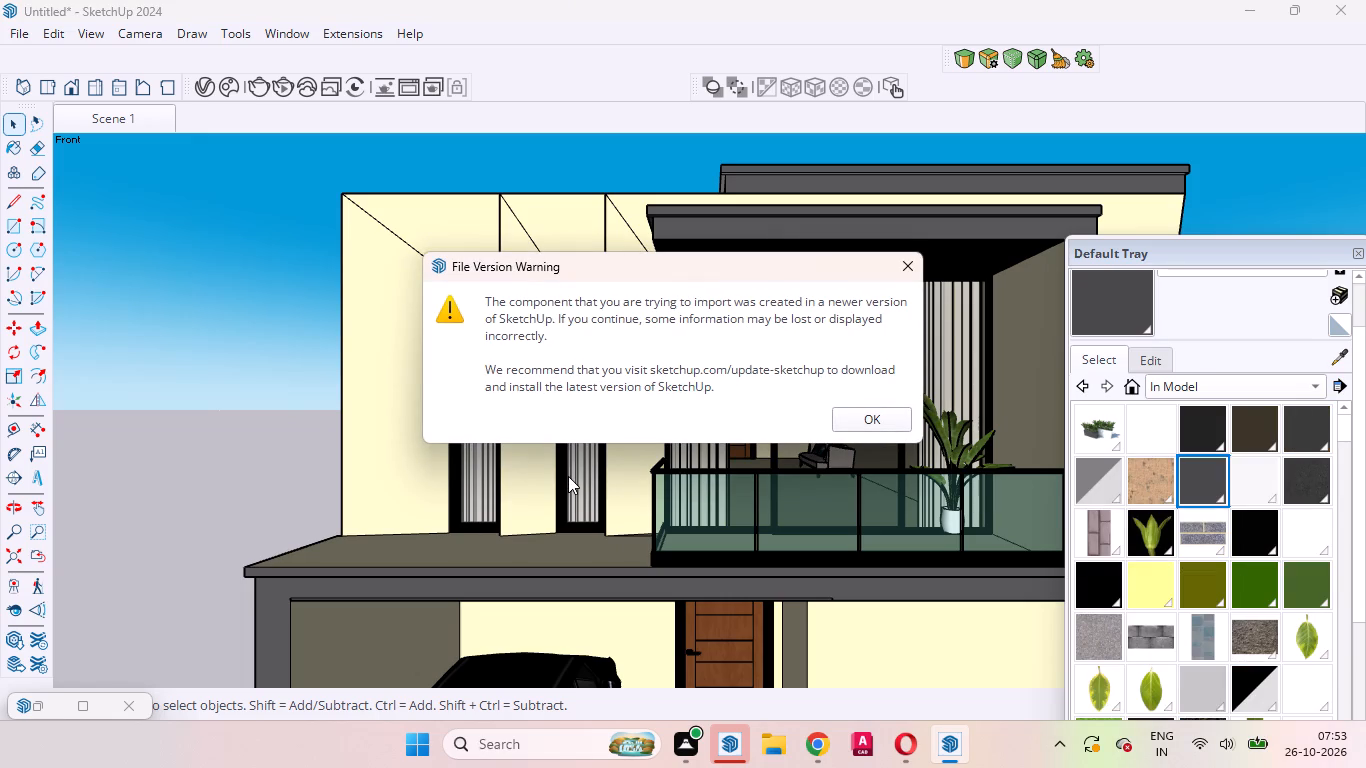
{"action": "left_click", "coordinate": [884, 416]}
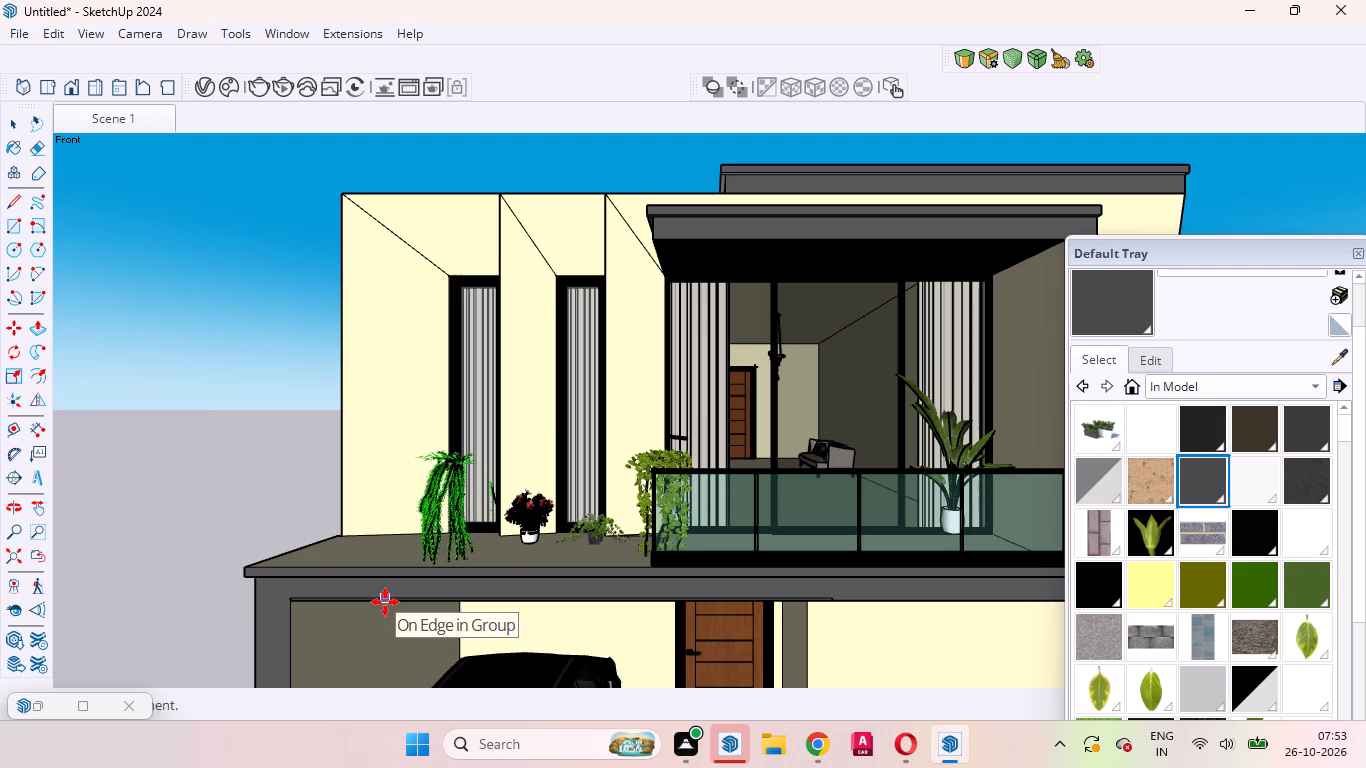
Place the plant set on the front edge of the slab above the carport, beside the glass balcony railing.
{"action": "left_click", "coordinate": [385, 602]}
{"action": "scroll", "coordinate": [385, 602], "scroll_direction": "up", "scroll_amount": 2}
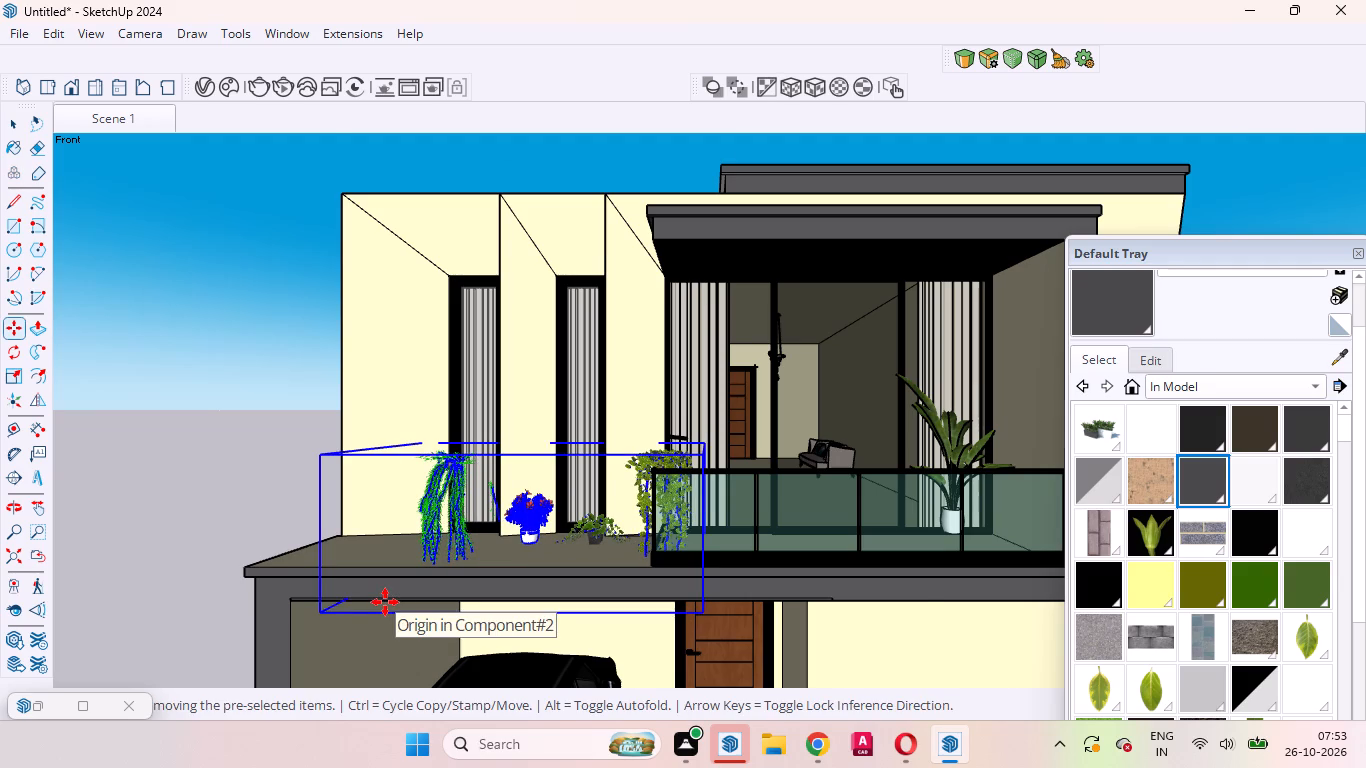
{"action": "scroll", "coordinate": [385, 602], "scroll_direction": "up", "scroll_amount": 2}
{"action": "key", "text": "space"}
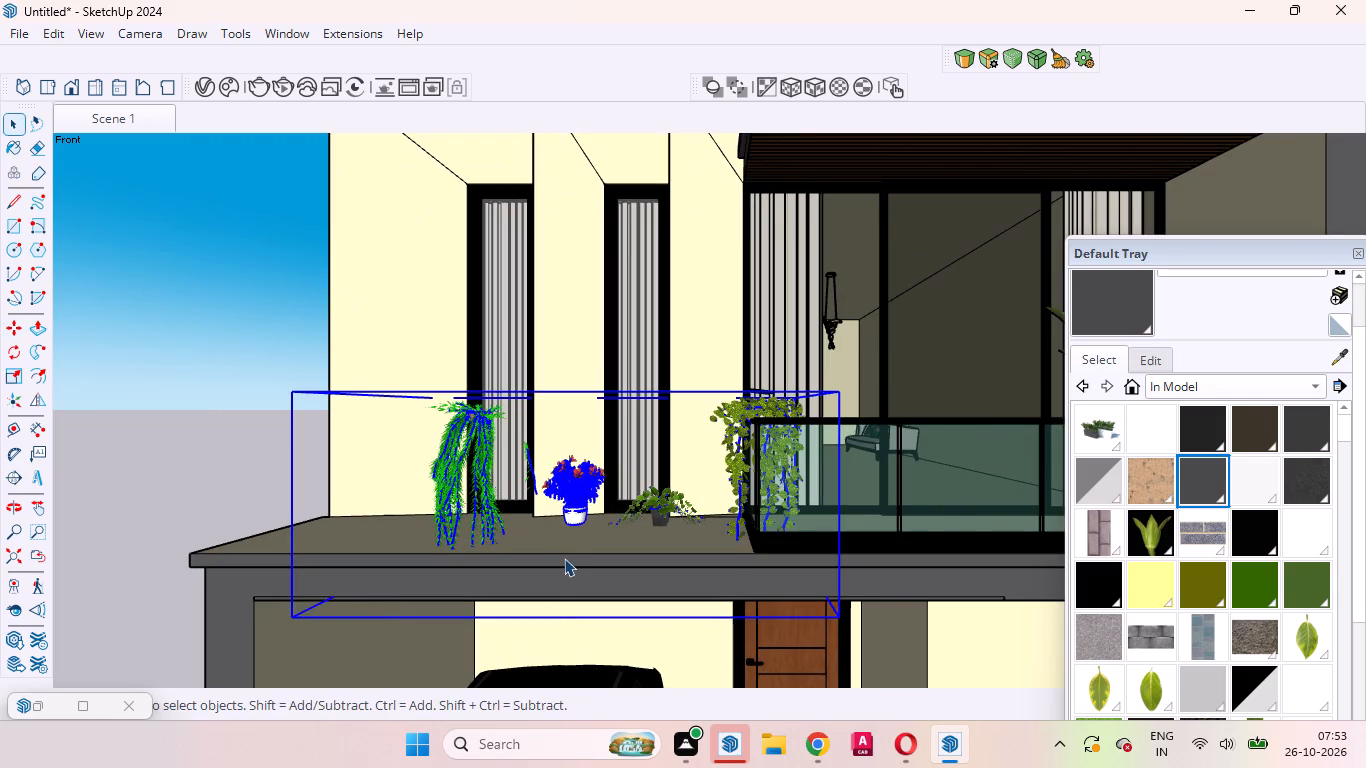
Inside the plant set, move the leafy trailing plant forward along the green axis, towards the front corner of the glass balcony railing.
{"action": "scroll", "coordinate": [567, 540], "scroll_direction": "down", "scroll_amount": 5}
{"action": "scroll", "coordinate": [571, 451], "scroll_direction": "up", "scroll_amount": 5}
{"action": "scroll", "coordinate": [571, 451], "scroll_direction": "down", "scroll_amount": 5}
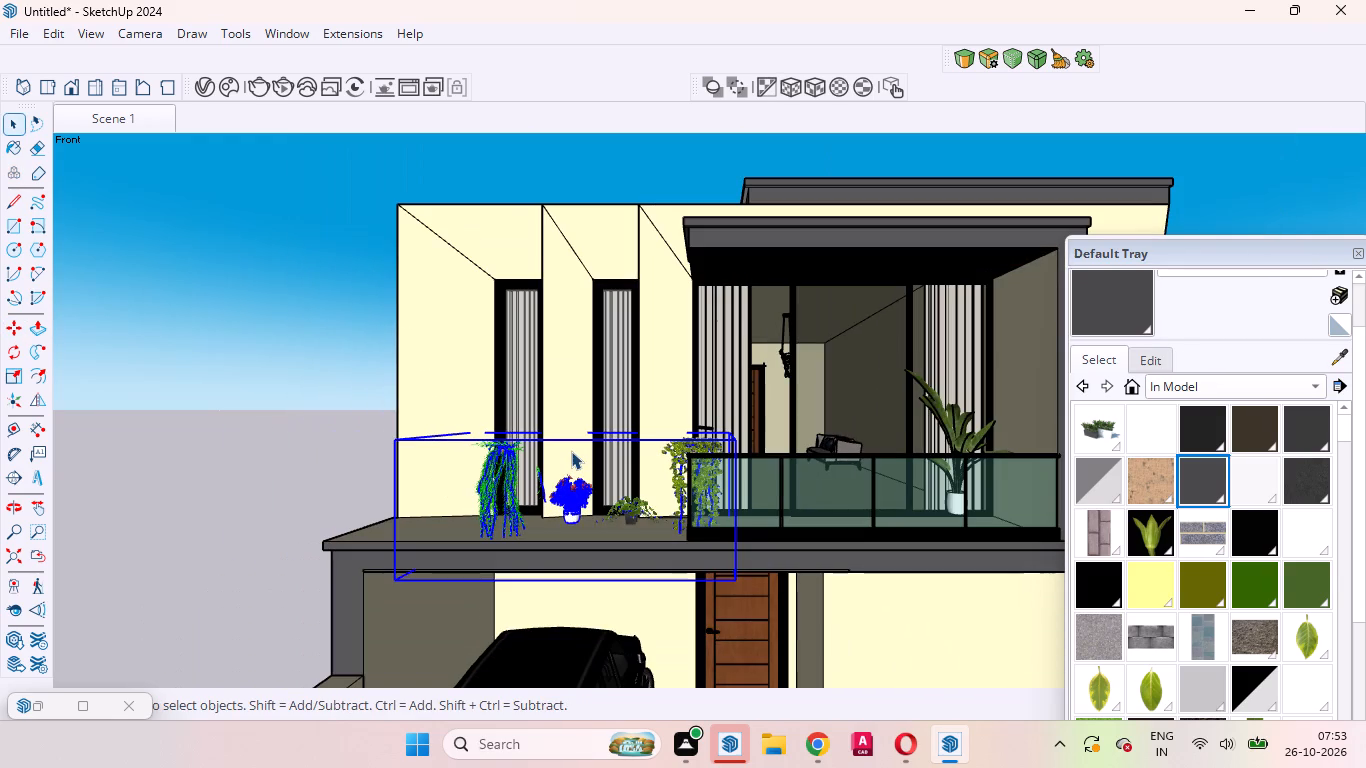
{"action": "middle_click_drag", "start_coordinate": [685, 440], "coordinate": [686, 441]}
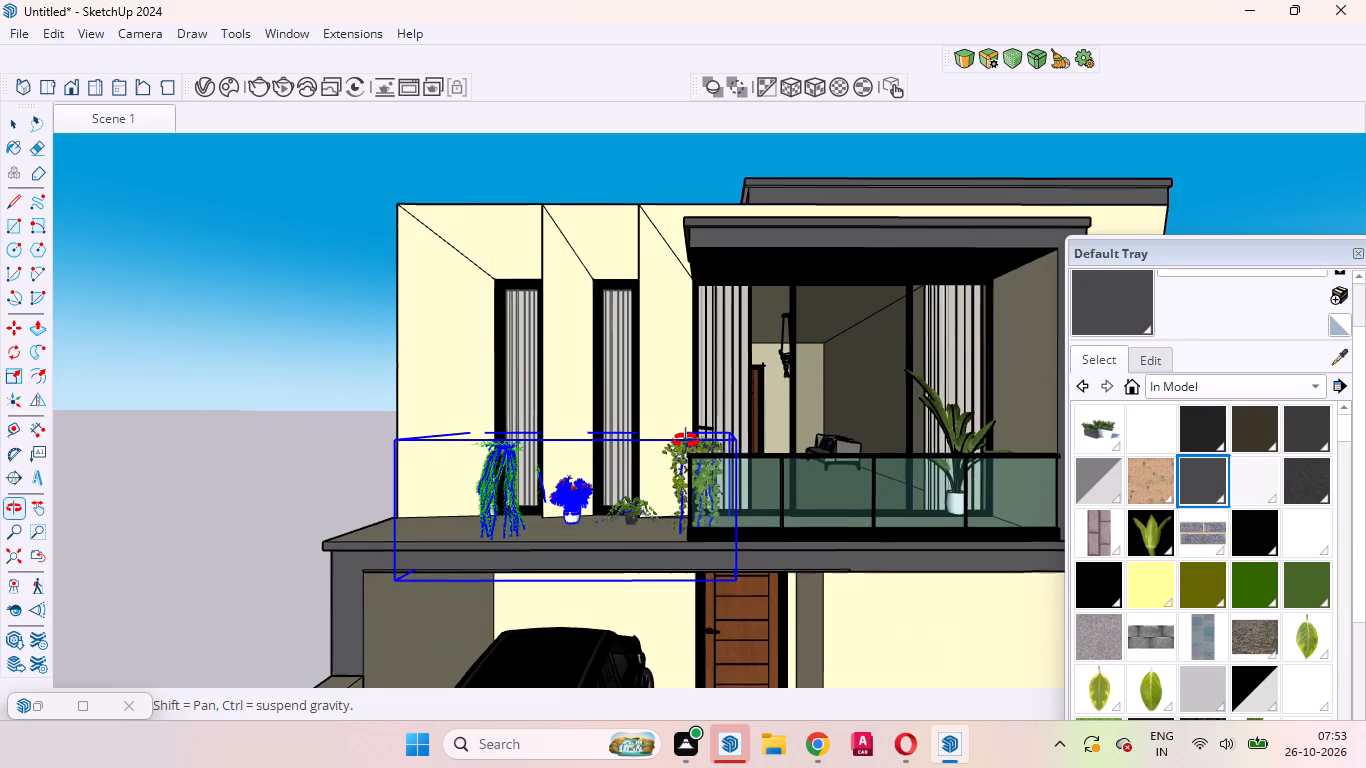
{"action": "middle_click_drag", "start_coordinate": [686, 441], "coordinate": [762, 516]}
{"action": "scroll", "coordinate": [733, 472], "scroll_direction": "up", "scroll_amount": 7}
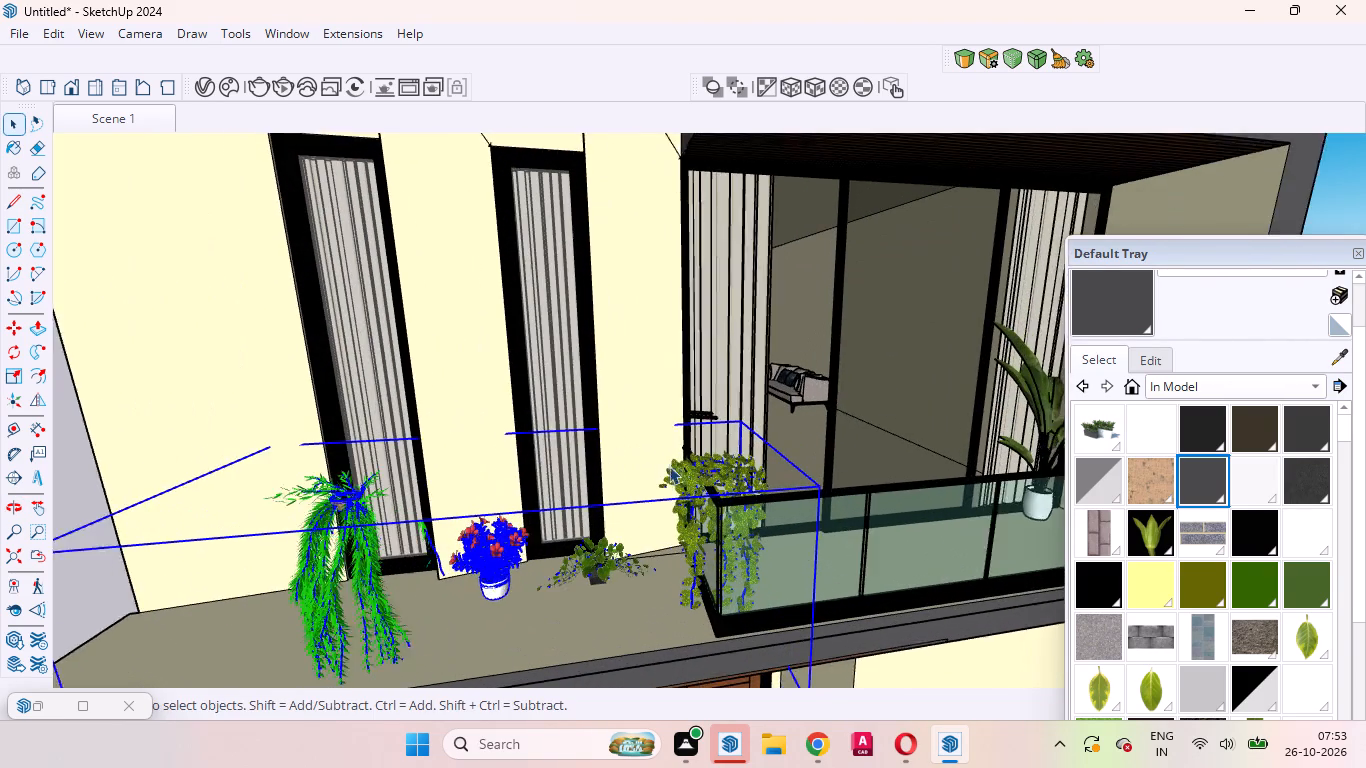
{"action": "middle_click_drag", "start_coordinate": [671, 470], "coordinate": [753, 505]}
{"action": "scroll", "coordinate": [767, 464], "scroll_direction": "up", "scroll_amount": 3}
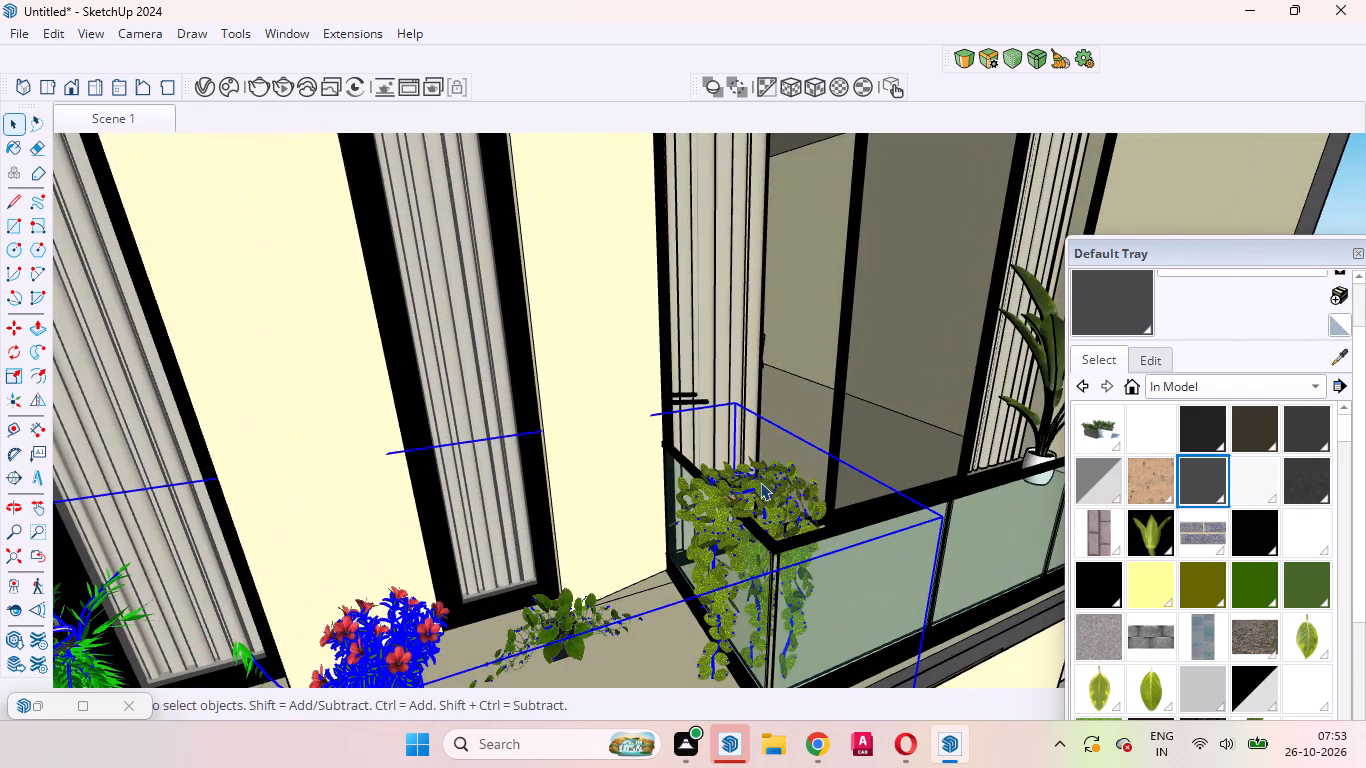
{"action": "left_click", "coordinate": [758, 485]}
{"action": "double_click", "coordinate": [775, 493]}
{"action": "left_click", "coordinate": [775, 493]}
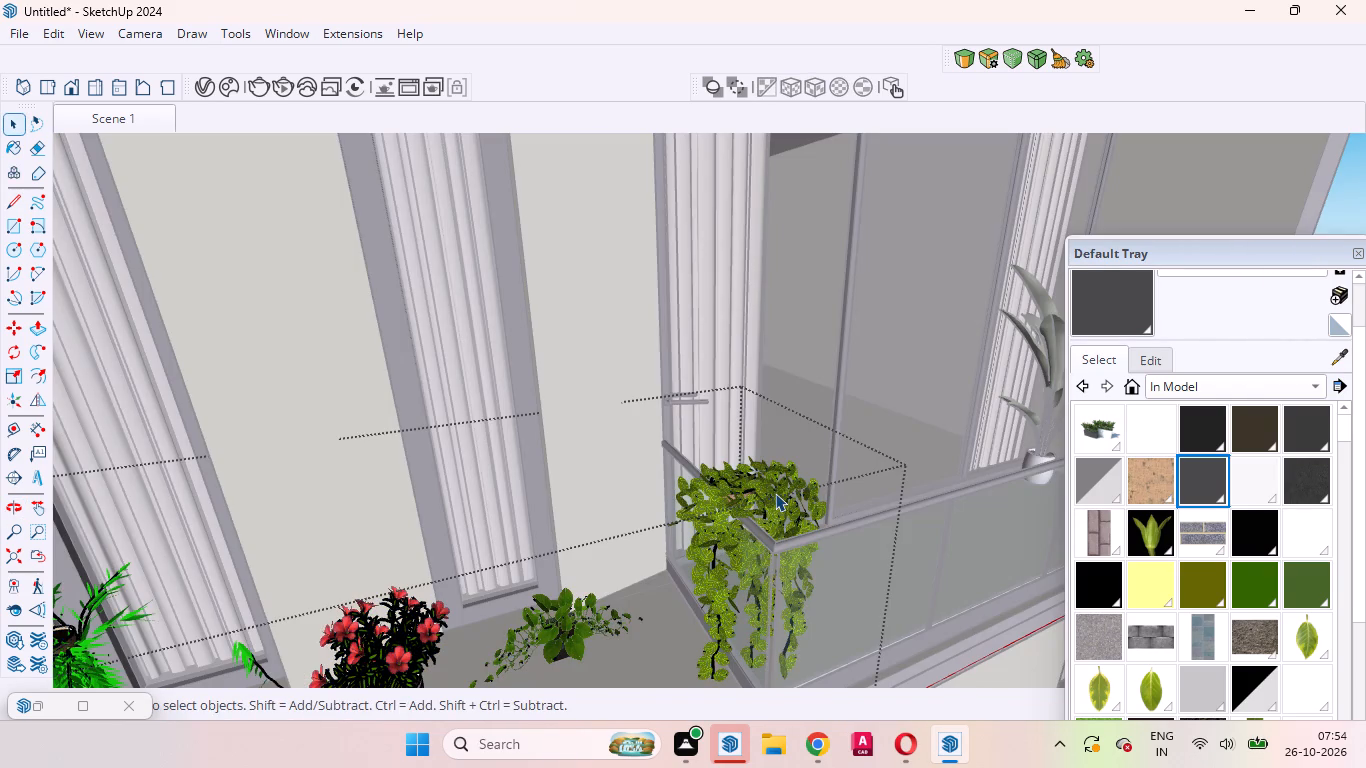
{"action": "key", "text": "m"}
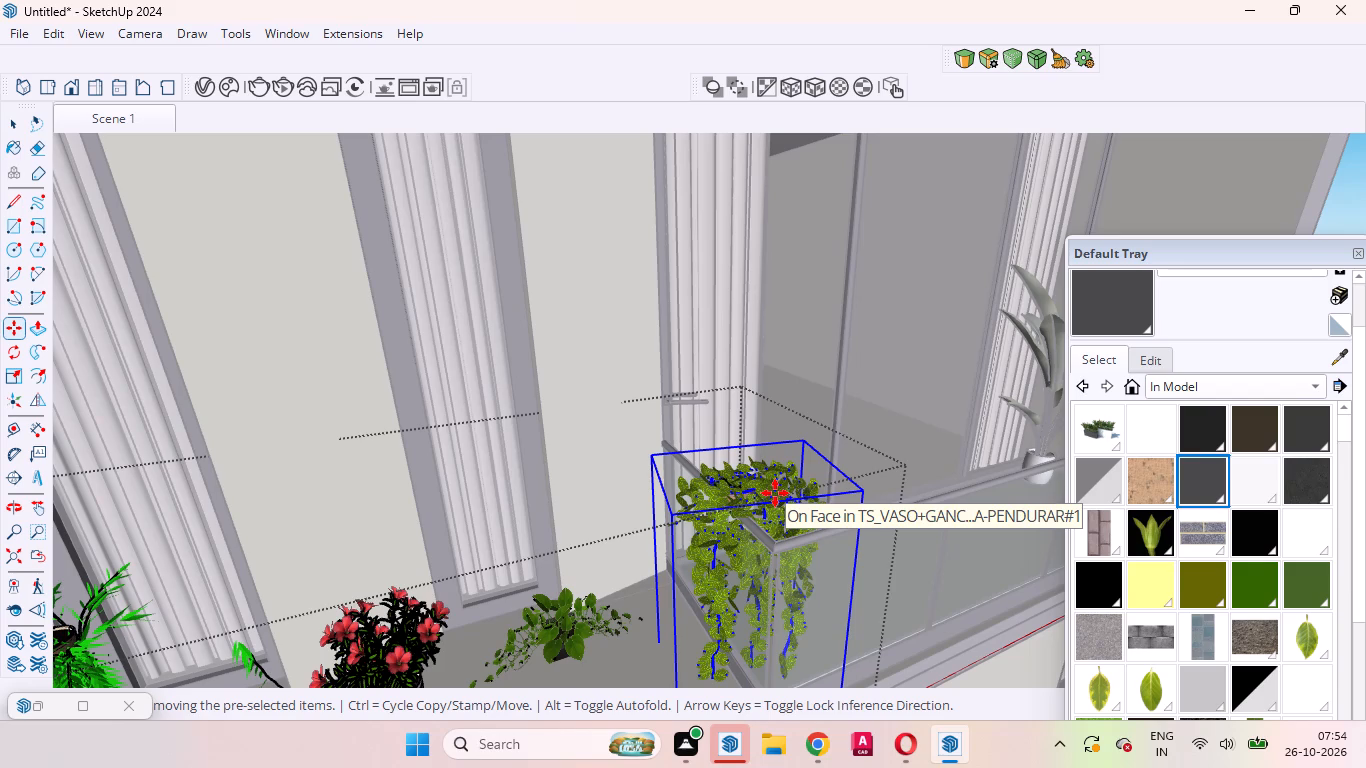
{"action": "scroll", "coordinate": [772, 497], "scroll_direction": "up", "scroll_amount": 5}
{"action": "middle_click_drag", "start_coordinate": [721, 517], "coordinate": [733, 519]}
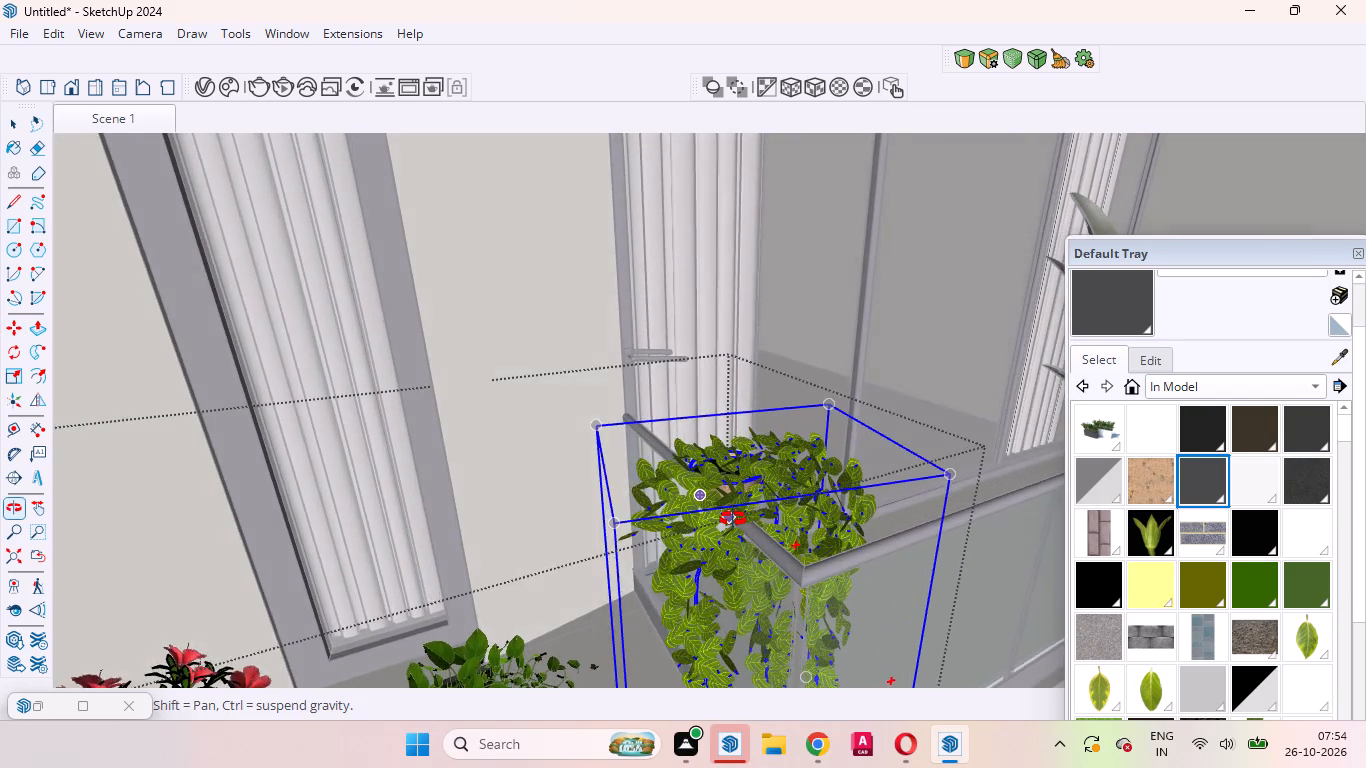
{"action": "middle_click_drag", "start_coordinate": [733, 519], "coordinate": [868, 541]}
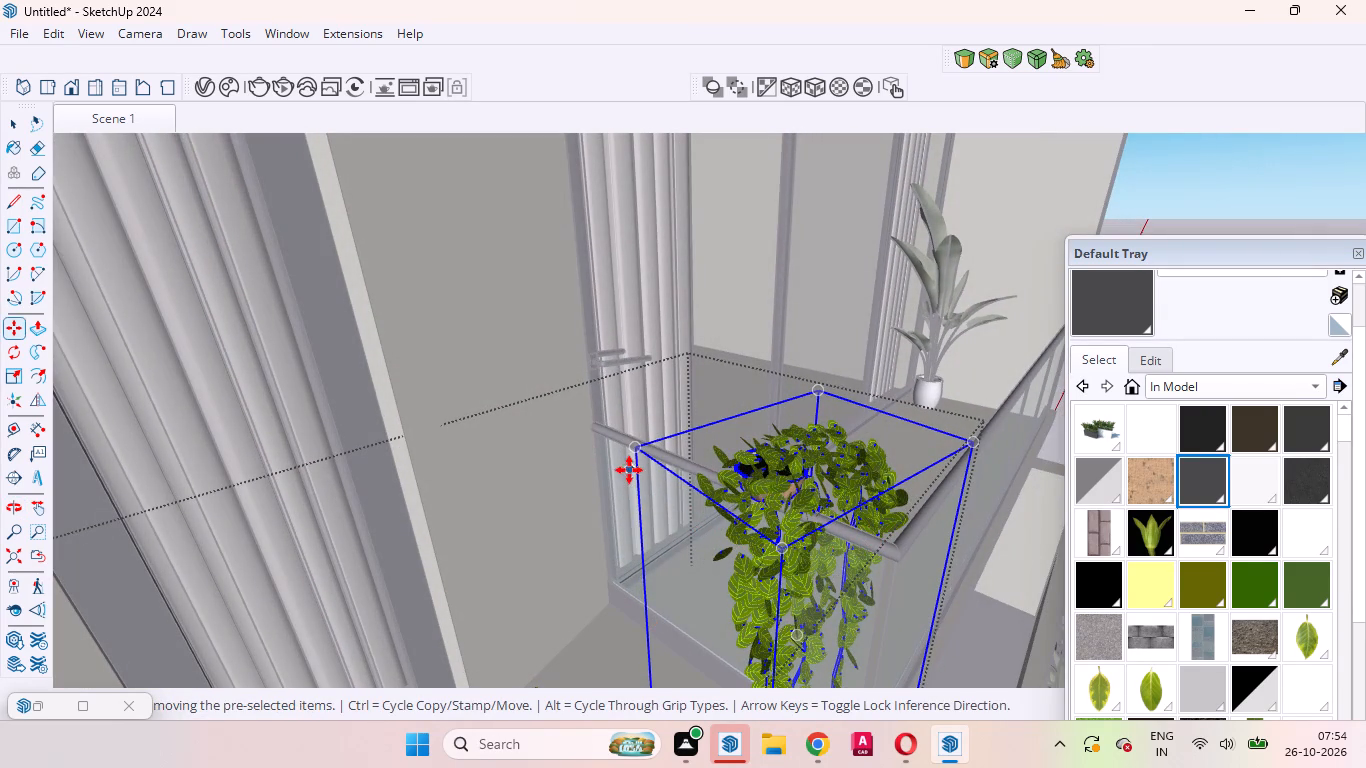
{"action": "left_click", "coordinate": [630, 451]}
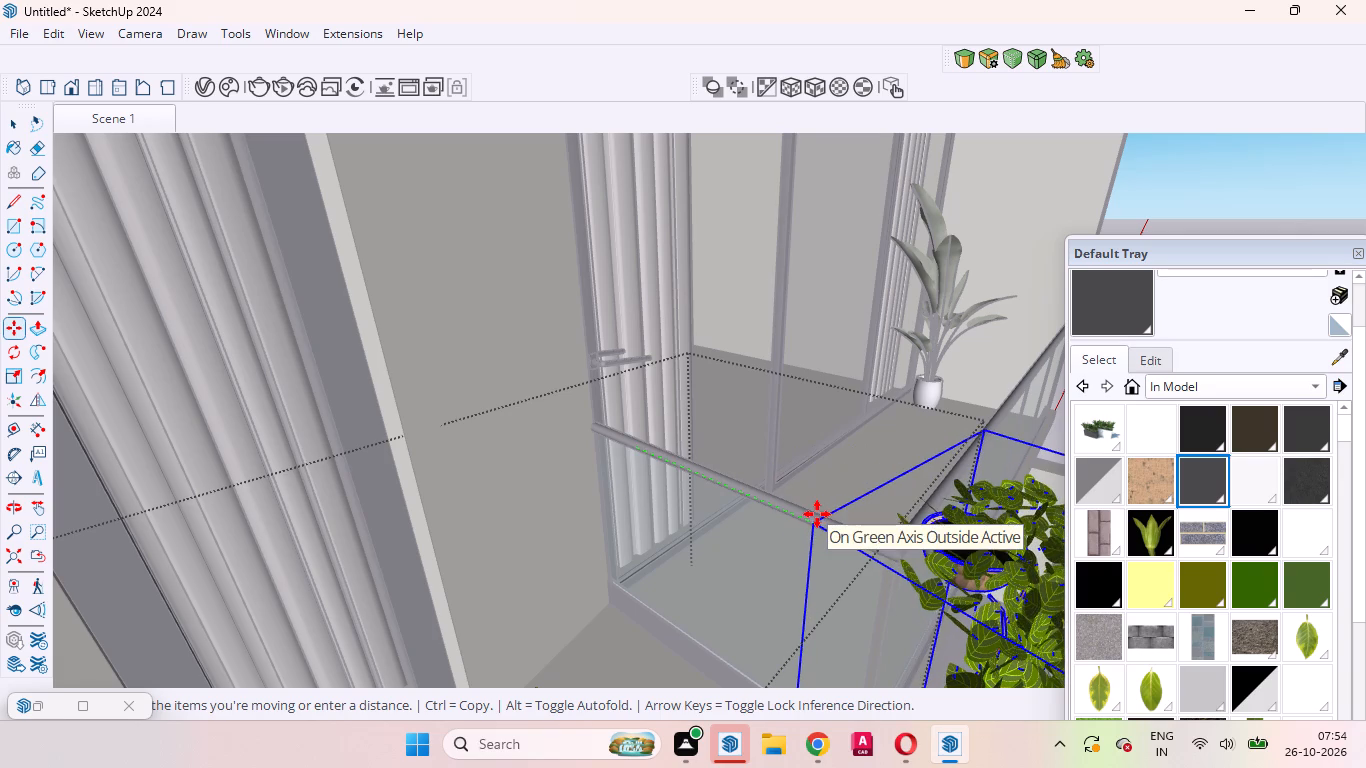
{"action": "left_click", "coordinate": [817, 514]}
Close the plant set and review the plants along the front slab and balcony, including from the saved Scene 1 view.
{"action": "scroll", "coordinate": [944, 536], "scroll_direction": "up", "scroll_amount": 3}
{"action": "middle_click_drag", "start_coordinate": [894, 540], "coordinate": [876, 540]}
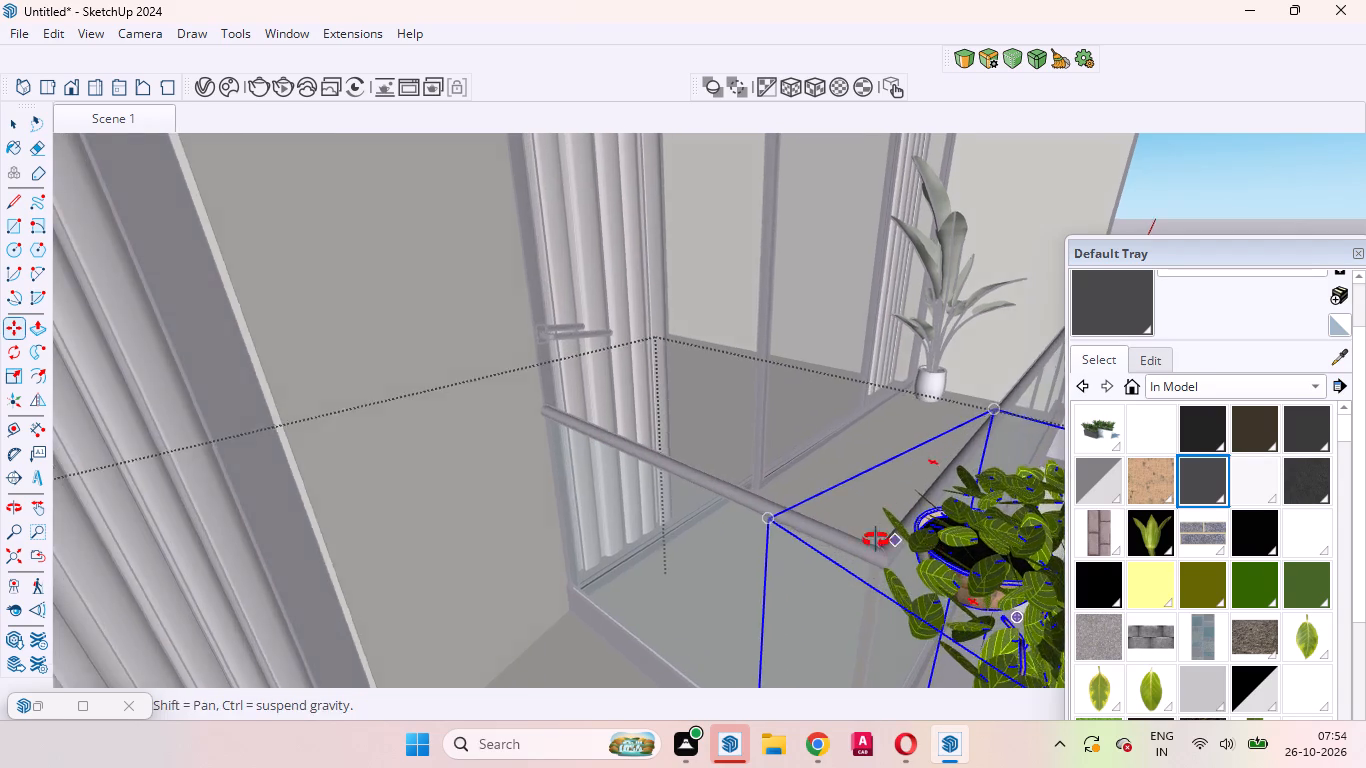
{"action": "middle_click_drag", "start_coordinate": [876, 540], "coordinate": [743, 509]}
{"action": "scroll", "coordinate": [743, 509], "scroll_direction": "down", "scroll_amount": 15}
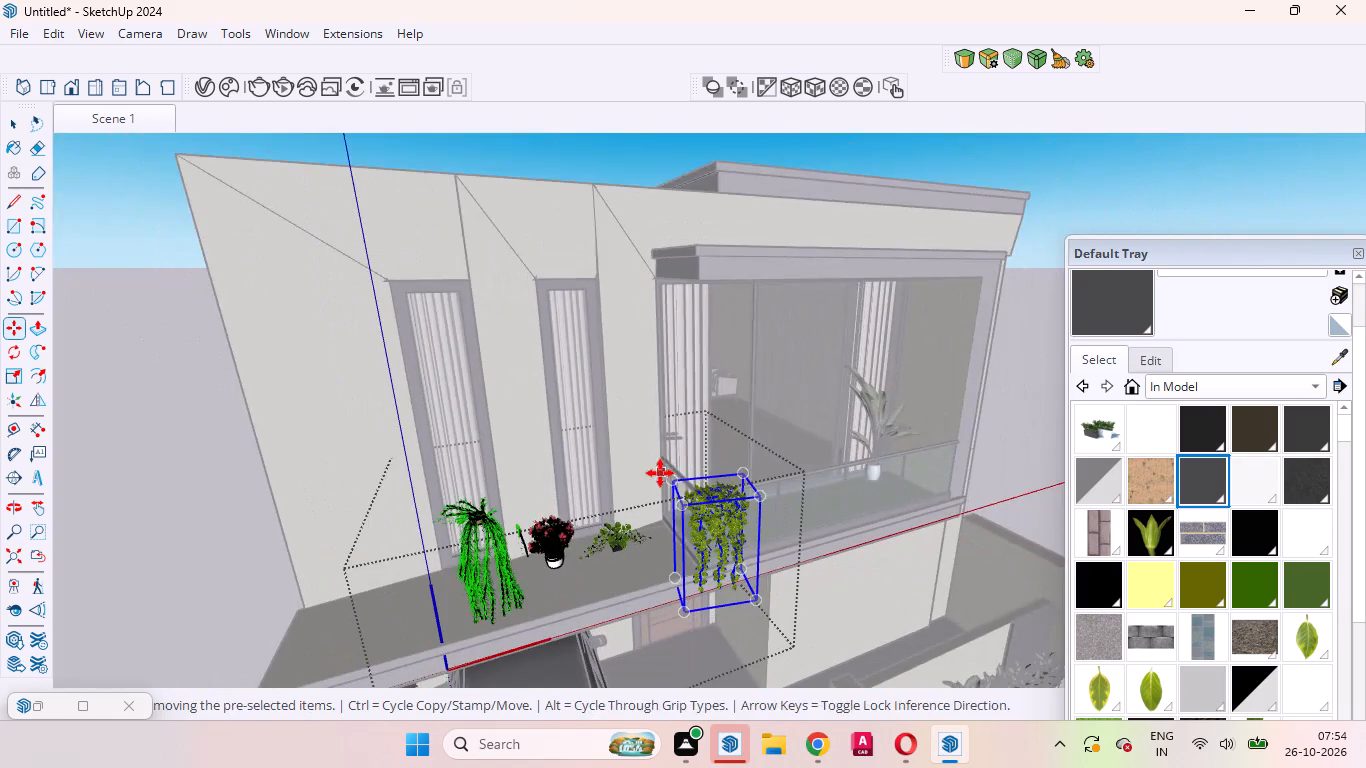
{"action": "scroll", "coordinate": [697, 491], "scroll_direction": "up", "scroll_amount": 6}
{"action": "middle_click_drag", "start_coordinate": [698, 506], "coordinate": [718, 509]}
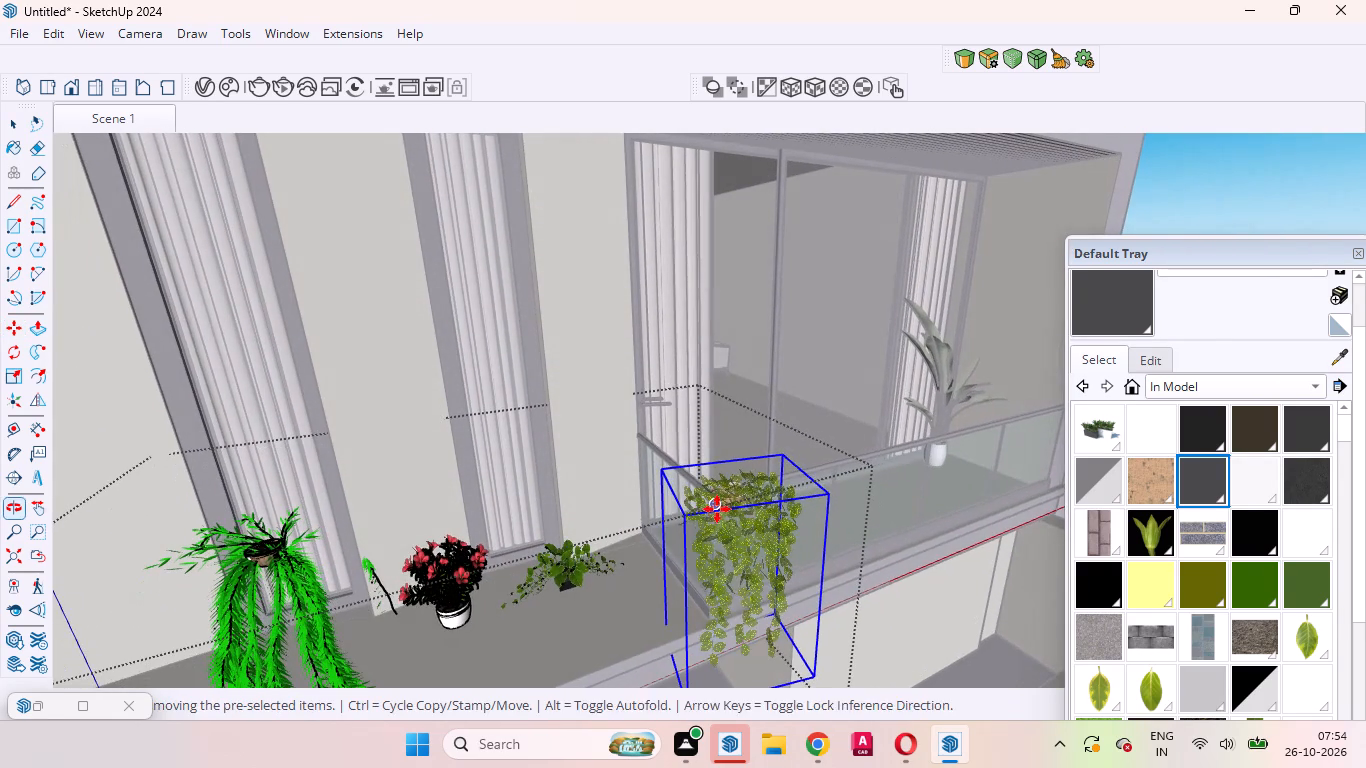
{"action": "key", "text": "space"}
{"action": "scroll", "coordinate": [724, 518], "scroll_direction": "down", "scroll_amount": 8}
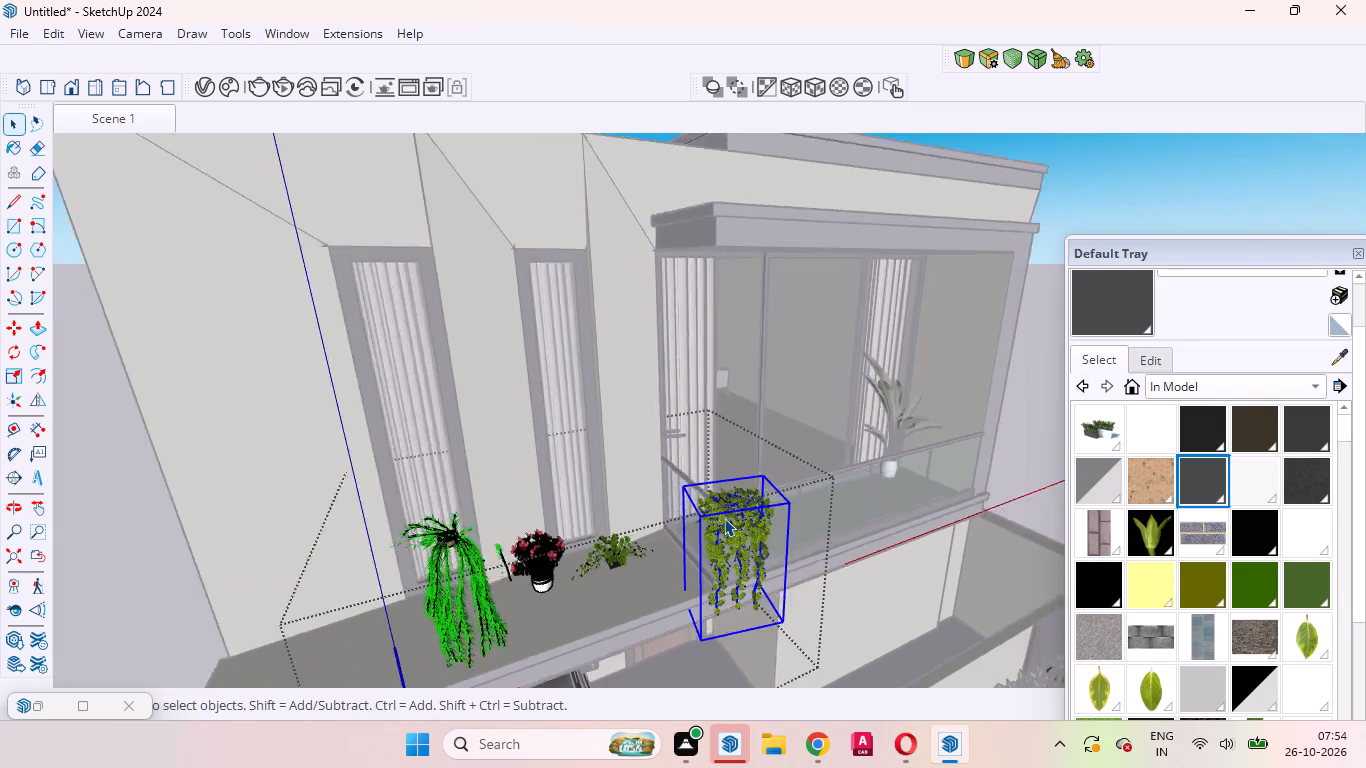
{"action": "scroll", "coordinate": [724, 518], "scroll_direction": "down", "scroll_amount": 7}
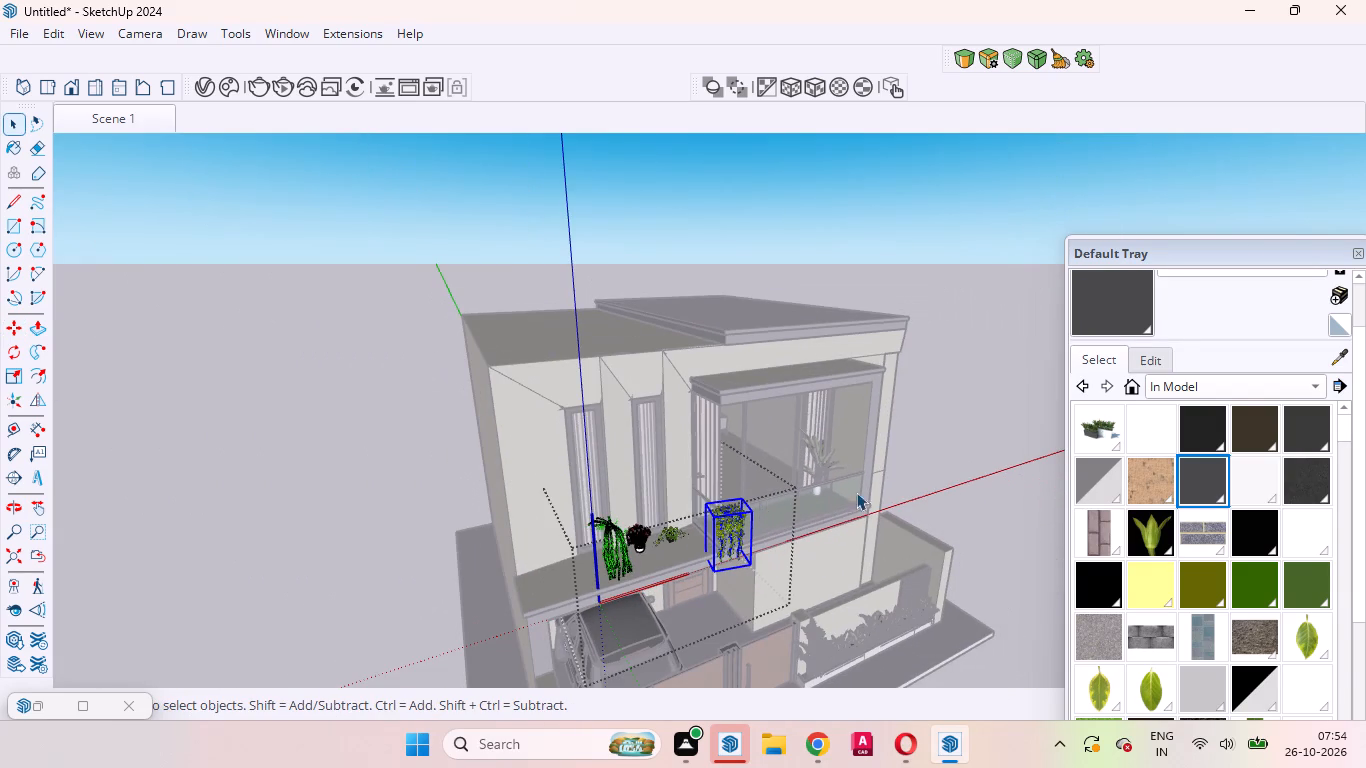
{"action": "left_click", "coordinate": [940, 454]}
{"action": "left_click", "coordinate": [940, 454]}
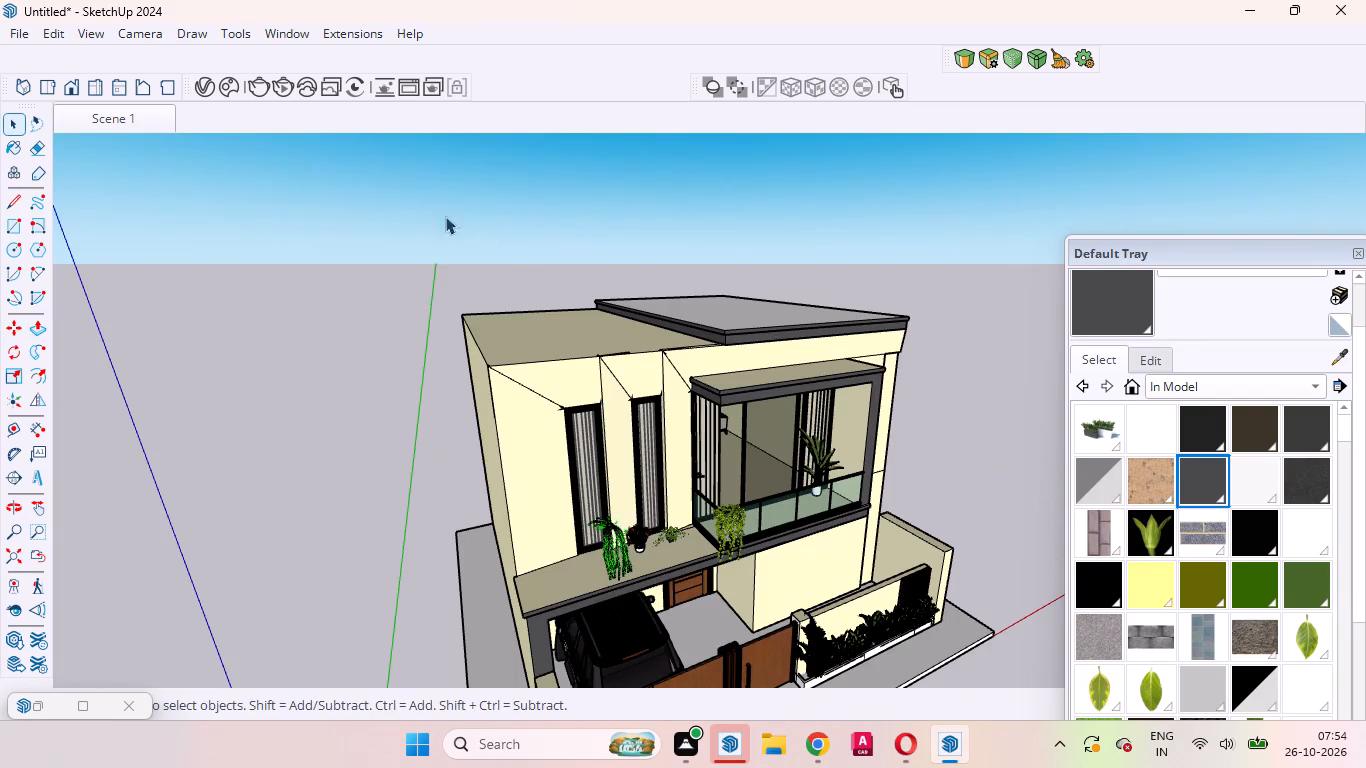
{"action": "left_click", "coordinate": [141, 110]}
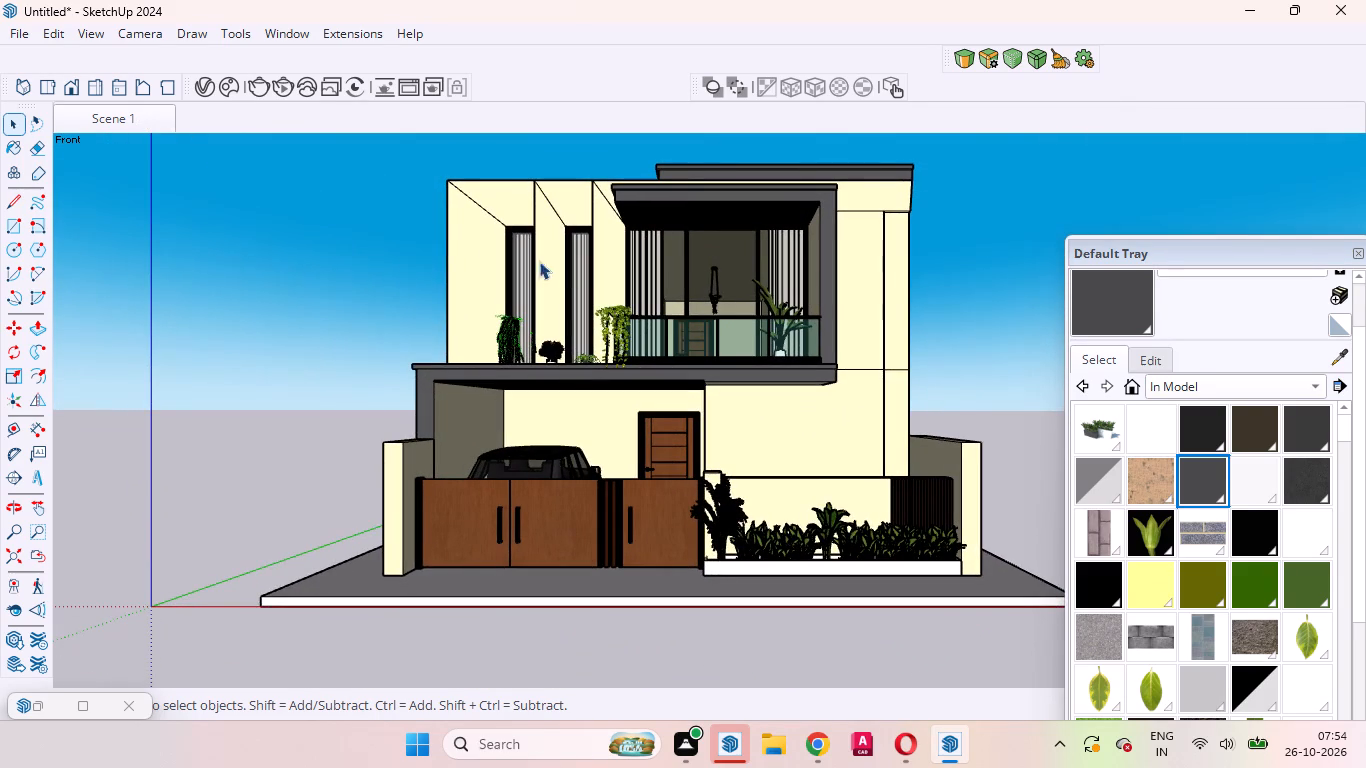
{"action": "scroll", "coordinate": [601, 292], "scroll_direction": "up", "scroll_amount": 4, "text": "ctrl"}
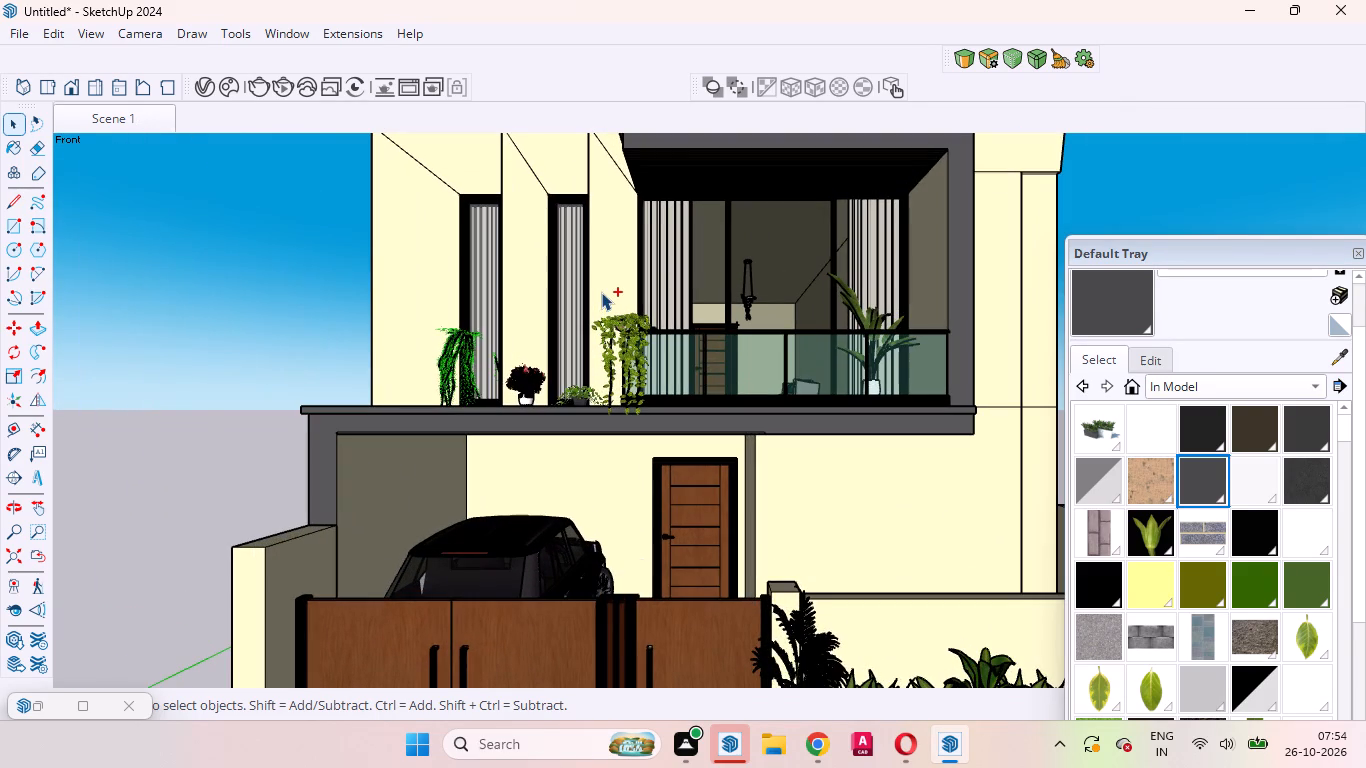
{"action": "scroll", "coordinate": [413, 308], "scroll_direction": "up", "scroll_amount": 4, "text": "ctrl"}
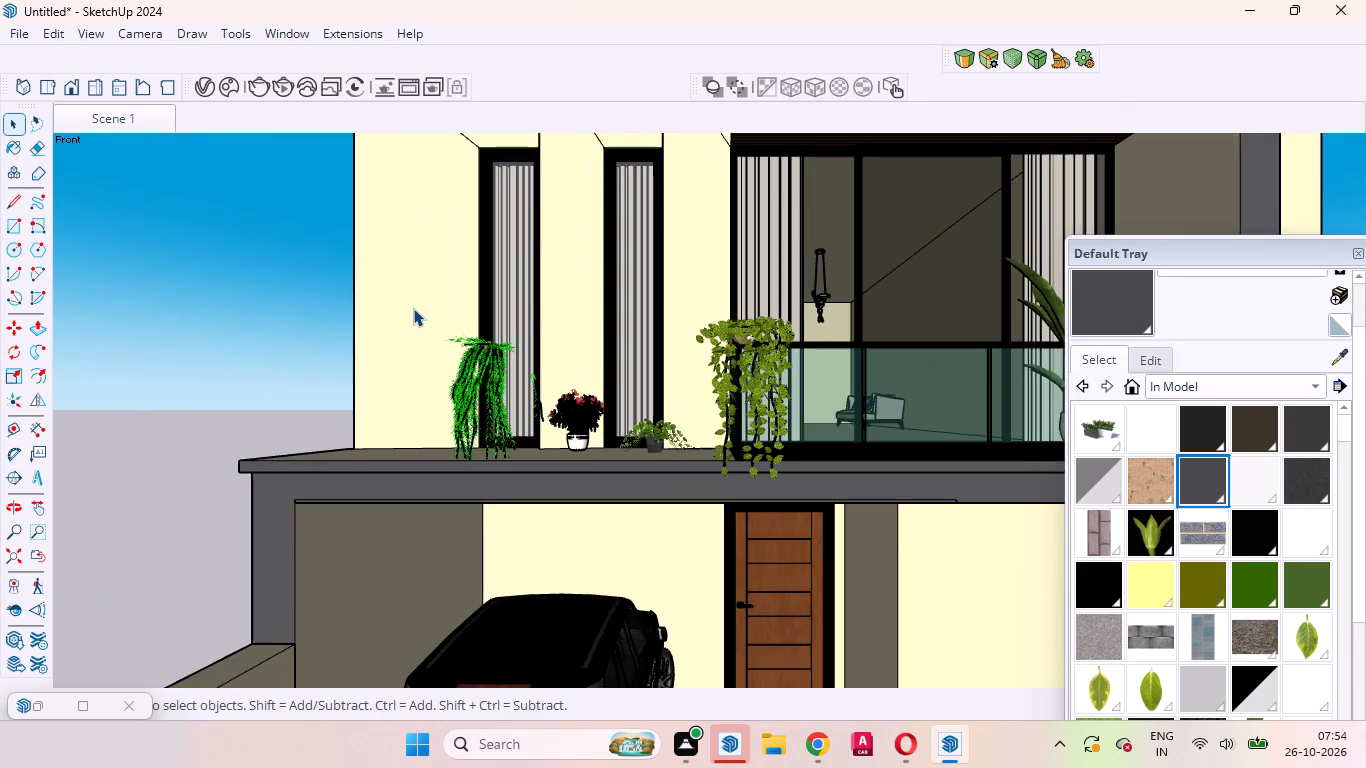
Inside the plant set, move the bright-green hanging fern from the slab up and across to the front edge of the balcony canopy.
{"action": "scroll", "coordinate": [413, 308], "scroll_direction": "up", "scroll_amount": 6, "text": "ctrl"}
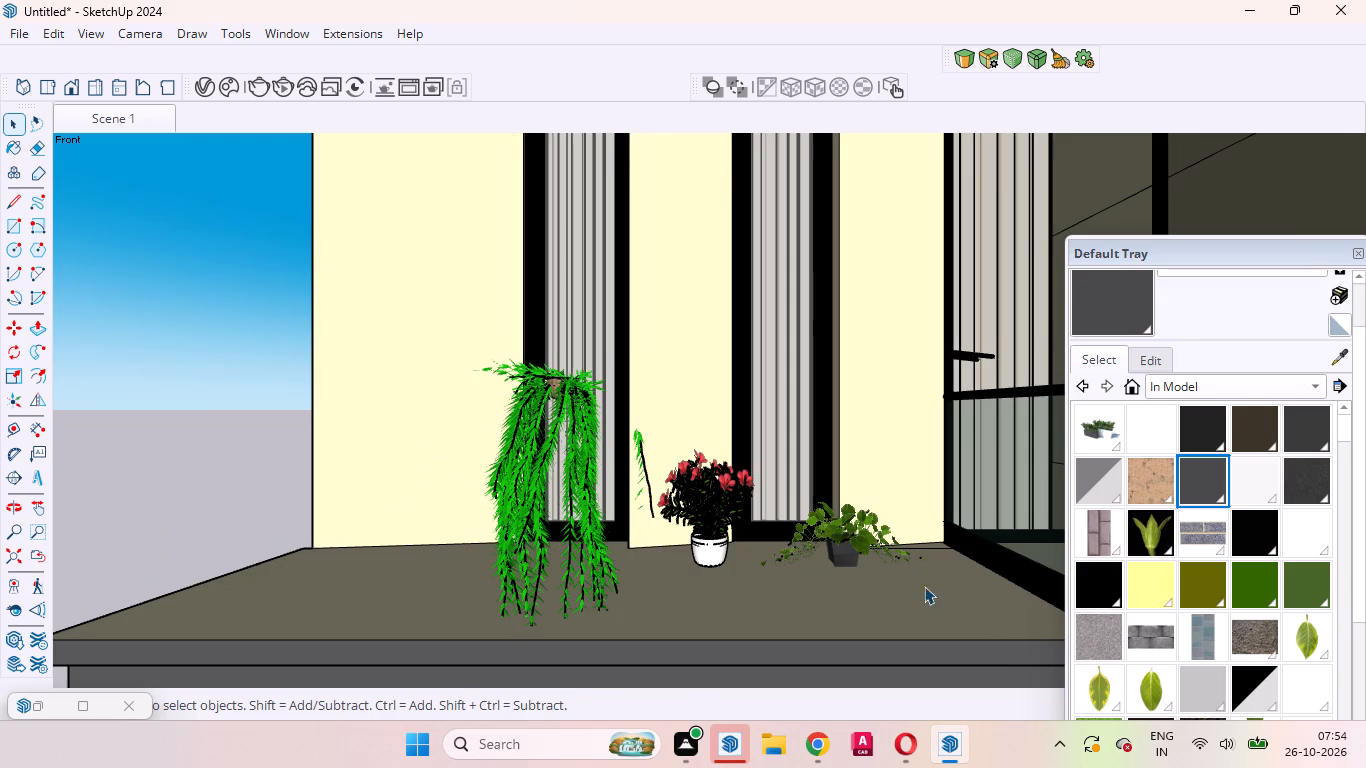
{"action": "left_click", "coordinate": [550, 379]}
{"action": "double_click", "coordinate": [550, 379]}
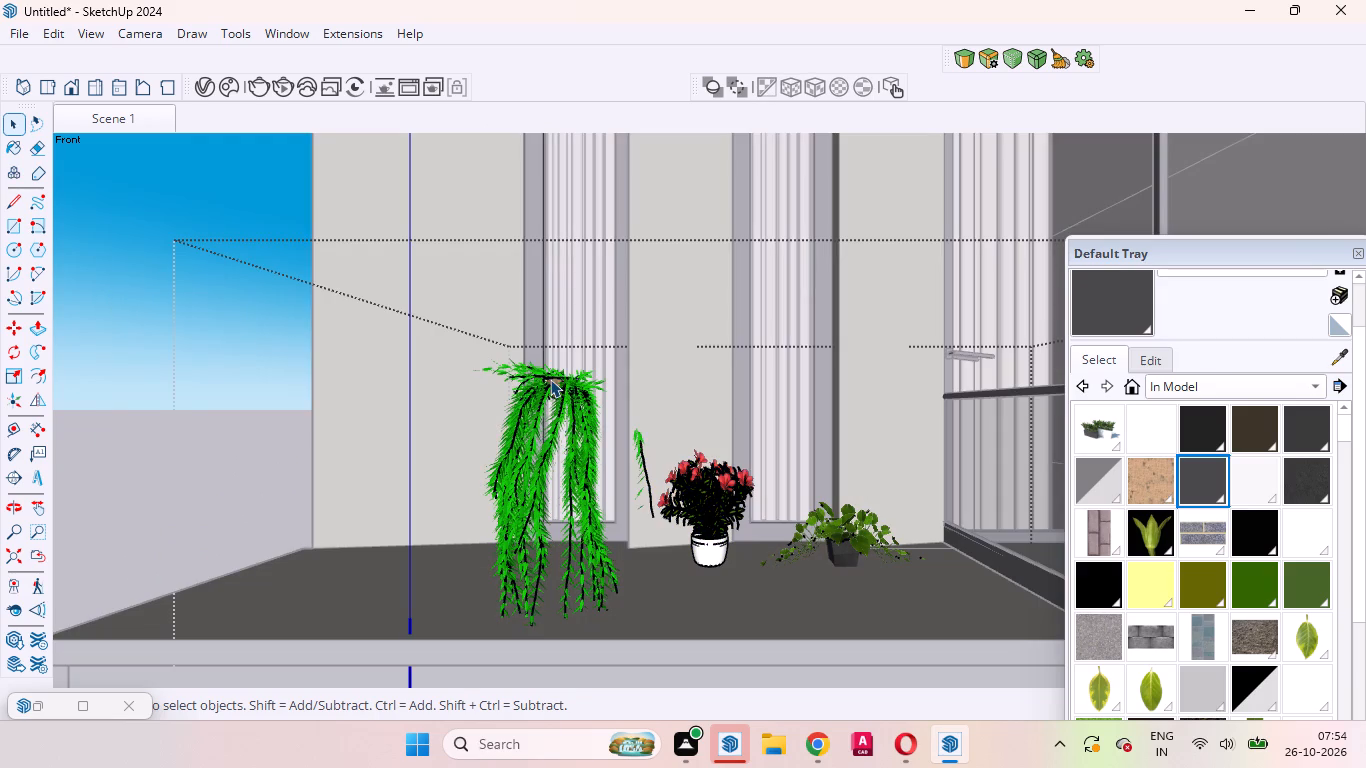
{"action": "left_click", "coordinate": [550, 379]}
{"action": "key", "text": "m"}
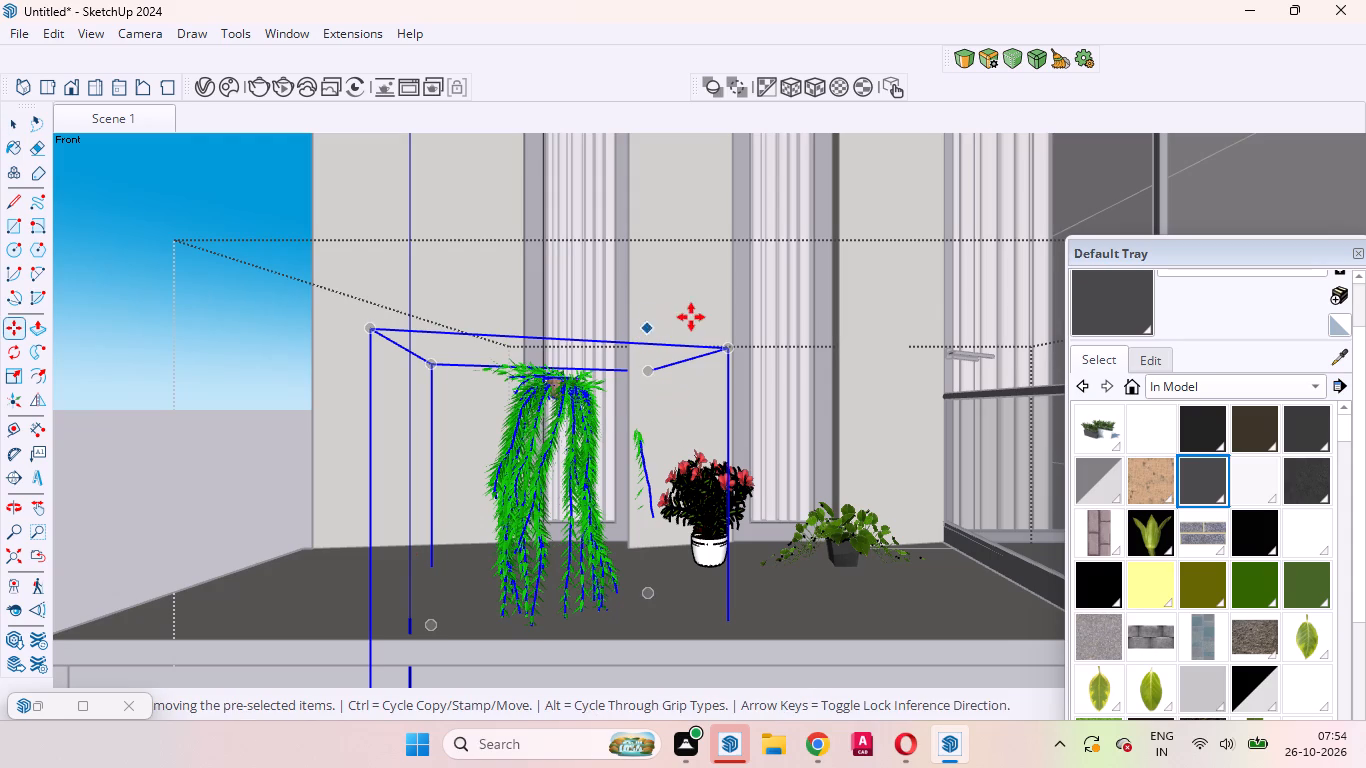
{"action": "left_click", "coordinate": [725, 347]}
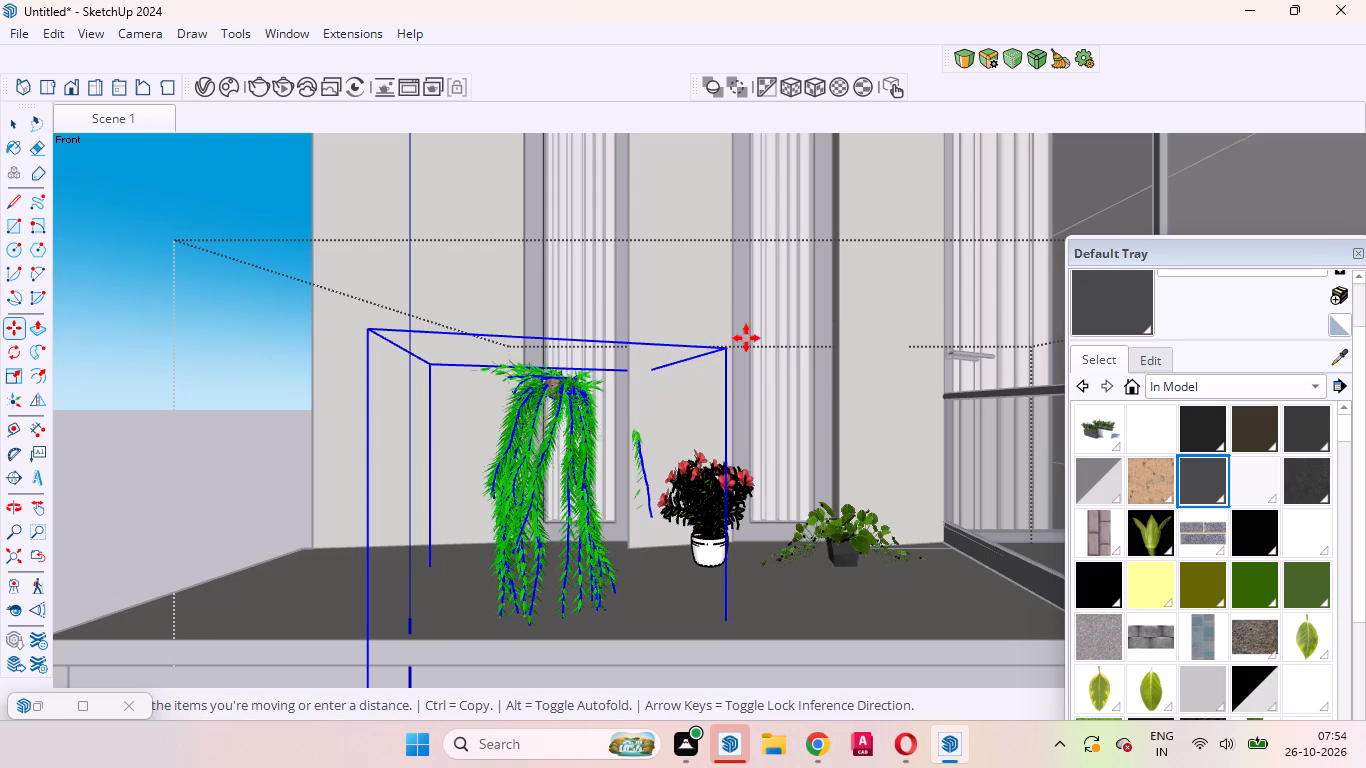
{"action": "scroll", "coordinate": [624, 570], "scroll_direction": "down", "scroll_amount": 16}
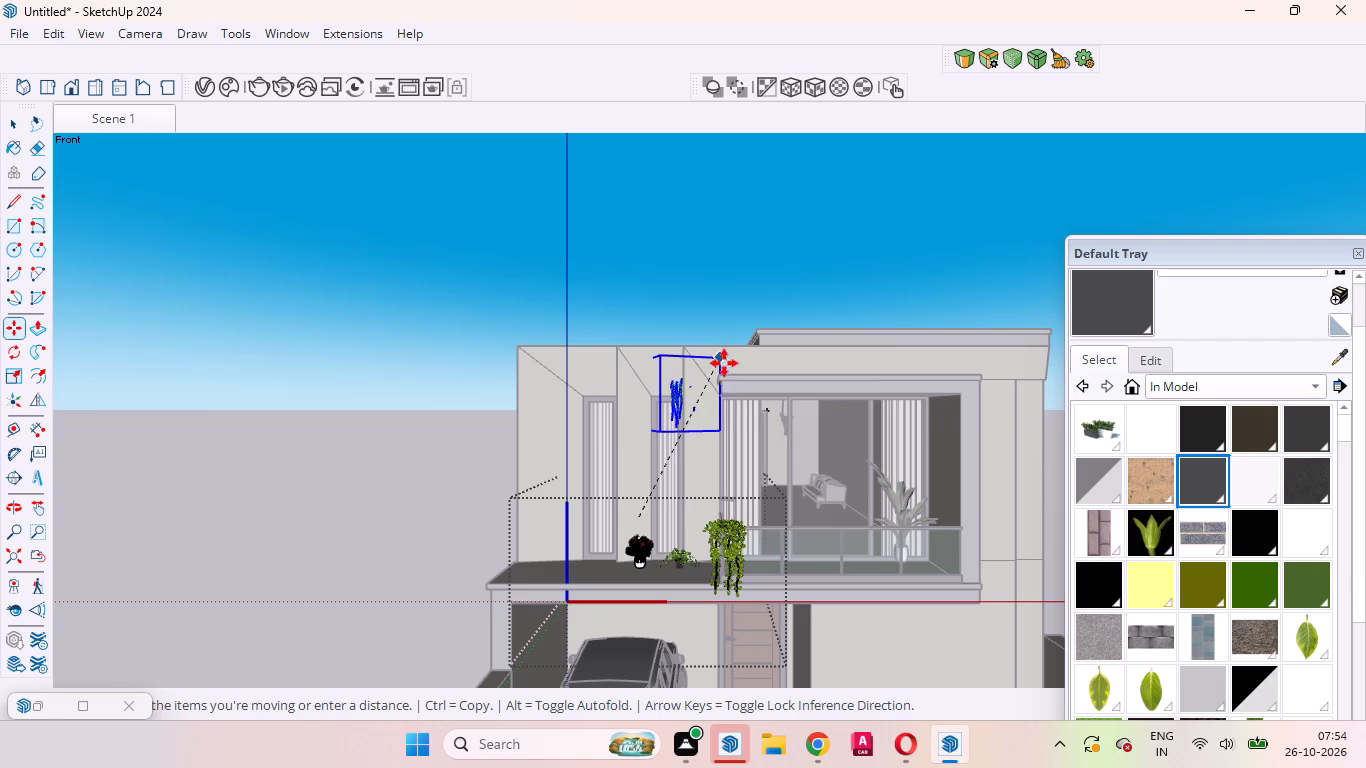
{"action": "left_click", "coordinate": [733, 370]}
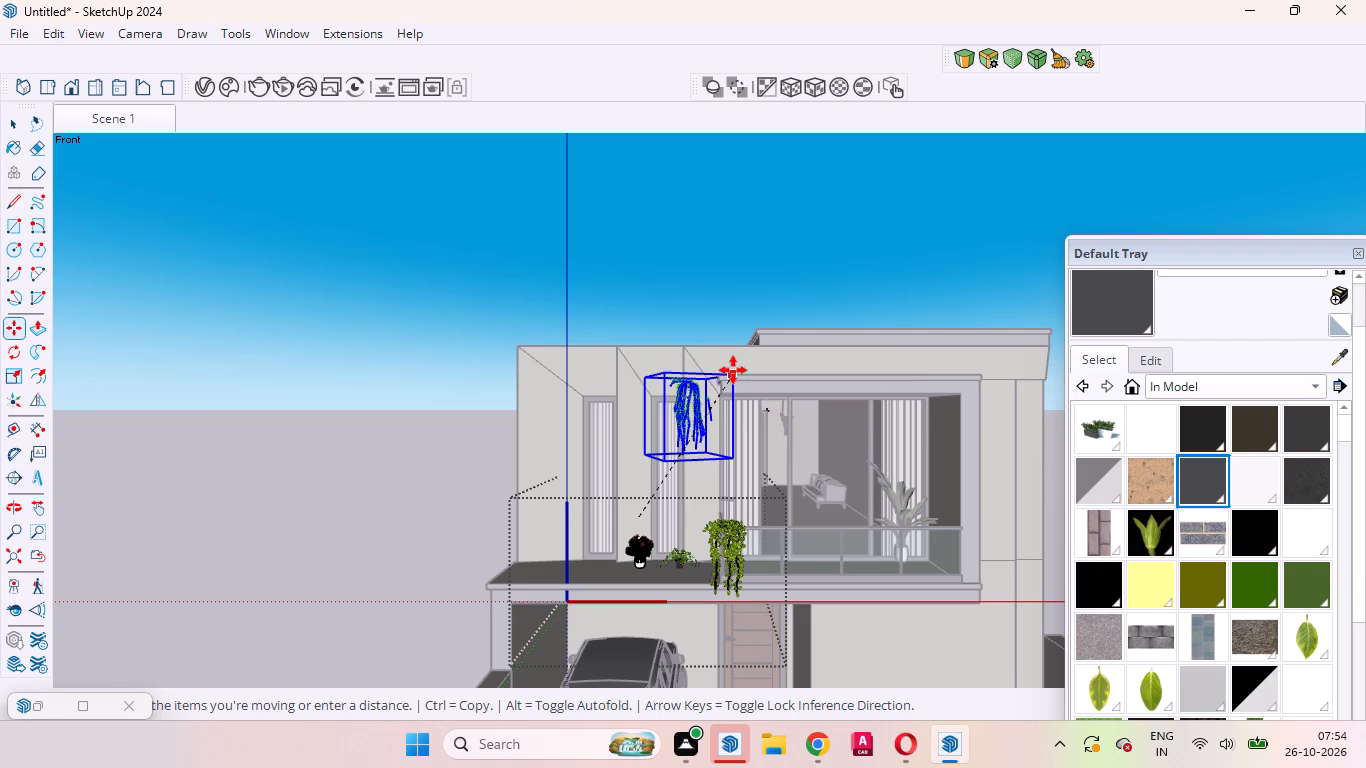
{"action": "scroll", "coordinate": [733, 370], "scroll_direction": "up", "scroll_amount": 9}
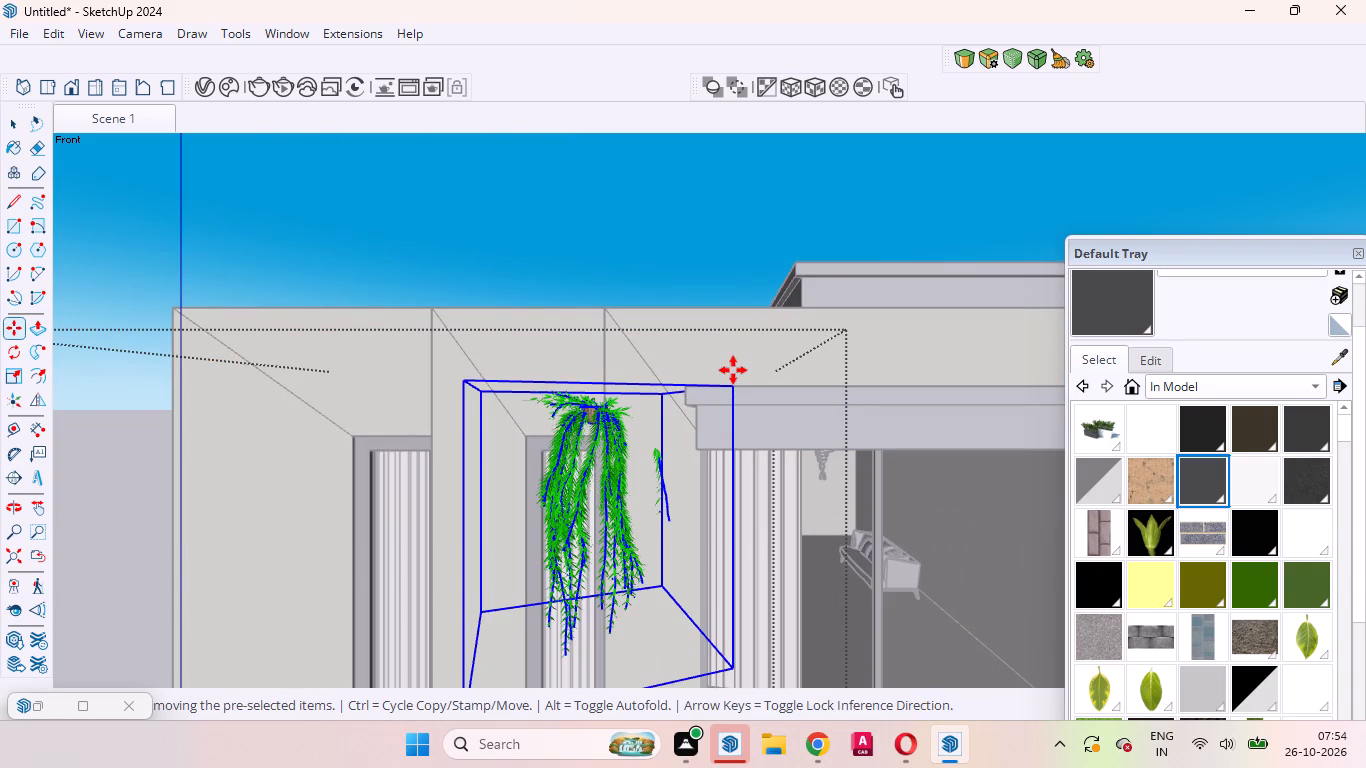
{"action": "left_click", "coordinate": [738, 381]}
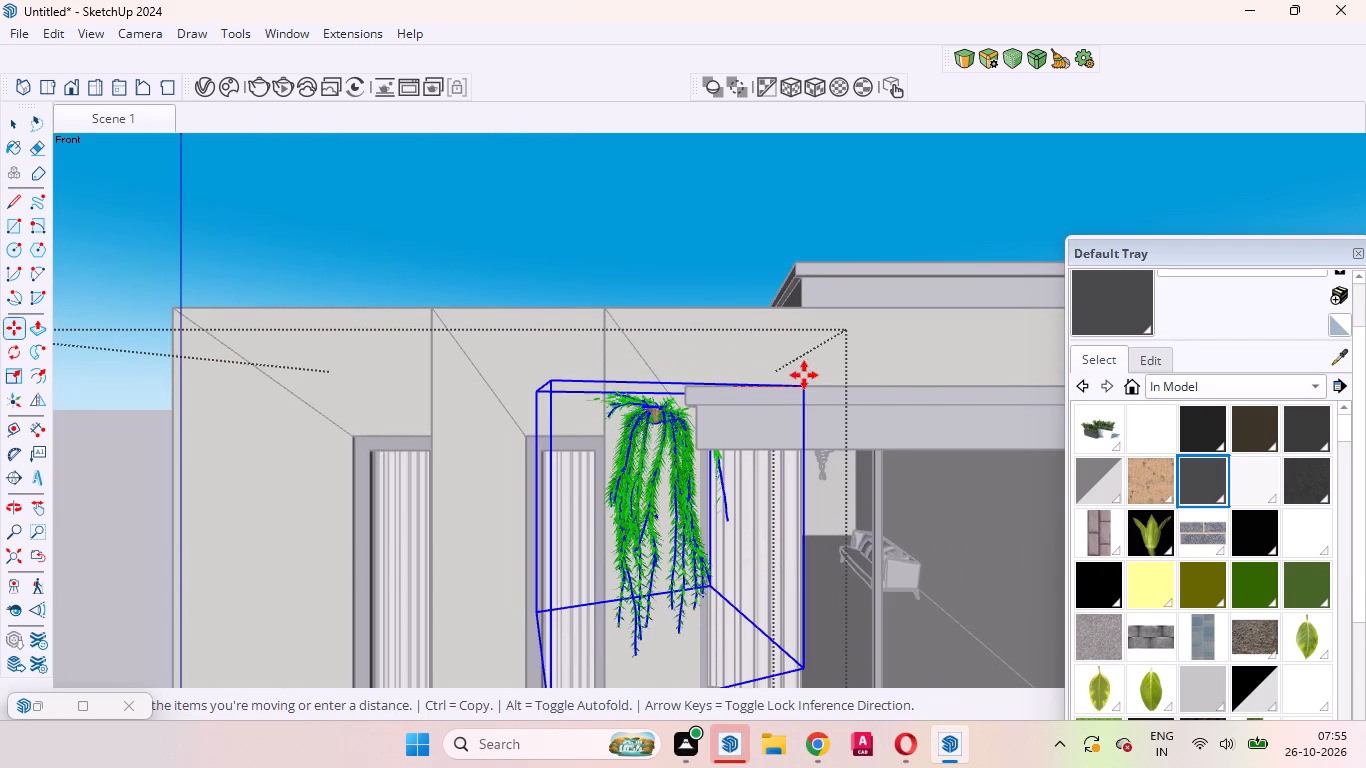
{"action": "left_click", "coordinate": [905, 392]}
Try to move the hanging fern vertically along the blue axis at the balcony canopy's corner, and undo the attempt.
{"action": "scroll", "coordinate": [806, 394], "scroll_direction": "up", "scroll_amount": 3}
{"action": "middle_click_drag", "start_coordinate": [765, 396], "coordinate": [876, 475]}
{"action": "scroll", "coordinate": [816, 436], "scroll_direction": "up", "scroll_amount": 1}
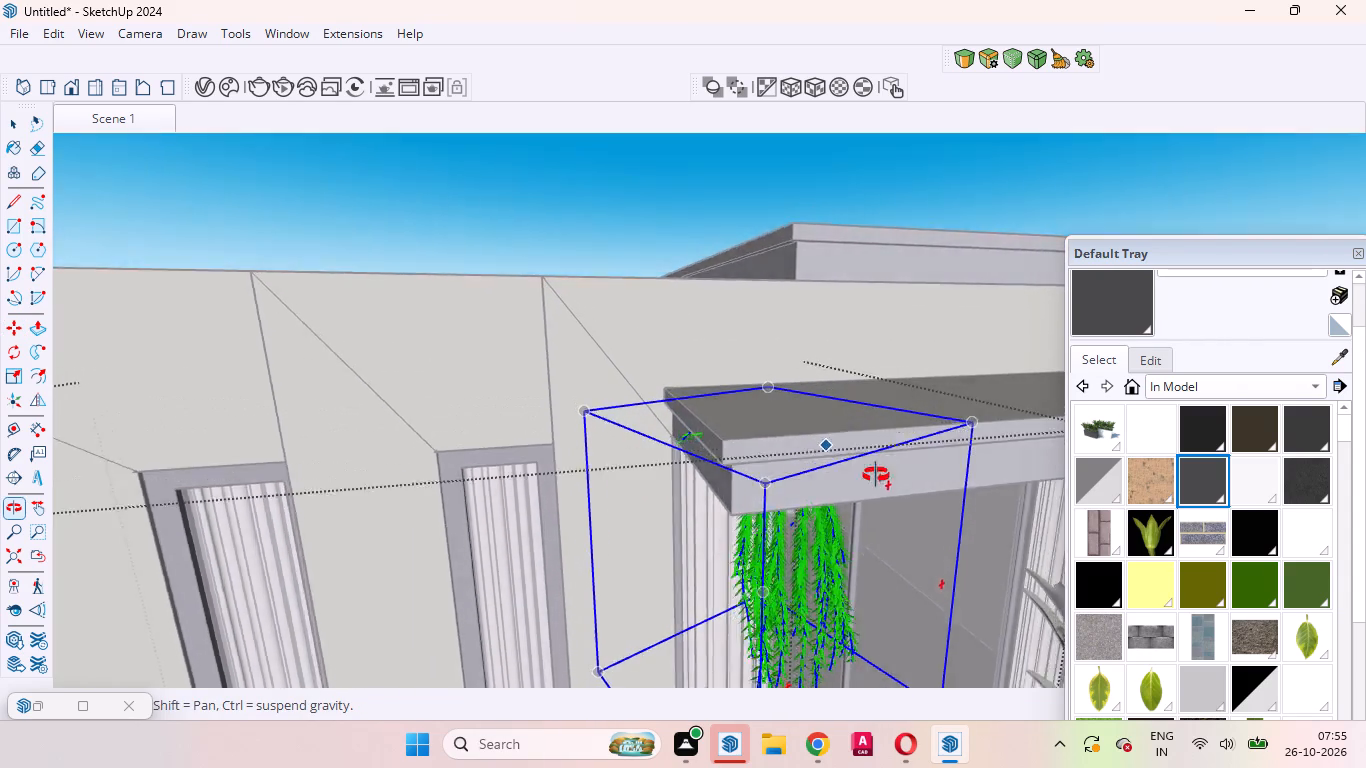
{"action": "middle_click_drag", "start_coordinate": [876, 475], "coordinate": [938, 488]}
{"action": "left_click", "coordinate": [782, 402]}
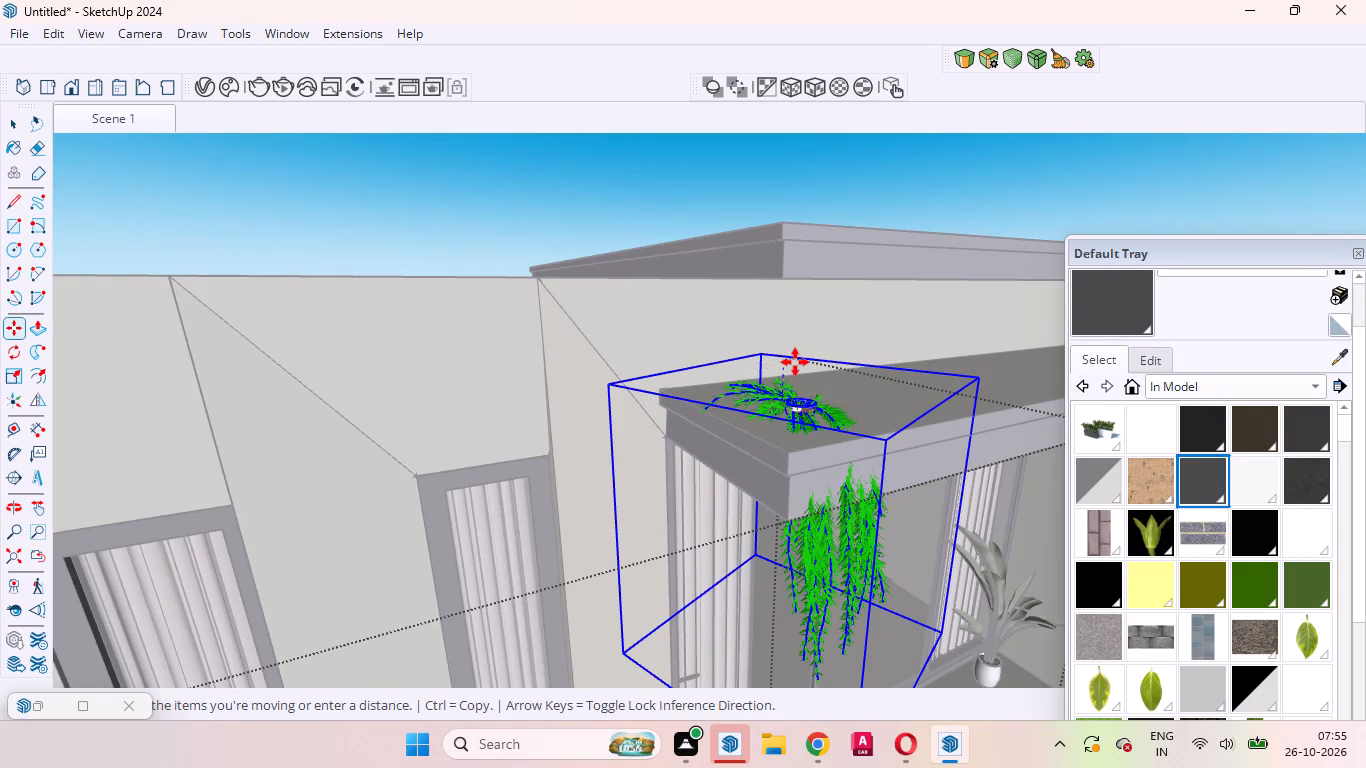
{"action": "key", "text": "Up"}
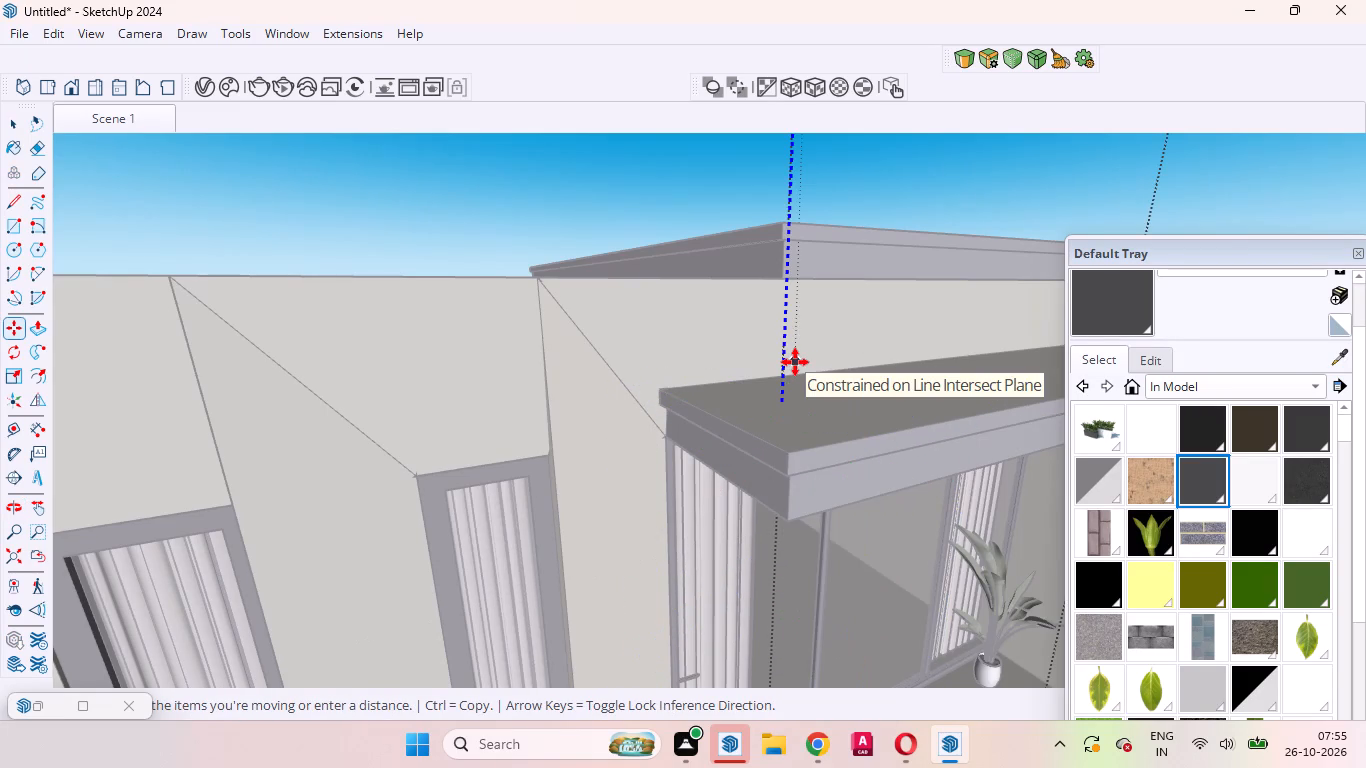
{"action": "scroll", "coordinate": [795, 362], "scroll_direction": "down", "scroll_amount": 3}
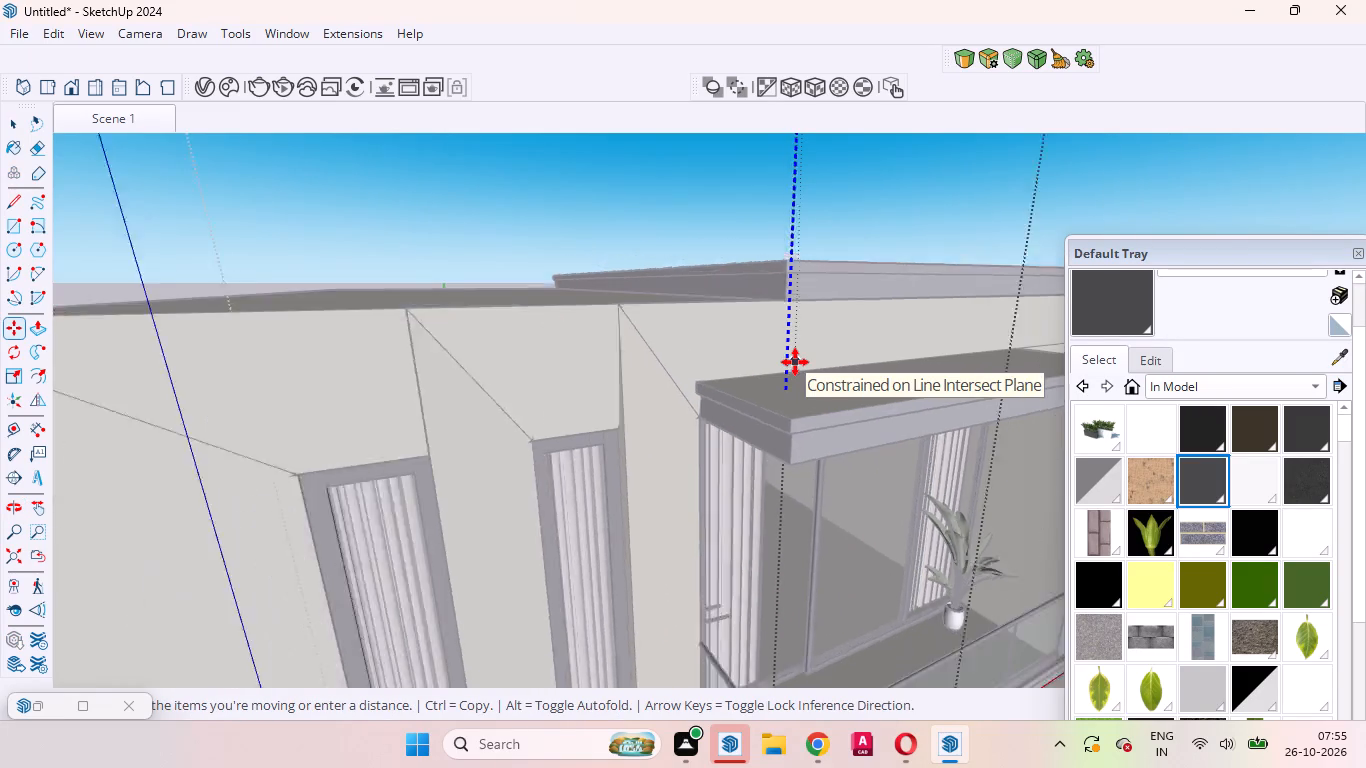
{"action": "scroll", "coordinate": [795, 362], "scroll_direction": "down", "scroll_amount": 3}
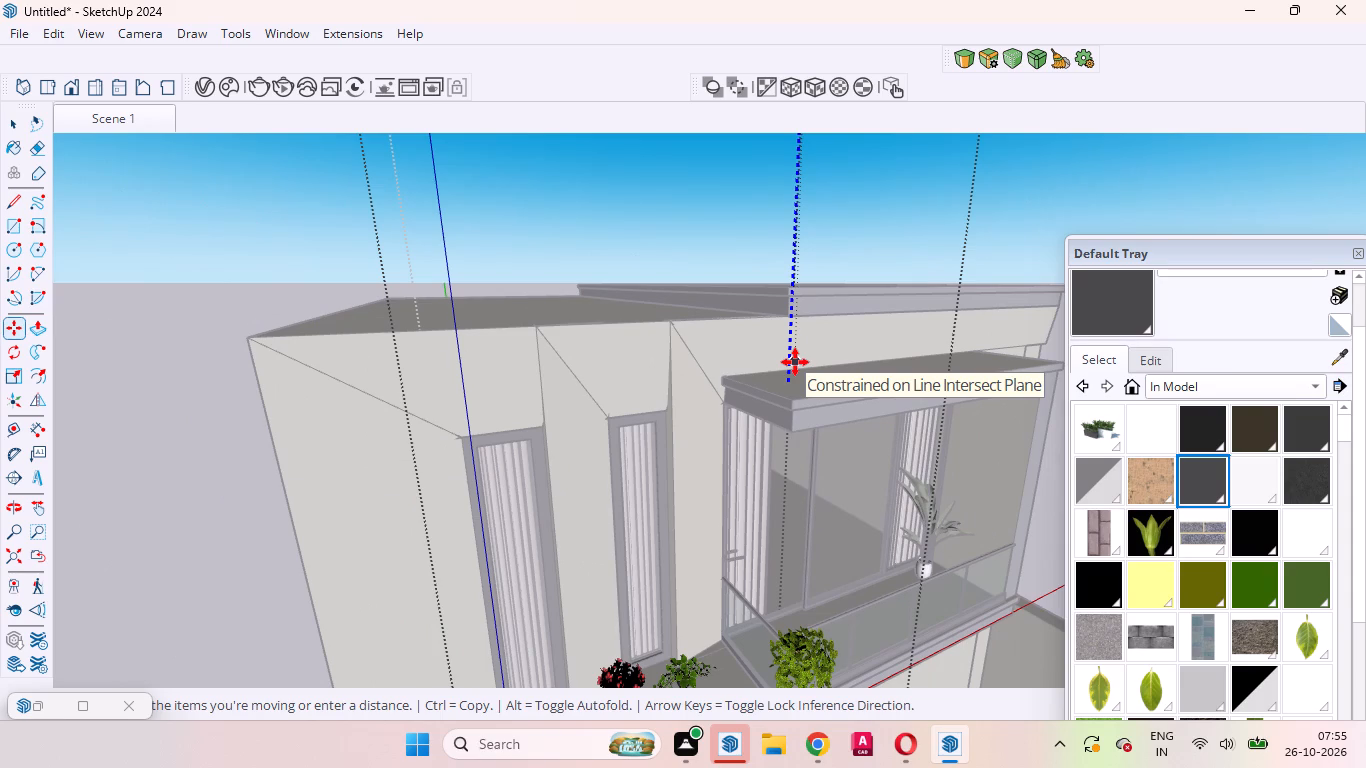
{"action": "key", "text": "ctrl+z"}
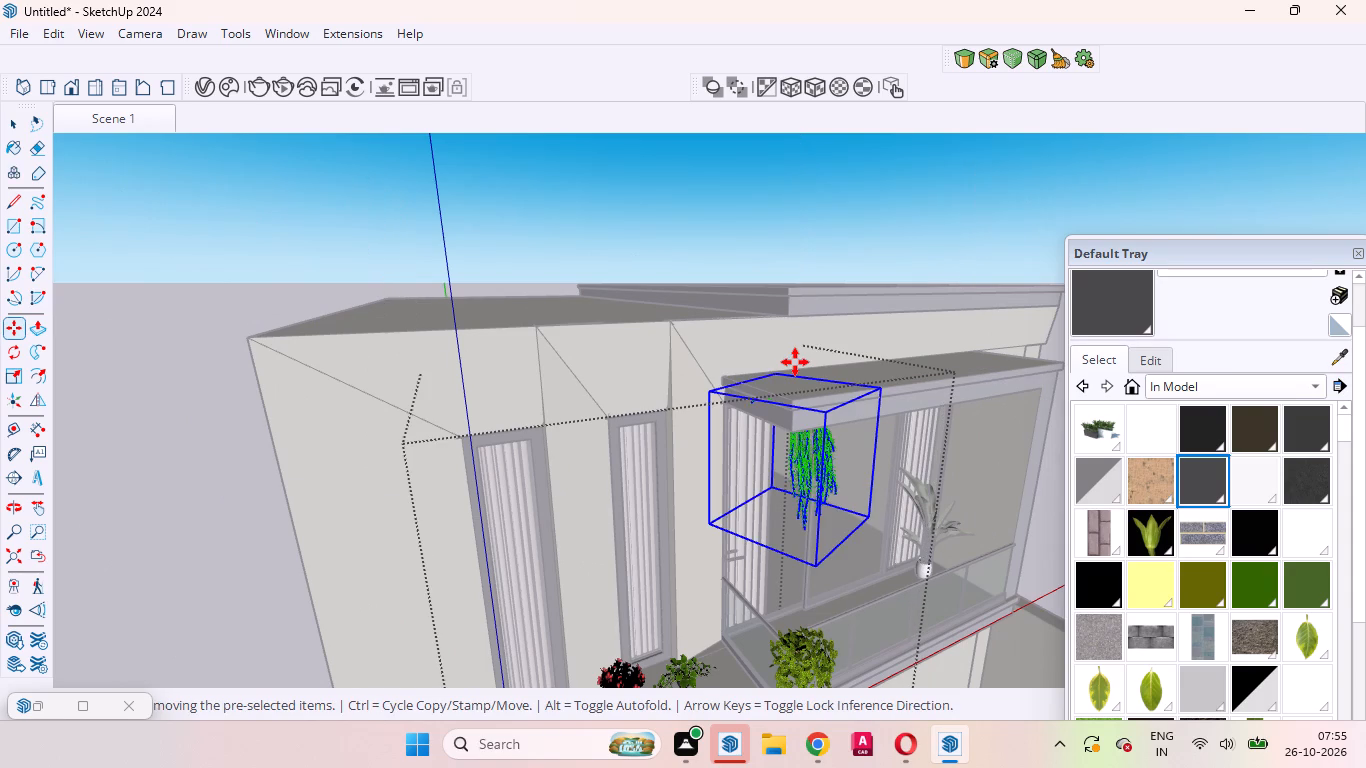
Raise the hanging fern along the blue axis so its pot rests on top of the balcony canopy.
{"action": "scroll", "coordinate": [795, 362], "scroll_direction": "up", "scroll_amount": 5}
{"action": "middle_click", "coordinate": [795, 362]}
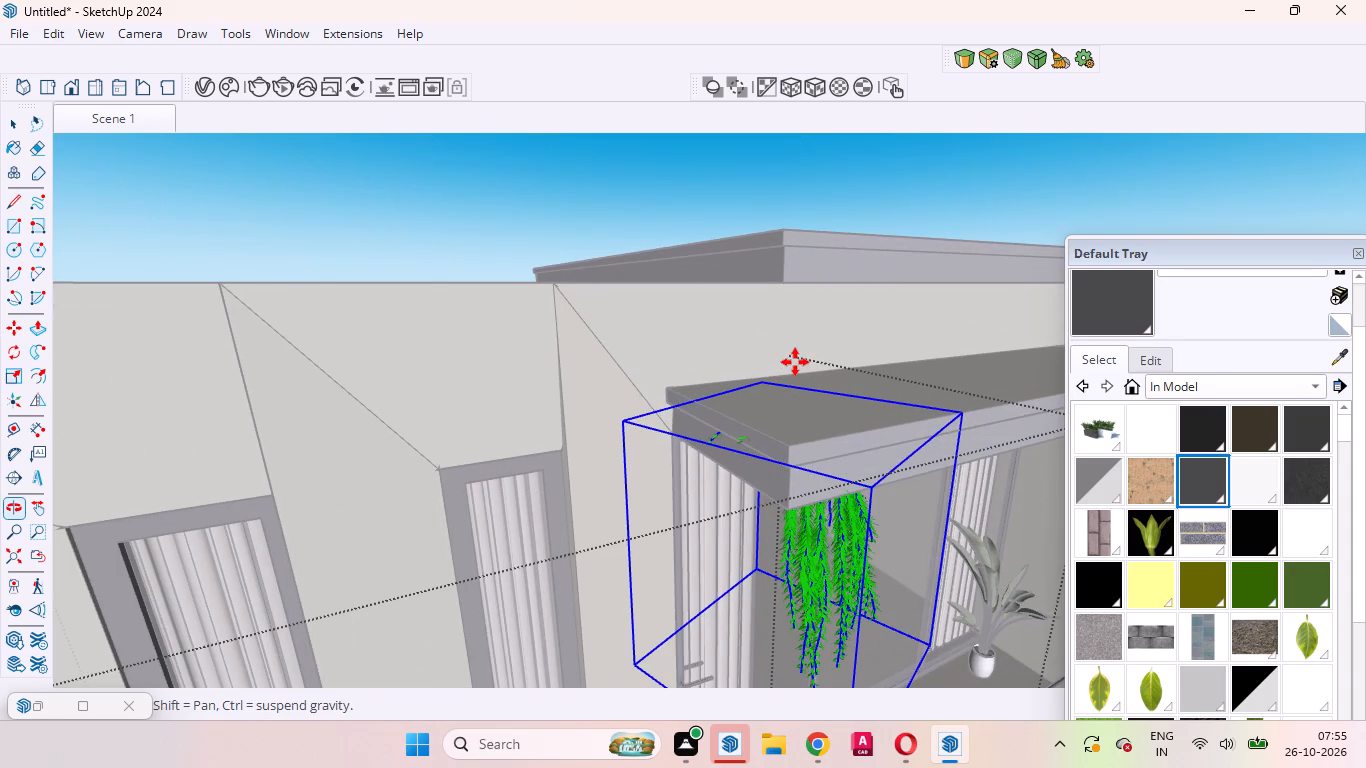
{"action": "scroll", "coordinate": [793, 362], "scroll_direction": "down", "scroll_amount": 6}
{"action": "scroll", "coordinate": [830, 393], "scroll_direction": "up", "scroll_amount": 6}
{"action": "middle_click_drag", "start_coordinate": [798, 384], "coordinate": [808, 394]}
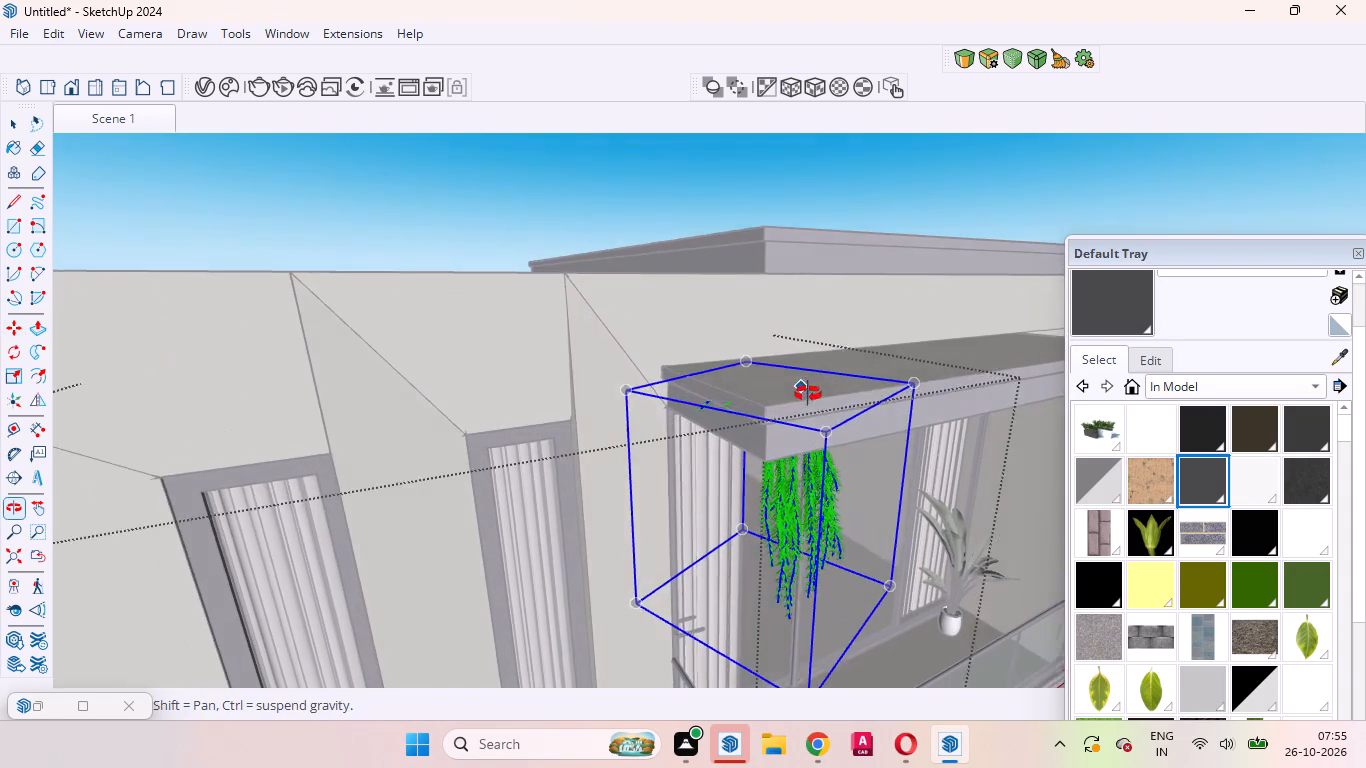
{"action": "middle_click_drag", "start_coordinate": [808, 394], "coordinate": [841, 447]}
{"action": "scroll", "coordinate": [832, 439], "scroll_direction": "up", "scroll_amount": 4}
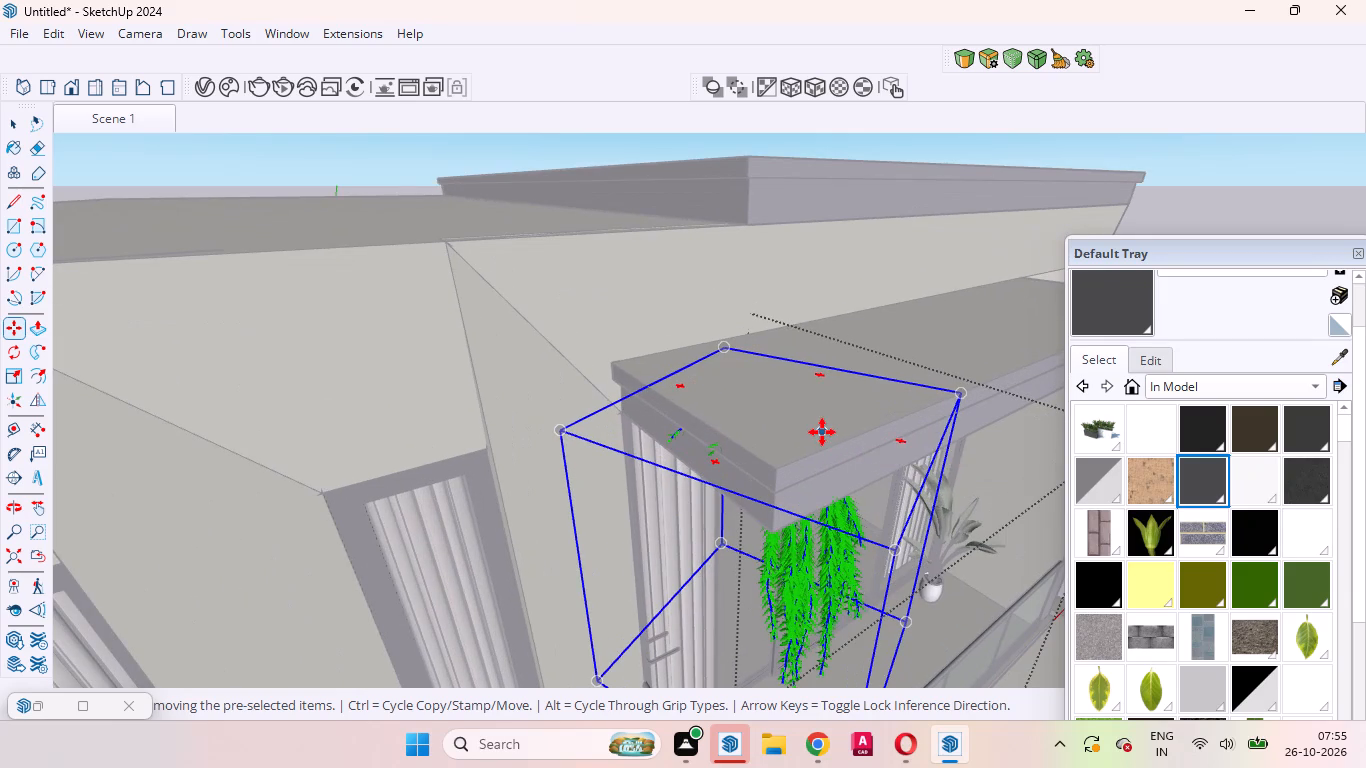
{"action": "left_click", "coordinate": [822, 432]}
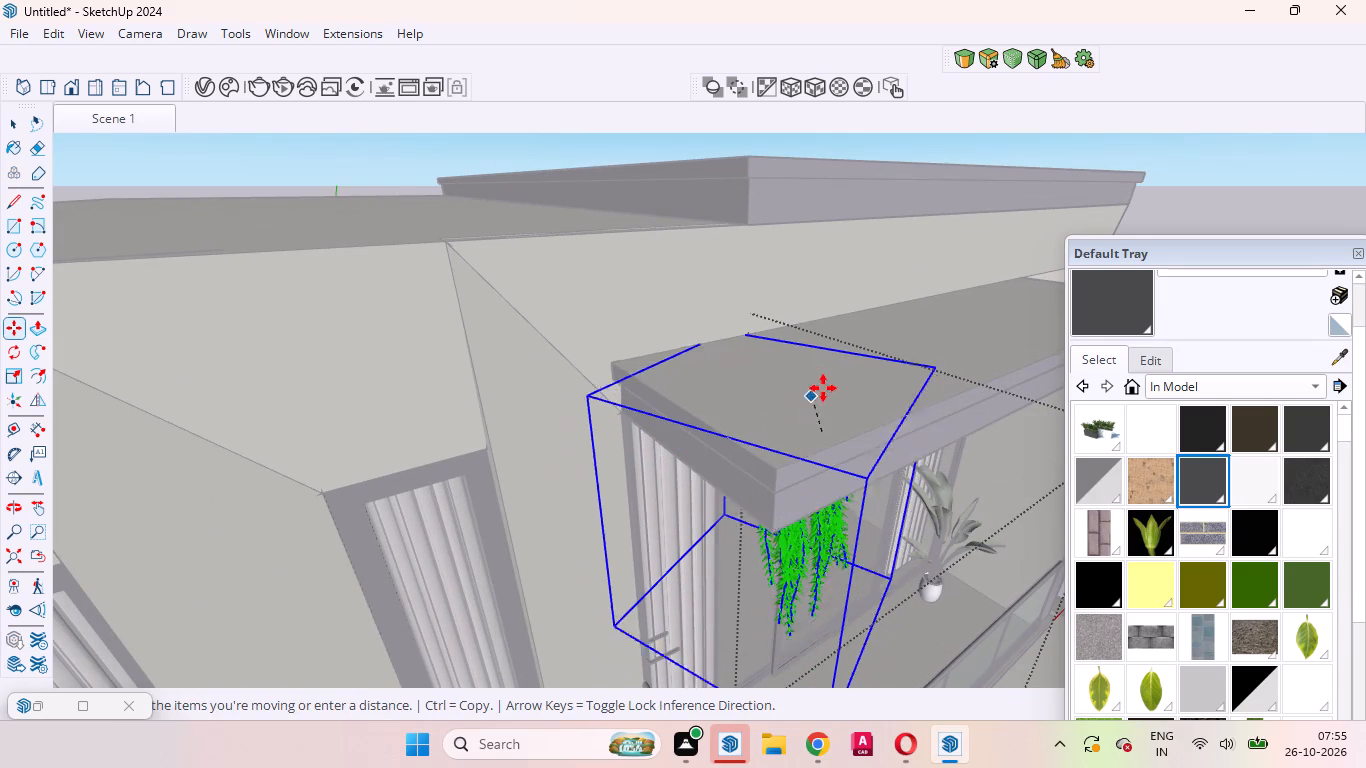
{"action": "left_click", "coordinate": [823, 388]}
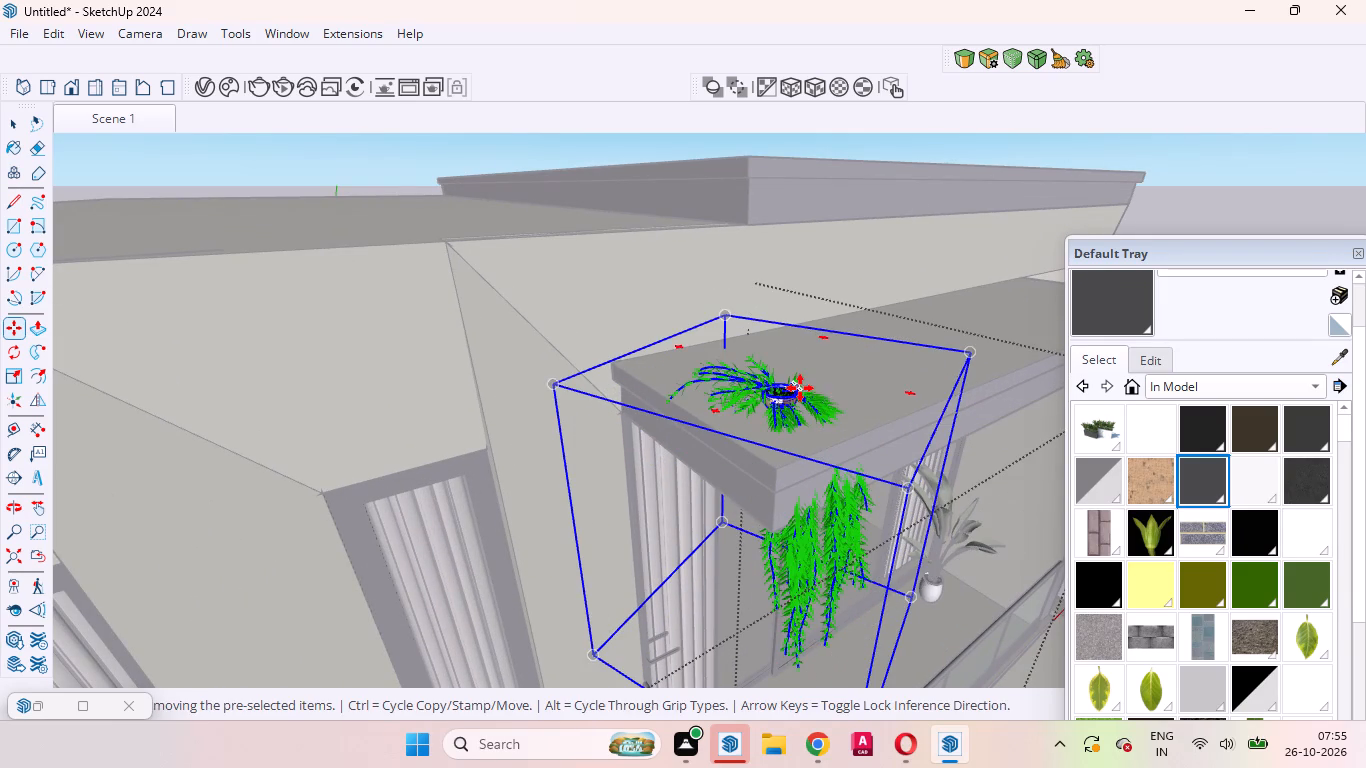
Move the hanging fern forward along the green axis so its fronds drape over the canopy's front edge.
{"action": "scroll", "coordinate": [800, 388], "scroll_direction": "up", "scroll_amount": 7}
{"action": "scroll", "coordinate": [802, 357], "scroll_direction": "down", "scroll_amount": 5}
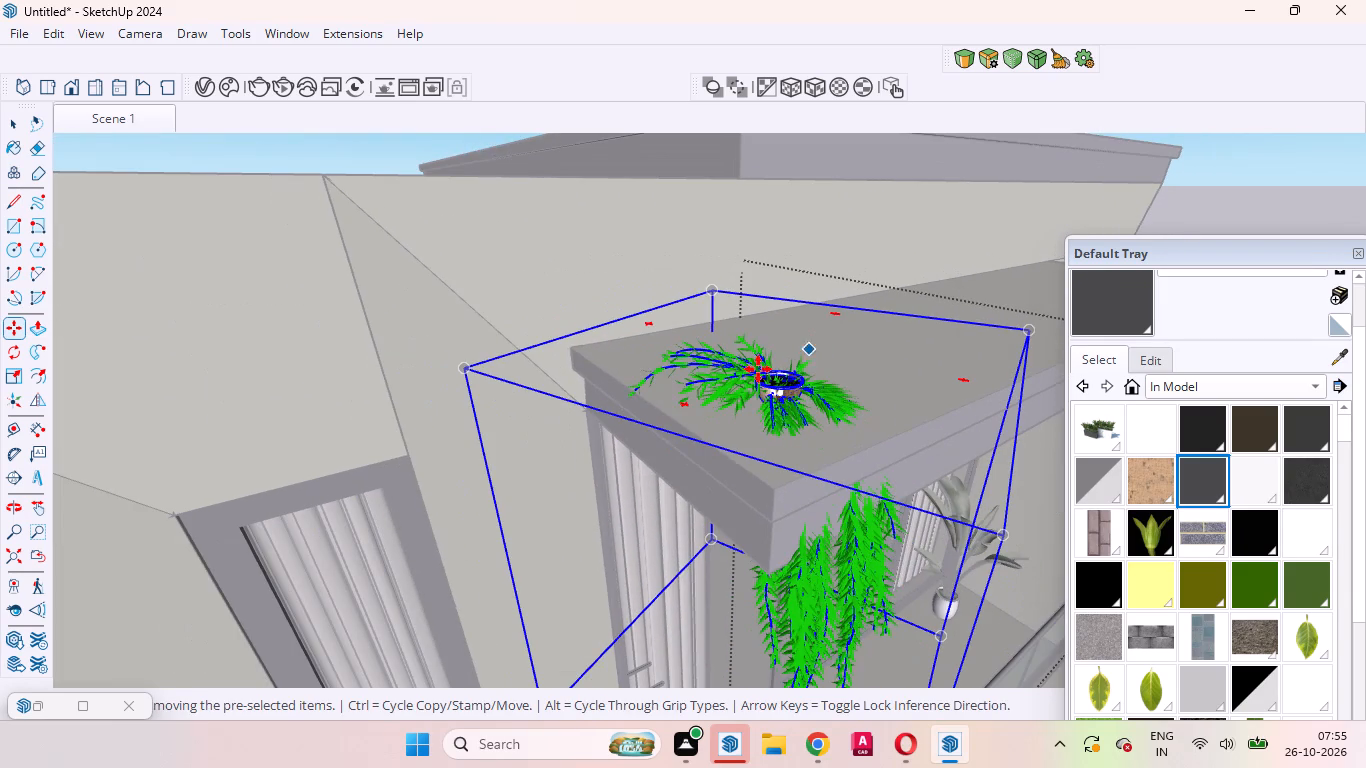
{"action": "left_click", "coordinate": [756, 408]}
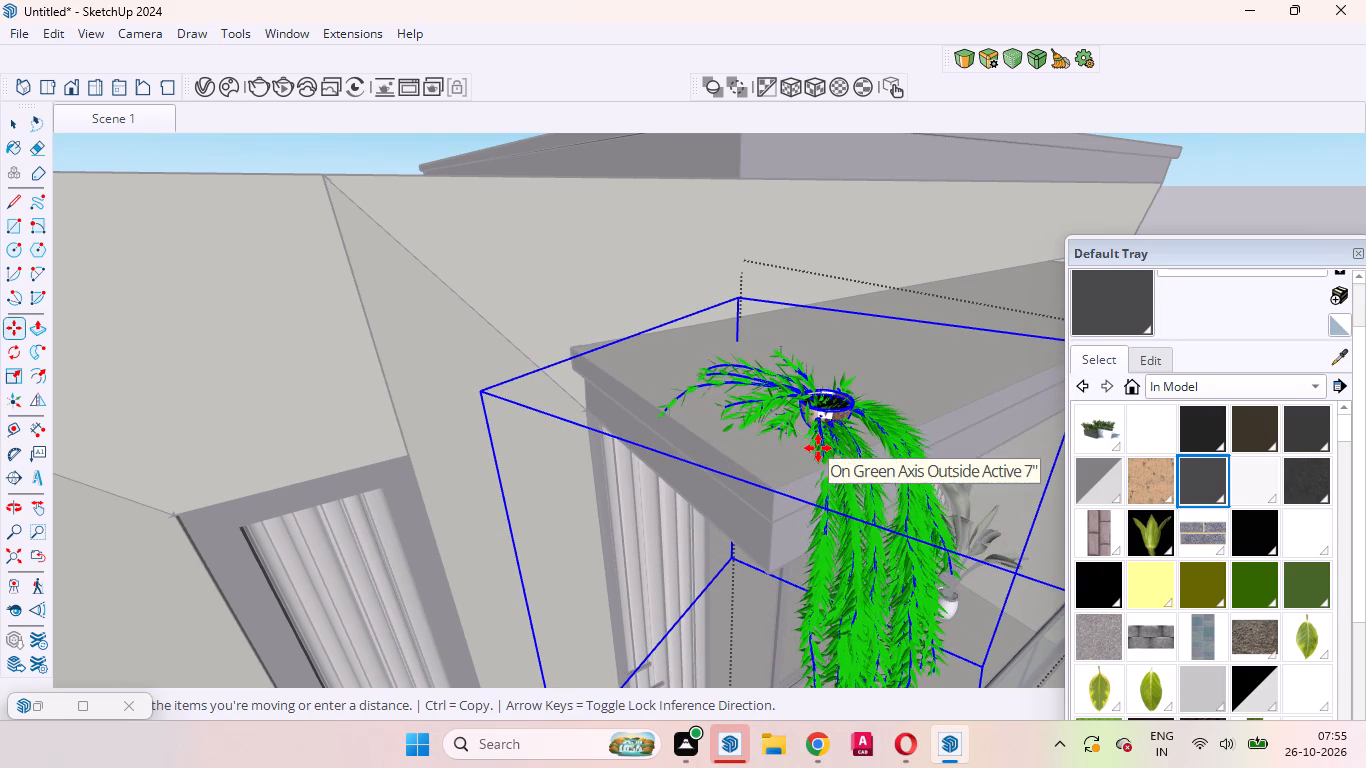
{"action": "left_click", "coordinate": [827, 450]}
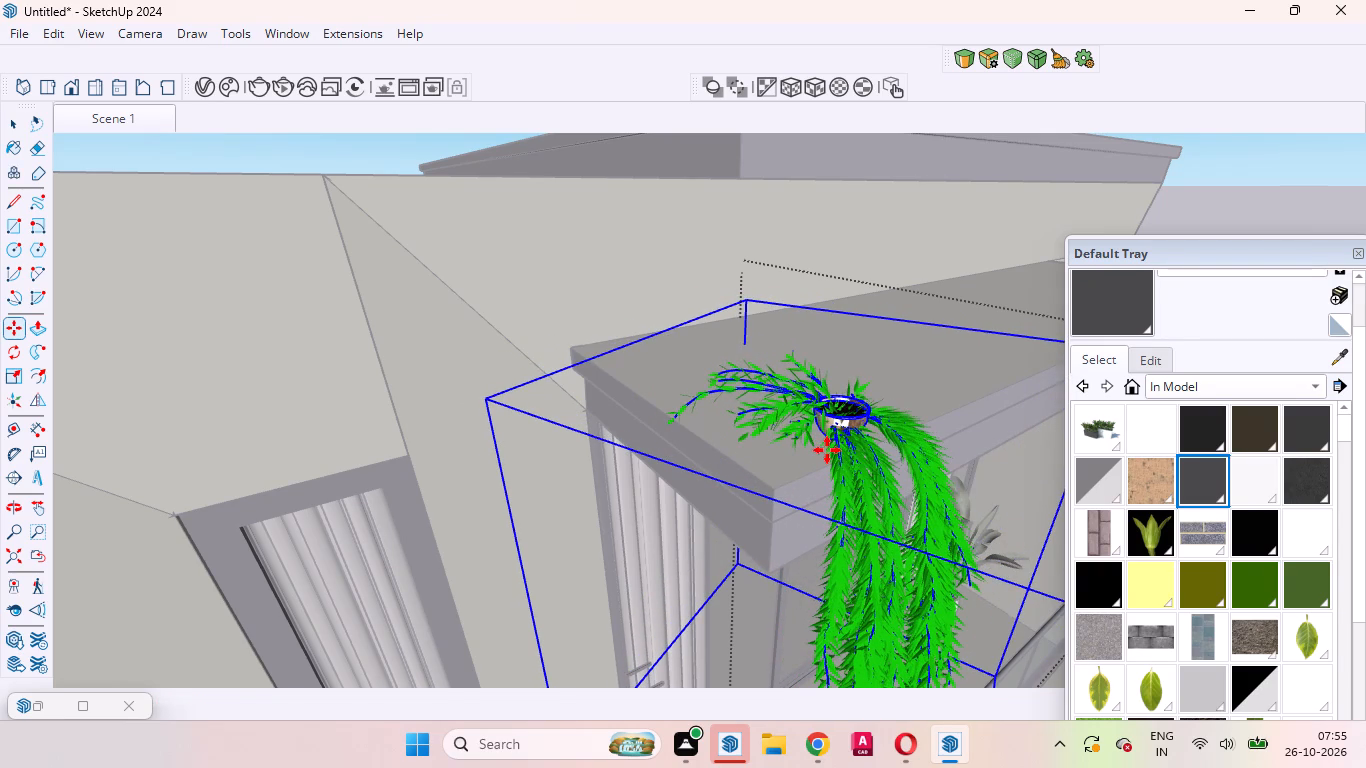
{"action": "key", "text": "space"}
Close the plant set and examine the hanging fern and the slab plants from the front and the balcony corner.
{"action": "scroll", "coordinate": [808, 460], "scroll_direction": "down", "scroll_amount": 20}
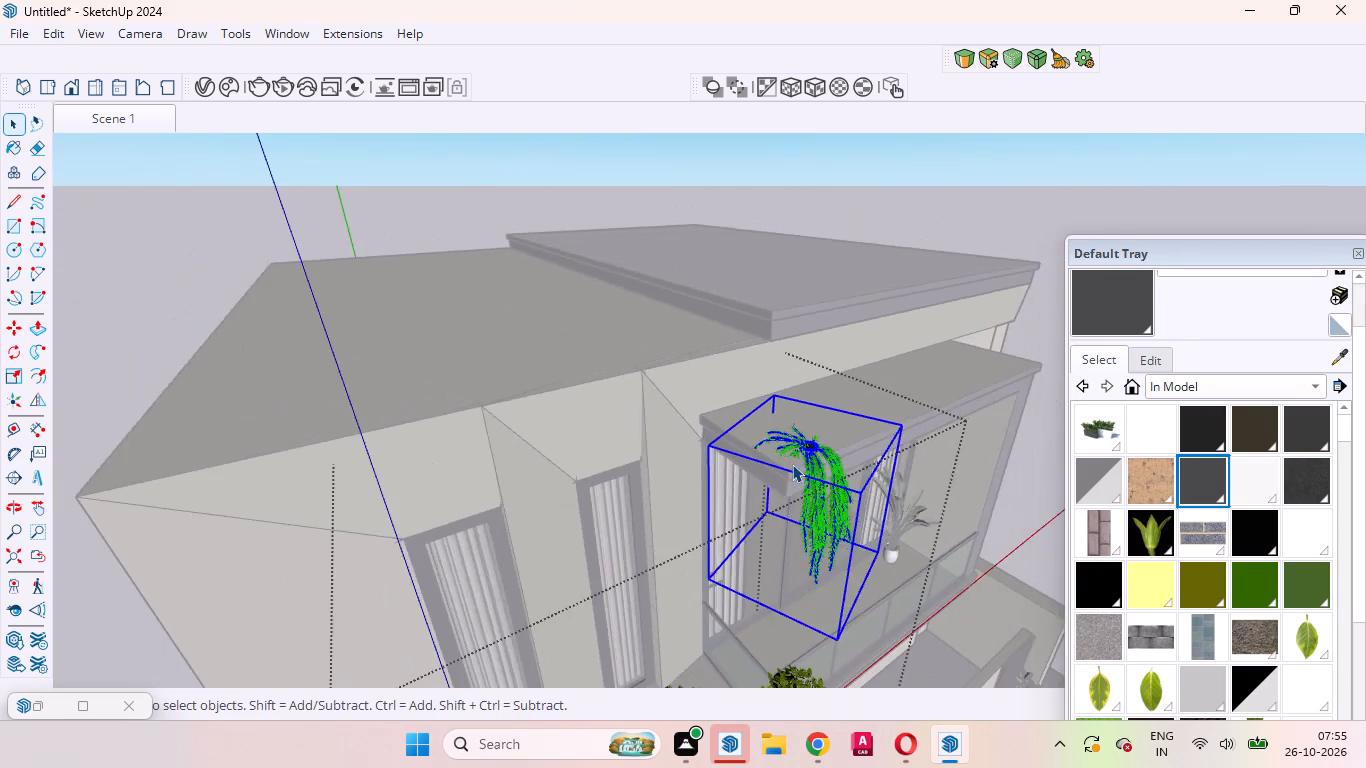
{"action": "scroll", "coordinate": [792, 464], "scroll_direction": "down", "scroll_amount": 19}
{"action": "left_click", "coordinate": [919, 474]}
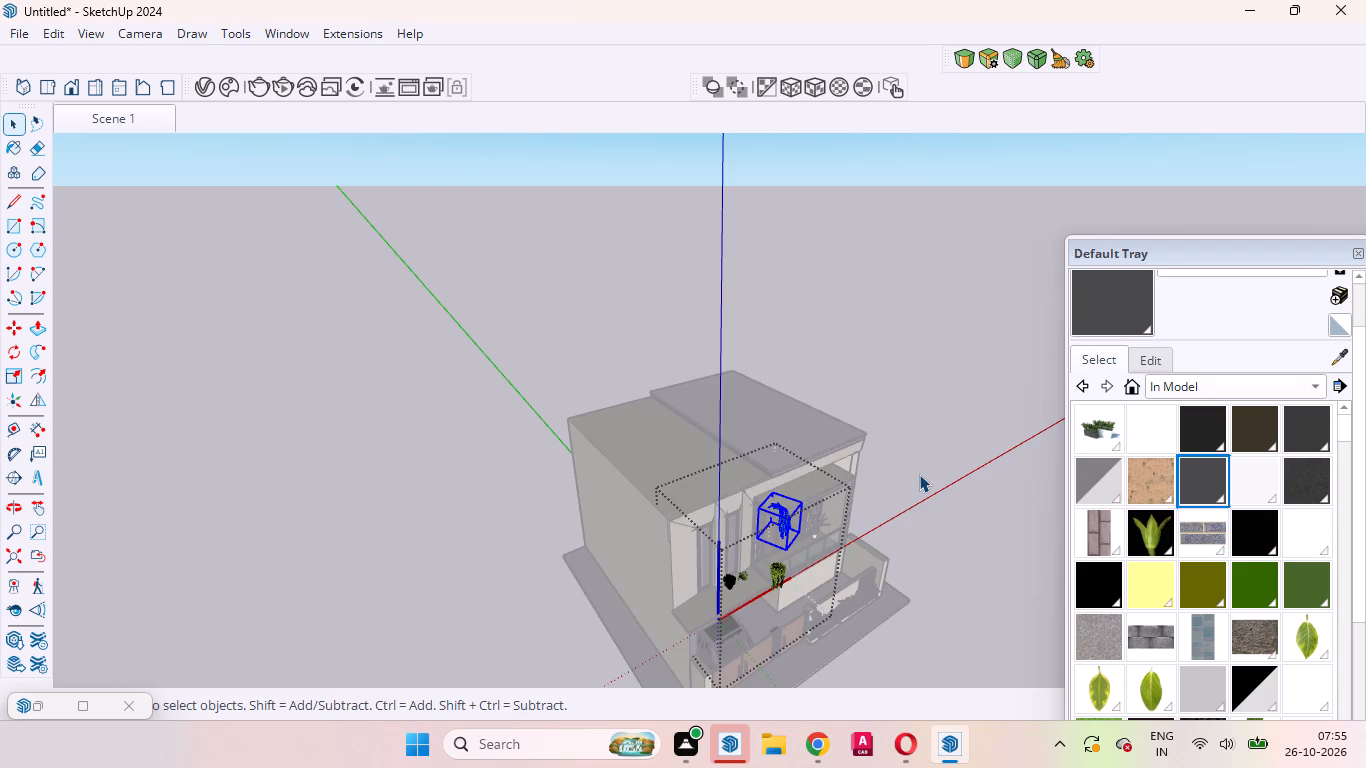
{"action": "left_click", "coordinate": [919, 474]}
{"action": "scroll", "coordinate": [895, 557], "scroll_direction": "up", "scroll_amount": 4}
{"action": "middle_click_drag", "start_coordinate": [883, 574], "coordinate": [693, 461]}
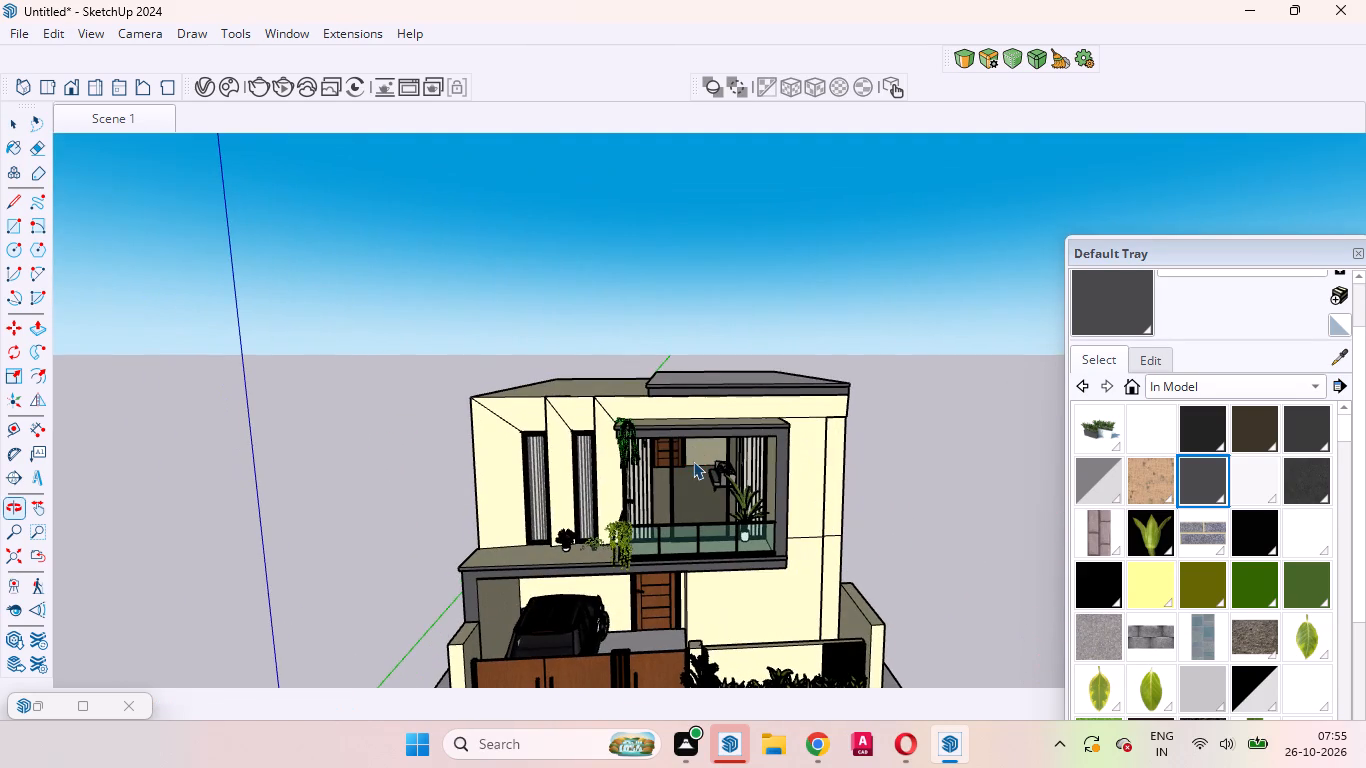
{"action": "scroll", "coordinate": [630, 493], "scroll_direction": "up", "scroll_amount": 9}
{"action": "middle_click", "coordinate": [630, 493]}
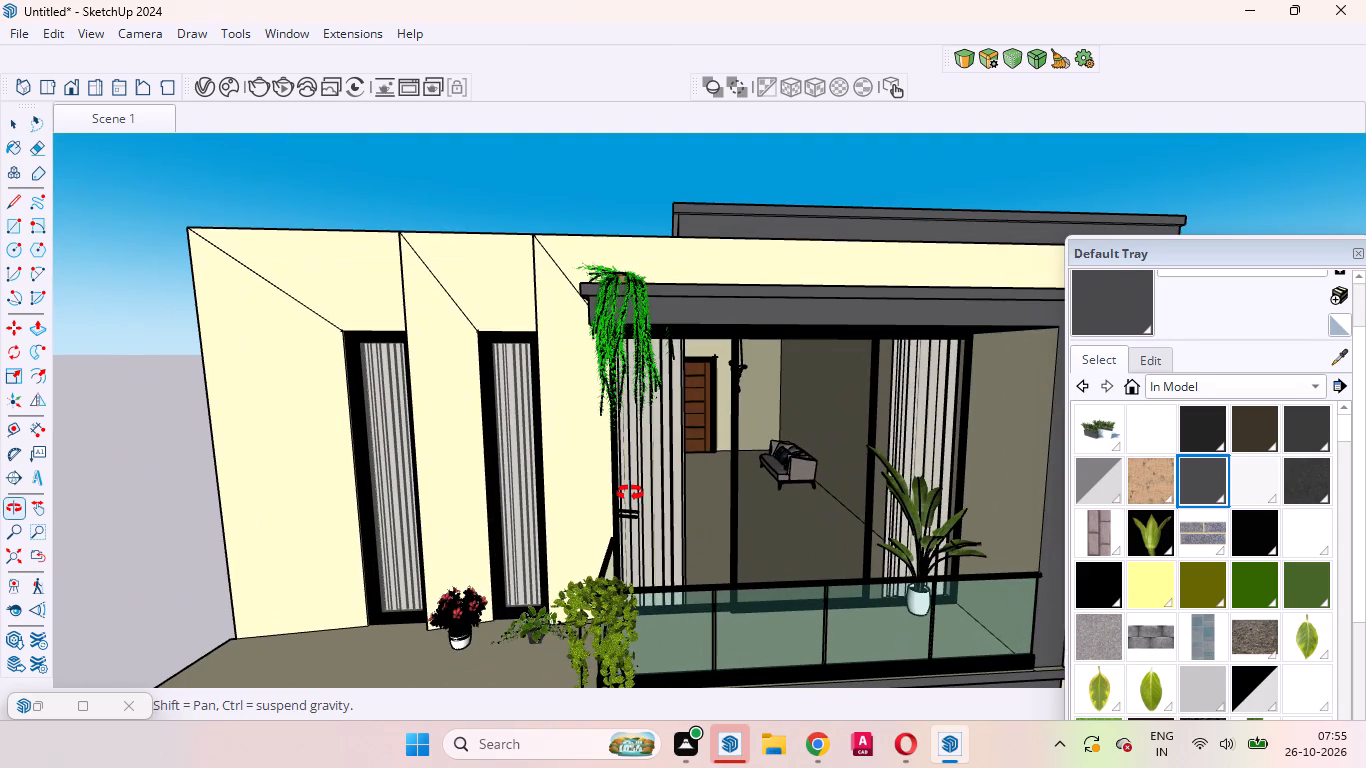
{"action": "scroll", "coordinate": [630, 493], "scroll_direction": "down", "scroll_amount": 7}
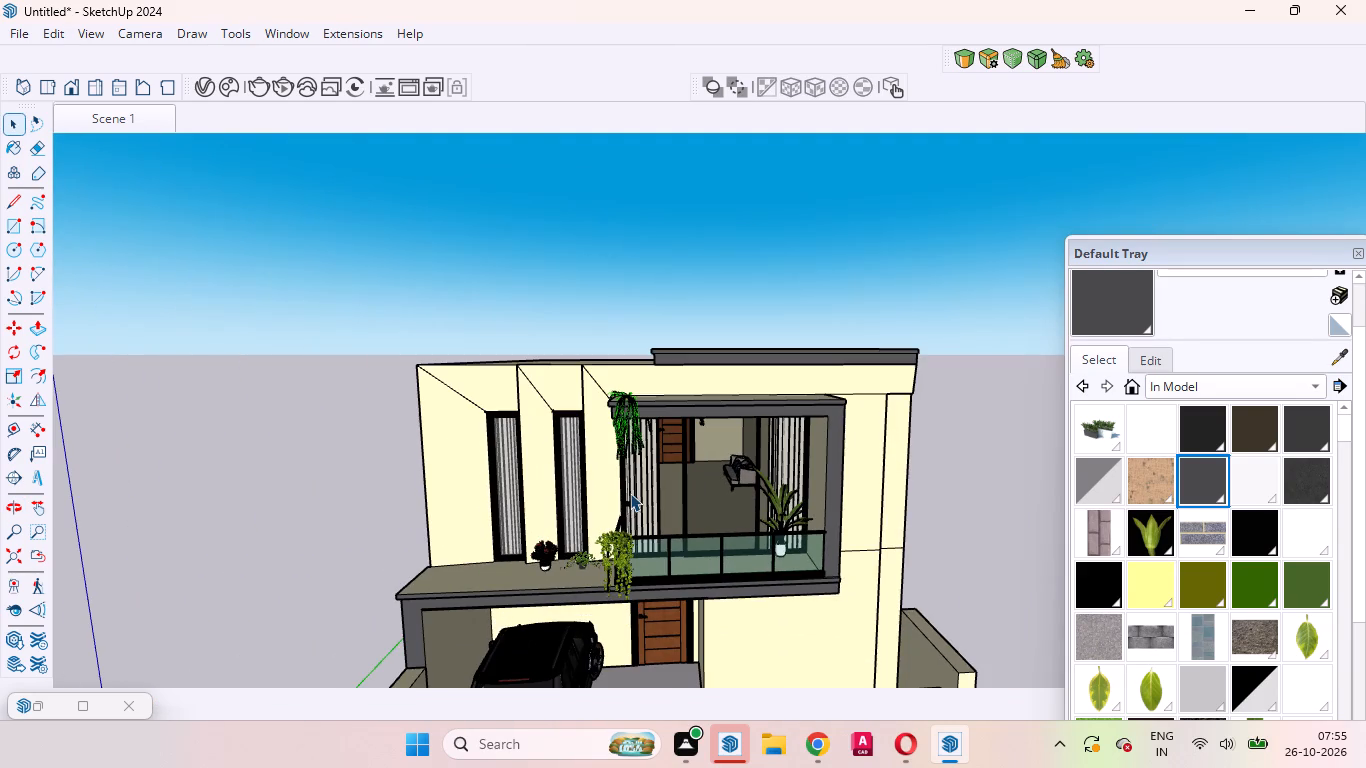
{"action": "scroll", "coordinate": [630, 493], "scroll_direction": "up", "scroll_amount": 3}
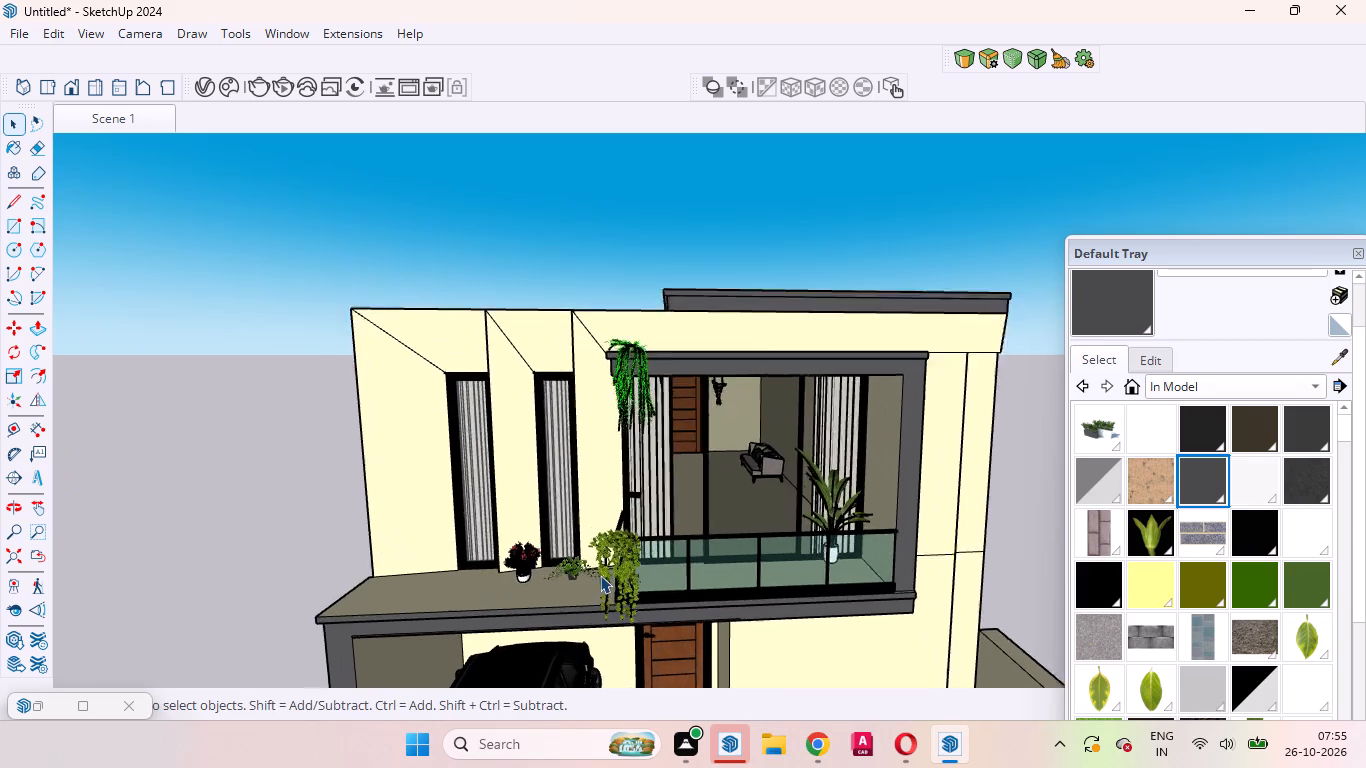
{"action": "scroll", "coordinate": [600, 575], "scroll_direction": "up", "scroll_amount": 7}
{"action": "middle_click_drag", "start_coordinate": [603, 518], "coordinate": [718, 548]}
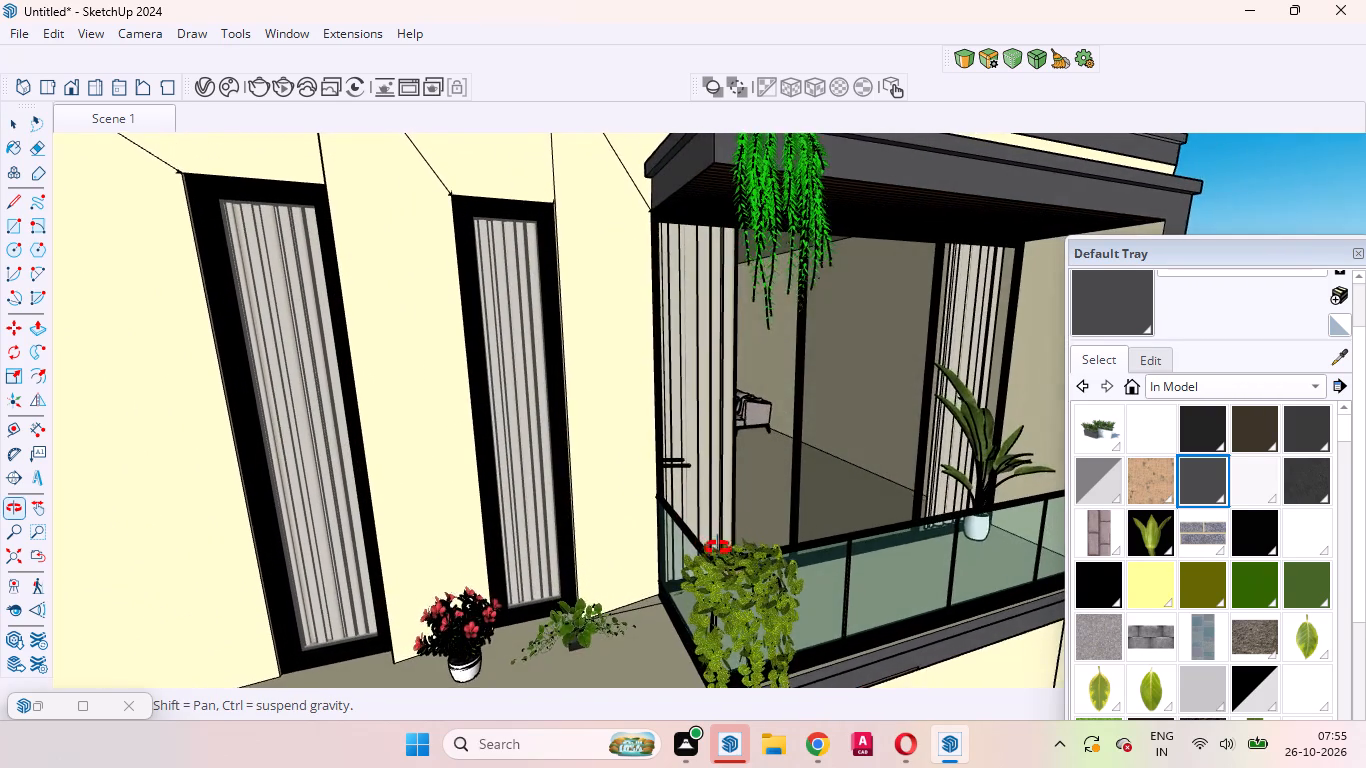
{"action": "middle_click_drag", "start_coordinate": [718, 548], "coordinate": [838, 582]}
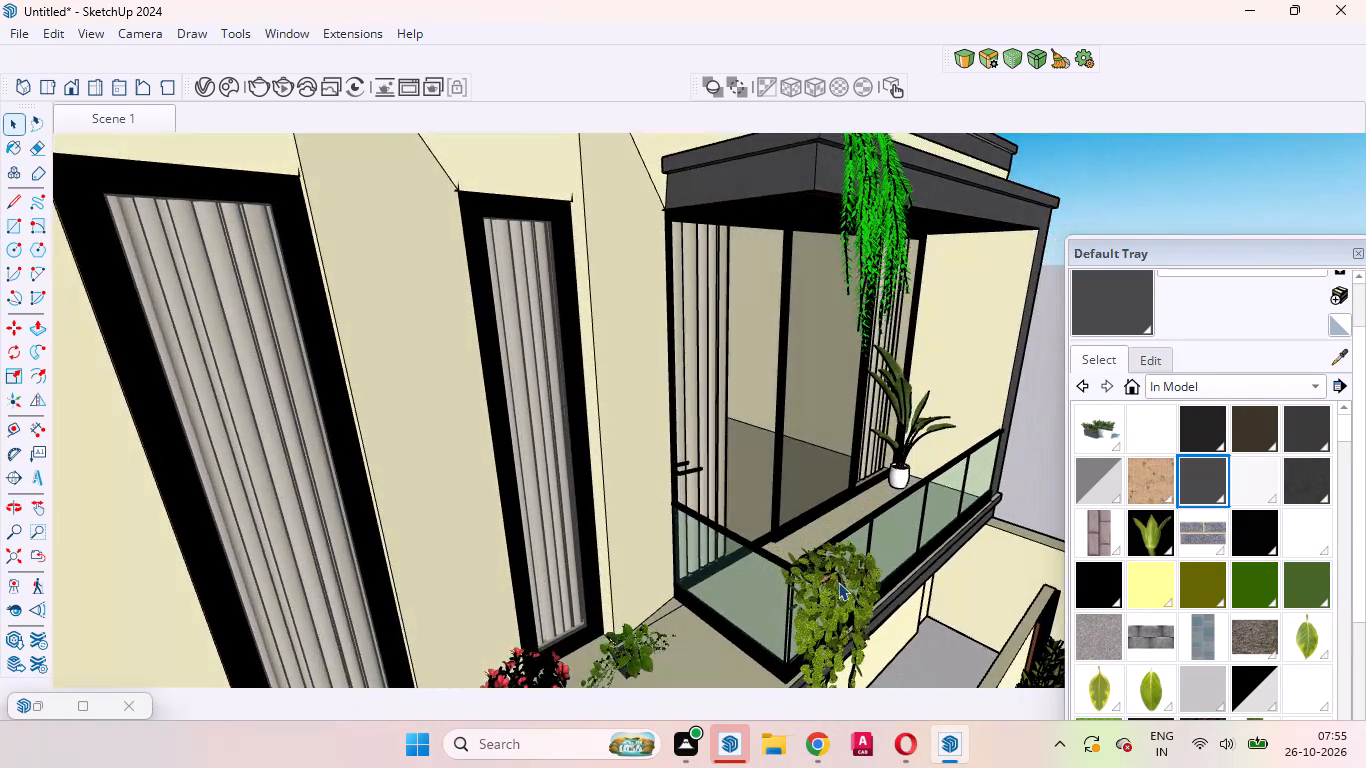
Inside the plant set, copy the leafy trailing plant along the green axis, placing the copy beside the original at the balcony railing.
{"action": "scroll", "coordinate": [838, 582], "scroll_direction": "up", "scroll_amount": 5}
{"action": "left_click", "coordinate": [820, 565]}
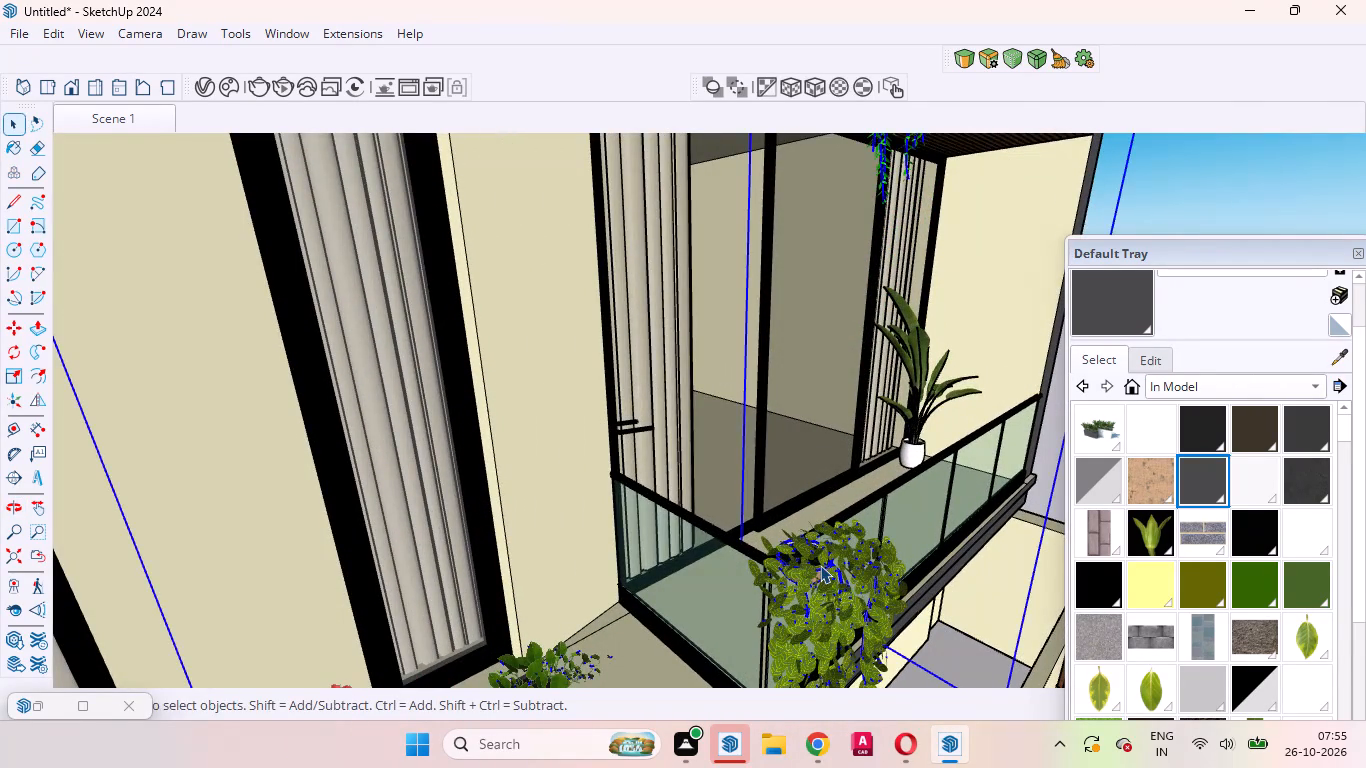
{"action": "scroll", "coordinate": [820, 565], "scroll_direction": "down", "scroll_amount": 1}
{"action": "left_click", "coordinate": [824, 622]}
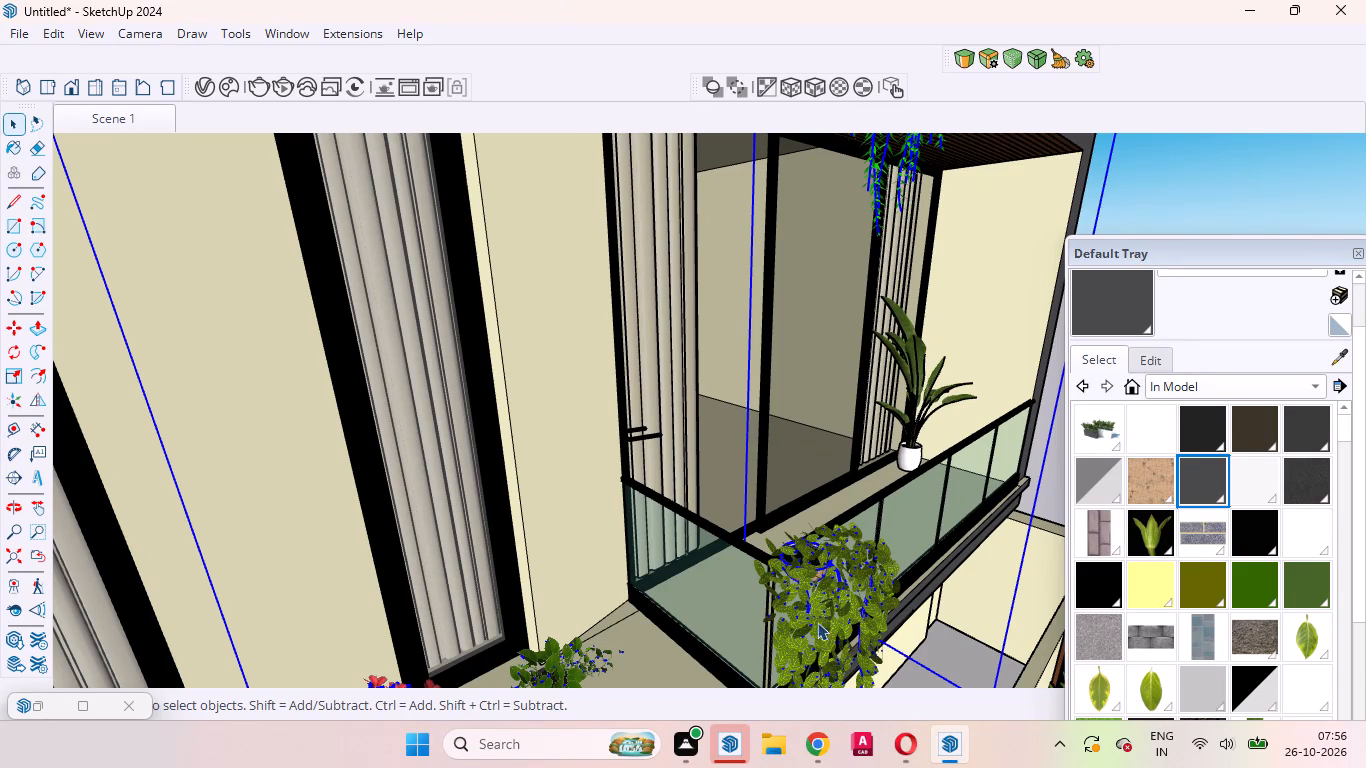
{"action": "double_click", "coordinate": [802, 619]}
{"action": "left_click", "coordinate": [809, 615]}
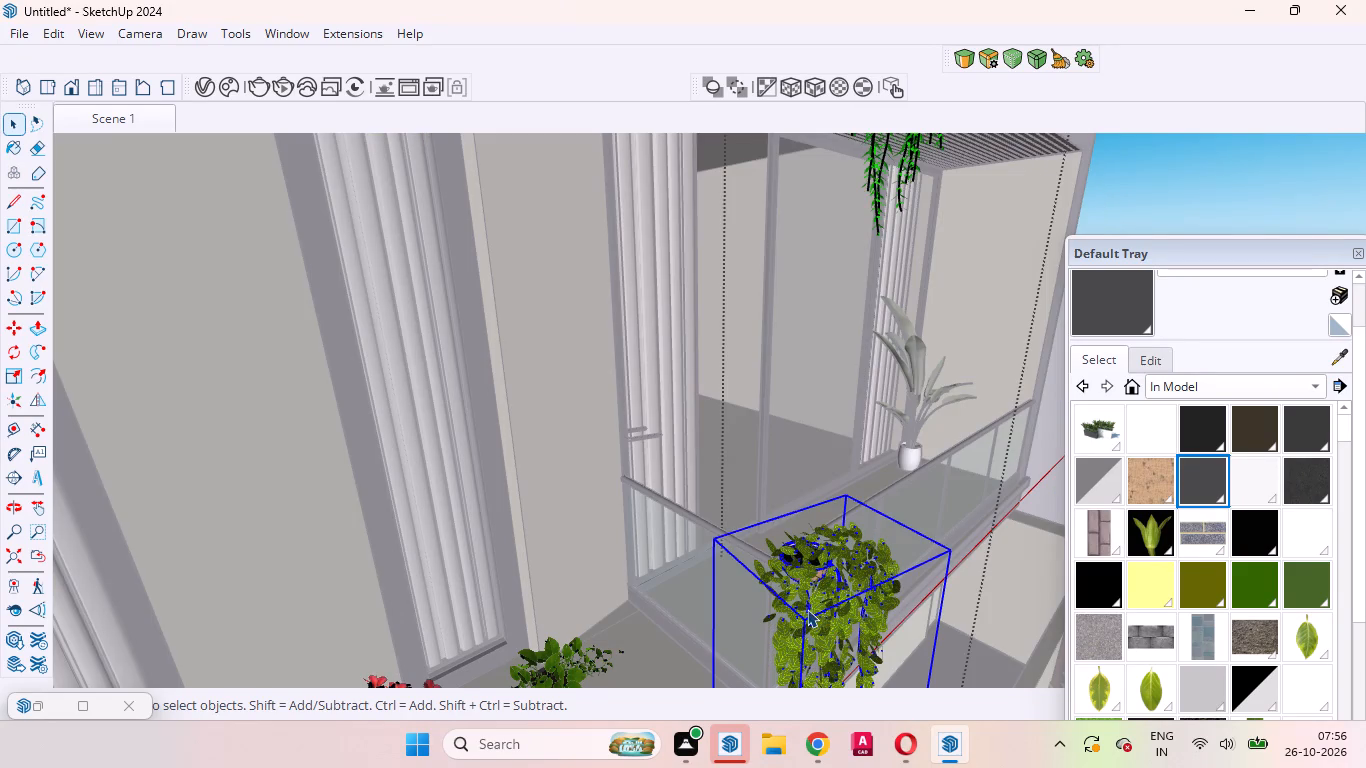
{"action": "key", "text": "m"}
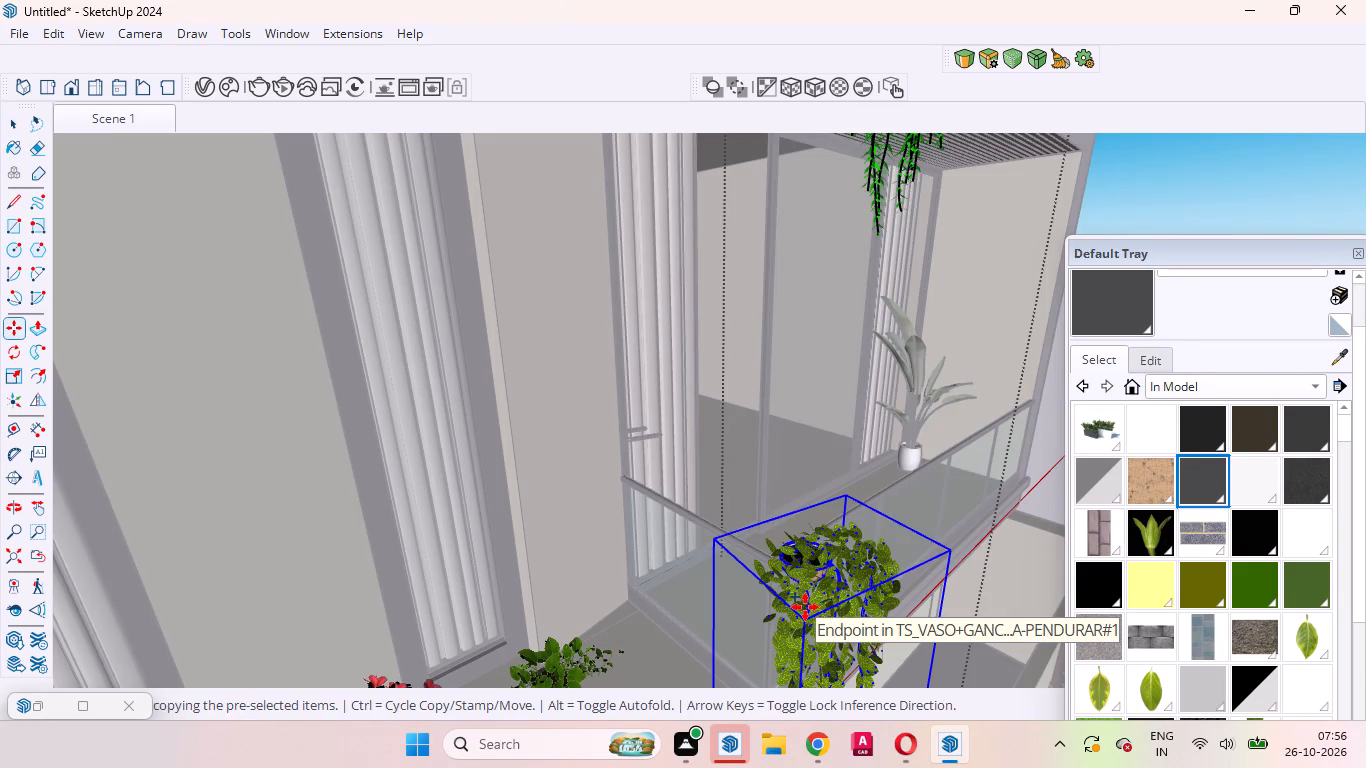
{"action": "left_click", "coordinate": [814, 571]}
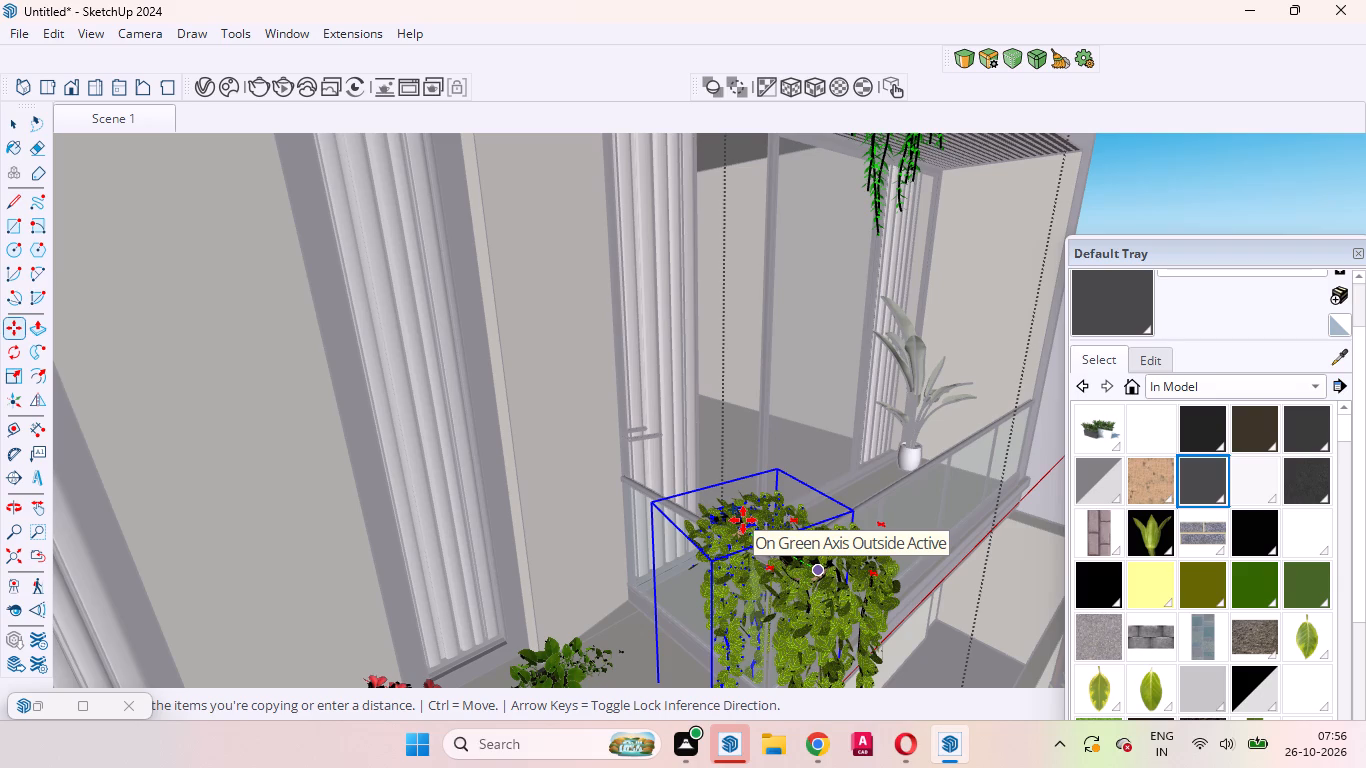
{"action": "left_click", "coordinate": [743, 520]}
{"action": "key", "text": "space"}
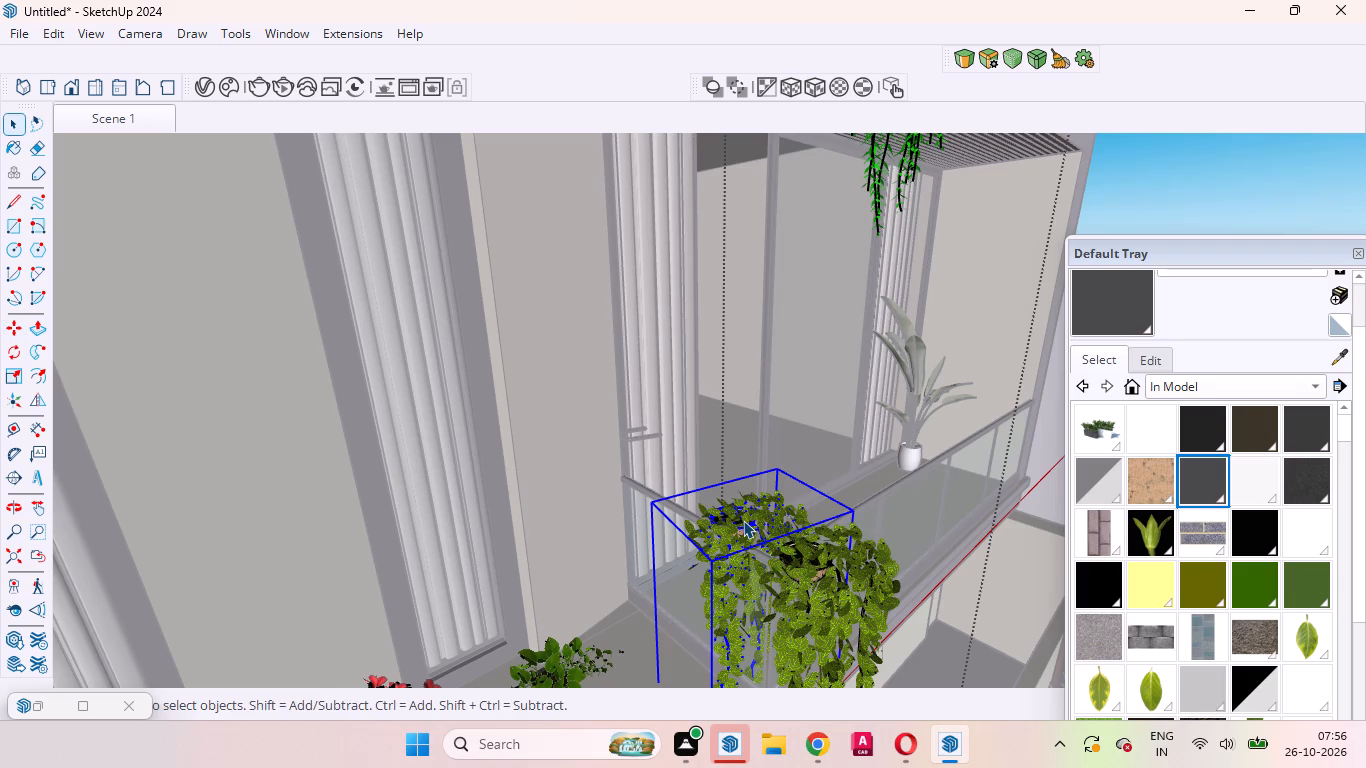
Close the plant set and review the front elevation from the saved Scene 1 view.
{"action": "scroll", "coordinate": [743, 520], "scroll_direction": "down", "scroll_amount": 12}
{"action": "middle_click_drag", "start_coordinate": [812, 522], "coordinate": [651, 497]}
{"action": "scroll", "coordinate": [651, 497], "scroll_direction": "right", "scroll_amount": 2}
{"action": "scroll", "coordinate": [651, 497], "scroll_direction": "left", "scroll_amount": 3}
{"action": "scroll", "coordinate": [651, 497], "scroll_direction": "down", "scroll_amount": 1}
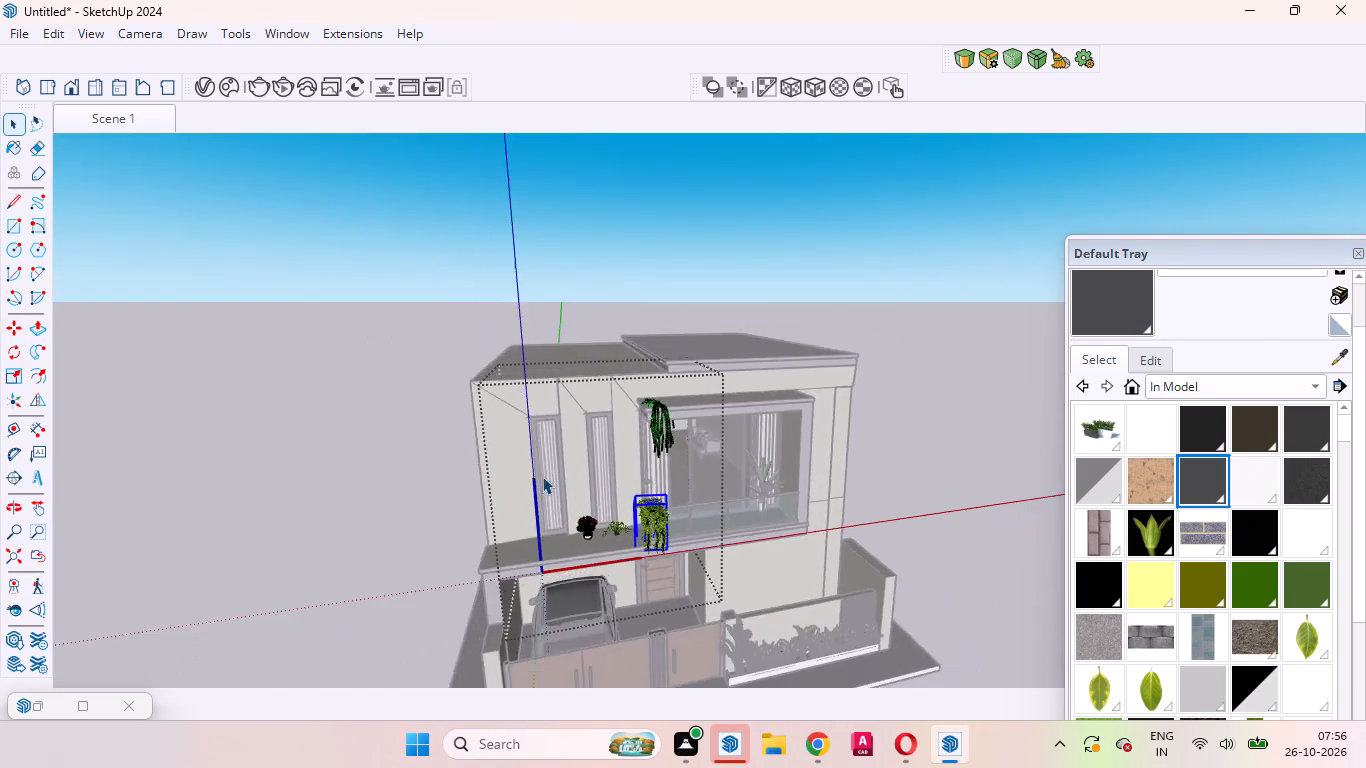
{"action": "scroll", "coordinate": [542, 476], "scroll_direction": "down", "scroll_amount": 1}
{"action": "left_click", "coordinate": [376, 452]}
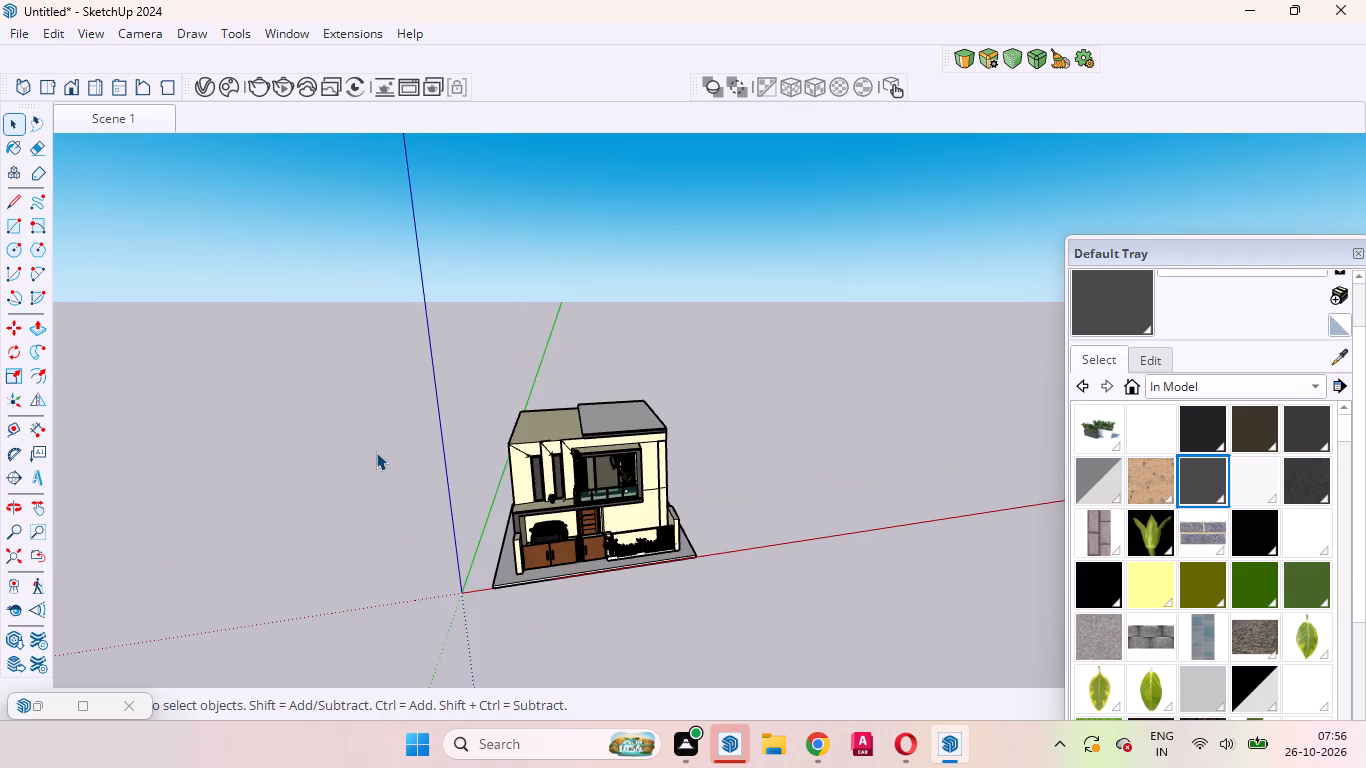
{"action": "left_click", "coordinate": [126, 111]}
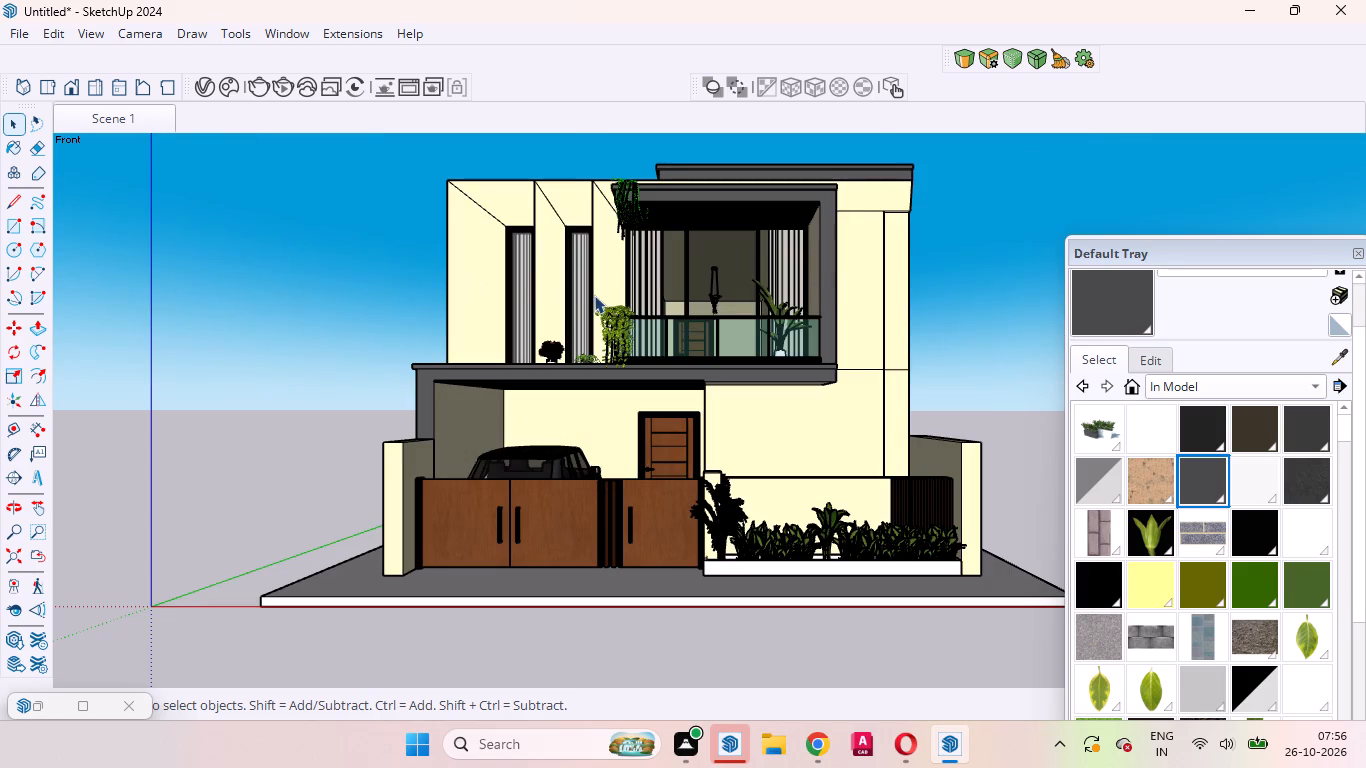
Inside the plant set, delete the hanging fern from the balcony canopy's corner.
{"action": "left_click", "coordinate": [632, 196]}
{"action": "double_click", "coordinate": [632, 196]}
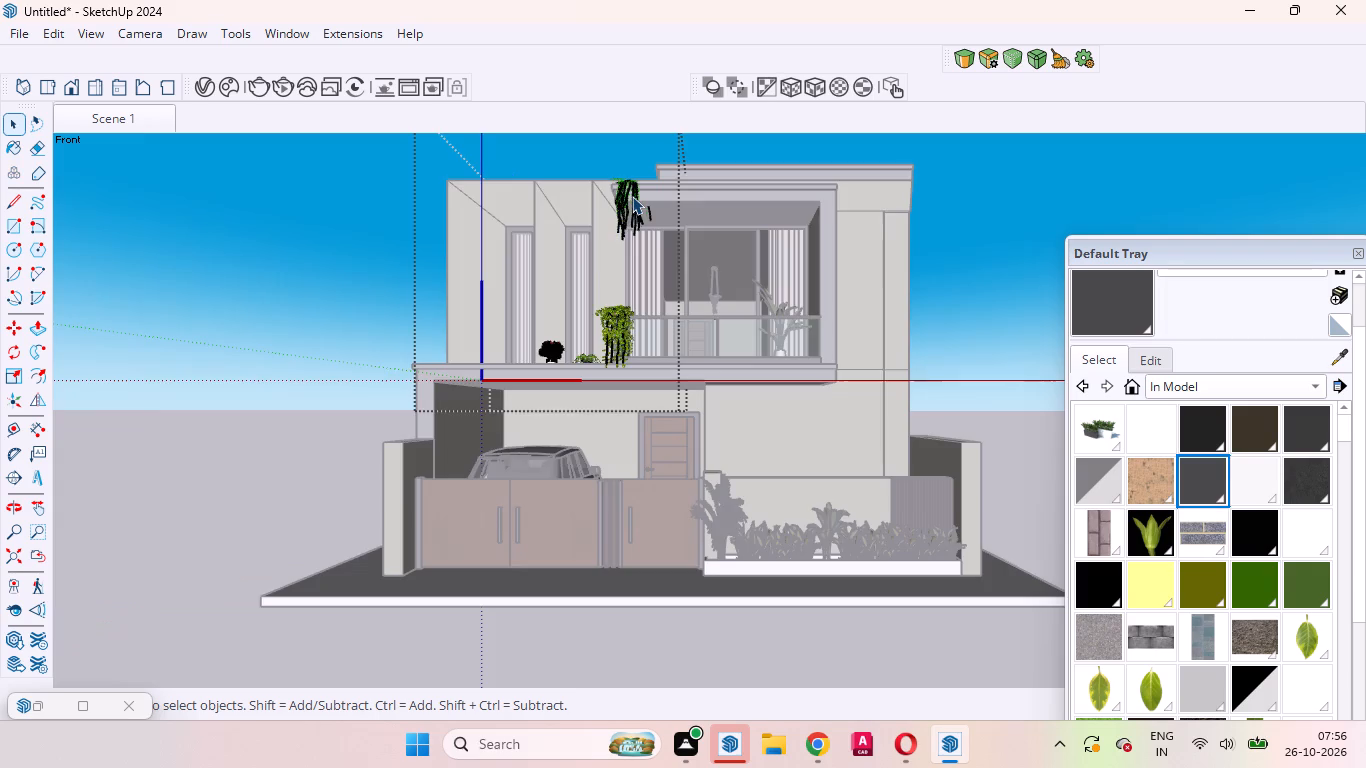
{"action": "left_click", "coordinate": [632, 196]}
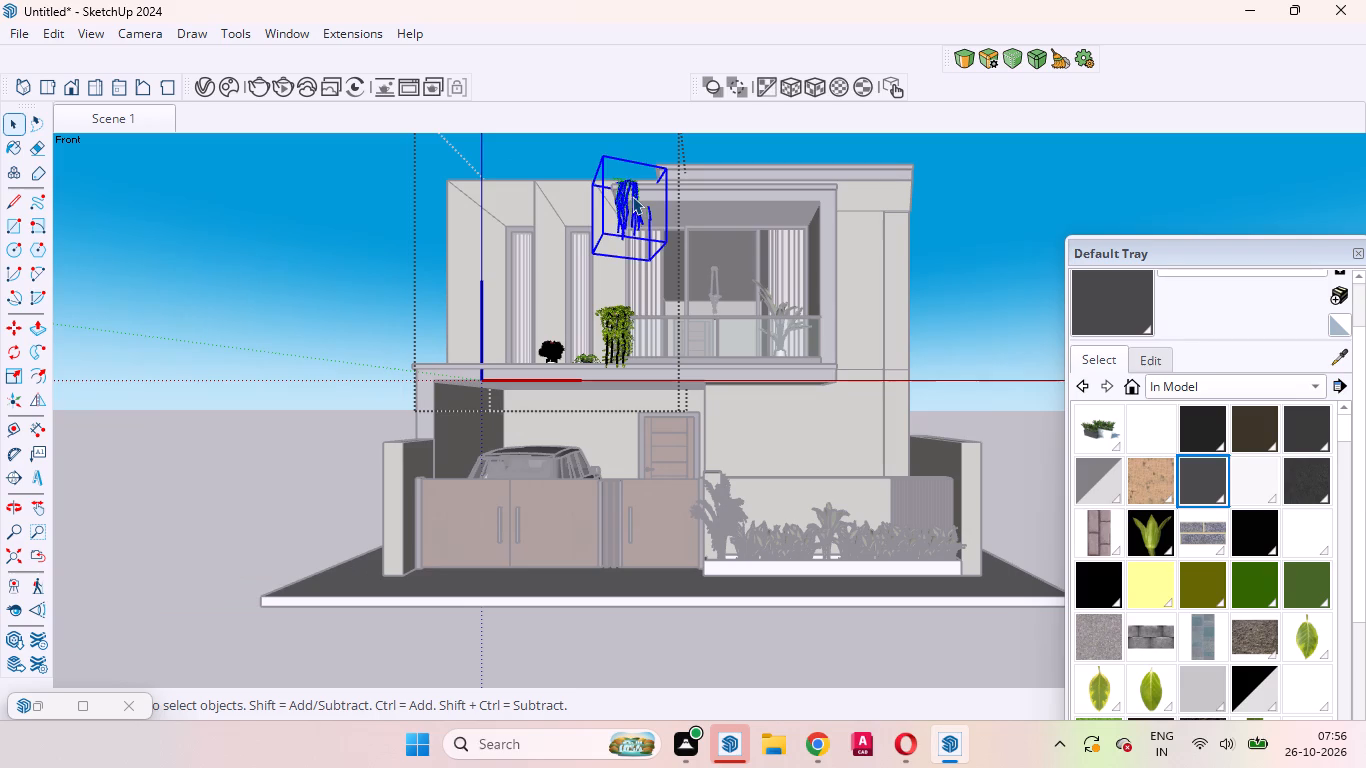
{"action": "key", "text": "Delete"}
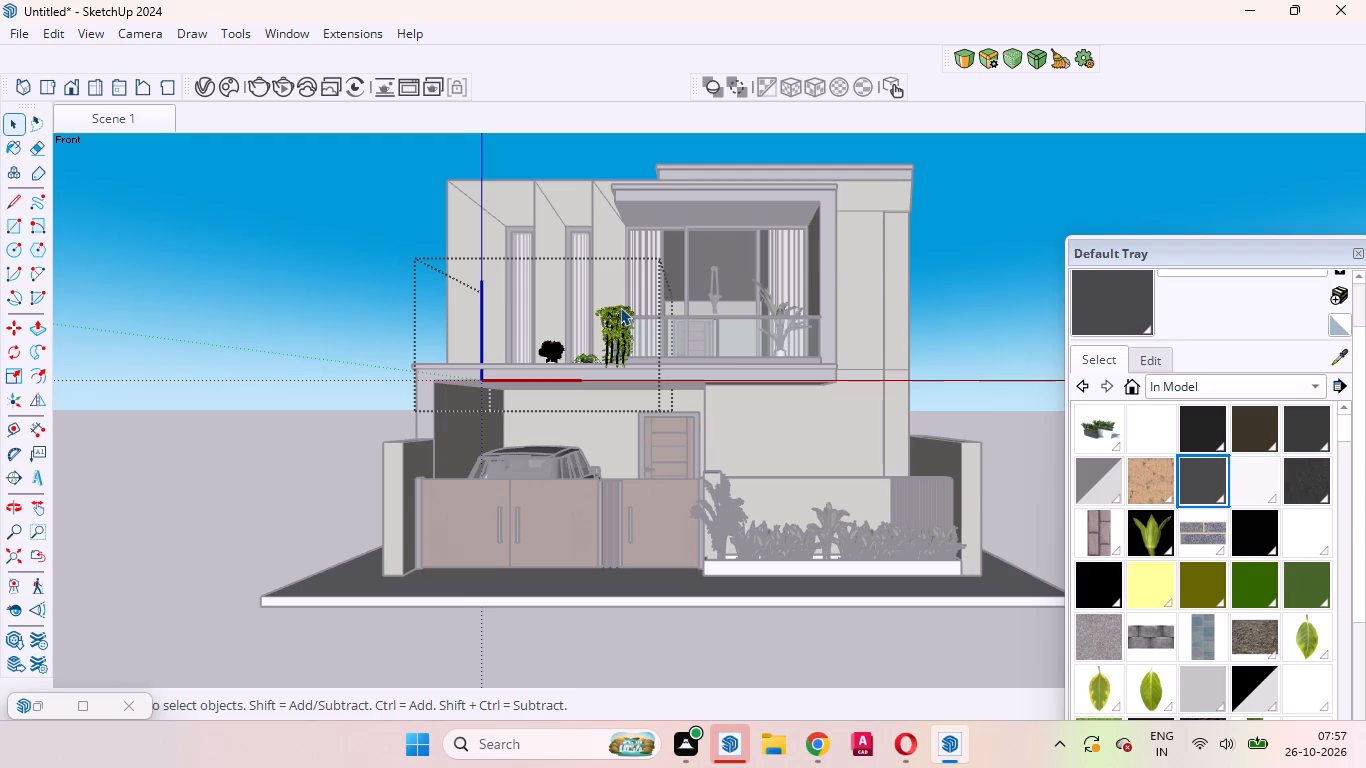
Inside the plant set, copy both trailing plants from the balcony railing straight up to the front corner of the balcony canopy.
{"action": "scroll", "coordinate": [620, 307], "scroll_direction": "down", "scroll_amount": 5}
{"action": "scroll", "coordinate": [620, 307], "scroll_direction": "up", "scroll_amount": 6}
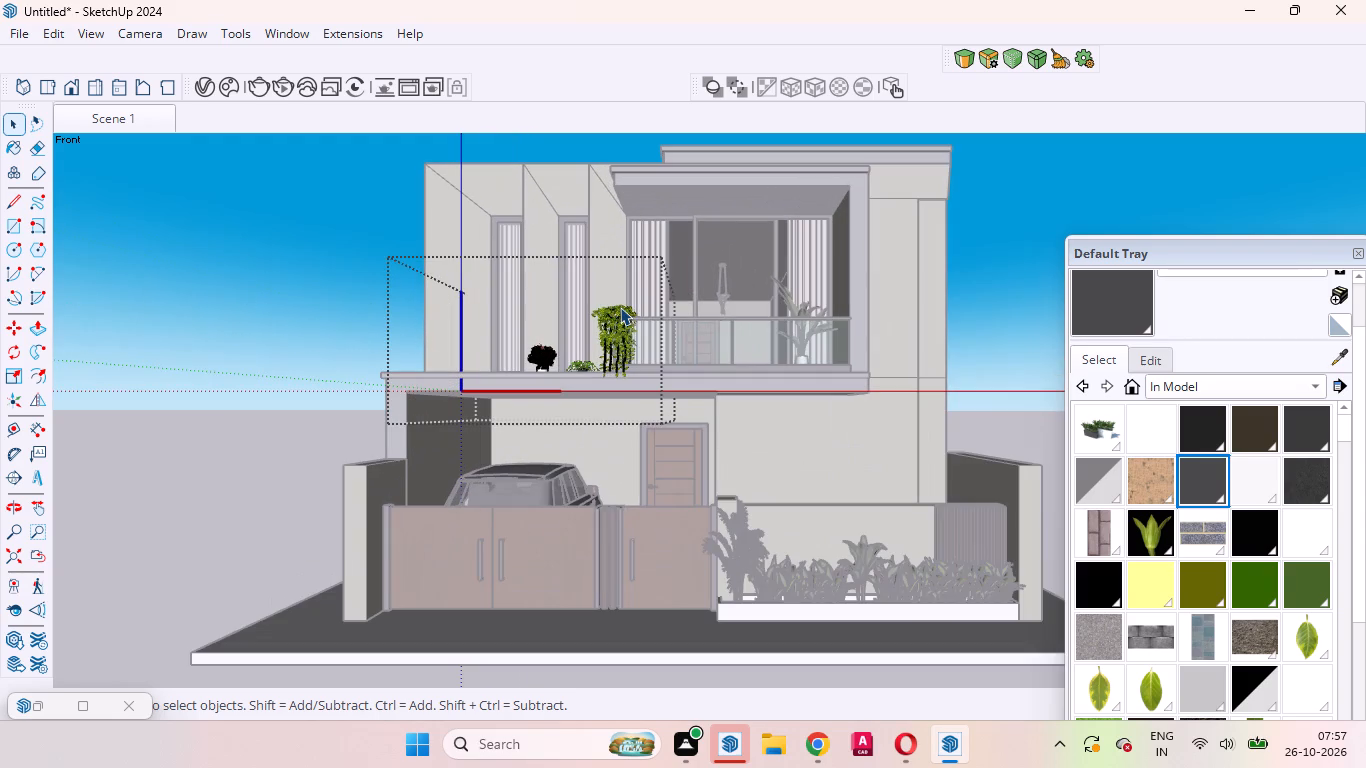
{"action": "middle_click", "coordinate": [620, 307]}
{"action": "scroll", "coordinate": [676, 305], "scroll_direction": "down", "scroll_amount": 3}
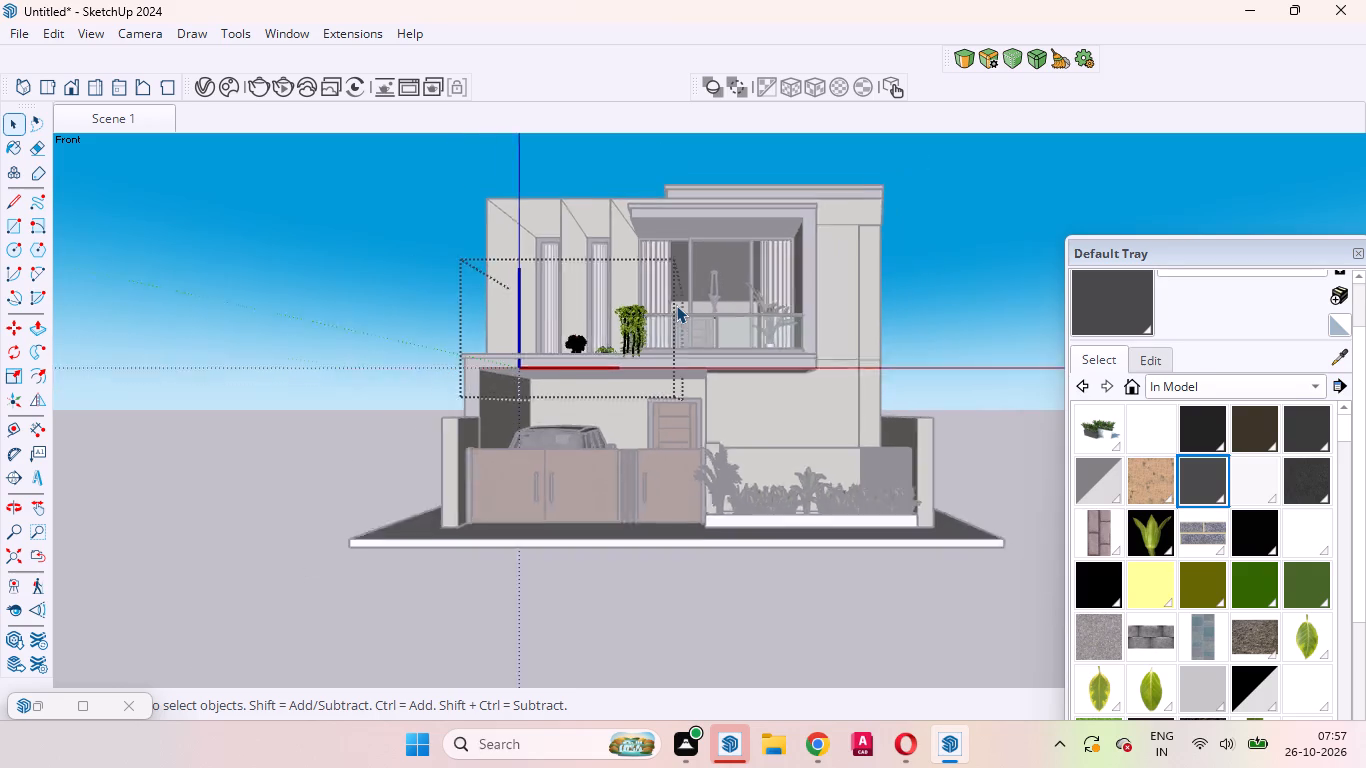
{"action": "scroll", "coordinate": [676, 305], "scroll_direction": "down", "scroll_amount": 2}
{"action": "scroll", "coordinate": [637, 316], "scroll_direction": "up", "scroll_amount": 13}
{"action": "middle_click_drag", "start_coordinate": [637, 316], "coordinate": [865, 439]}
{"action": "scroll", "coordinate": [683, 395], "scroll_direction": "down", "scroll_amount": 12}
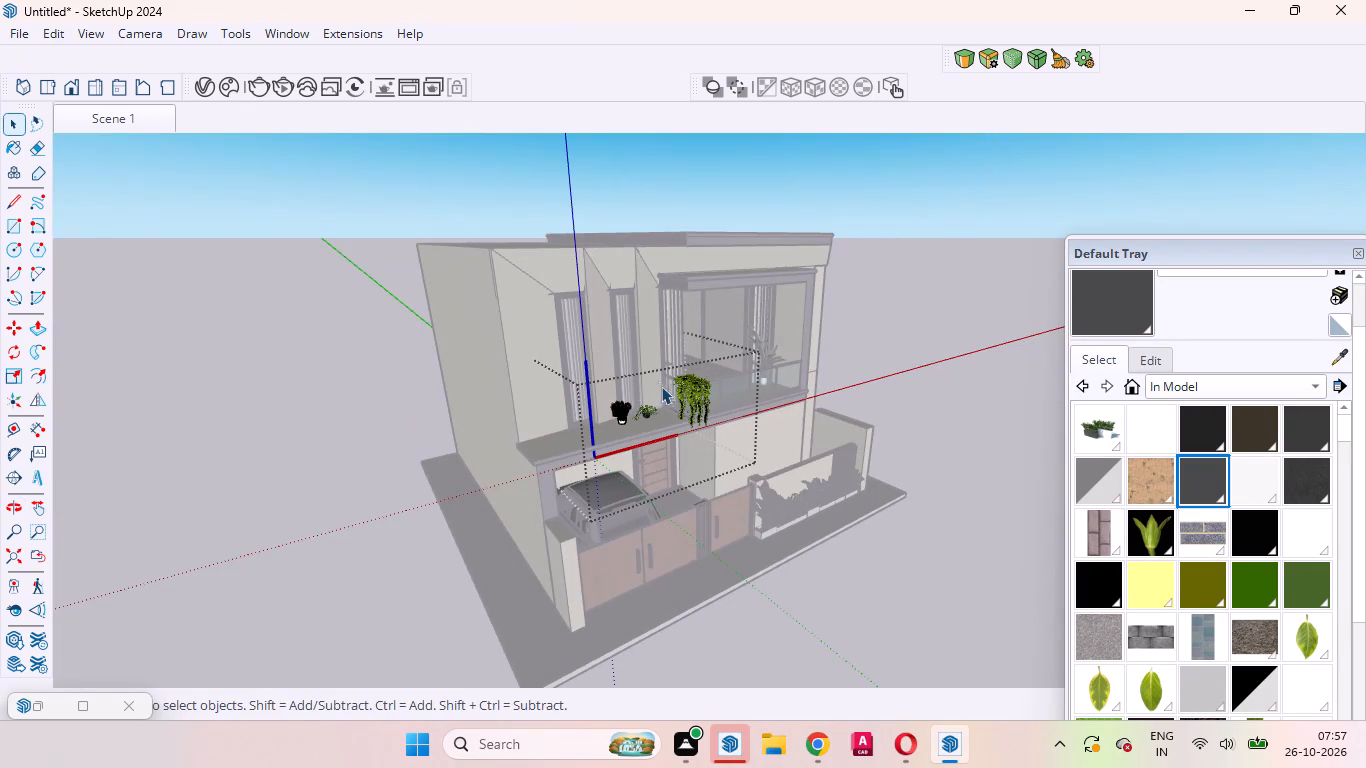
{"action": "scroll", "coordinate": [674, 390], "scroll_direction": "up", "scroll_amount": 9}
{"action": "left_click", "coordinate": [667, 399], "text": "ctrl"}
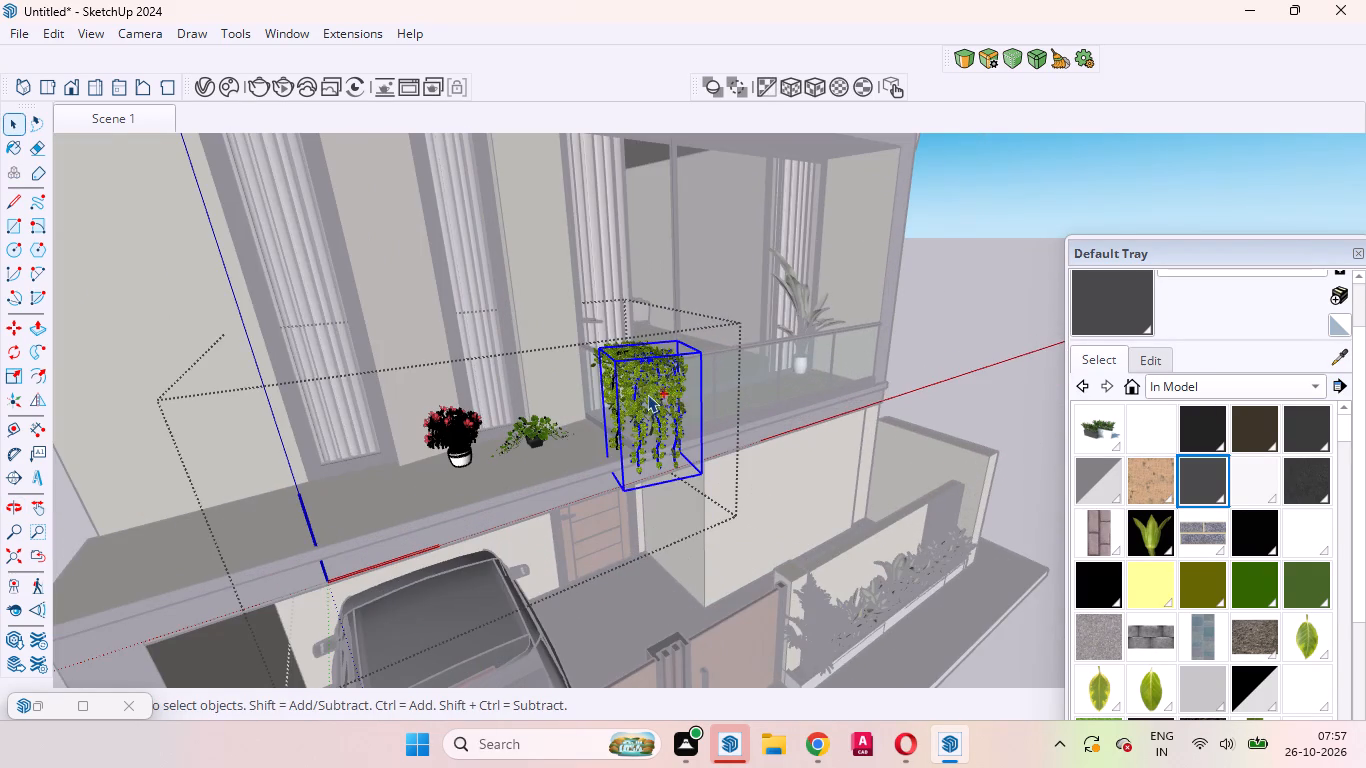
{"action": "scroll", "coordinate": [635, 389], "scroll_direction": "up", "scroll_amount": 10, "text": "ctrl"}
{"action": "left_click", "coordinate": [597, 346], "text": "ctrl"}
{"action": "scroll", "coordinate": [673, 406], "scroll_direction": "down", "scroll_amount": 2}
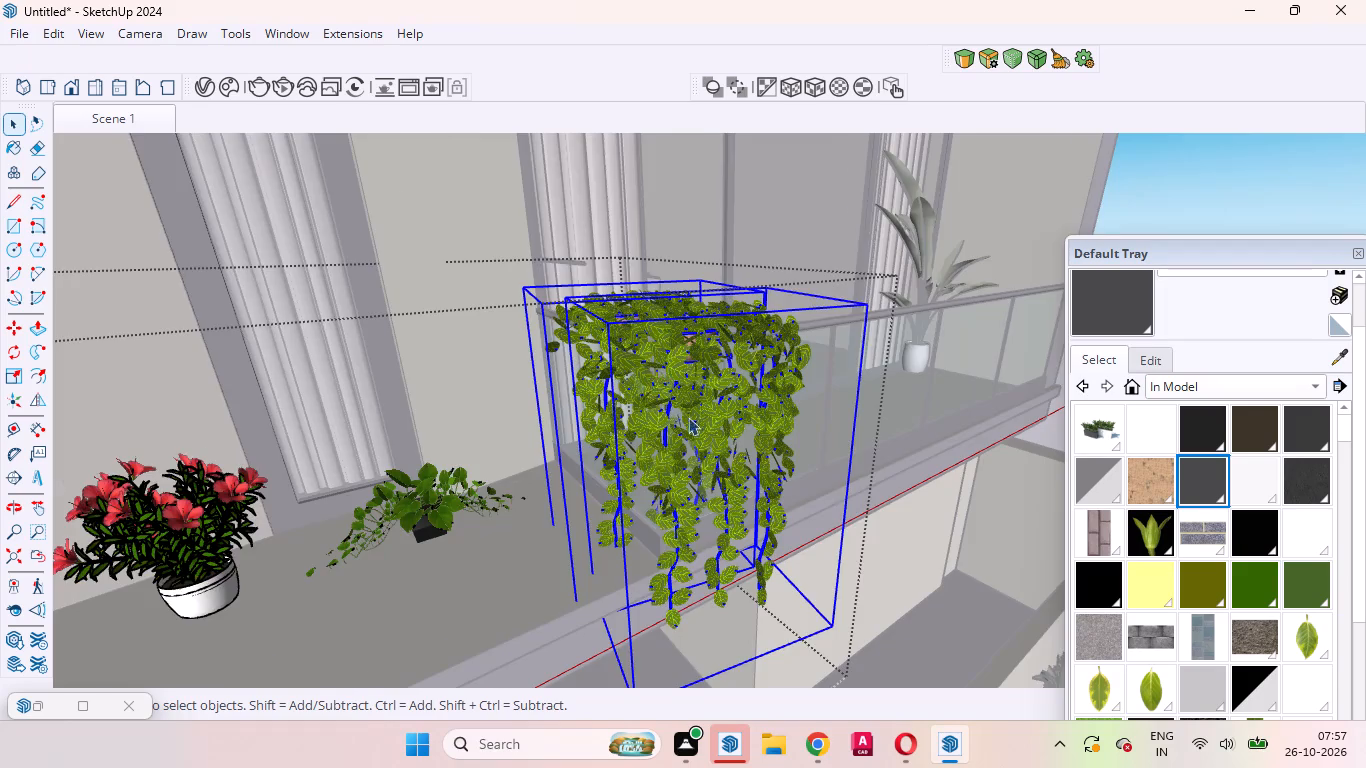
{"action": "scroll", "coordinate": [688, 417], "scroll_direction": "down", "scroll_amount": 5}
{"action": "scroll", "coordinate": [720, 430], "scroll_direction": "up", "scroll_amount": 1}
{"action": "scroll", "coordinate": [720, 430], "scroll_direction": "down", "scroll_amount": 4}
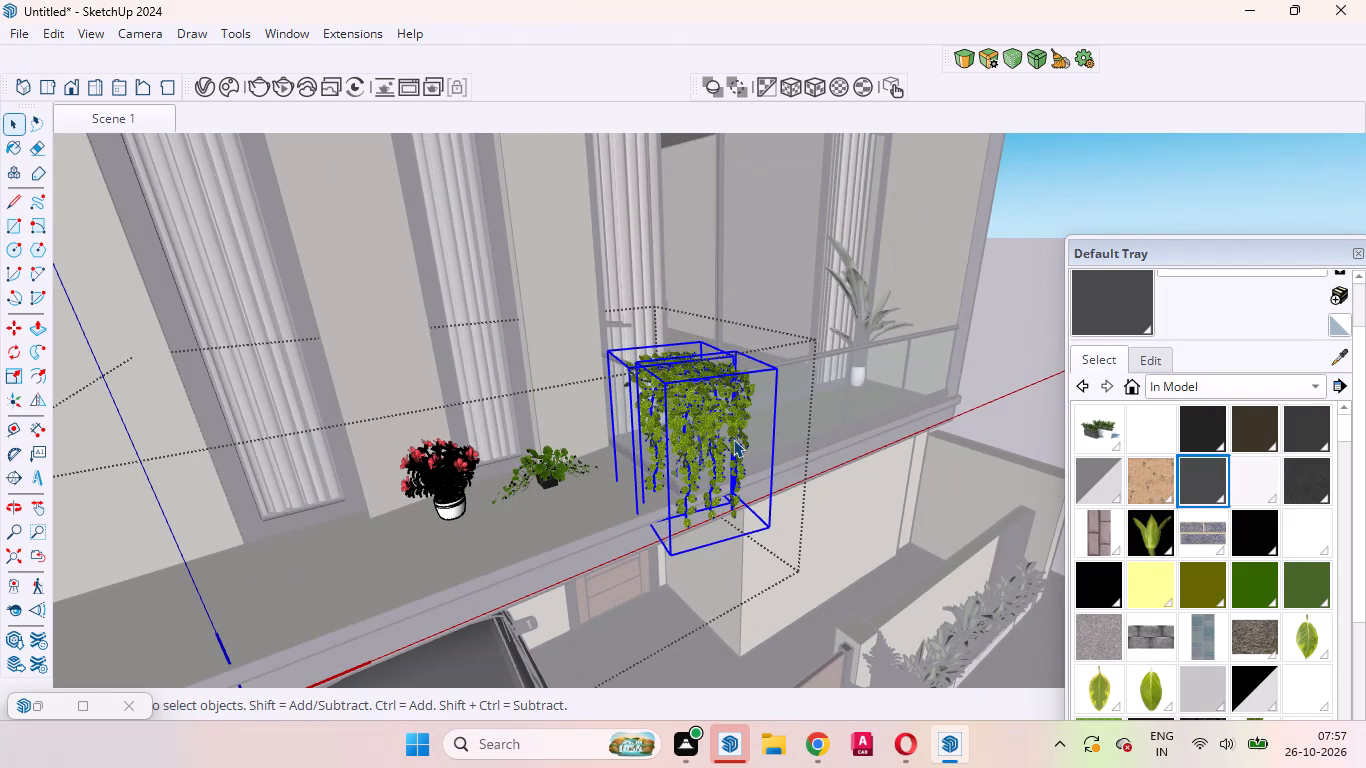
{"action": "key", "text": "m"}
{"action": "scroll", "coordinate": [701, 410], "scroll_direction": "up", "scroll_amount": 5}
{"action": "middle_click_drag", "start_coordinate": [613, 361], "coordinate": [689, 412]}
{"action": "scroll", "coordinate": [622, 370], "scroll_direction": "up", "scroll_amount": 1}
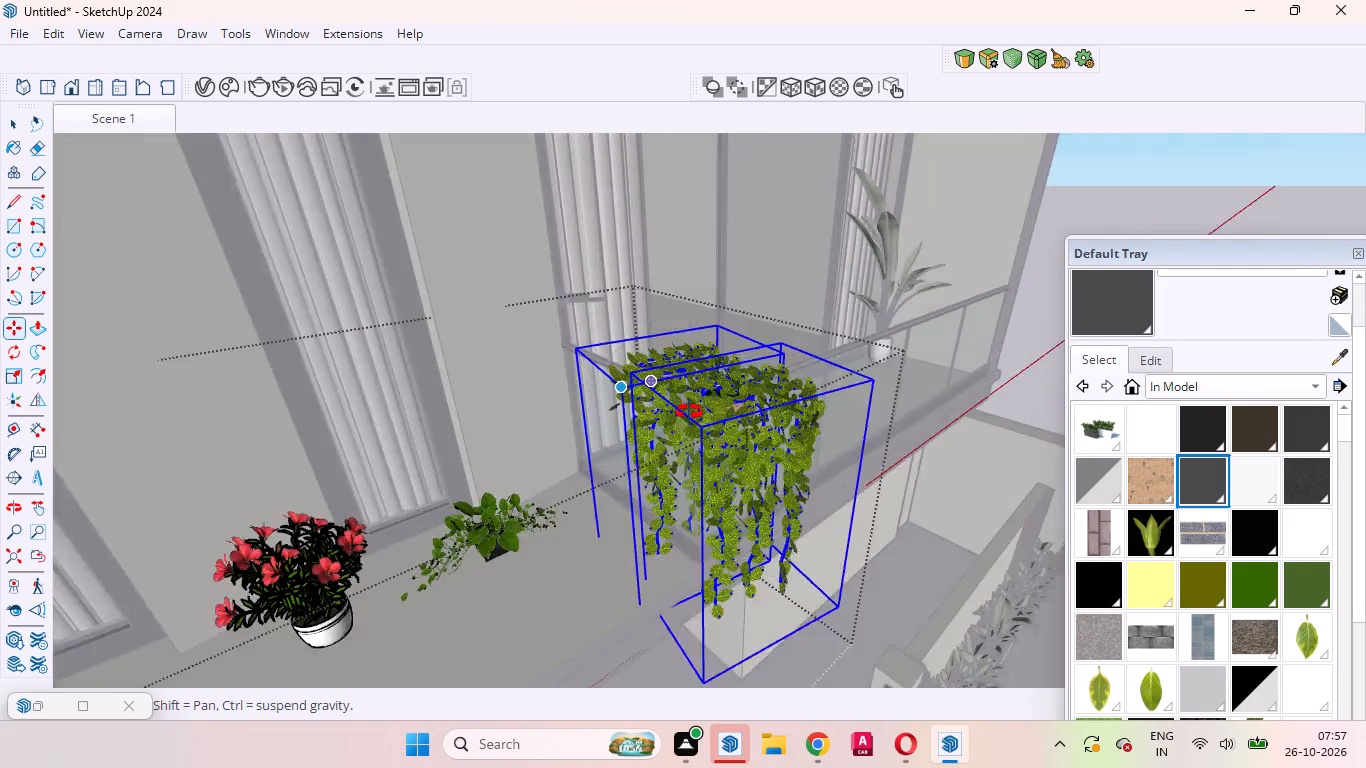
{"action": "middle_click_drag", "start_coordinate": [689, 412], "coordinate": [912, 467]}
{"action": "scroll", "coordinate": [824, 435], "scroll_direction": "up", "scroll_amount": 3}
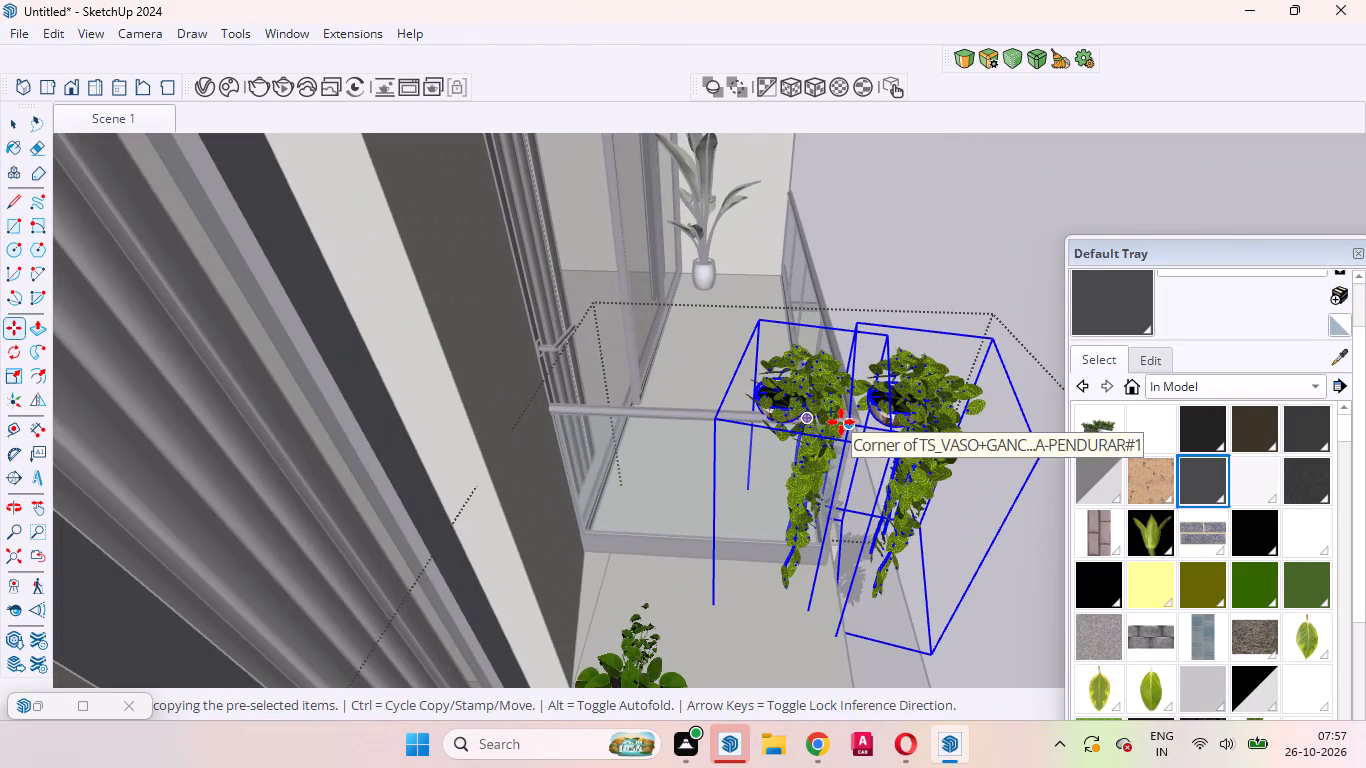
{"action": "left_click", "coordinate": [841, 422]}
{"action": "scroll", "coordinate": [801, 413], "scroll_direction": "down", "scroll_amount": 20}
{"action": "scroll", "coordinate": [801, 413], "scroll_direction": "down", "scroll_amount": 1}
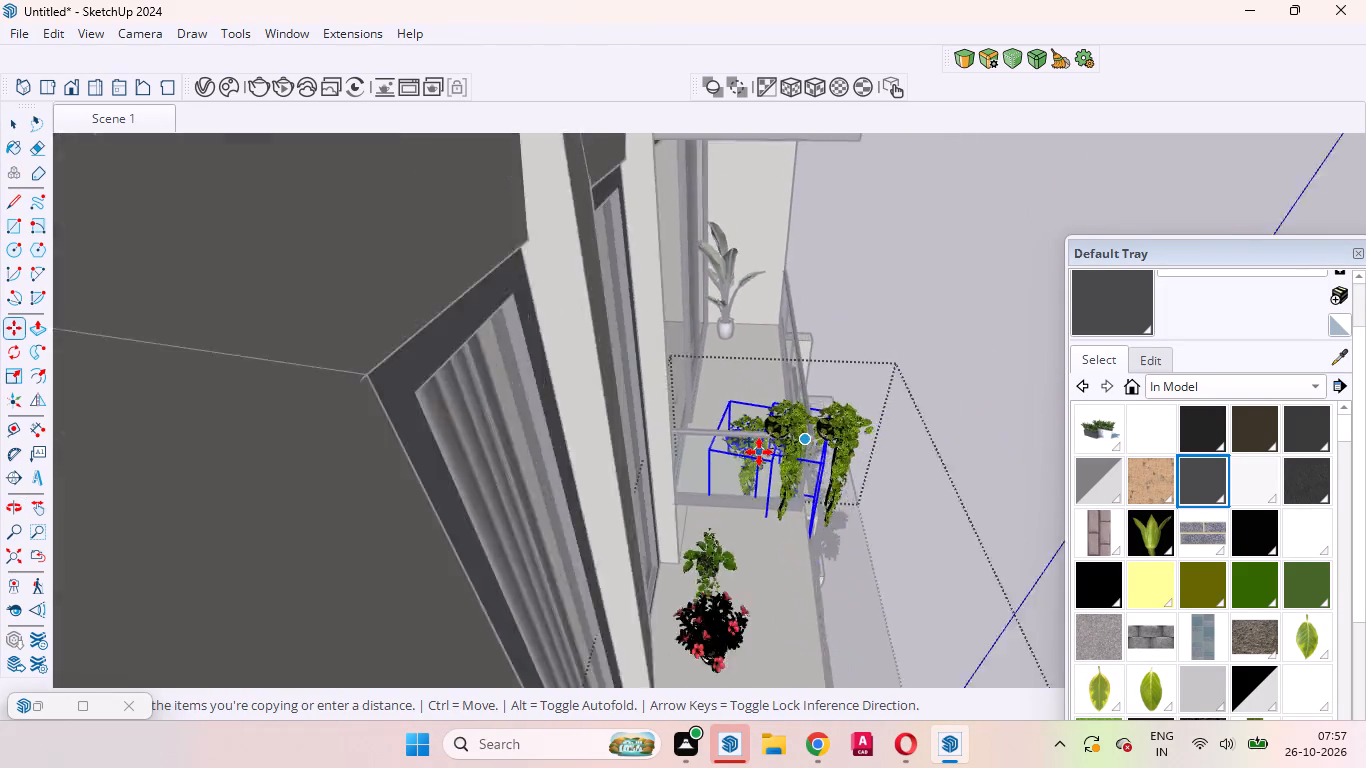
{"action": "scroll", "coordinate": [759, 452], "scroll_direction": "down", "scroll_amount": 7}
{"action": "scroll", "coordinate": [804, 342], "scroll_direction": "up", "scroll_amount": 11}
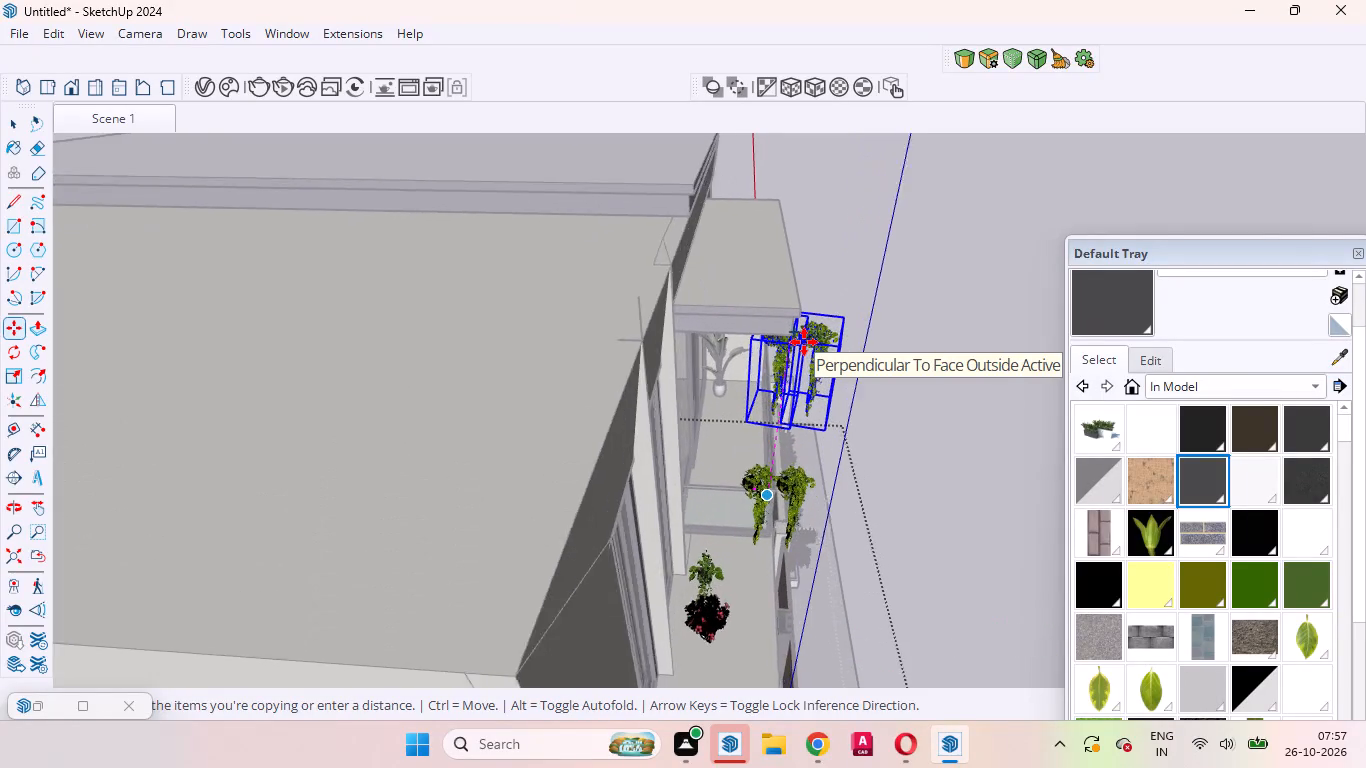
{"action": "scroll", "coordinate": [804, 342], "scroll_direction": "up", "scroll_amount": 6}
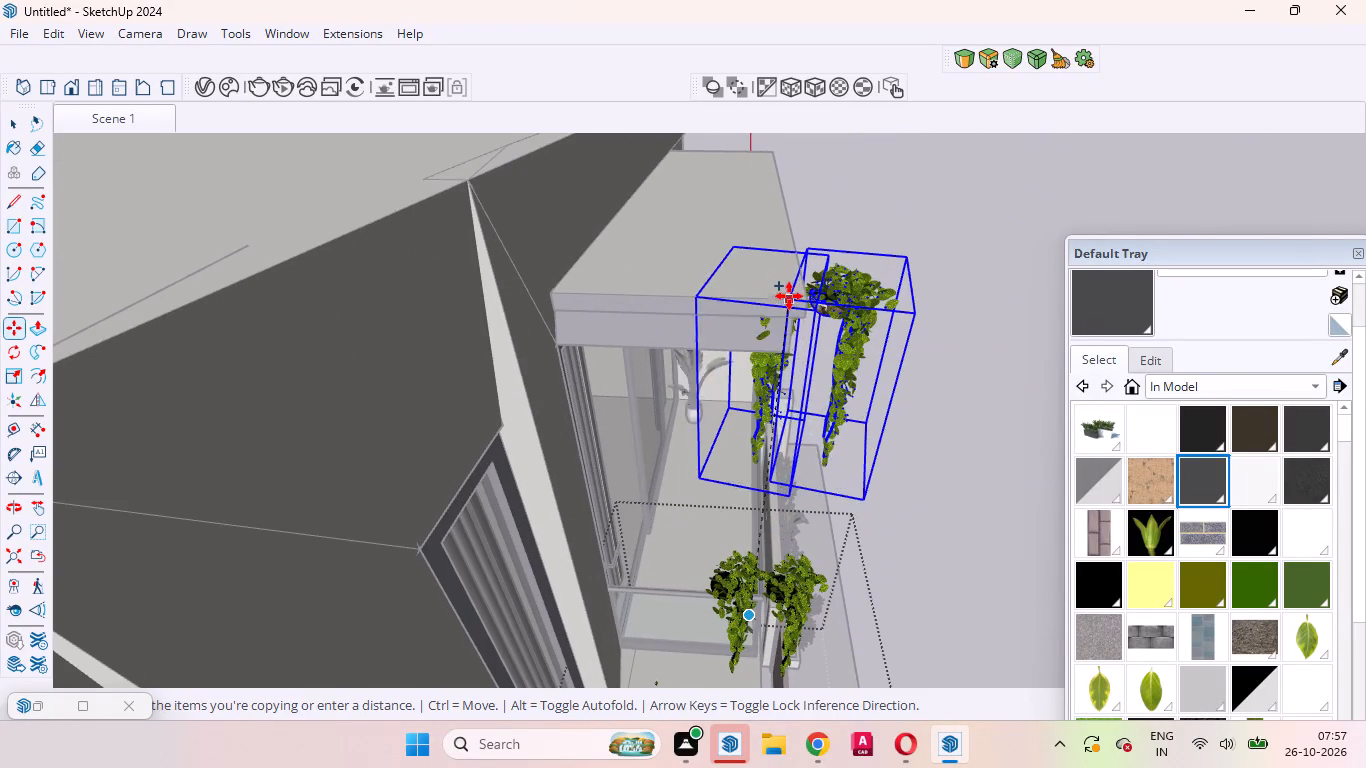
{"action": "left_click", "coordinate": [777, 284]}
Shift the two copied trailing plants slightly further onto the balcony canopy's top at its corner.
{"action": "middle_click_drag", "start_coordinate": [786, 292], "coordinate": [695, 309]}
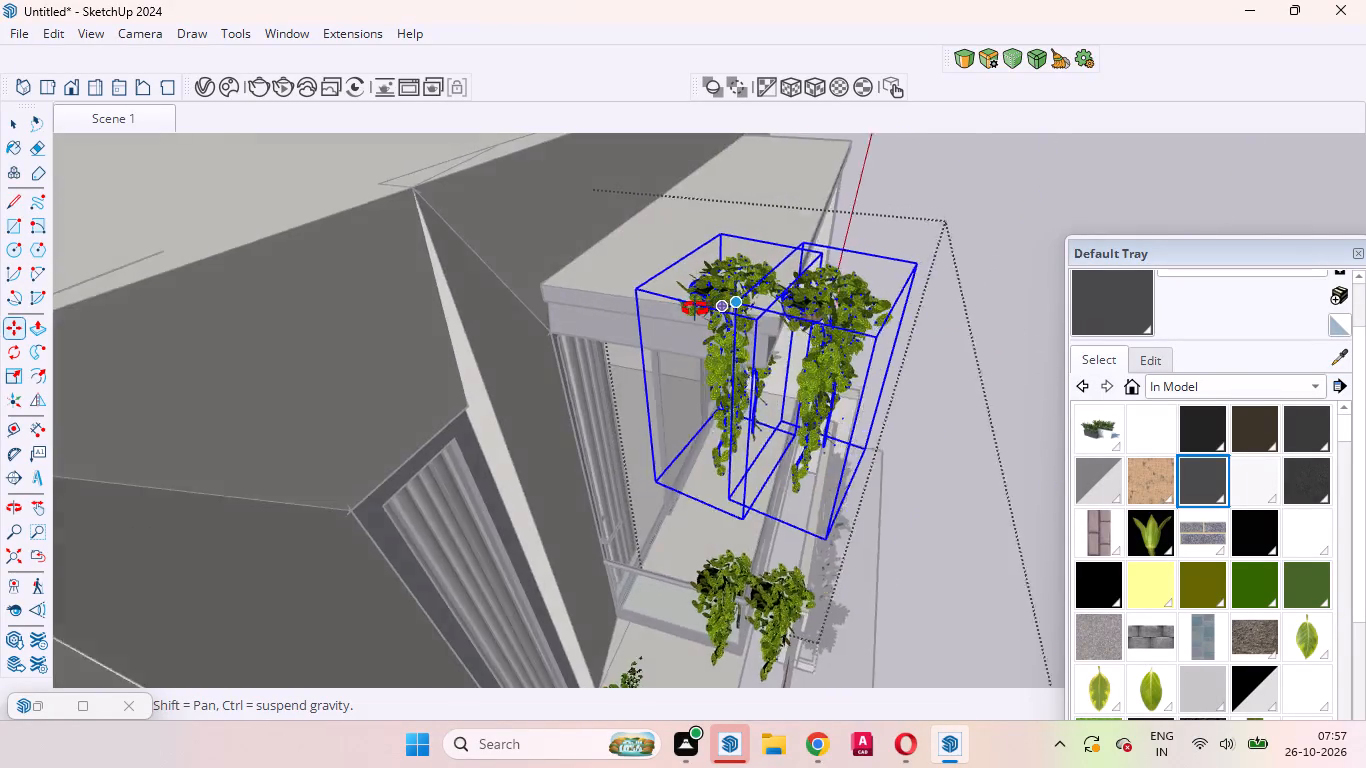
{"action": "middle_click_drag", "start_coordinate": [695, 309], "coordinate": [357, 290]}
{"action": "scroll", "coordinate": [664, 250], "scroll_direction": "up", "scroll_amount": 4}
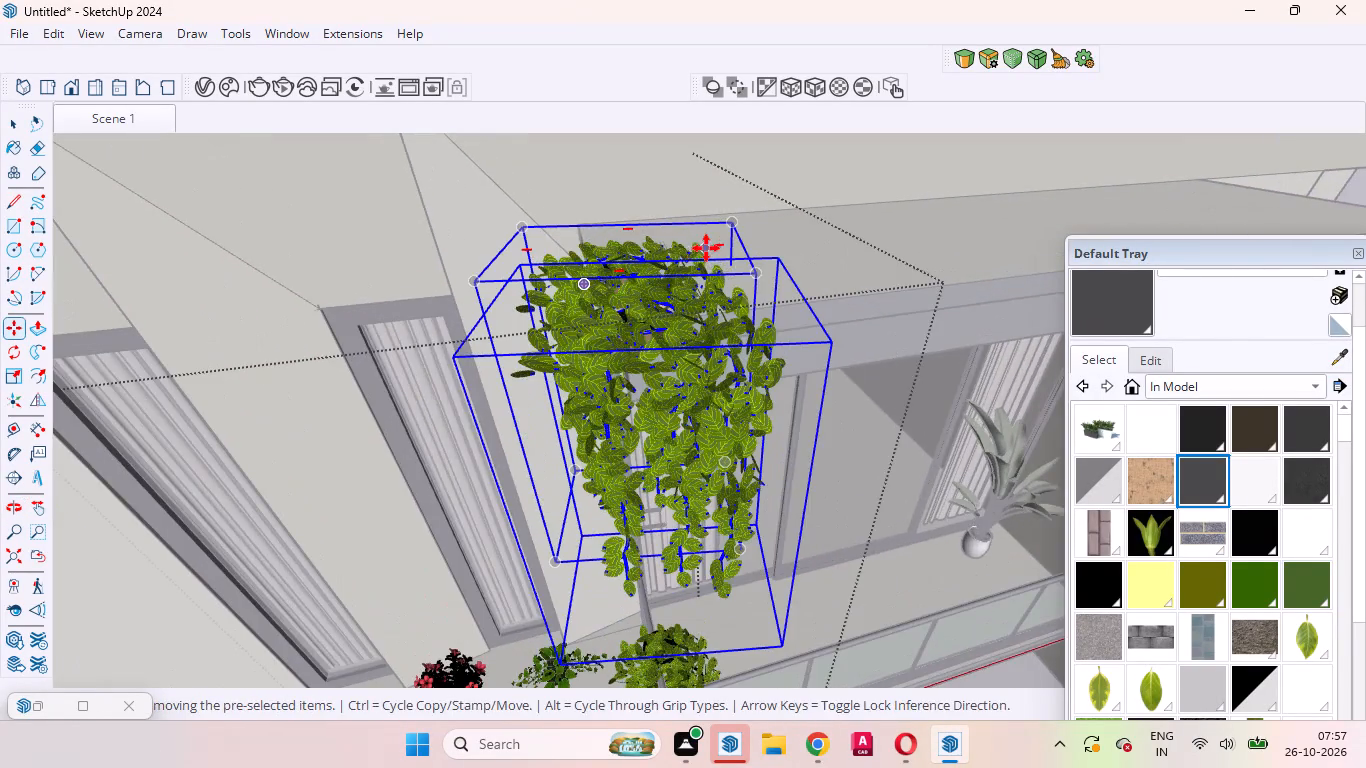
{"action": "middle_click_drag", "start_coordinate": [706, 248], "coordinate": [358, 290]}
{"action": "scroll", "coordinate": [530, 281], "scroll_direction": "up", "scroll_amount": 2}
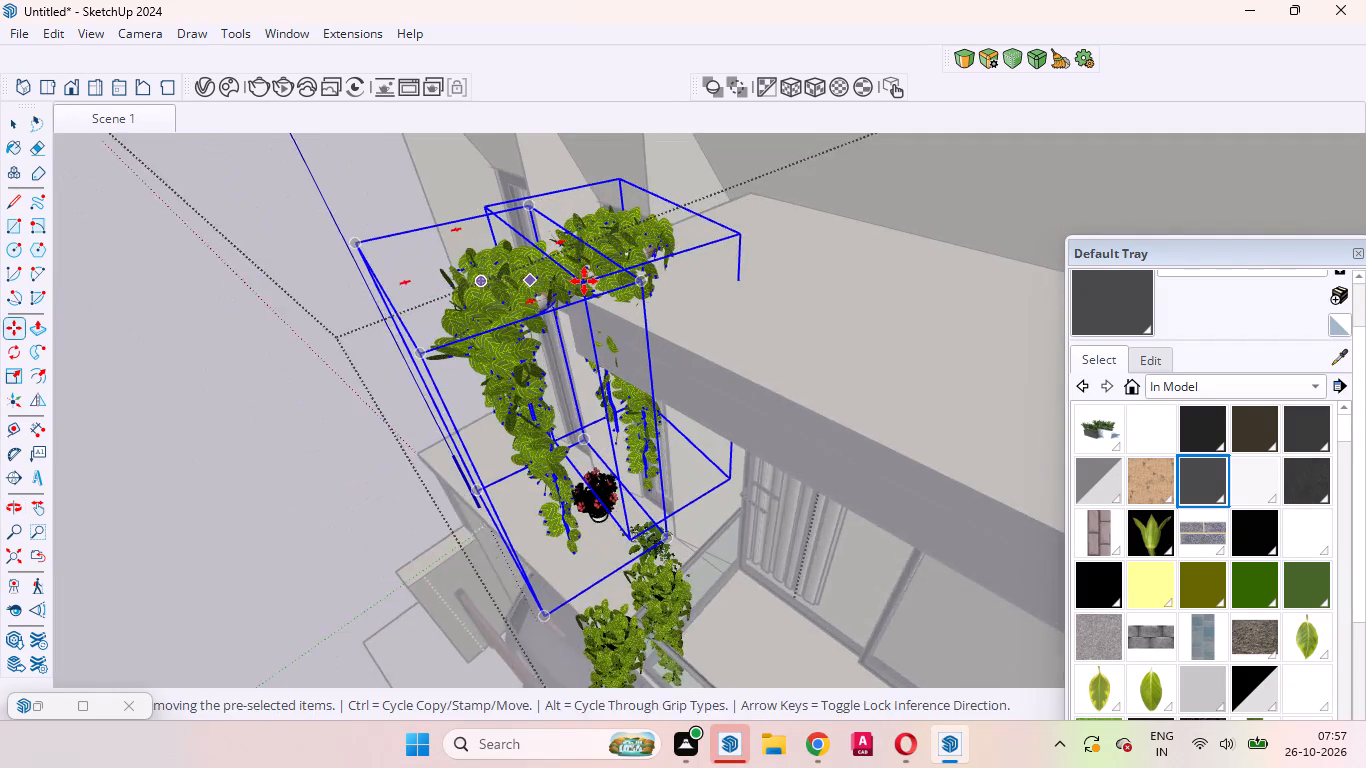
{"action": "scroll", "coordinate": [584, 281], "scroll_direction": "up", "scroll_amount": 2}
{"action": "left_click", "coordinate": [689, 297]}
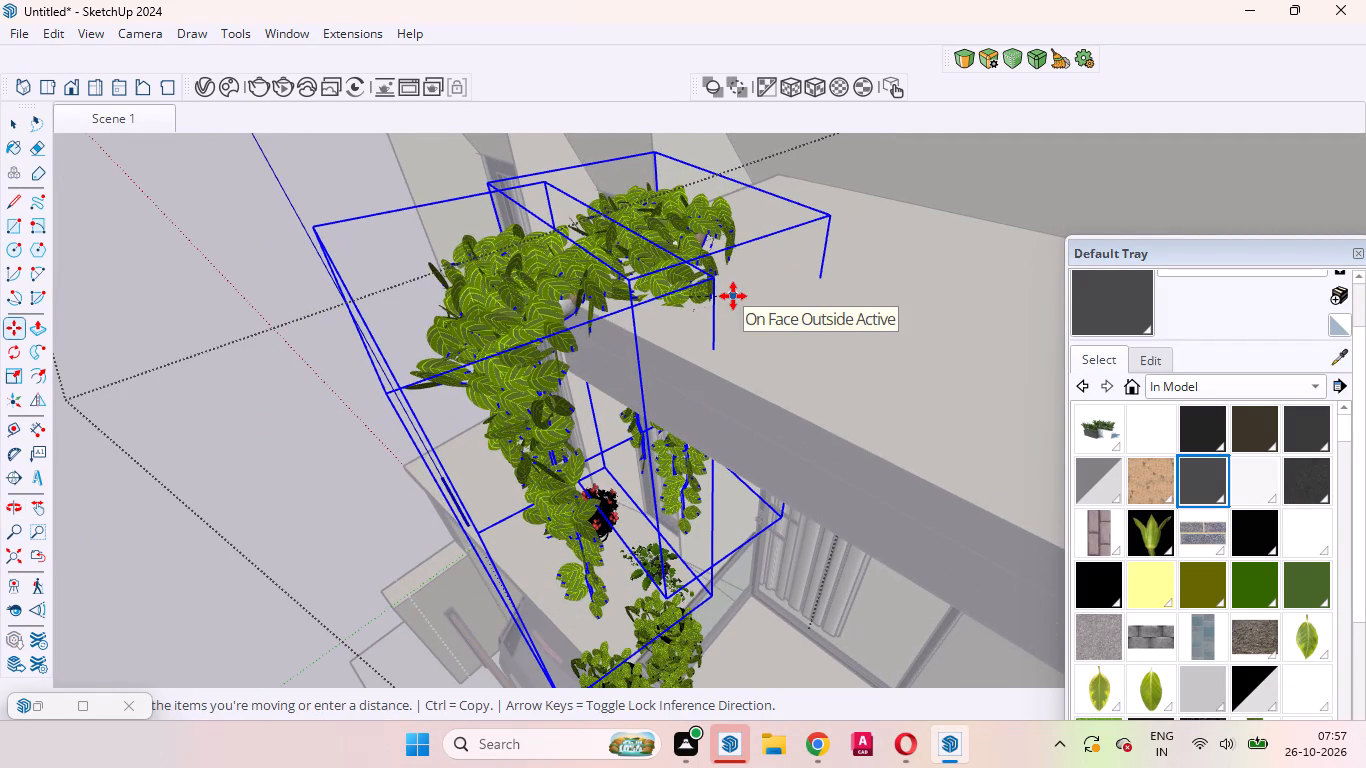
{"action": "left_click", "coordinate": [733, 295]}
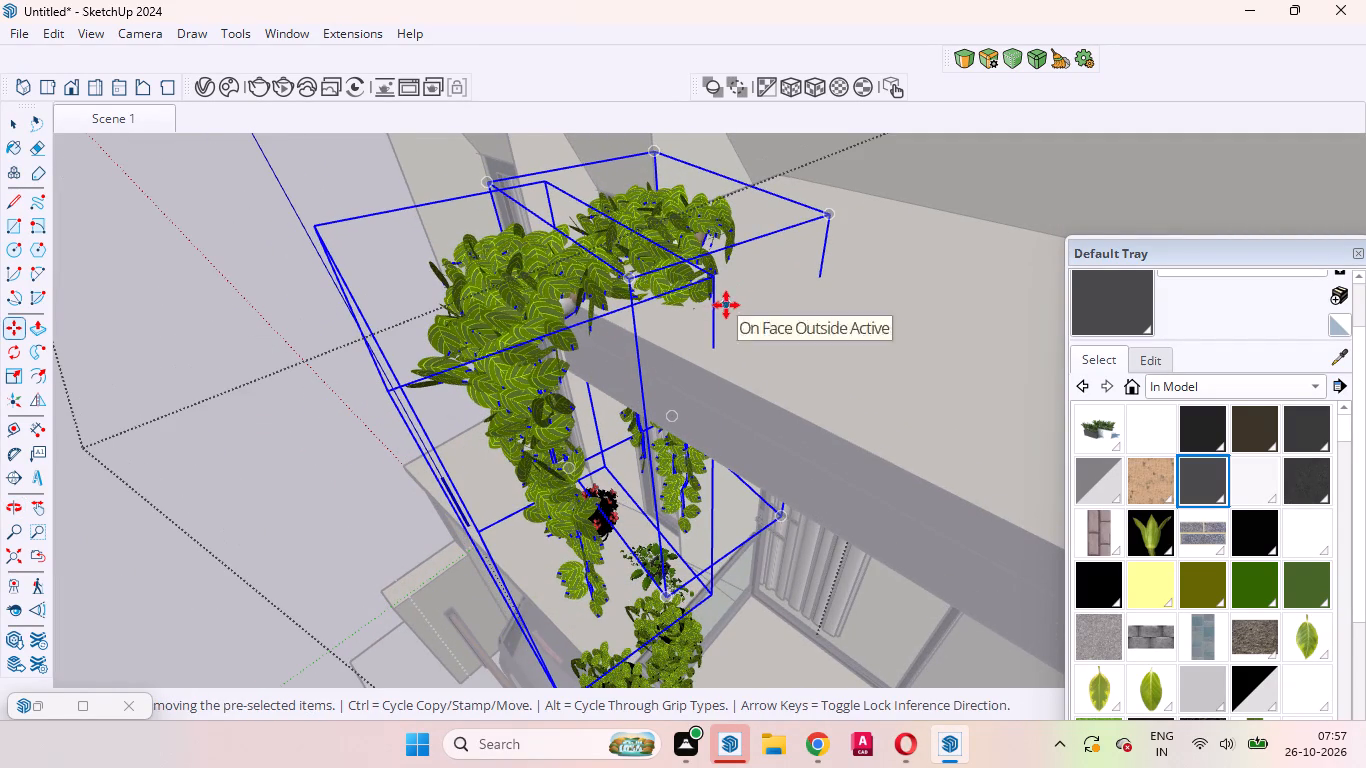
Examine the canopy plants from above and the front, close the plant set, and review the elevation from the saved Scene 1 view.
{"action": "scroll", "coordinate": [720, 322], "scroll_direction": "down", "scroll_amount": 13}
{"action": "middle_click_drag", "start_coordinate": [691, 358], "coordinate": [796, 302]}
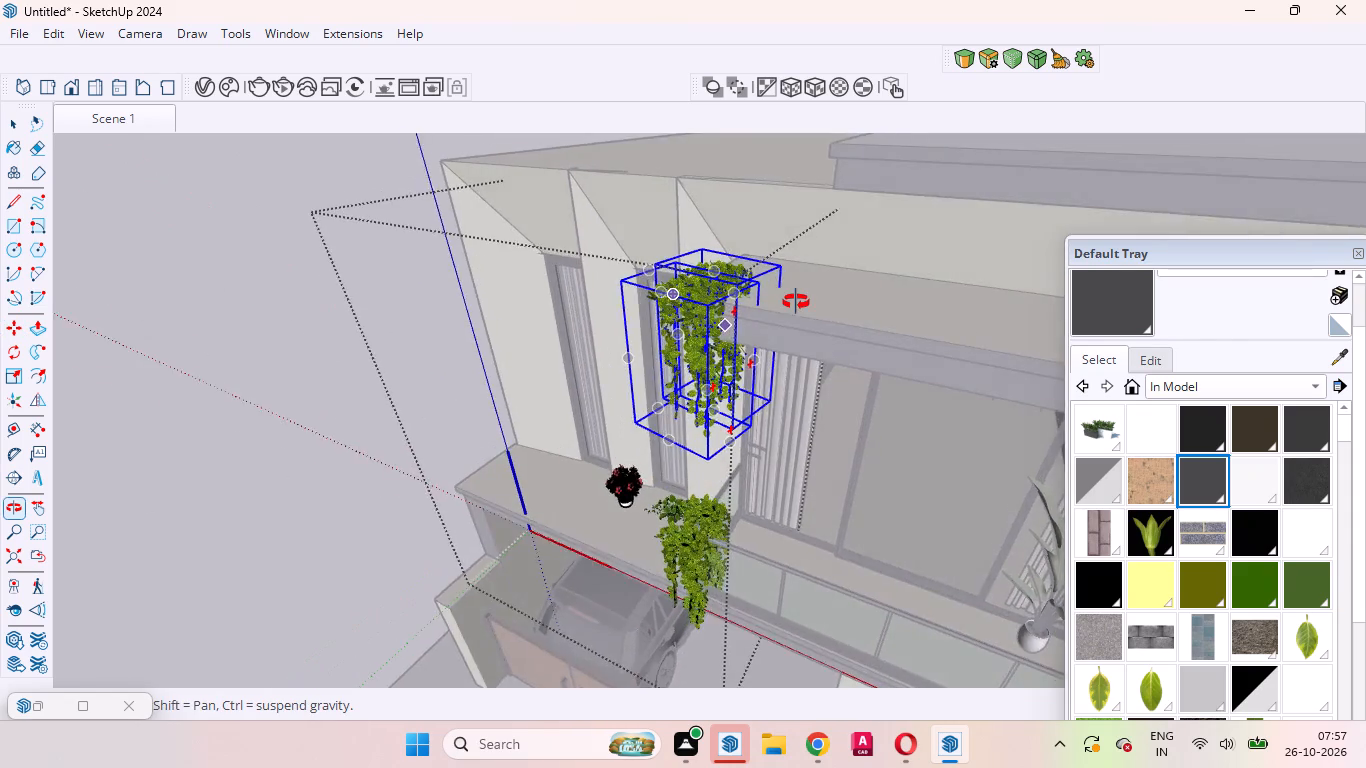
{"action": "middle_click_drag", "start_coordinate": [796, 302], "coordinate": [828, 297]}
{"action": "scroll", "coordinate": [839, 291], "scroll_direction": "up", "scroll_amount": 1}
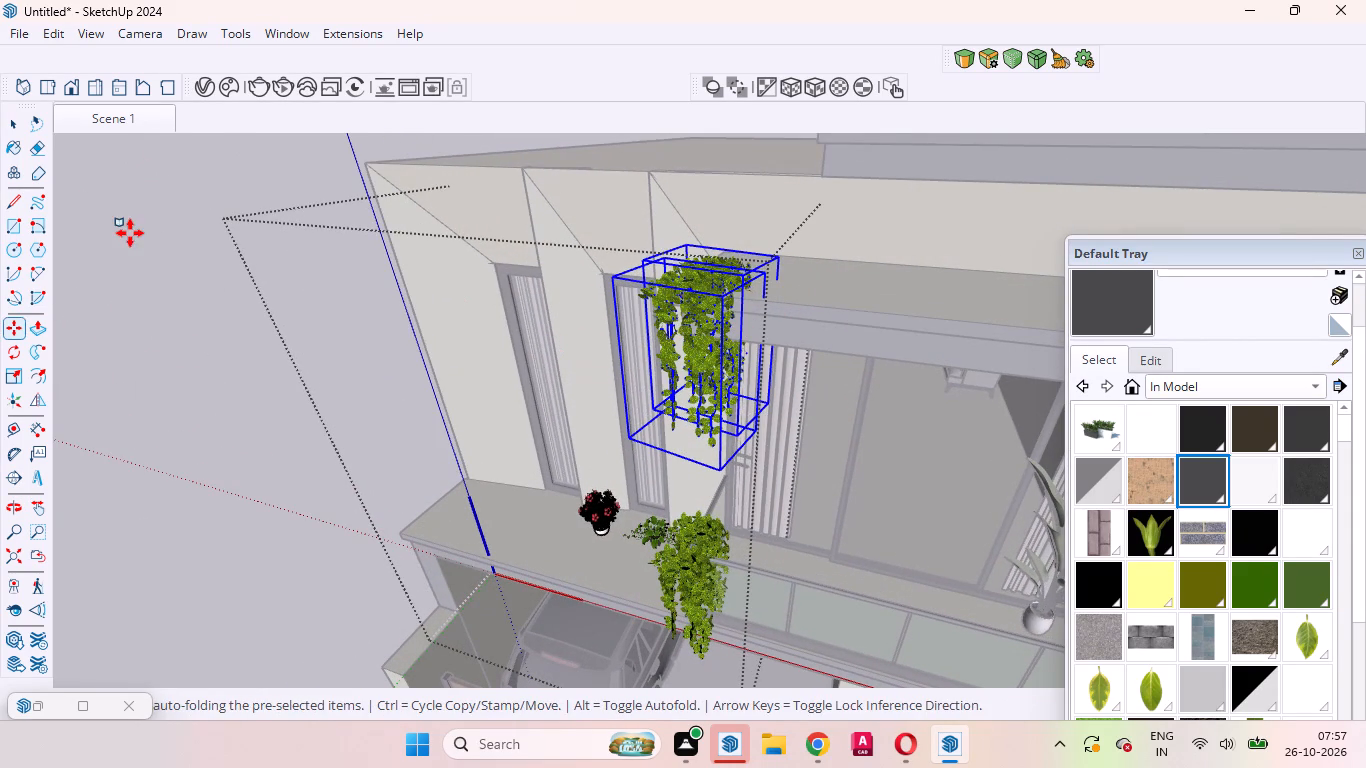
{"action": "left_click", "coordinate": [8, 129]}
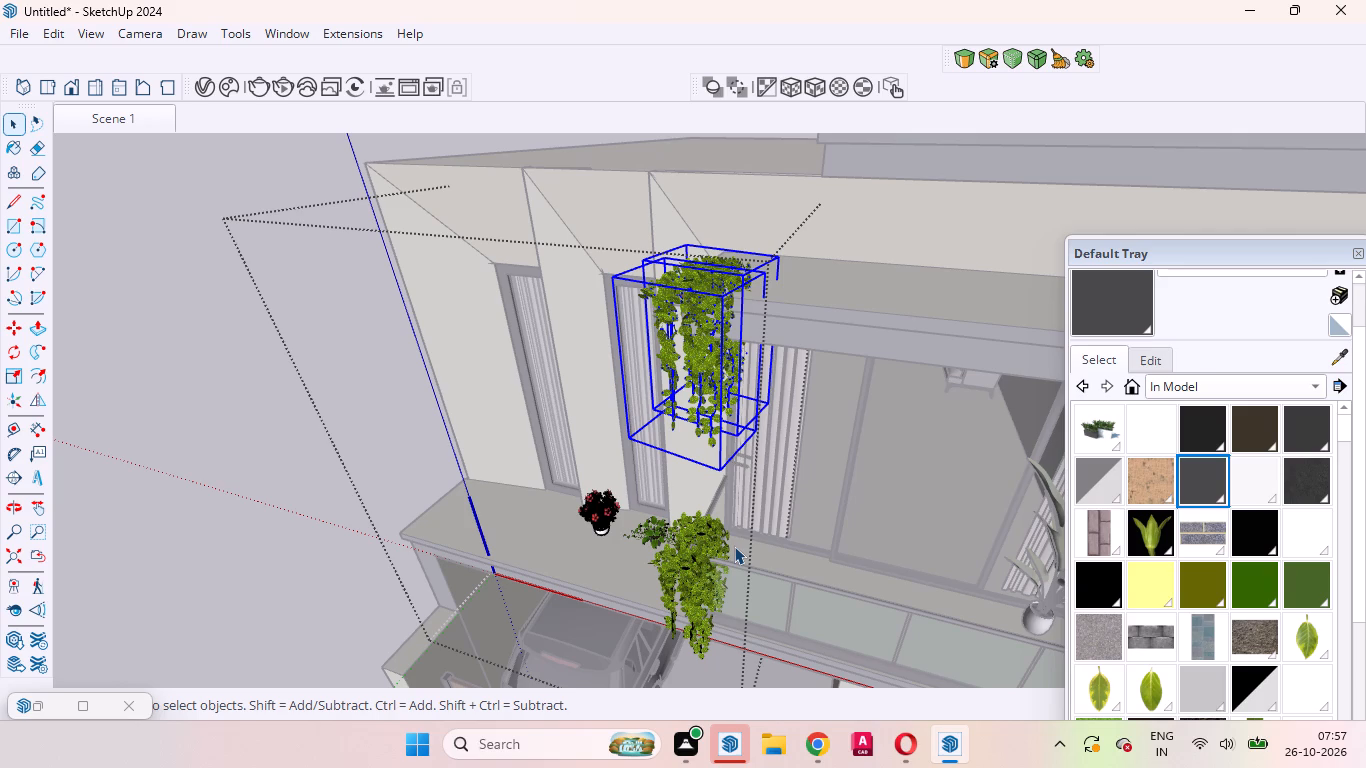
{"action": "scroll", "coordinate": [719, 481], "scroll_direction": "up", "scroll_amount": 4}
{"action": "middle_click_drag", "start_coordinate": [737, 440], "coordinate": [840, 439]}
{"action": "scroll", "coordinate": [840, 439], "scroll_direction": "up", "scroll_amount": 1}
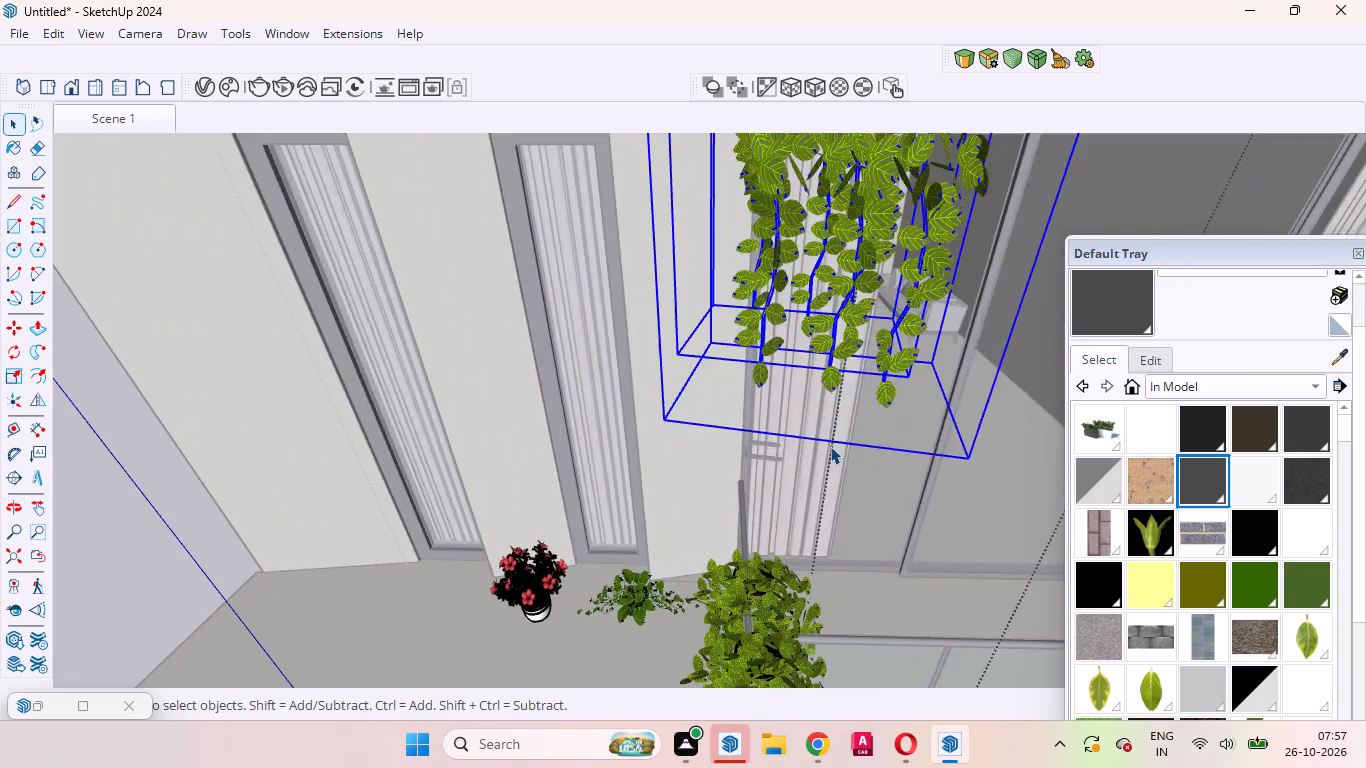
{"action": "scroll", "coordinate": [807, 446], "scroll_direction": "down", "scroll_amount": 16}
{"action": "double_click", "coordinate": [536, 494]}
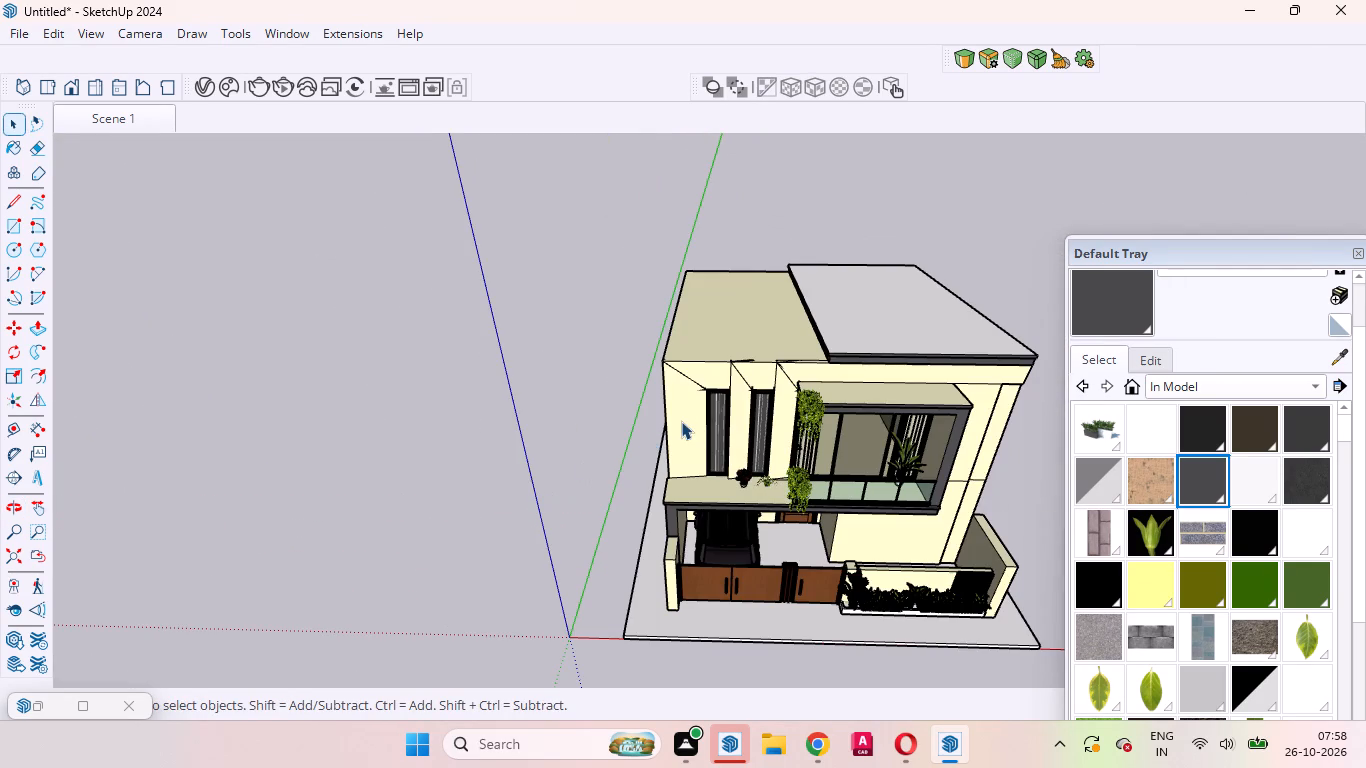
{"action": "left_click", "coordinate": [101, 108]}
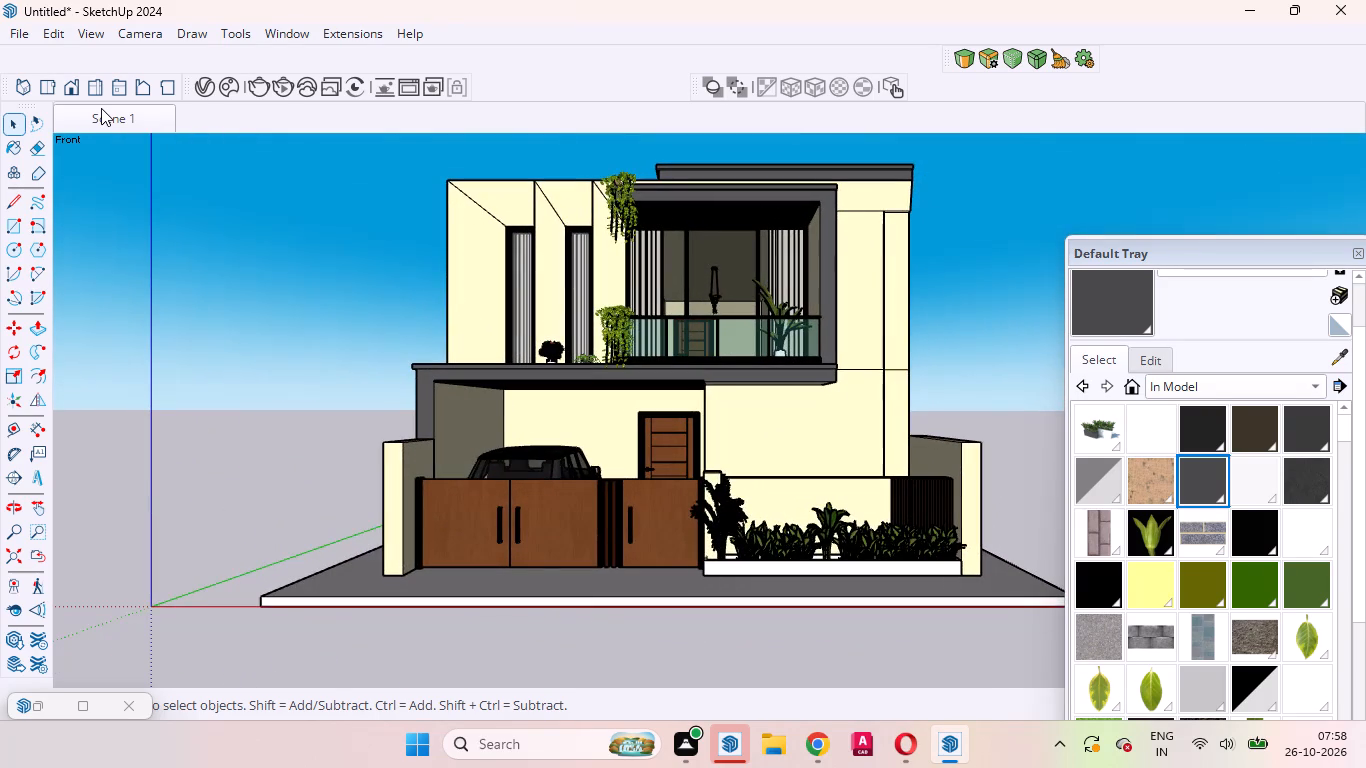
Open the plant set and select the front trailing plant at the balcony canopy's corner.
{"action": "scroll", "coordinate": [604, 161], "scroll_direction": "up", "scroll_amount": 2, "text": "ctrl"}
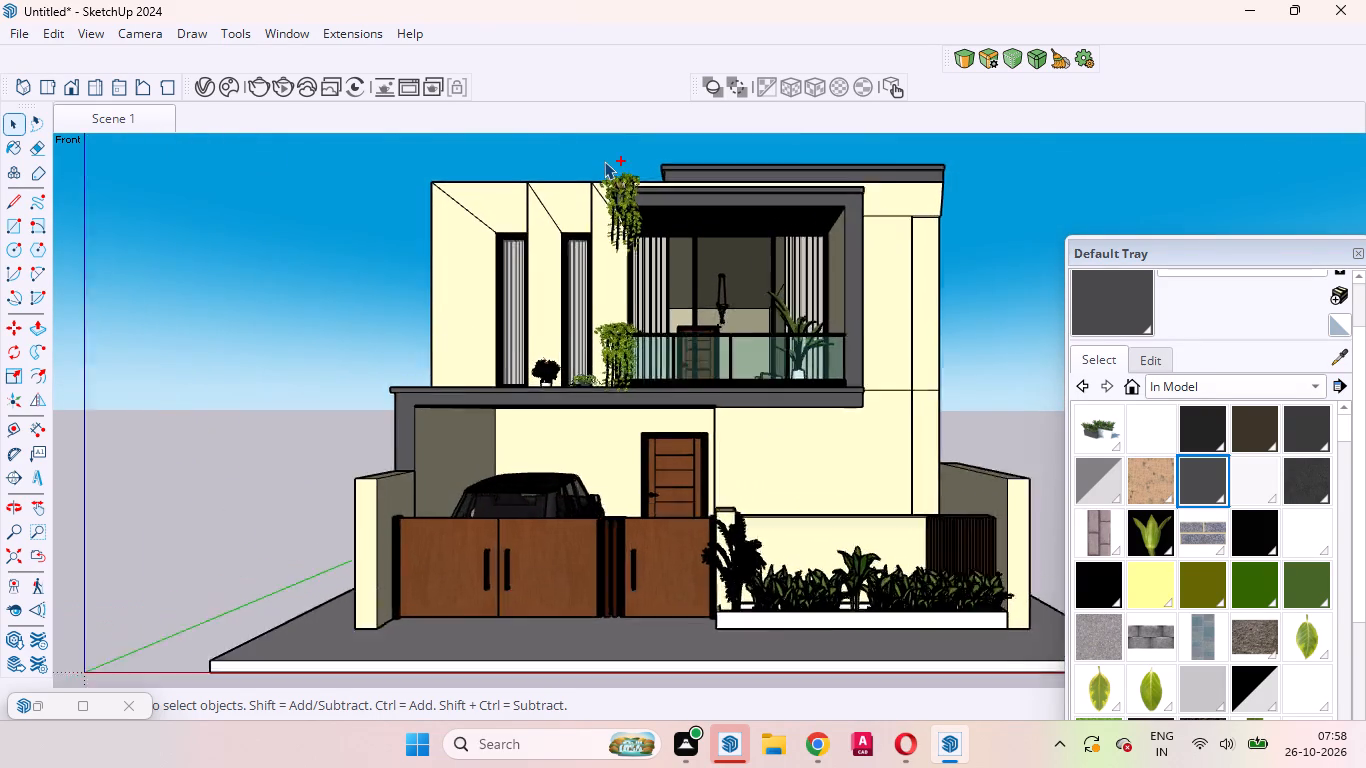
{"action": "scroll", "coordinate": [604, 161], "scroll_direction": "up", "scroll_amount": 5, "text": "ctrl"}
{"action": "left_click", "coordinate": [662, 224]}
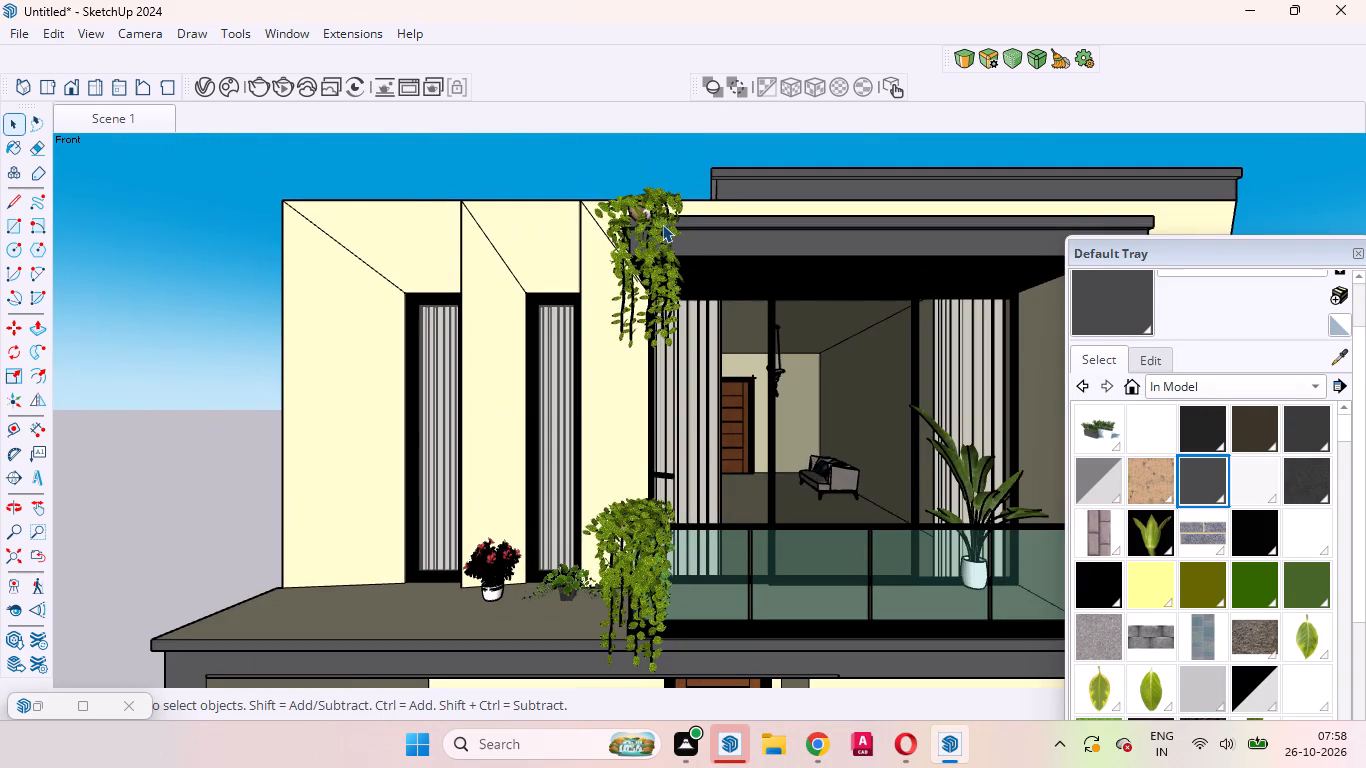
{"action": "double_click", "coordinate": [662, 224]}
{"action": "left_click", "coordinate": [662, 224]}
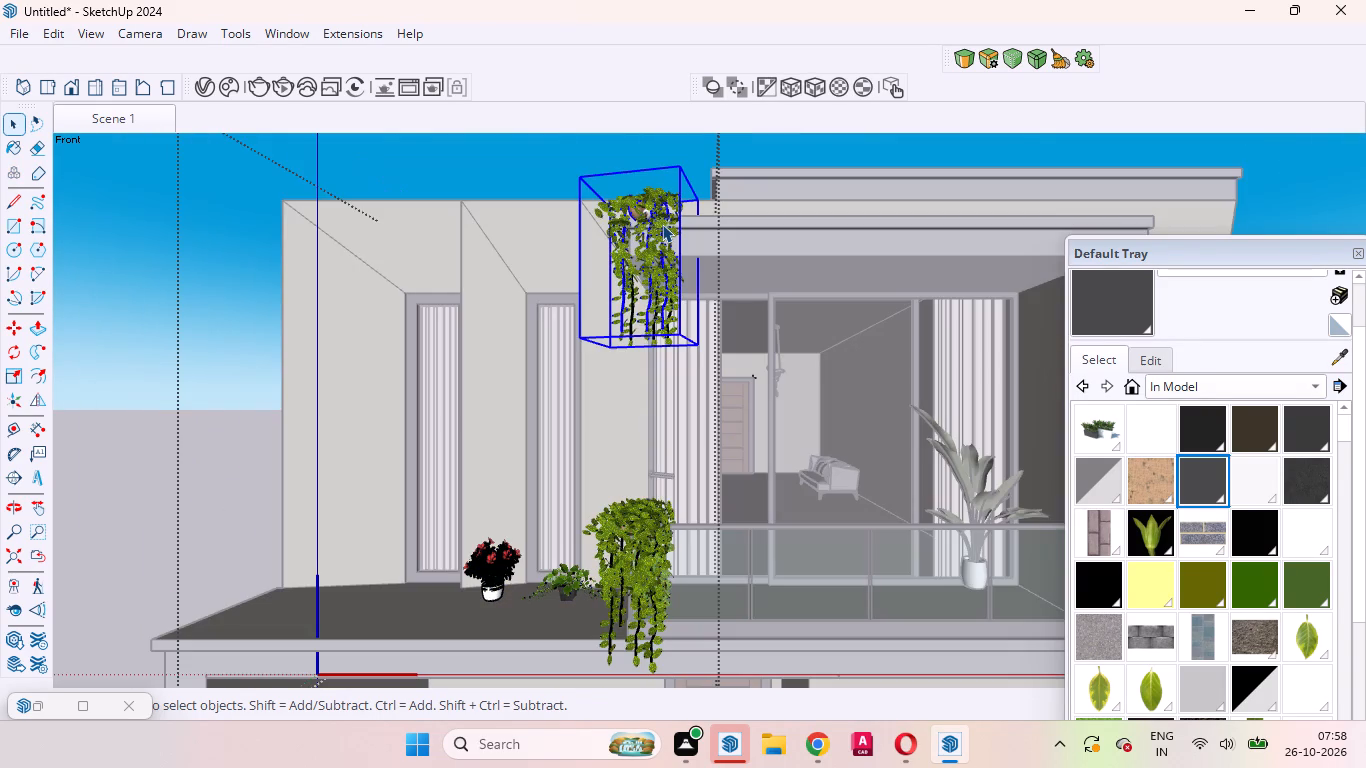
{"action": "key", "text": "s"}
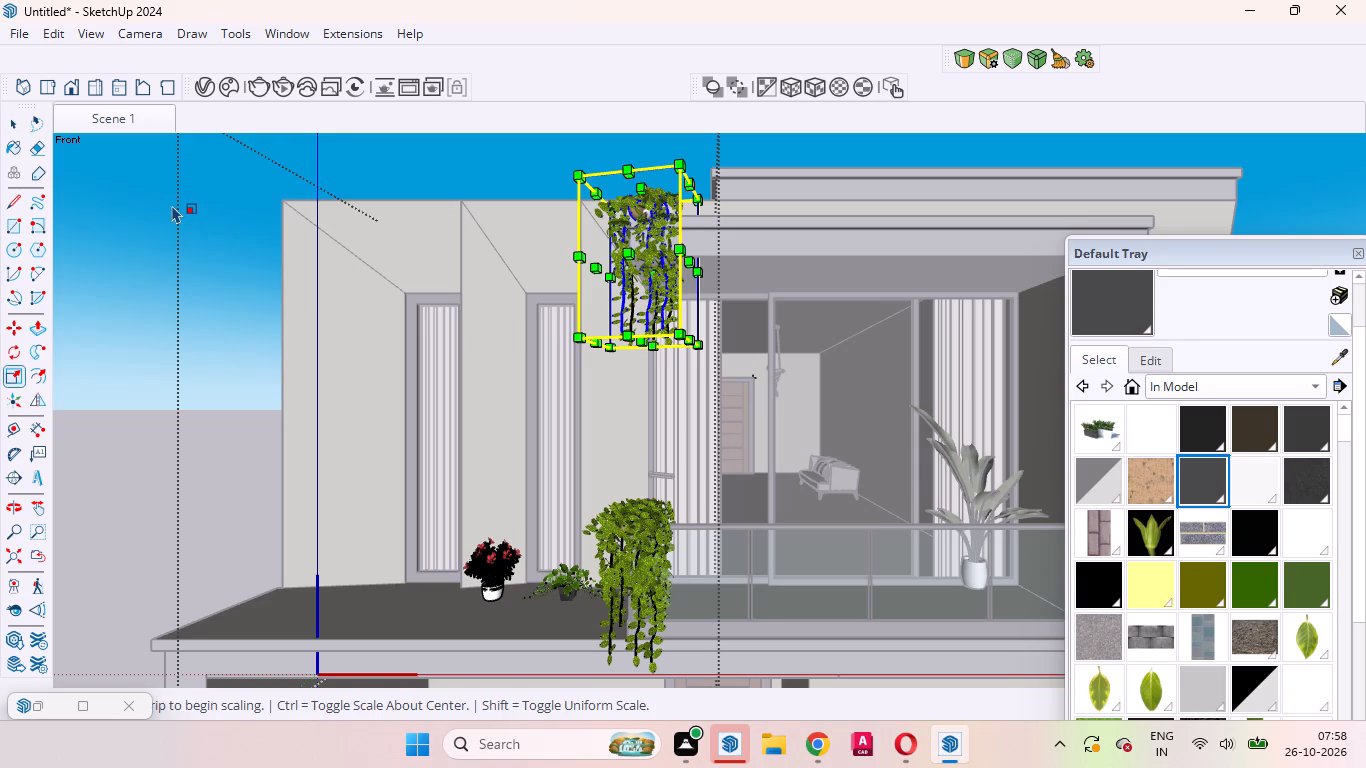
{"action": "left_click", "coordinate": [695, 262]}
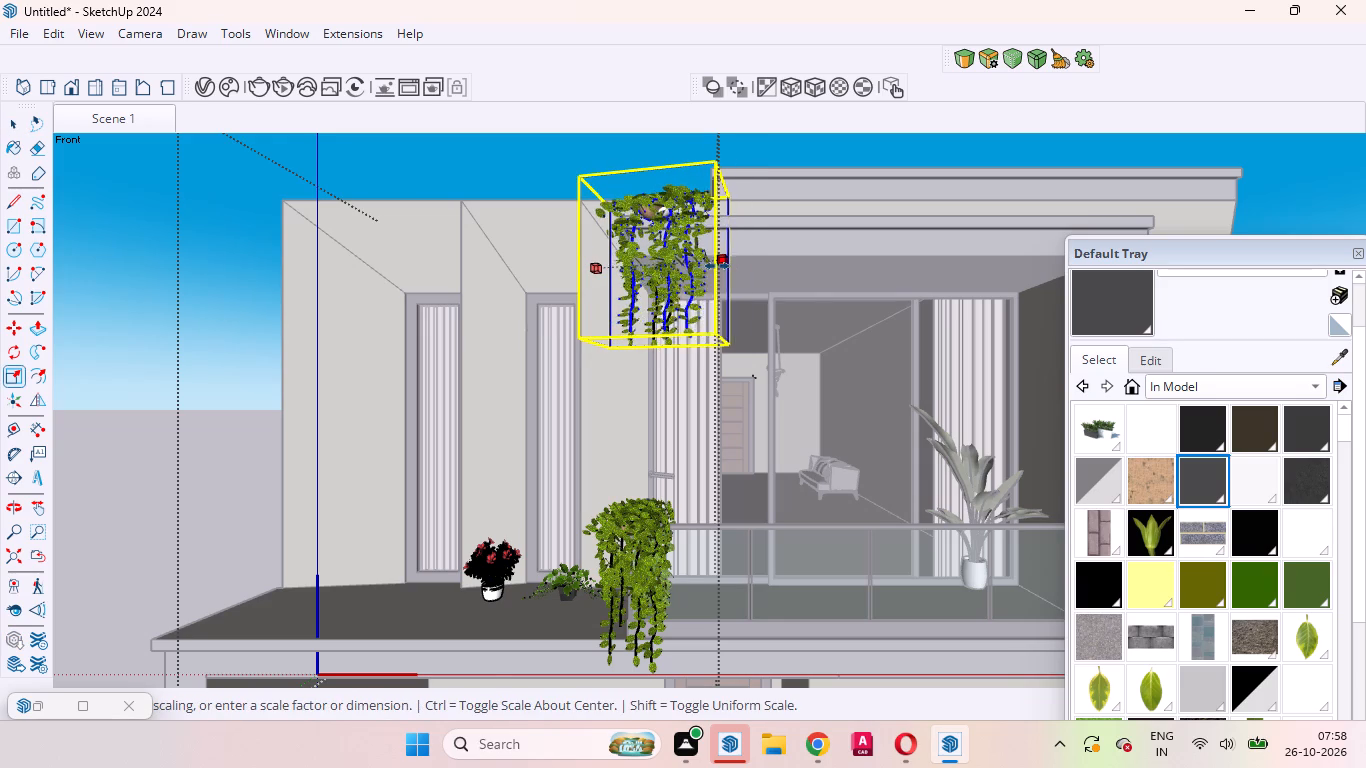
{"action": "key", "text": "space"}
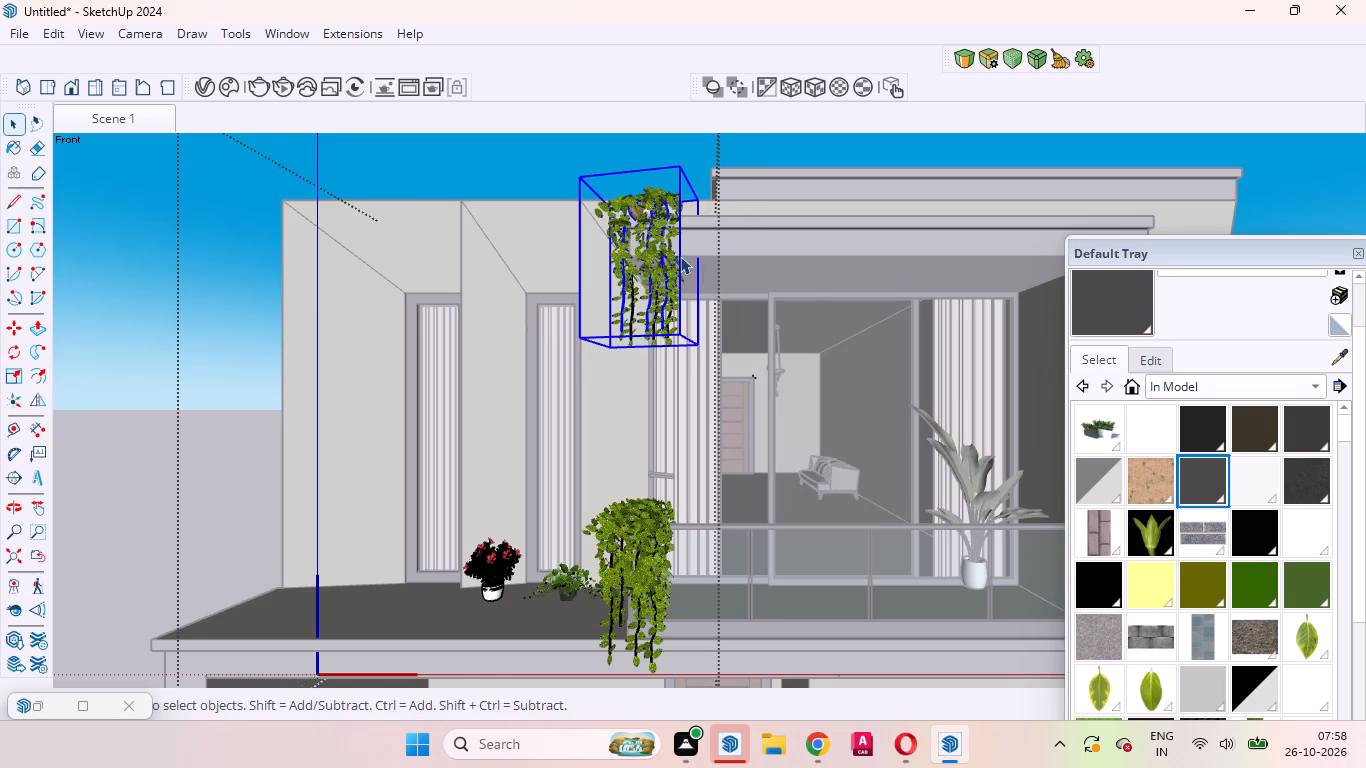
Copy the selected trailing plant along the canopy's front edge towards the balcony opening, repeating it as a *2 array.
{"action": "key", "text": "m"}
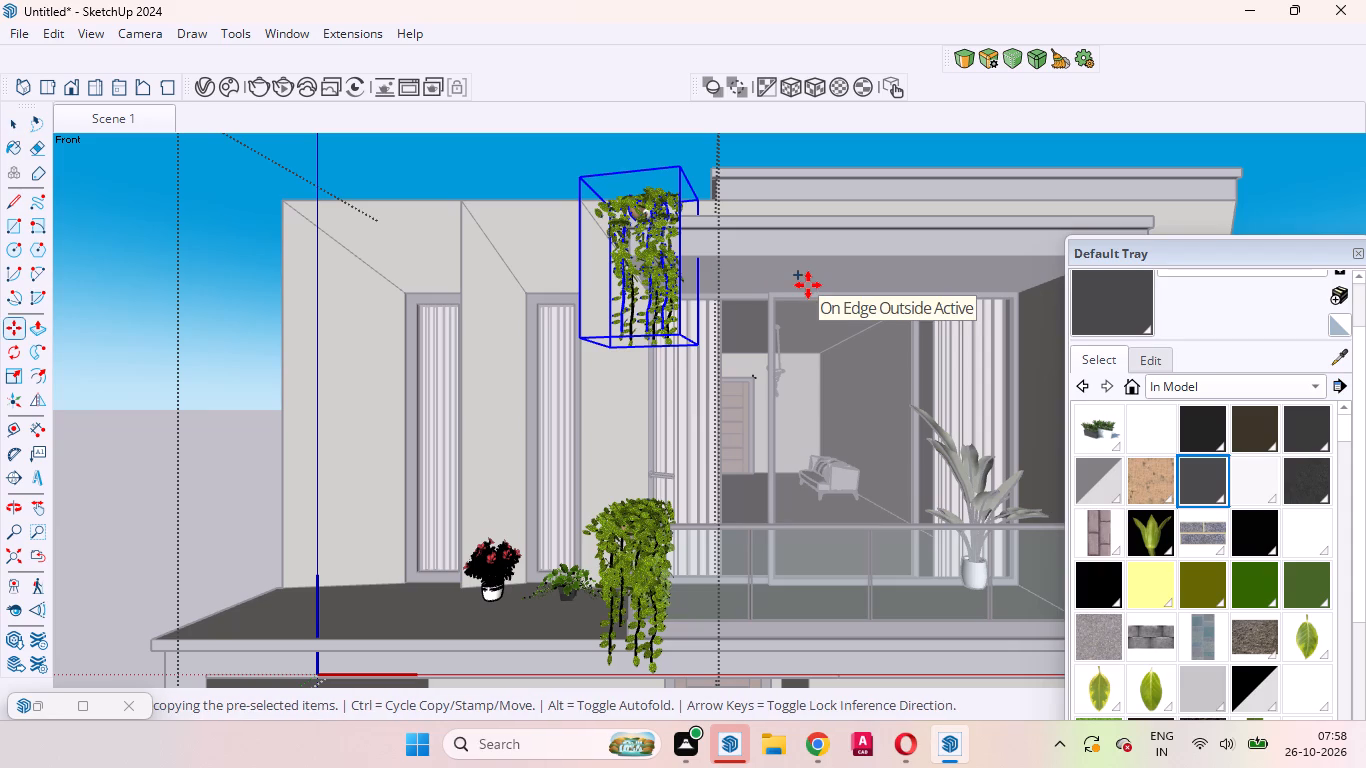
{"action": "left_click", "coordinate": [757, 243]}
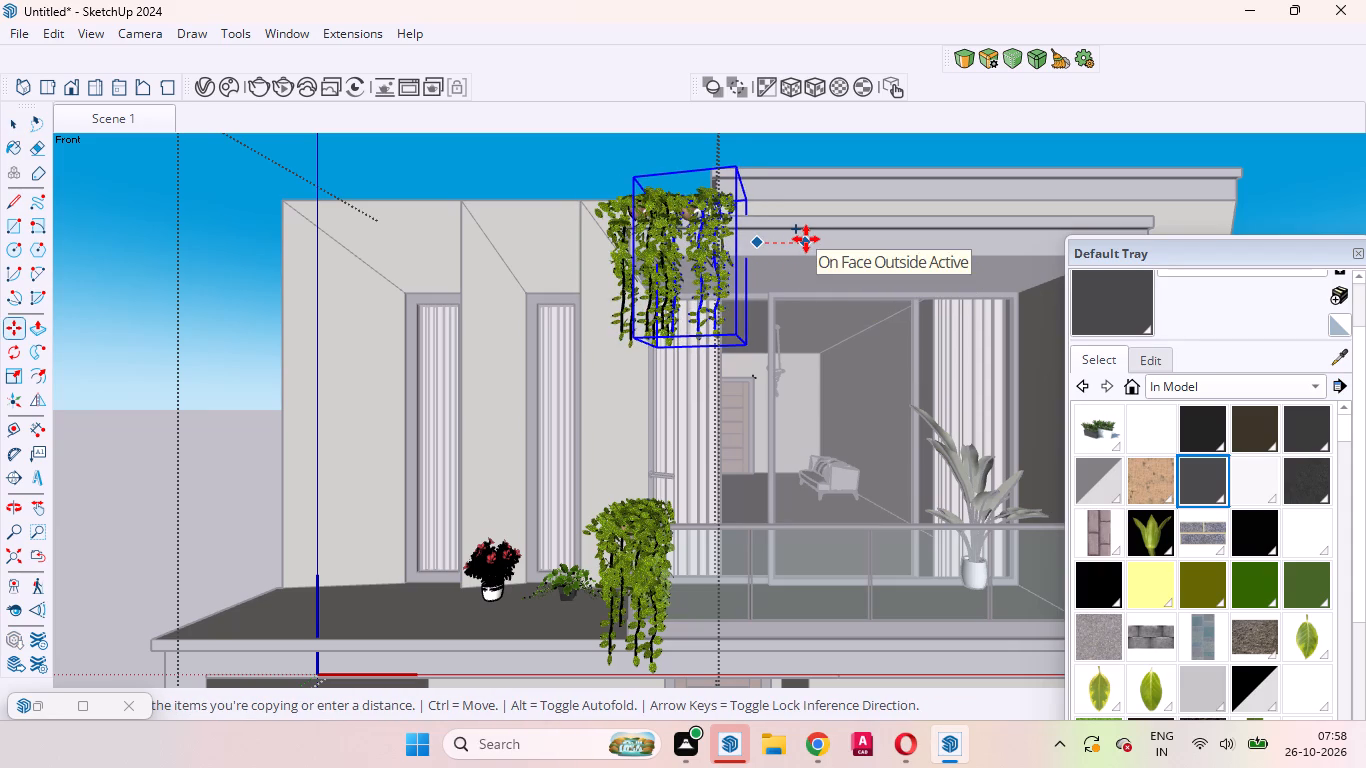
{"action": "left_click", "coordinate": [806, 239]}
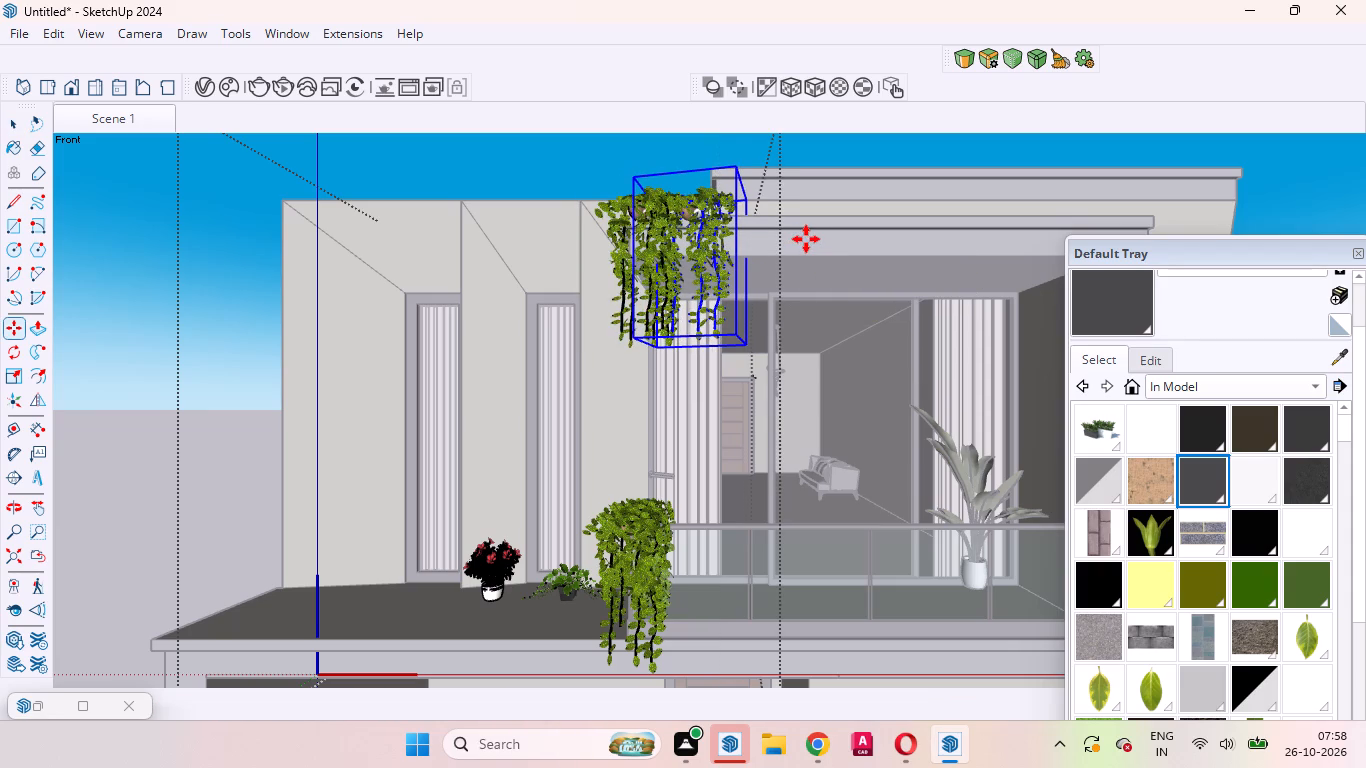
{"action": "key", "text": "shift+asterisk"}
{"action": "key", "text": "2"}
{"action": "key", "text": "Return"}
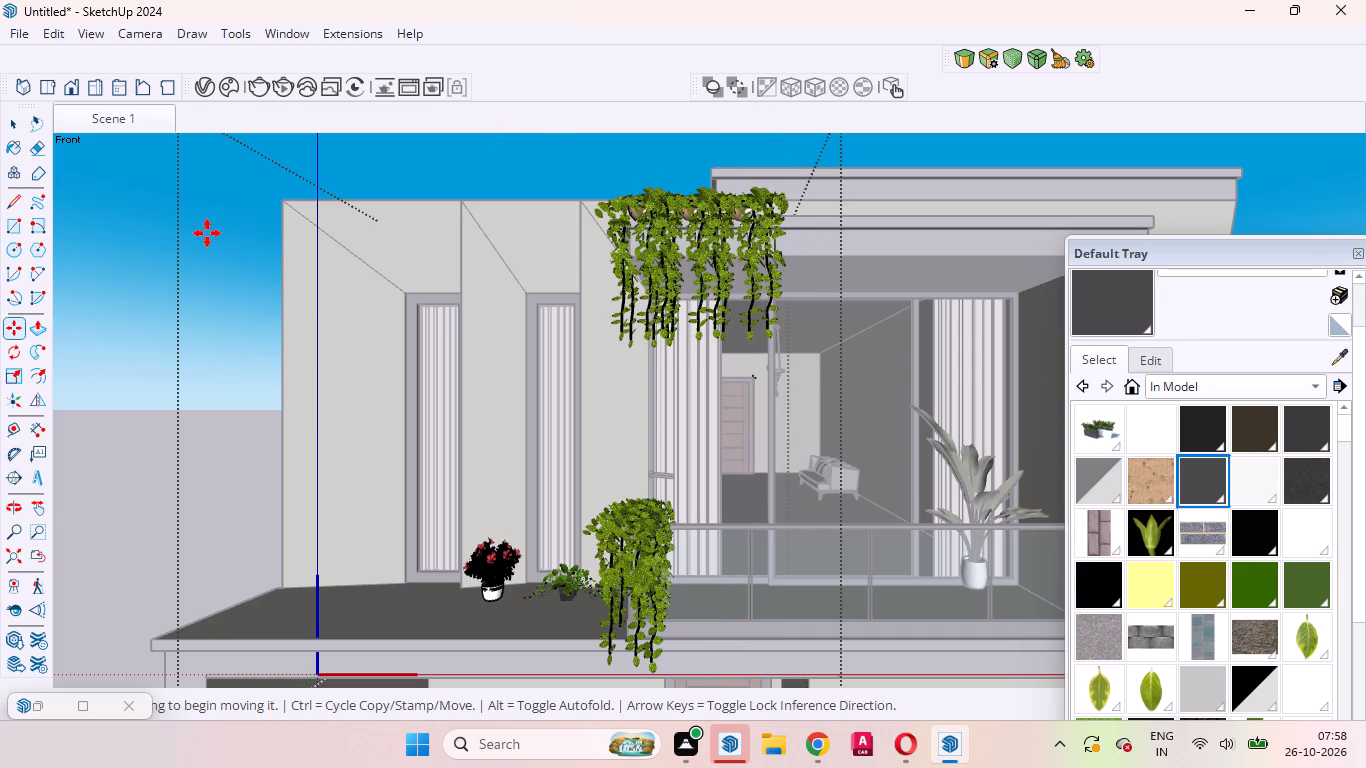
{"action": "left_click", "coordinate": [12, 122]}
Close the plant set and review the front elevation from the saved Scene 1 view.
{"action": "left_click", "coordinate": [149, 263]}
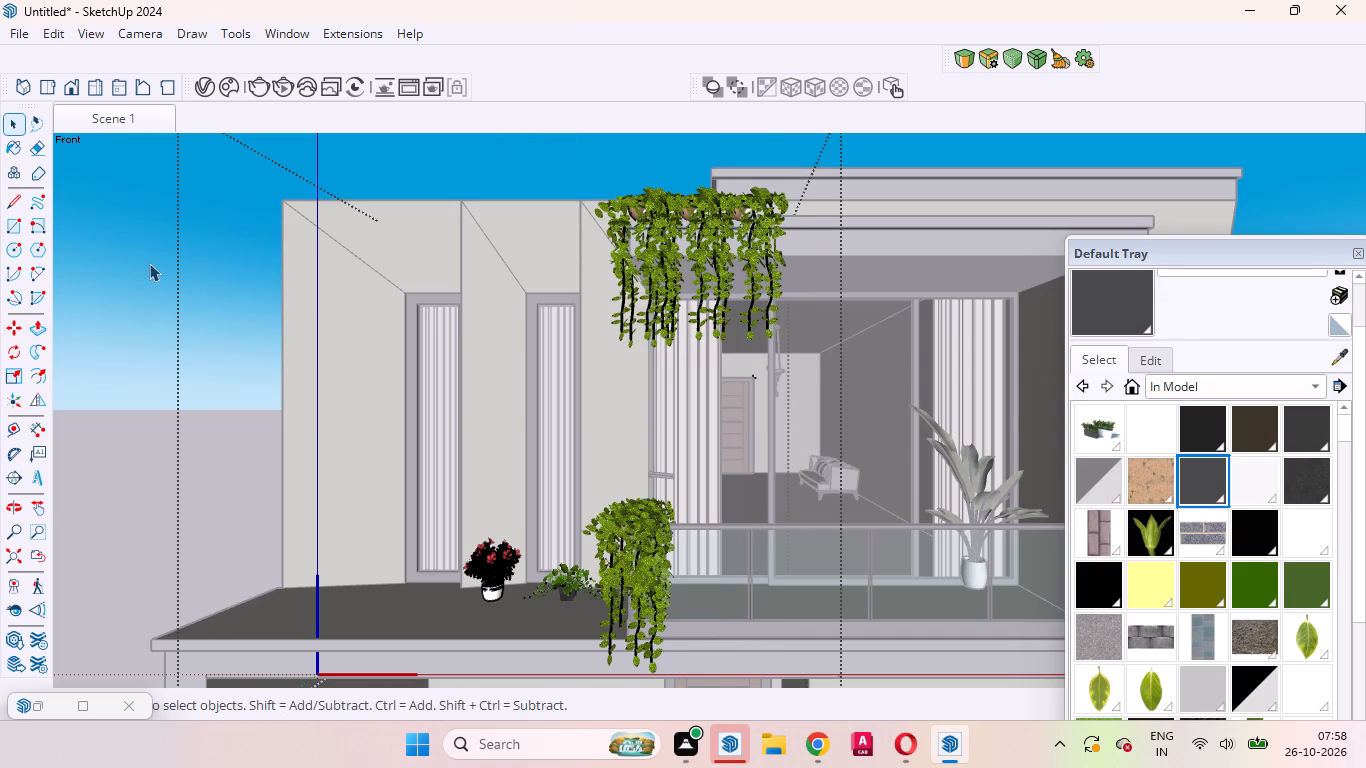
{"action": "left_click", "coordinate": [136, 112]}
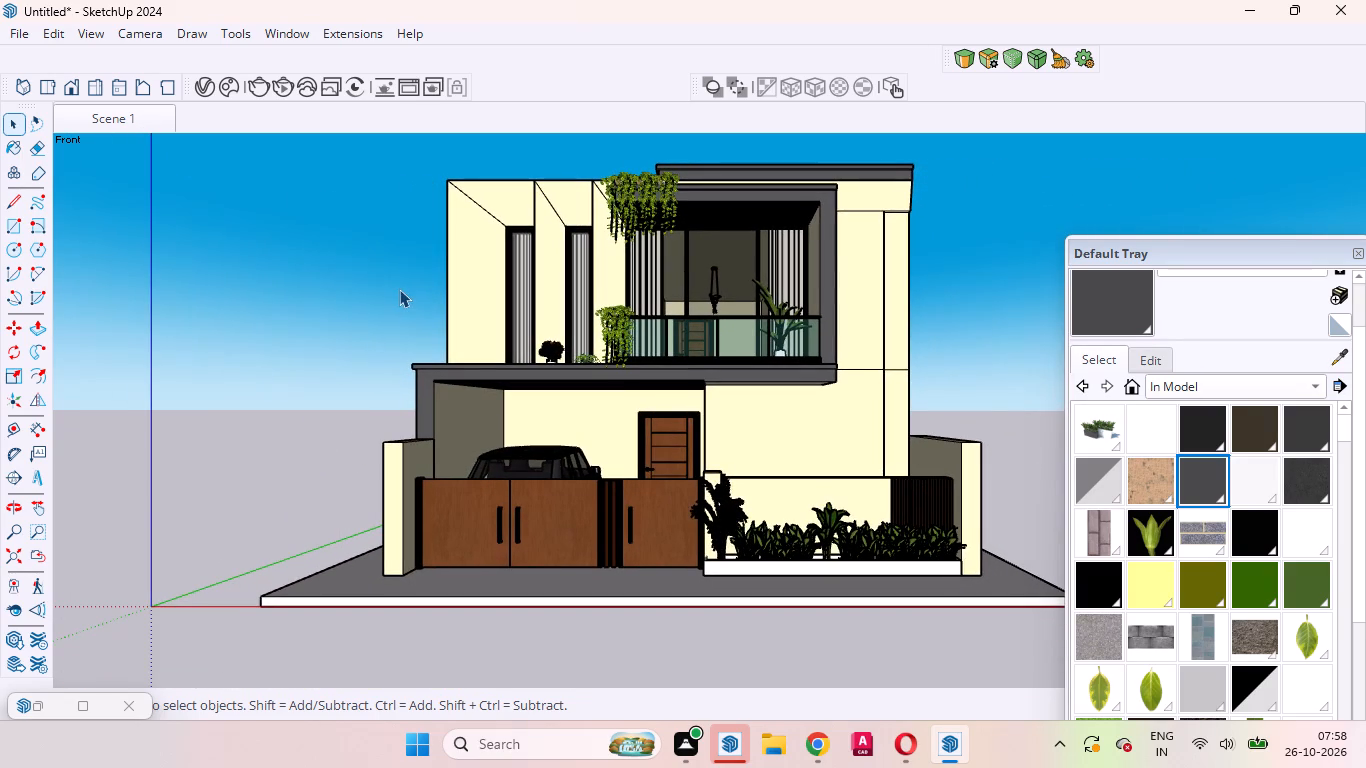
Copy the trailing plant at the balcony railing's corner along the slab edge, repeat it as a *2 array, and close the plant set.
{"action": "scroll", "coordinate": [540, 315], "scroll_direction": "up", "scroll_amount": 5}
{"action": "scroll", "coordinate": [541, 316], "scroll_direction": "down", "scroll_amount": 3}
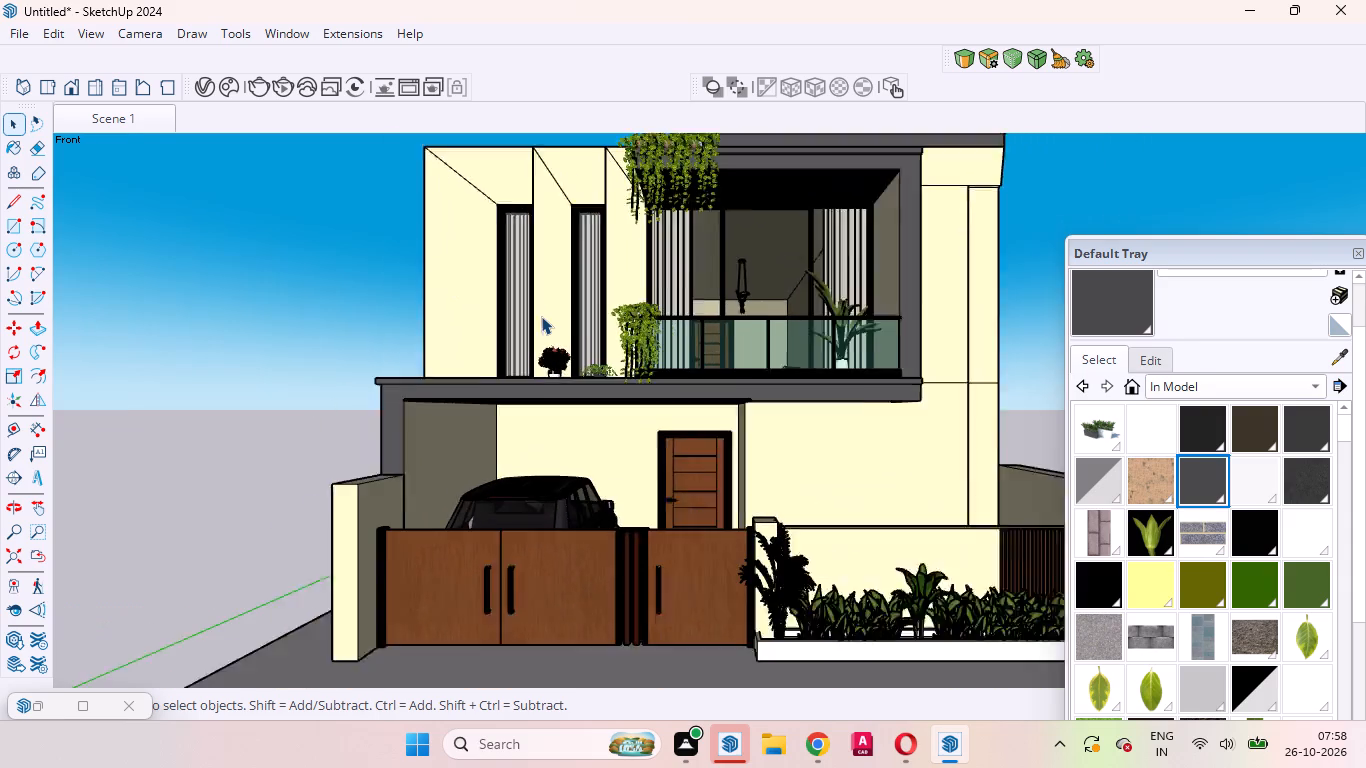
{"action": "scroll", "coordinate": [541, 316], "scroll_direction": "down", "scroll_amount": 2}
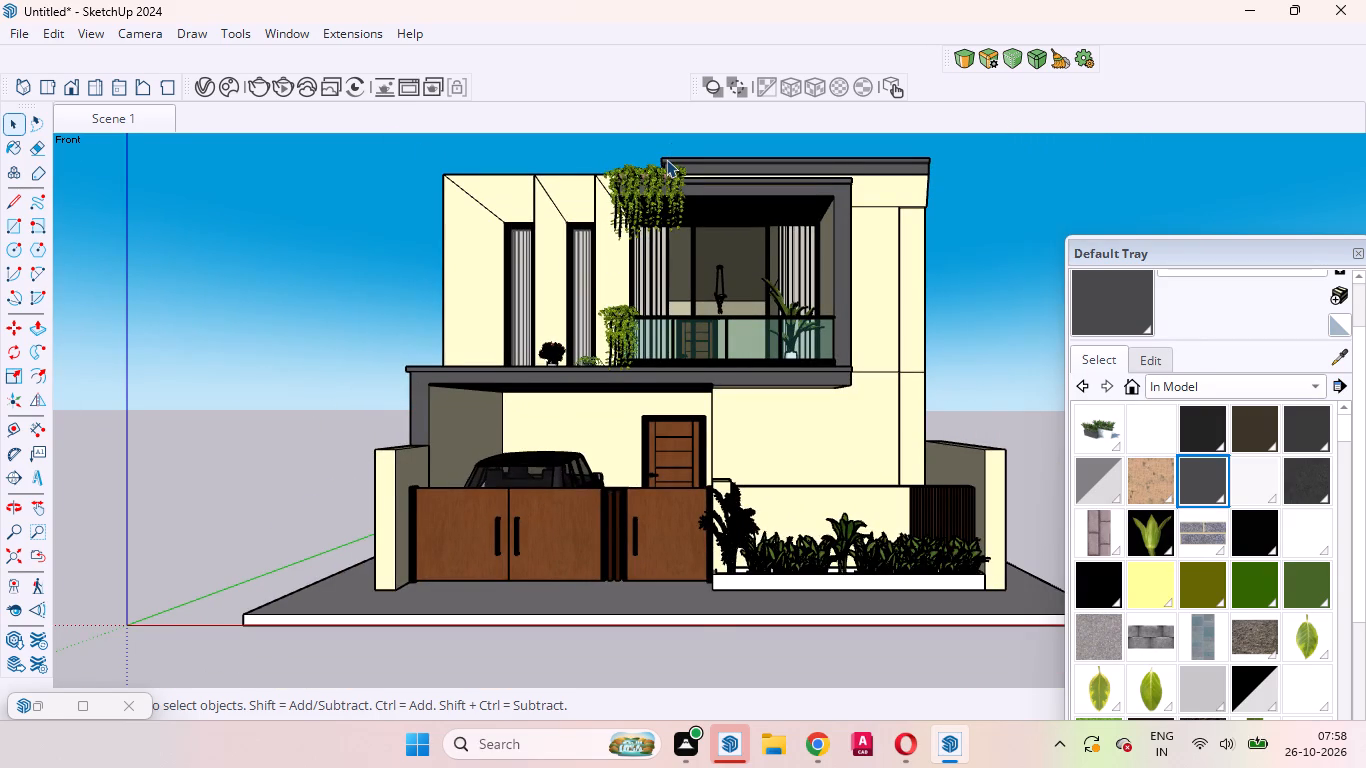
{"action": "scroll", "coordinate": [666, 159], "scroll_direction": "up", "scroll_amount": 5}
{"action": "scroll", "coordinate": [666, 176], "scroll_direction": "down", "scroll_amount": 3}
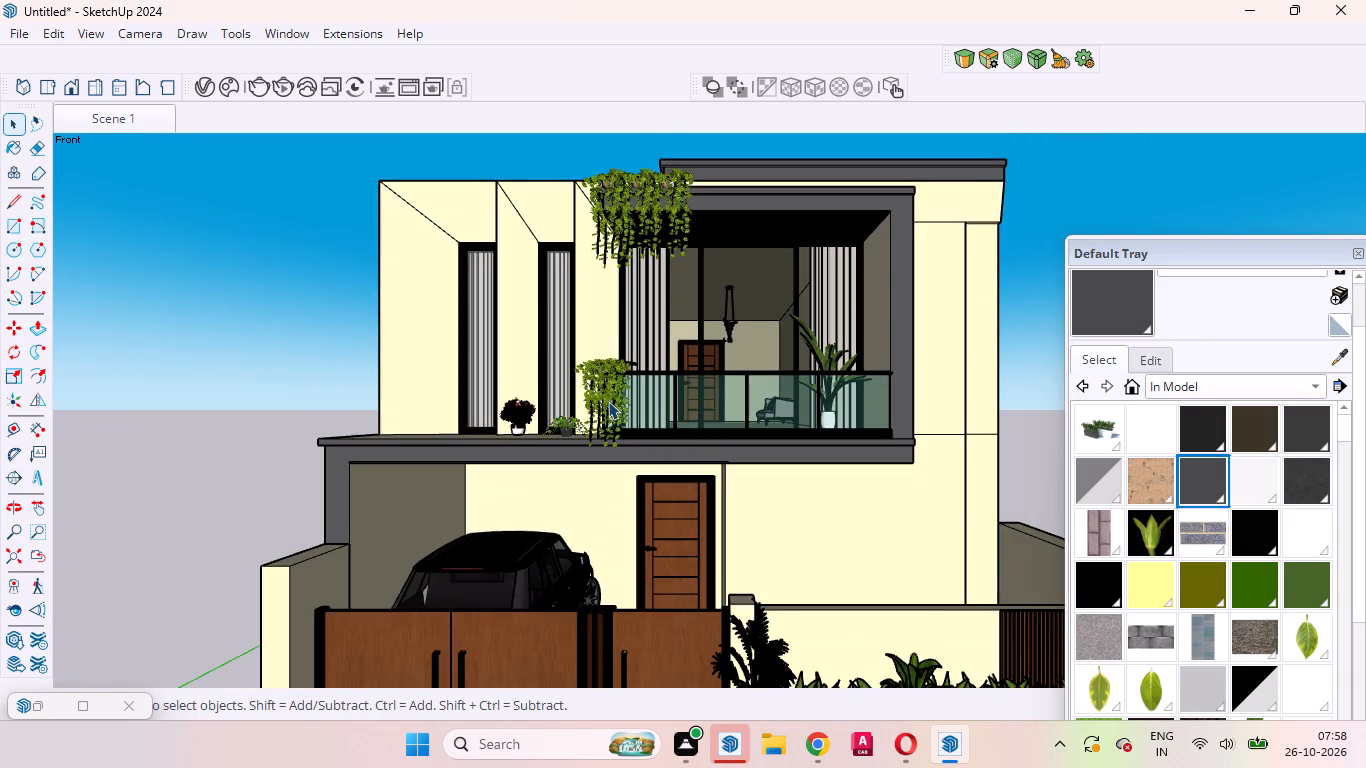
{"action": "scroll", "coordinate": [610, 396], "scroll_direction": "up", "scroll_amount": 8}
{"action": "left_click", "coordinate": [605, 376]}
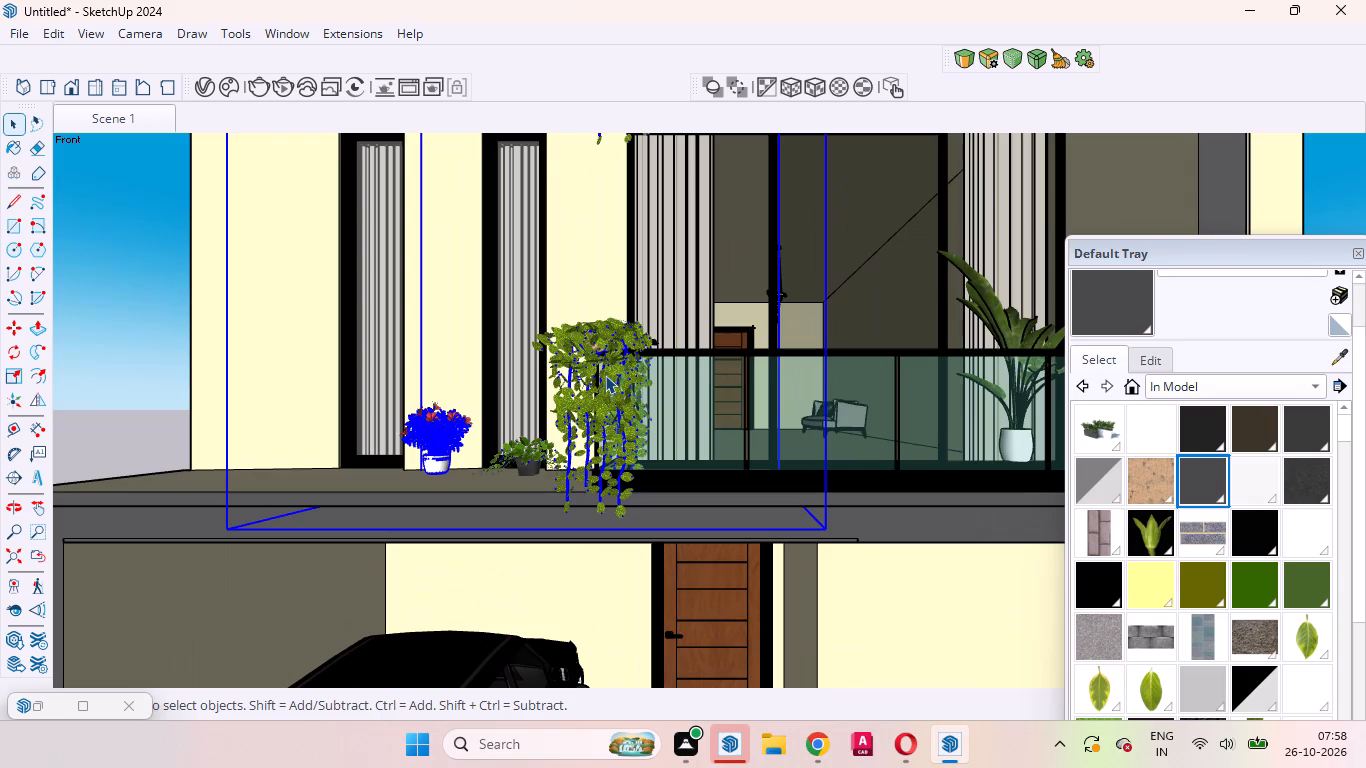
{"action": "double_click", "coordinate": [605, 375]}
{"action": "left_click", "coordinate": [603, 388]}
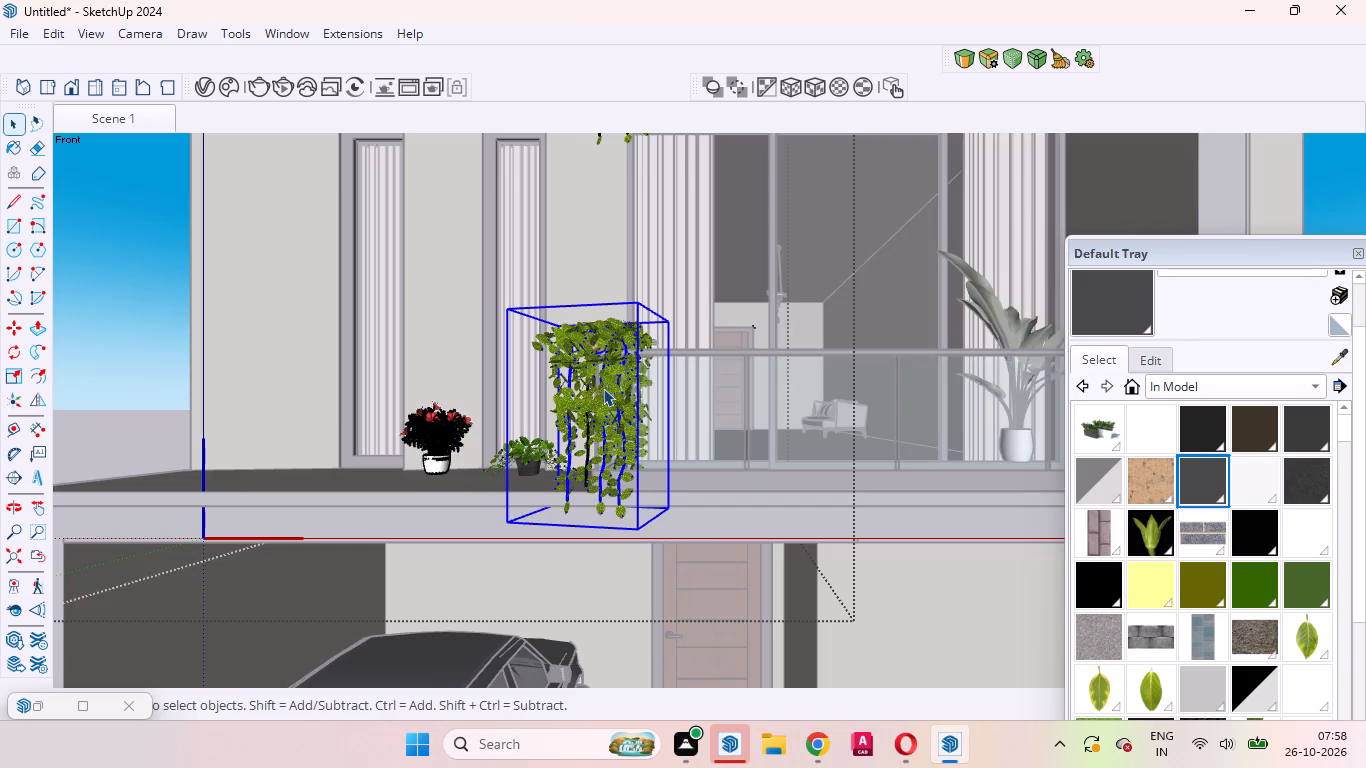
{"action": "key", "text": "m"}
{"action": "left_click", "coordinate": [603, 388]}
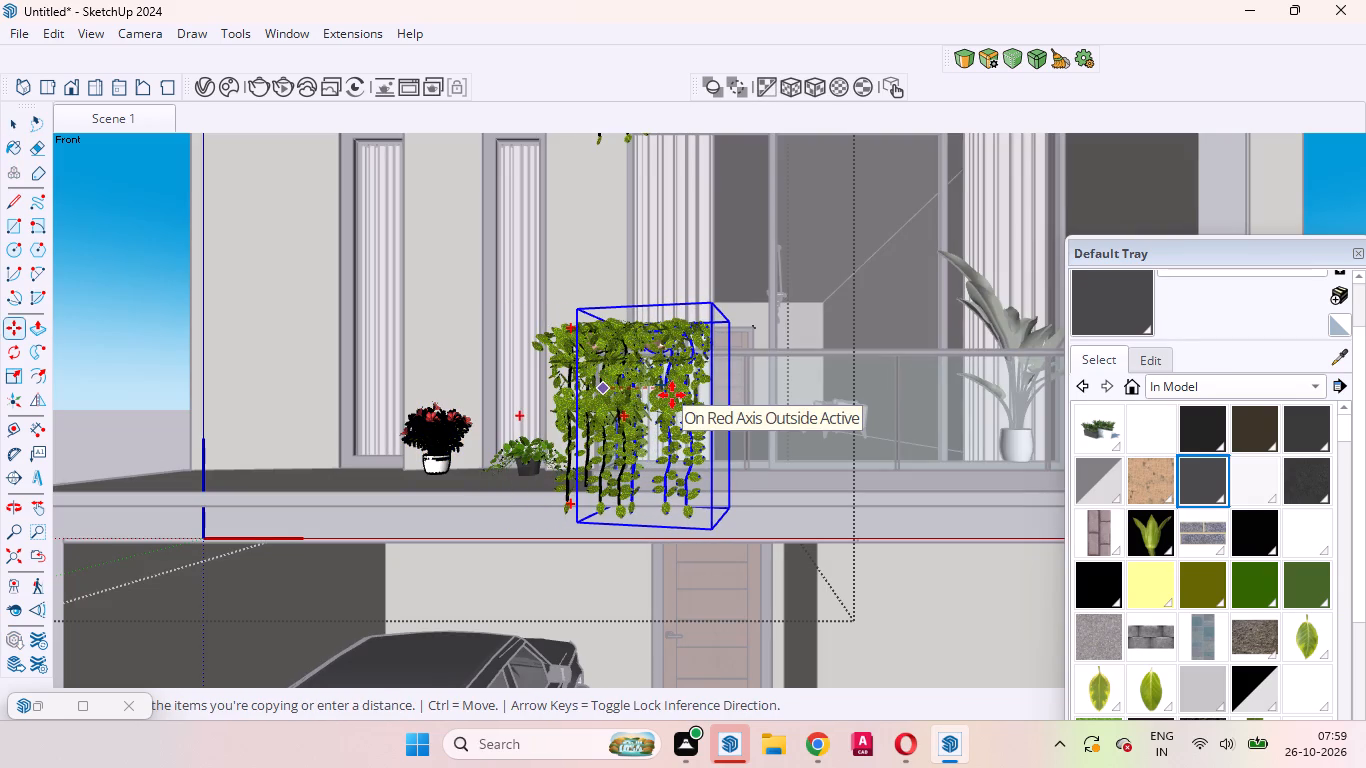
{"action": "left_click", "coordinate": [667, 398]}
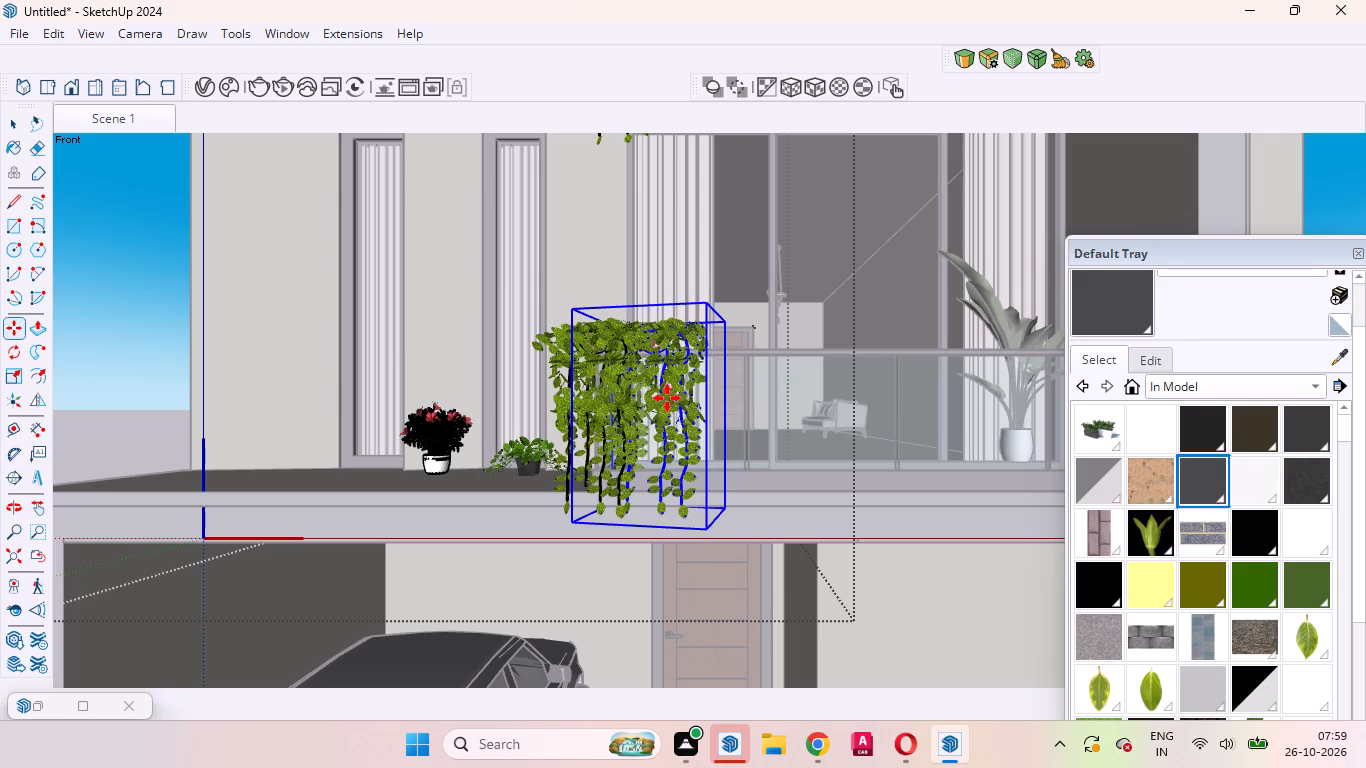
{"action": "key", "text": "shift+asterisk"}
{"action": "key", "text": "2"}
{"action": "key", "text": "Return"}
{"action": "key", "text": "space"}
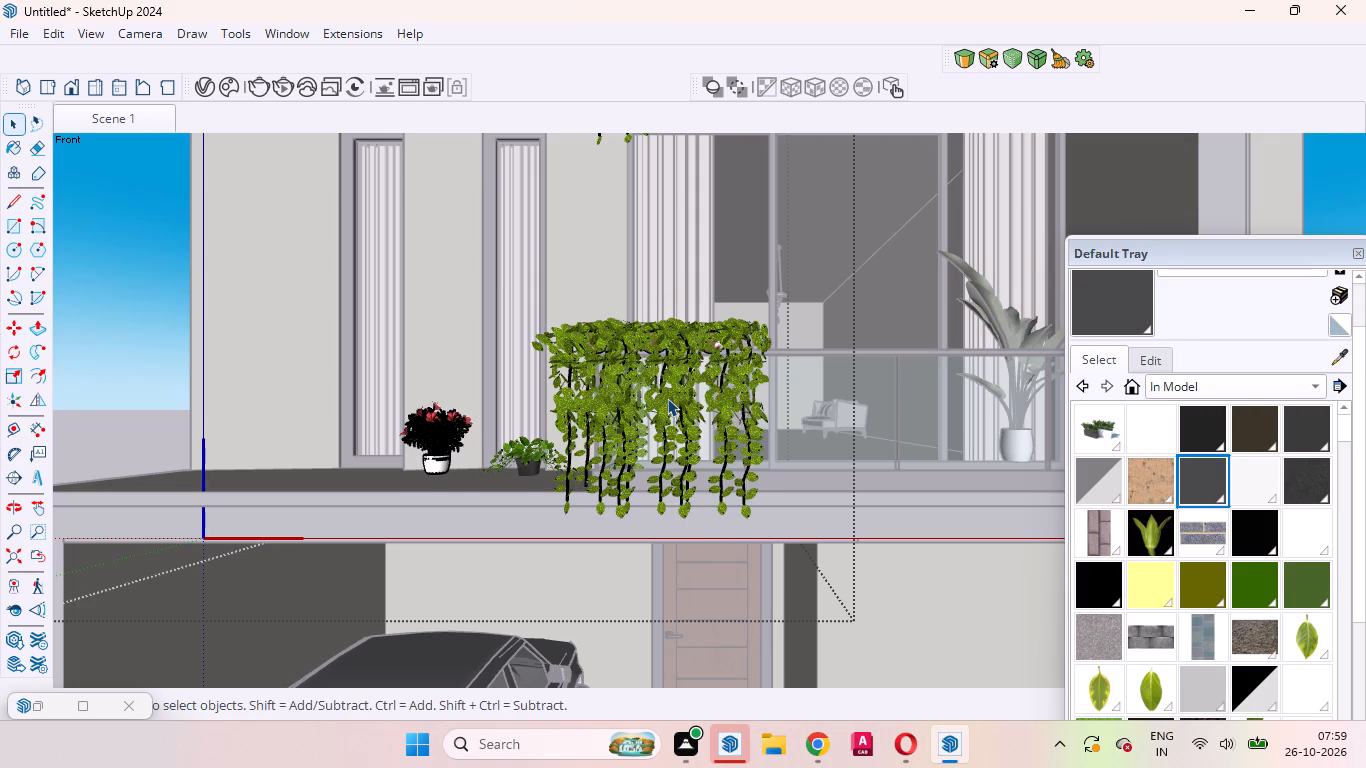
{"action": "scroll", "coordinate": [667, 398], "scroll_direction": "down", "scroll_amount": 17}
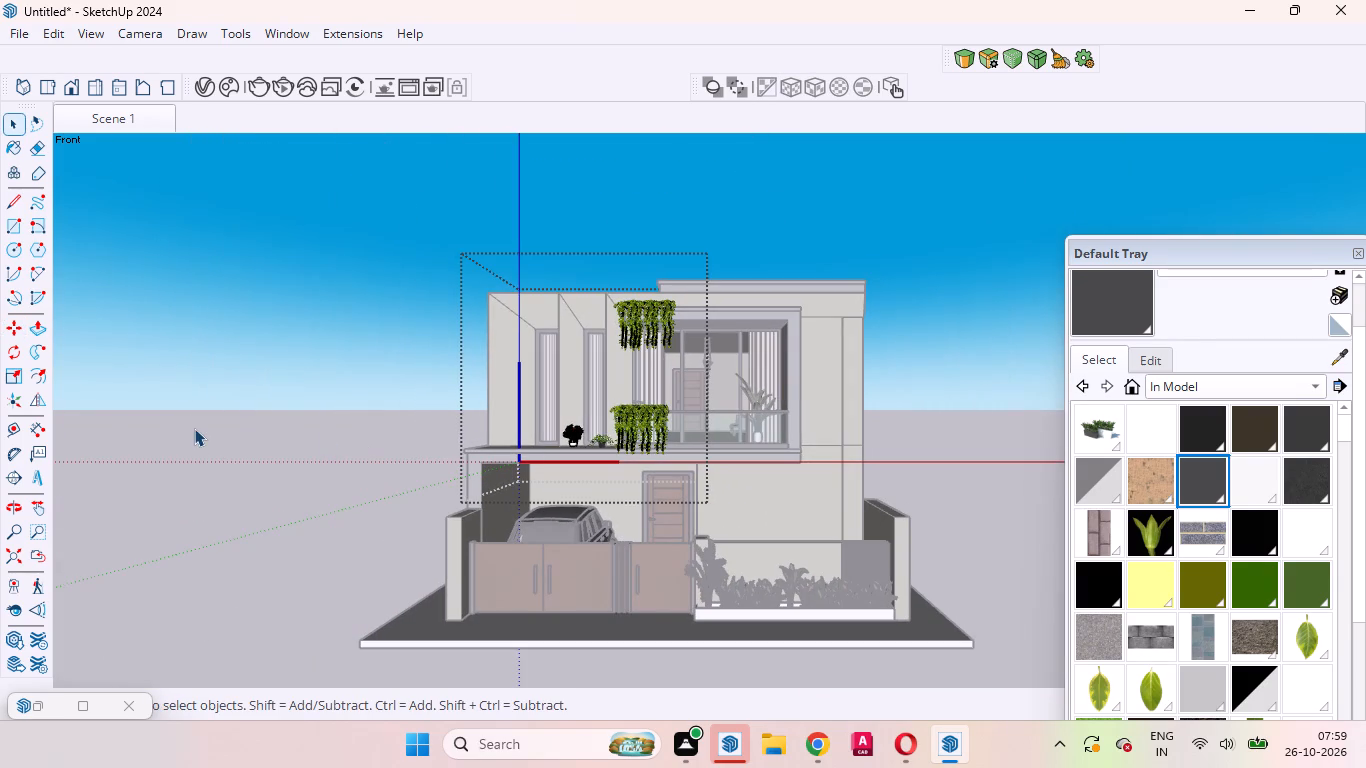
{"action": "double_click", "coordinate": [194, 428]}
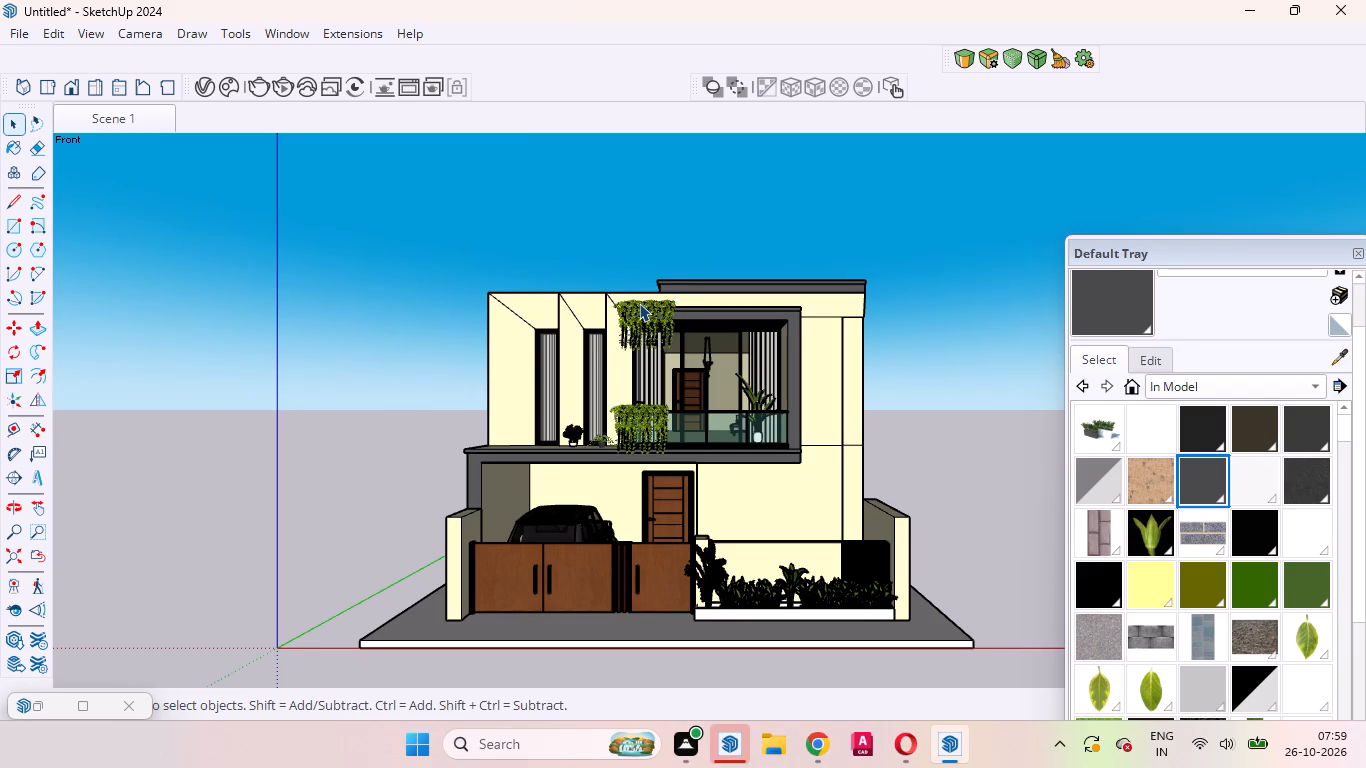
Open the plant set and delete the three trailing plants hanging along the balcony canopy's front edge.
{"action": "scroll", "coordinate": [639, 303], "scroll_direction": "up", "scroll_amount": 9, "text": "ctrl"}
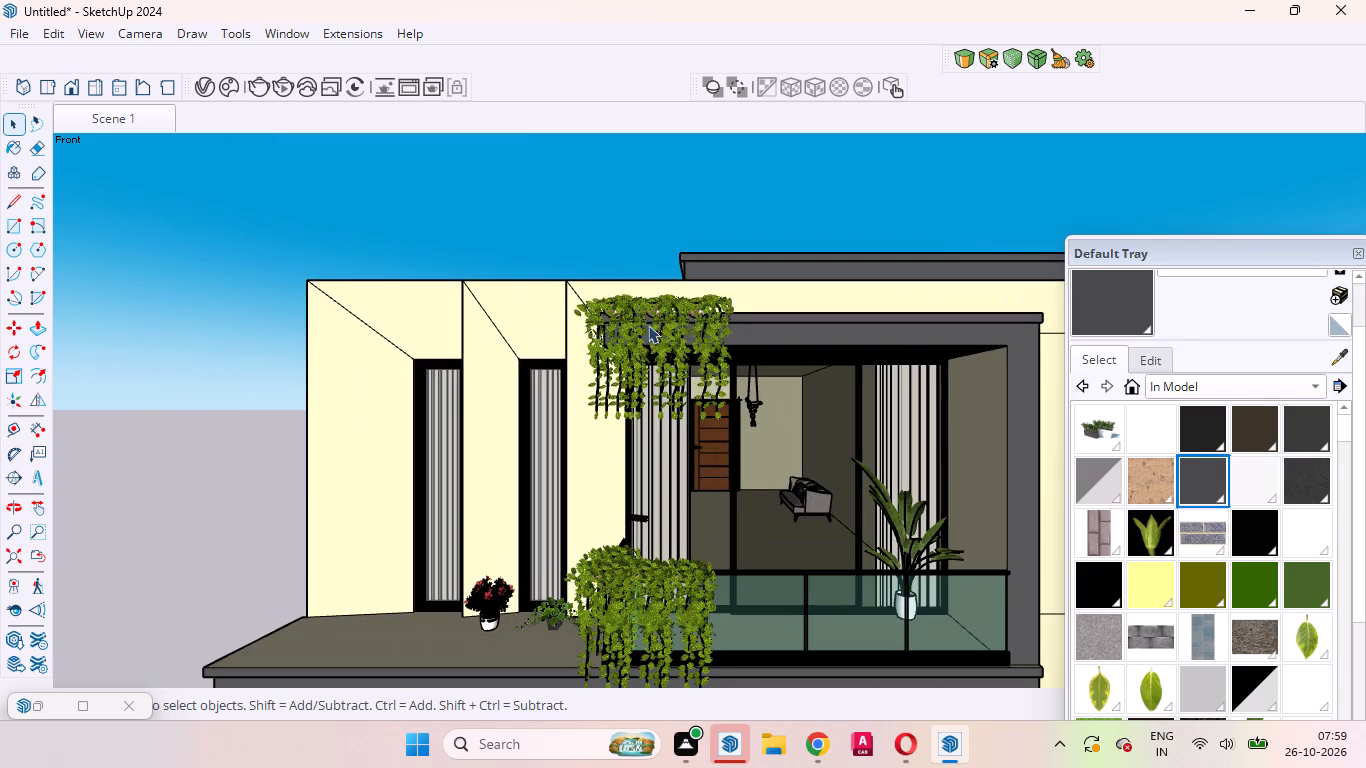
{"action": "left_click", "coordinate": [698, 363]}
{"action": "double_click", "coordinate": [698, 363]}
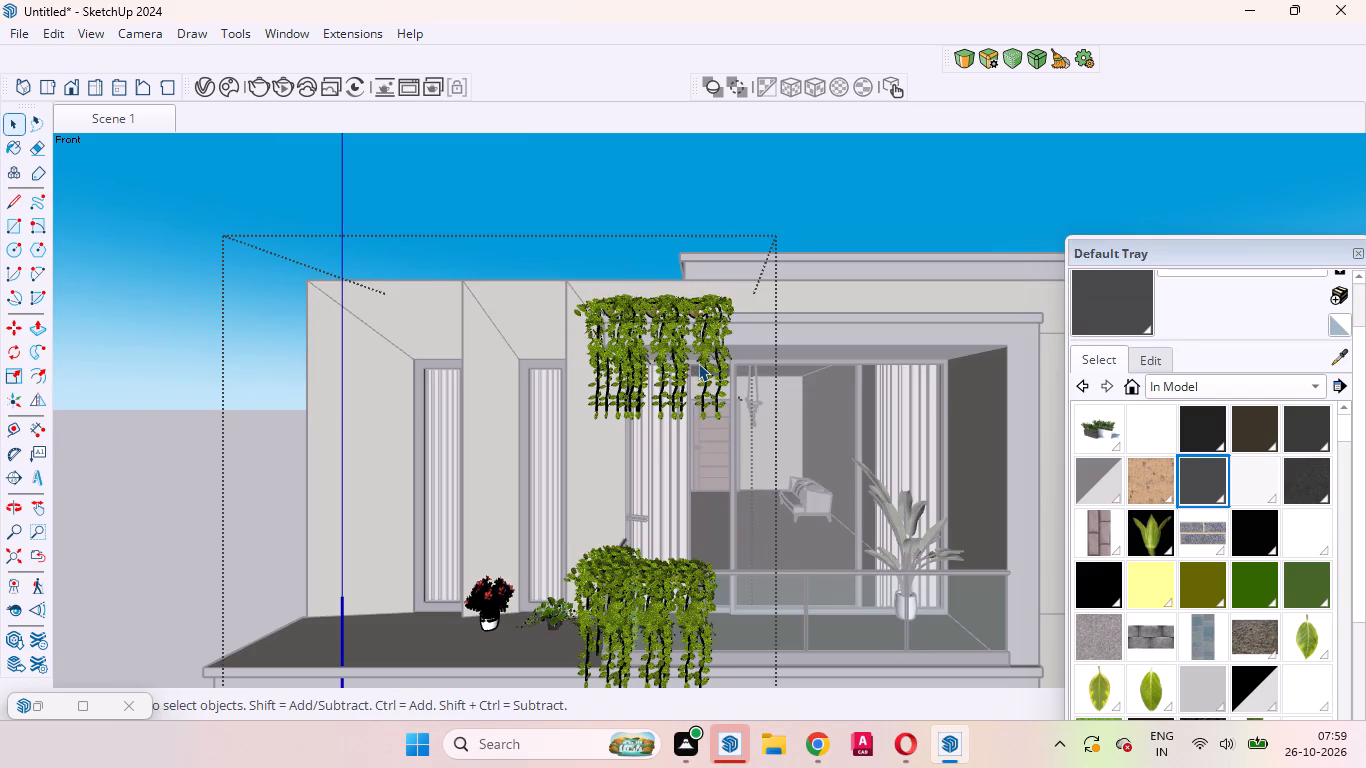
{"action": "left_click", "coordinate": [698, 363]}
{"action": "key", "text": "Delete"}
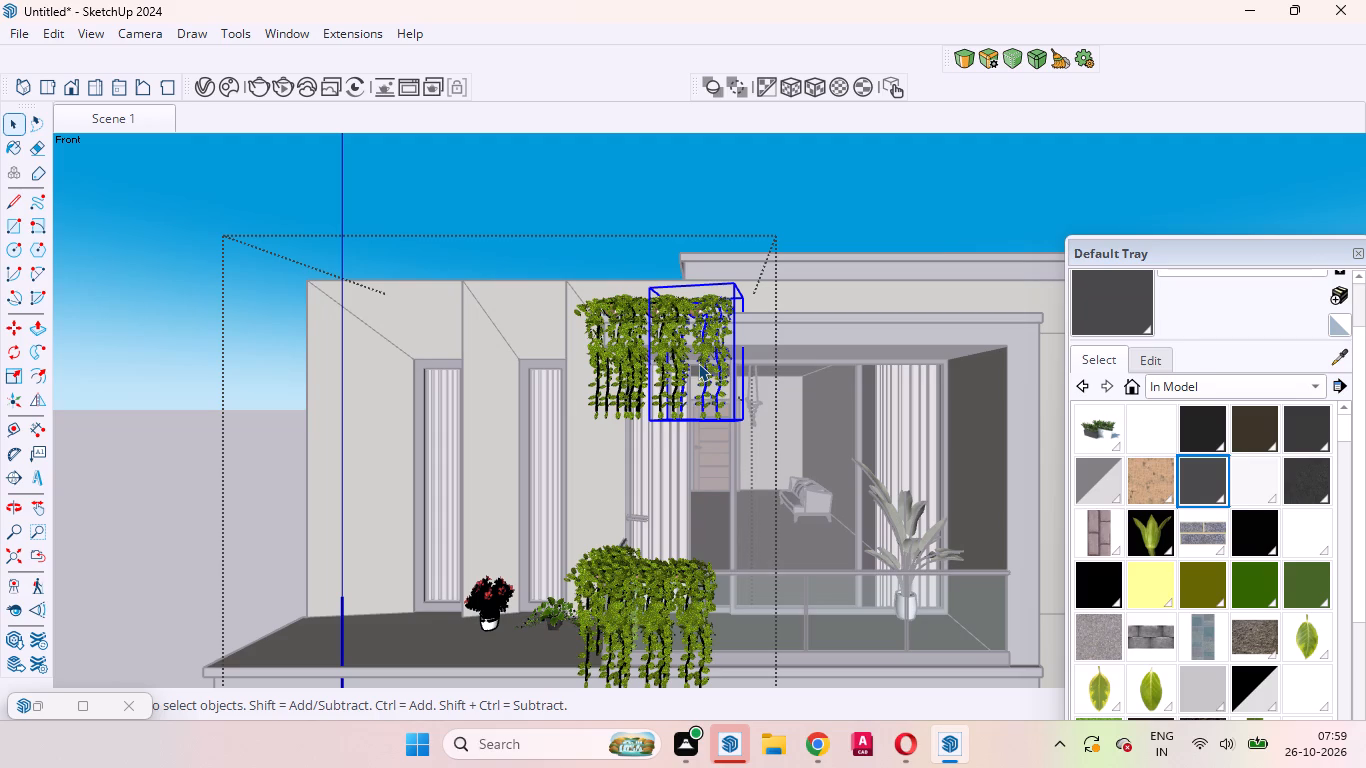
{"action": "left_click", "coordinate": [674, 357]}
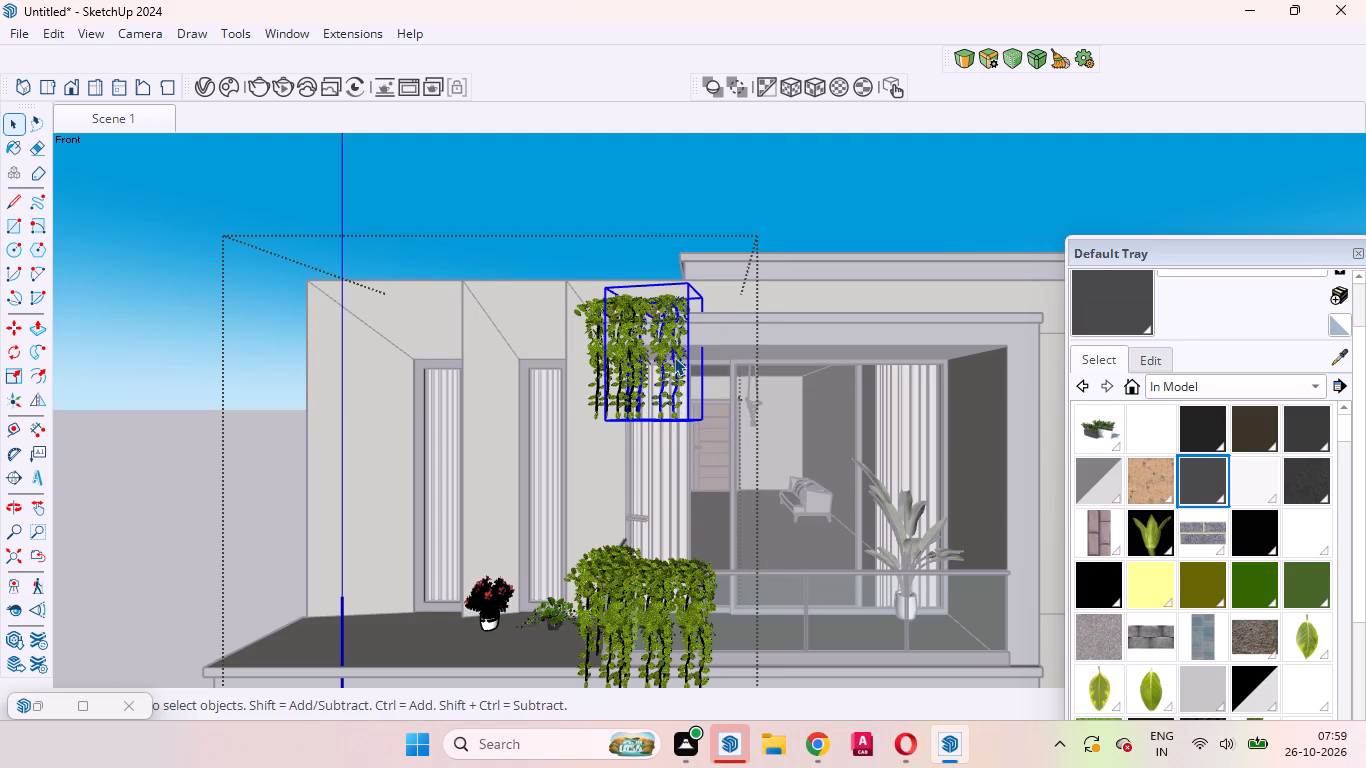
{"action": "key", "text": "Delete"}
{"action": "left_click", "coordinate": [616, 361]}
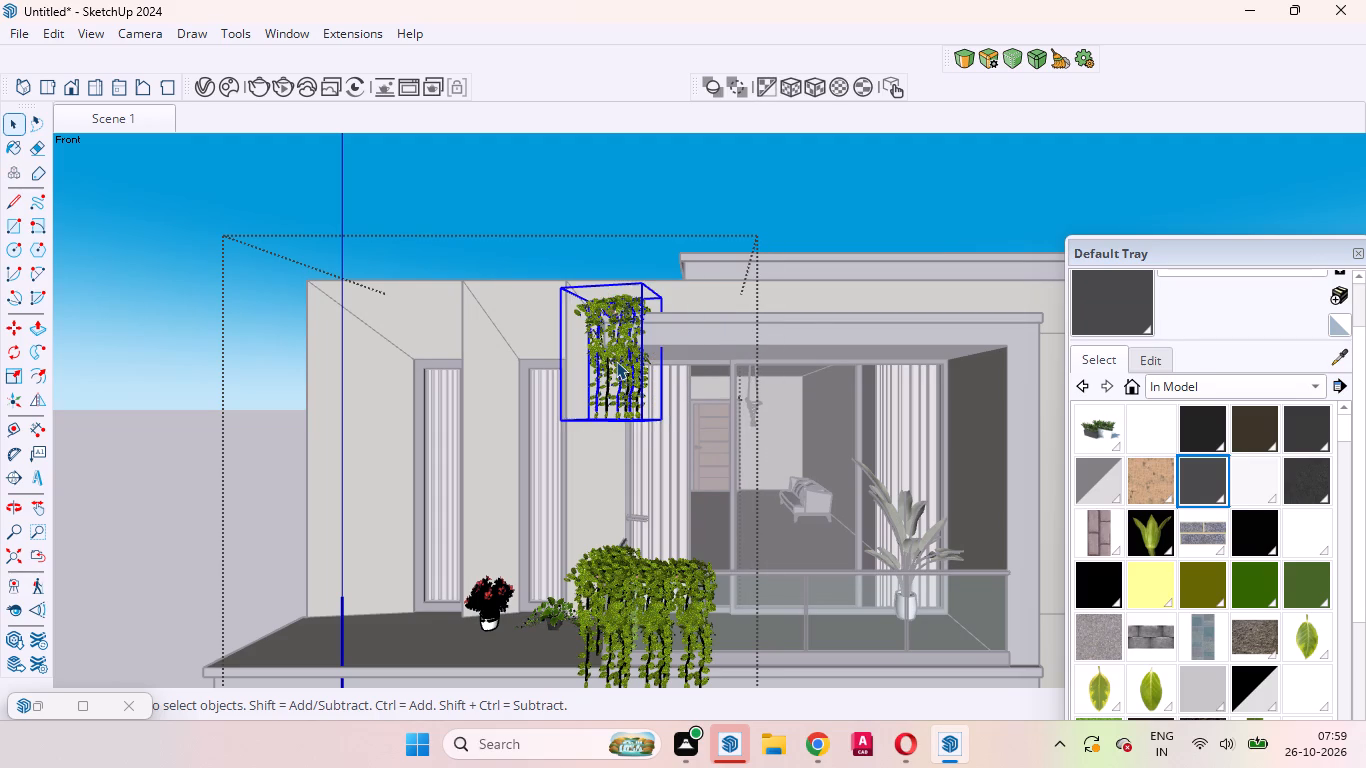
{"action": "key", "text": "Delete"}
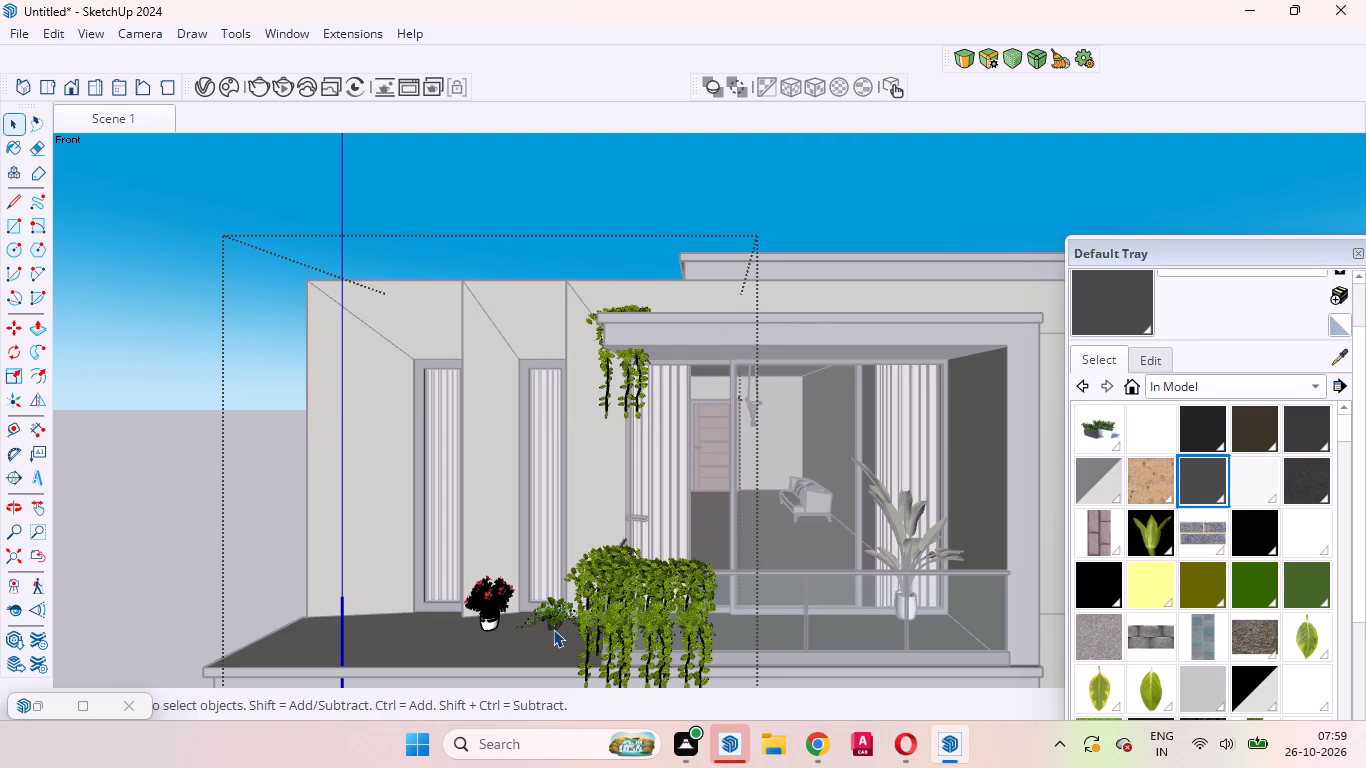
Delete the red-flowering potted plant beside the narrow windows on the front slab and close the plant set.
{"action": "left_click", "coordinate": [502, 592]}
{"action": "key", "text": "Delete"}
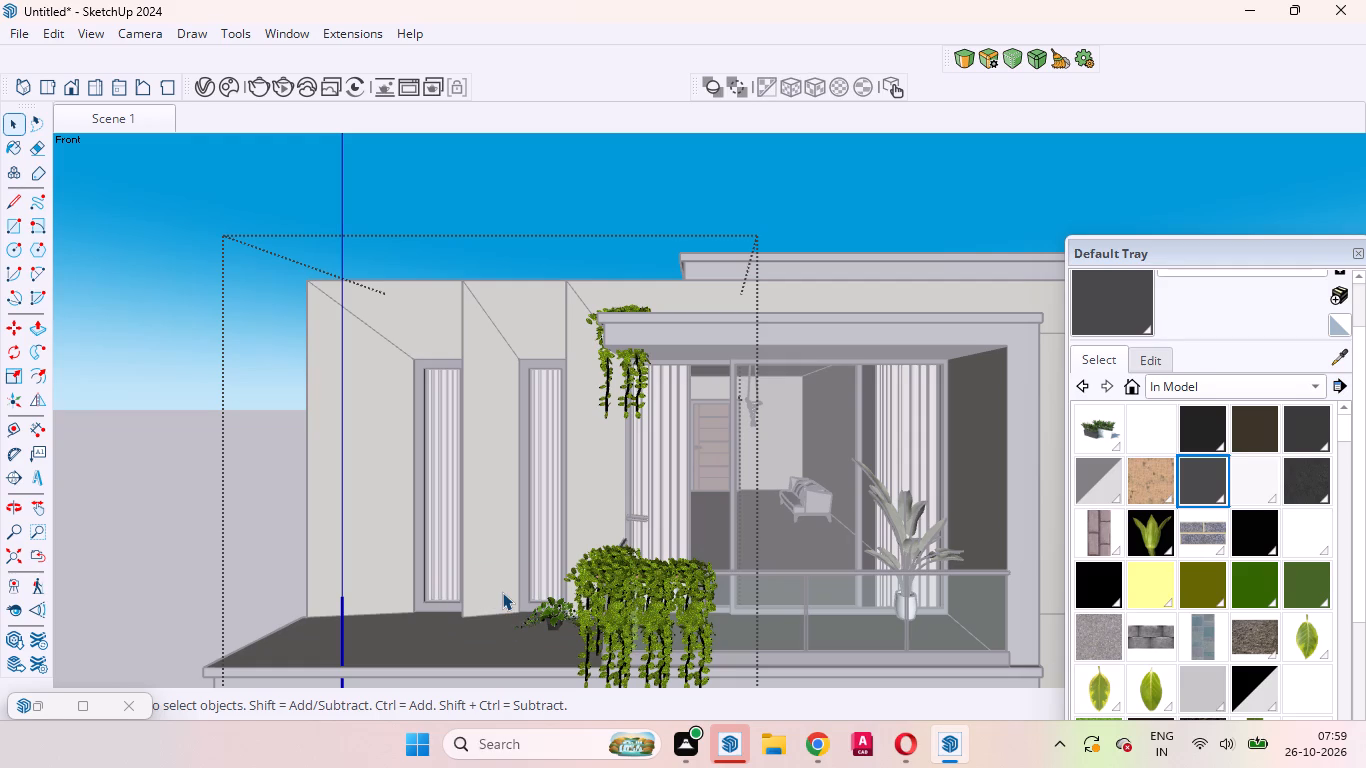
{"action": "scroll", "coordinate": [552, 616], "scroll_direction": "up", "scroll_amount": 6}
{"action": "scroll", "coordinate": [552, 616], "scroll_direction": "down", "scroll_amount": 17}
{"action": "left_click", "coordinate": [260, 604]}
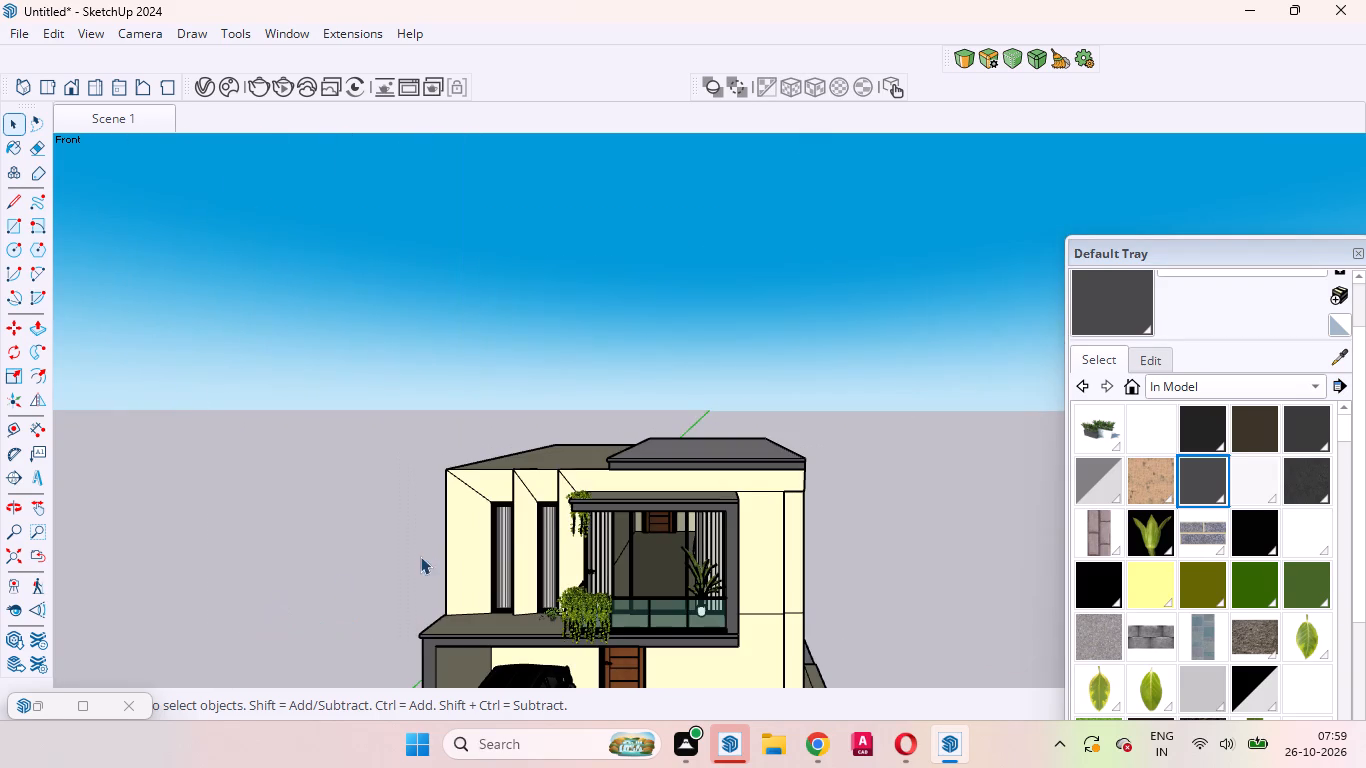
Reopen the plant set, delete the last trailing plant at the balcony canopy's corner, and close the set.
{"action": "scroll", "coordinate": [549, 514], "scroll_direction": "up", "scroll_amount": 14}
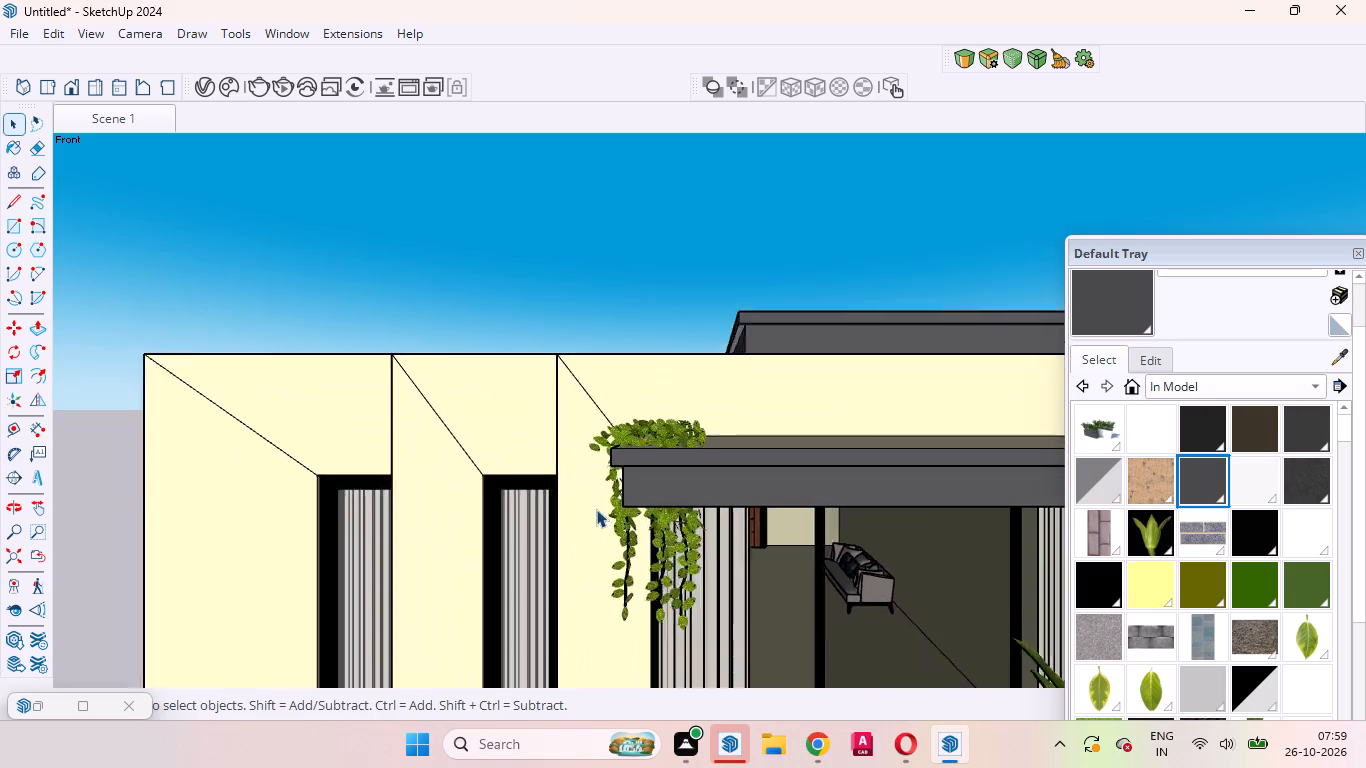
{"action": "scroll", "coordinate": [596, 509], "scroll_direction": "up", "scroll_amount": 6}
{"action": "left_click", "coordinate": [628, 513]}
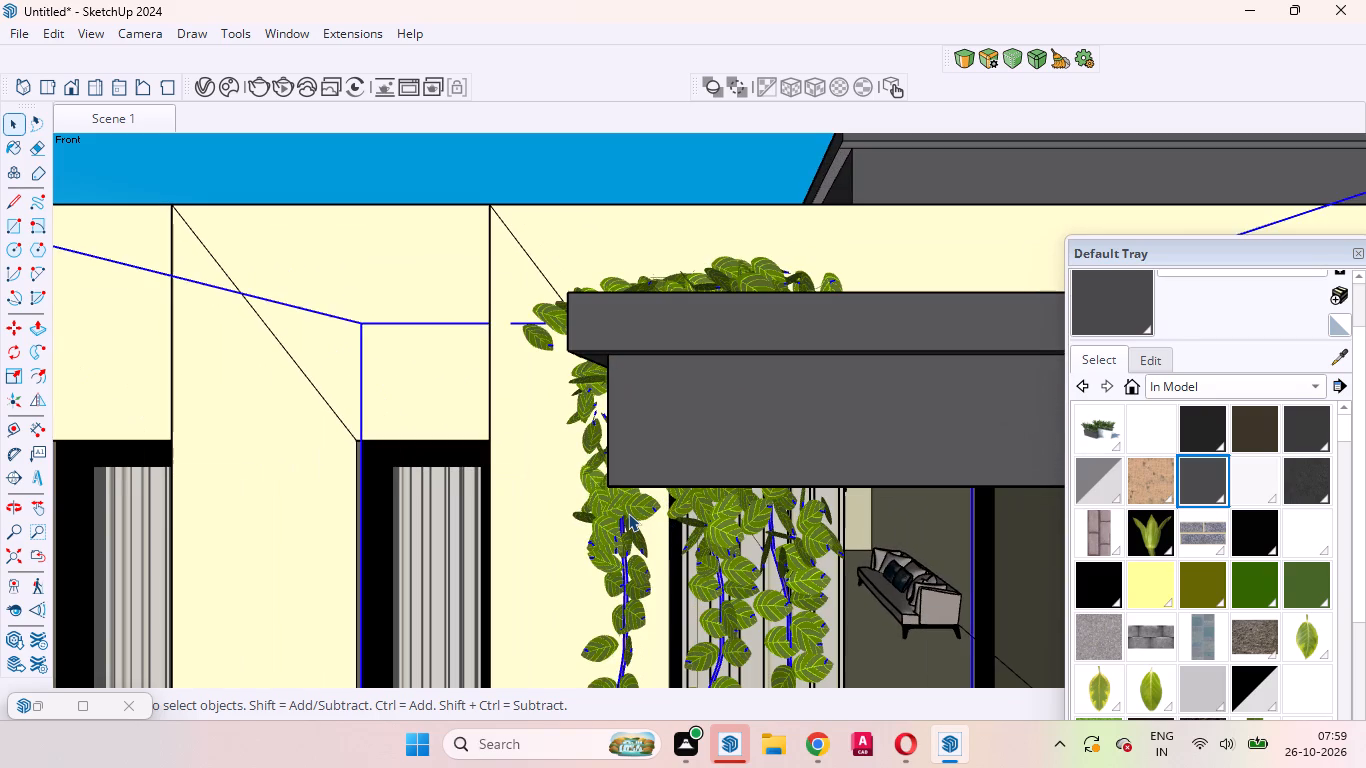
{"action": "double_click", "coordinate": [628, 513]}
{"action": "key", "text": "Delete"}
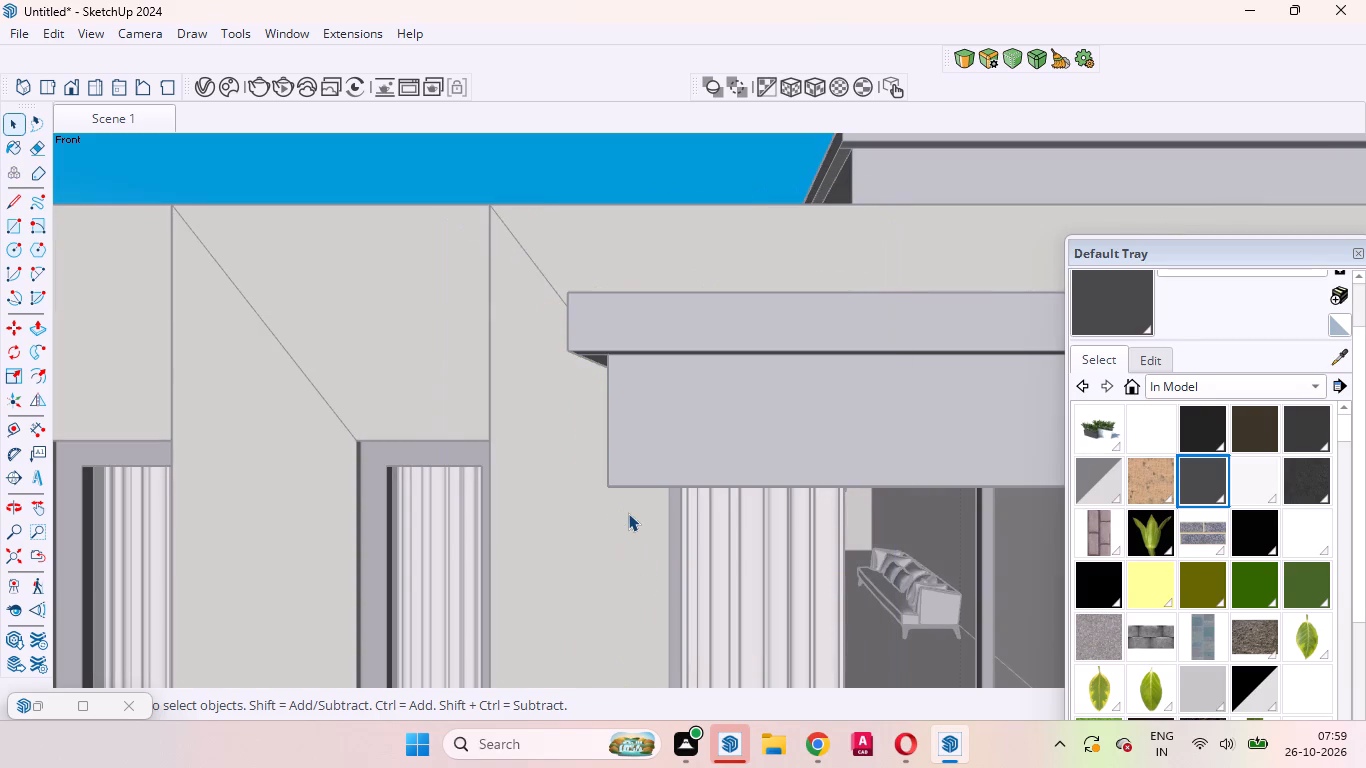
{"action": "scroll", "coordinate": [635, 513], "scroll_direction": "down", "scroll_amount": 19}
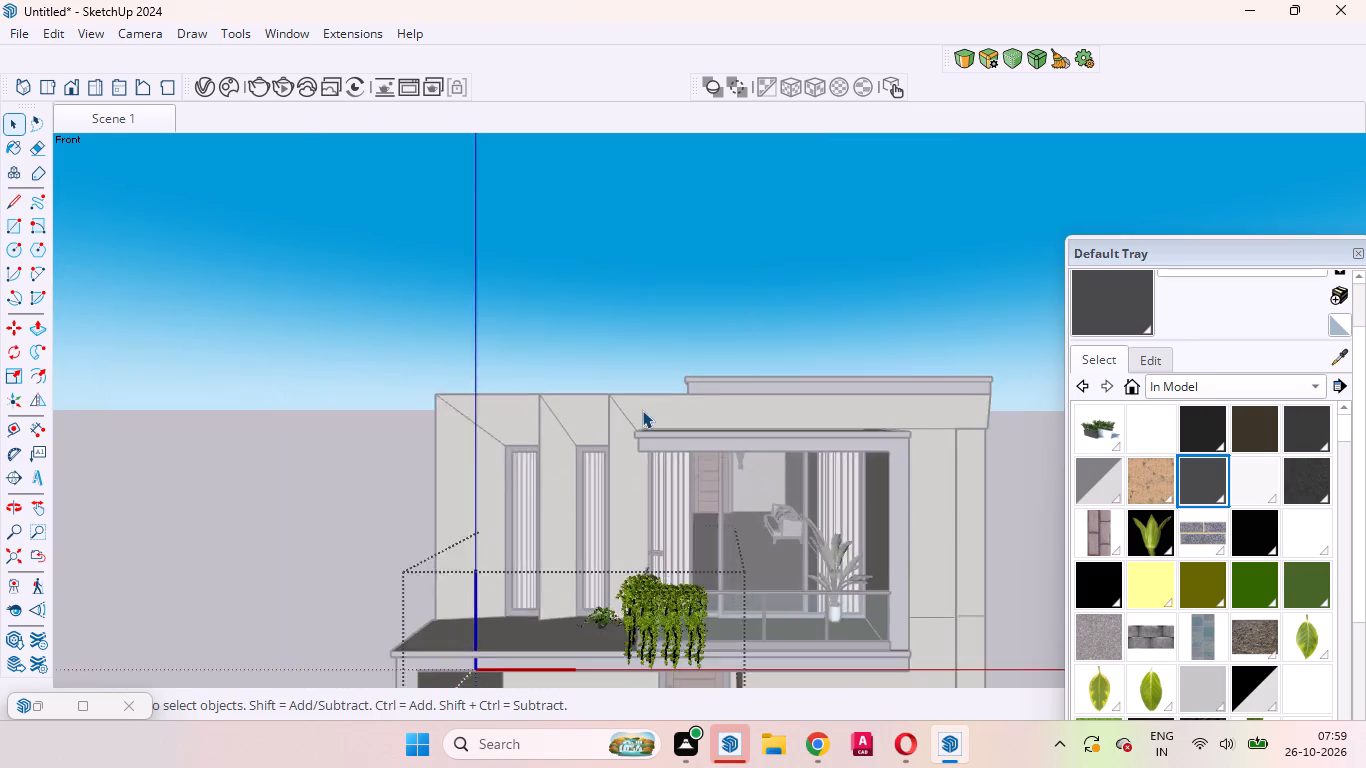
{"action": "scroll", "coordinate": [642, 410], "scroll_direction": "down", "scroll_amount": 7}
{"action": "double_click", "coordinate": [477, 464]}
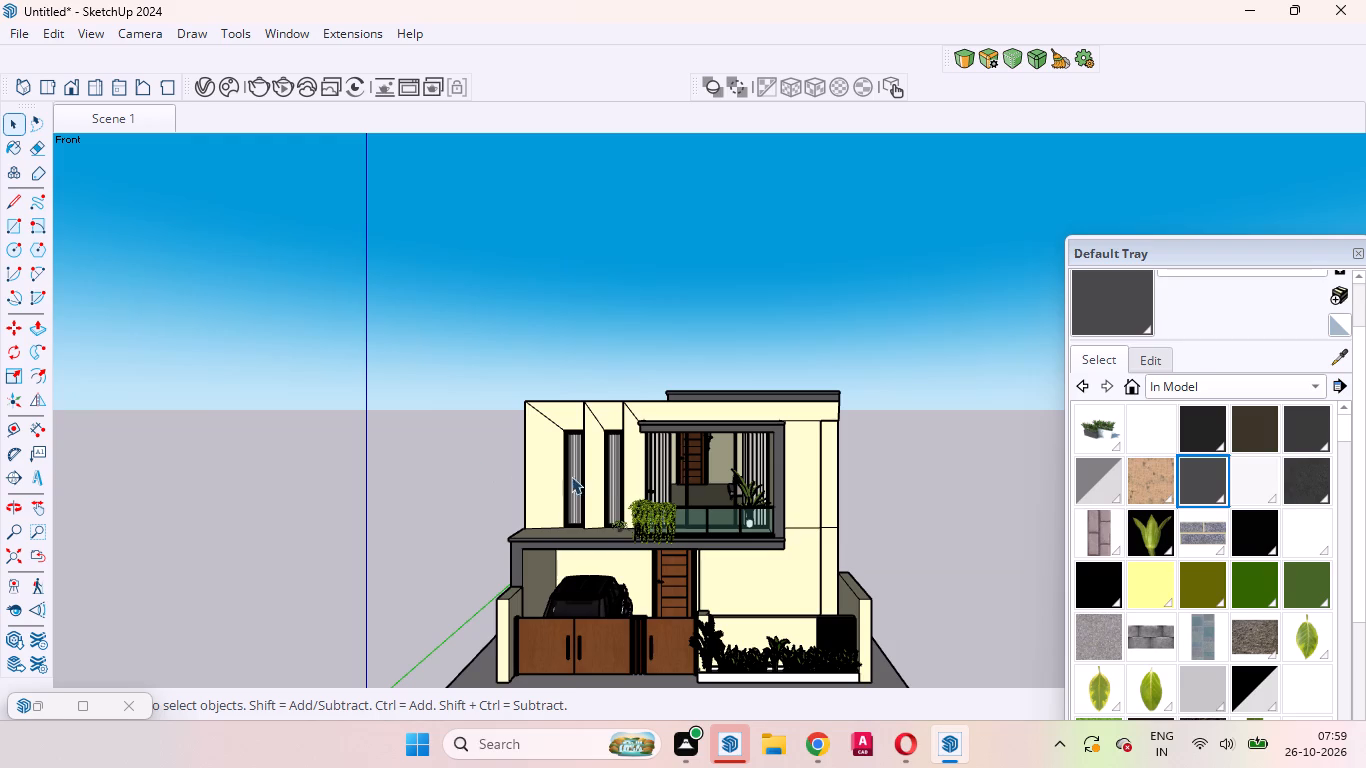
Examine the balcony and its railing plants from several distances, and review the elevation from the saved Scene 1 view.
{"action": "scroll", "coordinate": [609, 507], "scroll_direction": "up", "scroll_amount": 10}
{"action": "scroll", "coordinate": [627, 554], "scroll_direction": "down", "scroll_amount": 4}
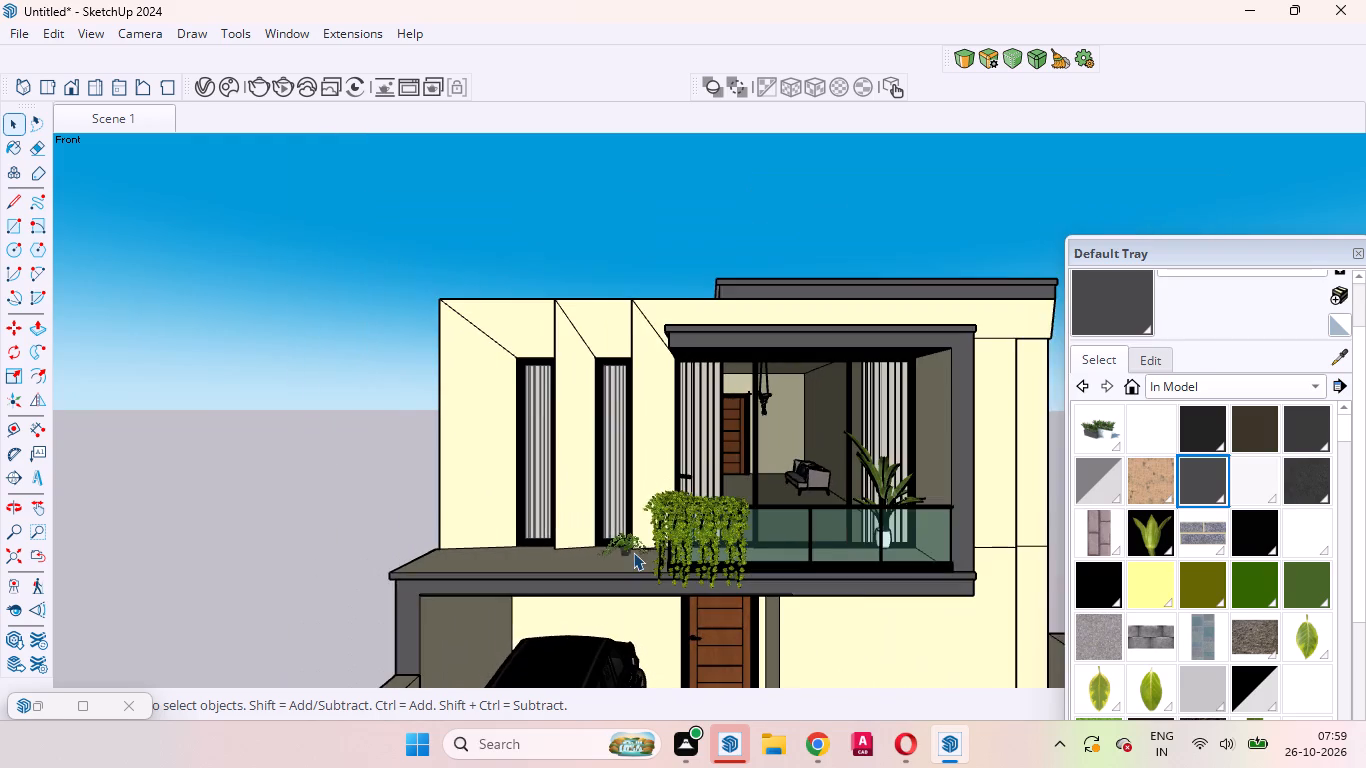
{"action": "middle_click_drag", "start_coordinate": [633, 552], "coordinate": [622, 552]}
{"action": "scroll", "coordinate": [645, 537], "scroll_direction": "down", "scroll_amount": 4}
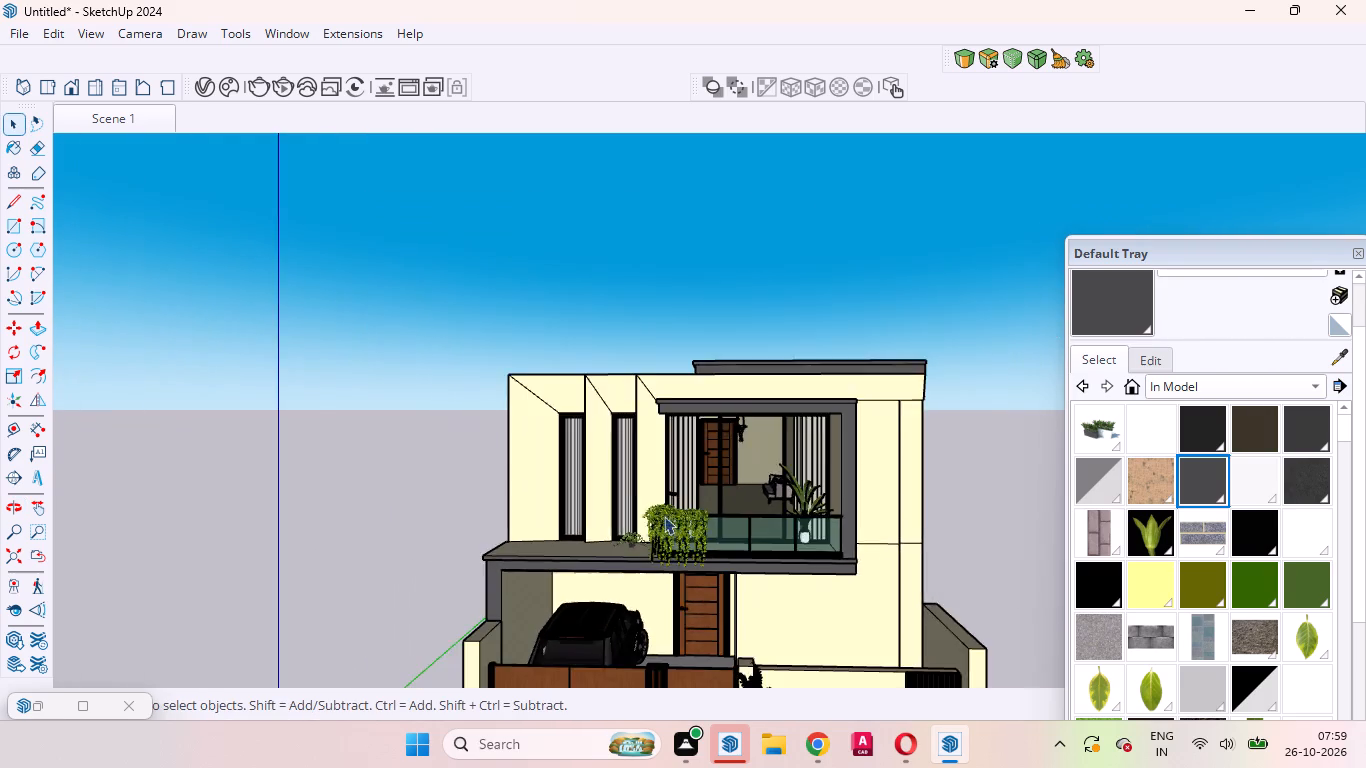
{"action": "scroll", "coordinate": [664, 516], "scroll_direction": "down", "scroll_amount": 5}
{"action": "scroll", "coordinate": [682, 514], "scroll_direction": "up", "scroll_amount": 9}
{"action": "scroll", "coordinate": [682, 514], "scroll_direction": "down", "scroll_amount": 6}
{"action": "middle_click_drag", "start_coordinate": [682, 514], "coordinate": [677, 509]}
{"action": "scroll", "coordinate": [677, 509], "scroll_direction": "up", "scroll_amount": 1}
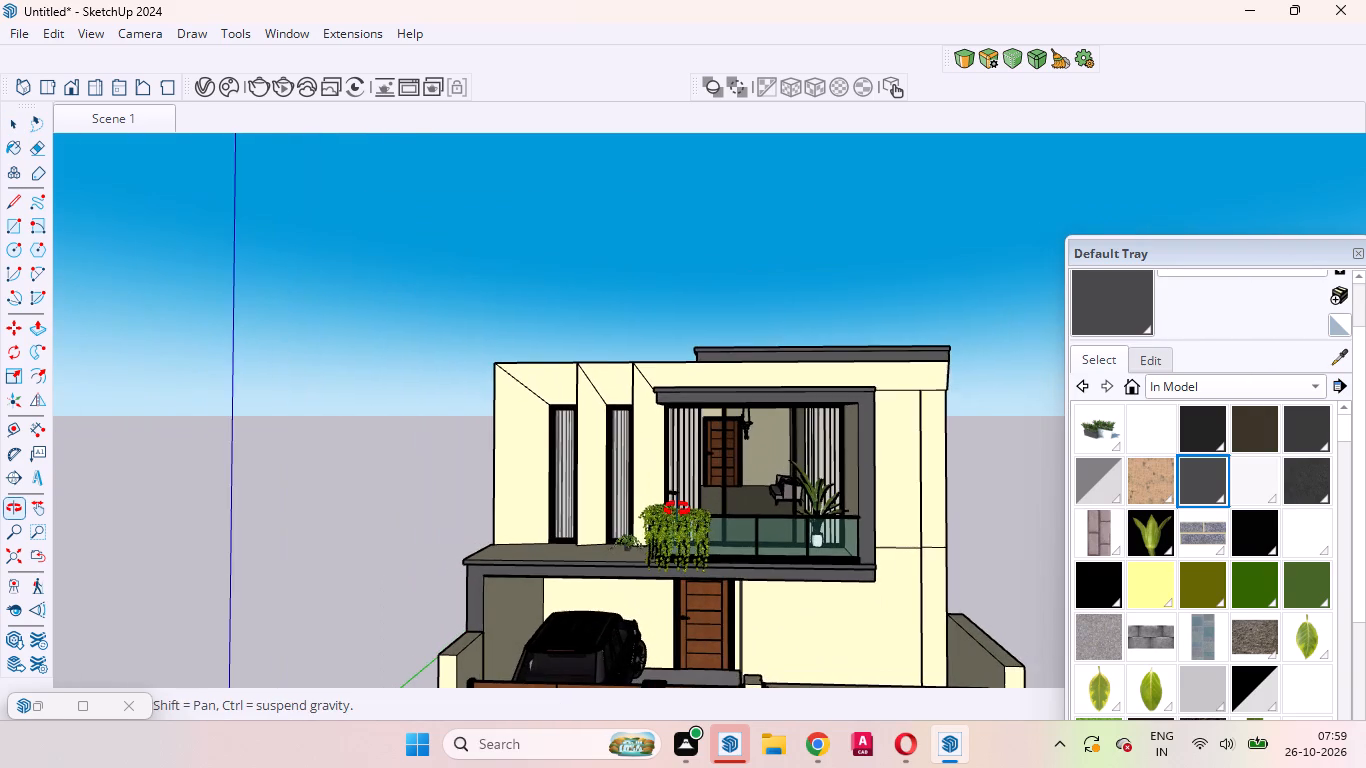
{"action": "middle_click_drag", "start_coordinate": [677, 509], "coordinate": [669, 511]}
{"action": "scroll", "coordinate": [683, 537], "scroll_direction": "down", "scroll_amount": 13}
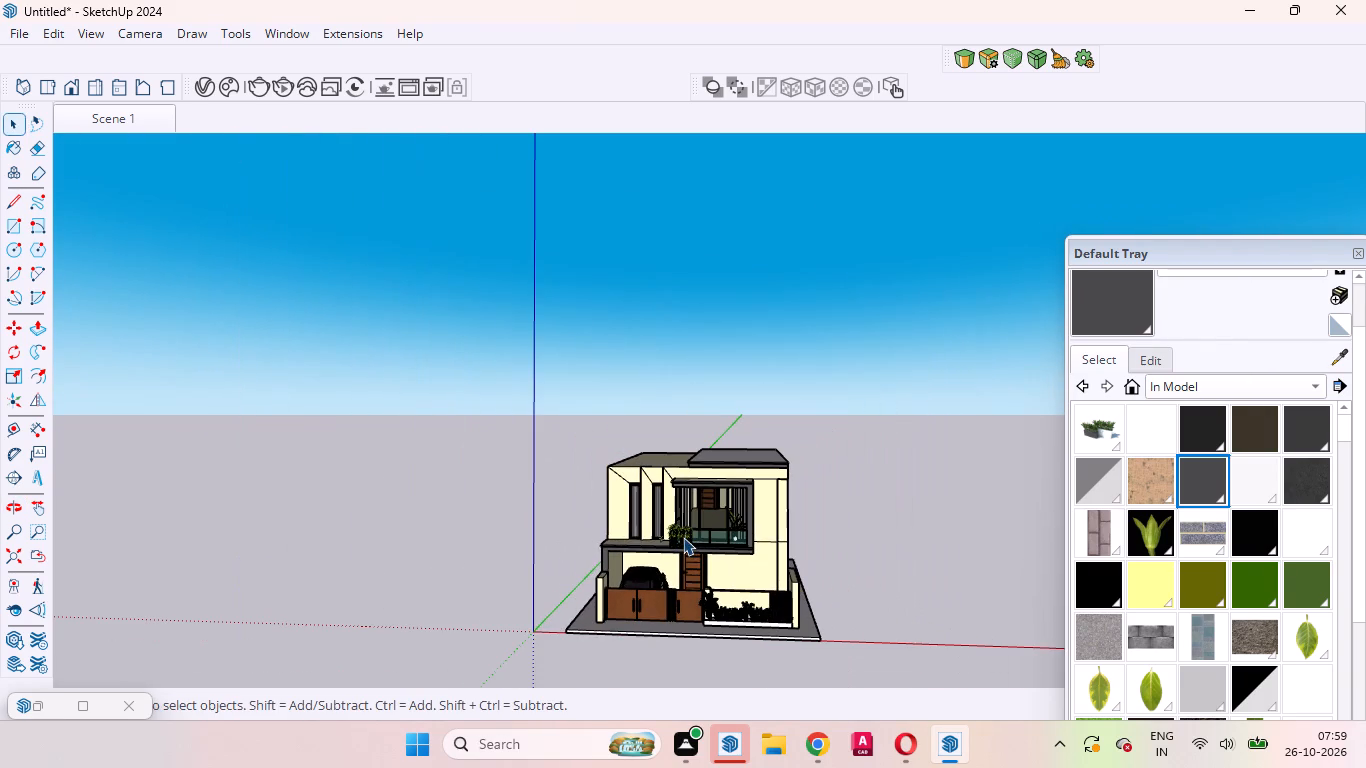
{"action": "left_click", "coordinate": [142, 115]}
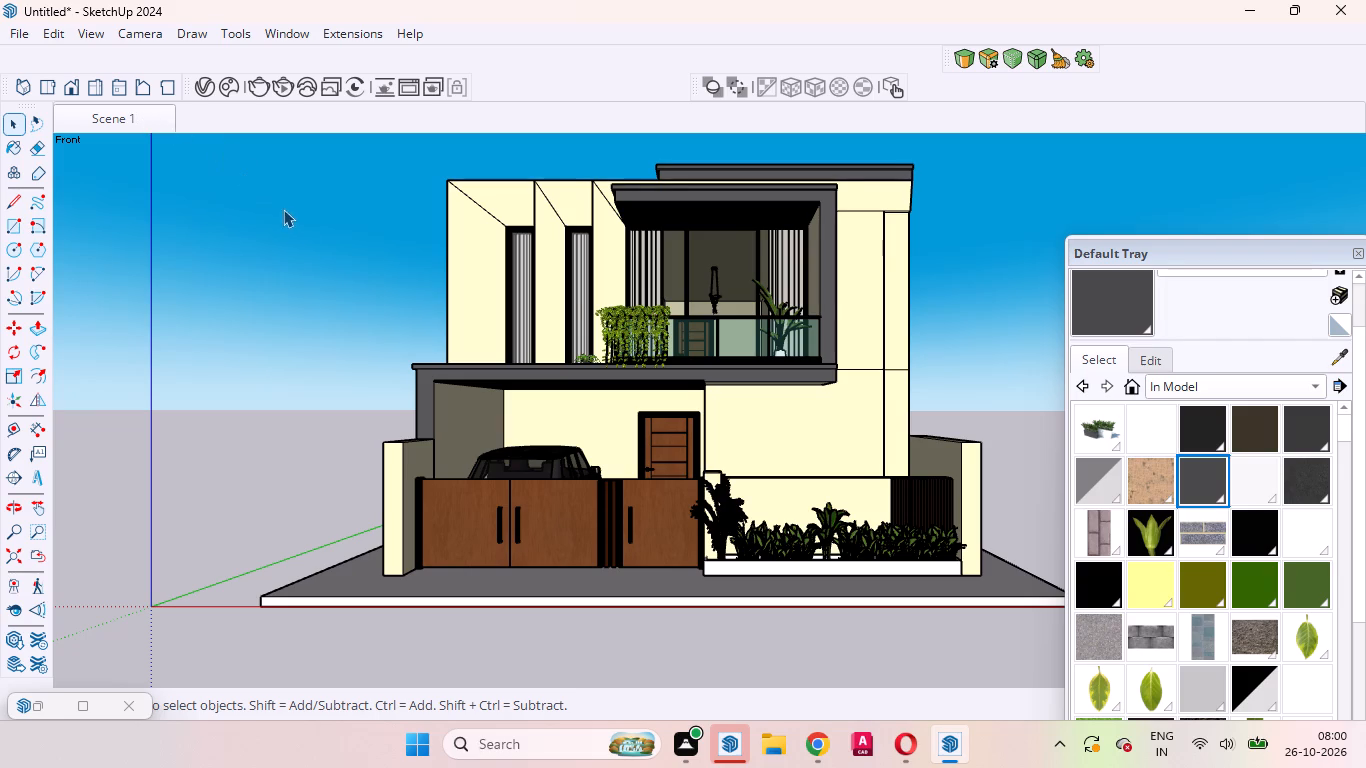
Select the plant set on the front slab and explode it into separate plants.
{"action": "scroll", "coordinate": [572, 405], "scroll_direction": "up", "scroll_amount": 8}
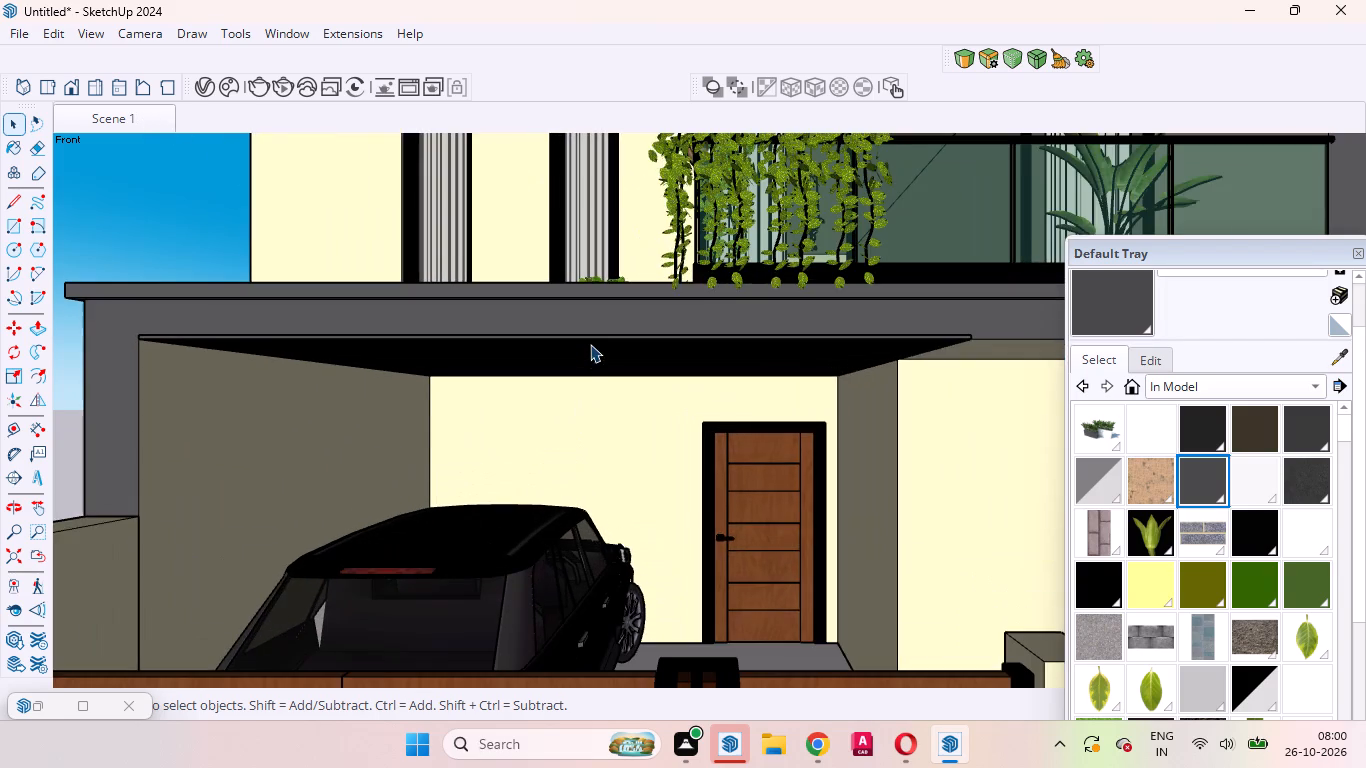
{"action": "middle_click_drag", "start_coordinate": [601, 365], "coordinate": [808, 407]}
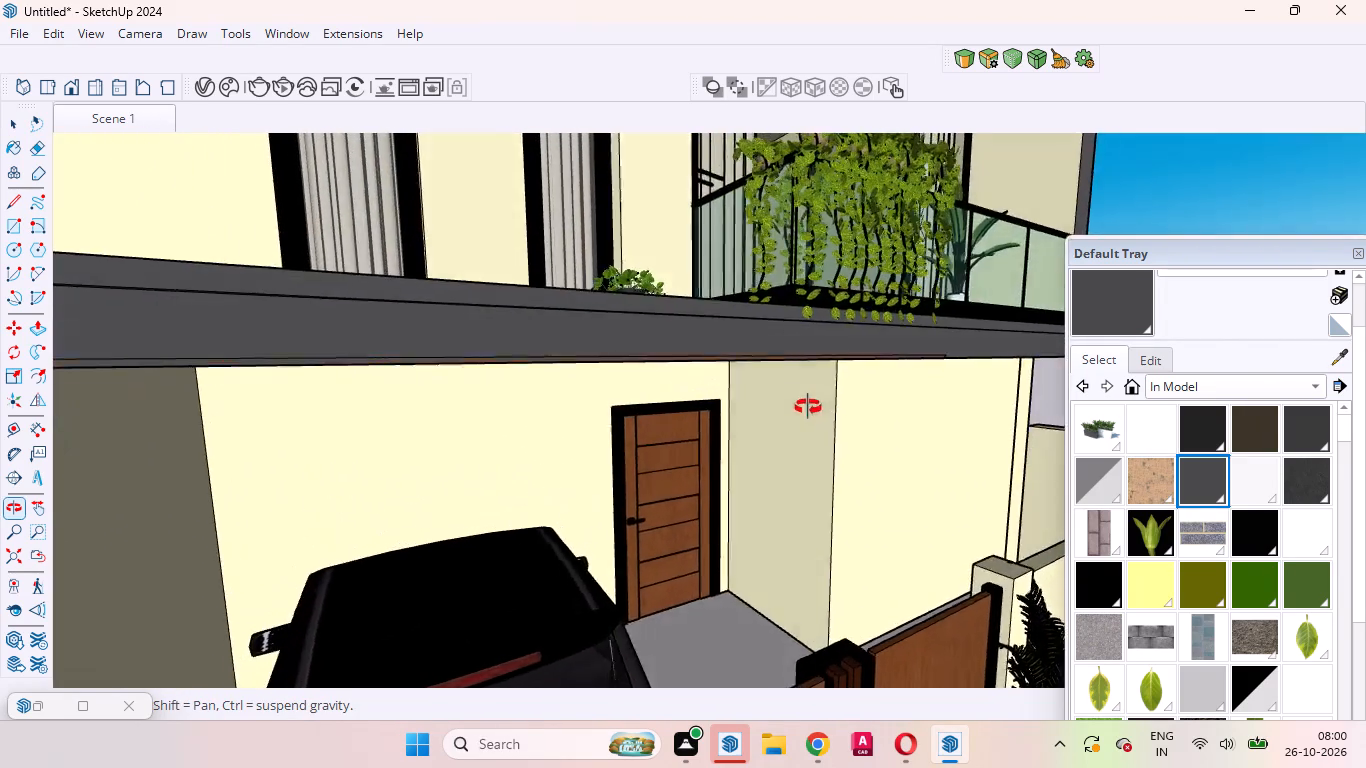
{"action": "middle_click_drag", "start_coordinate": [808, 407], "coordinate": [885, 552]}
{"action": "scroll", "coordinate": [646, 385], "scroll_direction": "up", "scroll_amount": 10}
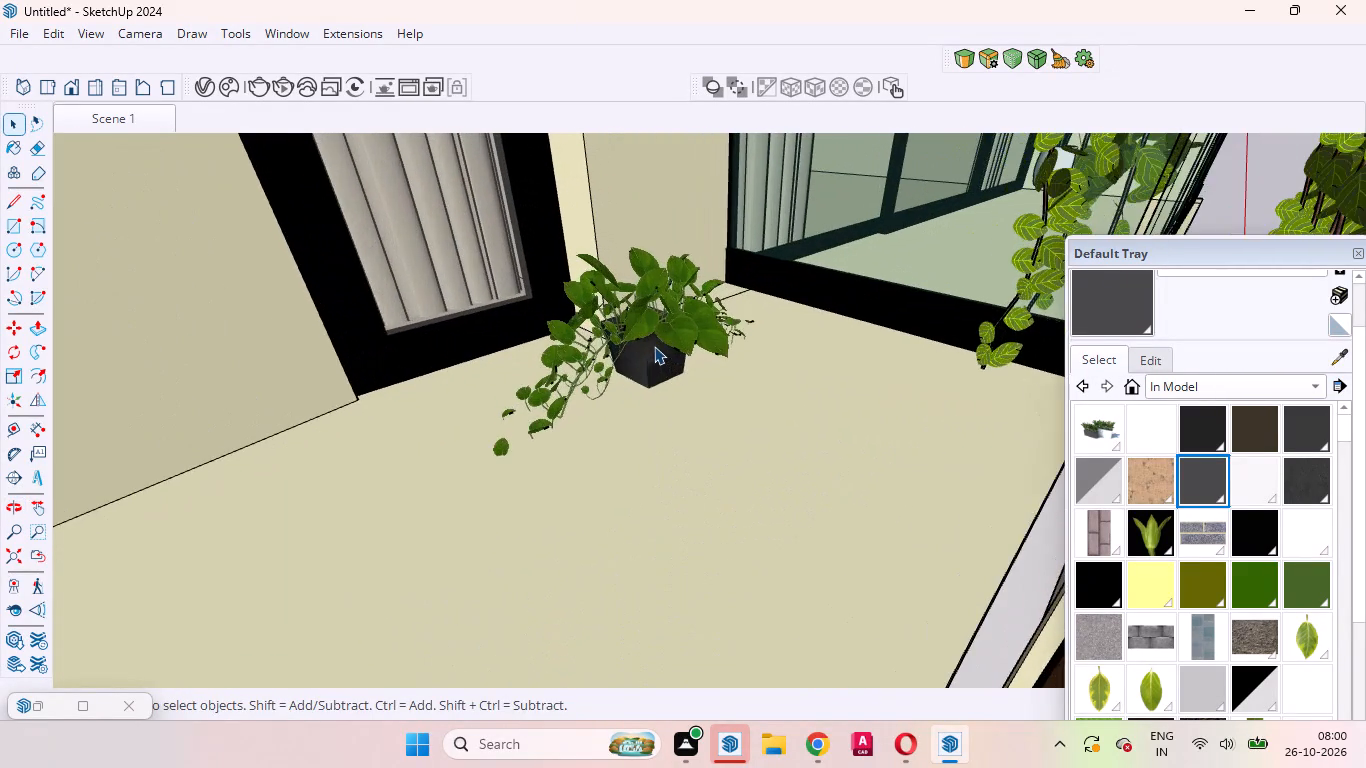
{"action": "left_click", "coordinate": [654, 346]}
{"action": "scroll", "coordinate": [659, 362], "scroll_direction": "up", "scroll_amount": 5}
{"action": "scroll", "coordinate": [639, 351], "scroll_direction": "down", "scroll_amount": 14}
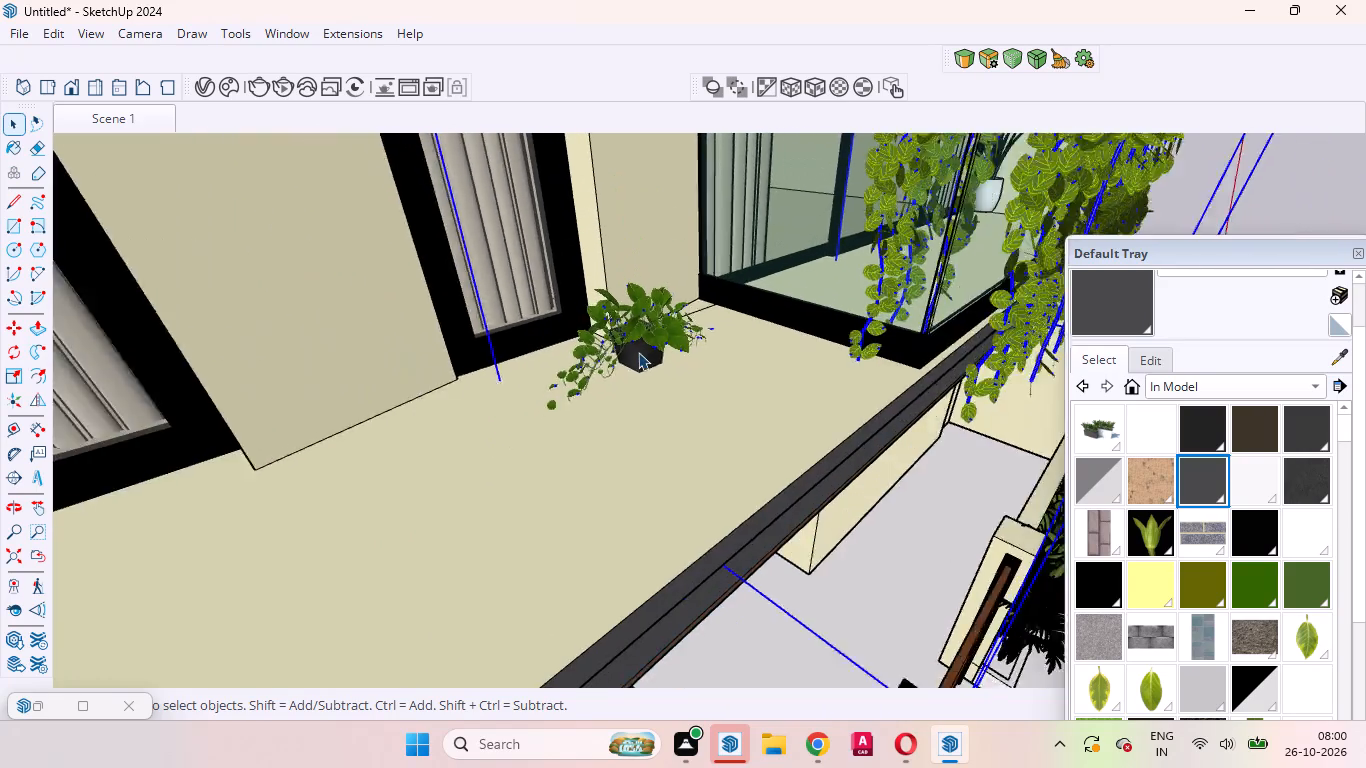
{"action": "scroll", "coordinate": [638, 352], "scroll_direction": "down", "scroll_amount": 7}
{"action": "right_click", "coordinate": [641, 350]}
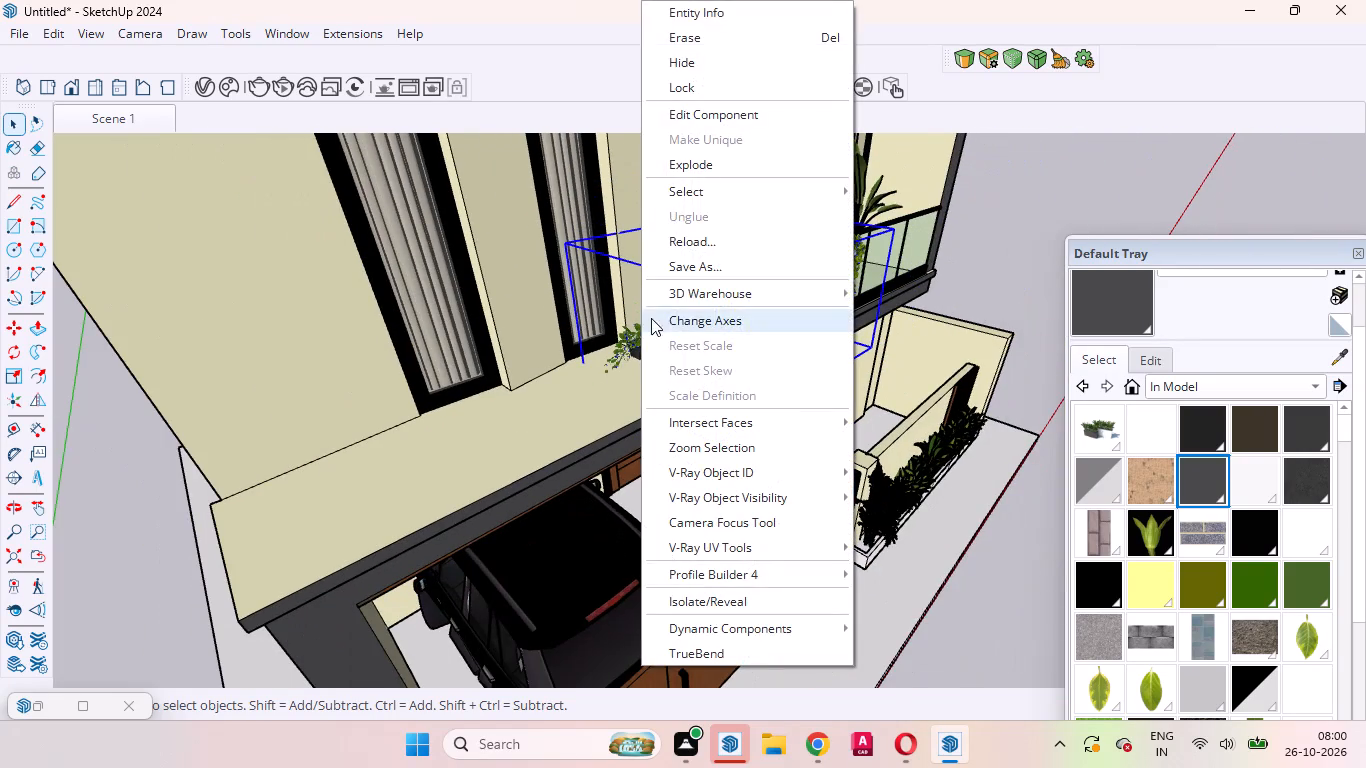
{"action": "left_click", "coordinate": [699, 165]}
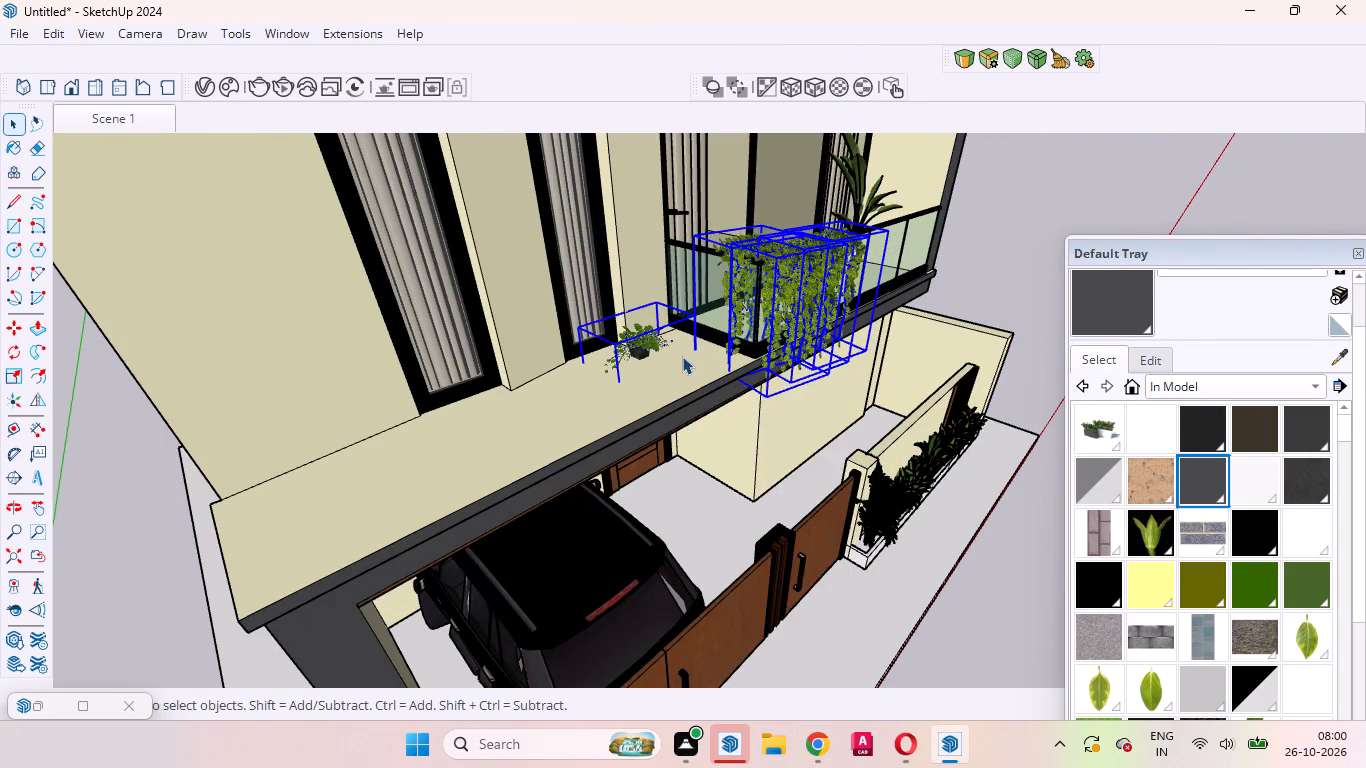
Move the small potted plant beside the narrow windows outward toward the front slab's dark grey edge.
{"action": "scroll", "coordinate": [675, 360], "scroll_direction": "up", "scroll_amount": 7}
{"action": "left_click", "coordinate": [612, 328]}
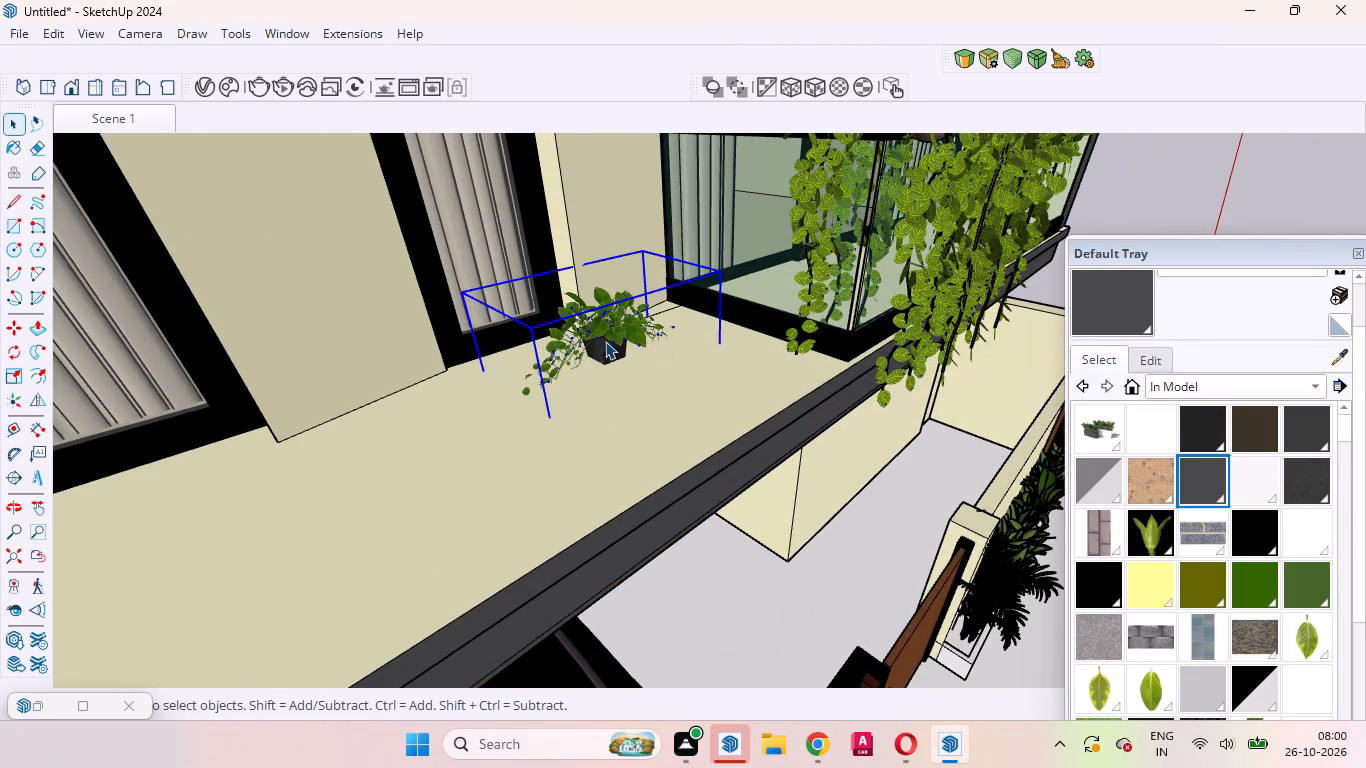
{"action": "key", "text": "m"}
{"action": "left_click", "coordinate": [605, 341]}
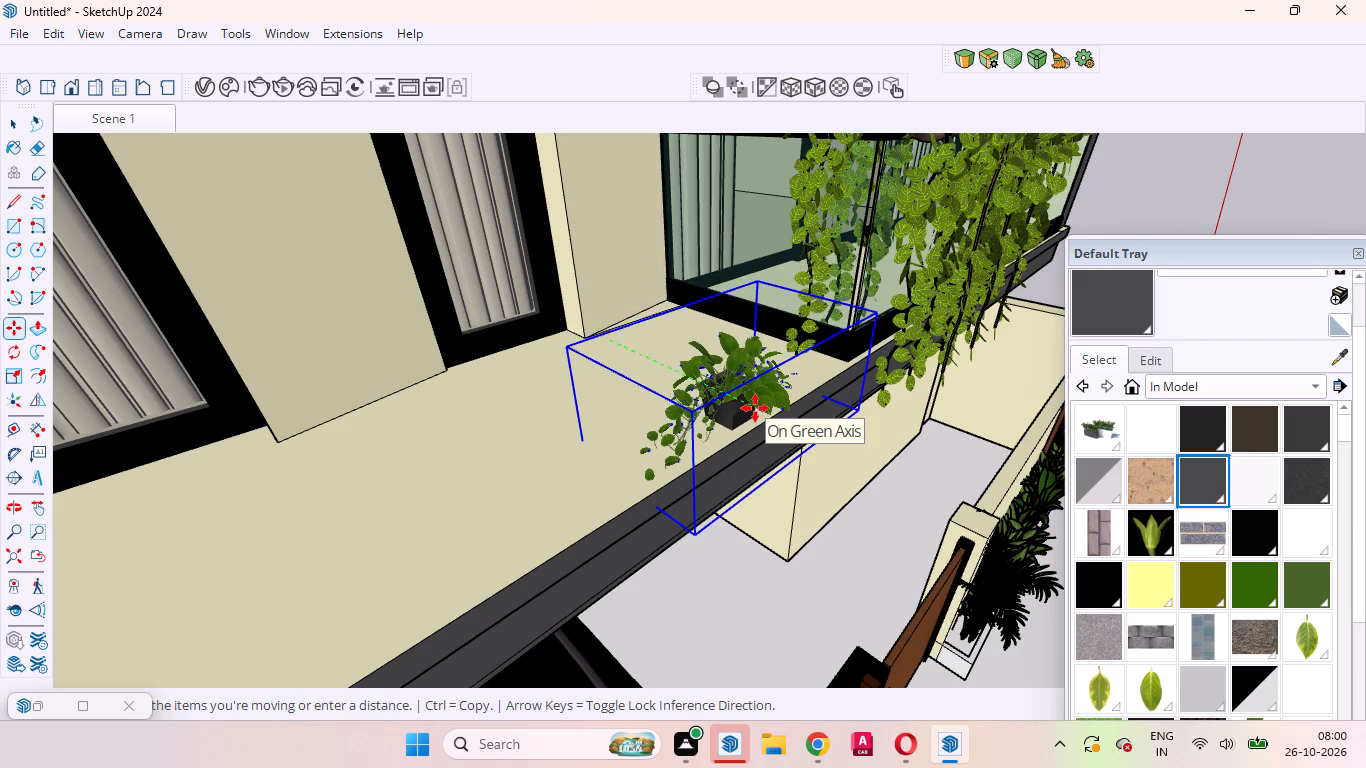
{"action": "left_click", "coordinate": [755, 408]}
Rotate the small potted plant 90 degrees horizontally about a point on the front slab.
{"action": "key", "text": "q"}
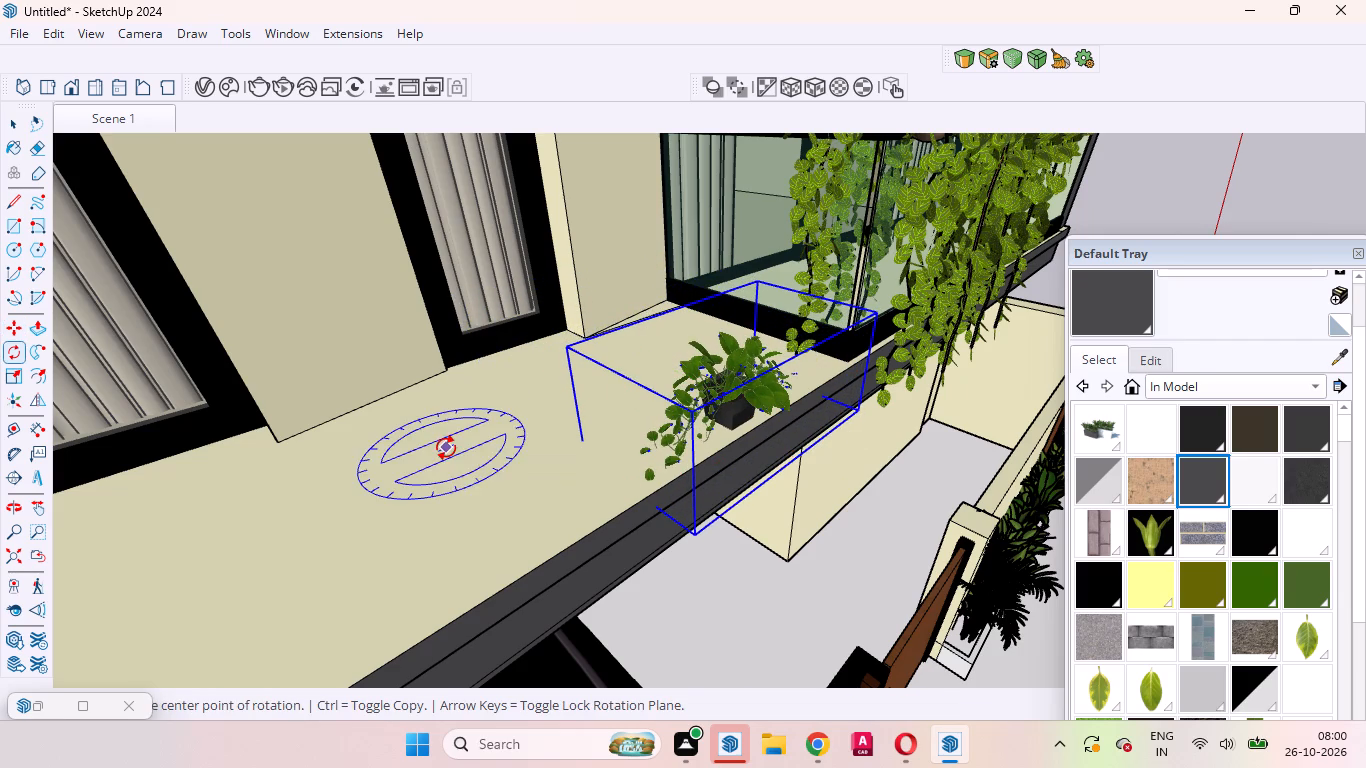
{"action": "left_click", "coordinate": [382, 524]}
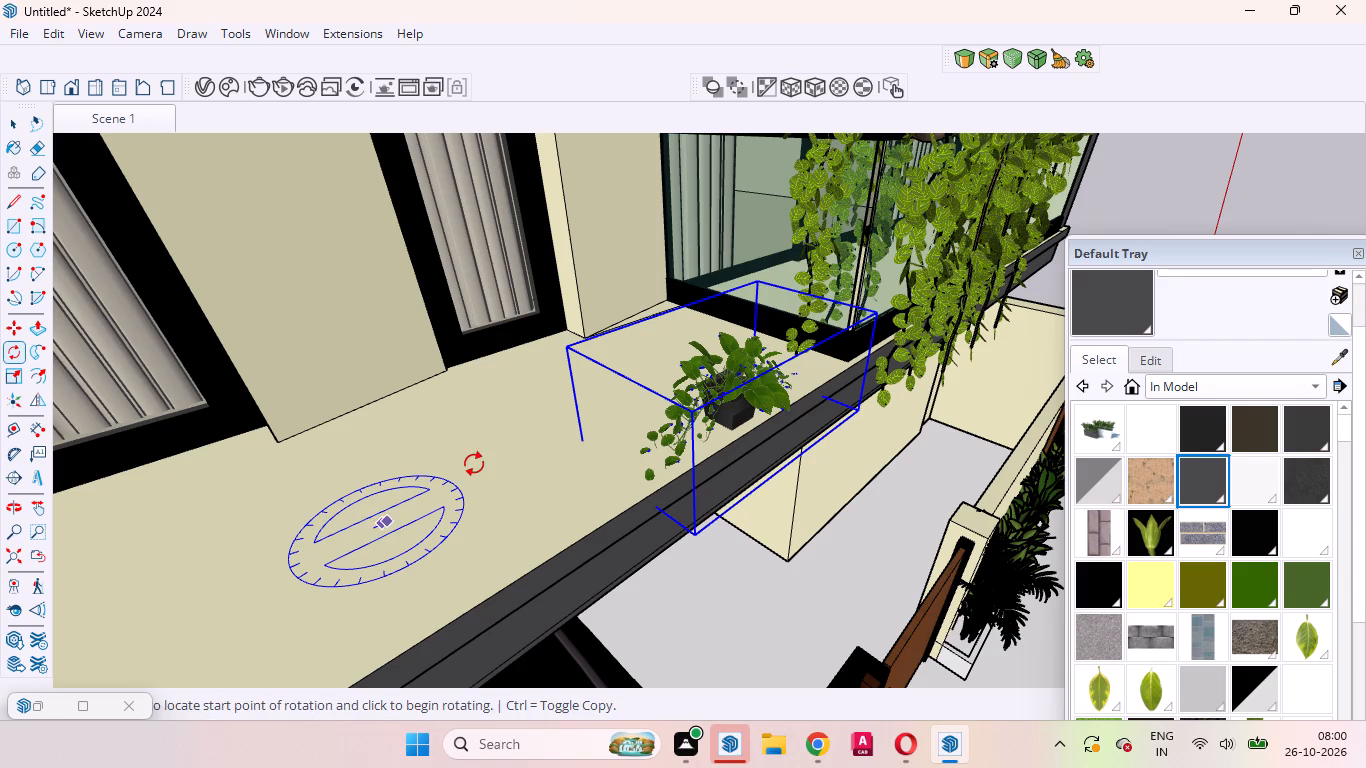
{"action": "left_click", "coordinate": [484, 458]}
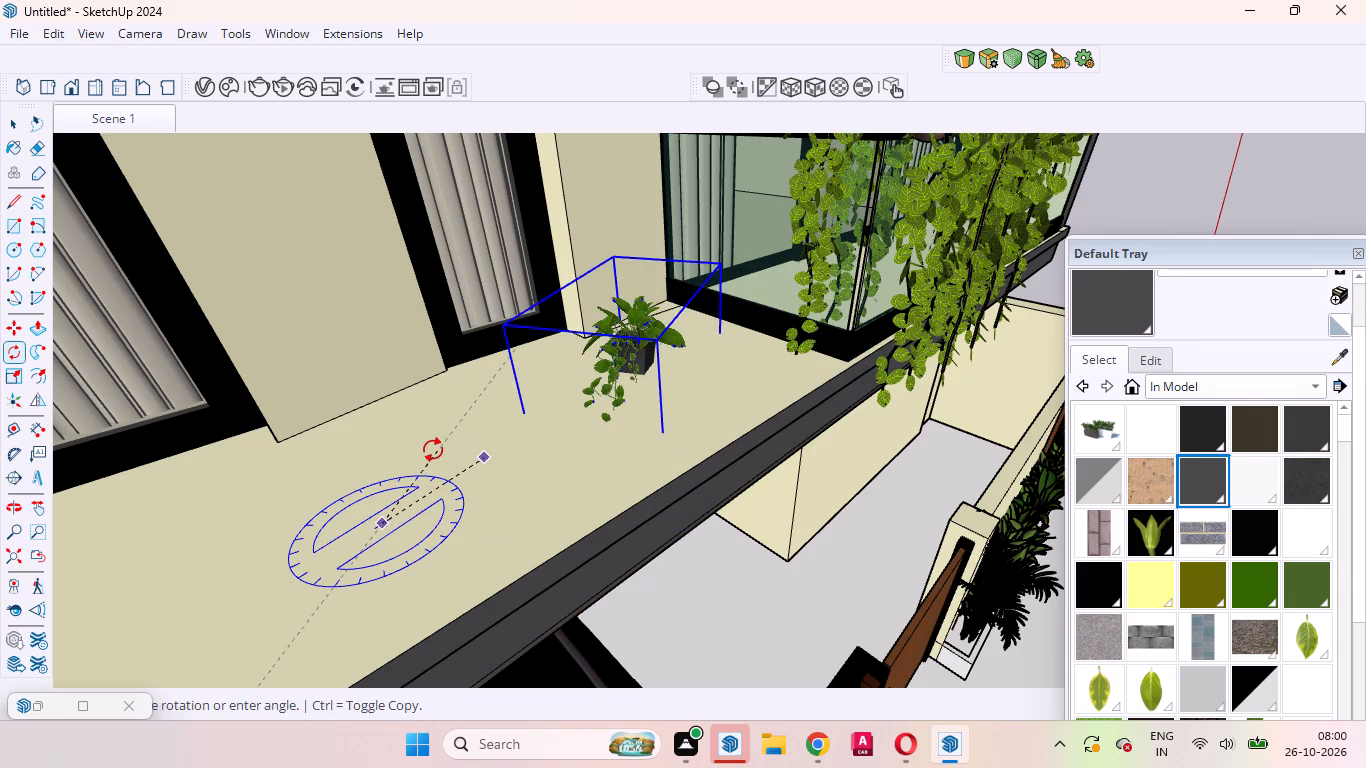
{"action": "type", "text": "90"}
{"action": "key", "text": "Return"}
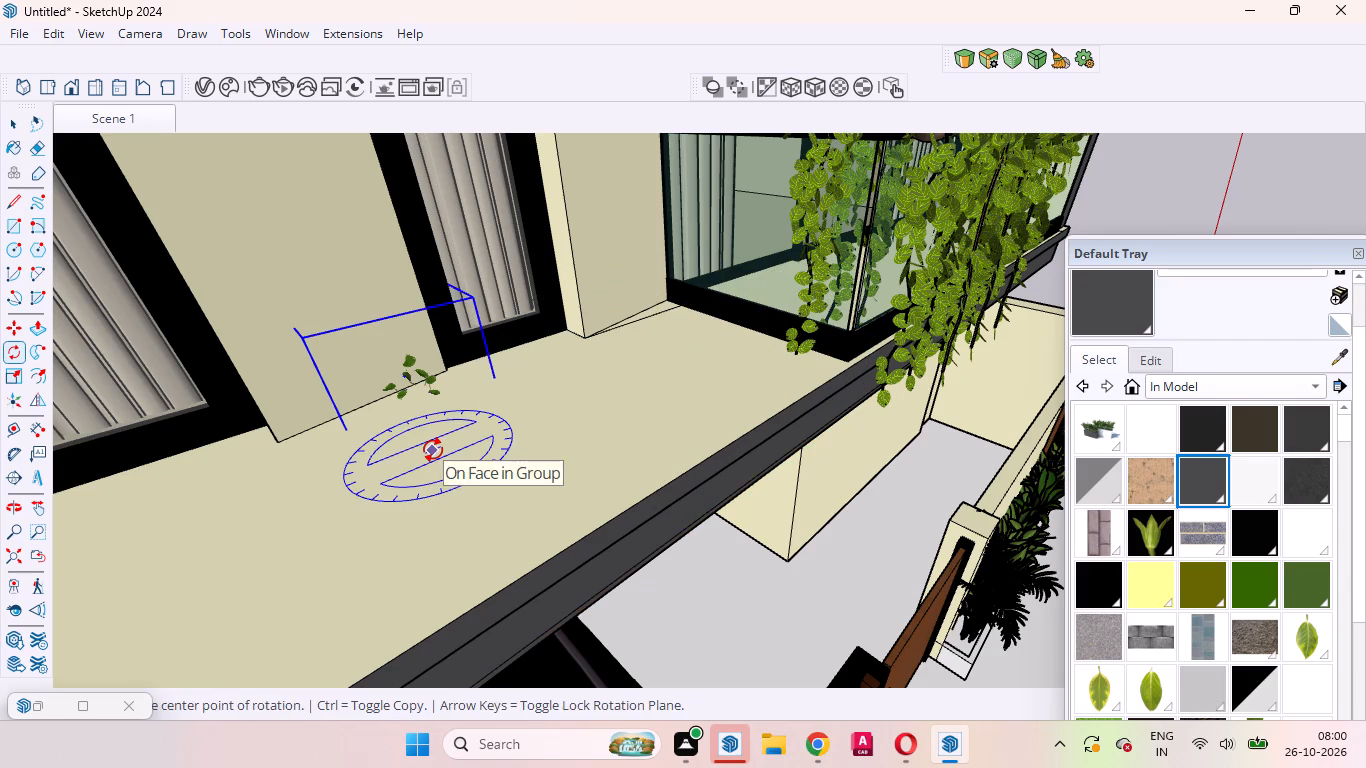
Move the rotated potted plant to the front slab's outer edge beside the trailing balcony plants and deselect it.
{"action": "key", "text": "space"}
{"action": "key", "text": "m"}
{"action": "left_click", "coordinate": [433, 450]}
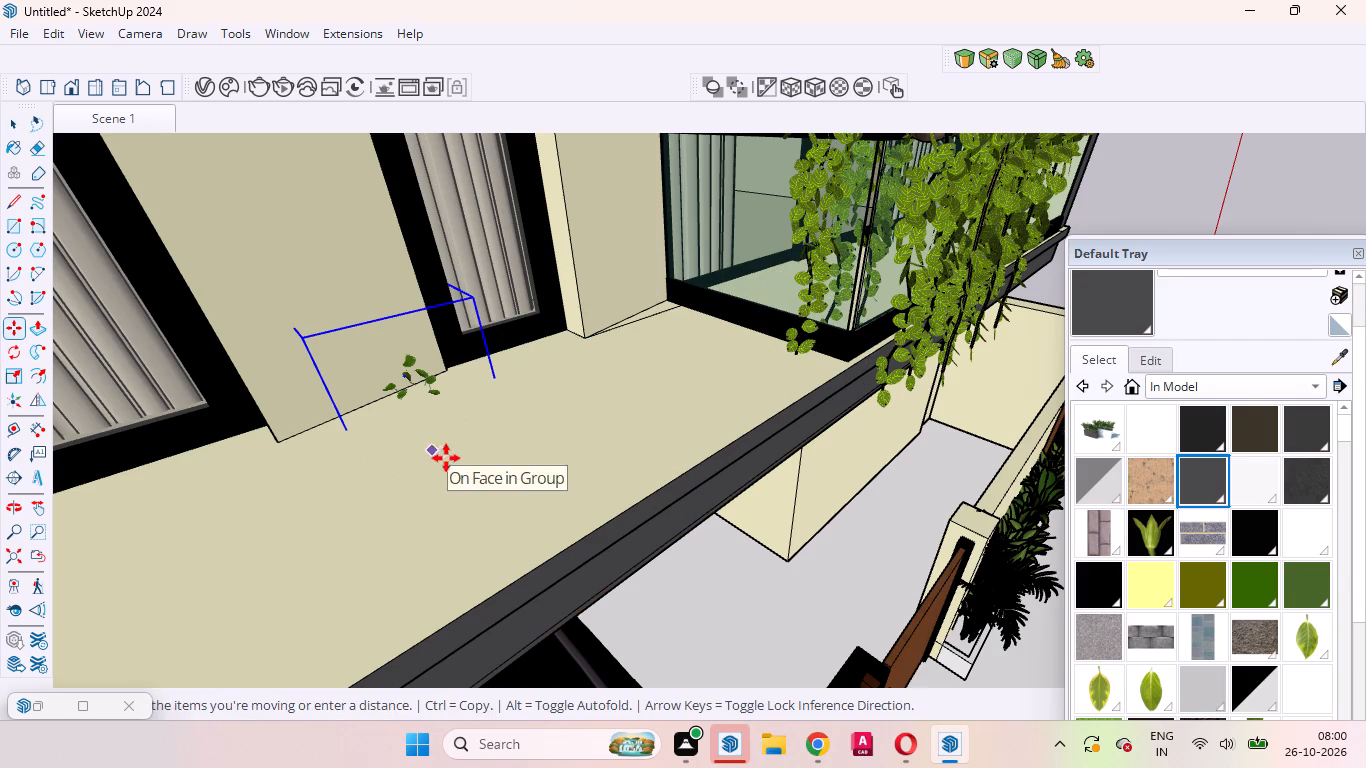
{"action": "left_click", "coordinate": [538, 575]}
{"action": "middle_click_drag", "start_coordinate": [443, 523], "coordinate": [718, 459]}
{"action": "scroll", "coordinate": [718, 459], "scroll_direction": "up", "scroll_amount": 1}
{"action": "left_click", "coordinate": [493, 547]}
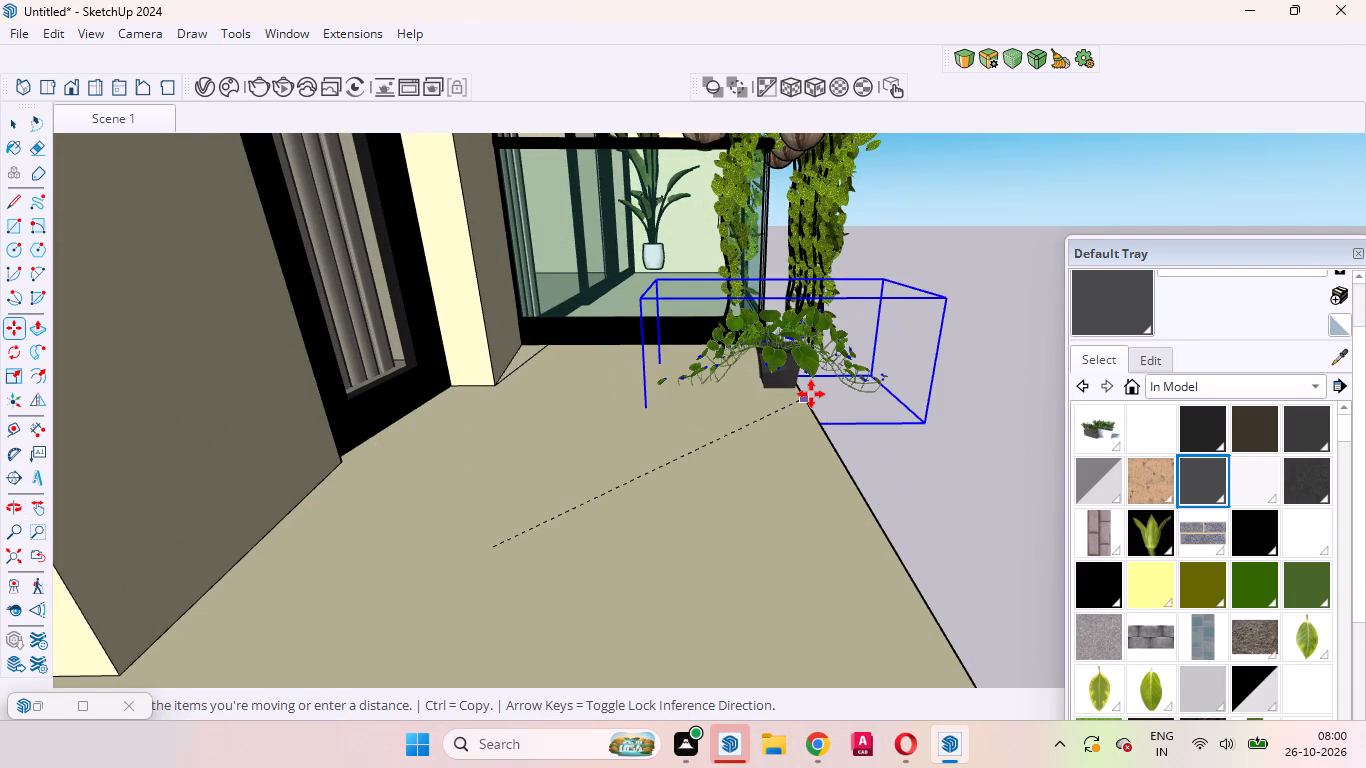
{"action": "left_click", "coordinate": [809, 392]}
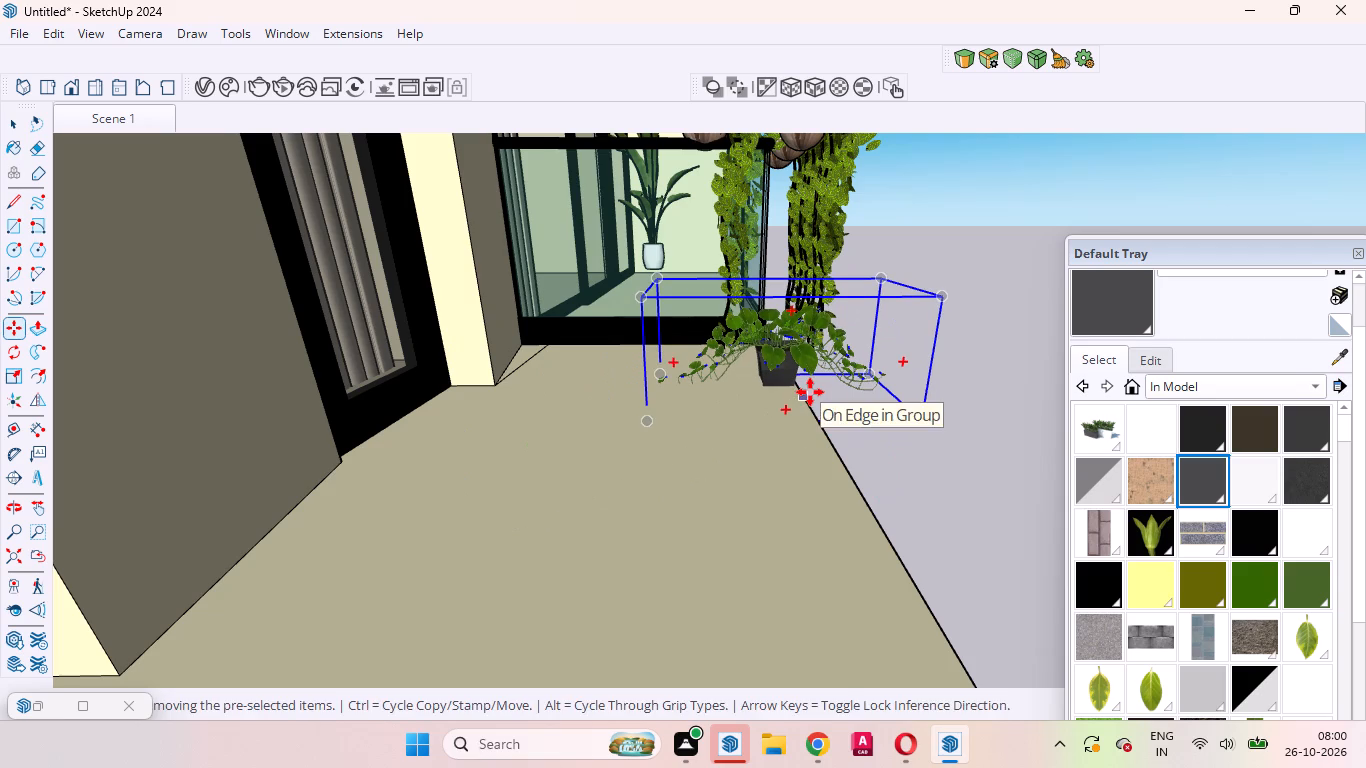
{"action": "key", "text": "space"}
{"action": "left_click", "coordinate": [842, 398]}
Examine the potted plant's placement on the front slab's edge from several angles and distances.
{"action": "middle_click_drag", "start_coordinate": [842, 398], "coordinate": [811, 410]}
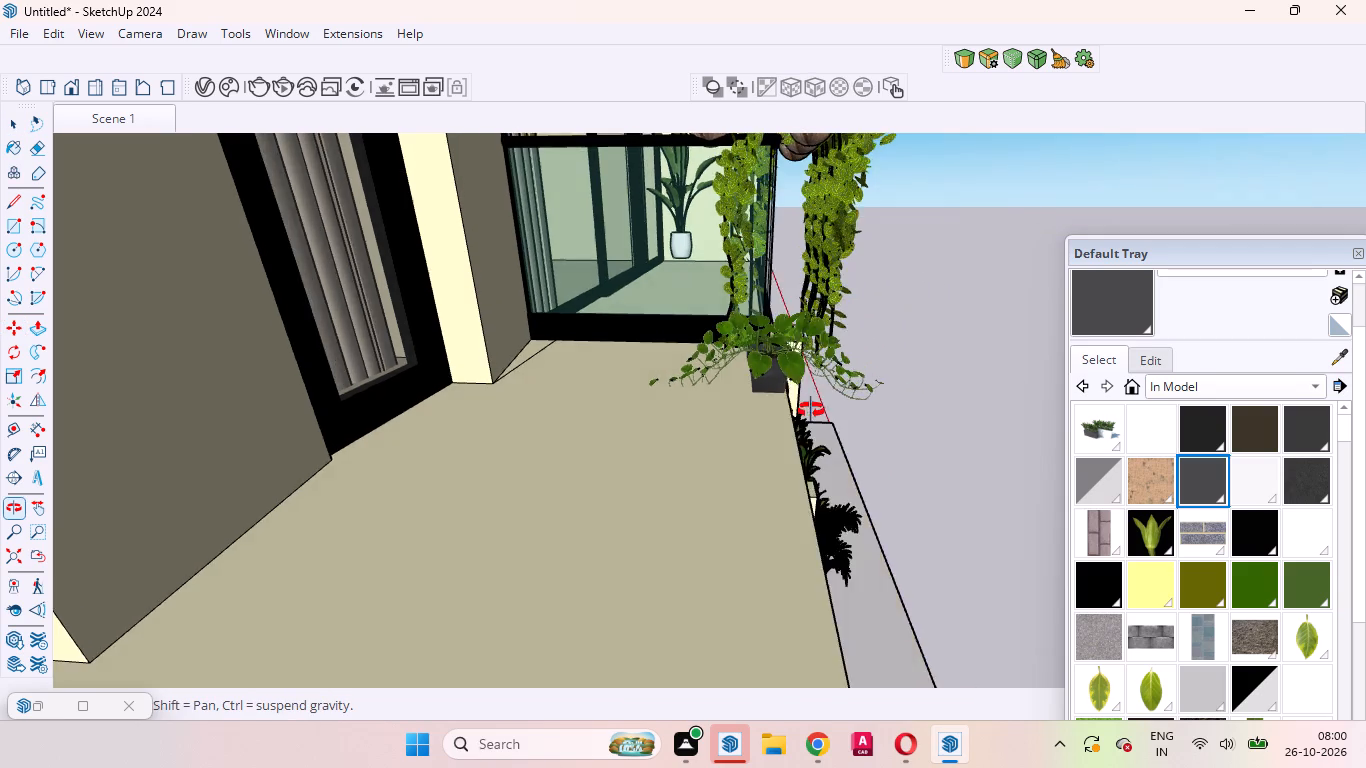
{"action": "middle_click_drag", "start_coordinate": [811, 410], "coordinate": [323, 430]}
{"action": "scroll", "coordinate": [323, 430], "scroll_direction": "up", "scroll_amount": 1}
{"action": "scroll", "coordinate": [374, 423], "scroll_direction": "down", "scroll_amount": 8}
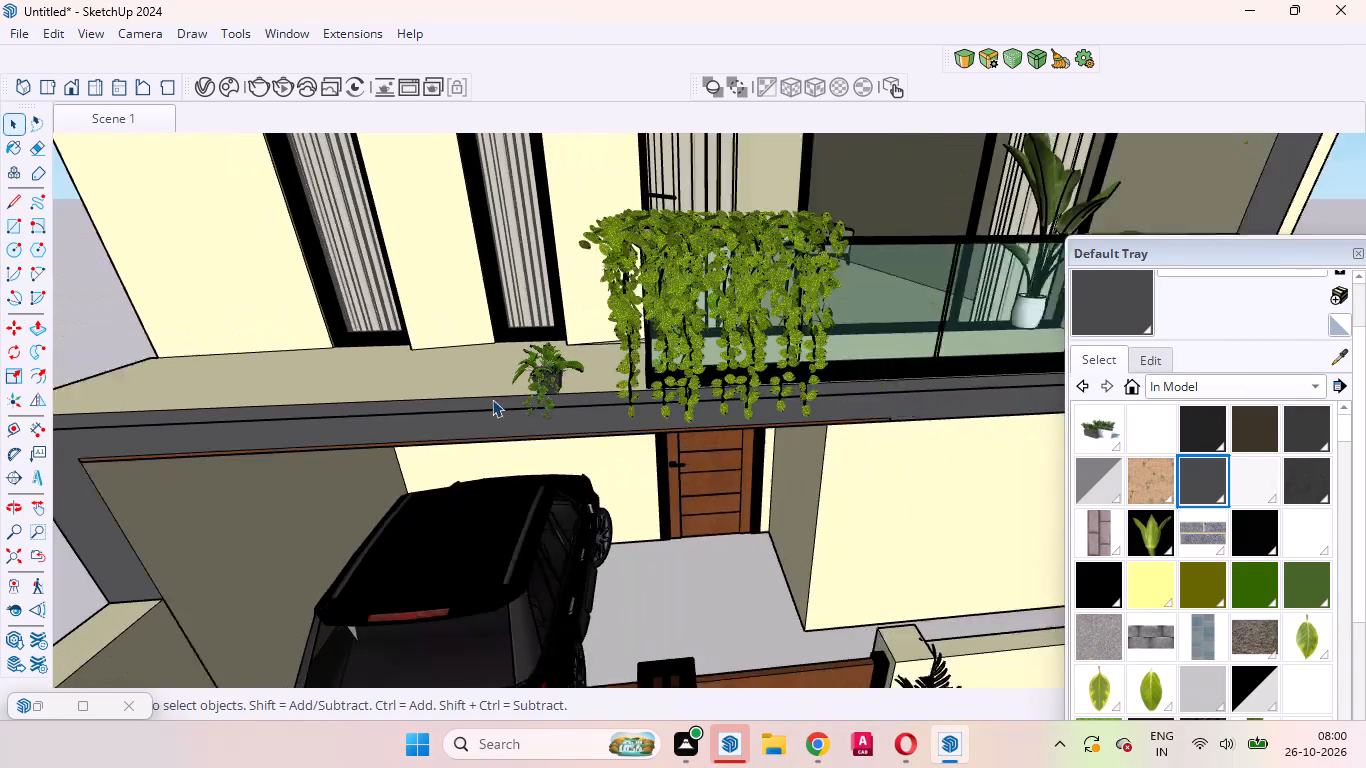
{"action": "scroll", "coordinate": [537, 370], "scroll_direction": "up", "scroll_amount": 11}
{"action": "middle_click_drag", "start_coordinate": [537, 370], "coordinate": [286, 434]}
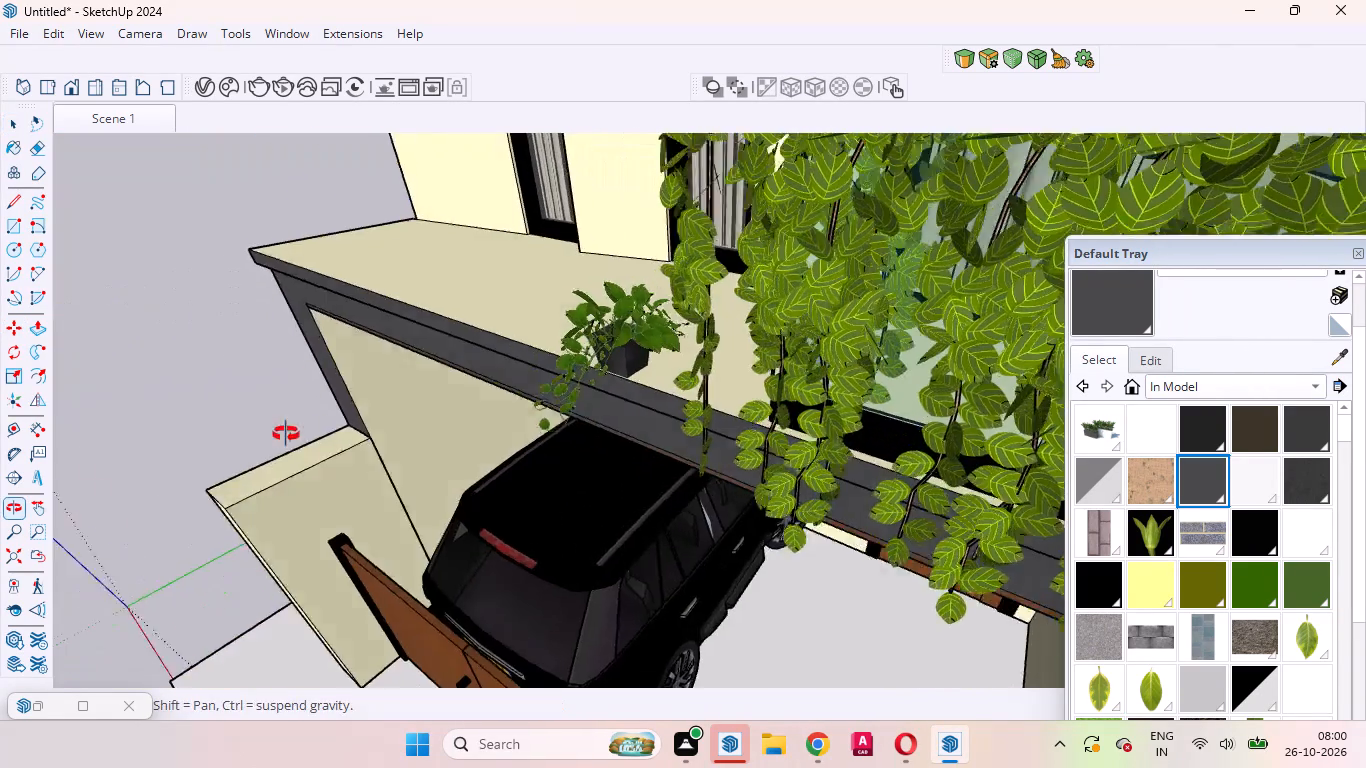
{"action": "middle_click_drag", "start_coordinate": [286, 434], "coordinate": [289, 436]}
{"action": "scroll", "coordinate": [508, 327], "scroll_direction": "up", "scroll_amount": 5}
{"action": "scroll", "coordinate": [552, 301], "scroll_direction": "down", "scroll_amount": 11}
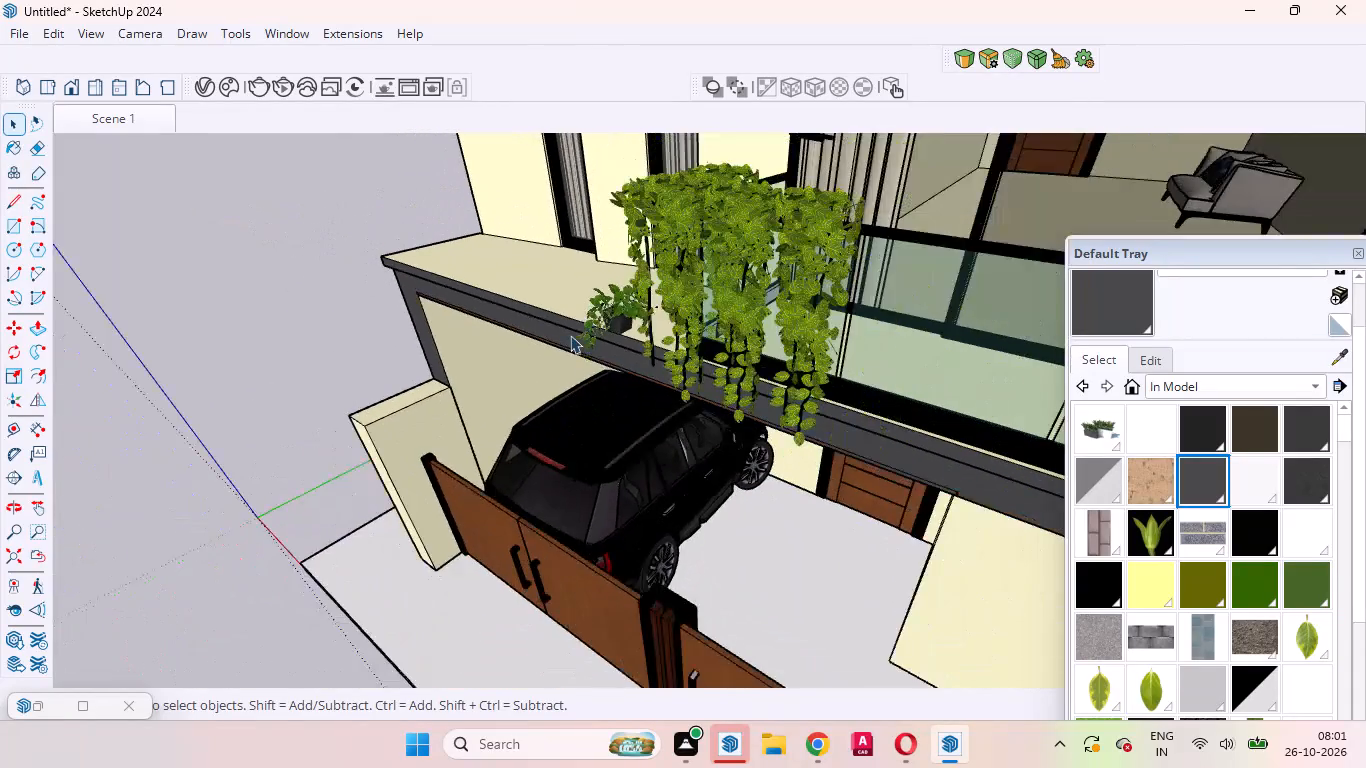
{"action": "middle_click_drag", "start_coordinate": [570, 335], "coordinate": [648, 267]}
{"action": "scroll", "coordinate": [570, 335], "scroll_direction": "up", "scroll_amount": 1}
{"action": "scroll", "coordinate": [648, 267], "scroll_direction": "down", "scroll_amount": 15}
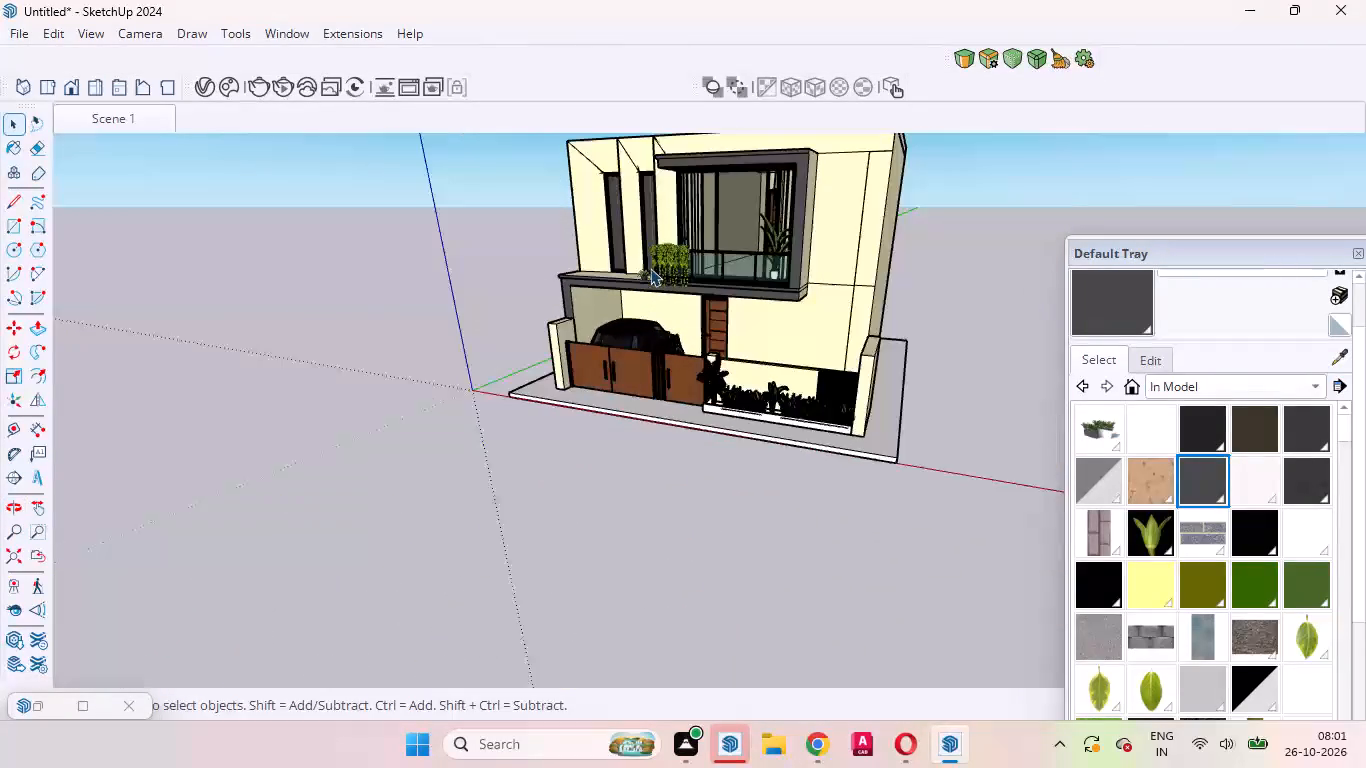
{"action": "scroll", "coordinate": [607, 251], "scroll_direction": "up", "scroll_amount": 16}
{"action": "middle_click_drag", "start_coordinate": [613, 259], "coordinate": [627, 251]}
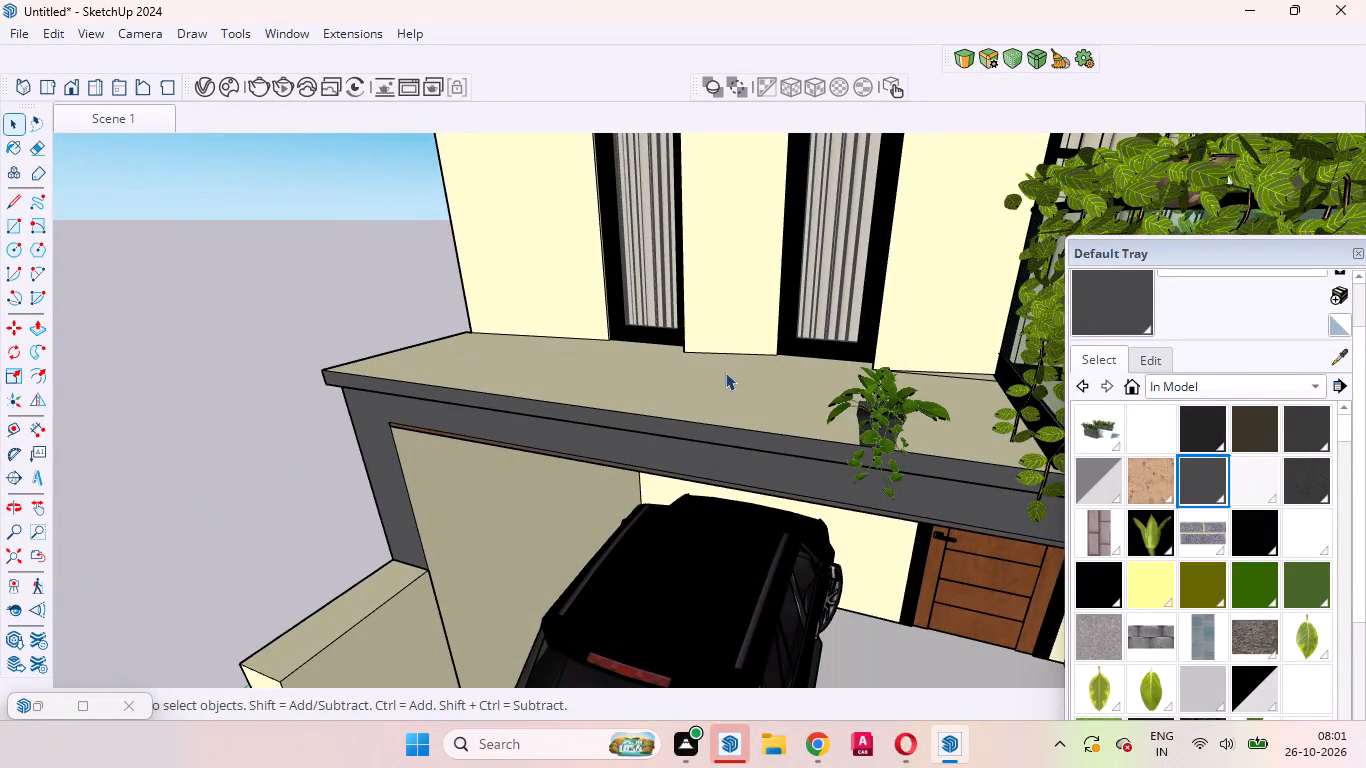
{"action": "left_click", "coordinate": [475, 358]}
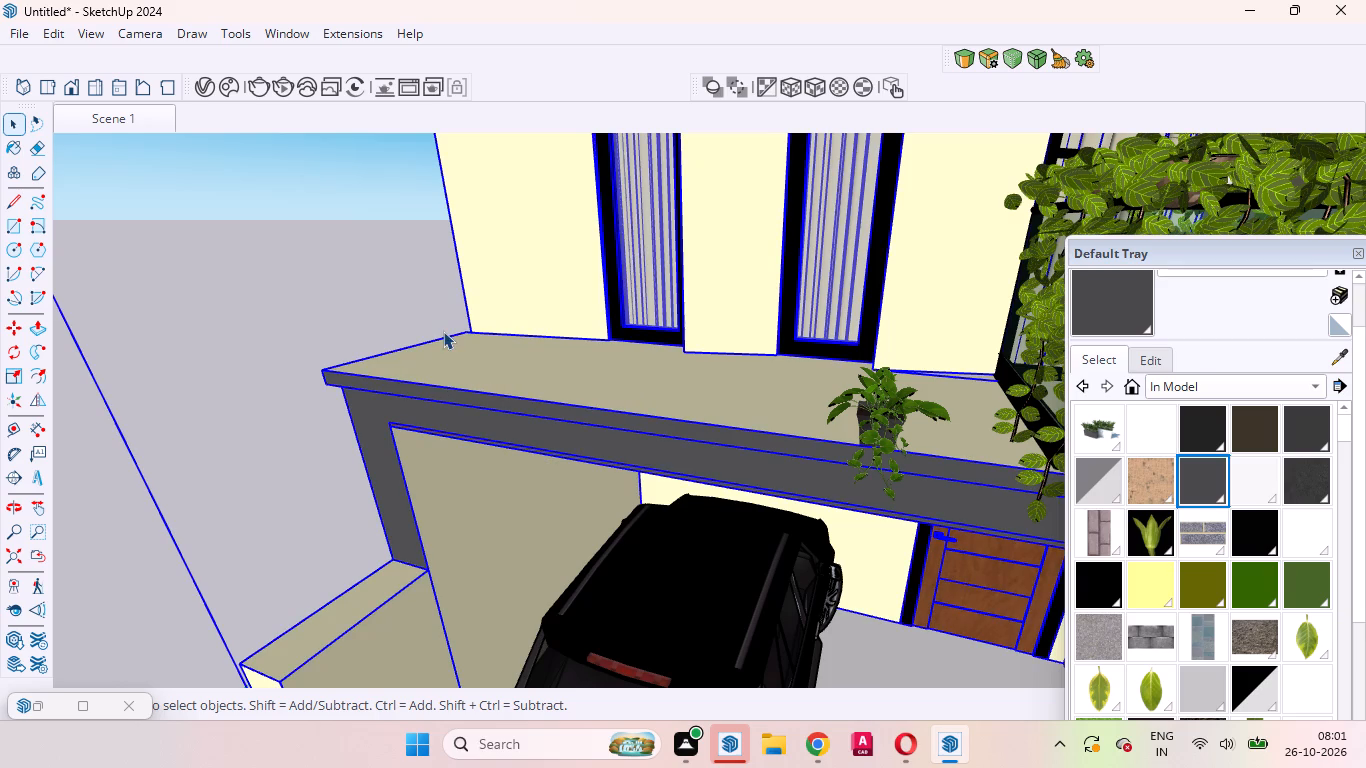
{"action": "left_click", "coordinate": [259, 286]}
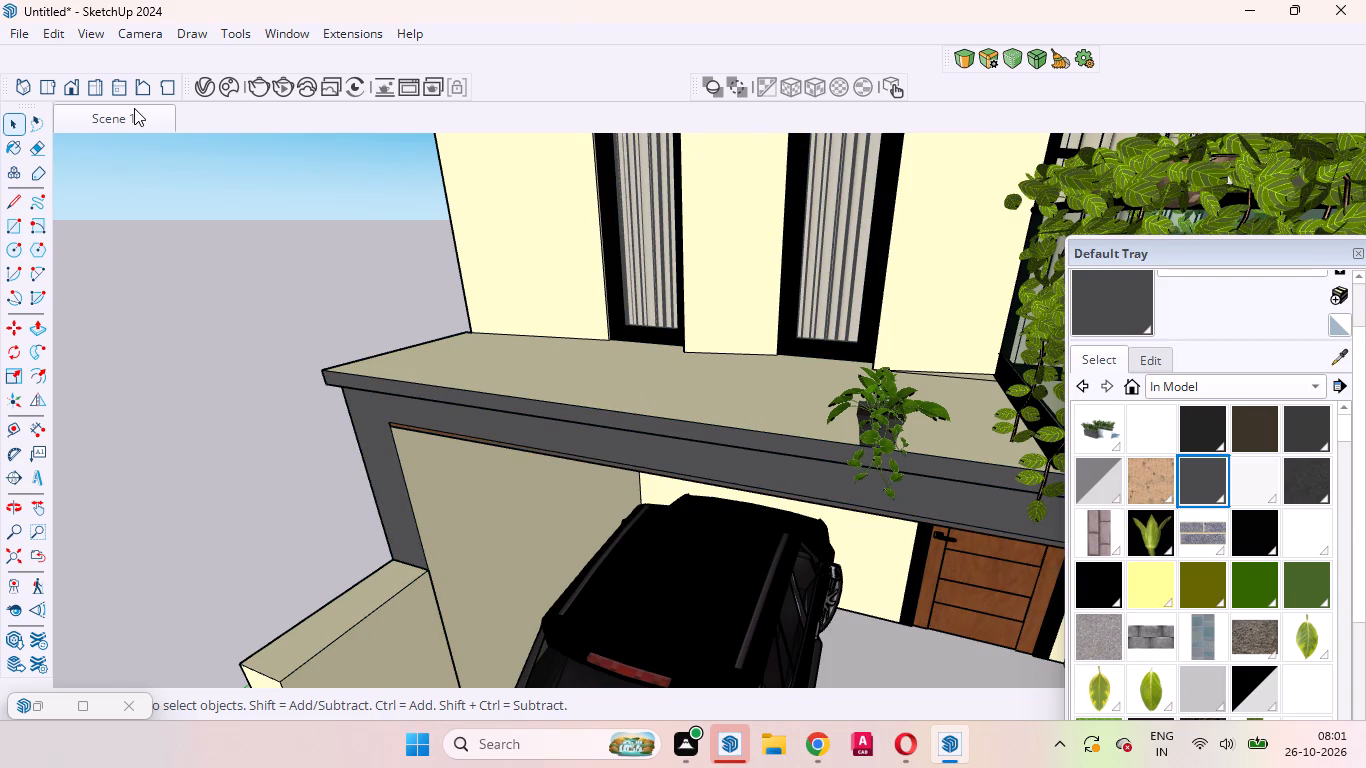
Review the front elevation from the saved Scene 1 view and inspect the slab's potted plant up close.
{"action": "left_click", "coordinate": [135, 109]}
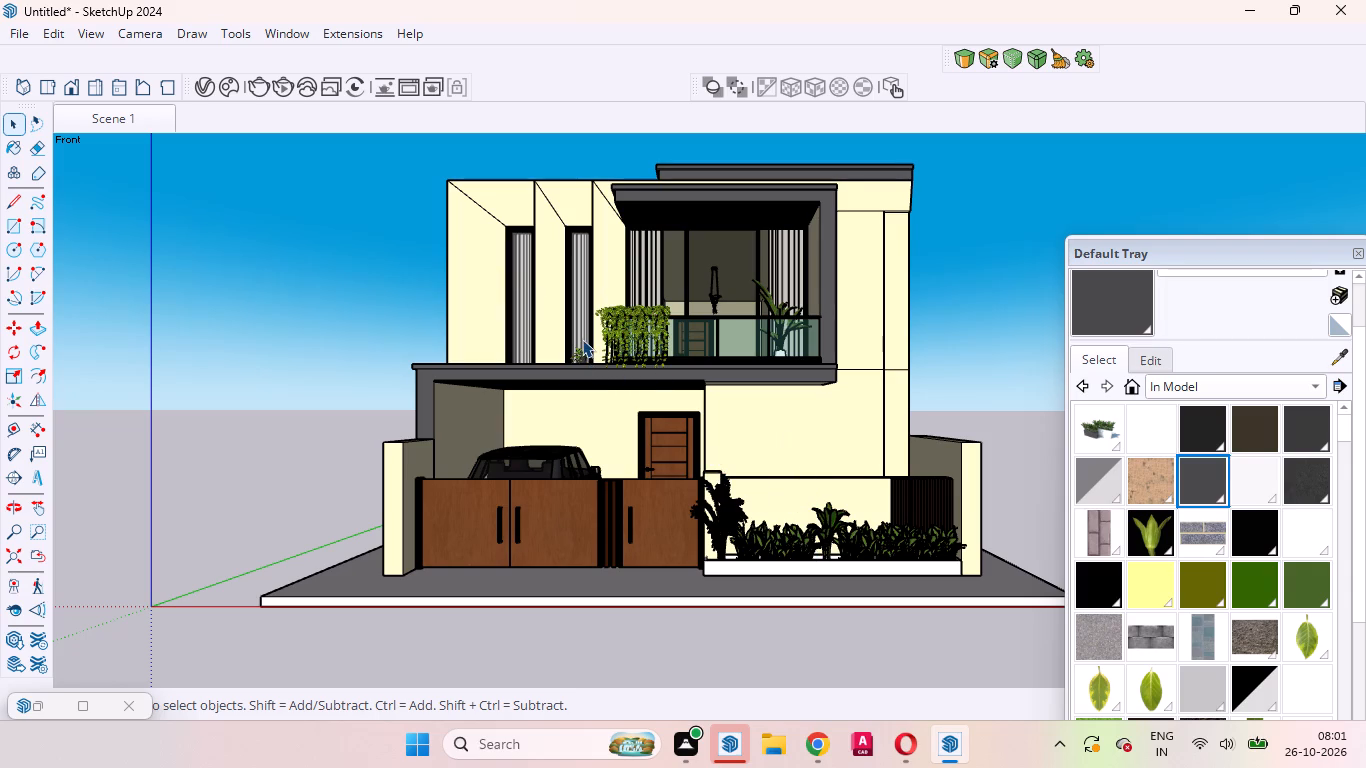
{"action": "scroll", "coordinate": [572, 357], "scroll_direction": "up", "scroll_amount": 10}
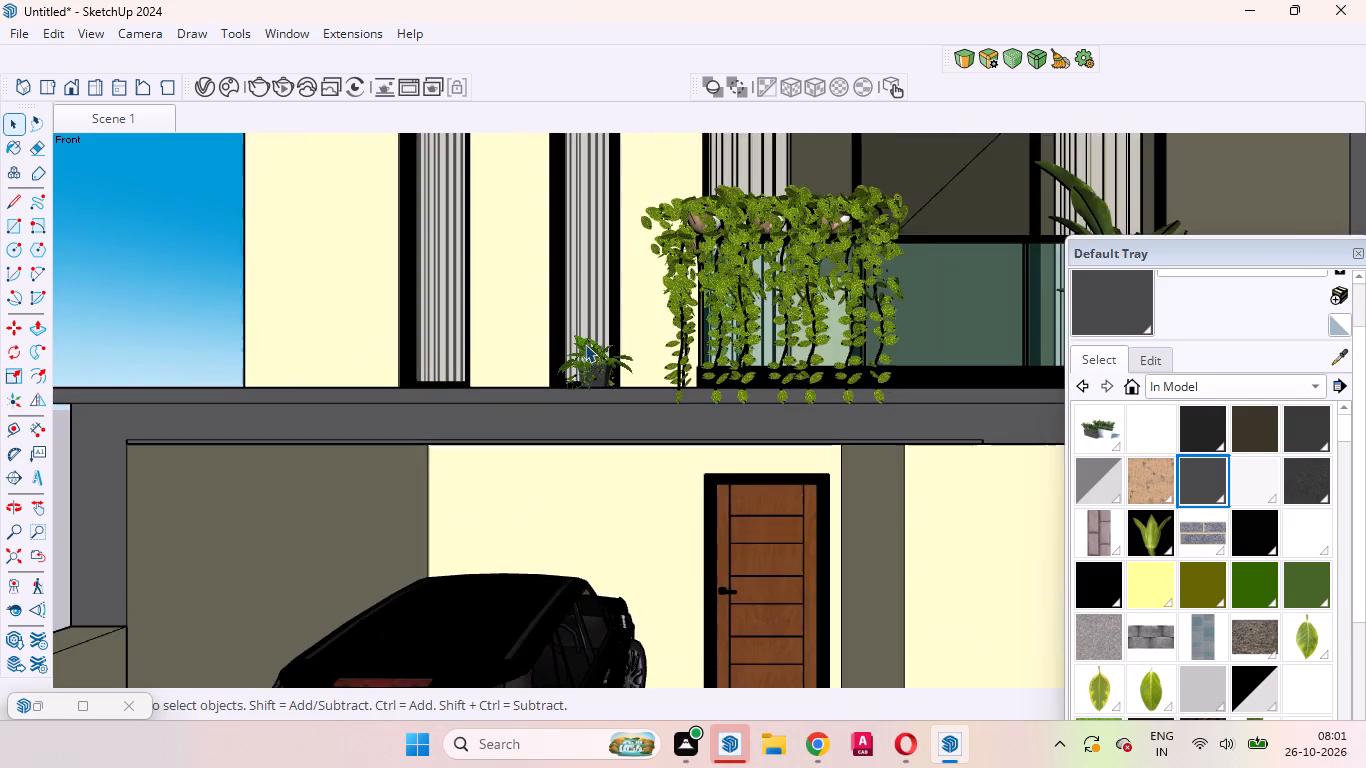
{"action": "scroll", "coordinate": [585, 344], "scroll_direction": "up", "scroll_amount": 4}
{"action": "middle_click_drag", "start_coordinate": [572, 363], "coordinate": [679, 403]}
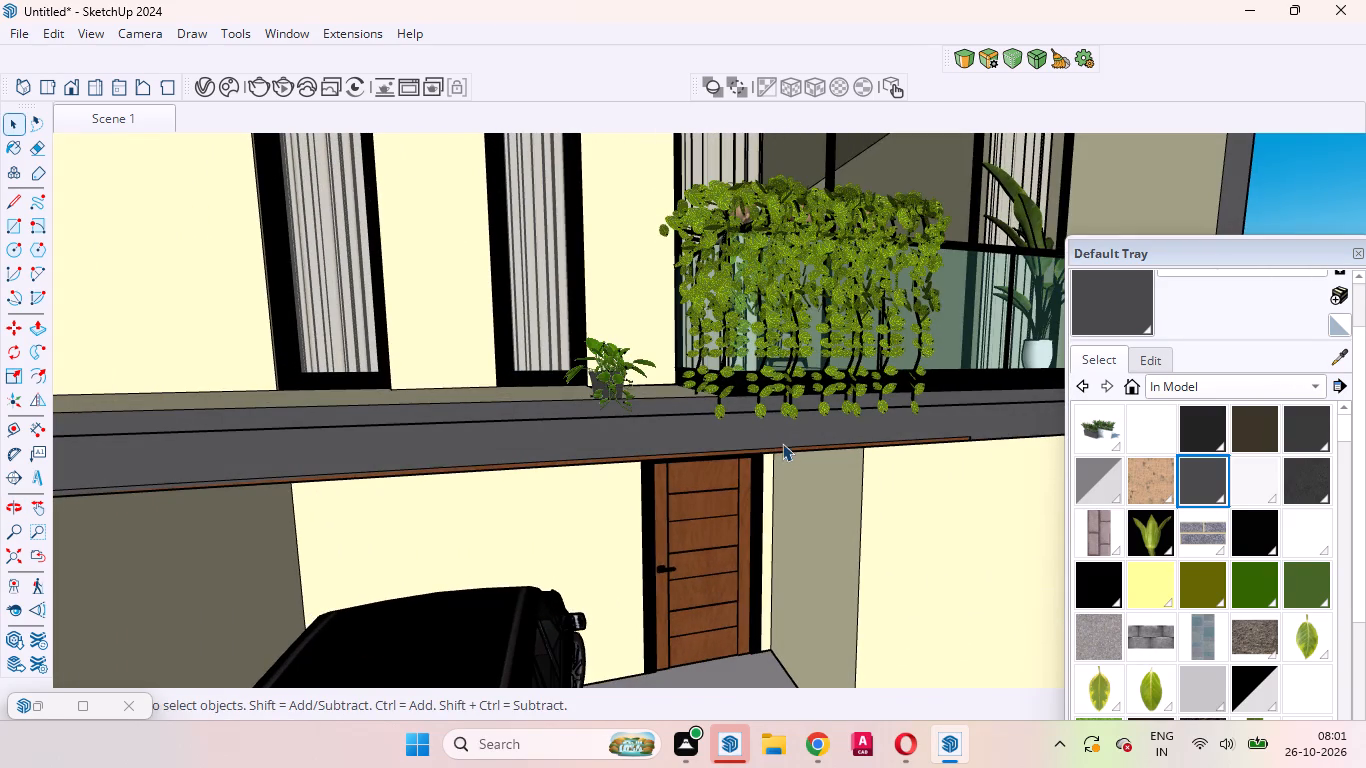
{"action": "scroll", "coordinate": [678, 426], "scroll_direction": "up", "scroll_amount": 5}
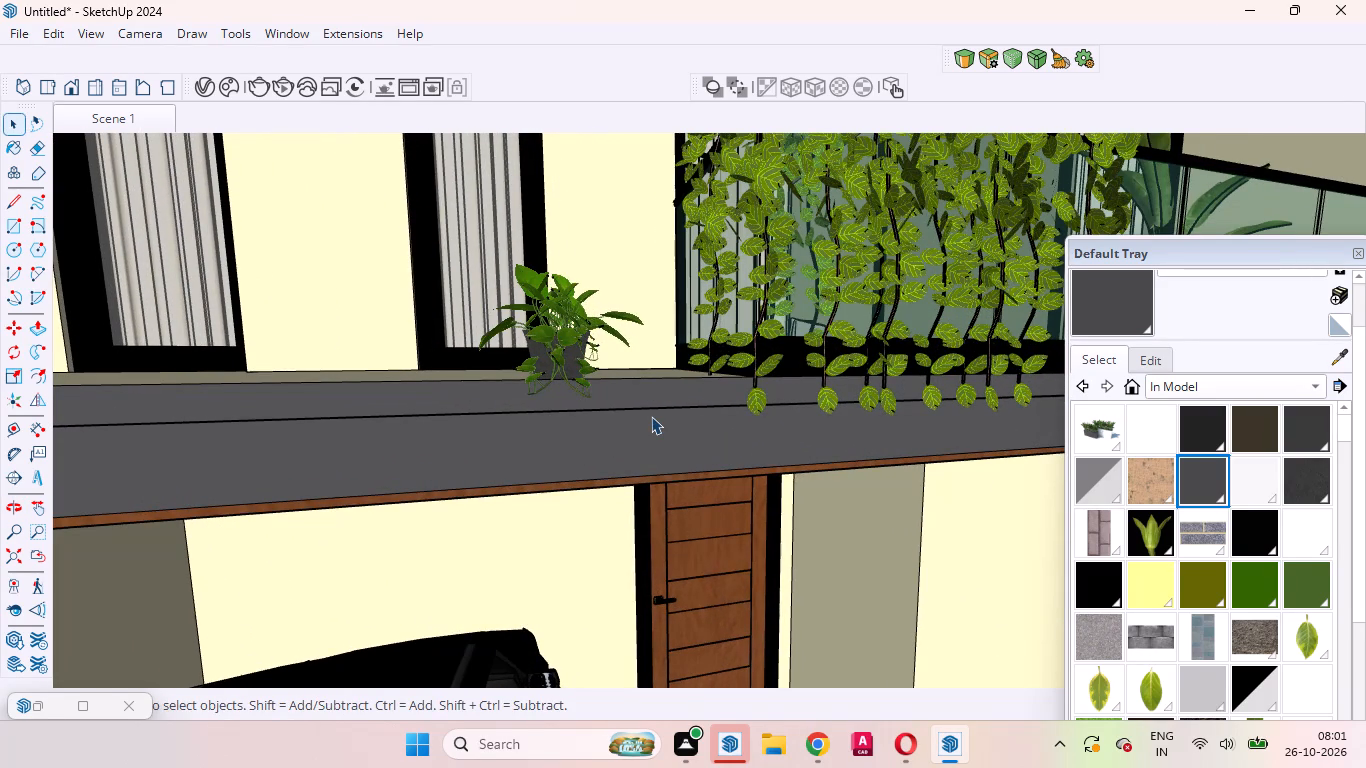
{"action": "scroll", "coordinate": [651, 416], "scroll_direction": "down", "scroll_amount": 7}
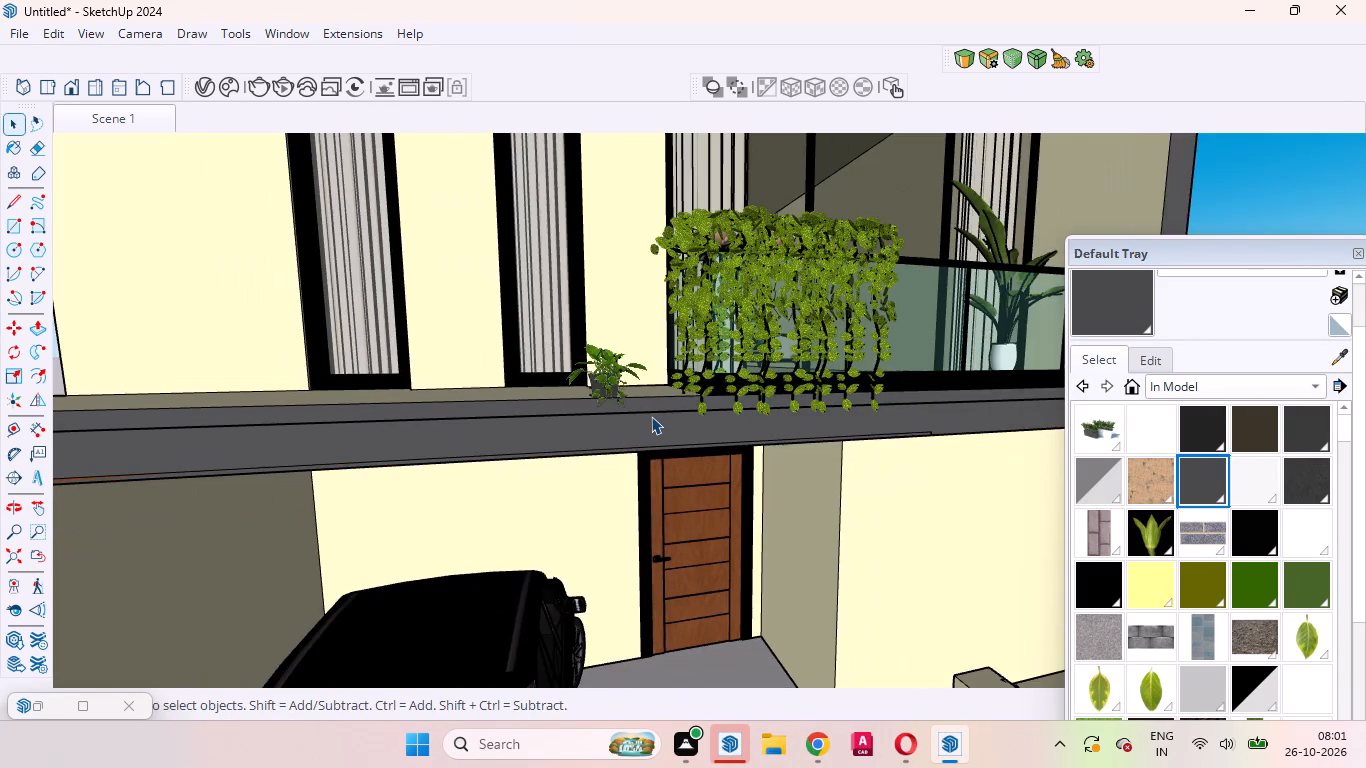
{"action": "scroll", "coordinate": [651, 416], "scroll_direction": "up", "scroll_amount": 9}
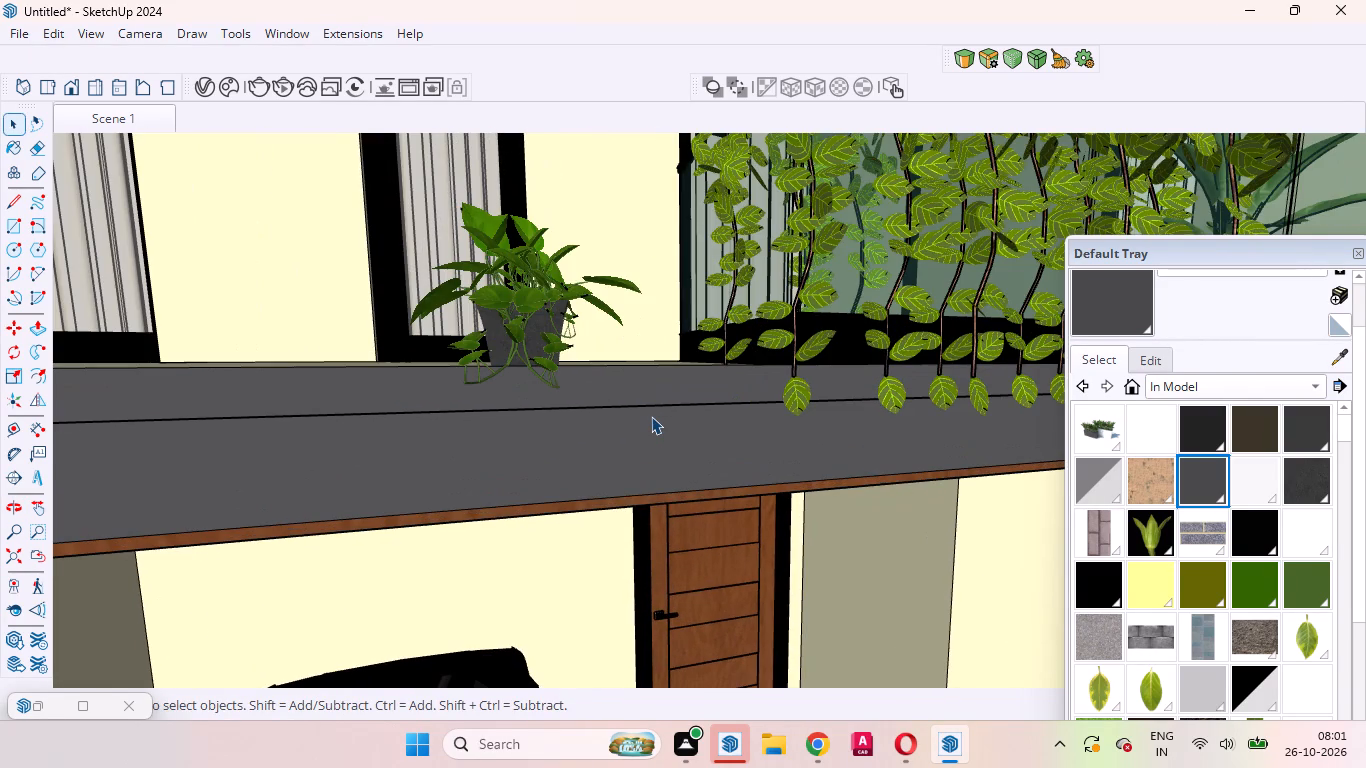
{"action": "scroll", "coordinate": [648, 429], "scroll_direction": "down", "scroll_amount": 9}
{"action": "scroll", "coordinate": [866, 443], "scroll_direction": "up", "scroll_amount": 1}
{"action": "scroll", "coordinate": [866, 443], "scroll_direction": "down", "scroll_amount": 2}
{"action": "left_click", "coordinate": [557, 350]}
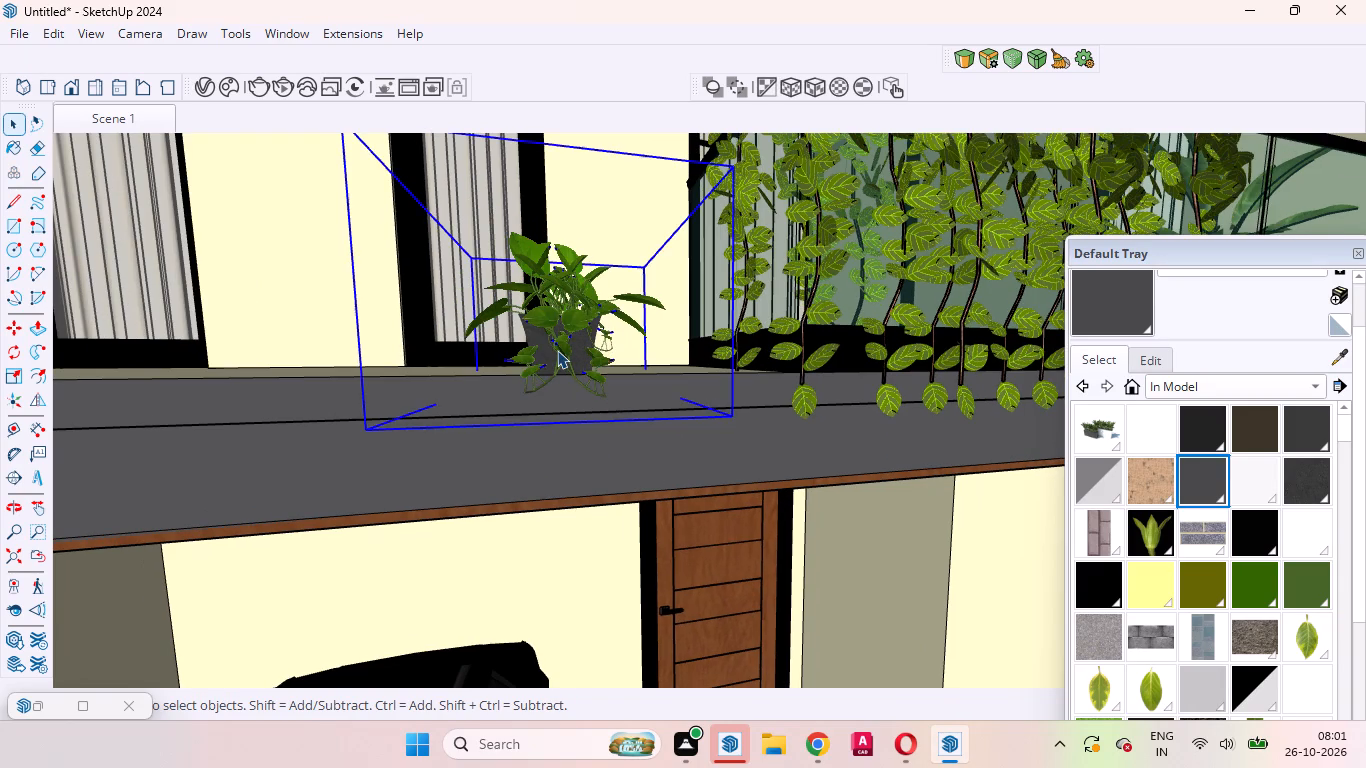
{"action": "middle_click_drag", "start_coordinate": [557, 350], "coordinate": [549, 543]}
{"action": "scroll", "coordinate": [564, 405], "scroll_direction": "down", "scroll_amount": 16}
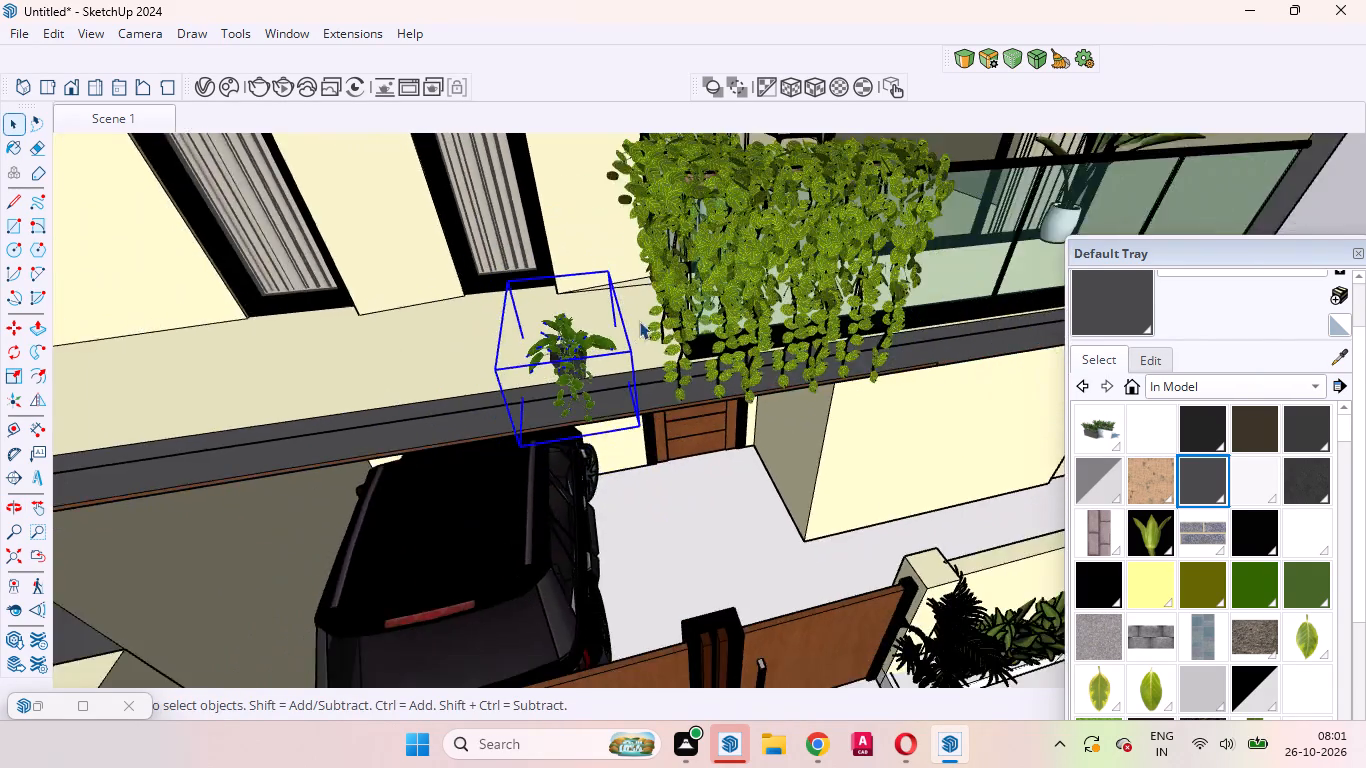
{"action": "scroll", "coordinate": [639, 321], "scroll_direction": "down", "scroll_amount": 9}
{"action": "scroll", "coordinate": [617, 340], "scroll_direction": "up", "scroll_amount": 14}
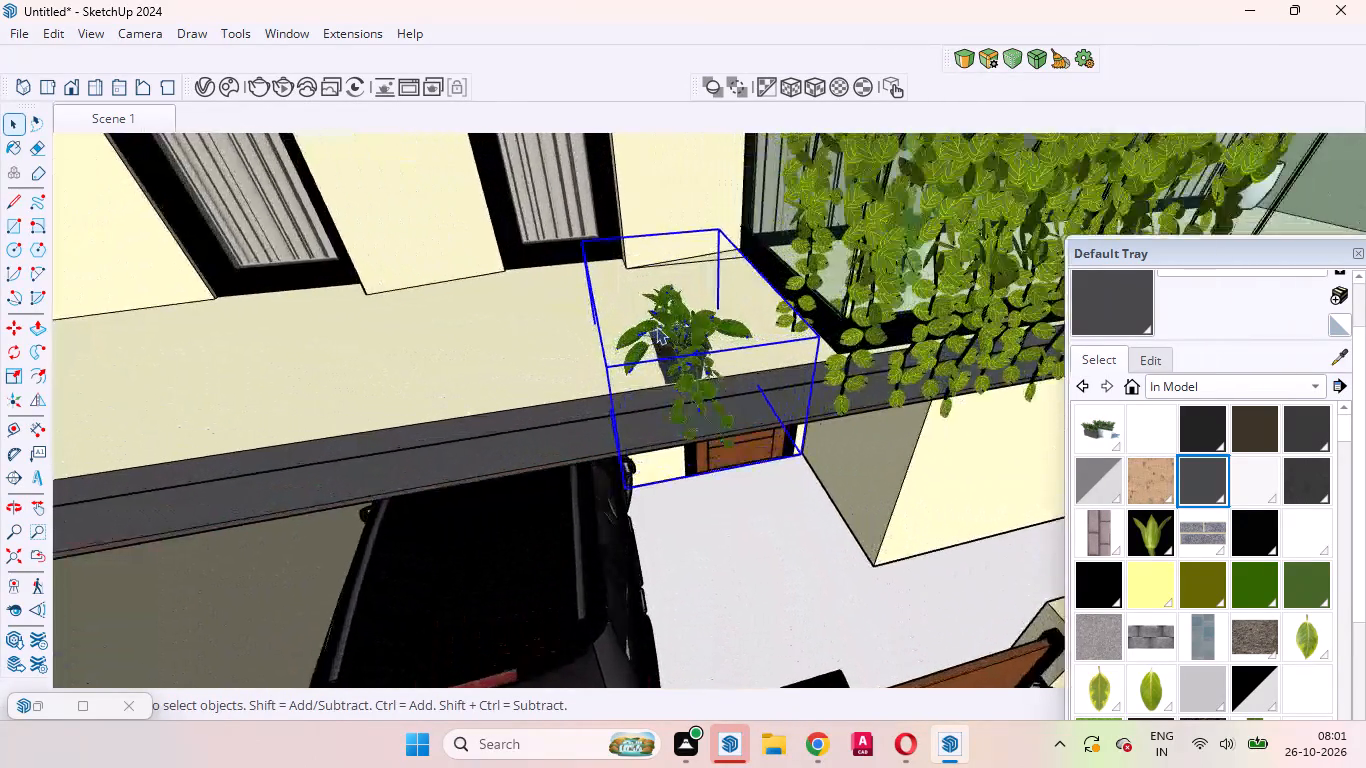
{"action": "scroll", "coordinate": [657, 330], "scroll_direction": "down", "scroll_amount": 11}
Copy the long leafy planter from the white boundary planter bed onto the front slab before the narrow windows.
{"action": "middle_click_drag", "start_coordinate": [681, 351], "coordinate": [616, 368]}
{"action": "scroll", "coordinate": [620, 333], "scroll_direction": "down", "scroll_amount": 9}
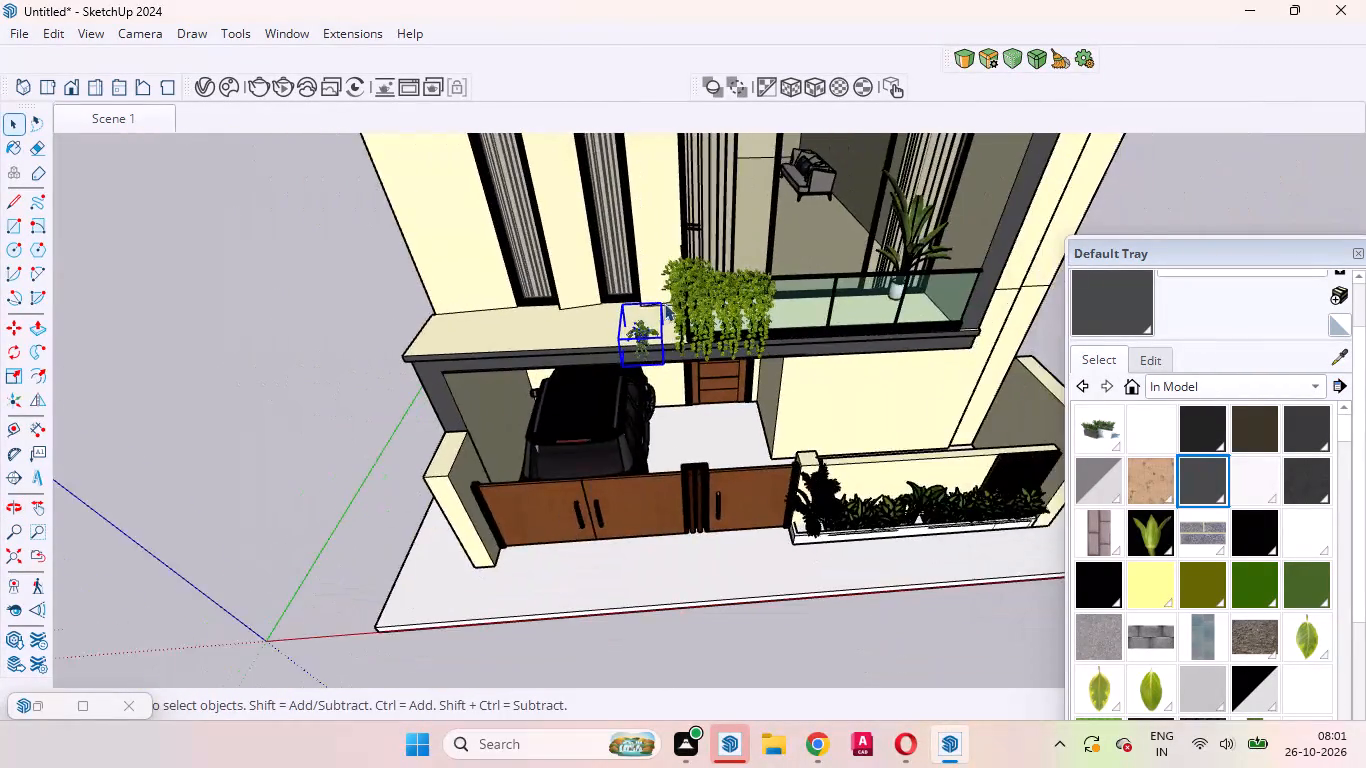
{"action": "scroll", "coordinate": [664, 303], "scroll_direction": "down", "scroll_amount": 2}
{"action": "scroll", "coordinate": [844, 439], "scroll_direction": "up", "scroll_amount": 20}
{"action": "scroll", "coordinate": [844, 439], "scroll_direction": "up", "scroll_amount": 1}
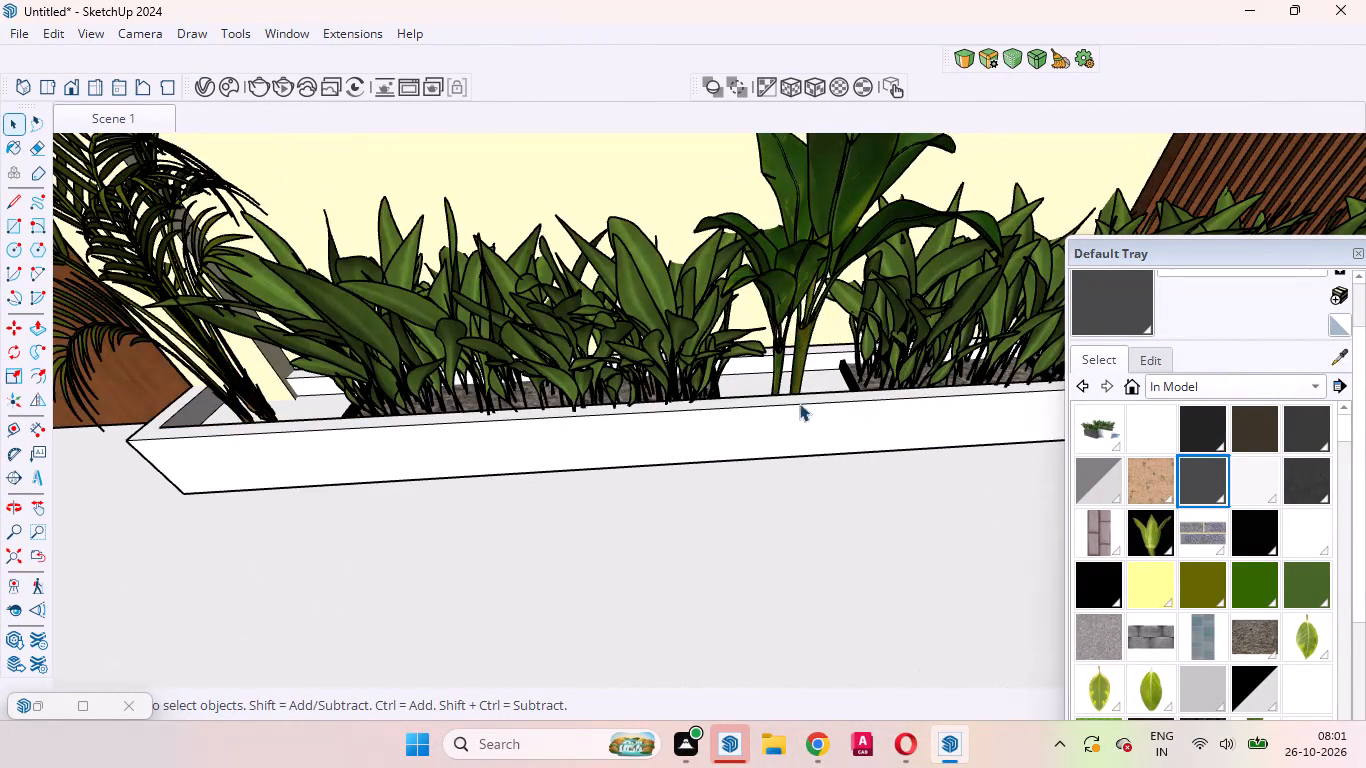
{"action": "left_click", "coordinate": [636, 375]}
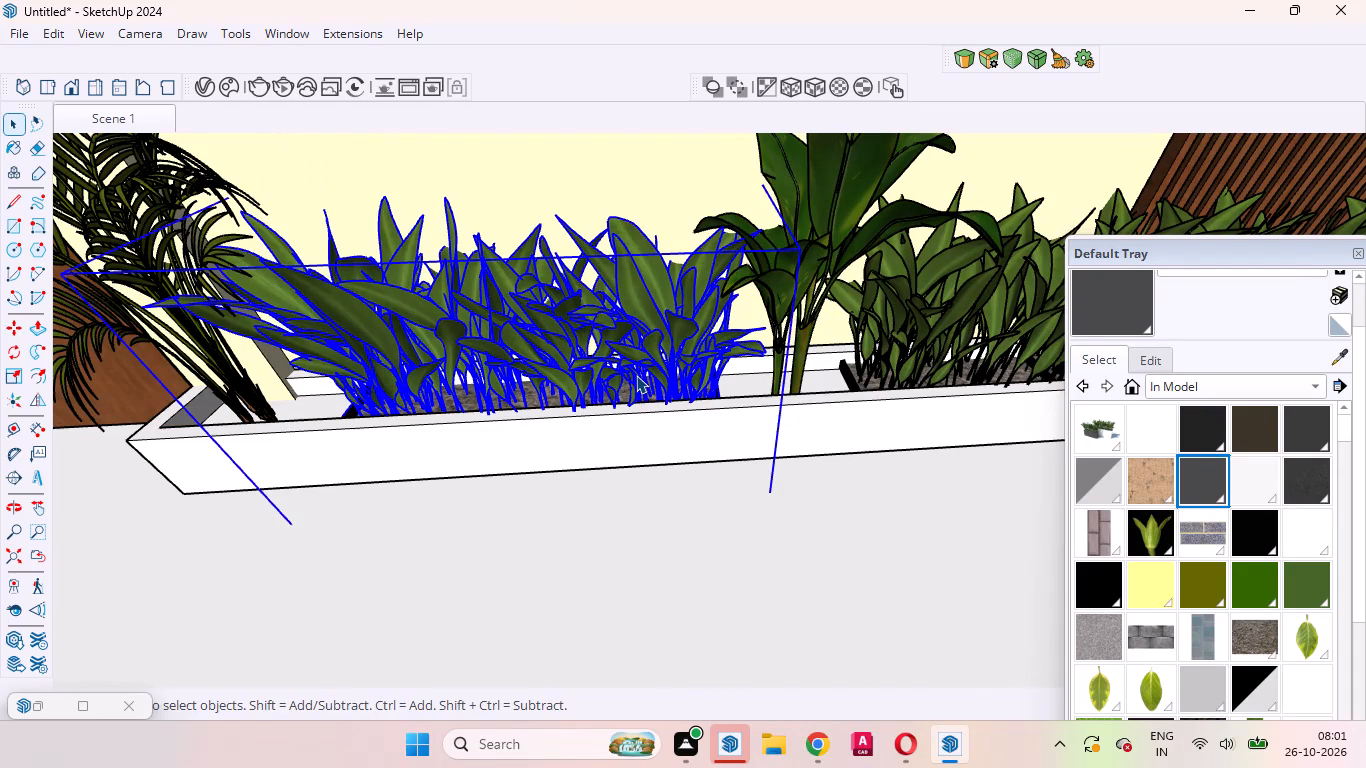
{"action": "key", "text": "m"}
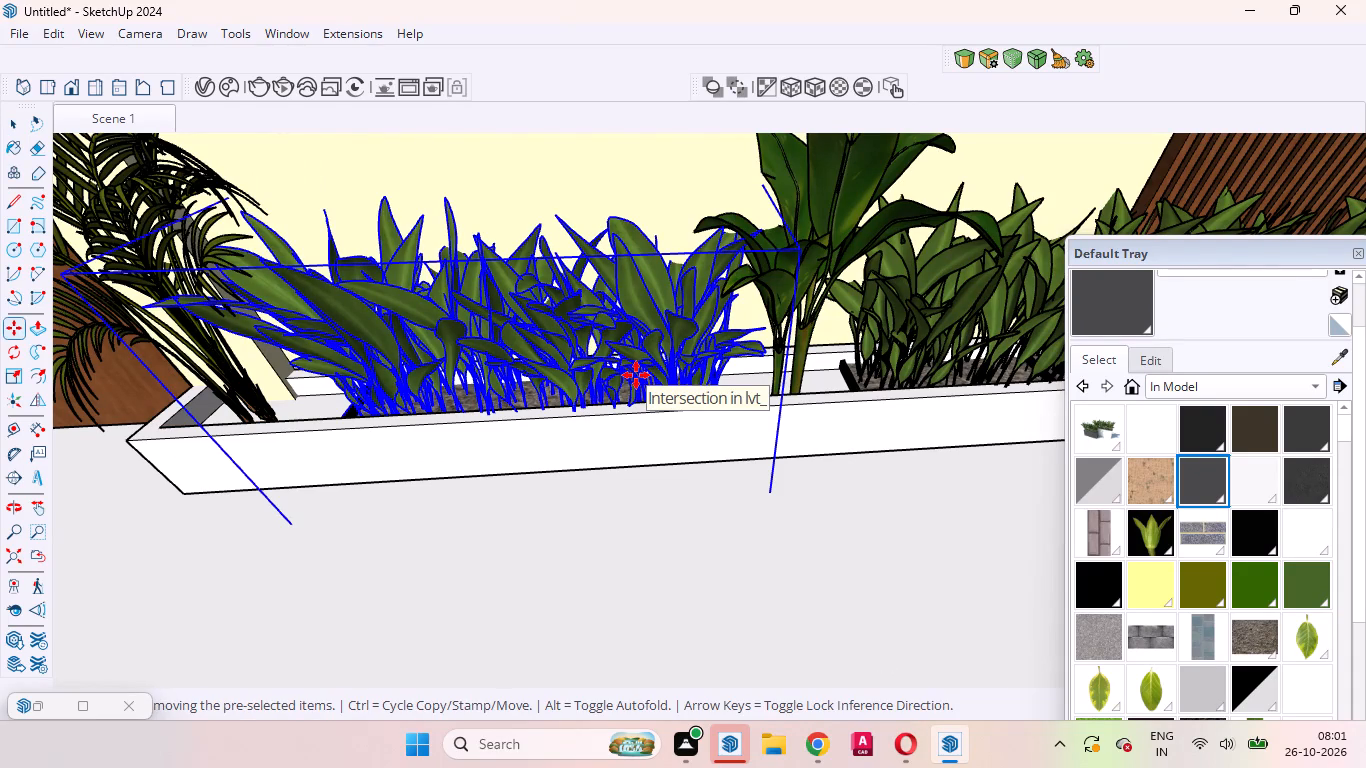
{"action": "left_click", "coordinate": [775, 495]}
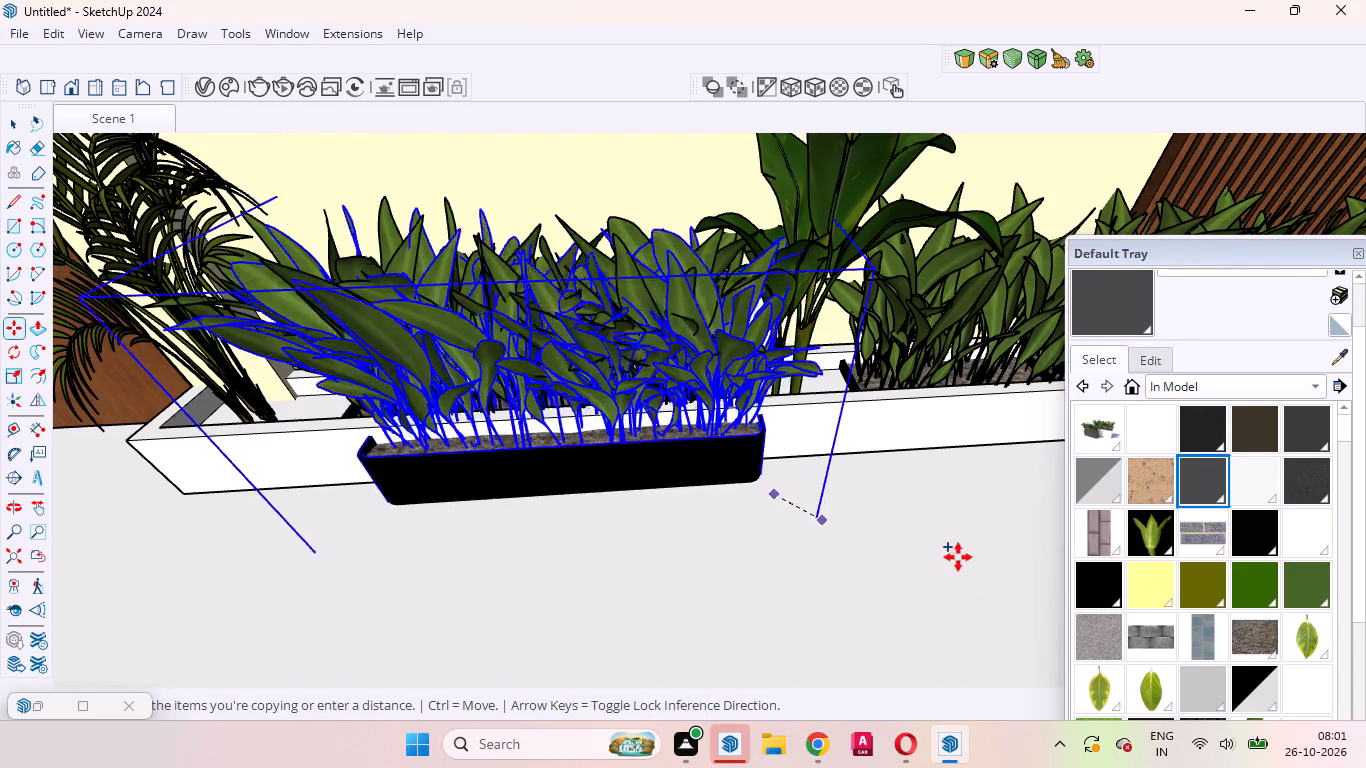
{"action": "scroll", "coordinate": [921, 533], "scroll_direction": "down", "scroll_amount": 20}
{"action": "scroll", "coordinate": [921, 533], "scroll_direction": "down", "scroll_amount": 10}
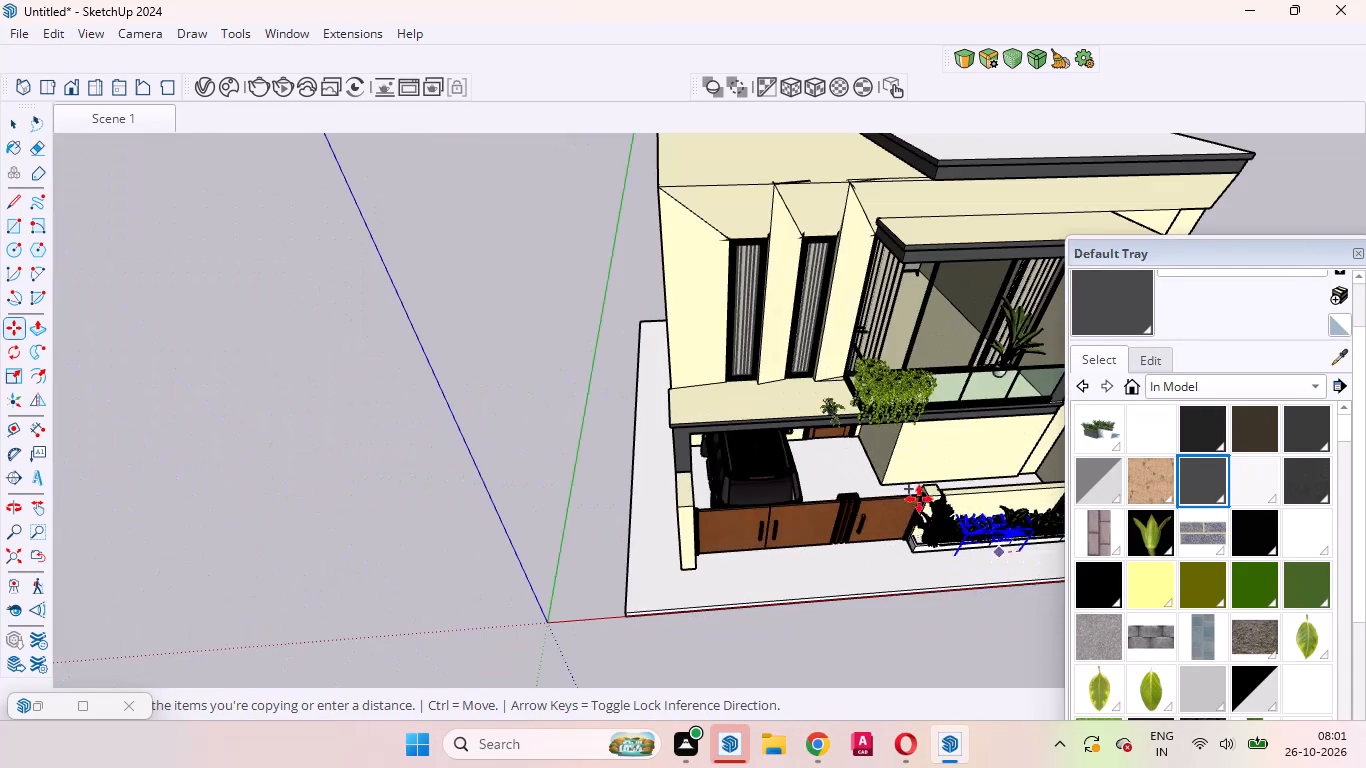
{"action": "scroll", "coordinate": [806, 389], "scroll_direction": "up", "scroll_amount": 15}
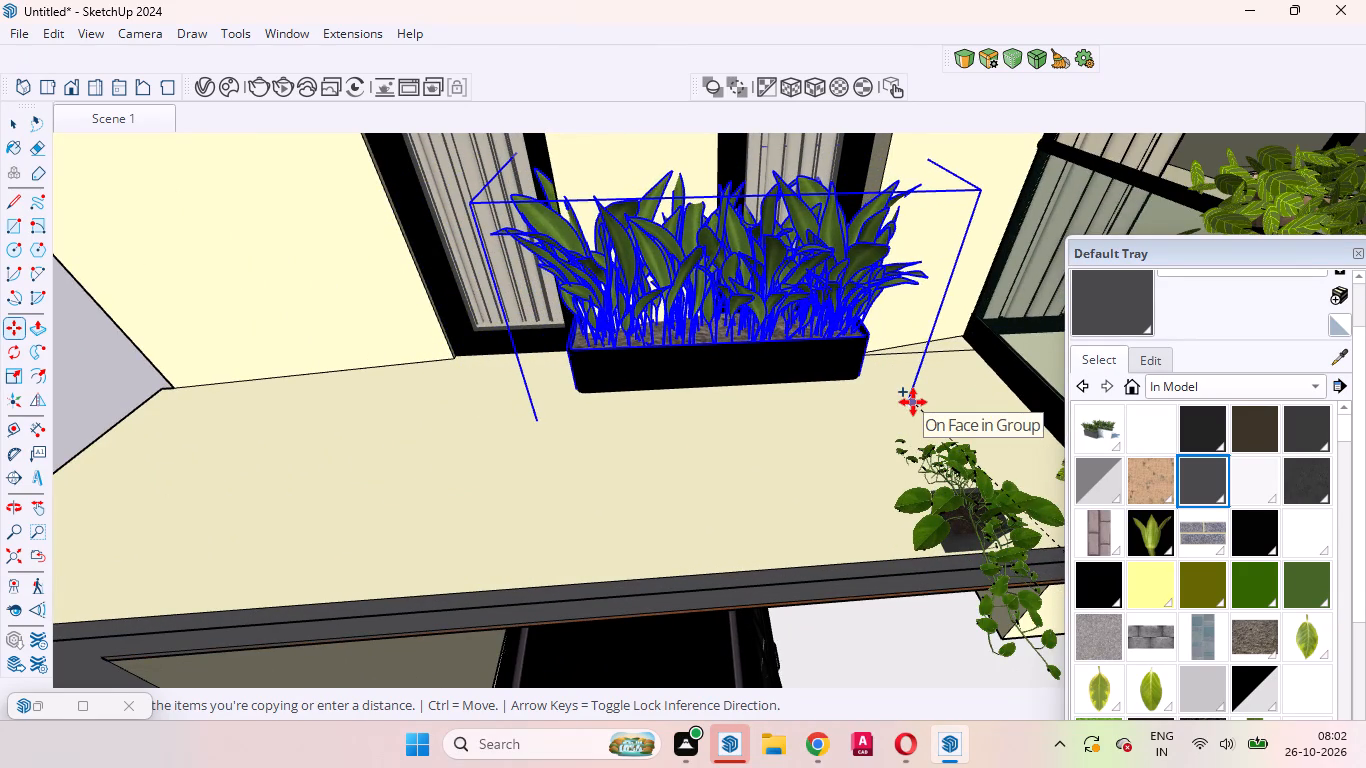
{"action": "left_click", "coordinate": [914, 406]}
{"action": "middle_click_drag", "start_coordinate": [837, 433], "coordinate": [1058, 463]}
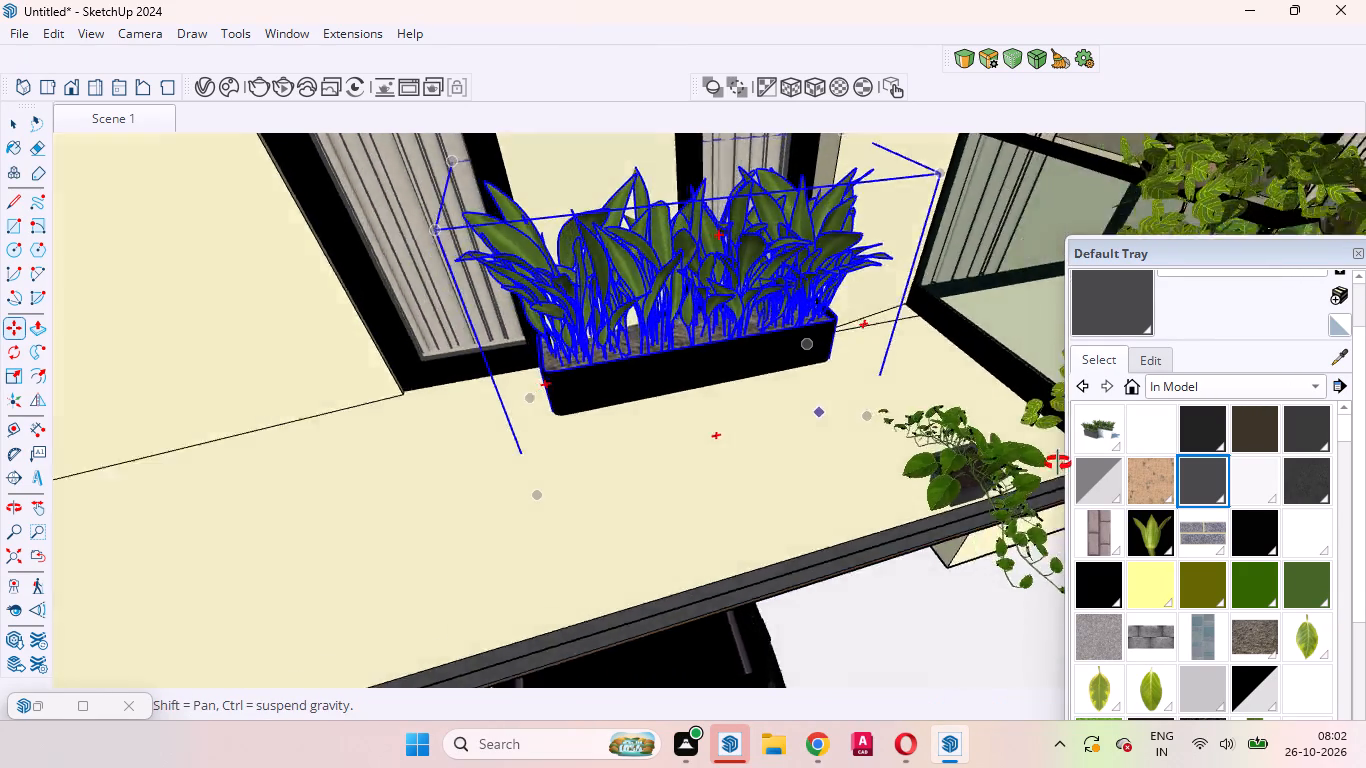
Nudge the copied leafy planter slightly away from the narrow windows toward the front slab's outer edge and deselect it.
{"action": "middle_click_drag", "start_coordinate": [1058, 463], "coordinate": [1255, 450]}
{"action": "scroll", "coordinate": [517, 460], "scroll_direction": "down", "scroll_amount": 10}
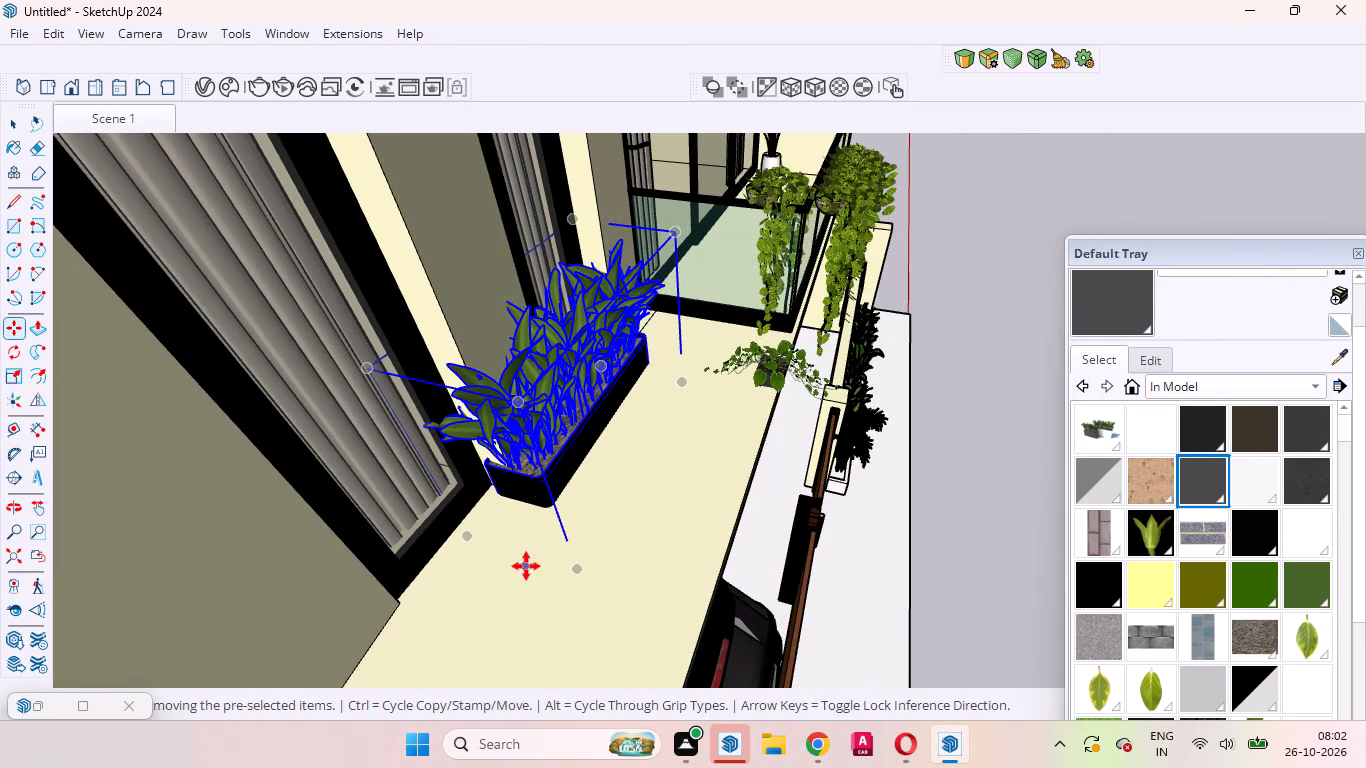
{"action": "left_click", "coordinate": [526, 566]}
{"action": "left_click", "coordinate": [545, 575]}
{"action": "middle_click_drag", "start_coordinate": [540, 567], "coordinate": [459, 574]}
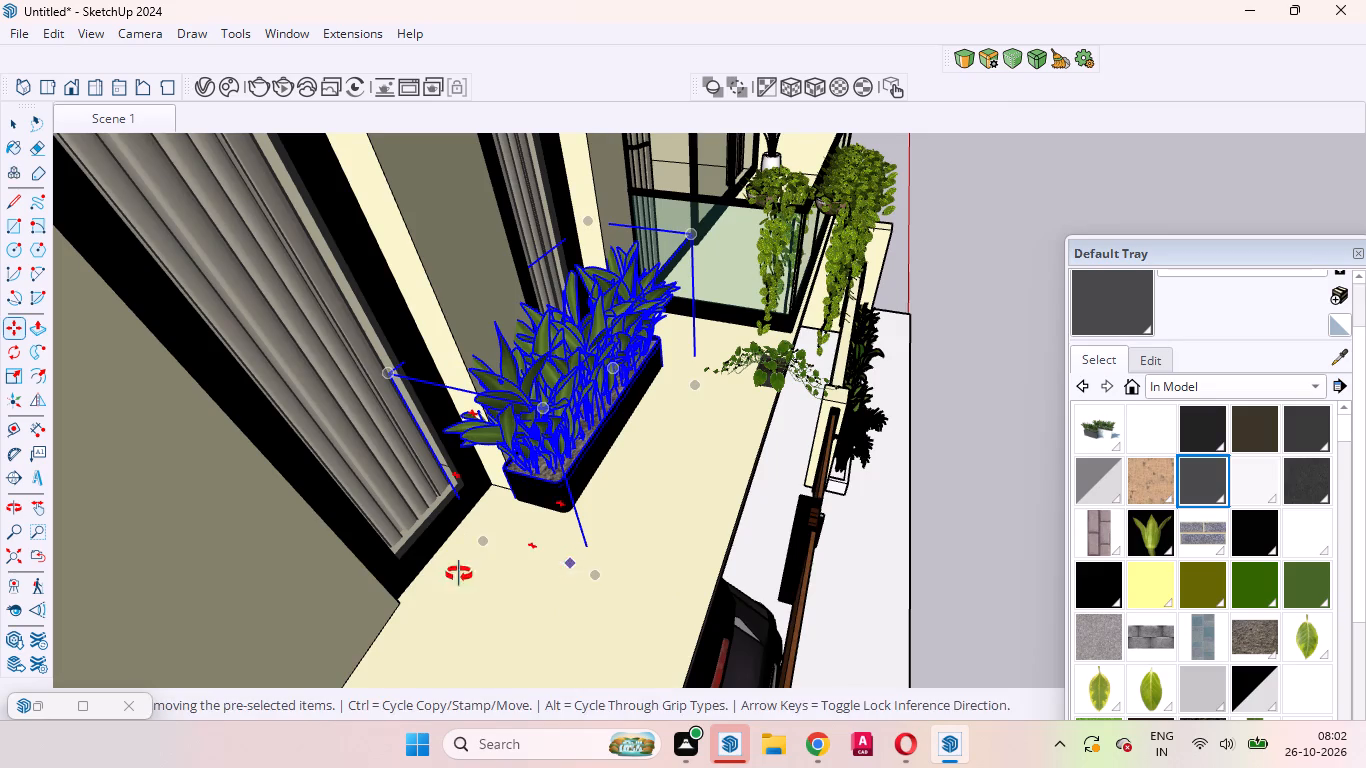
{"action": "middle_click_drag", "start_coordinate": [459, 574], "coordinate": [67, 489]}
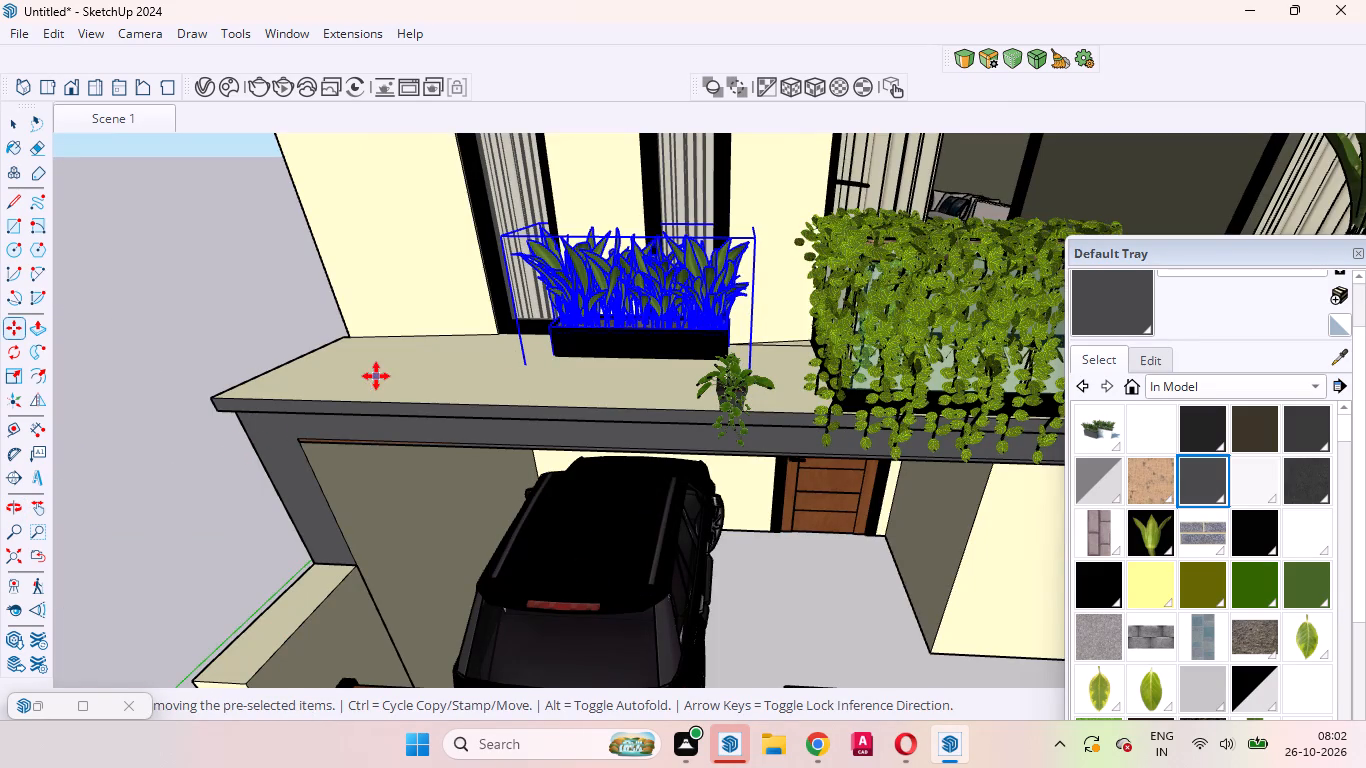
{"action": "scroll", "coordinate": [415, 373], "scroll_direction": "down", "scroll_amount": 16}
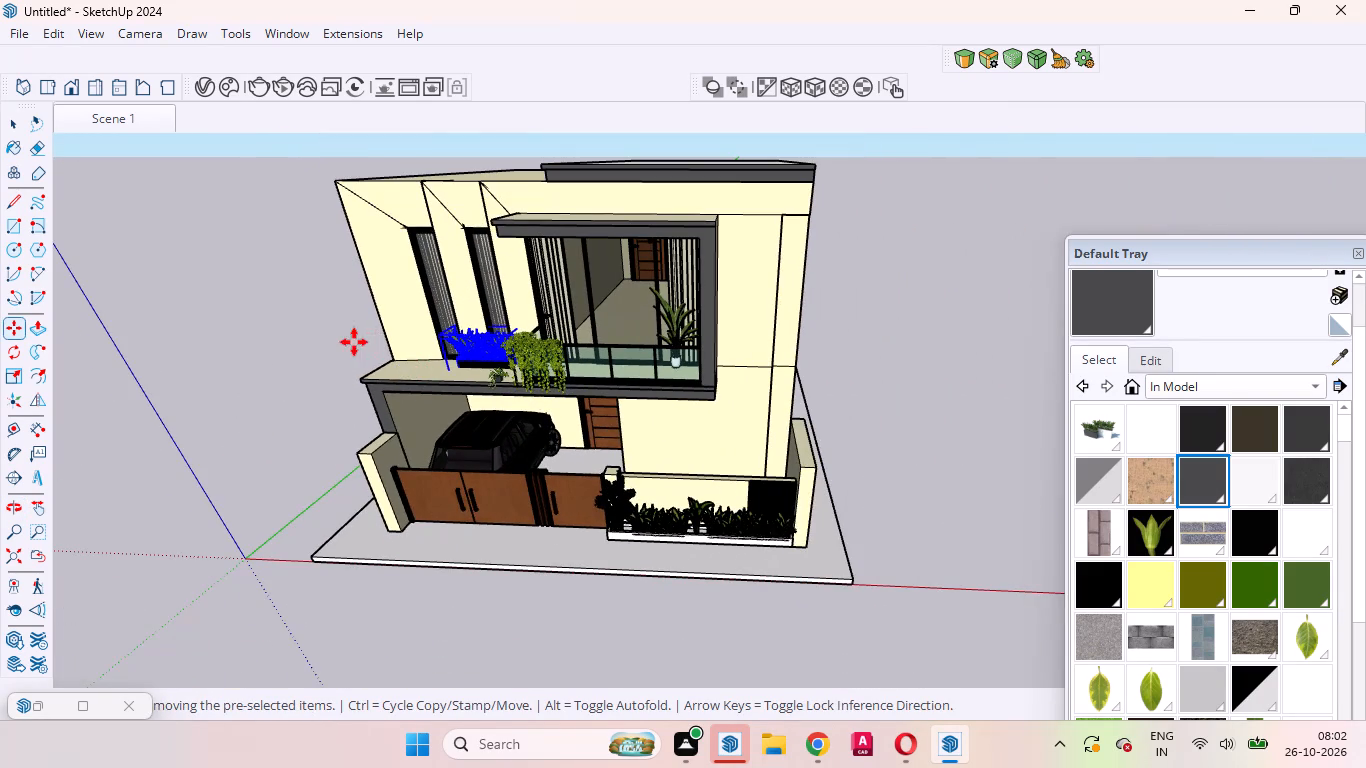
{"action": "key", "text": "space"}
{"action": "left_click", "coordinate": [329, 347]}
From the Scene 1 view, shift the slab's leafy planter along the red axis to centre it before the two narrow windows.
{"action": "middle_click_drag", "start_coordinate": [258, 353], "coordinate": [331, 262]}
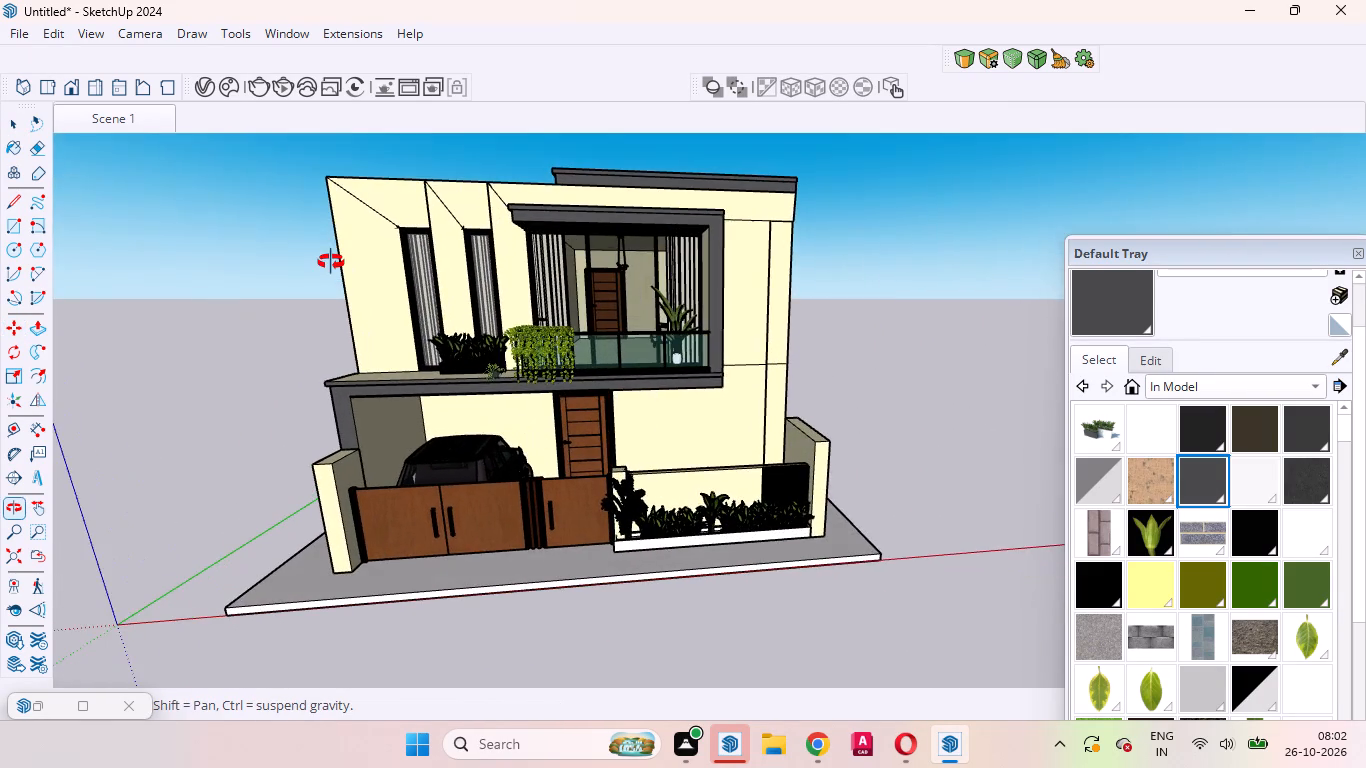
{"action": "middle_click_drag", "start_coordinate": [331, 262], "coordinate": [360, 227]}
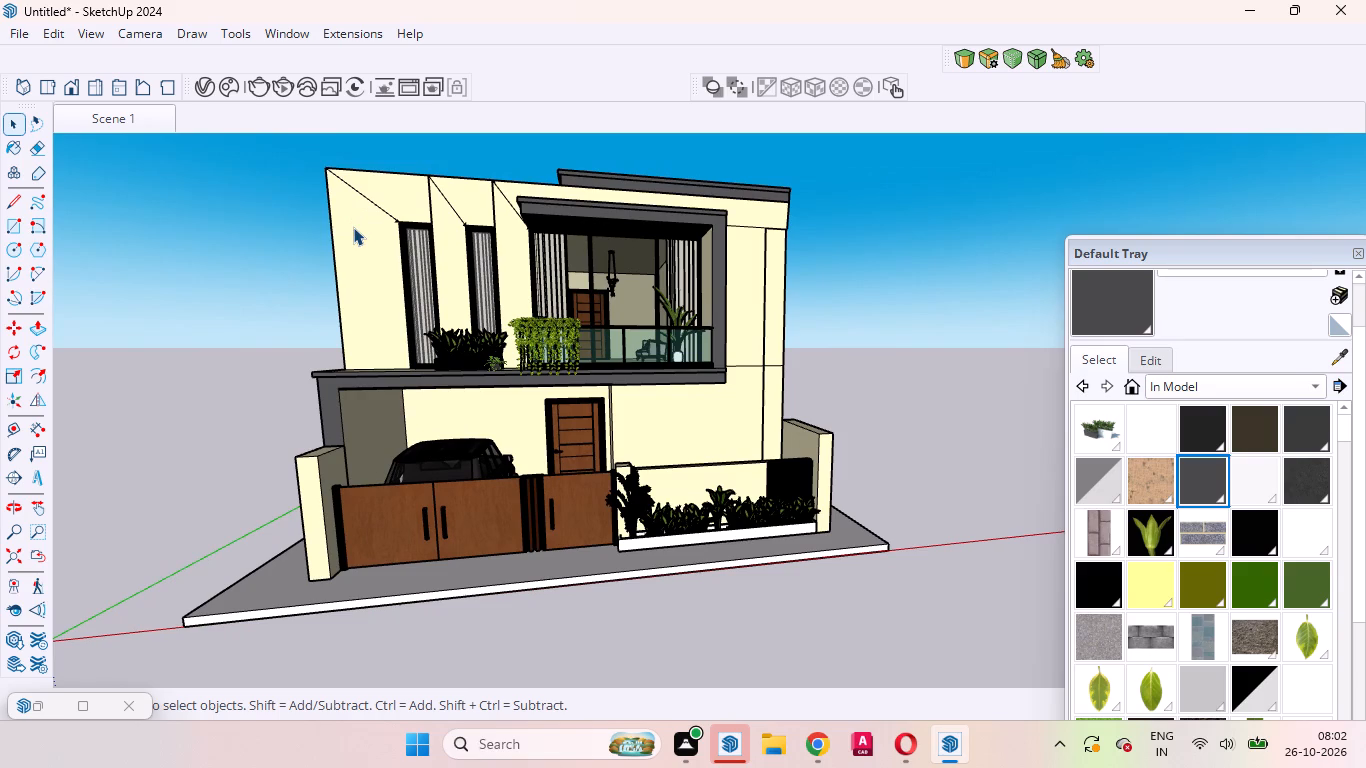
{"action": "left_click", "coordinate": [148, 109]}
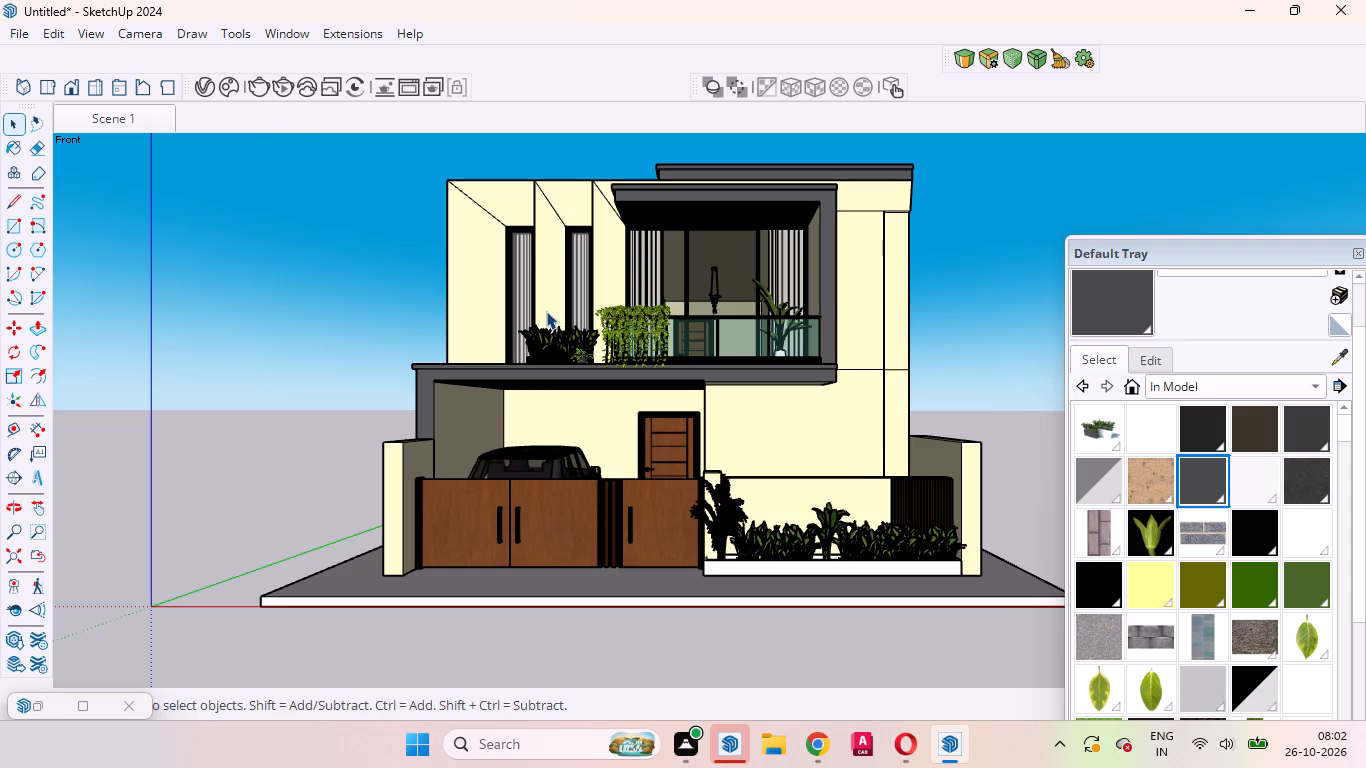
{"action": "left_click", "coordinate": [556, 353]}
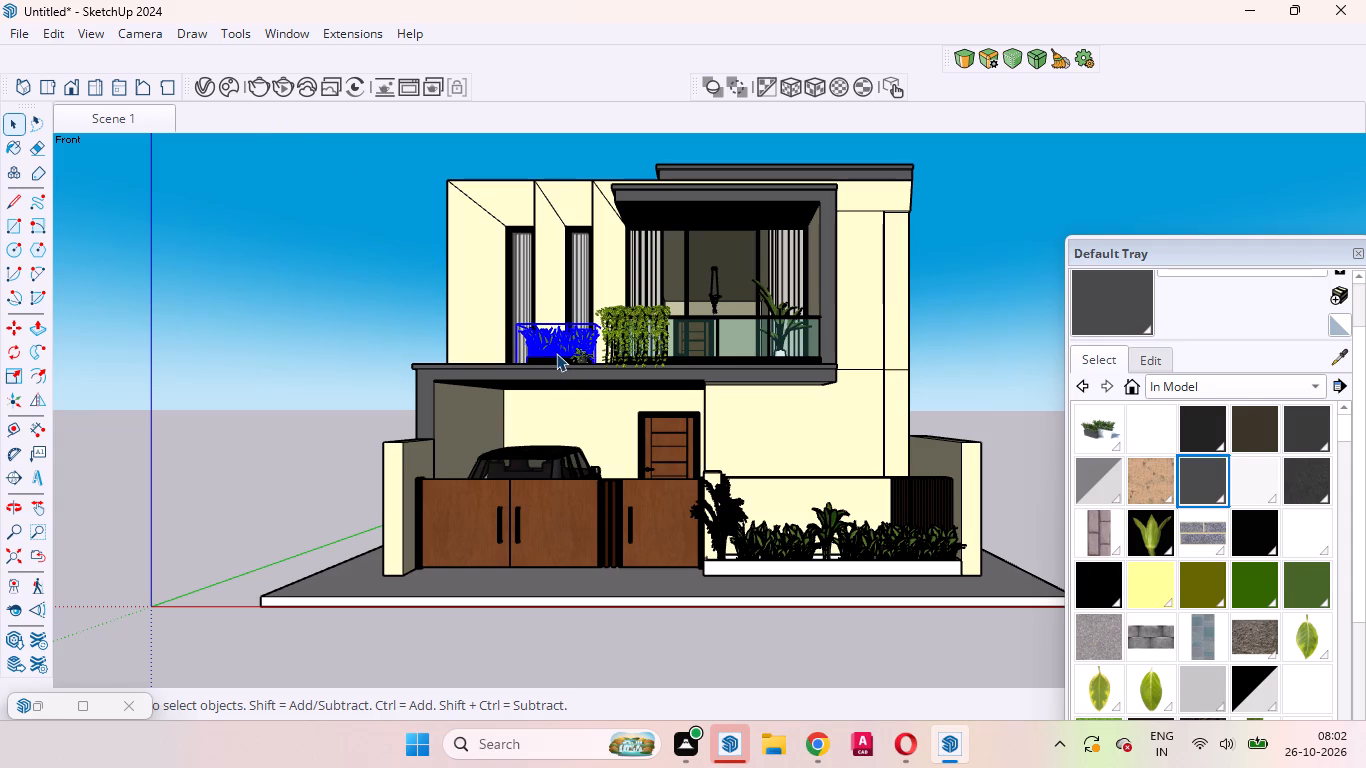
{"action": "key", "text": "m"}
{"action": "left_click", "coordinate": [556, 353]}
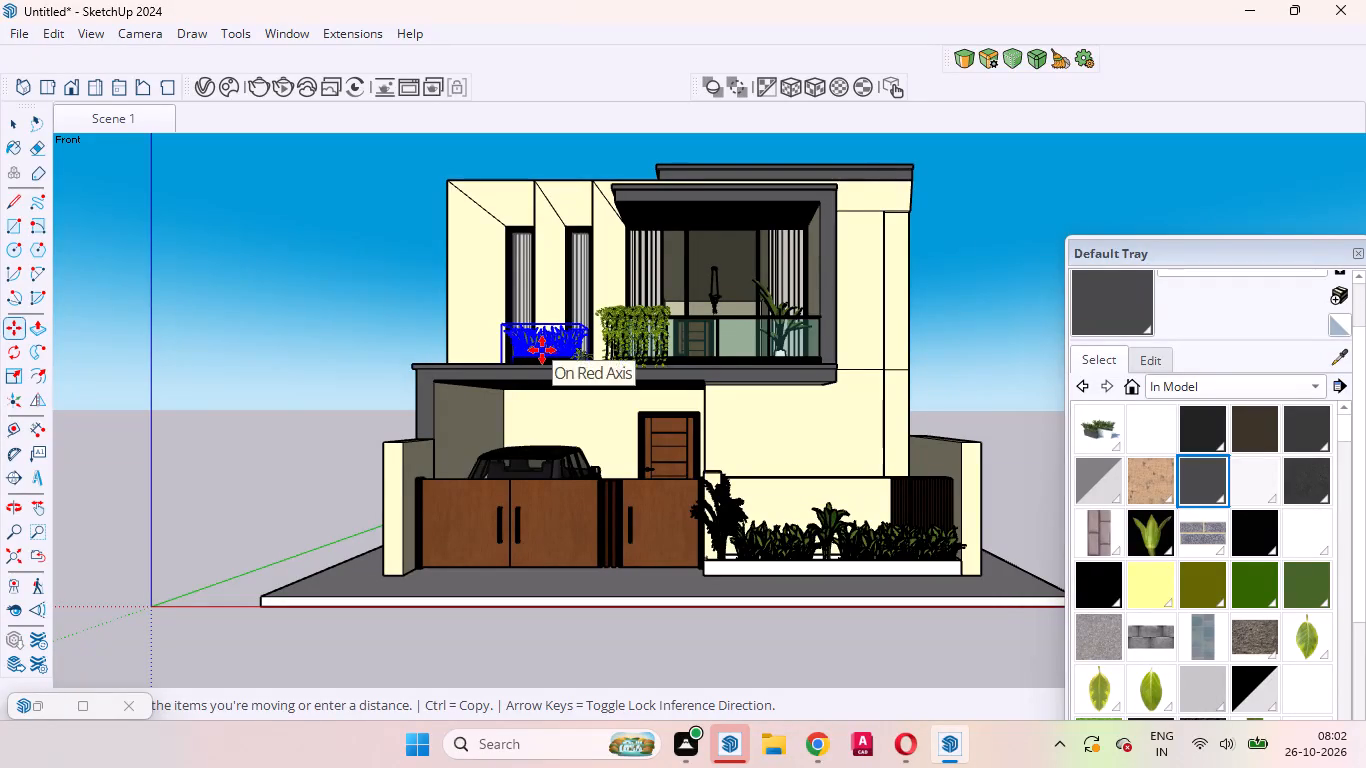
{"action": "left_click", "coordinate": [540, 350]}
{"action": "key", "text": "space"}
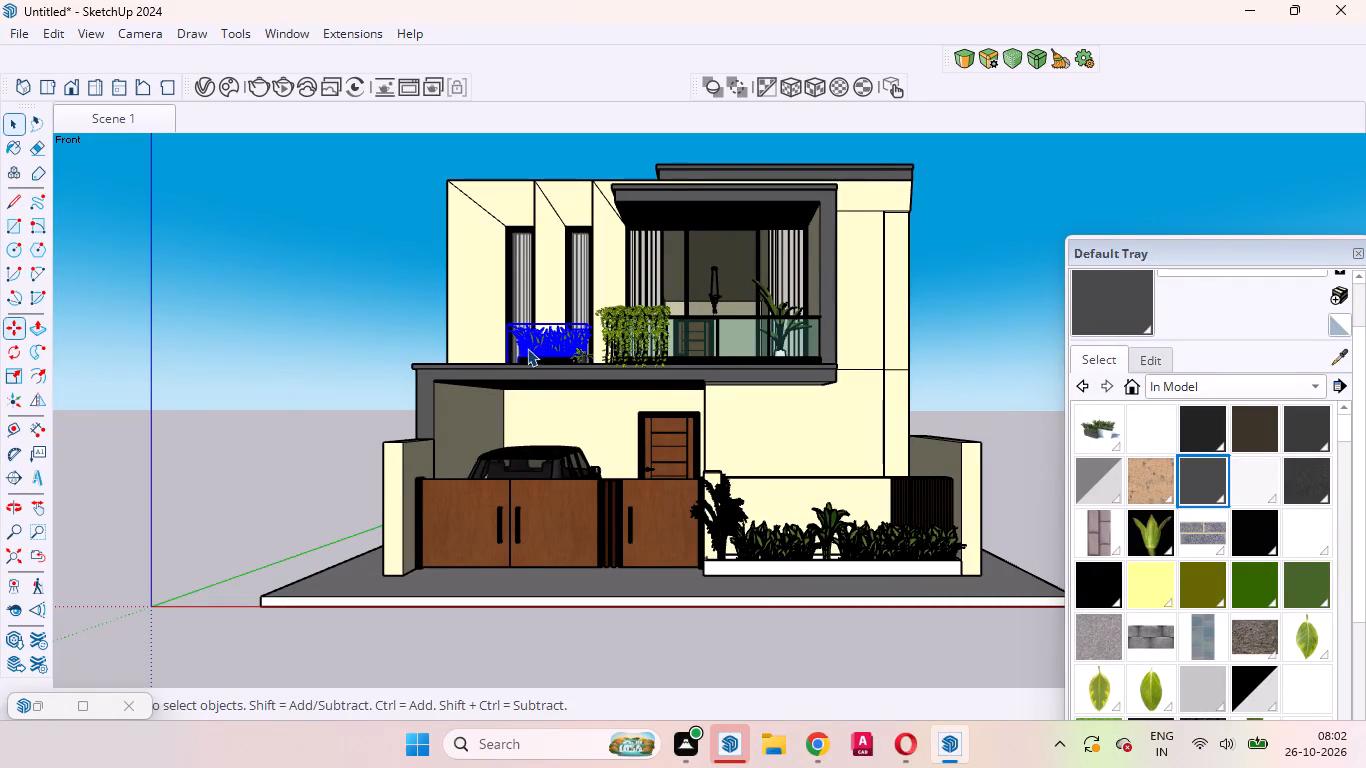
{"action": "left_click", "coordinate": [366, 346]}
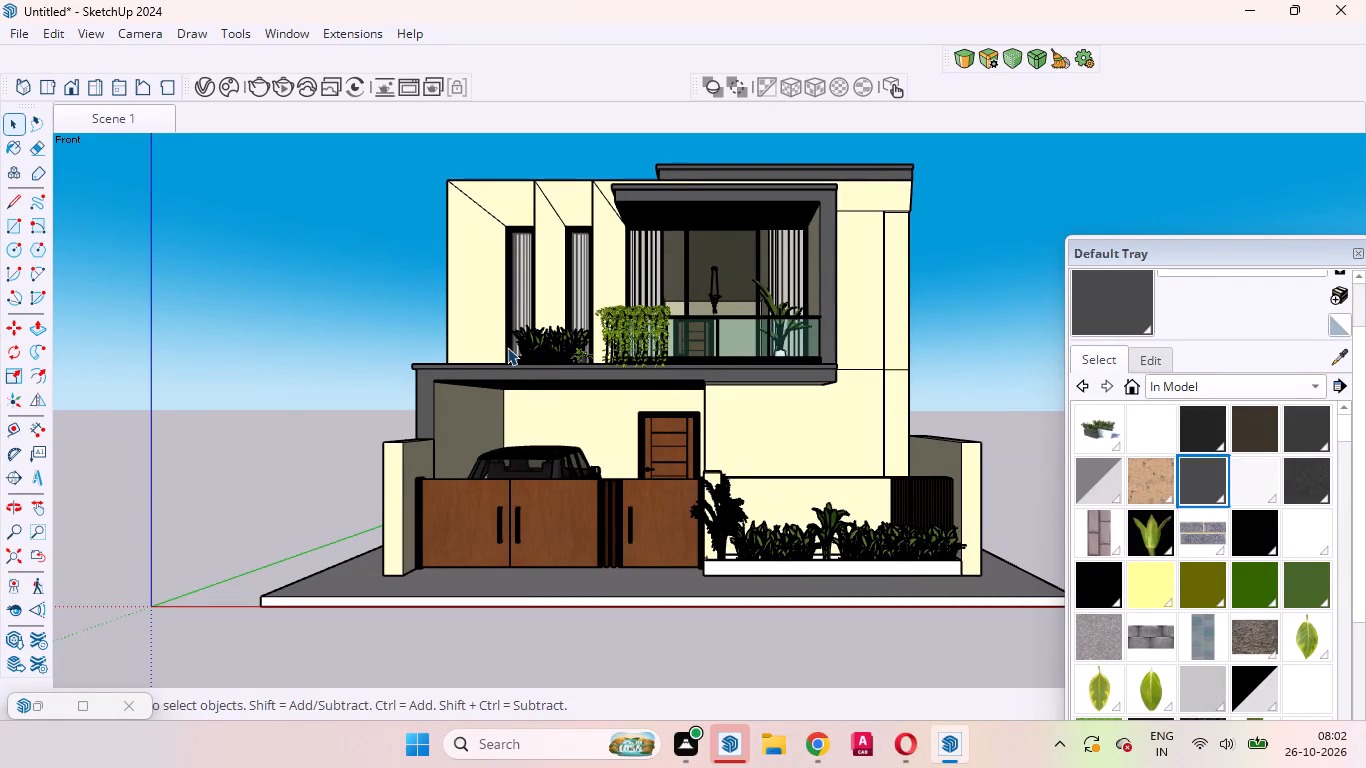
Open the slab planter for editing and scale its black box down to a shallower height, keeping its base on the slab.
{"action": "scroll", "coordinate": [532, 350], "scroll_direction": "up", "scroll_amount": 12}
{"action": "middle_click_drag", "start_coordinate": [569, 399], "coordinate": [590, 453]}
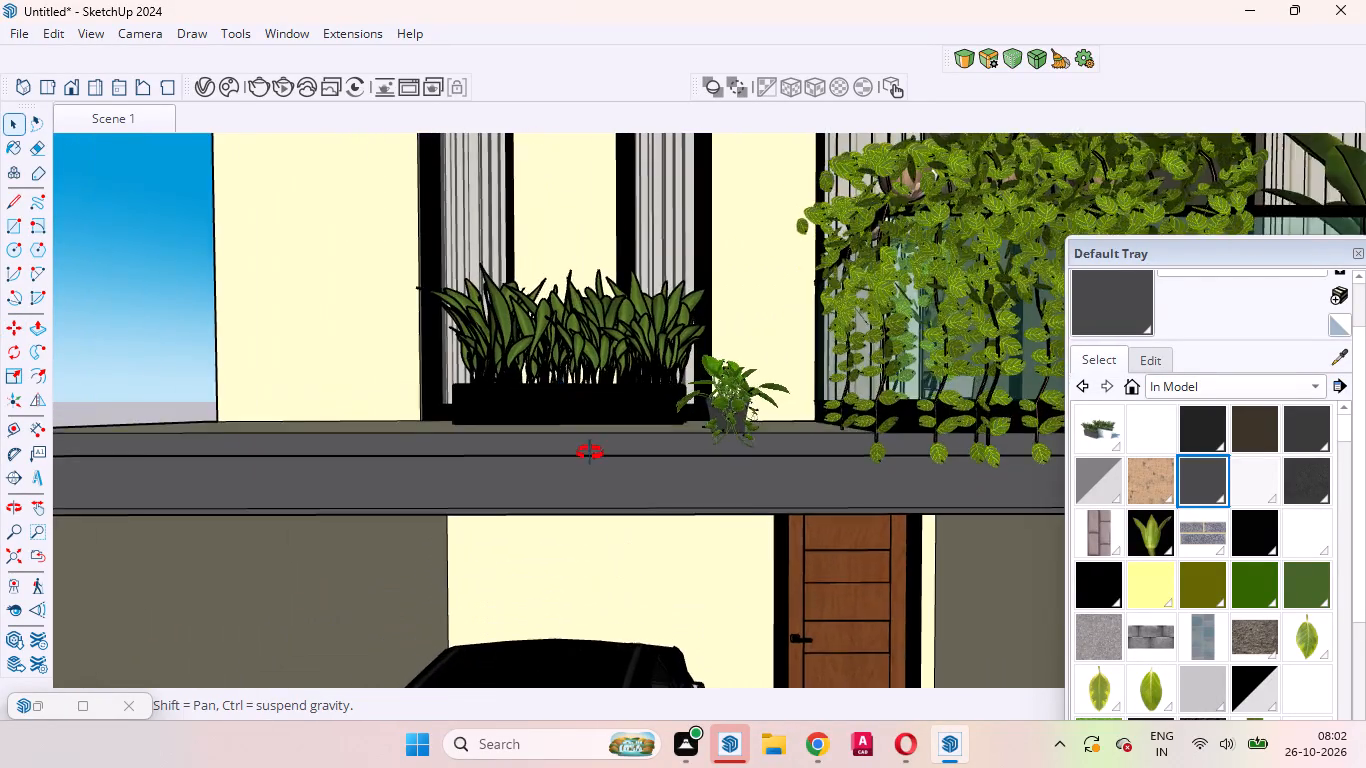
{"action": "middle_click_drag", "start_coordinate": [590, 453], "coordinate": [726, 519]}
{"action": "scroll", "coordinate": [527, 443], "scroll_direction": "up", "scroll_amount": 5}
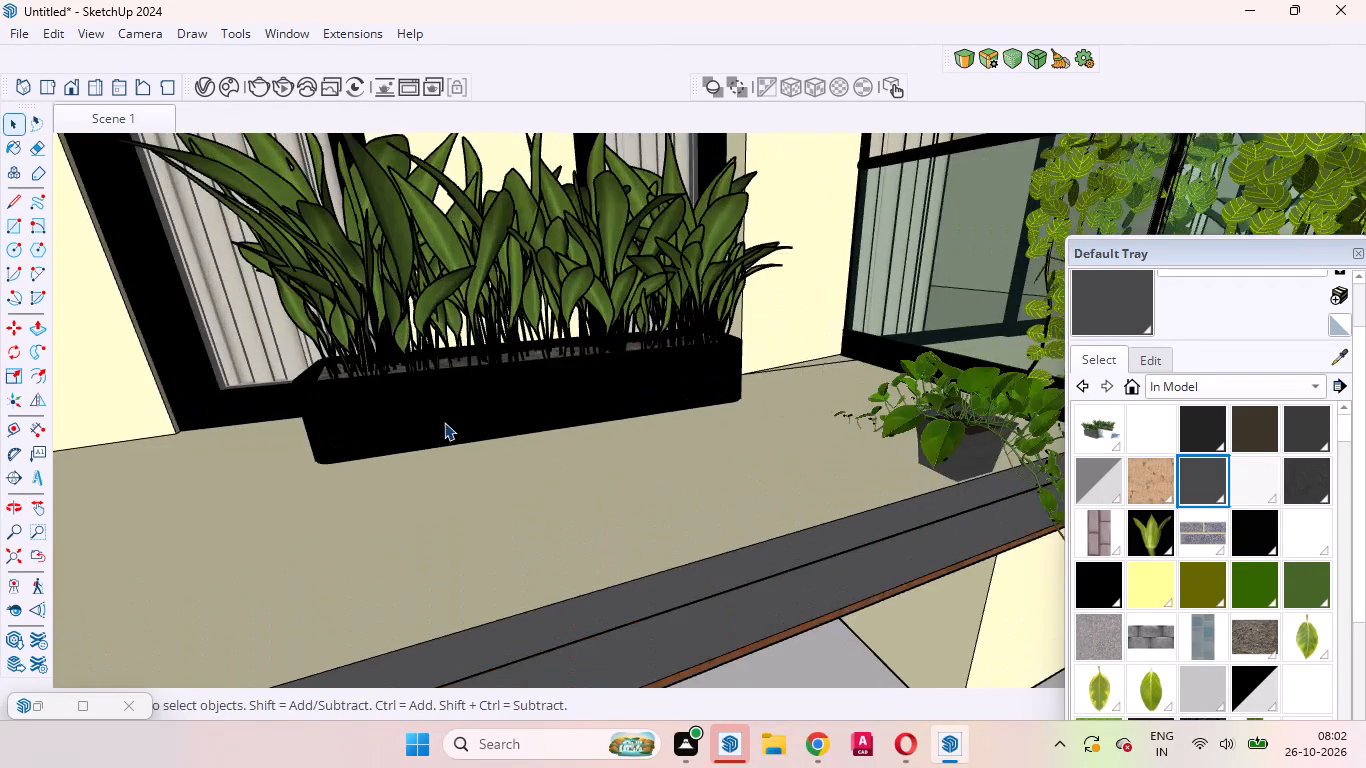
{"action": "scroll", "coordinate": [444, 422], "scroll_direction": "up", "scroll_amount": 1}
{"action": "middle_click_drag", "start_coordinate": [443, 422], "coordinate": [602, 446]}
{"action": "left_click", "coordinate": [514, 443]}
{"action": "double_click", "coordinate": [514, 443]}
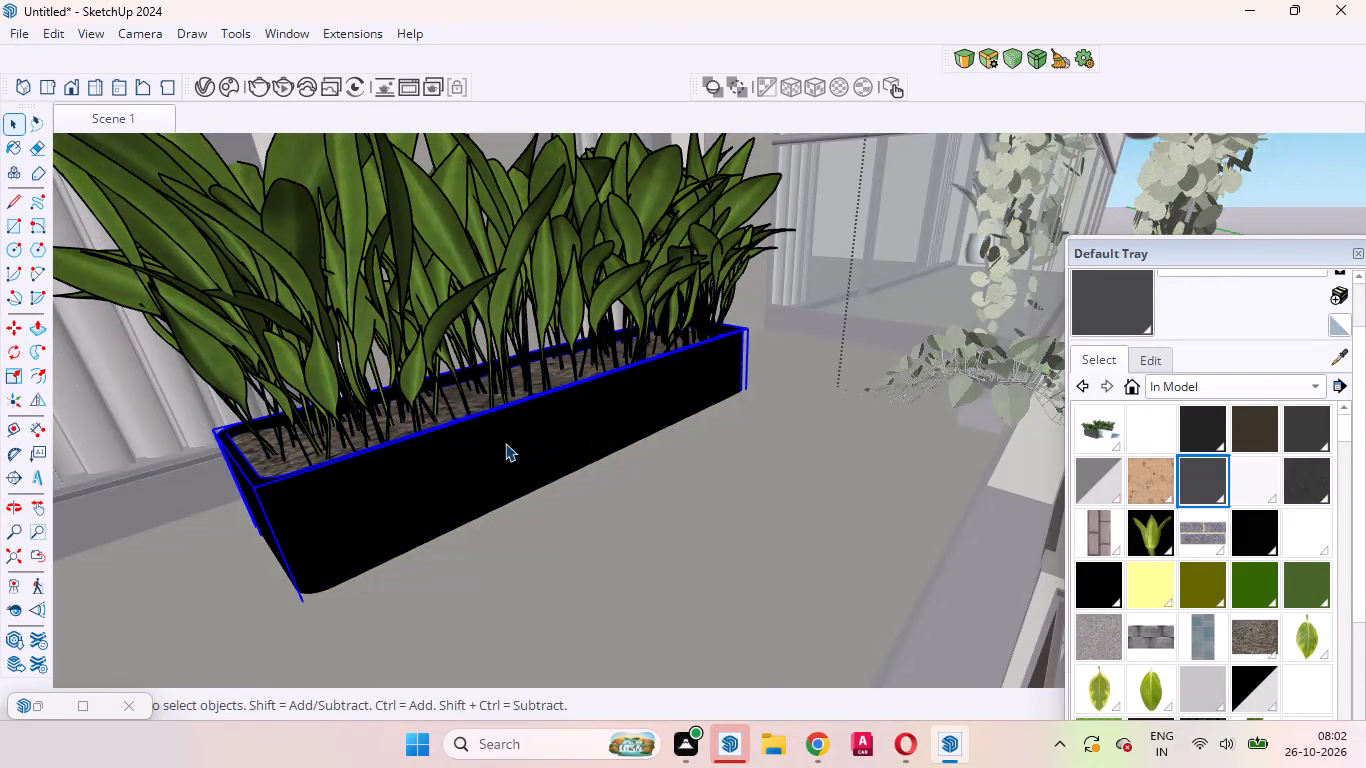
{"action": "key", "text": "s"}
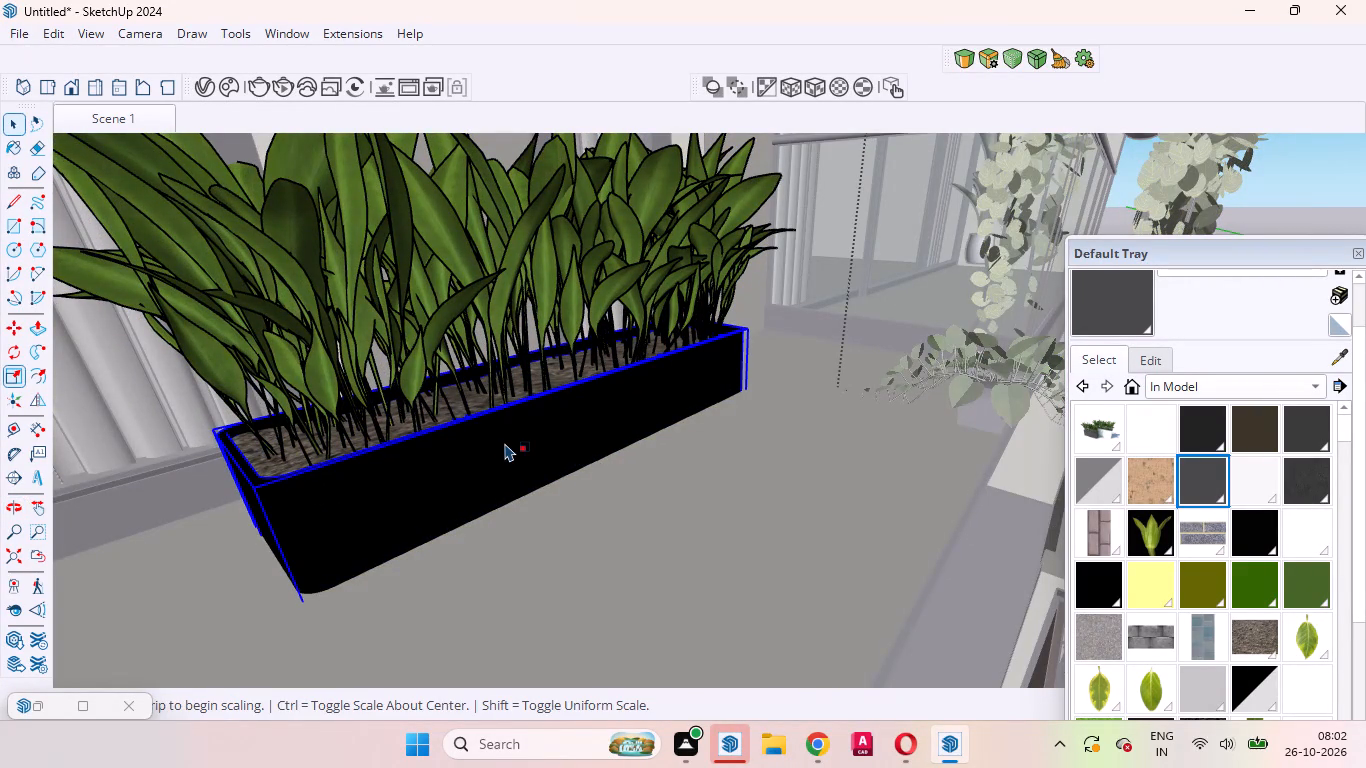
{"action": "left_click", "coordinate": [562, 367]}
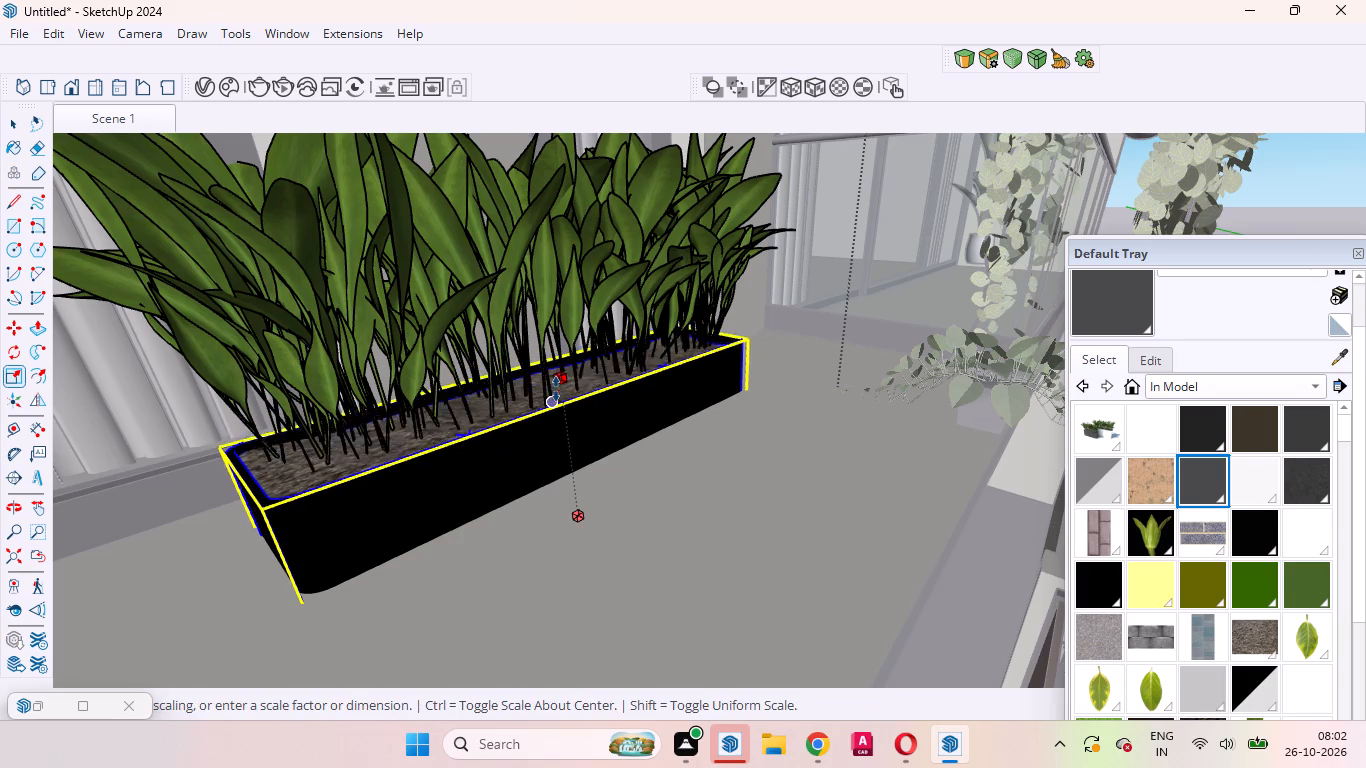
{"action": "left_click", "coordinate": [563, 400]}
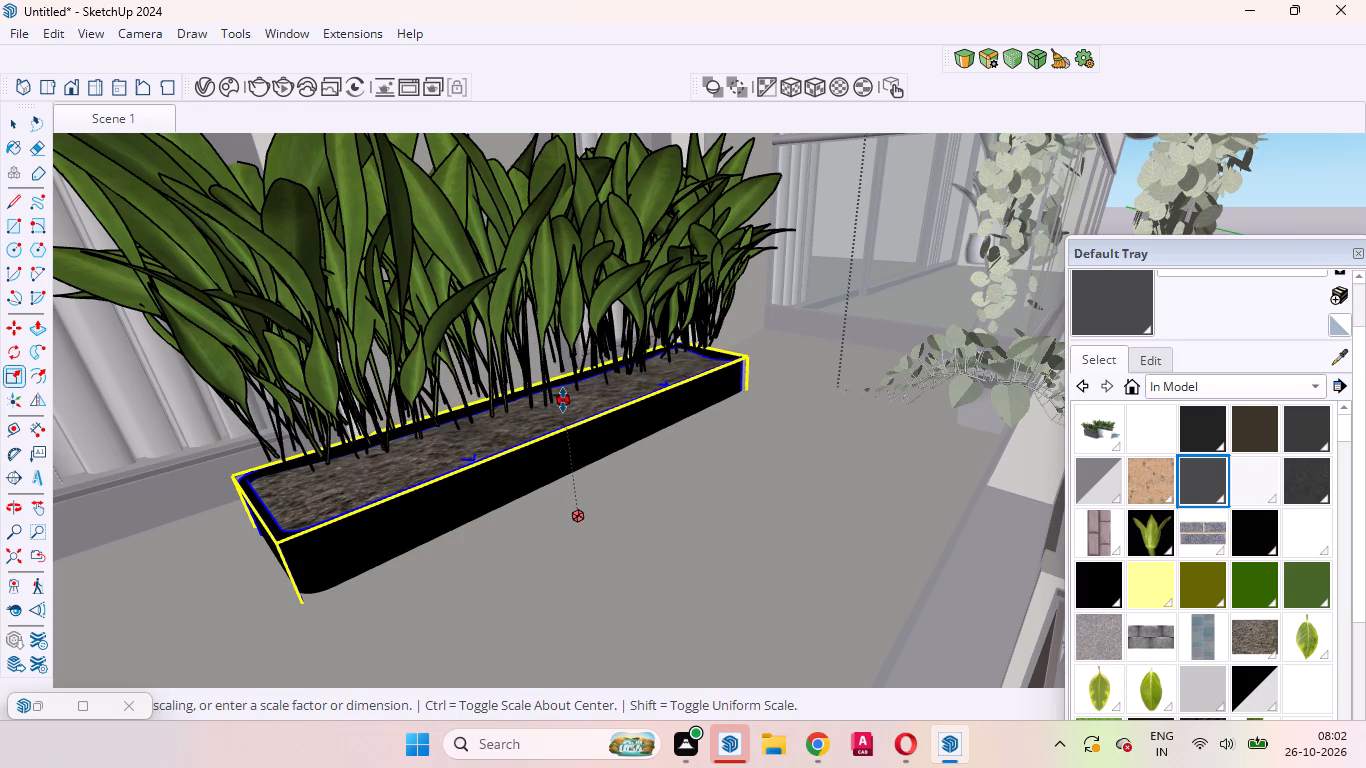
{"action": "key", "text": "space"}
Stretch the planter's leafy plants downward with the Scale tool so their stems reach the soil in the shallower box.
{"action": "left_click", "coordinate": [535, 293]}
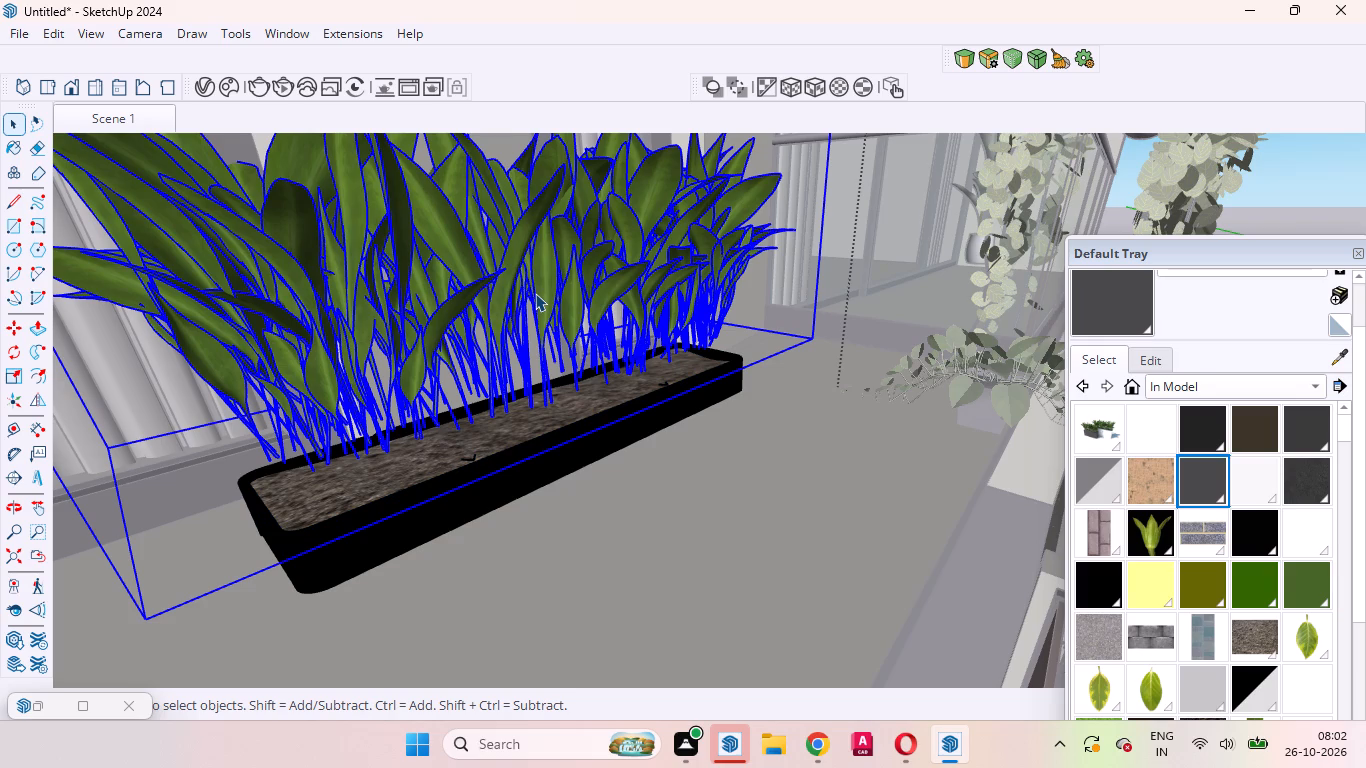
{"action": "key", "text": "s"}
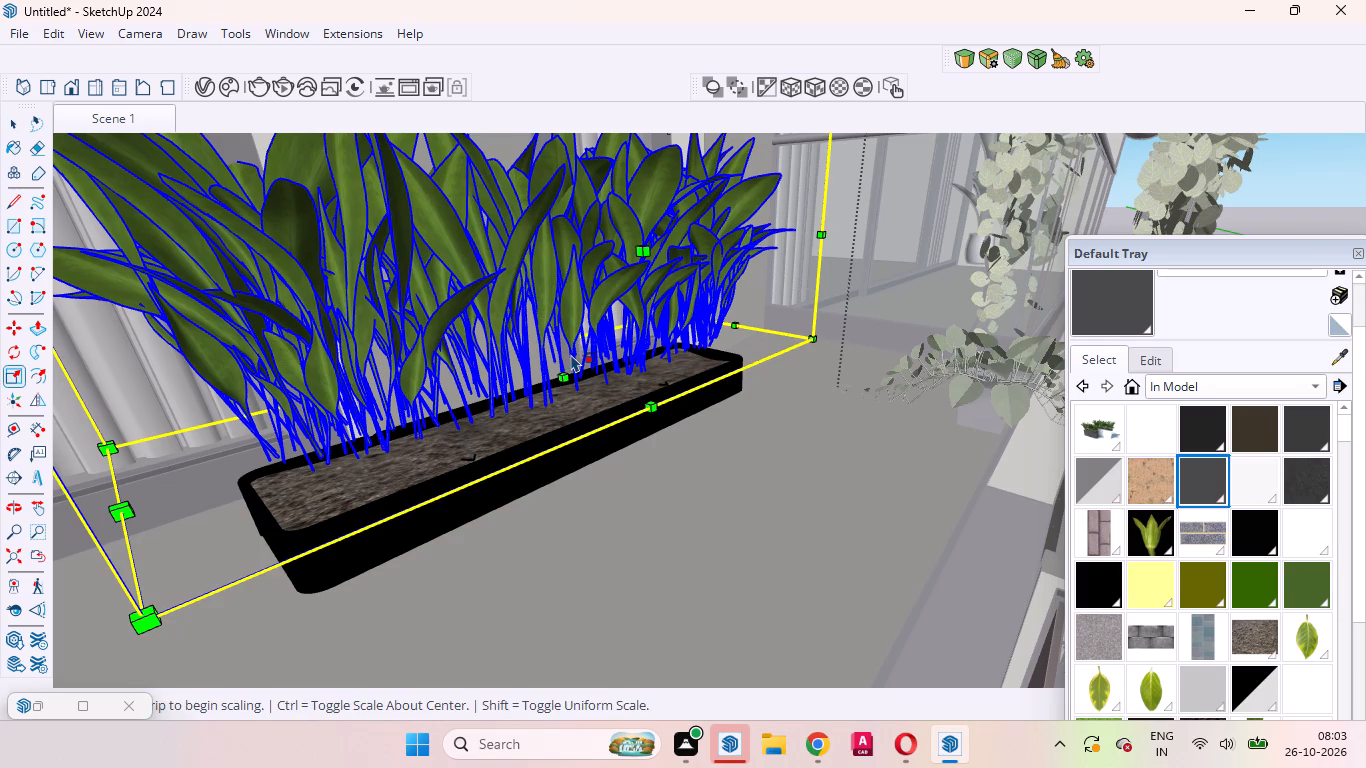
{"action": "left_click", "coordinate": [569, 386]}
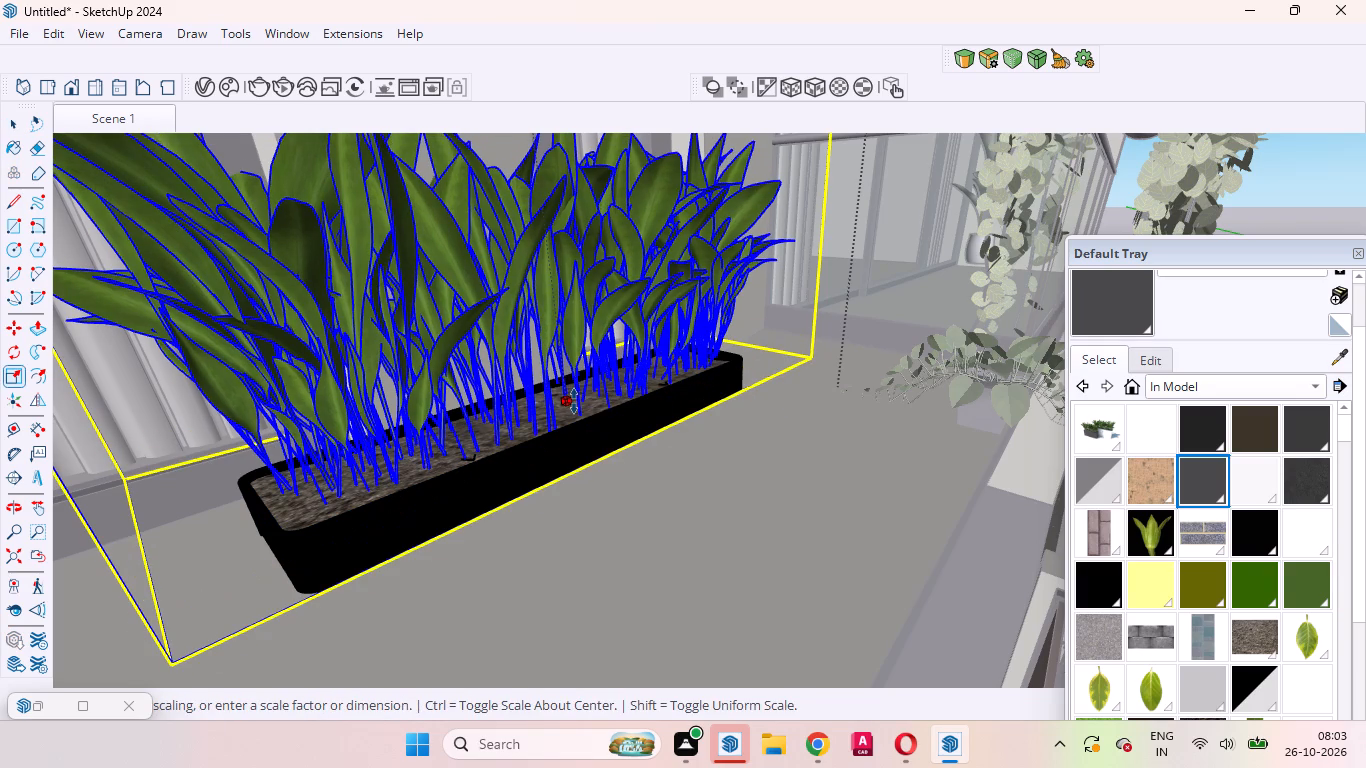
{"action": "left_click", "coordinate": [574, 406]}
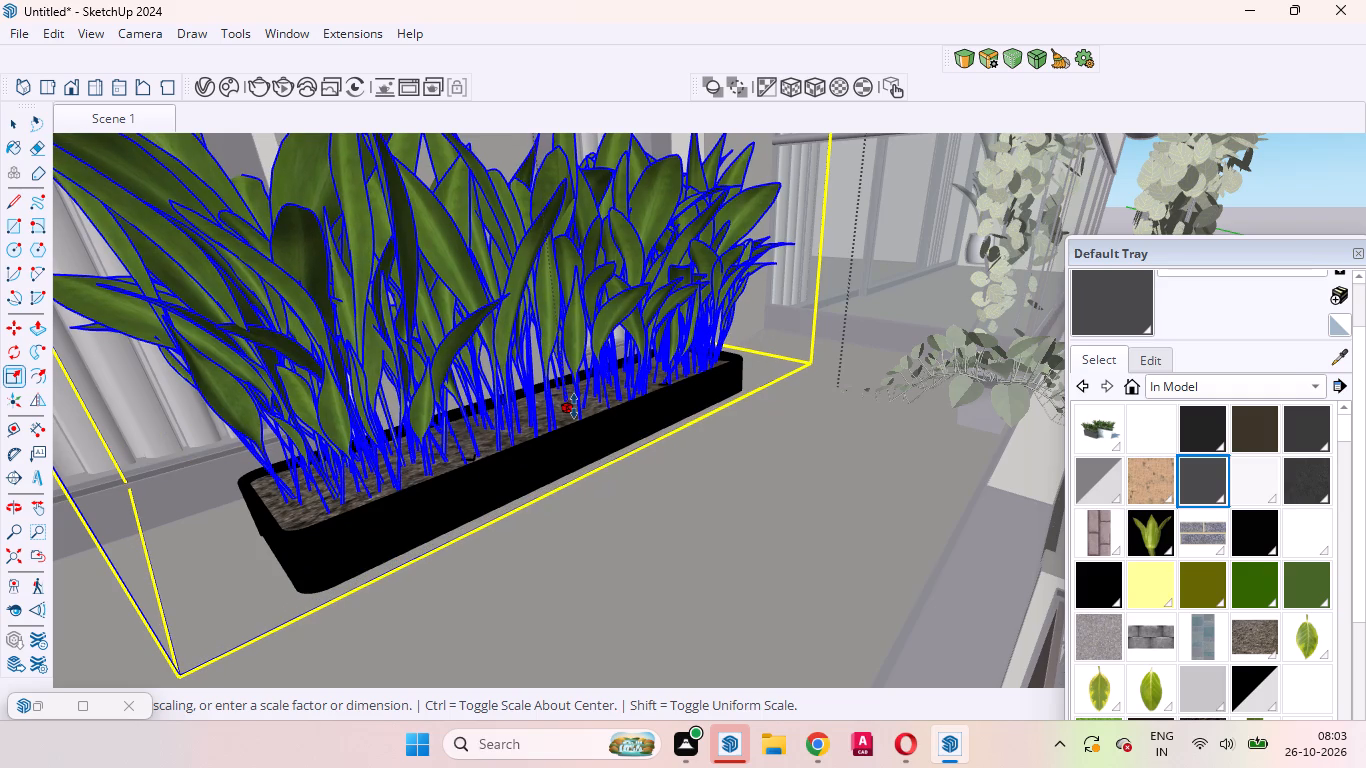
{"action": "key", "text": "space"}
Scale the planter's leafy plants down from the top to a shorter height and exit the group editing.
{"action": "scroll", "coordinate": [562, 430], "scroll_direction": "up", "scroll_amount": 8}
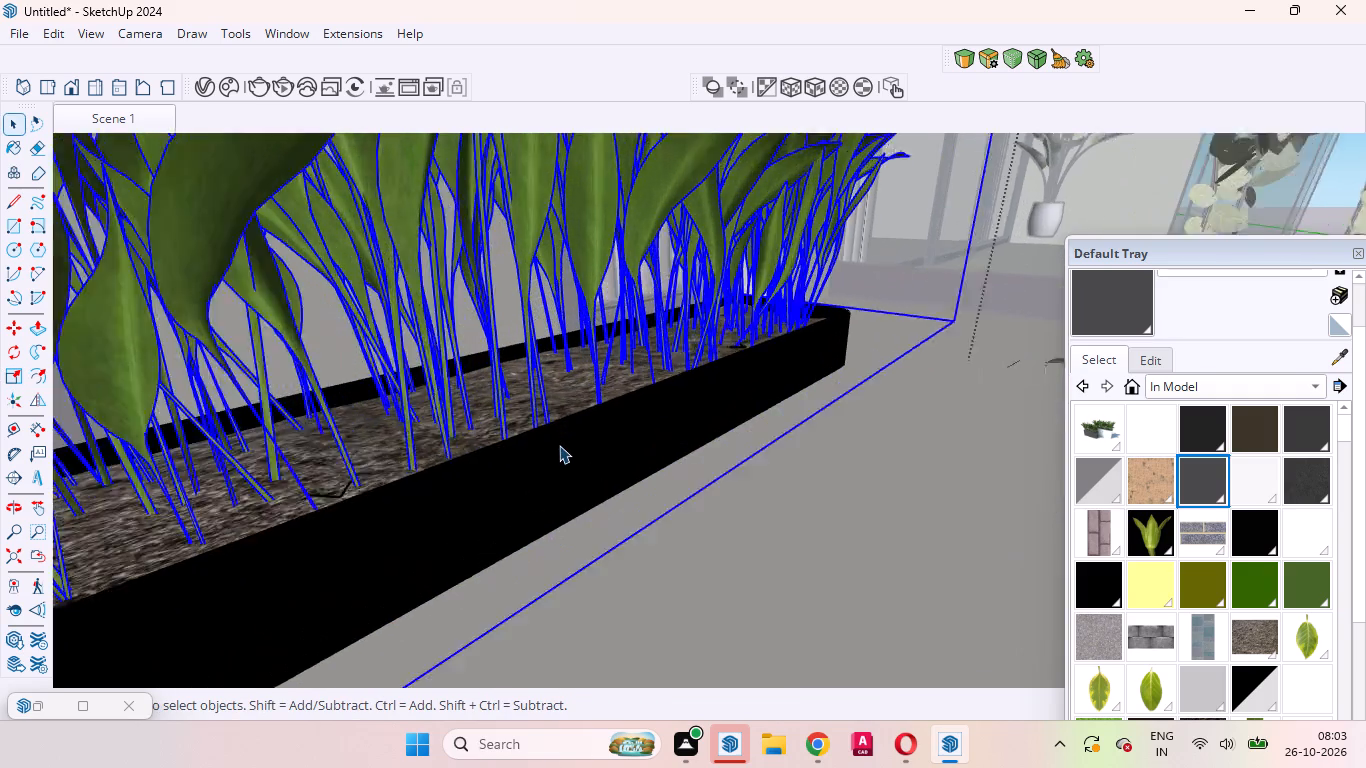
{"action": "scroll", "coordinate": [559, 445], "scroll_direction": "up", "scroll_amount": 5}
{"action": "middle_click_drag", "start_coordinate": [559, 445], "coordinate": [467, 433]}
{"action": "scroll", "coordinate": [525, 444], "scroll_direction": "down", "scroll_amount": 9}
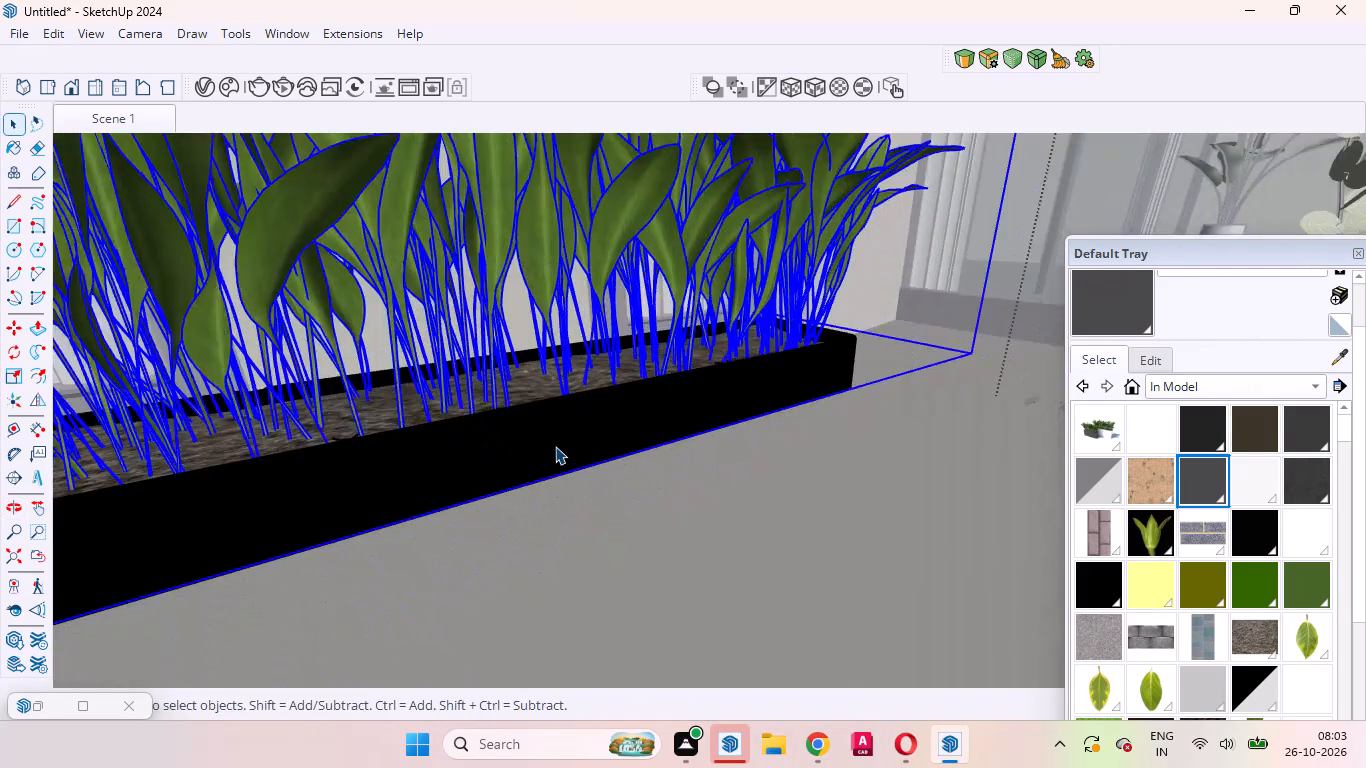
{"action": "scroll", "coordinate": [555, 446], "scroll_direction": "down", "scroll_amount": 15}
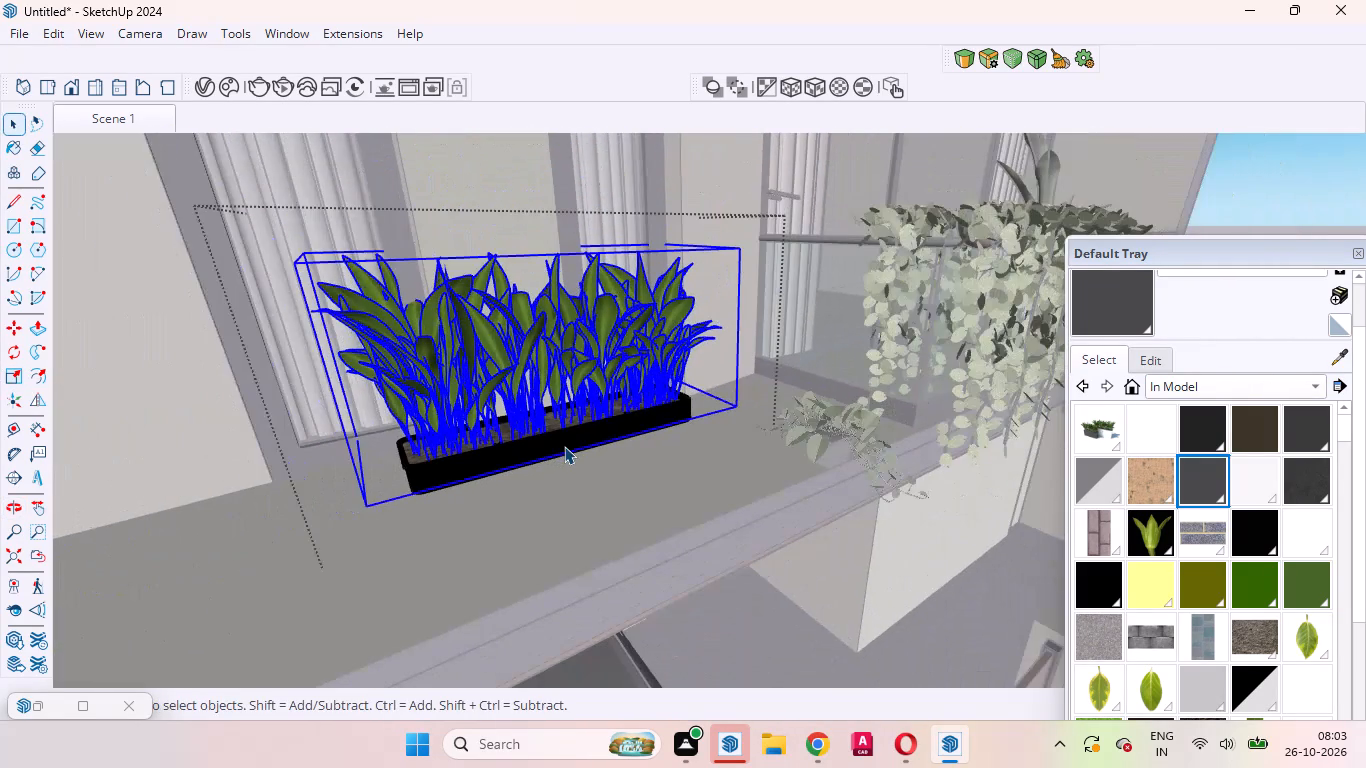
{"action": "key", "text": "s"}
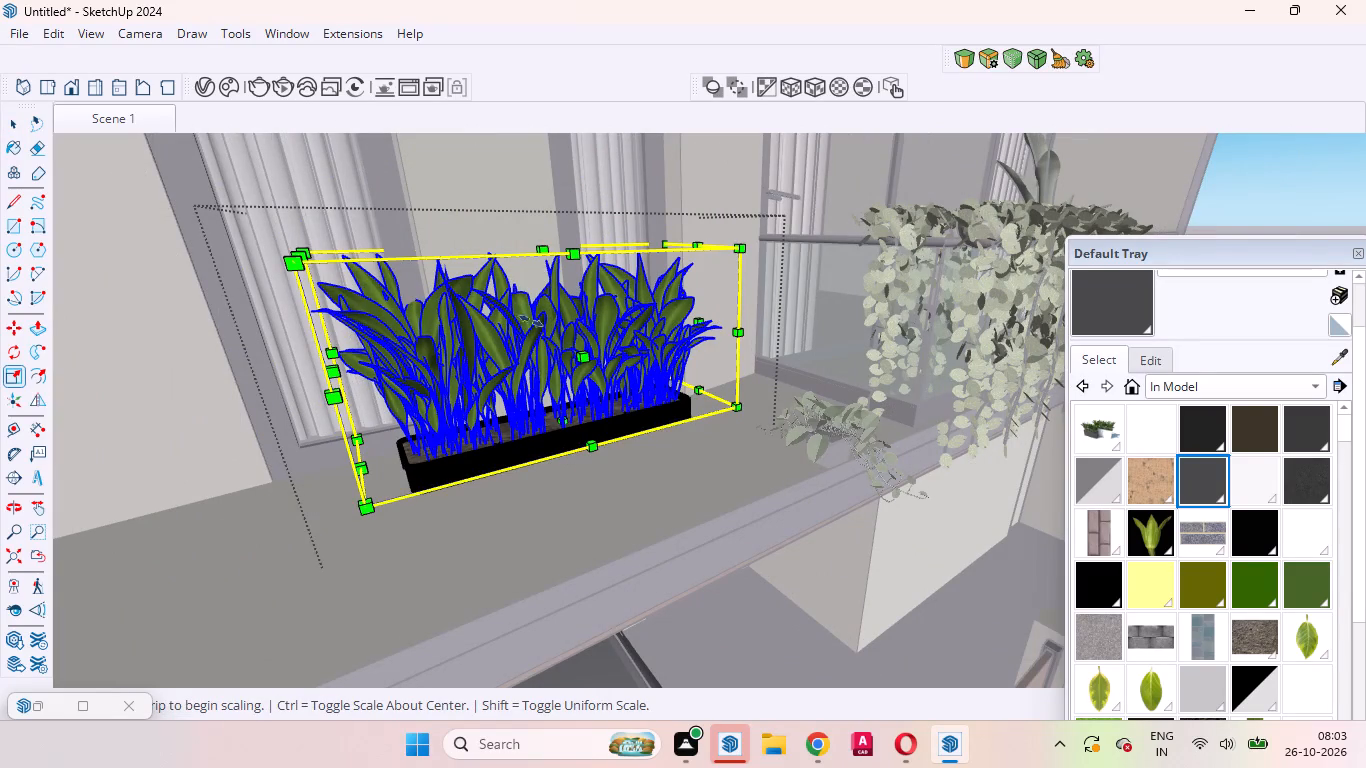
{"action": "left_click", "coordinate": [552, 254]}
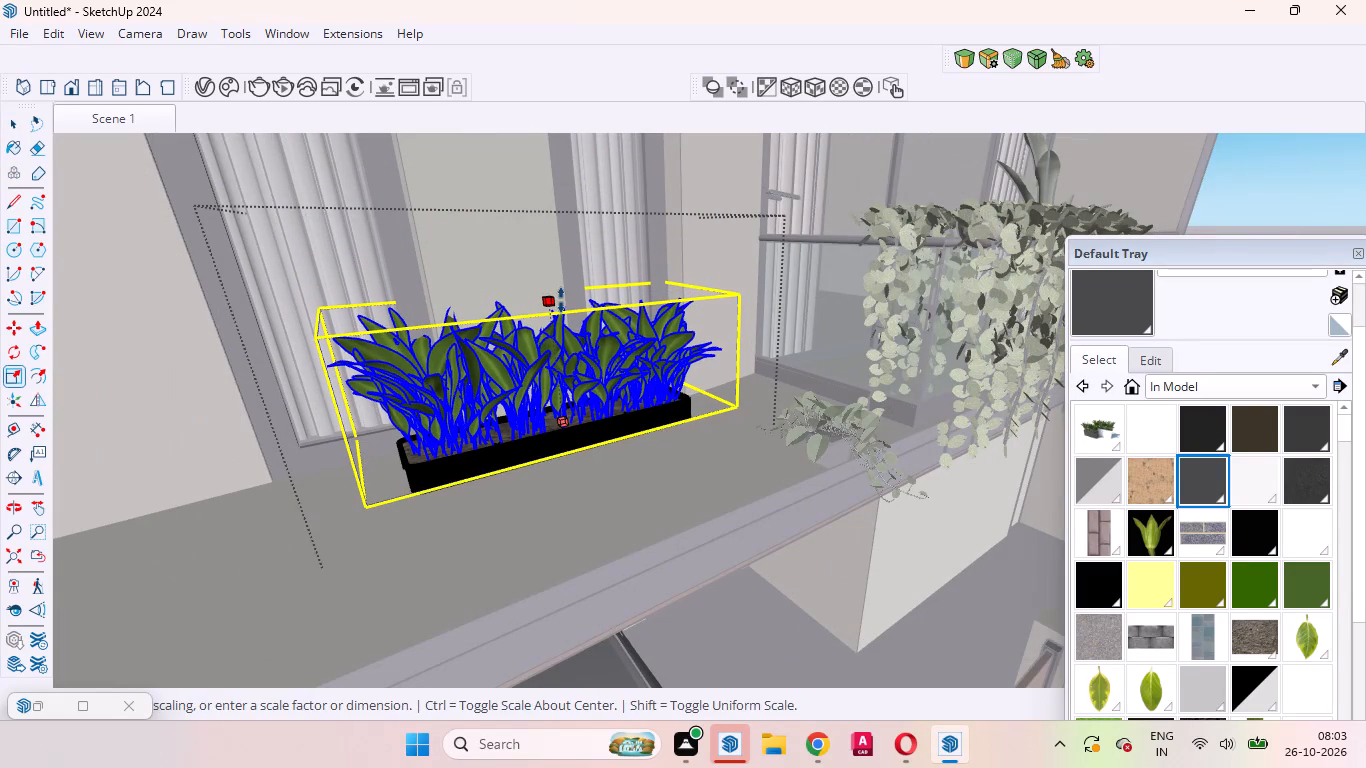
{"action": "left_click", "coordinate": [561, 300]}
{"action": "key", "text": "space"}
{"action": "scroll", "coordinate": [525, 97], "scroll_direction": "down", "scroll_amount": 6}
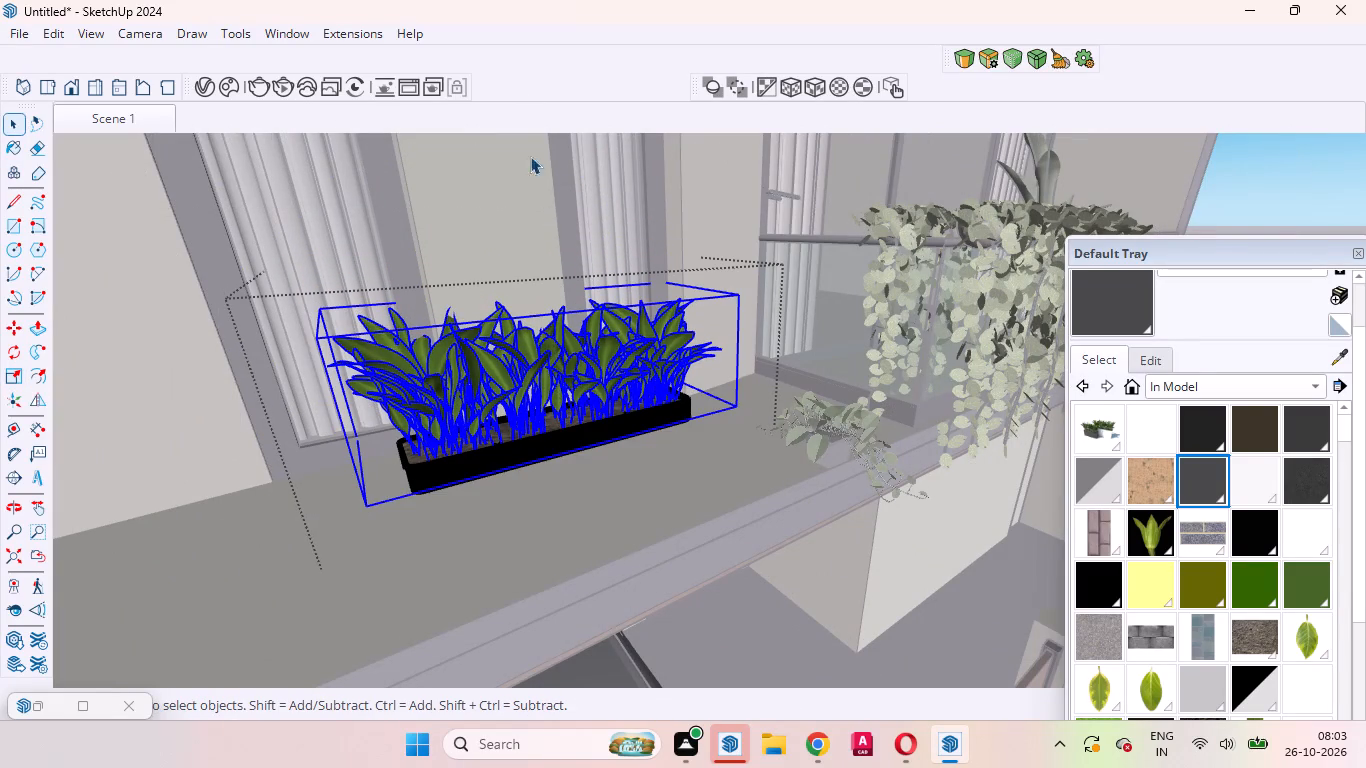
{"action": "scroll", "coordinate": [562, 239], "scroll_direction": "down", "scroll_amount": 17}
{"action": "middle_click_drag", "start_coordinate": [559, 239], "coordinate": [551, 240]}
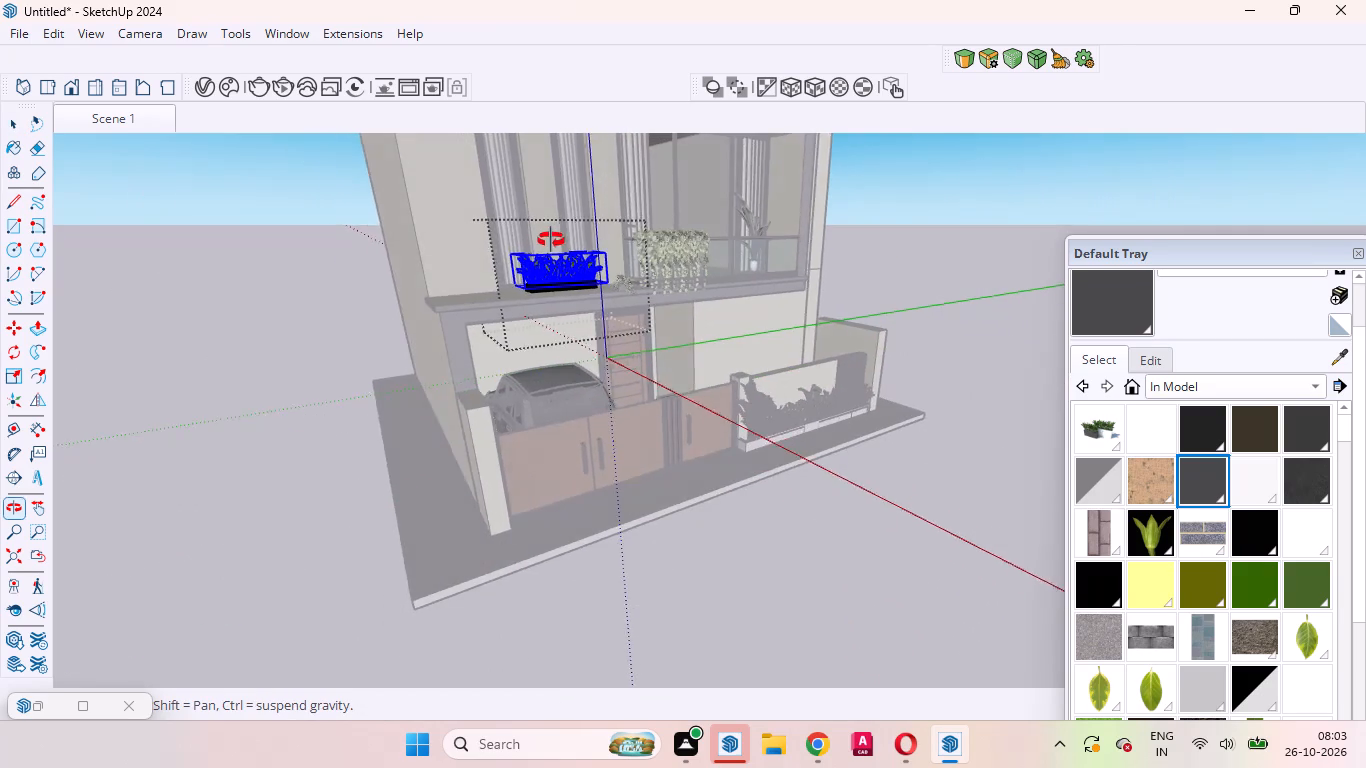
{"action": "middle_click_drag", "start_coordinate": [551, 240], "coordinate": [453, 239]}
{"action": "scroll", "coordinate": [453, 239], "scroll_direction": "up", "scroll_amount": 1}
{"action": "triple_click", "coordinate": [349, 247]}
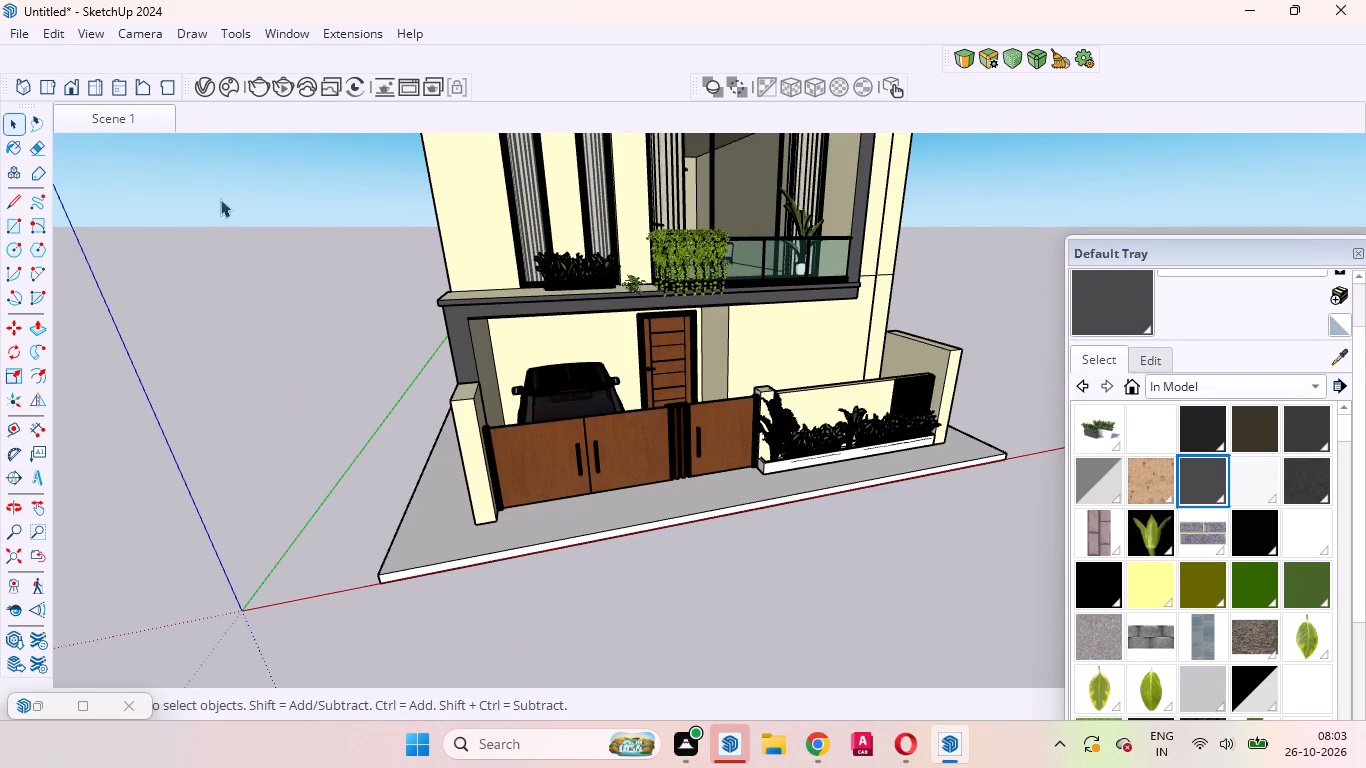
Check the planter in the Scene 1 front view and up close, and delete it from the front slab.
{"action": "left_click", "coordinate": [130, 108]}
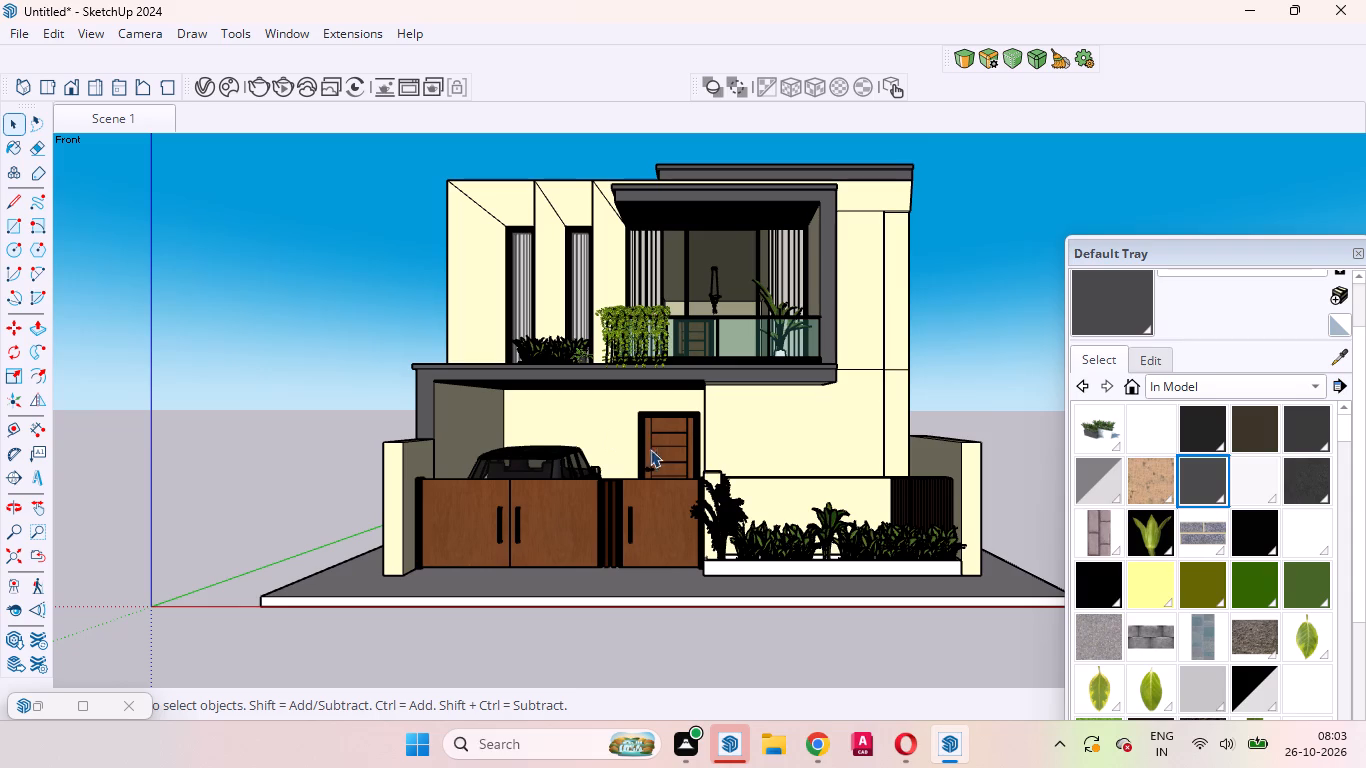
{"action": "scroll", "coordinate": [753, 478], "scroll_direction": "up", "scroll_amount": 1}
{"action": "scroll", "coordinate": [774, 503], "scroll_direction": "down", "scroll_amount": 4}
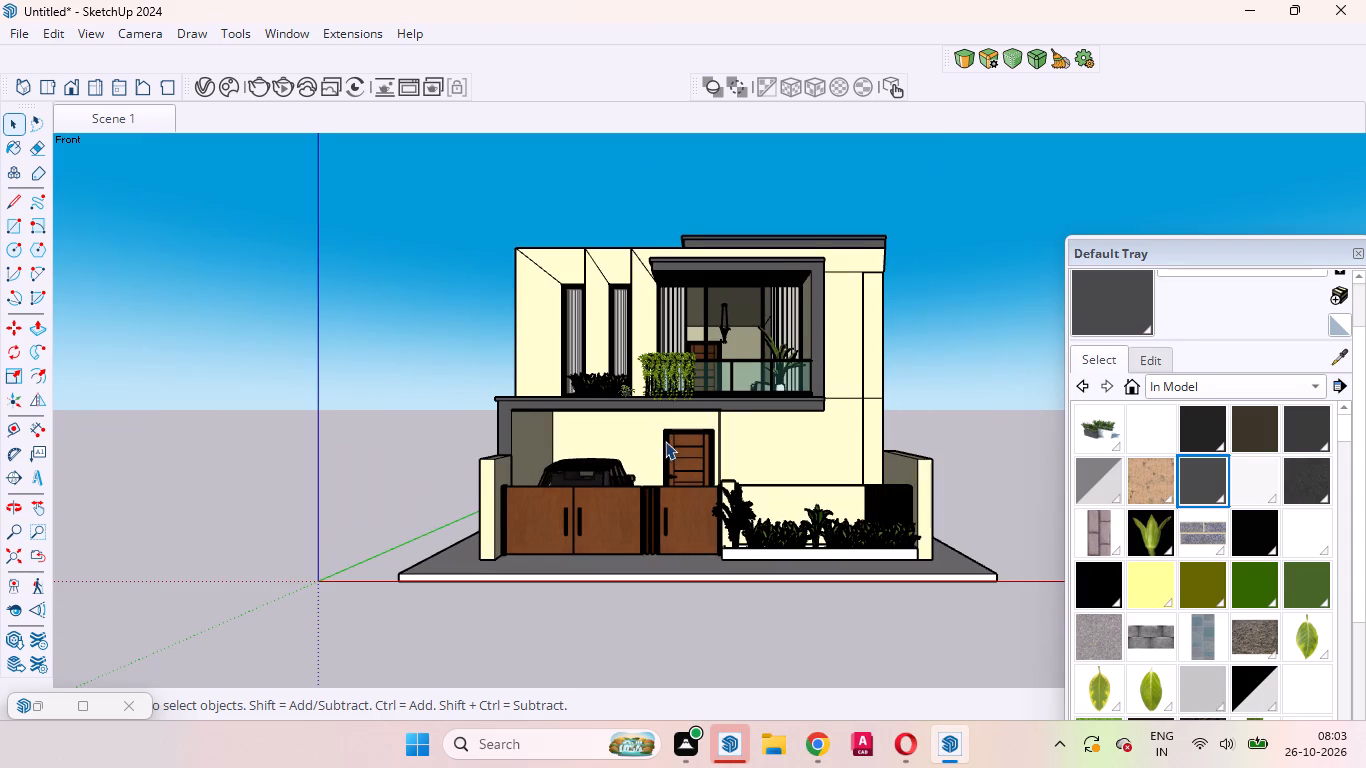
{"action": "scroll", "coordinate": [601, 418], "scroll_direction": "up", "scroll_amount": 16}
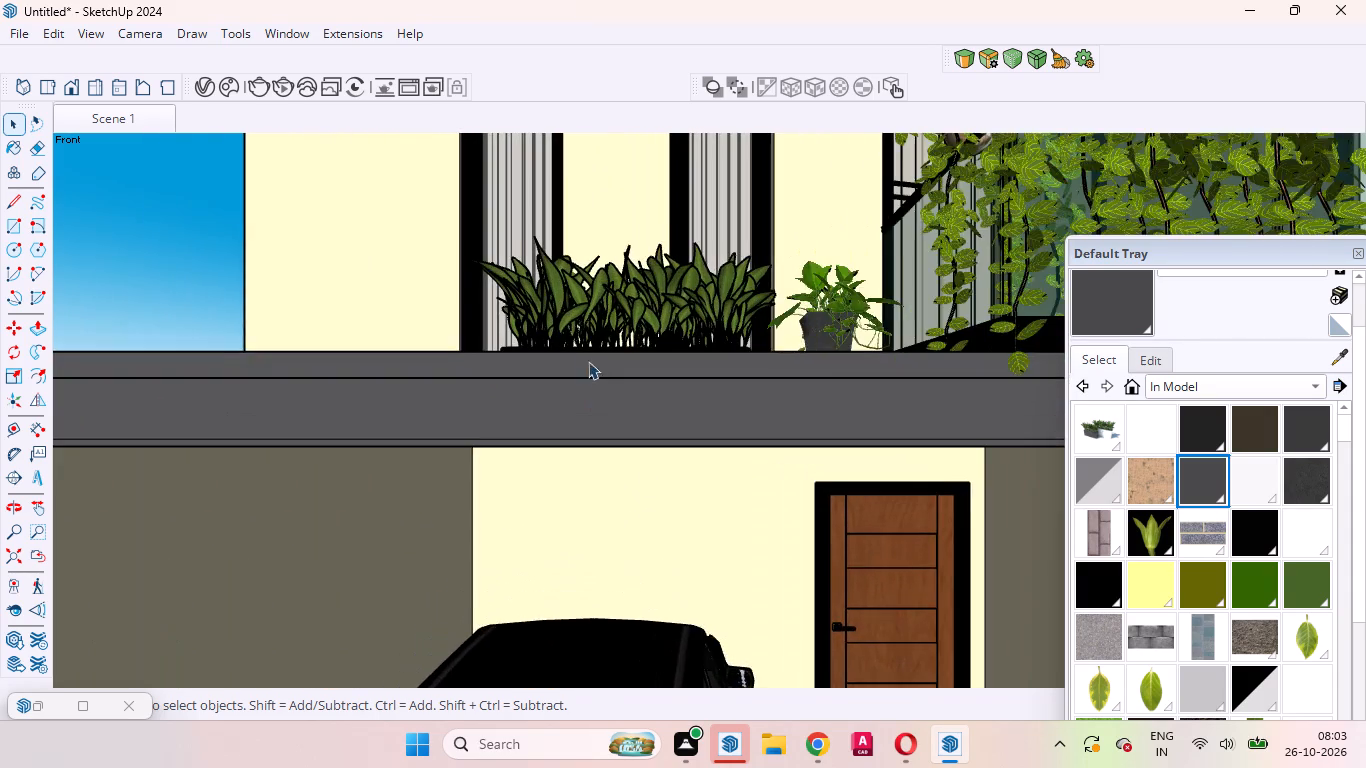
{"action": "scroll", "coordinate": [588, 361], "scroll_direction": "up", "scroll_amount": 3}
{"action": "middle_click_drag", "start_coordinate": [575, 320], "coordinate": [639, 470]}
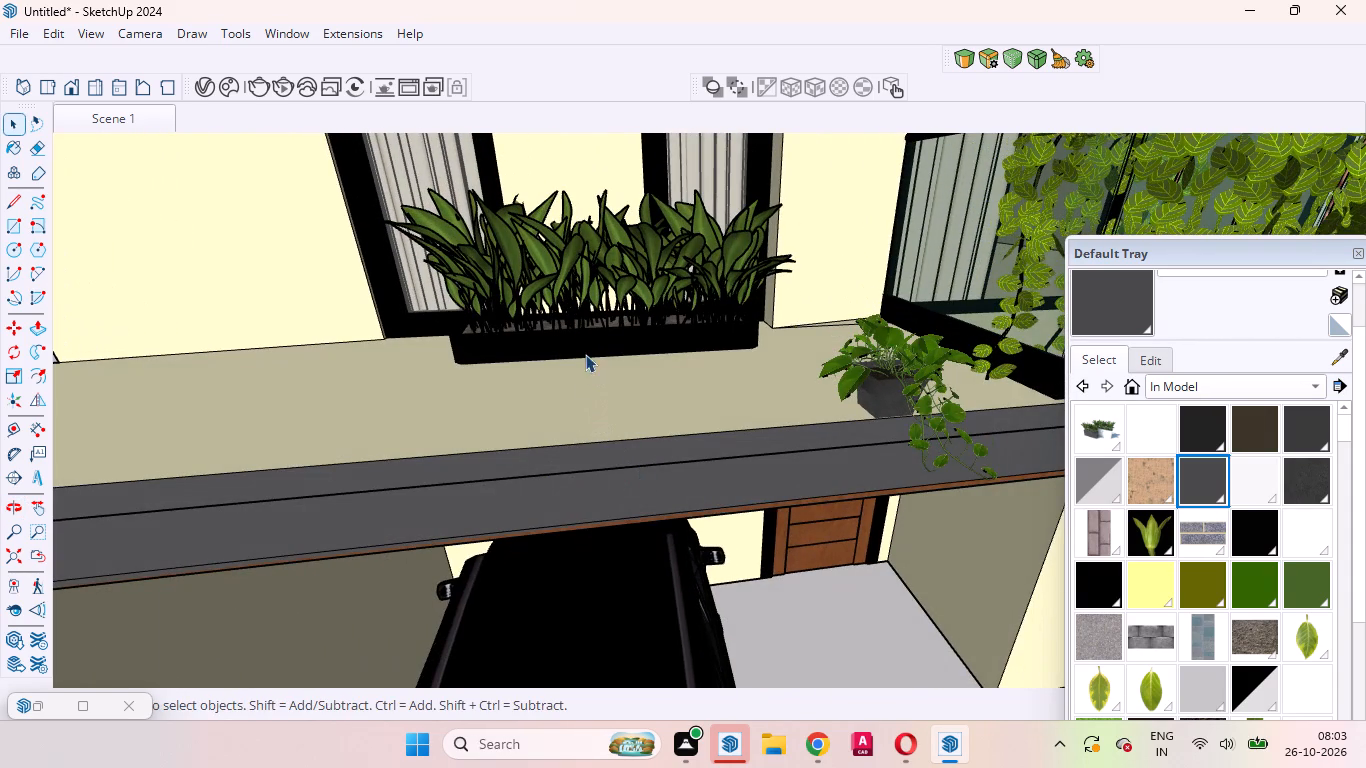
{"action": "left_click", "coordinate": [574, 343]}
{"action": "key", "text": "Delete"}
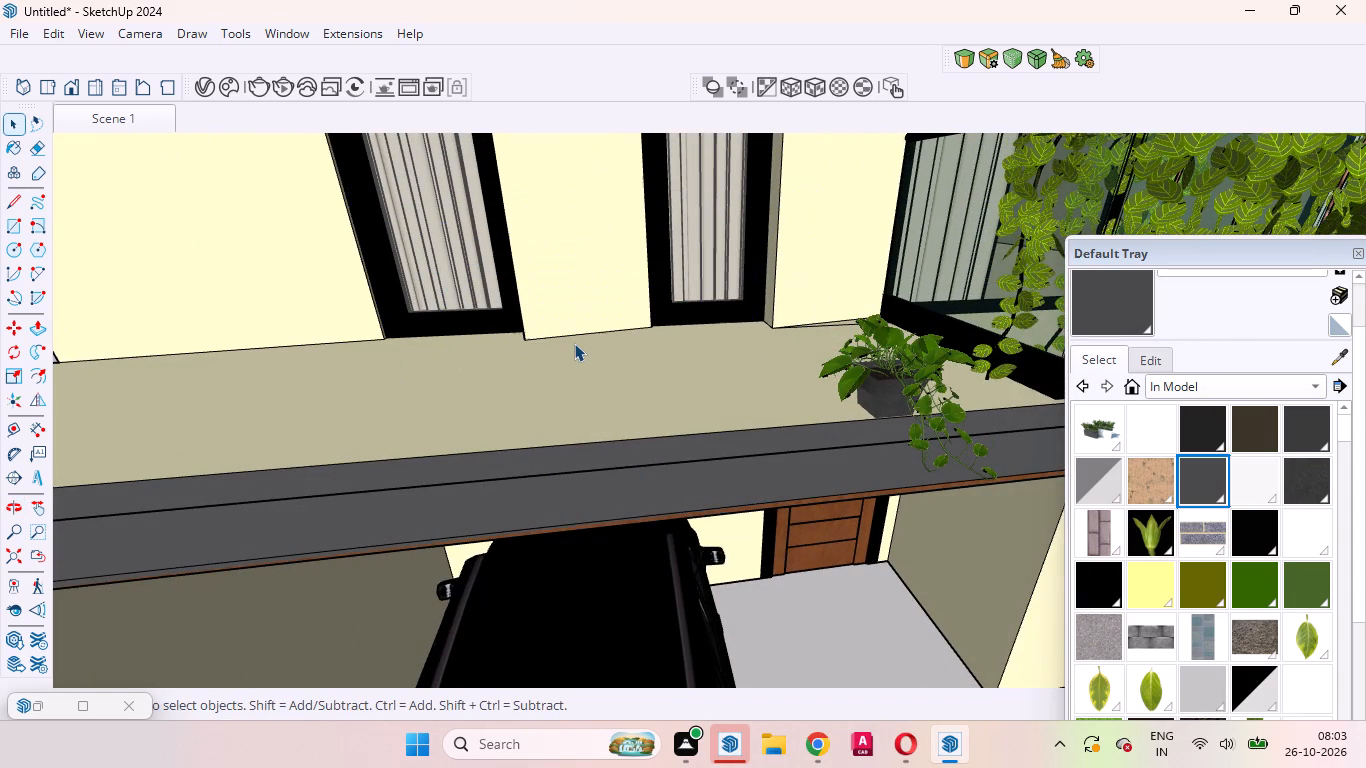
{"action": "scroll", "coordinate": [579, 338], "scroll_direction": "down", "scroll_amount": 18}
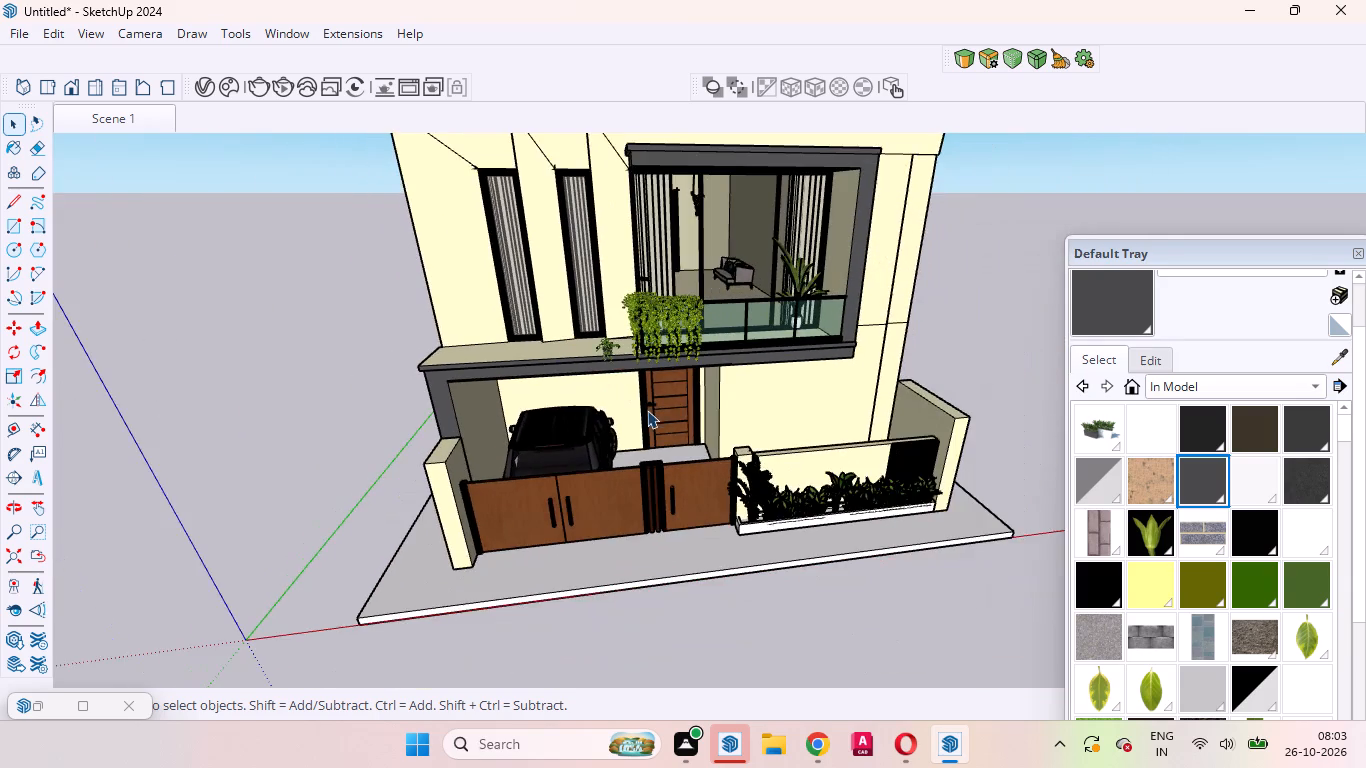
Copy the broad-leafed plant from the front boundary planter up to the narrow window beside the balcony.
{"action": "middle_click_drag", "start_coordinate": [647, 410], "coordinate": [593, 389]}
{"action": "scroll", "coordinate": [869, 453], "scroll_direction": "up", "scroll_amount": 4}
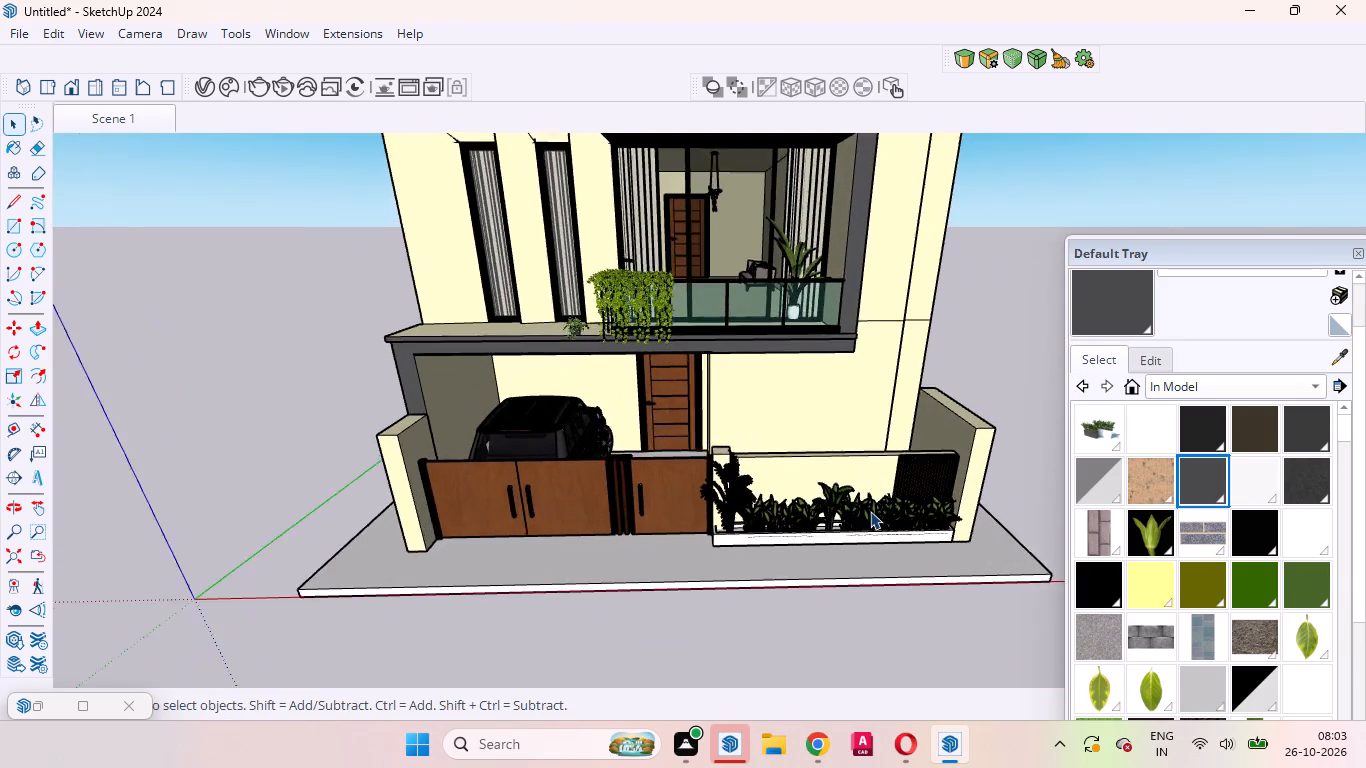
{"action": "scroll", "coordinate": [870, 511], "scroll_direction": "up", "scroll_amount": 10}
{"action": "left_click", "coordinate": [810, 494]}
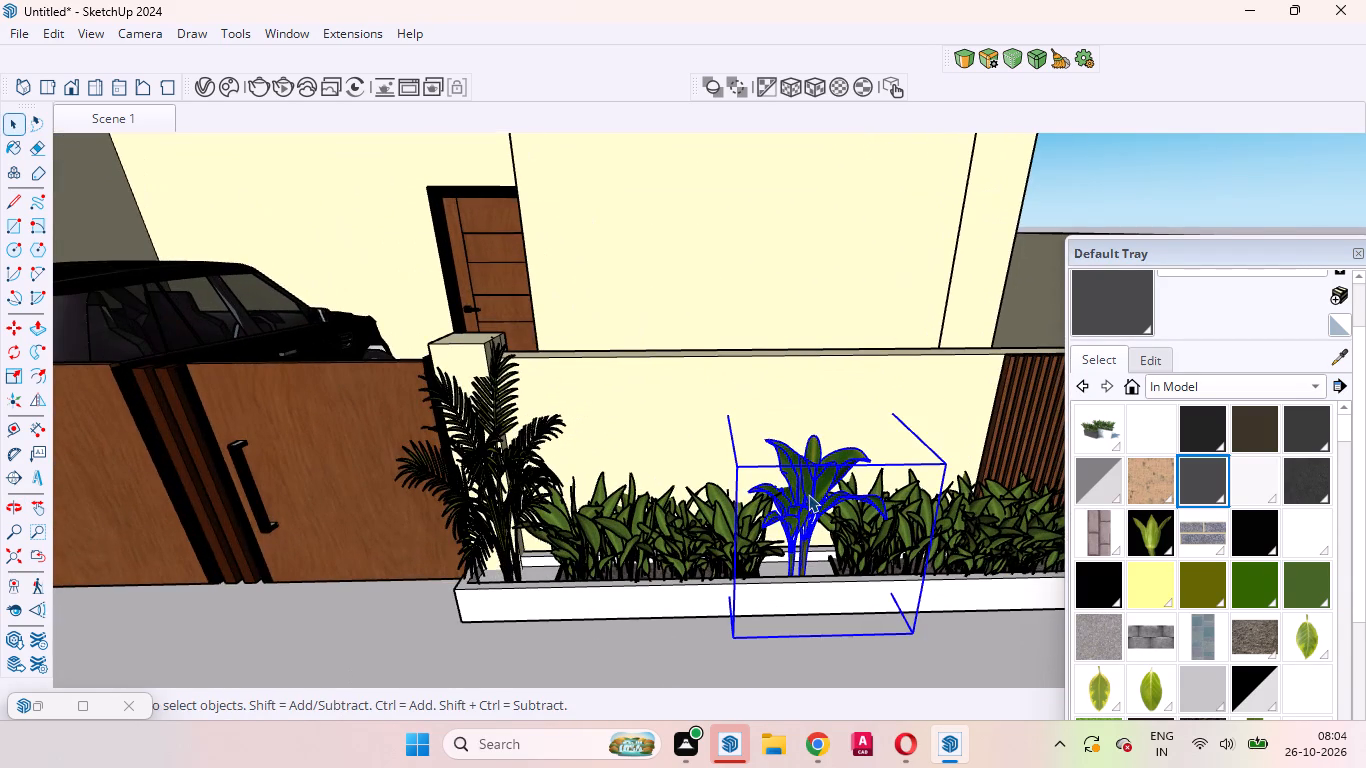
{"action": "key", "text": "m"}
{"action": "left_click", "coordinate": [808, 494]}
{"action": "scroll", "coordinate": [768, 414], "scroll_direction": "down", "scroll_amount": 20}
{"action": "scroll", "coordinate": [768, 414], "scroll_direction": "down", "scroll_amount": 3}
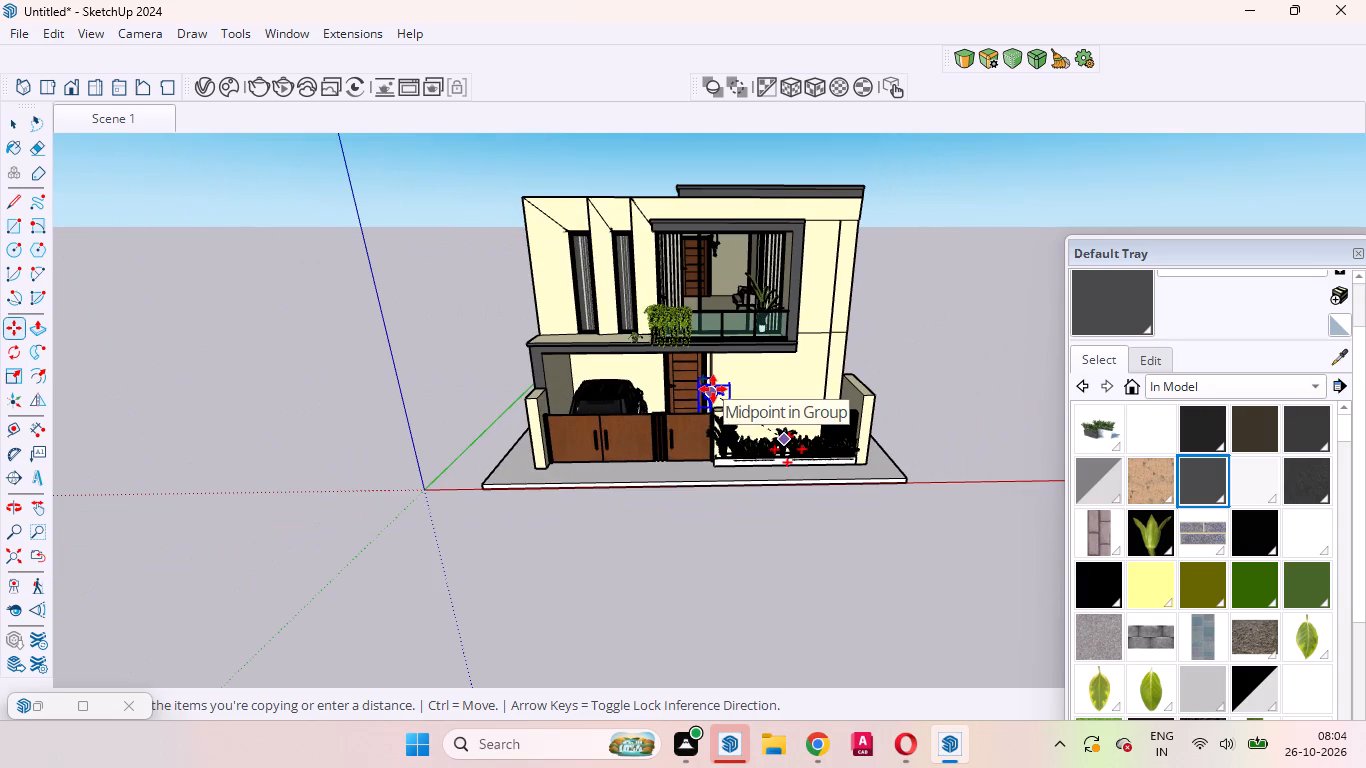
{"action": "scroll", "coordinate": [603, 312], "scroll_direction": "up", "scroll_amount": 20}
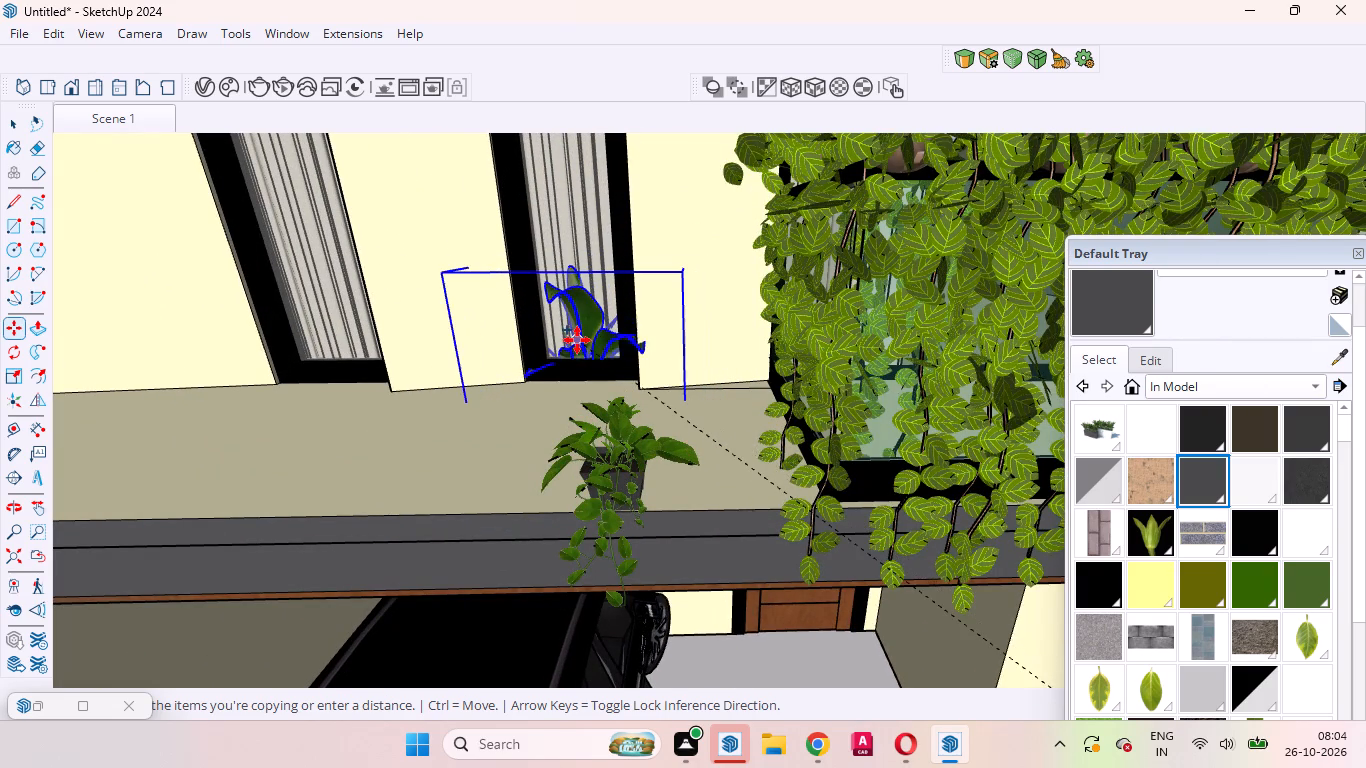
{"action": "middle_click", "coordinate": [575, 333]}
{"action": "middle_click_drag", "start_coordinate": [582, 342], "coordinate": [601, 353]}
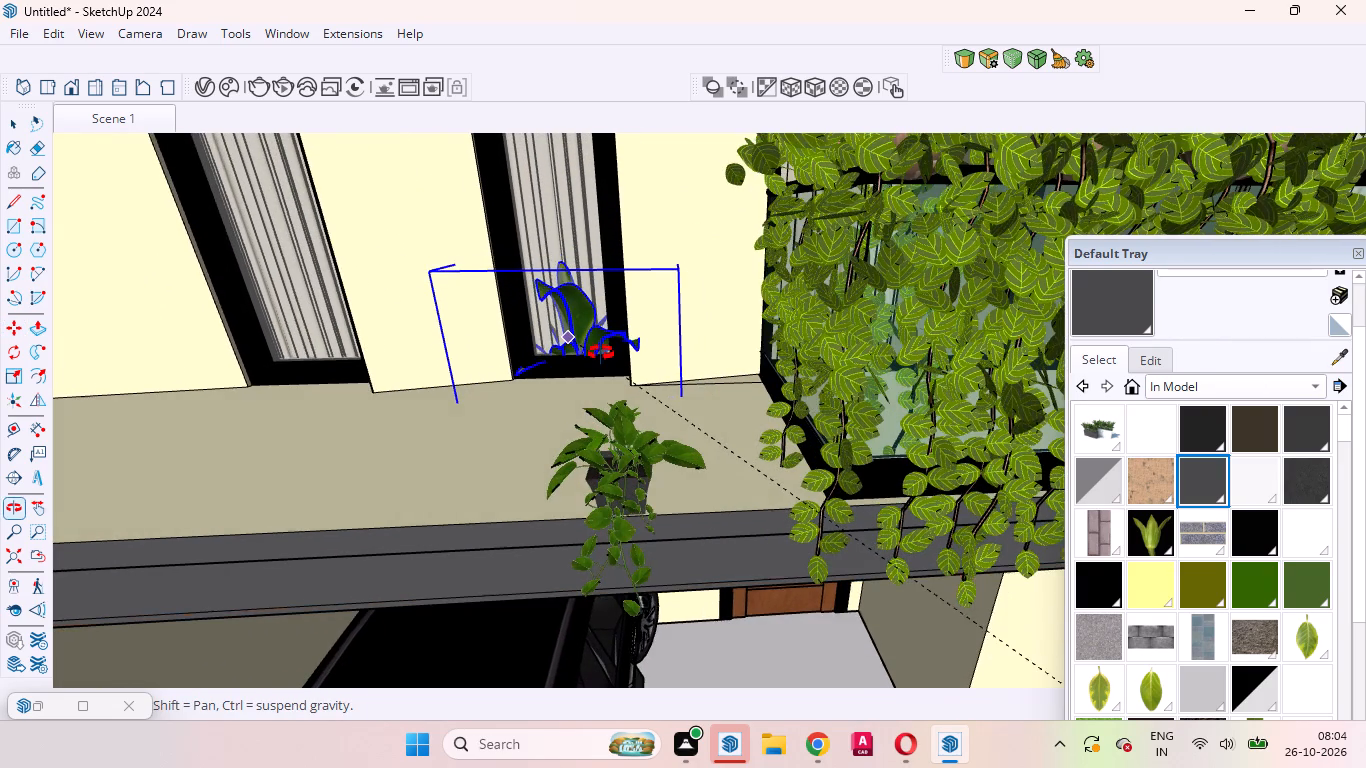
{"action": "middle_click_drag", "start_coordinate": [601, 353], "coordinate": [880, 367]}
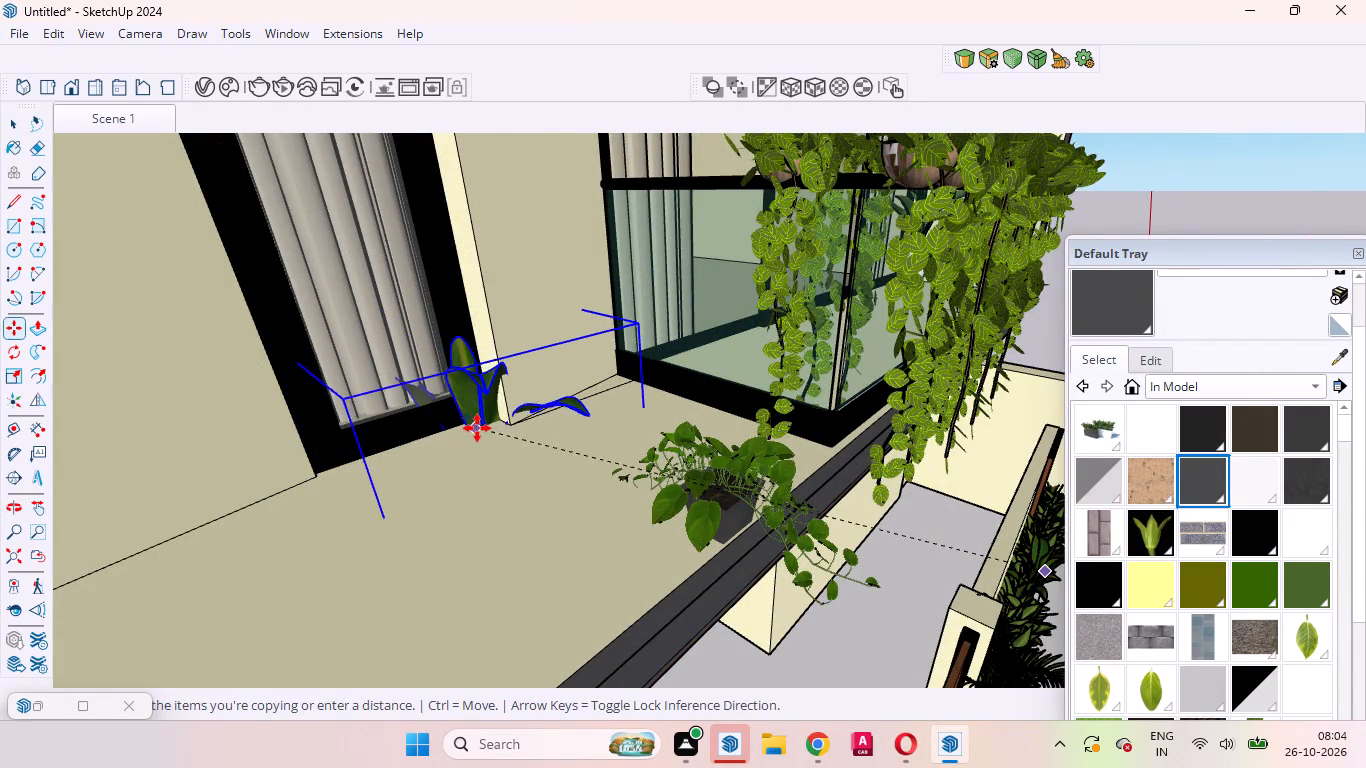
{"action": "left_click", "coordinate": [421, 307]}
Move the copied plant out along the green axis, and place it by its base corner on the front slab.
{"action": "middle_click_drag", "start_coordinate": [386, 288], "coordinate": [479, 321]}
{"action": "scroll", "coordinate": [386, 288], "scroll_direction": "up", "scroll_amount": 1}
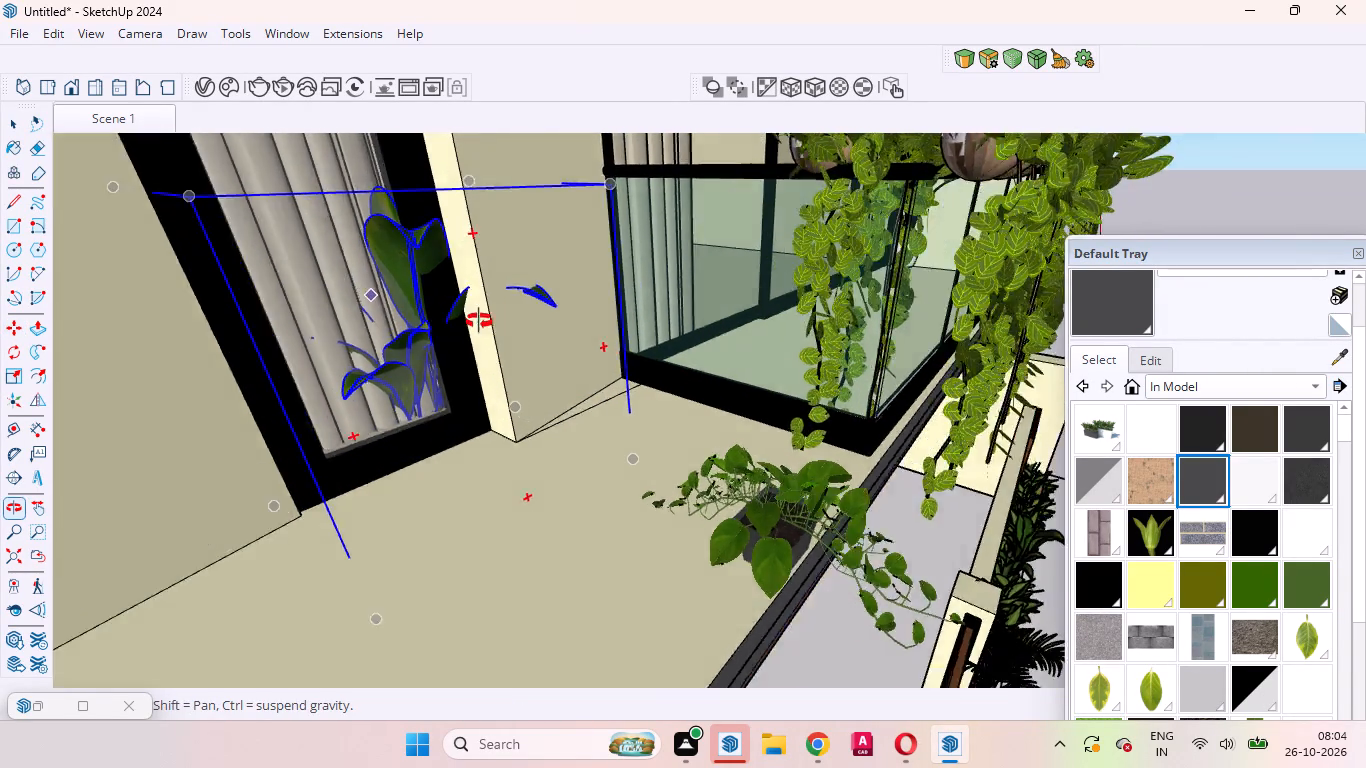
{"action": "middle_click_drag", "start_coordinate": [479, 321], "coordinate": [532, 336]}
{"action": "scroll", "coordinate": [542, 290], "scroll_direction": "down", "scroll_amount": 8}
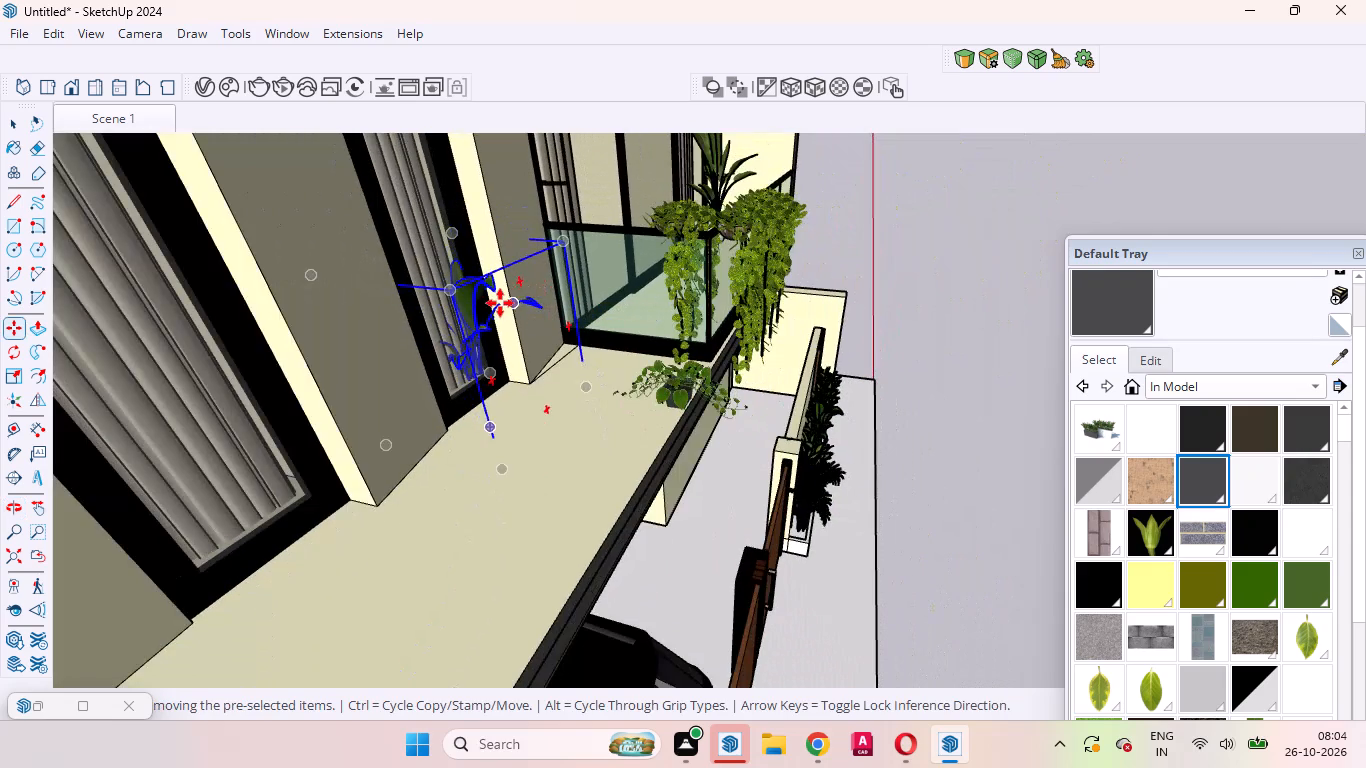
{"action": "left_click", "coordinate": [500, 303]}
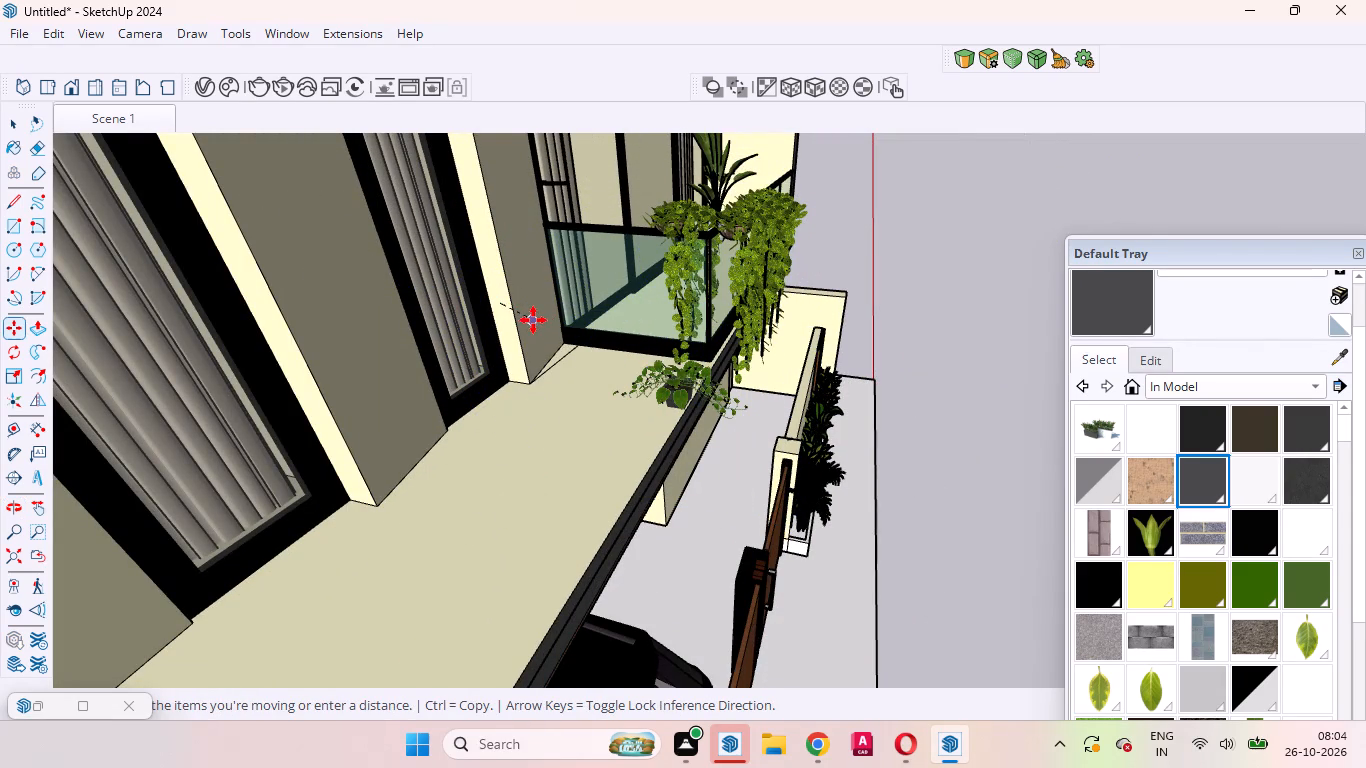
{"action": "key", "text": "Left"}
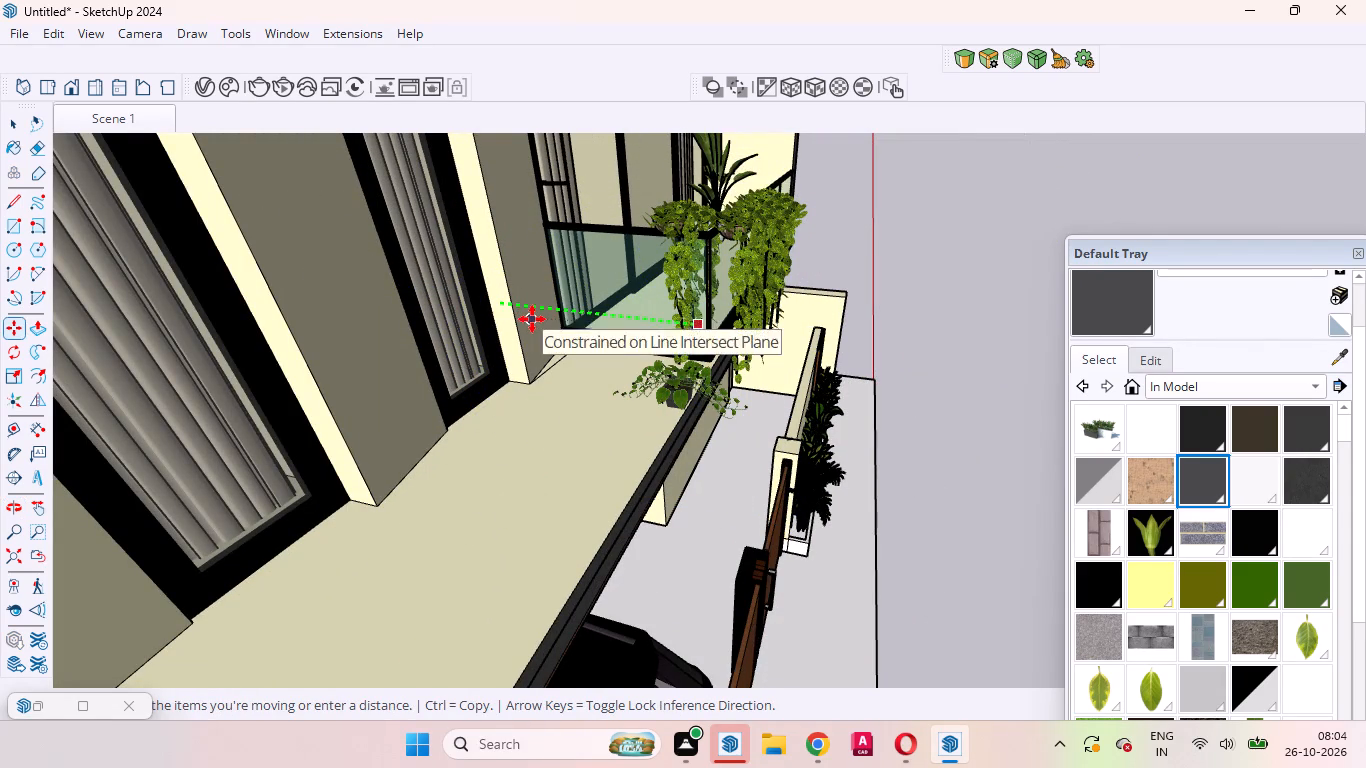
{"action": "scroll", "coordinate": [506, 307], "scroll_direction": "down", "scroll_amount": 15}
{"action": "left_click", "coordinate": [507, 281]}
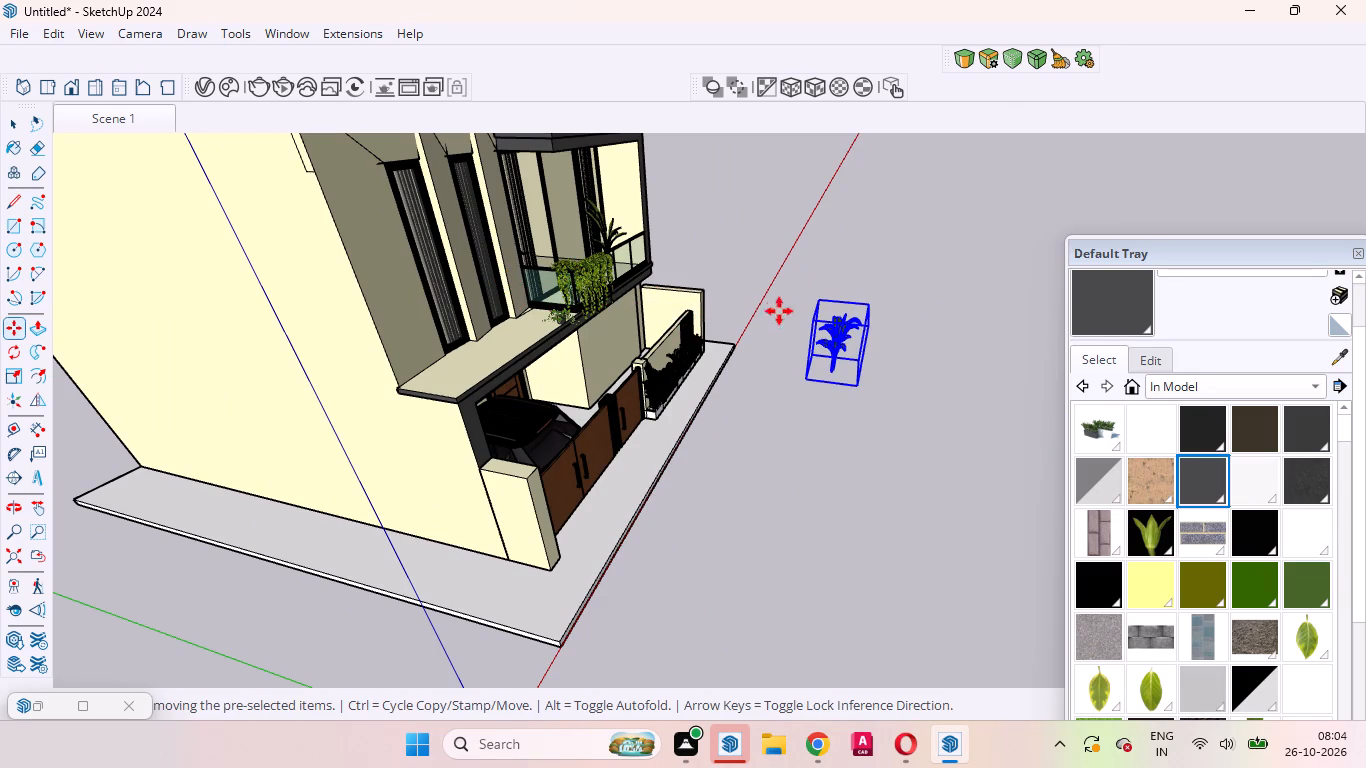
{"action": "left_click", "coordinate": [867, 390]}
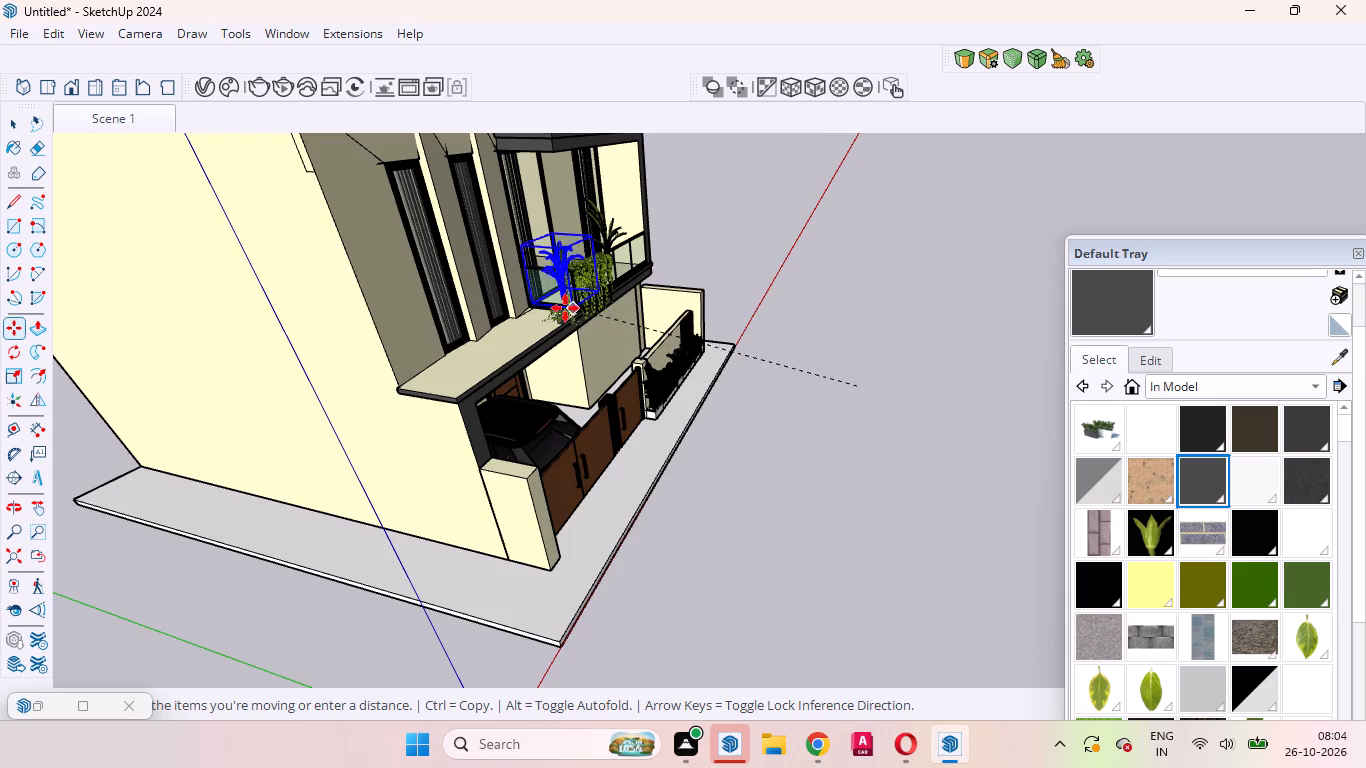
{"action": "scroll", "coordinate": [565, 308], "scroll_direction": "up", "scroll_amount": 6}
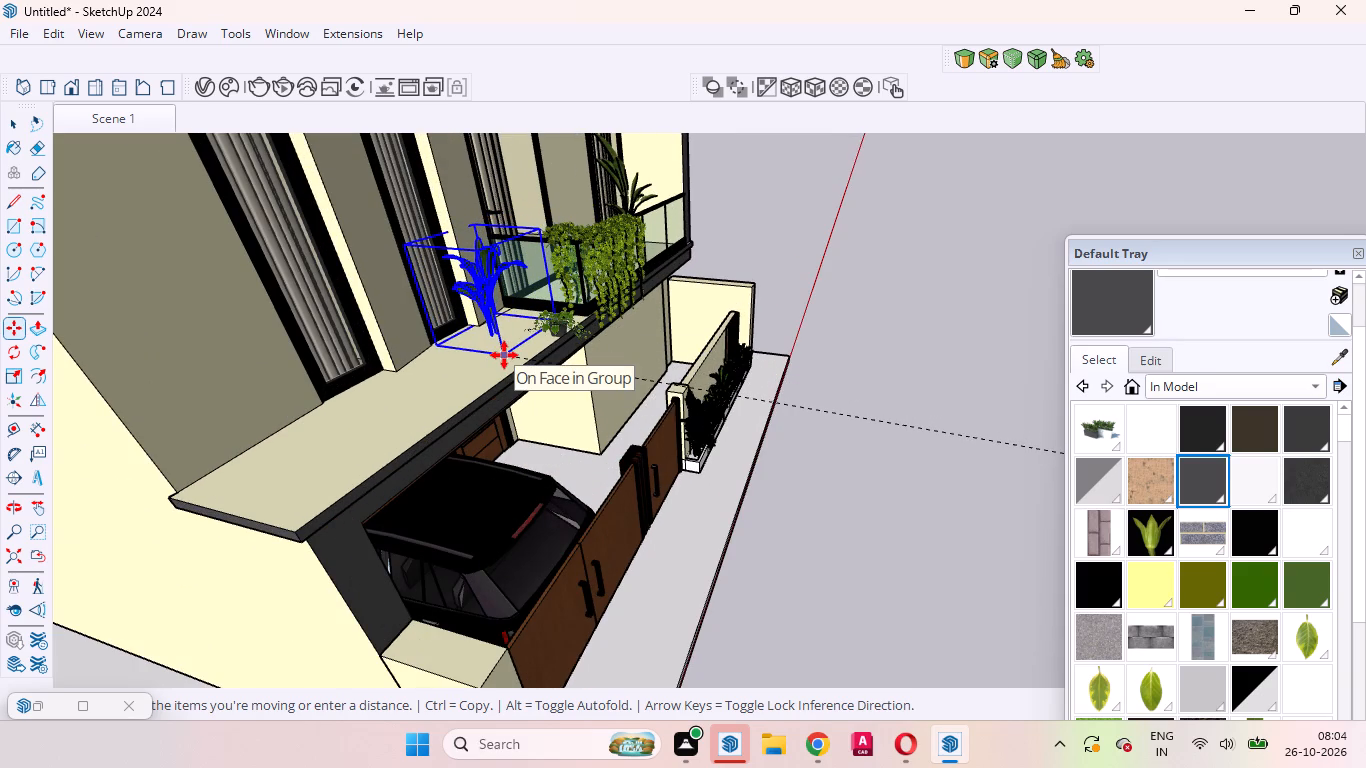
{"action": "key", "text": "Left"}
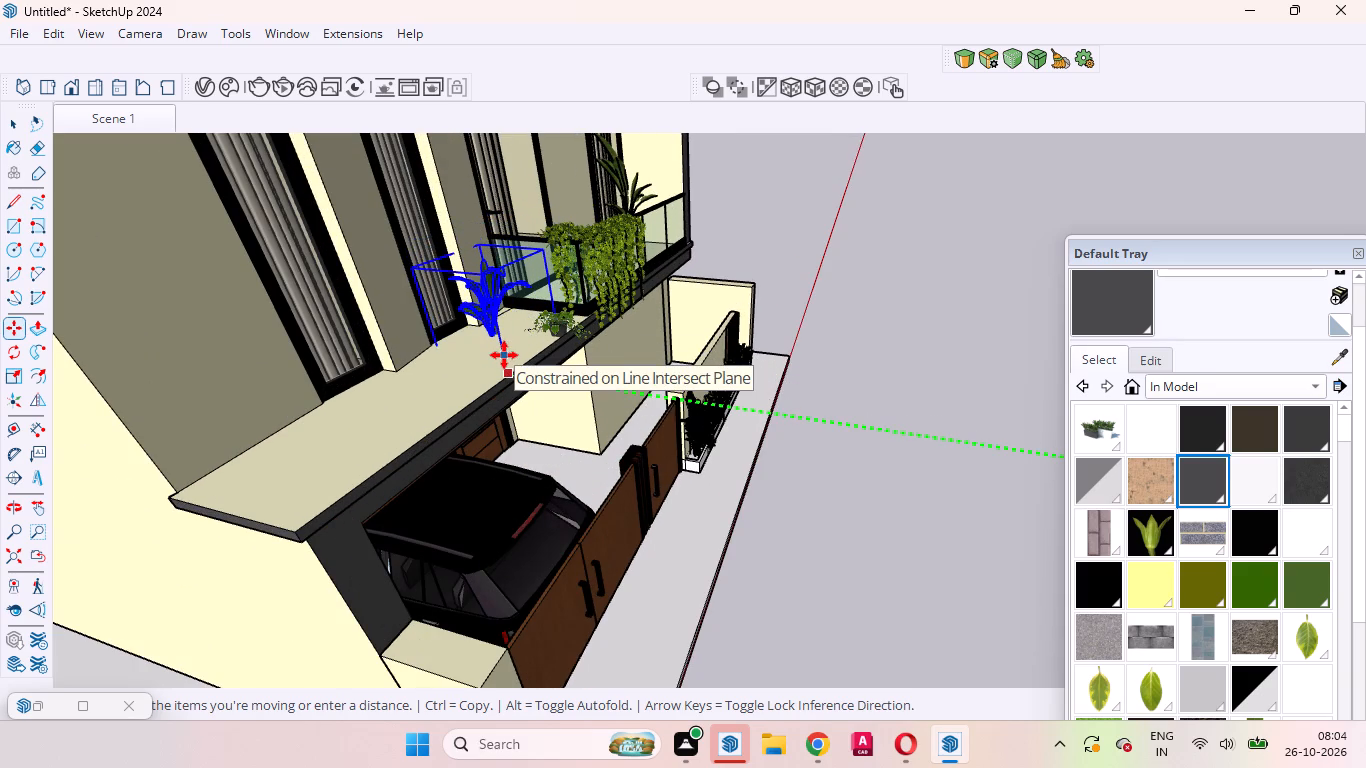
{"action": "left_click", "coordinate": [504, 355]}
Shift the plant slightly along the slab toward the window, away from the small trailing potted plant.
{"action": "scroll", "coordinate": [504, 355], "scroll_direction": "up", "scroll_amount": 5}
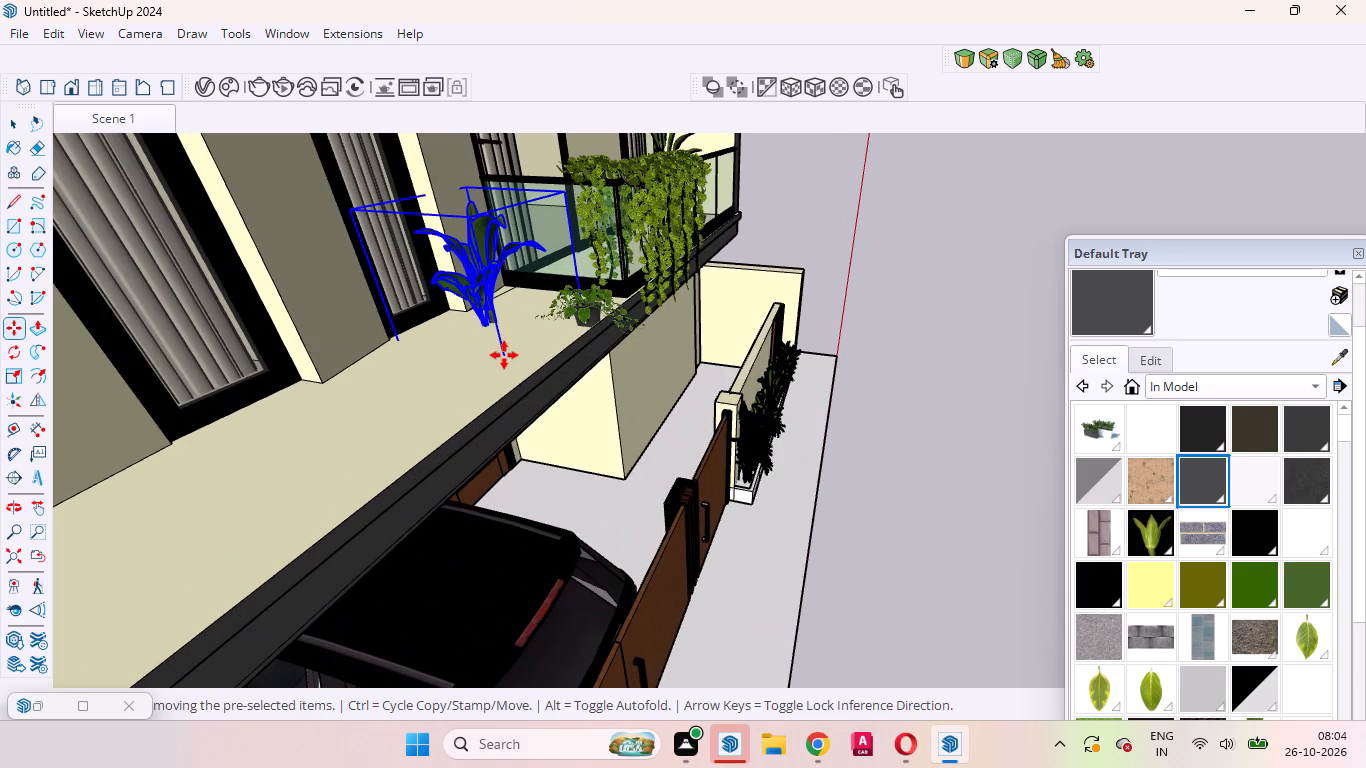
{"action": "scroll", "coordinate": [478, 299], "scroll_direction": "down", "scroll_amount": 6}
{"action": "middle_click_drag", "start_coordinate": [499, 283], "coordinate": [337, 300]}
{"action": "scroll", "coordinate": [445, 285], "scroll_direction": "up", "scroll_amount": 10}
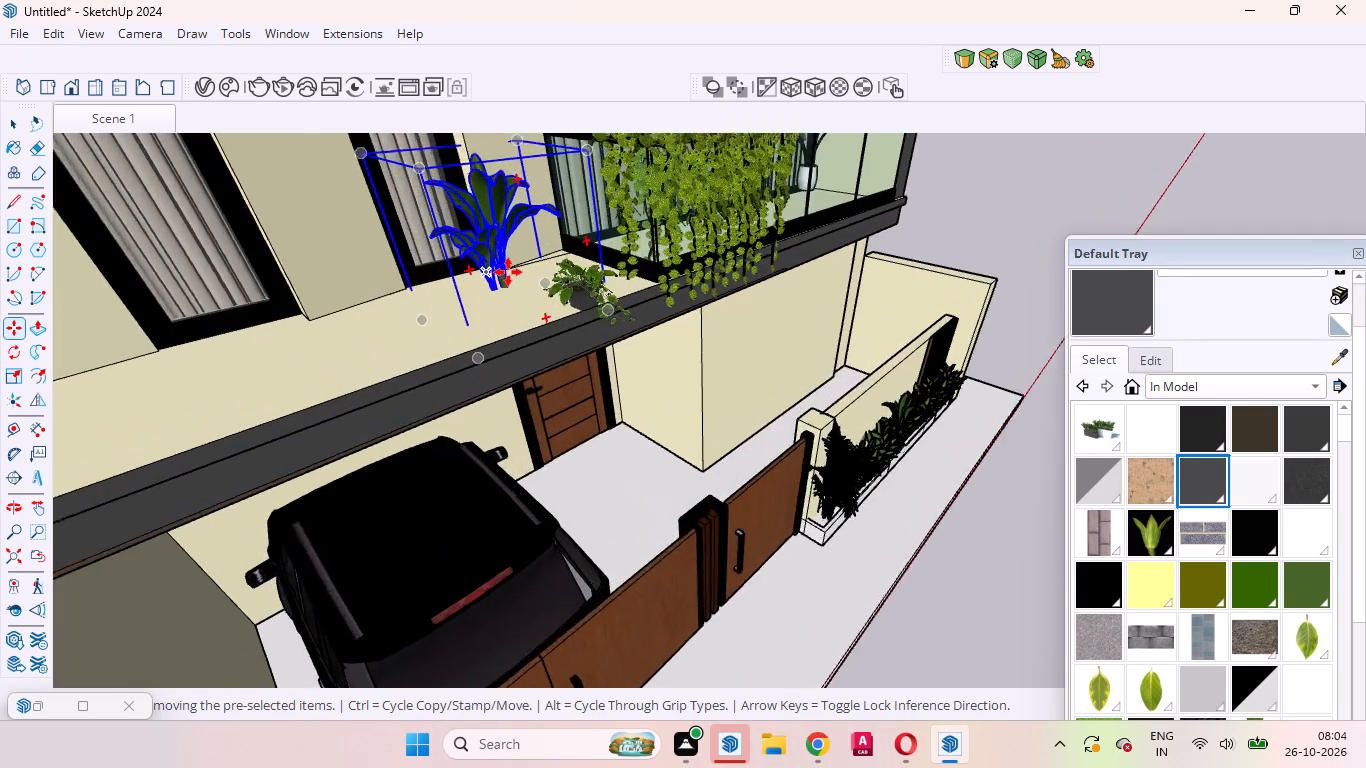
{"action": "scroll", "coordinate": [508, 272], "scroll_direction": "up", "scroll_amount": 5}
{"action": "middle_click_drag", "start_coordinate": [508, 270], "coordinate": [363, 232]}
{"action": "scroll", "coordinate": [526, 260], "scroll_direction": "up", "scroll_amount": 4}
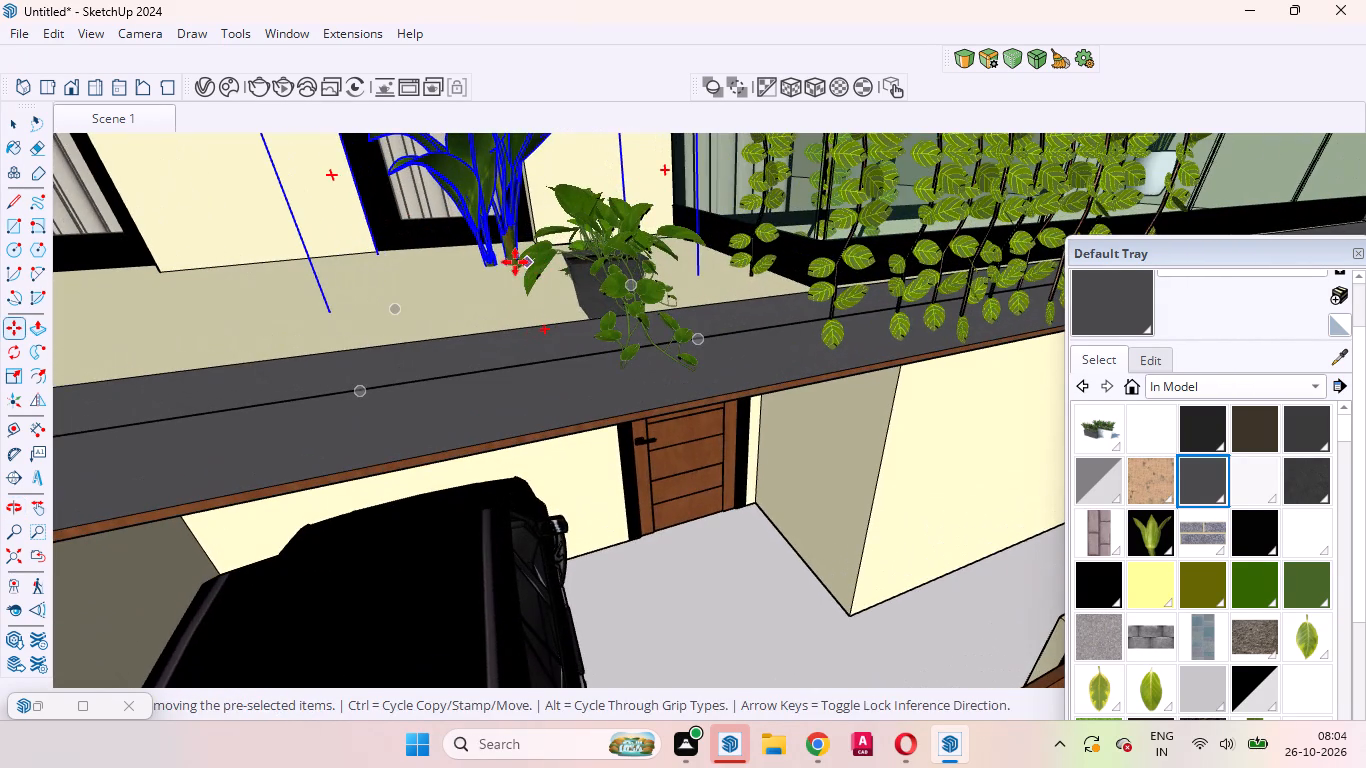
{"action": "left_click", "coordinate": [495, 267]}
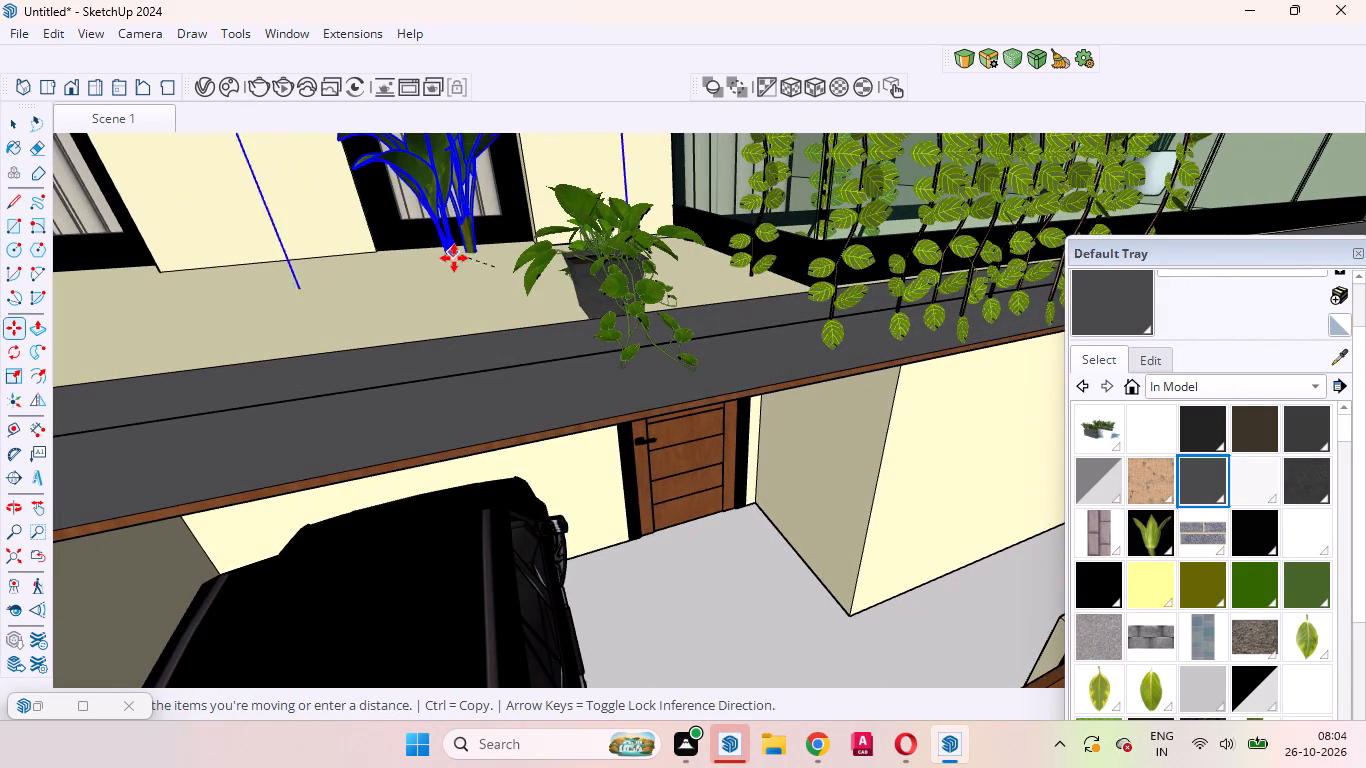
{"action": "left_click", "coordinate": [454, 258]}
Scale the slab plant down uniformly about its opposite base corner.
{"action": "scroll", "coordinate": [488, 283], "scroll_direction": "down", "scroll_amount": 17}
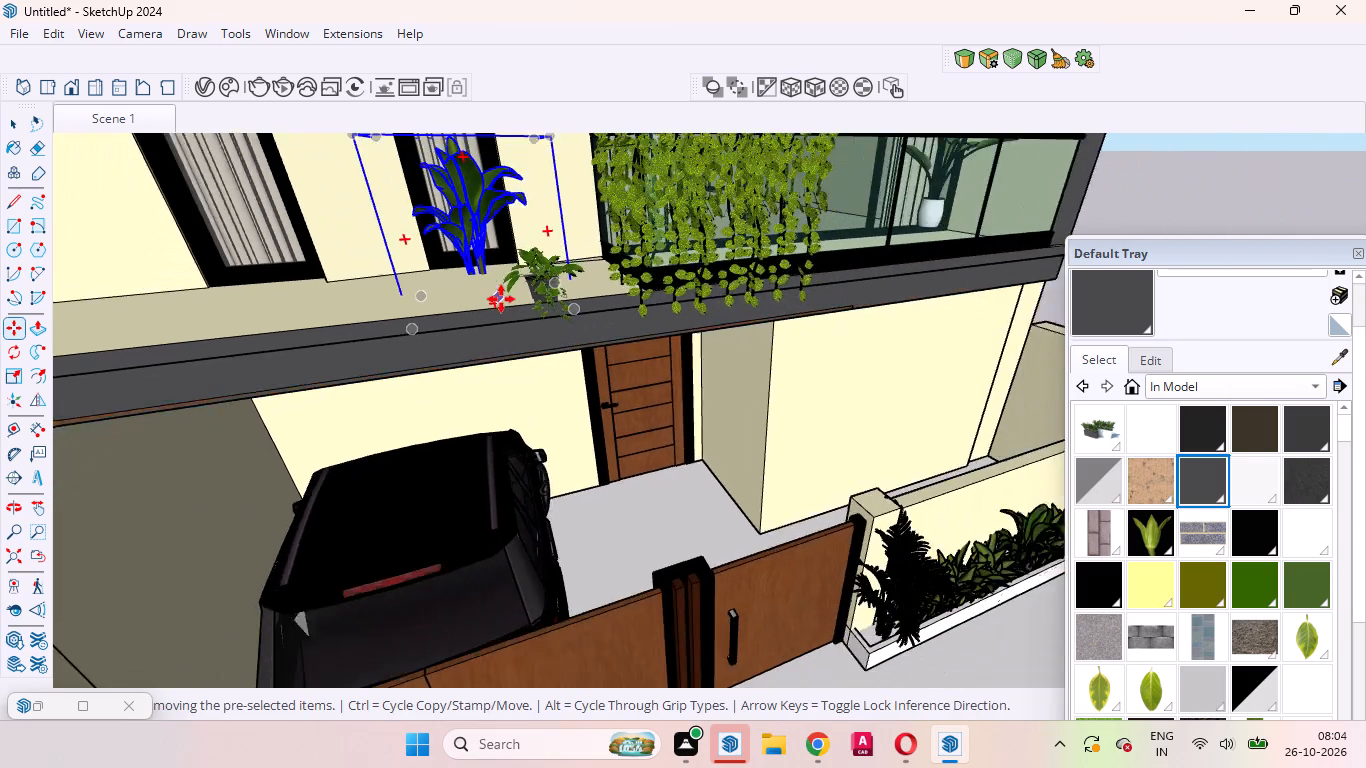
{"action": "middle_click_drag", "start_coordinate": [493, 288], "coordinate": [463, 260]}
{"action": "scroll", "coordinate": [463, 260], "scroll_direction": "up", "scroll_amount": 1}
{"action": "scroll", "coordinate": [463, 260], "scroll_direction": "down", "scroll_amount": 10}
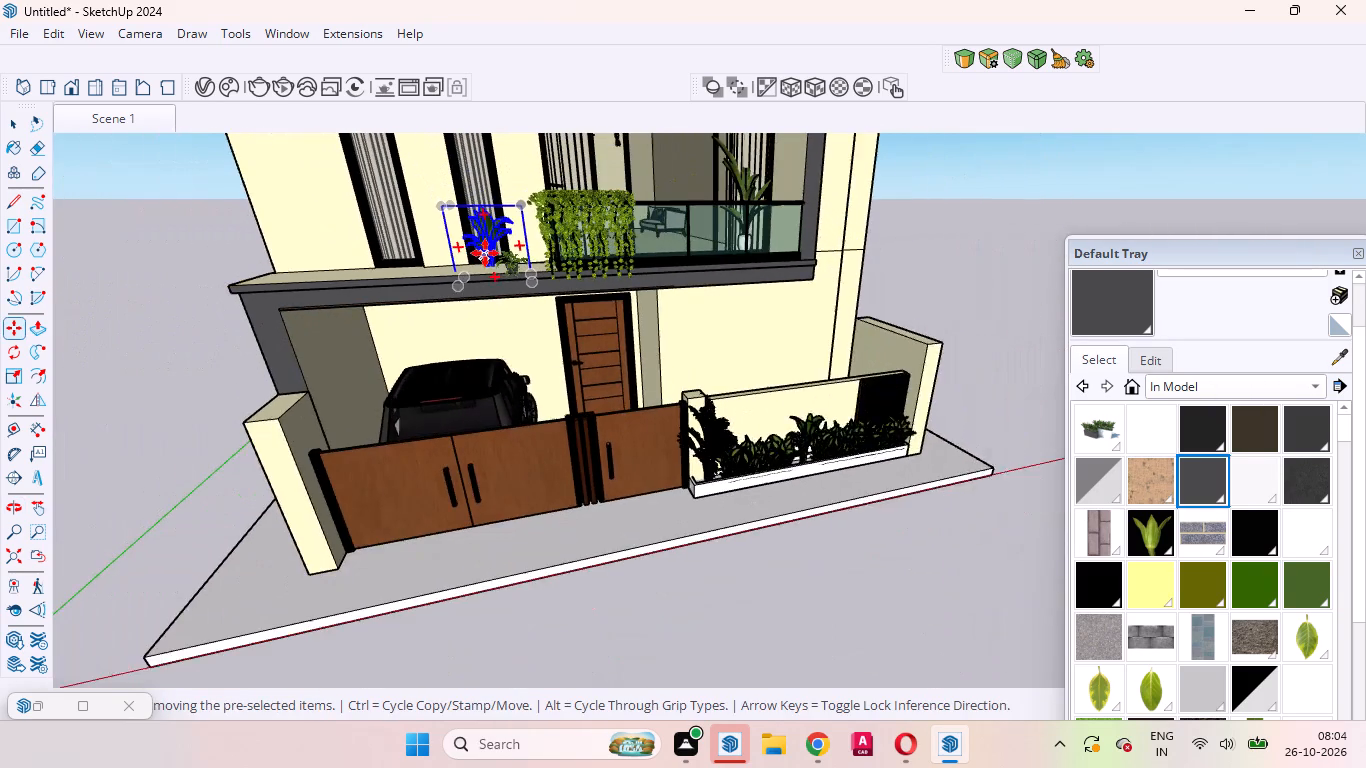
{"action": "scroll", "coordinate": [485, 253], "scroll_direction": "up", "scroll_amount": 9}
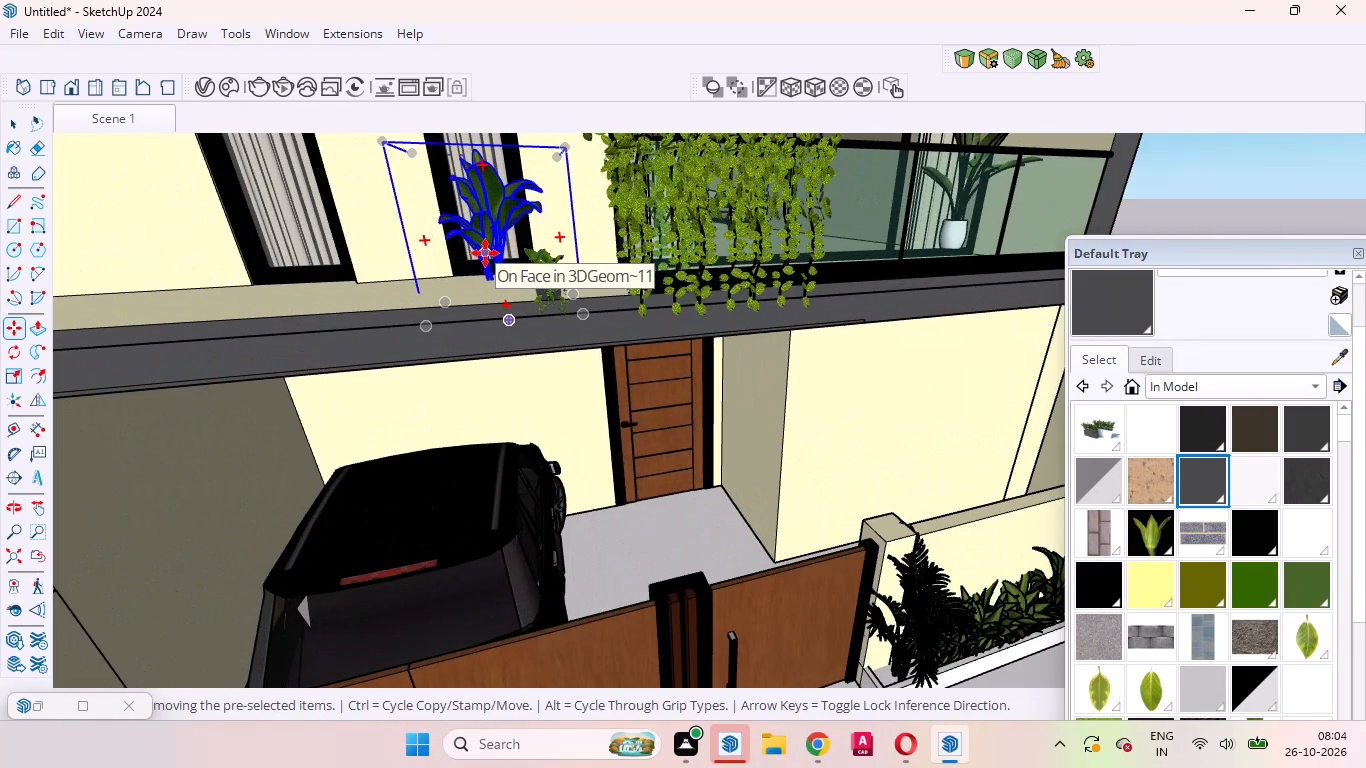
{"action": "key", "text": "s"}
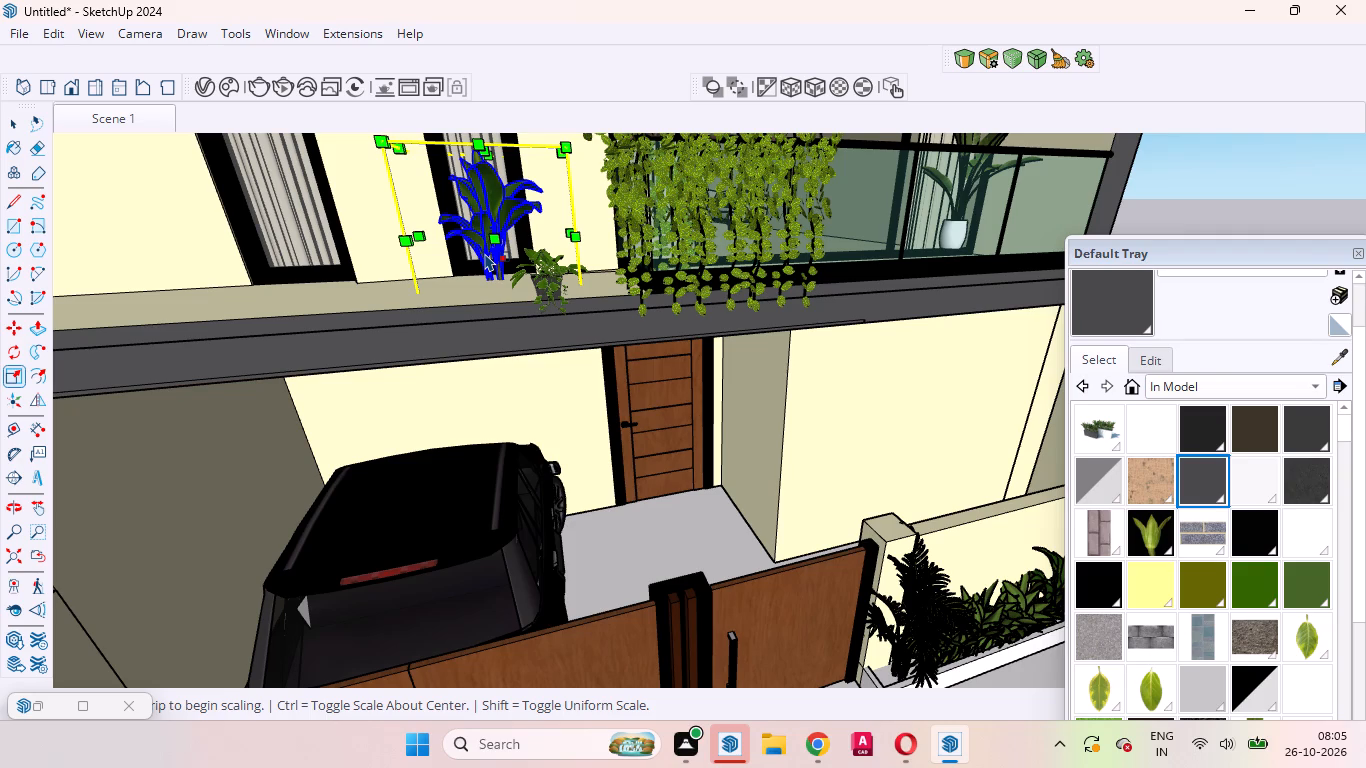
{"action": "left_click", "coordinate": [560, 151]}
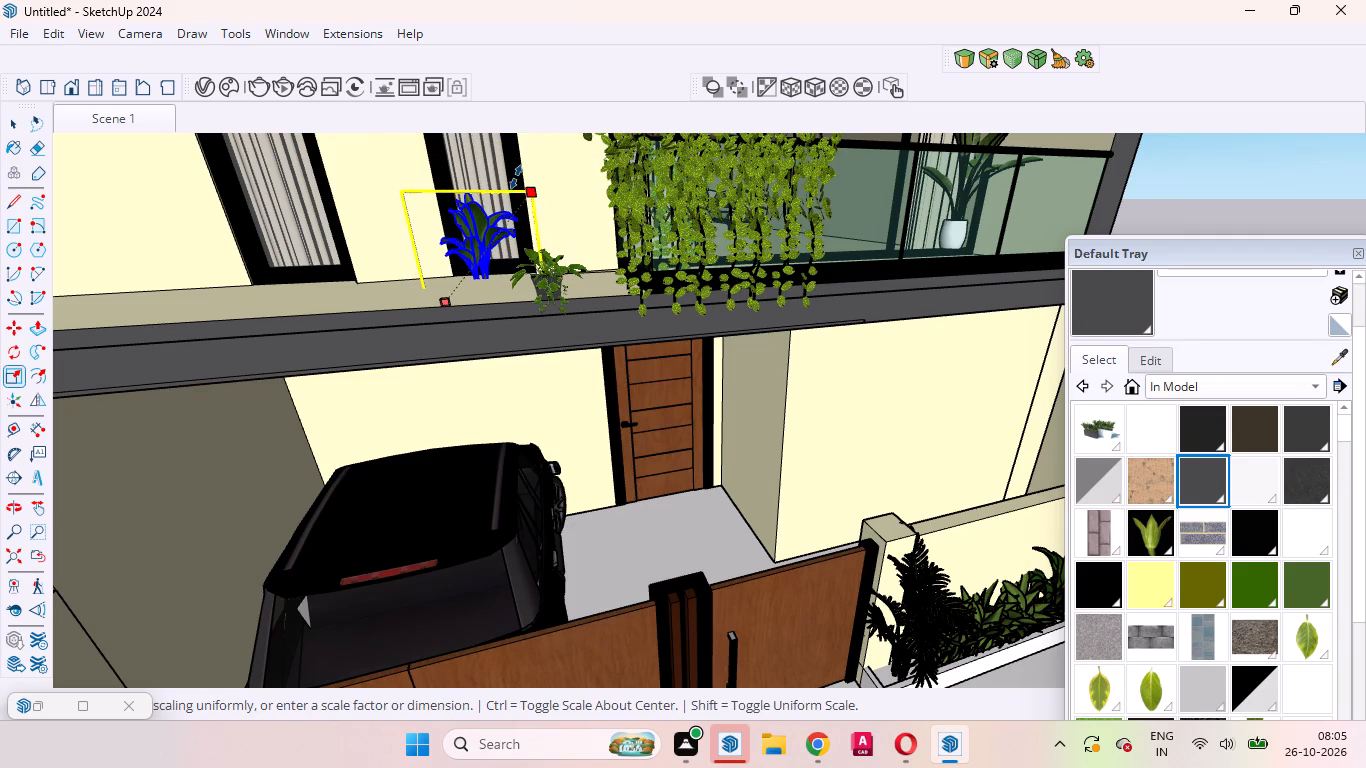
{"action": "left_click", "coordinate": [516, 177]}
{"action": "key", "text": "space"}
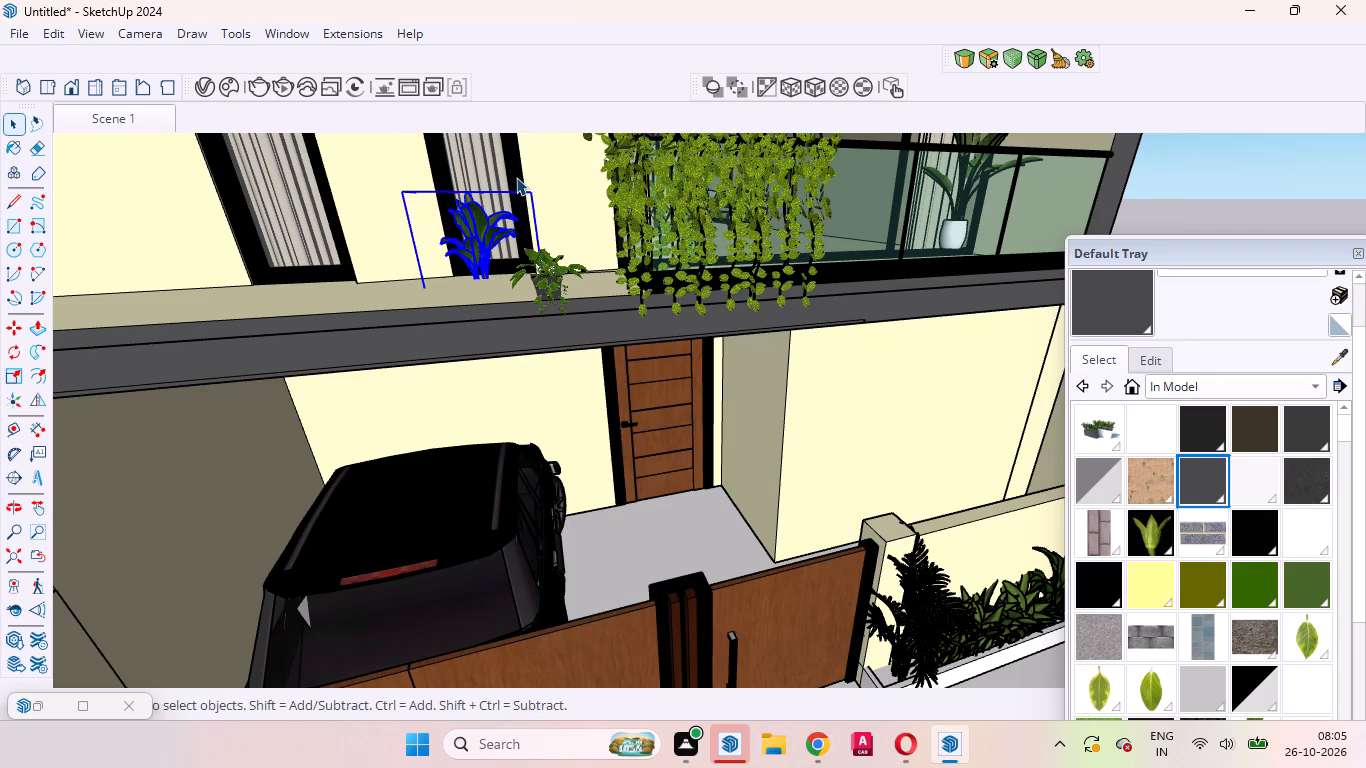
Reposition the scaled plant on the slab so it stands in front of the narrow window nearest the balcony.
{"action": "key", "text": "m"}
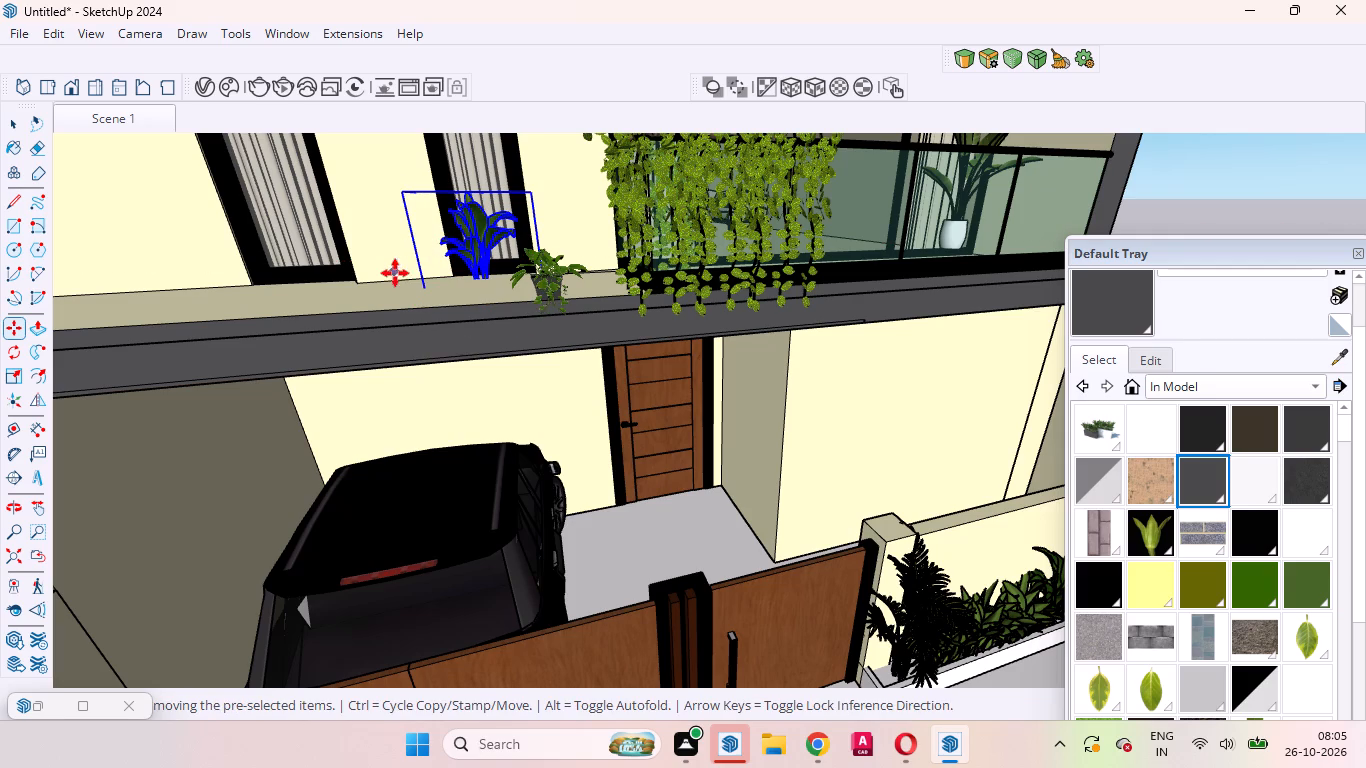
{"action": "left_click", "coordinate": [396, 279]}
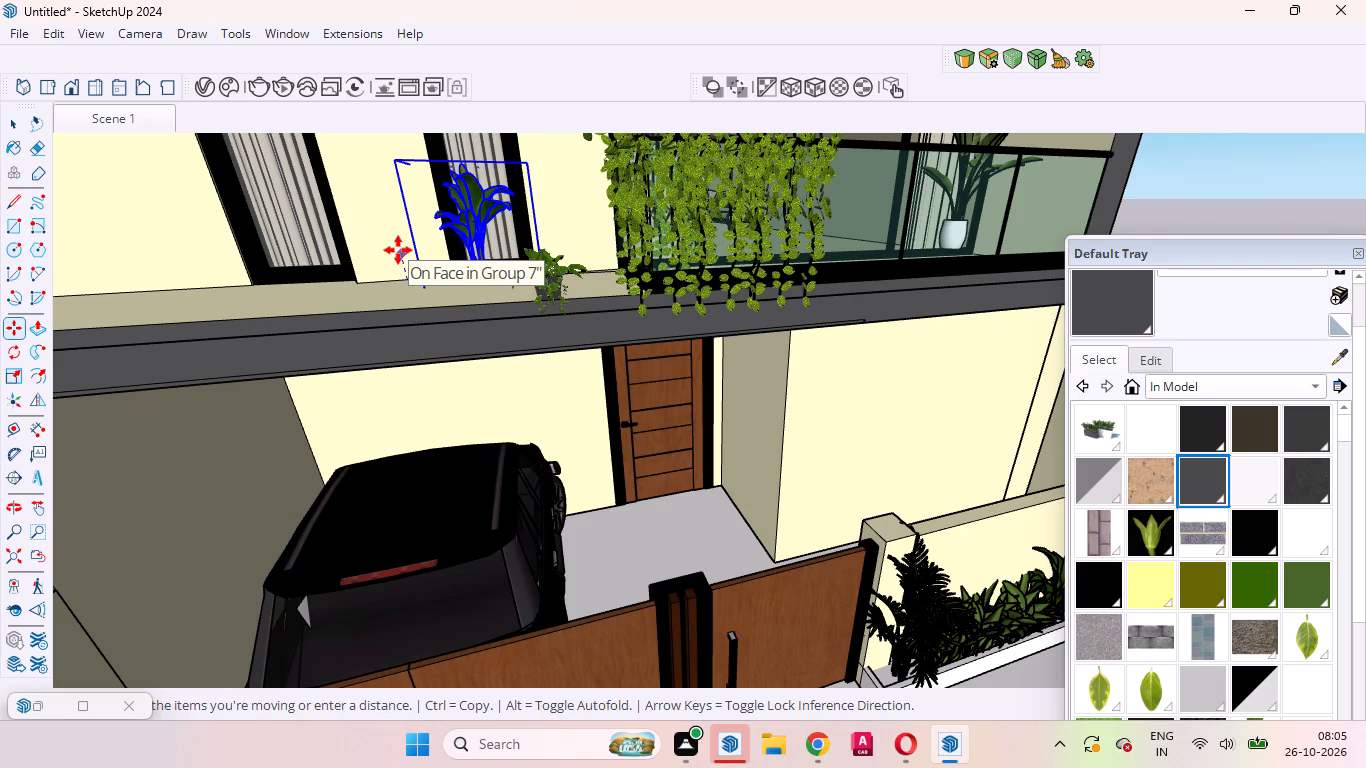
{"action": "left_click", "coordinate": [398, 250]}
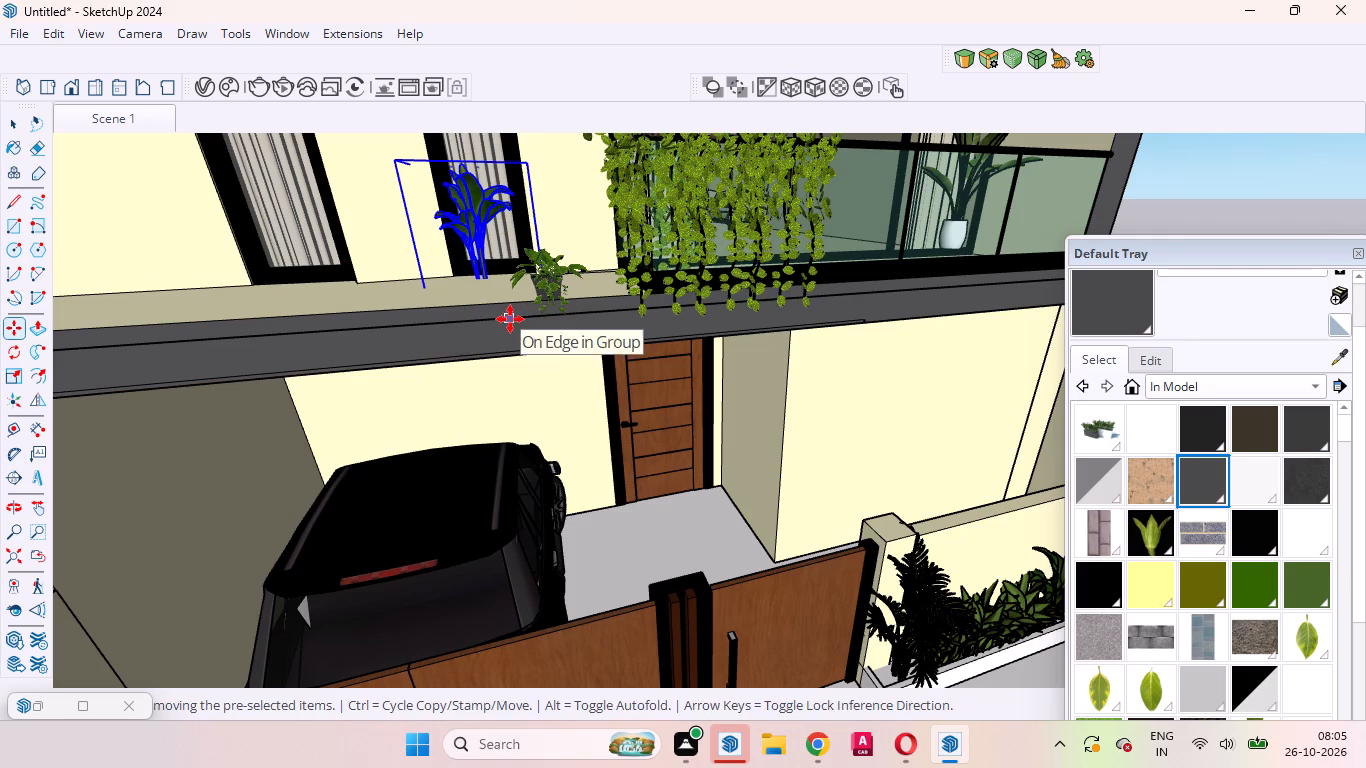
{"action": "key", "text": "space"}
{"action": "key", "text": "m"}
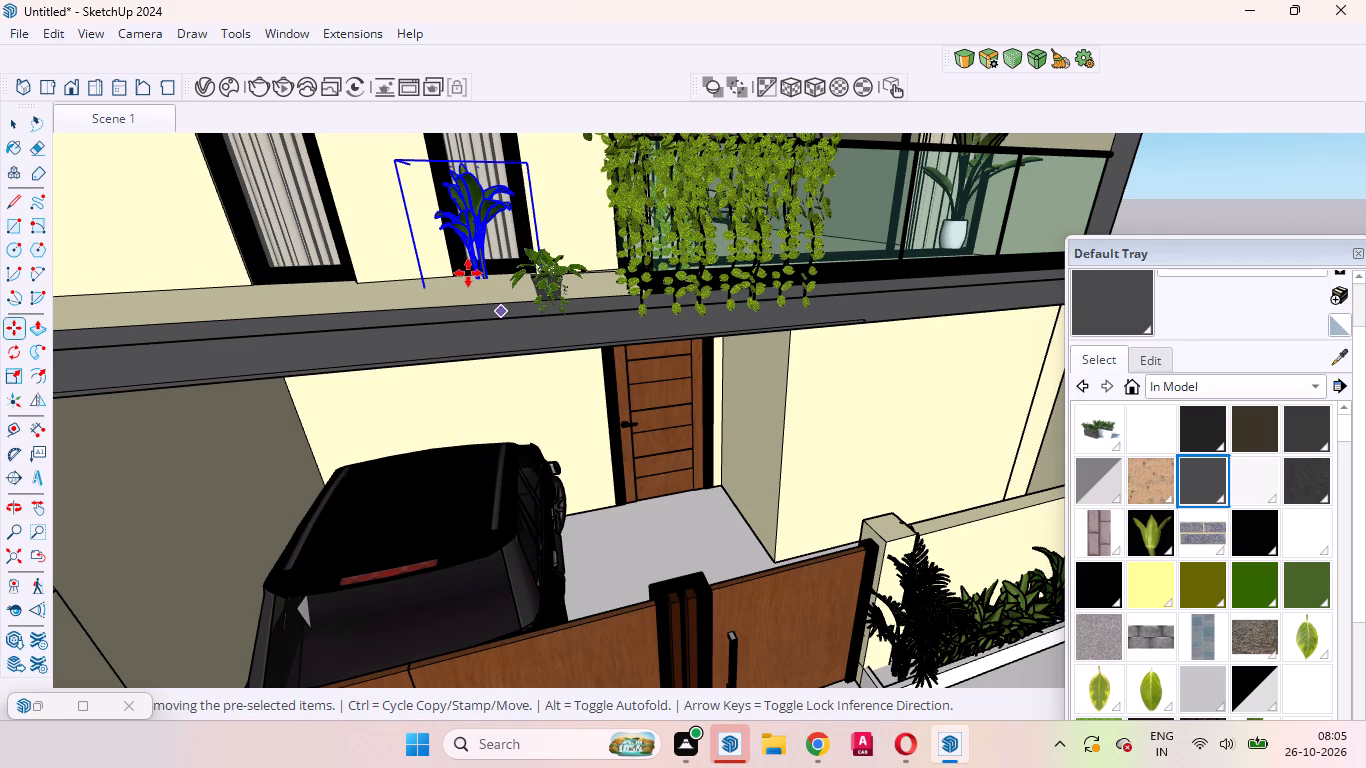
{"action": "left_click", "coordinate": [470, 282]}
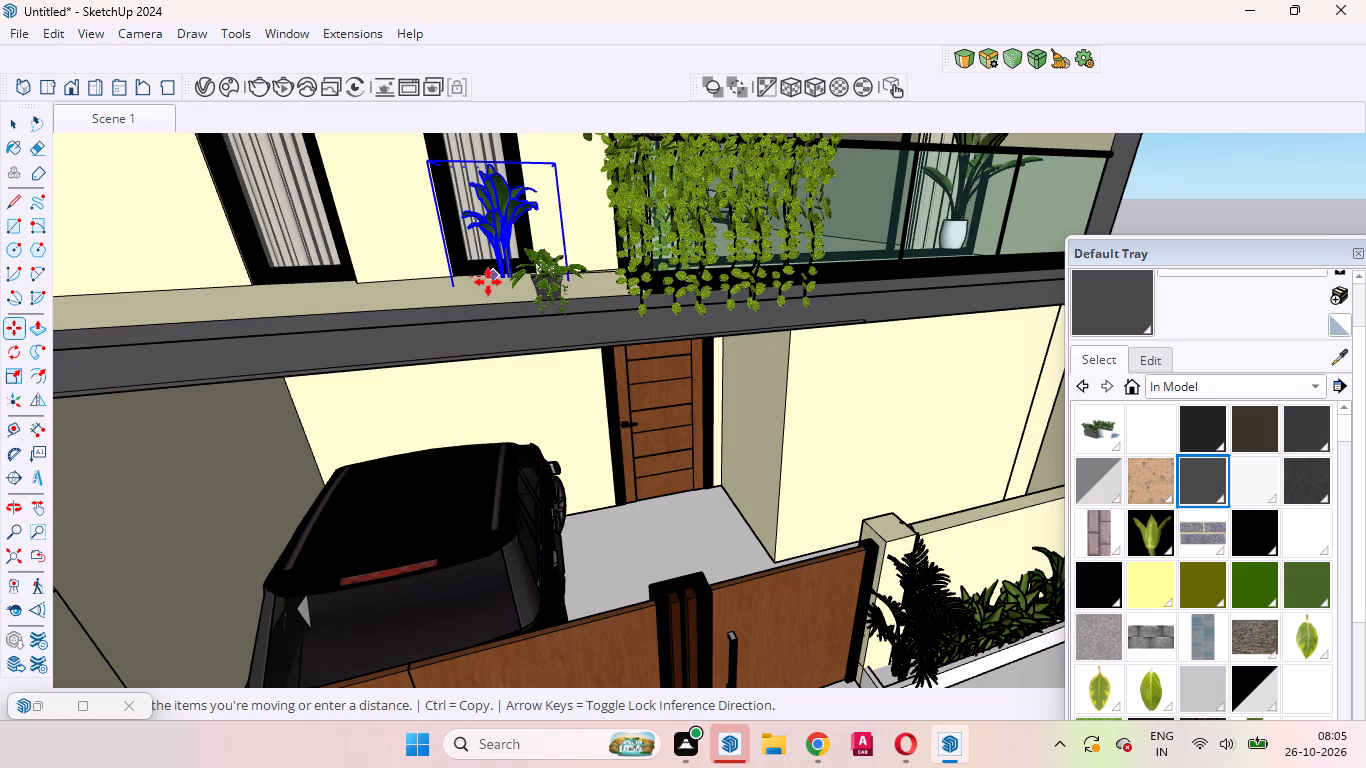
{"action": "left_click", "coordinate": [485, 282]}
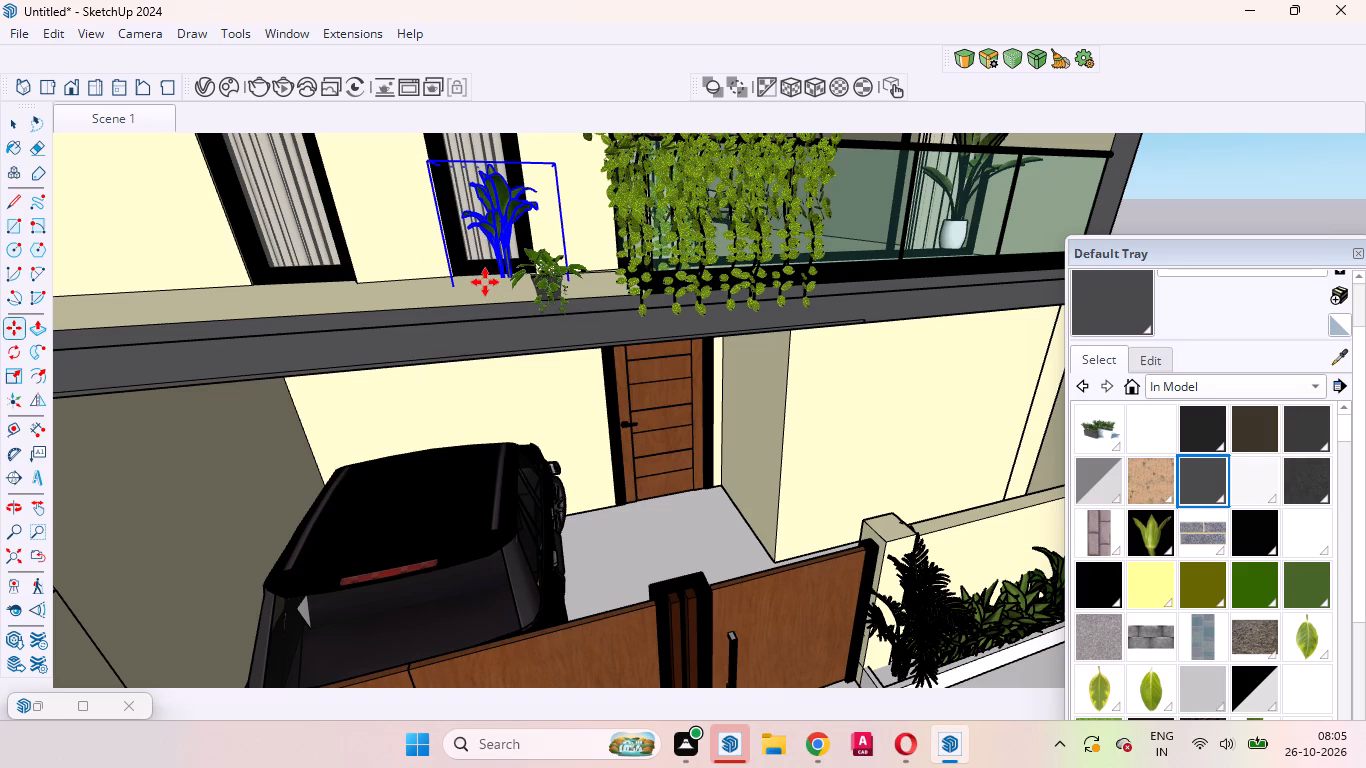
Copy the plant along the slab to stand in front of the other narrow window.
{"action": "left_click", "coordinate": [485, 282]}
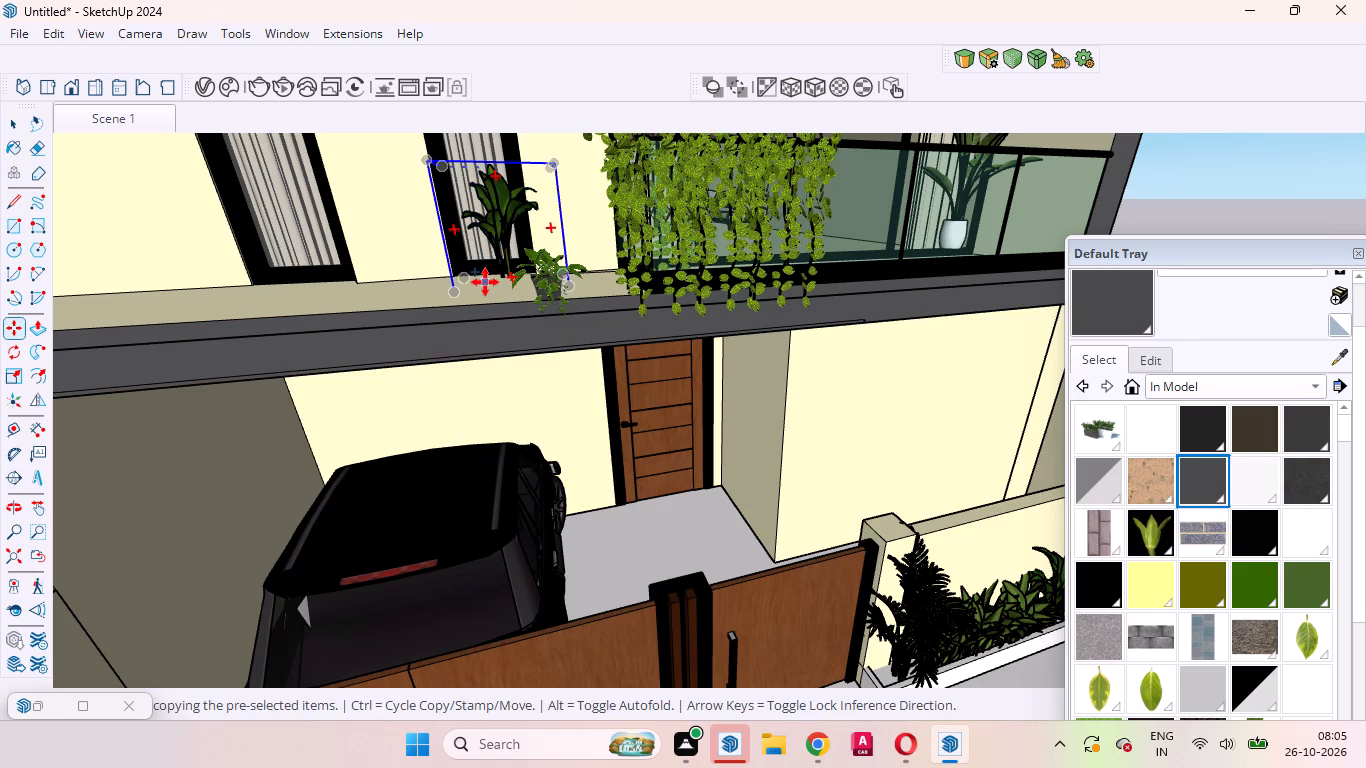
{"action": "left_click", "coordinate": [267, 298]}
{"action": "key", "text": "space"}
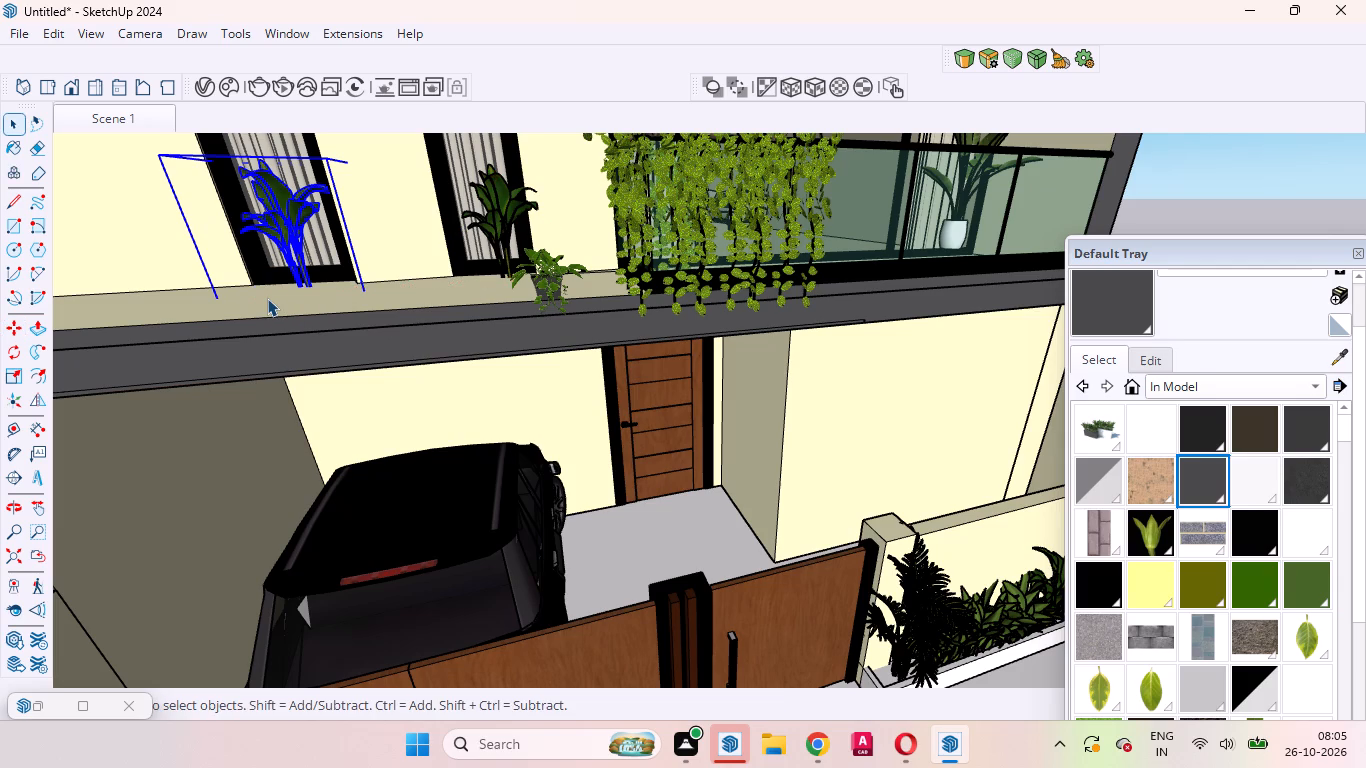
Check the two window plants in the Scene 1 front view and up close on the slab.
{"action": "left_click", "coordinate": [120, 123]}
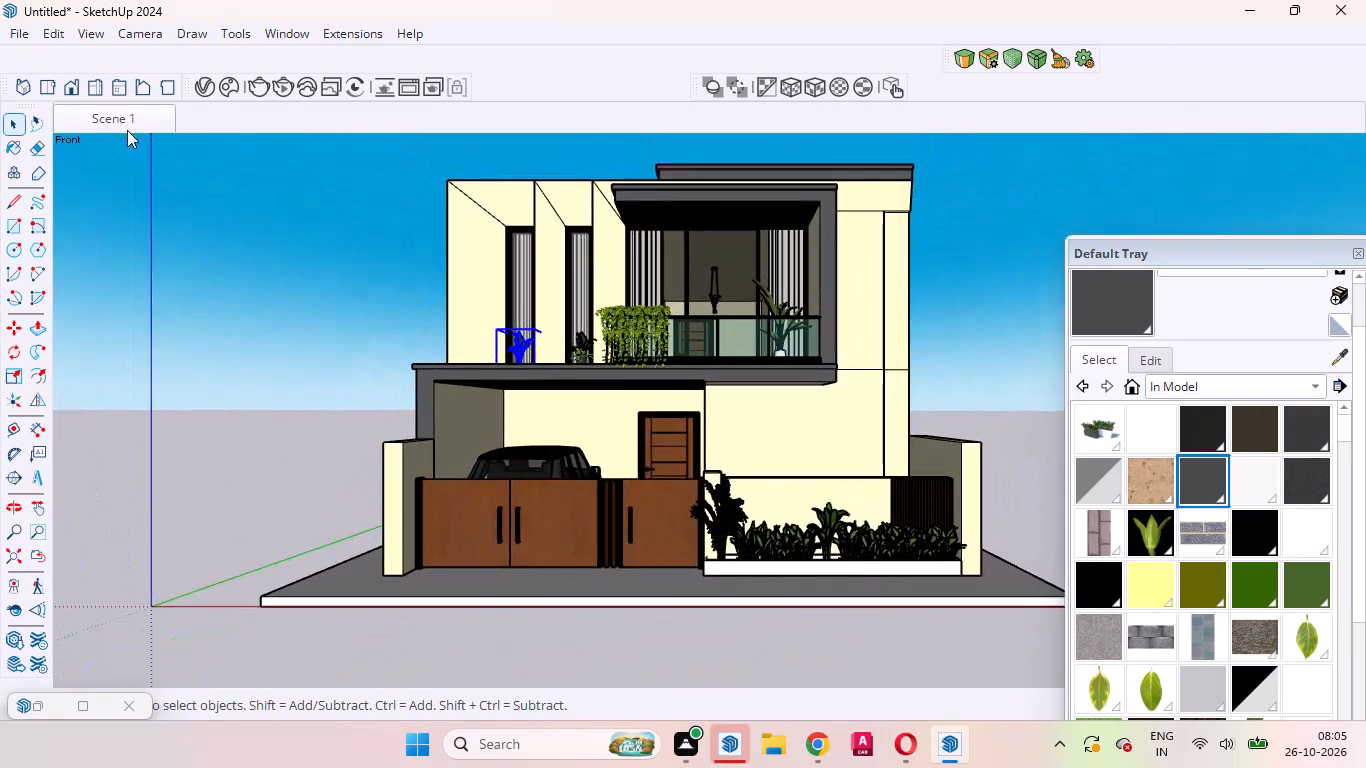
{"action": "left_click", "coordinate": [239, 320]}
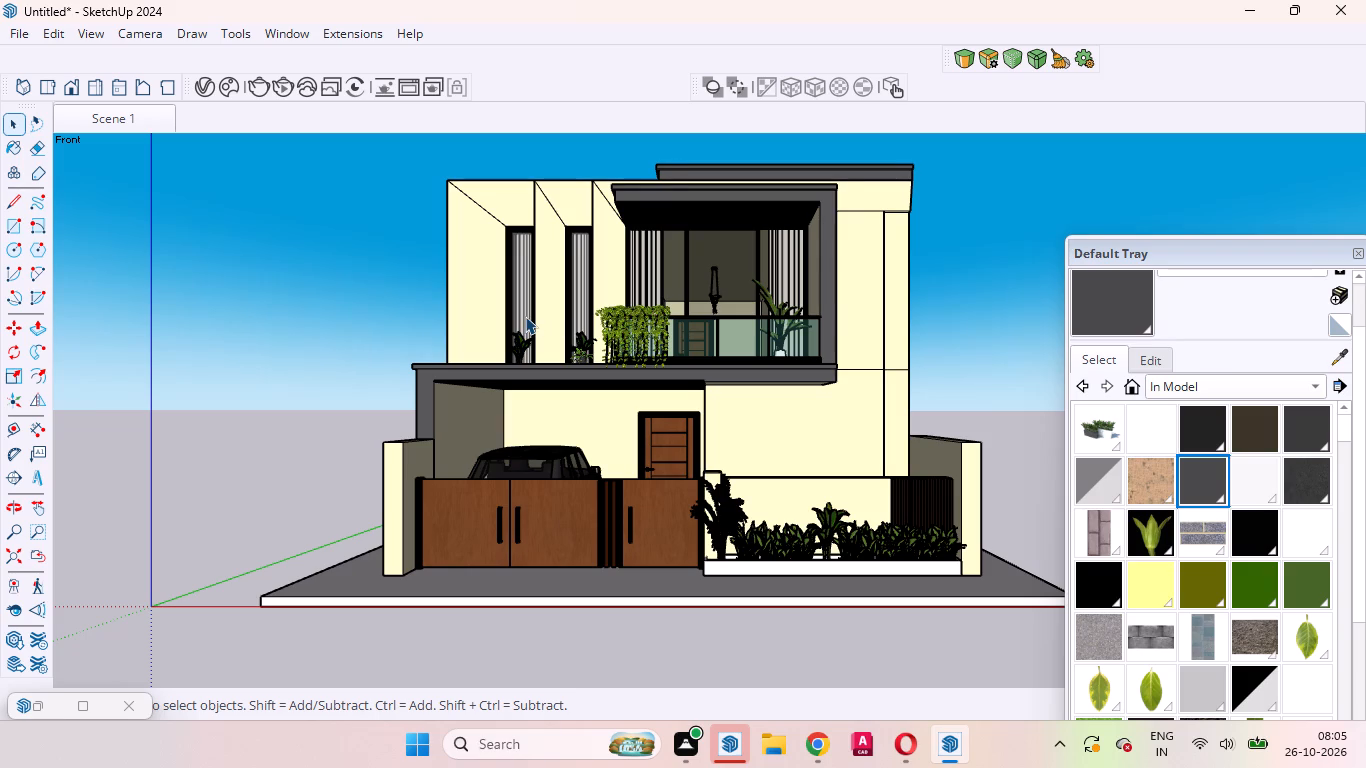
{"action": "scroll", "coordinate": [525, 316], "scroll_direction": "up", "scroll_amount": 4}
{"action": "middle_click_drag", "start_coordinate": [525, 316], "coordinate": [565, 404]}
{"action": "scroll", "coordinate": [525, 316], "scroll_direction": "up", "scroll_amount": 1}
{"action": "scroll", "coordinate": [497, 403], "scroll_direction": "up", "scroll_amount": 4}
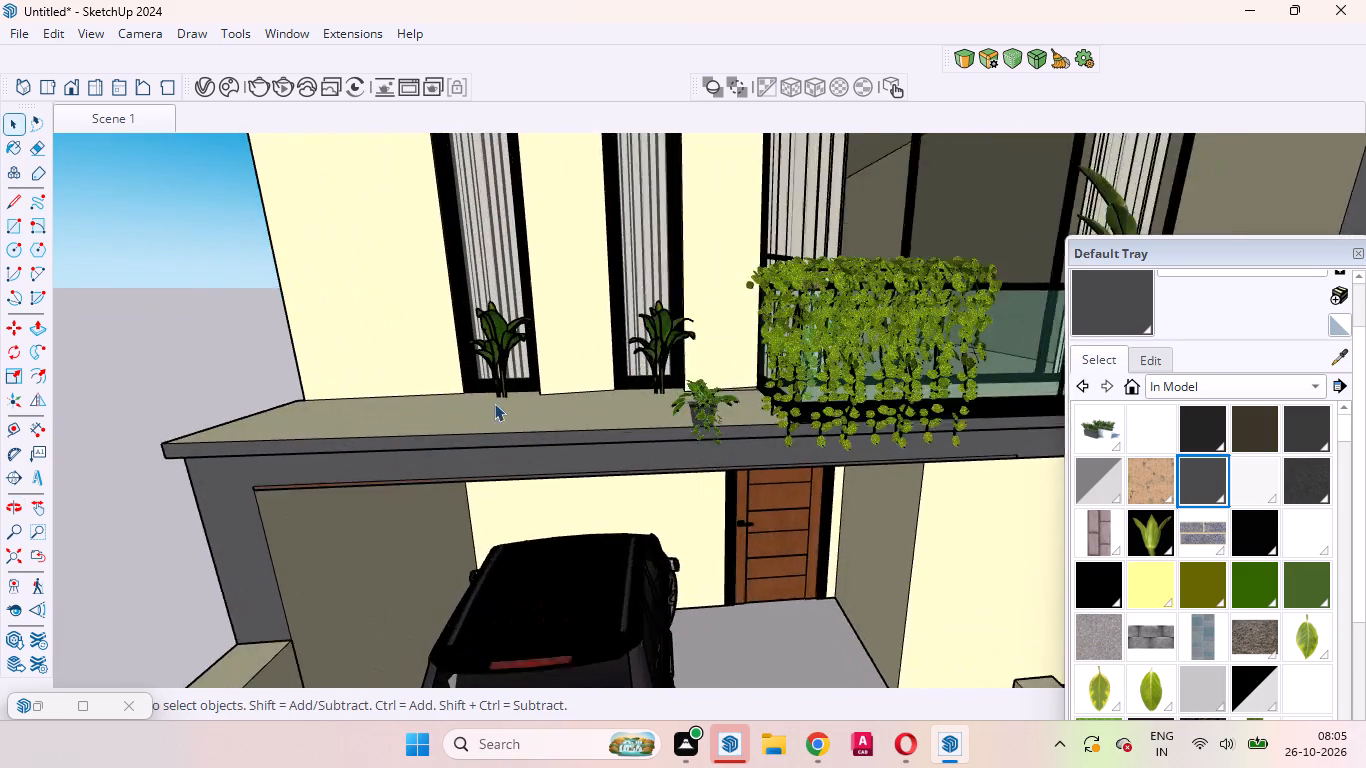
Delete the small trailing potted plant at the slab's front edge, beside the balcony.
{"action": "scroll", "coordinate": [494, 403], "scroll_direction": "up", "scroll_amount": 7}
{"action": "middle_click_drag", "start_coordinate": [491, 396], "coordinate": [496, 537]}
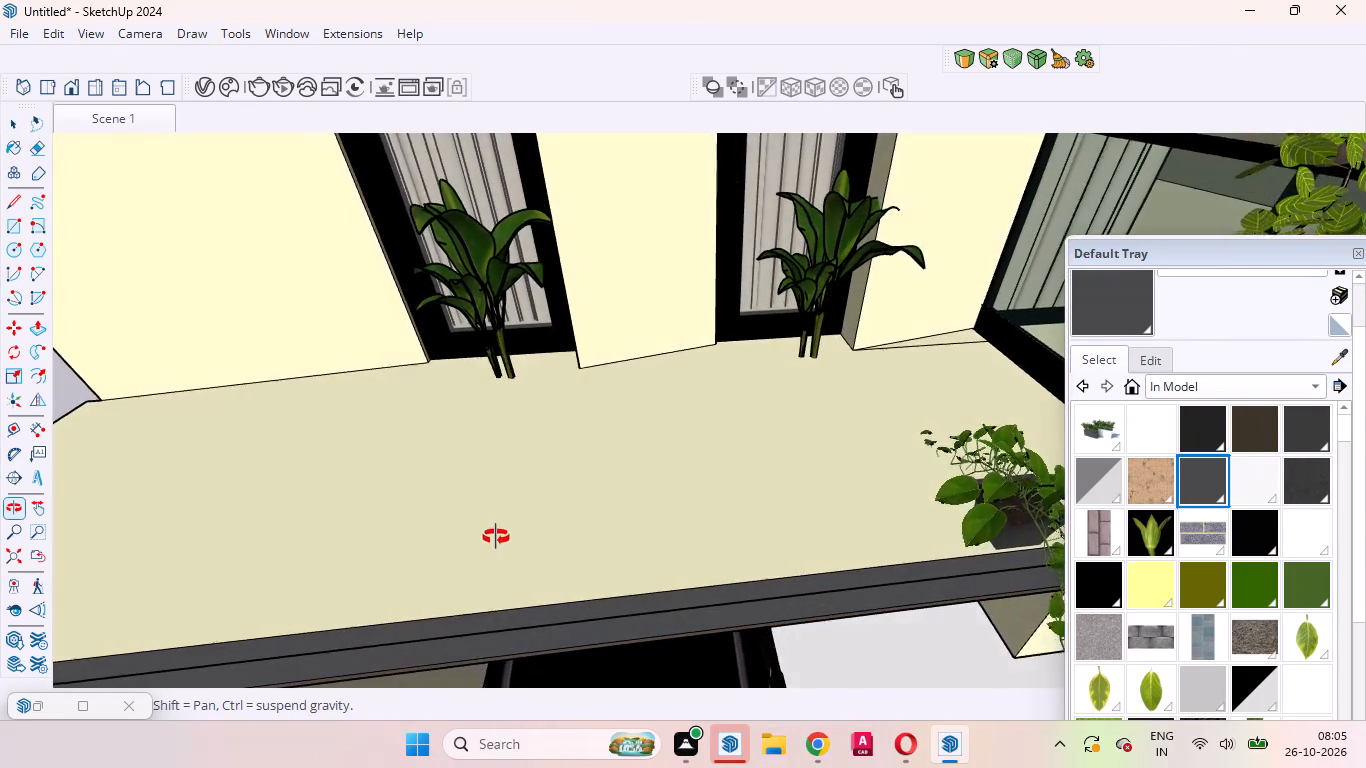
{"action": "middle_click_drag", "start_coordinate": [496, 537], "coordinate": [523, 444]}
{"action": "scroll", "coordinate": [525, 446], "scroll_direction": "down", "scroll_amount": 7}
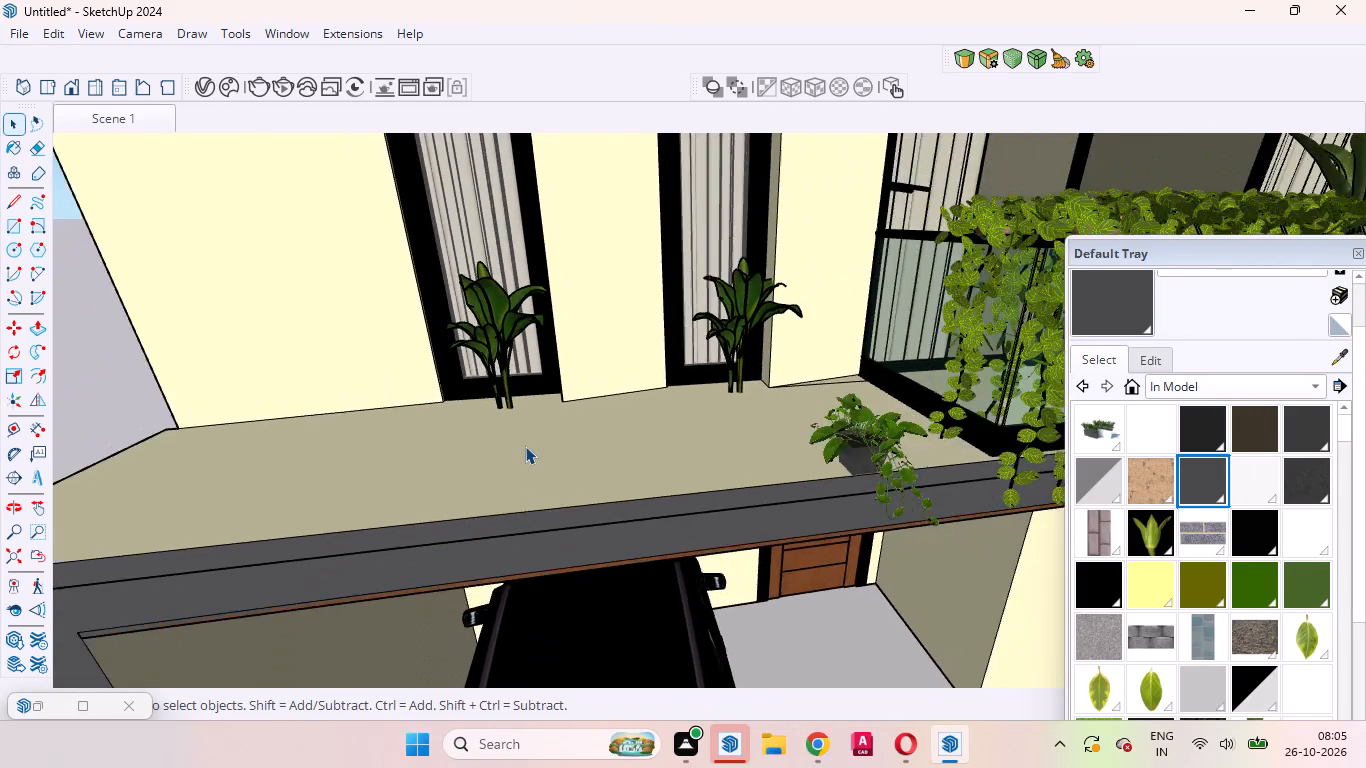
{"action": "scroll", "coordinate": [525, 446], "scroll_direction": "down", "scroll_amount": 15}
{"action": "middle_click_drag", "start_coordinate": [589, 478], "coordinate": [517, 380]}
{"action": "scroll", "coordinate": [607, 406], "scroll_direction": "up", "scroll_amount": 2}
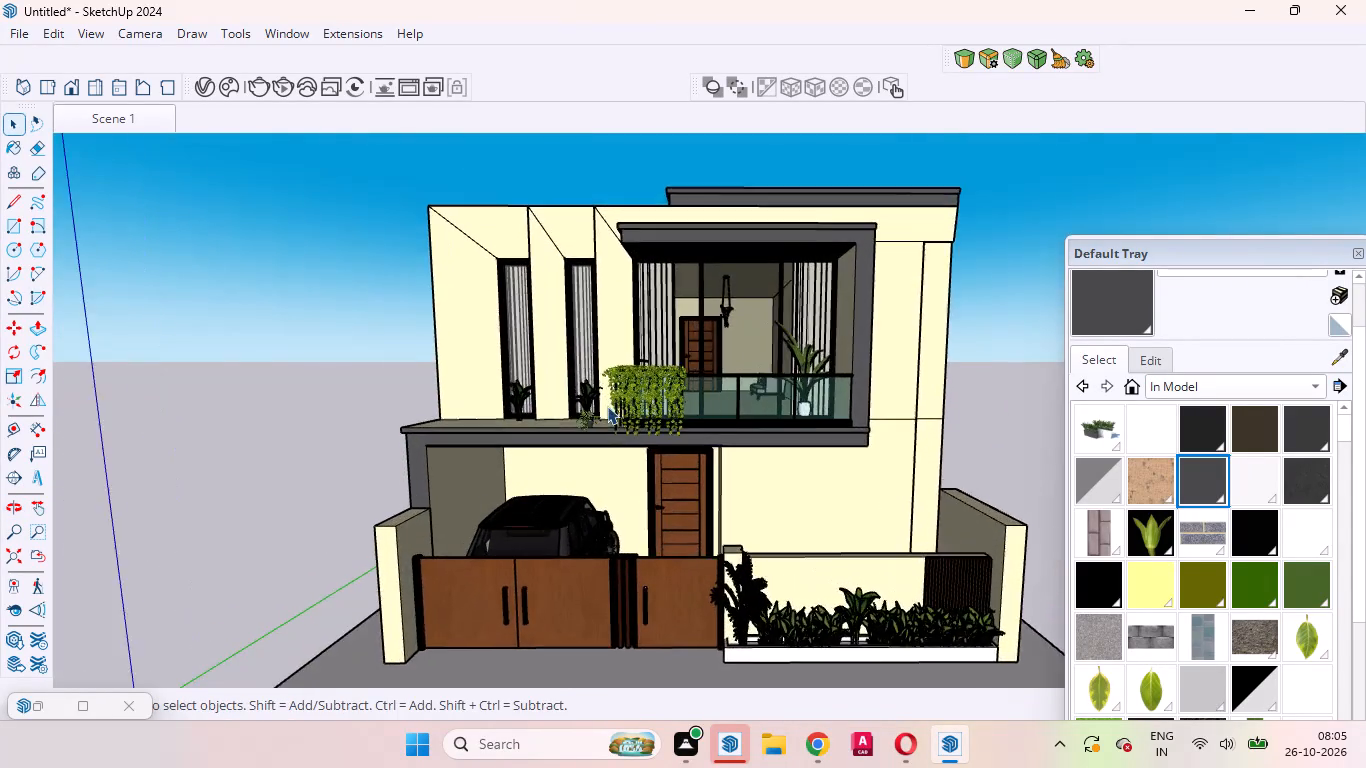
{"action": "scroll", "coordinate": [607, 406], "scroll_direction": "up", "scroll_amount": 11}
{"action": "left_click", "coordinate": [591, 412]}
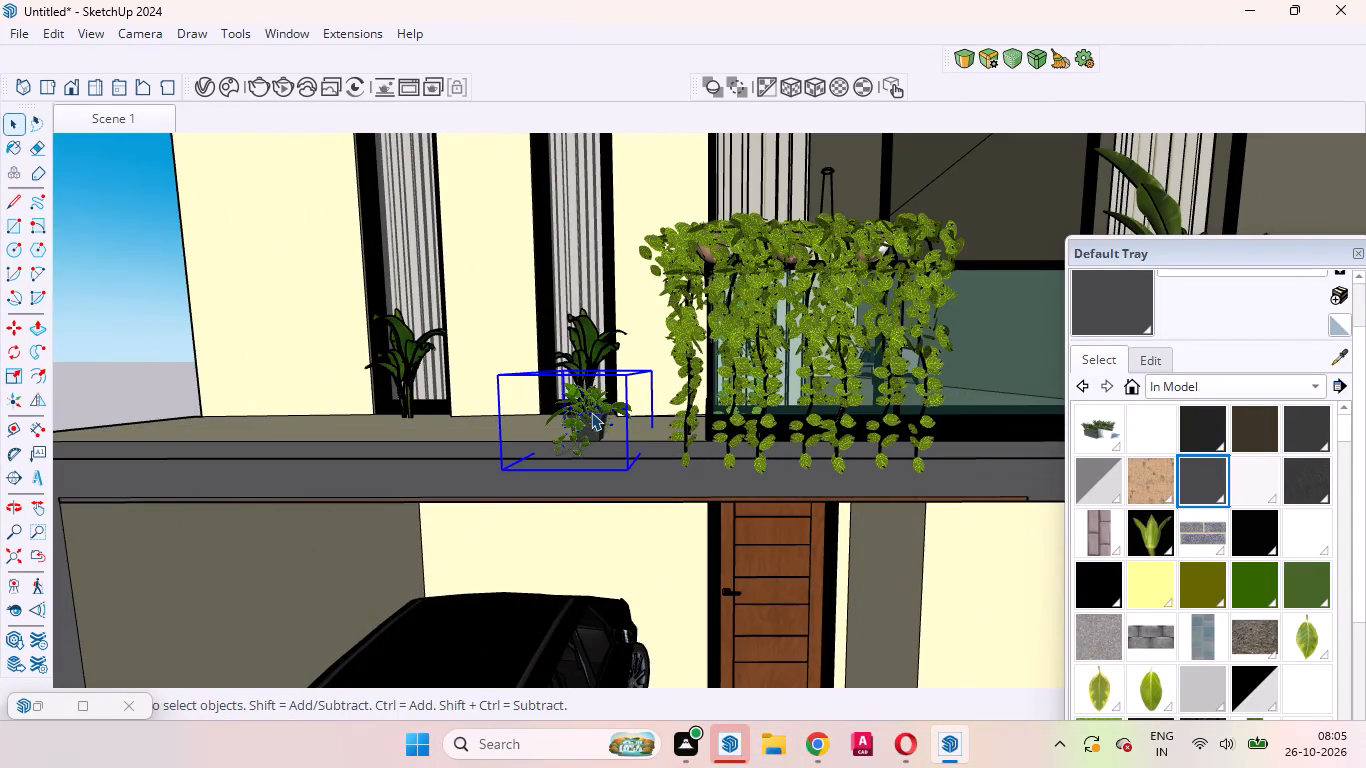
{"action": "key", "text": "Delete"}
Nudge the leafy plant at the narrow window farther from the balcony slightly along the slab, away from the balcony.
{"action": "scroll", "coordinate": [445, 371], "scroll_direction": "up", "scroll_amount": 3}
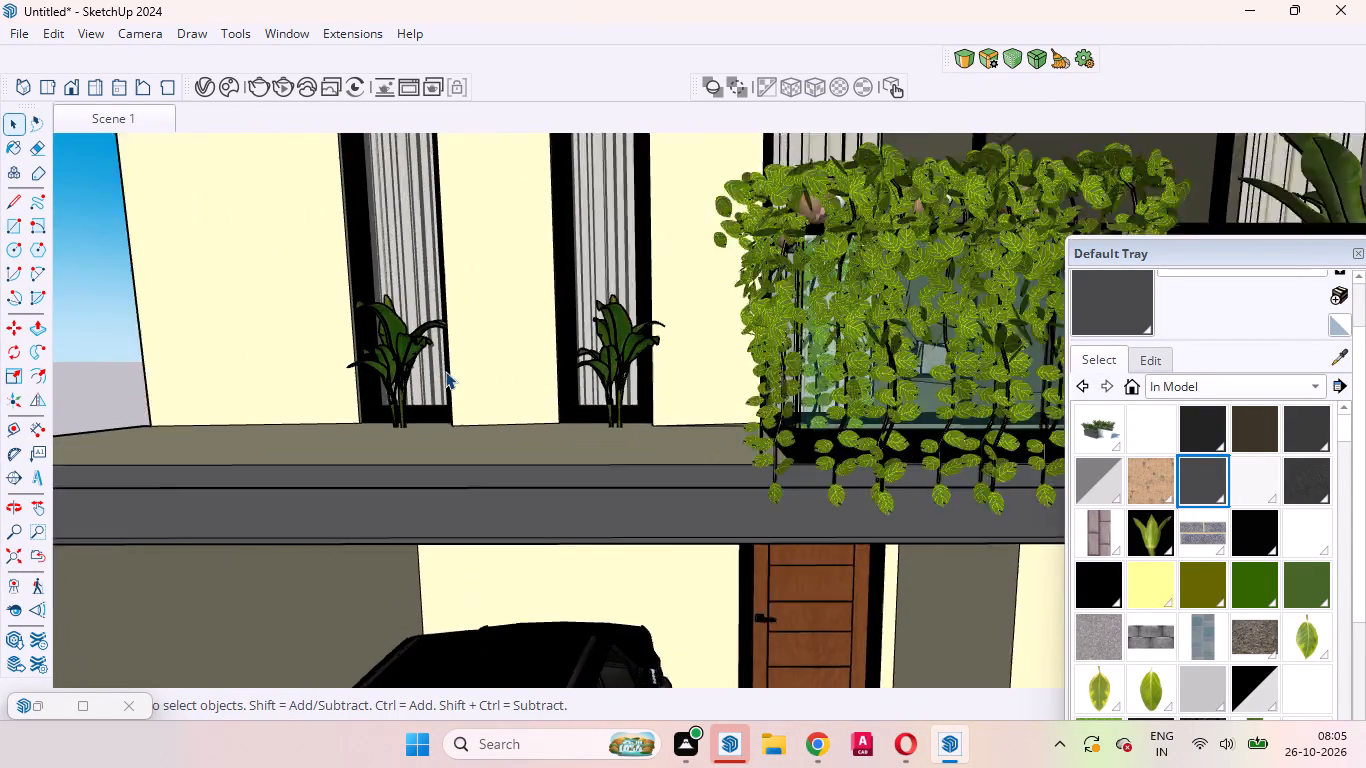
{"action": "scroll", "coordinate": [445, 371], "scroll_direction": "up", "scroll_amount": 6}
{"action": "left_click", "coordinate": [379, 379]}
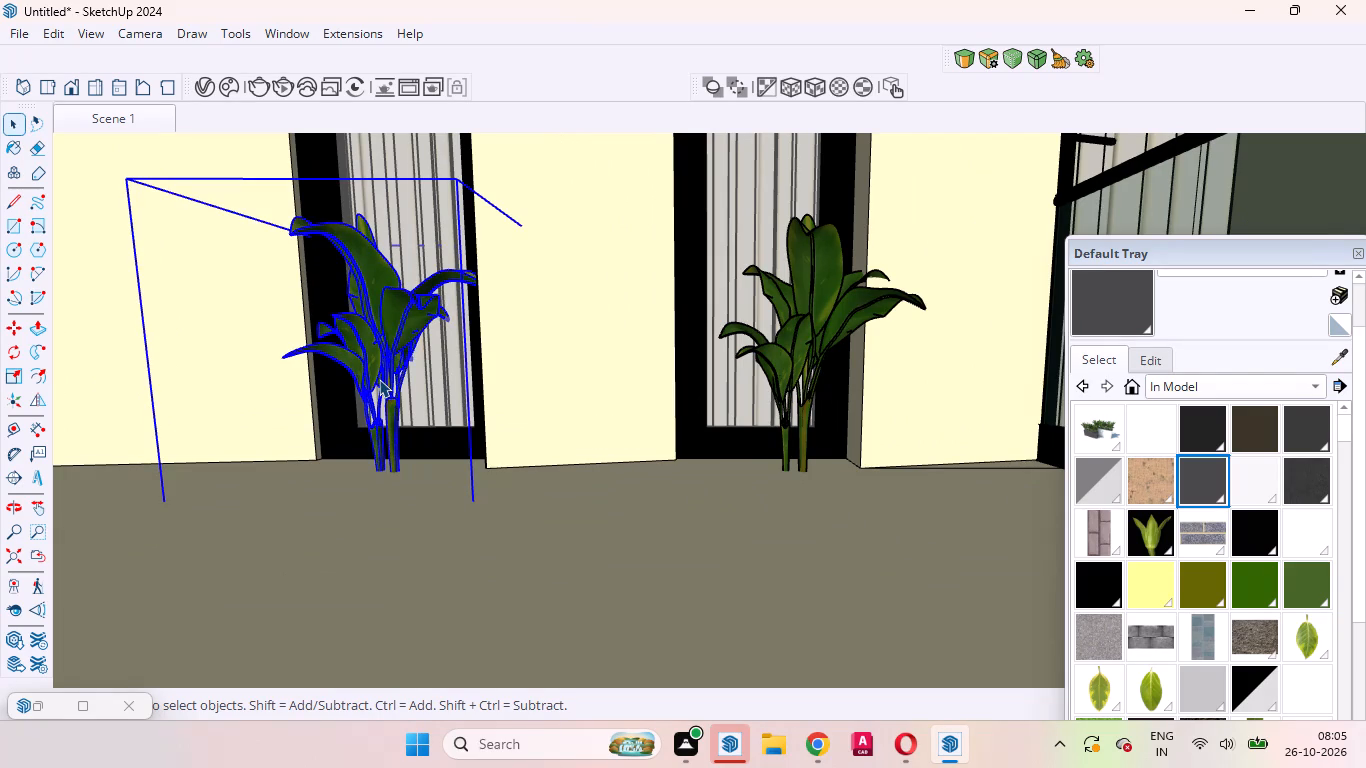
{"action": "key", "text": "m"}
{"action": "left_click", "coordinate": [379, 379]}
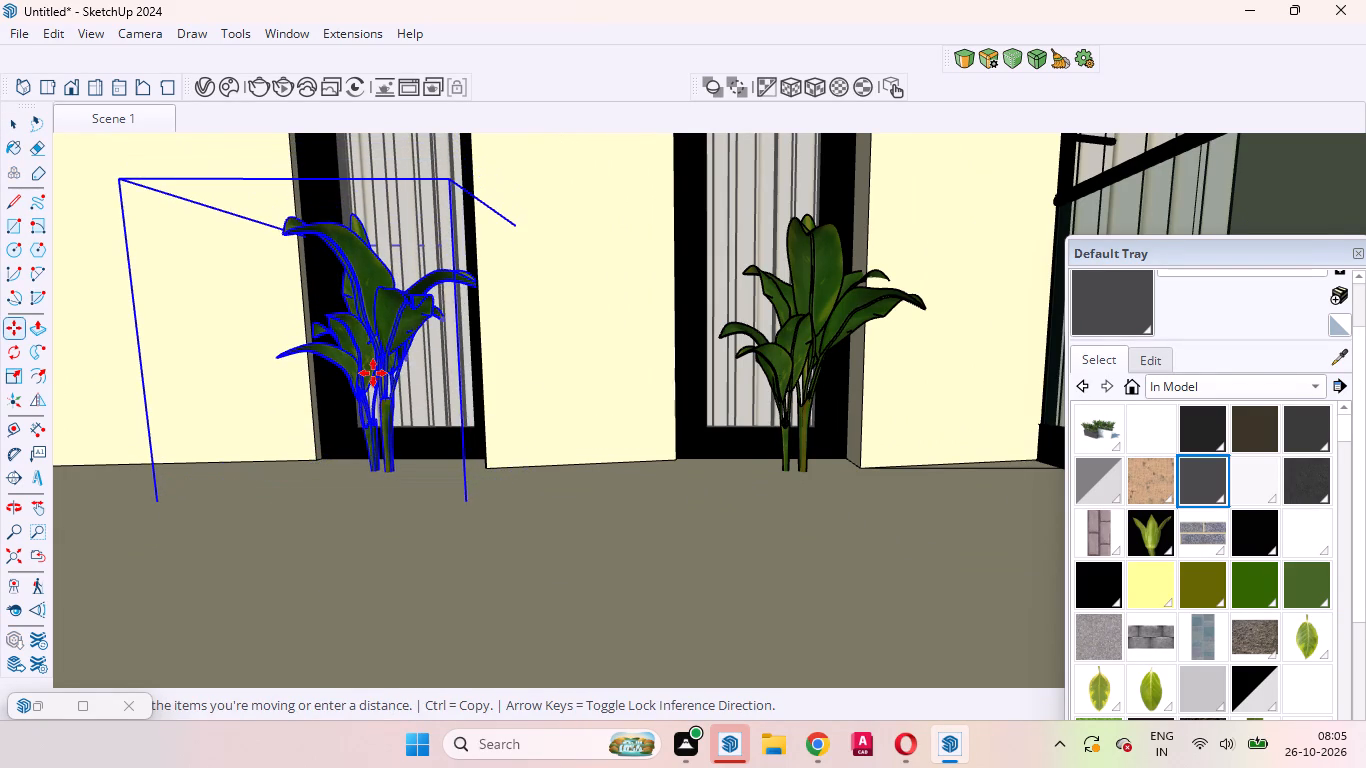
{"action": "left_click", "coordinate": [376, 371]}
{"action": "key", "text": "space"}
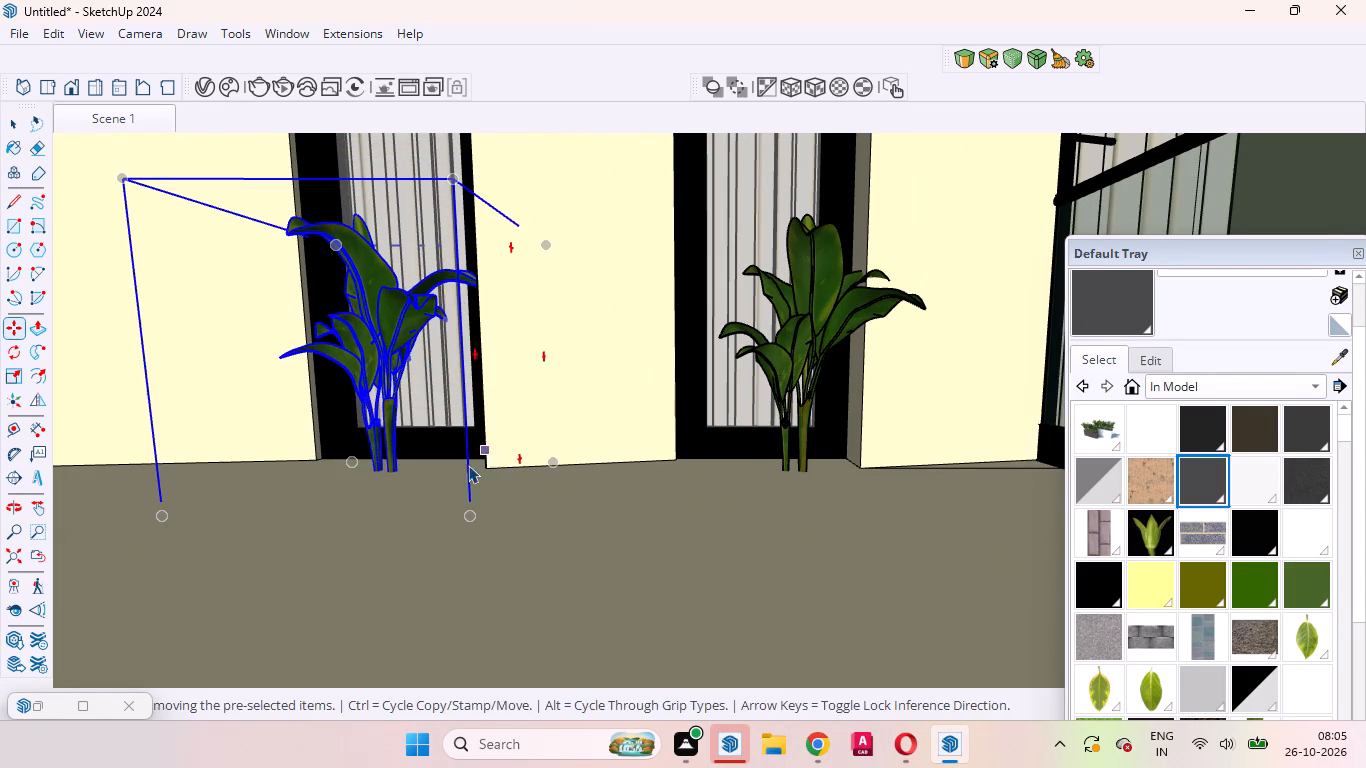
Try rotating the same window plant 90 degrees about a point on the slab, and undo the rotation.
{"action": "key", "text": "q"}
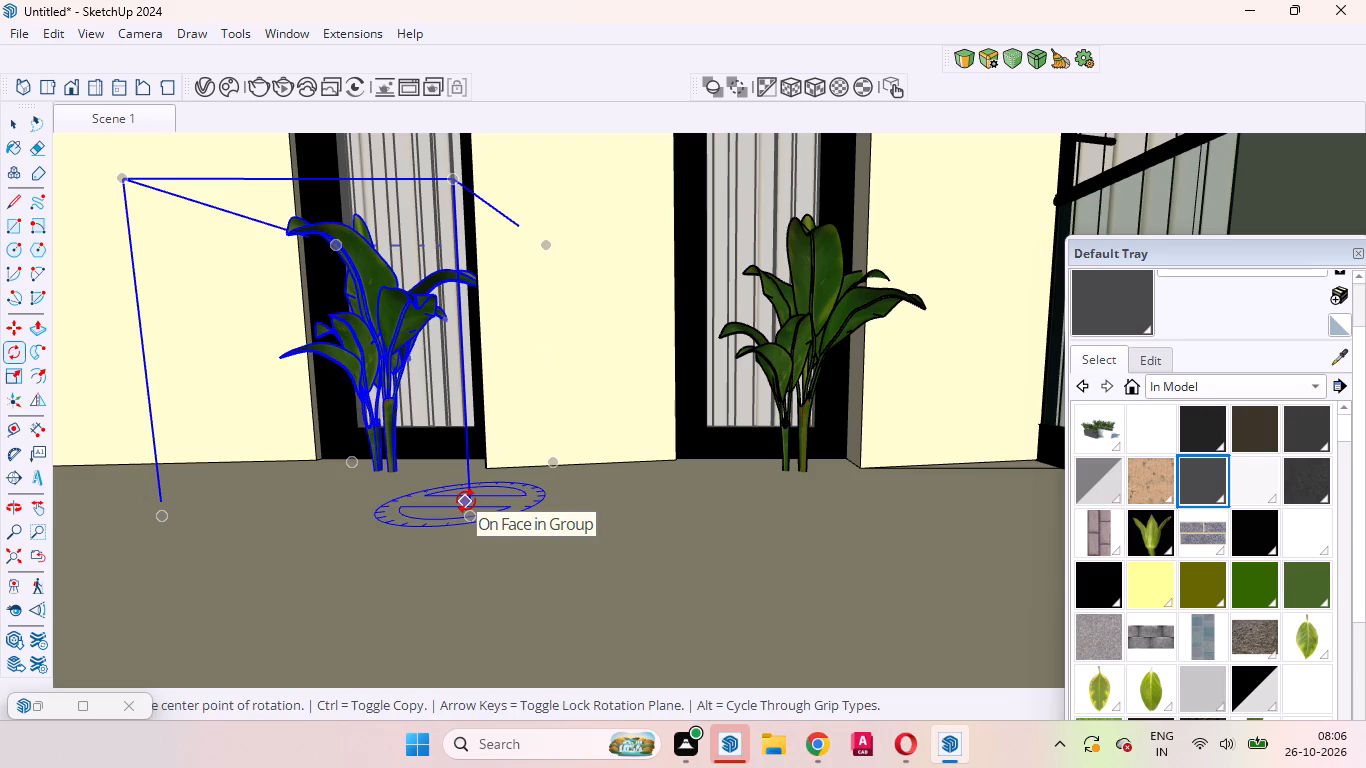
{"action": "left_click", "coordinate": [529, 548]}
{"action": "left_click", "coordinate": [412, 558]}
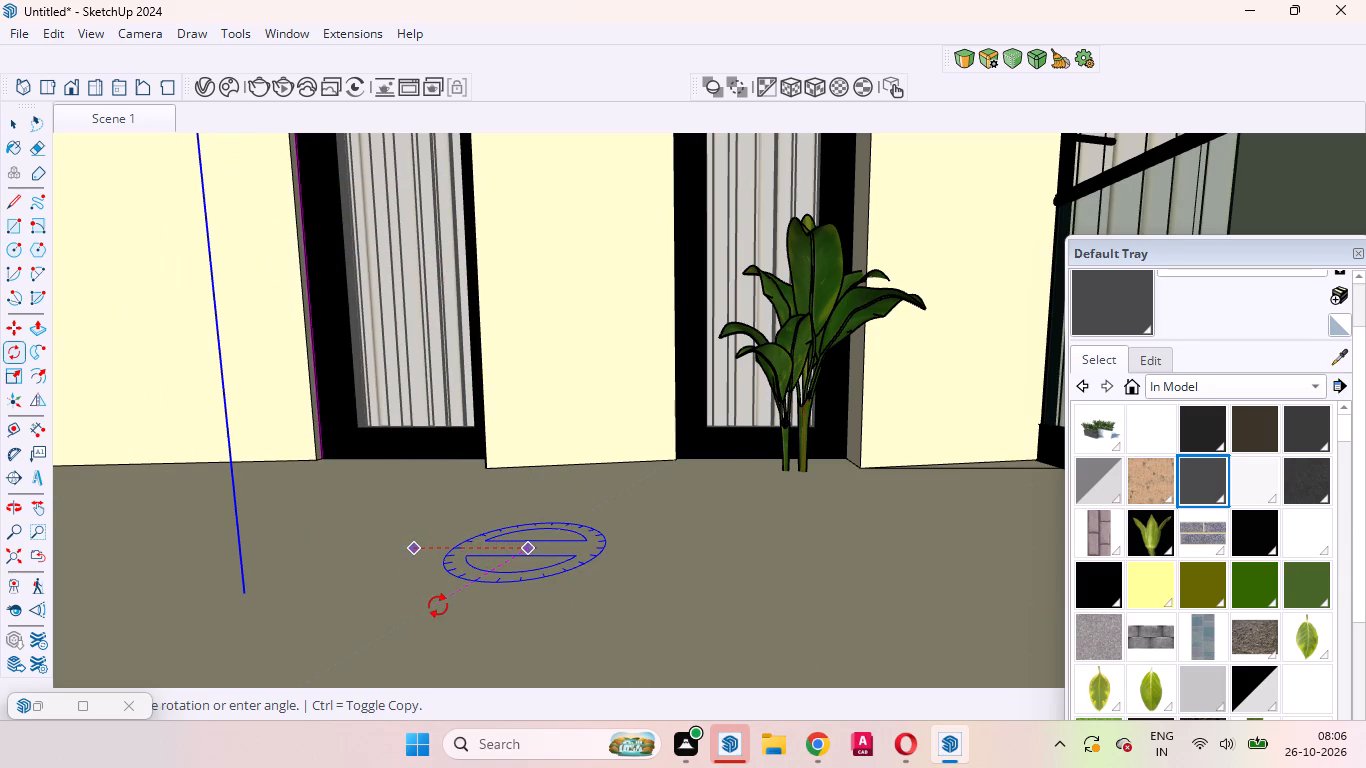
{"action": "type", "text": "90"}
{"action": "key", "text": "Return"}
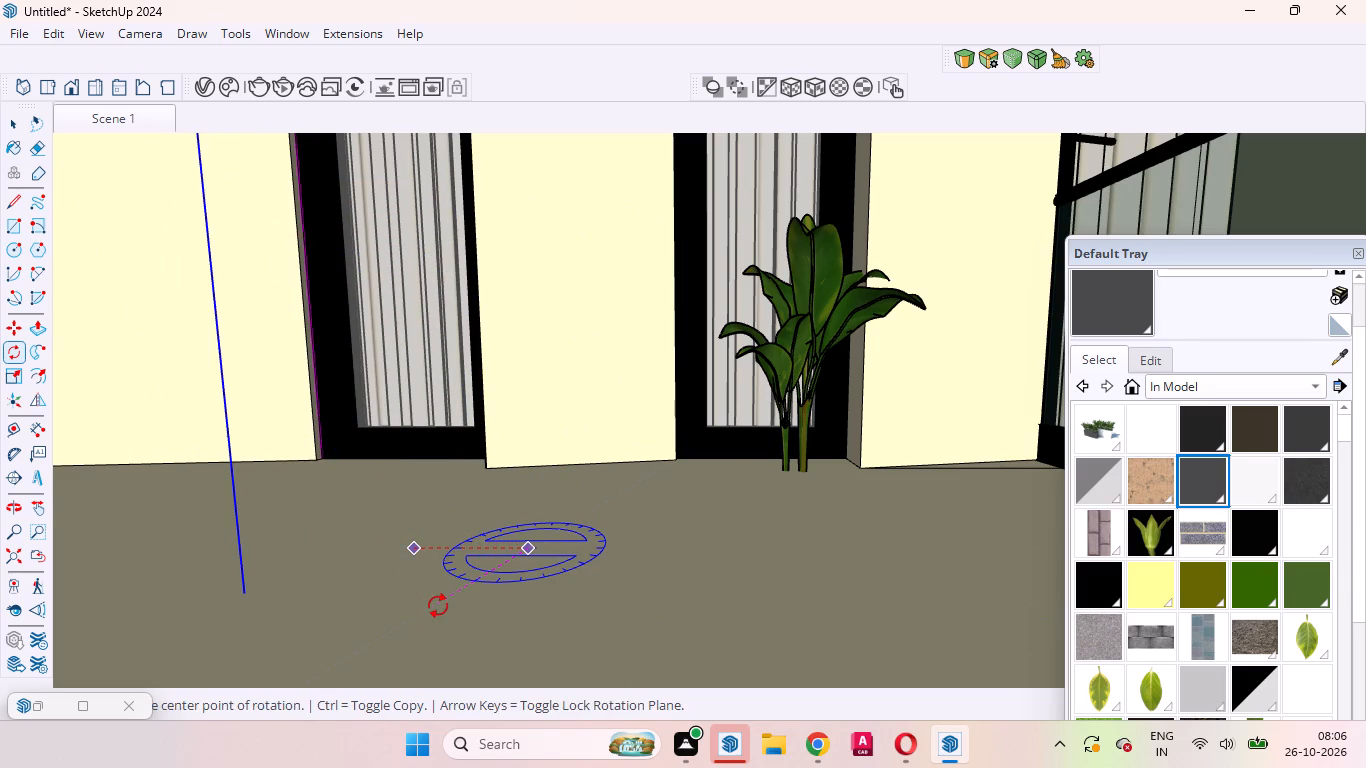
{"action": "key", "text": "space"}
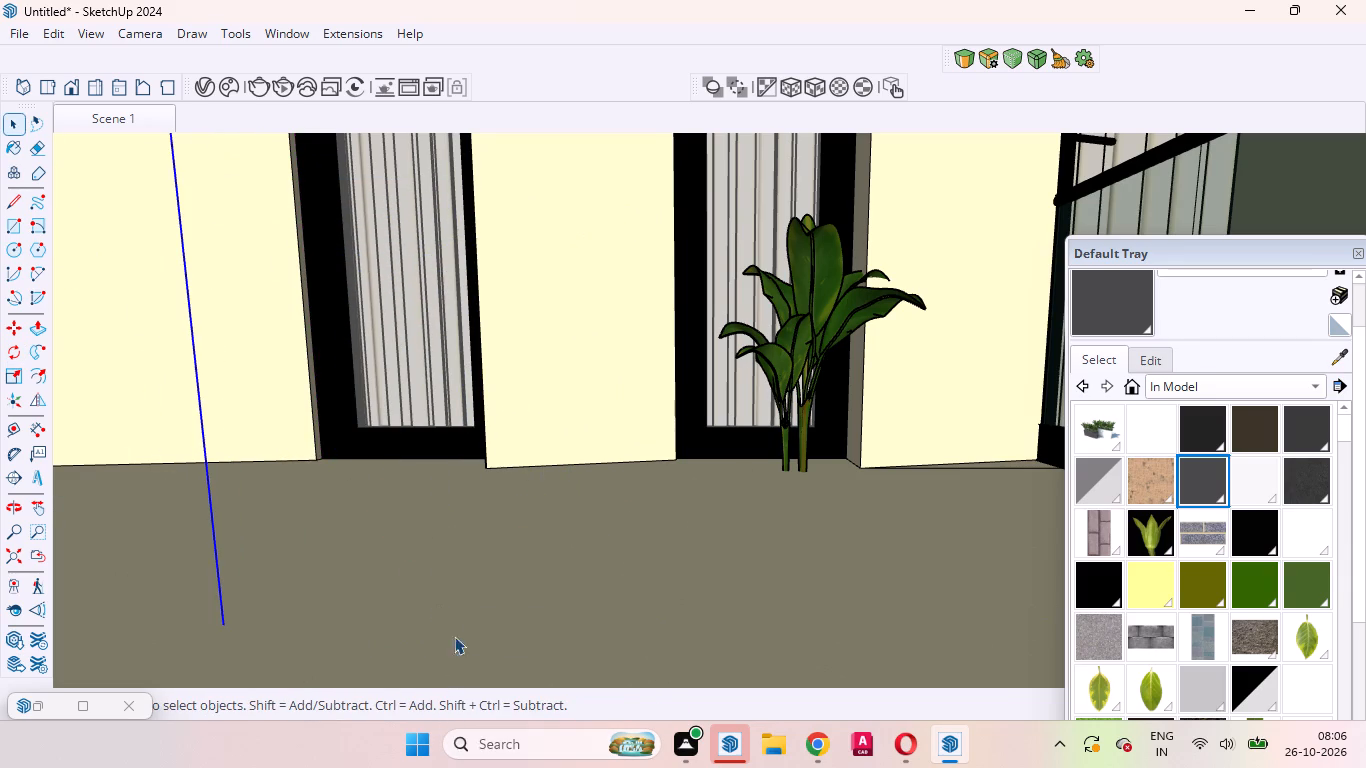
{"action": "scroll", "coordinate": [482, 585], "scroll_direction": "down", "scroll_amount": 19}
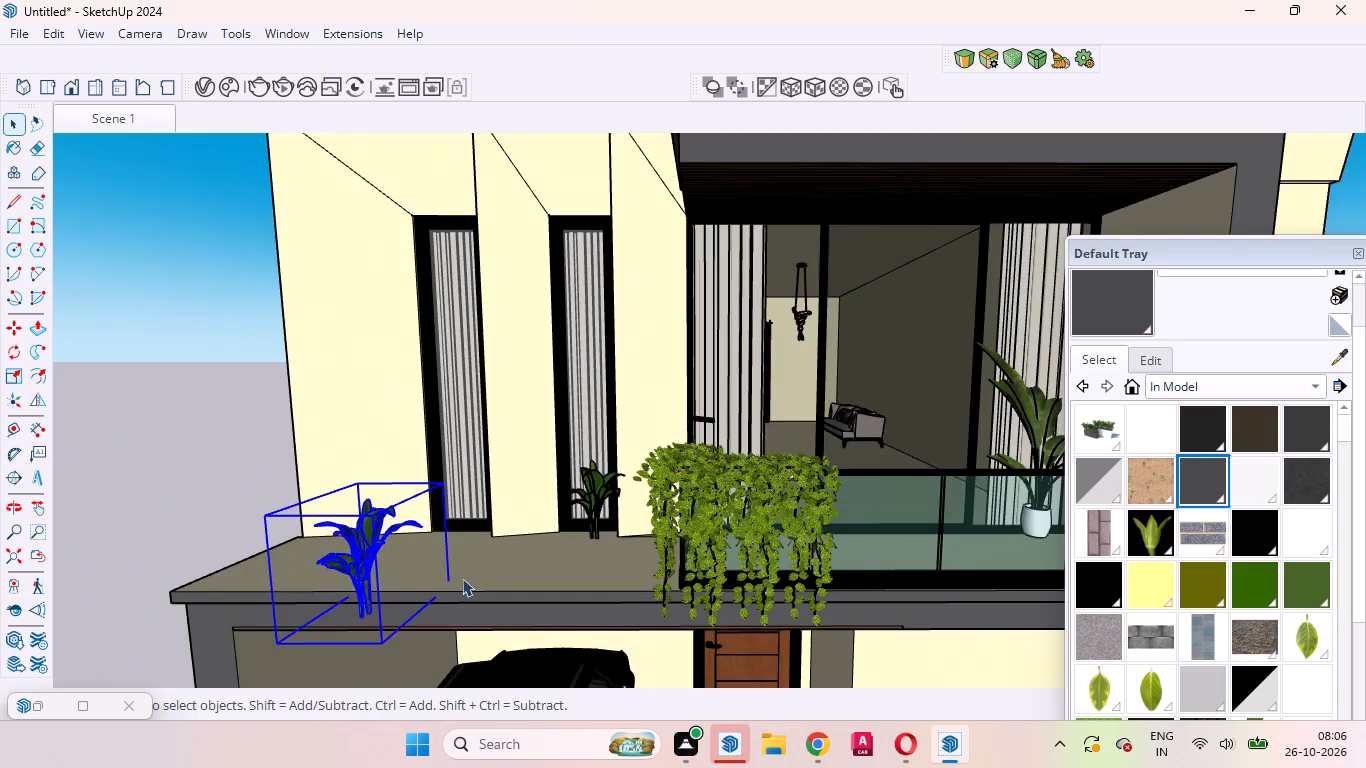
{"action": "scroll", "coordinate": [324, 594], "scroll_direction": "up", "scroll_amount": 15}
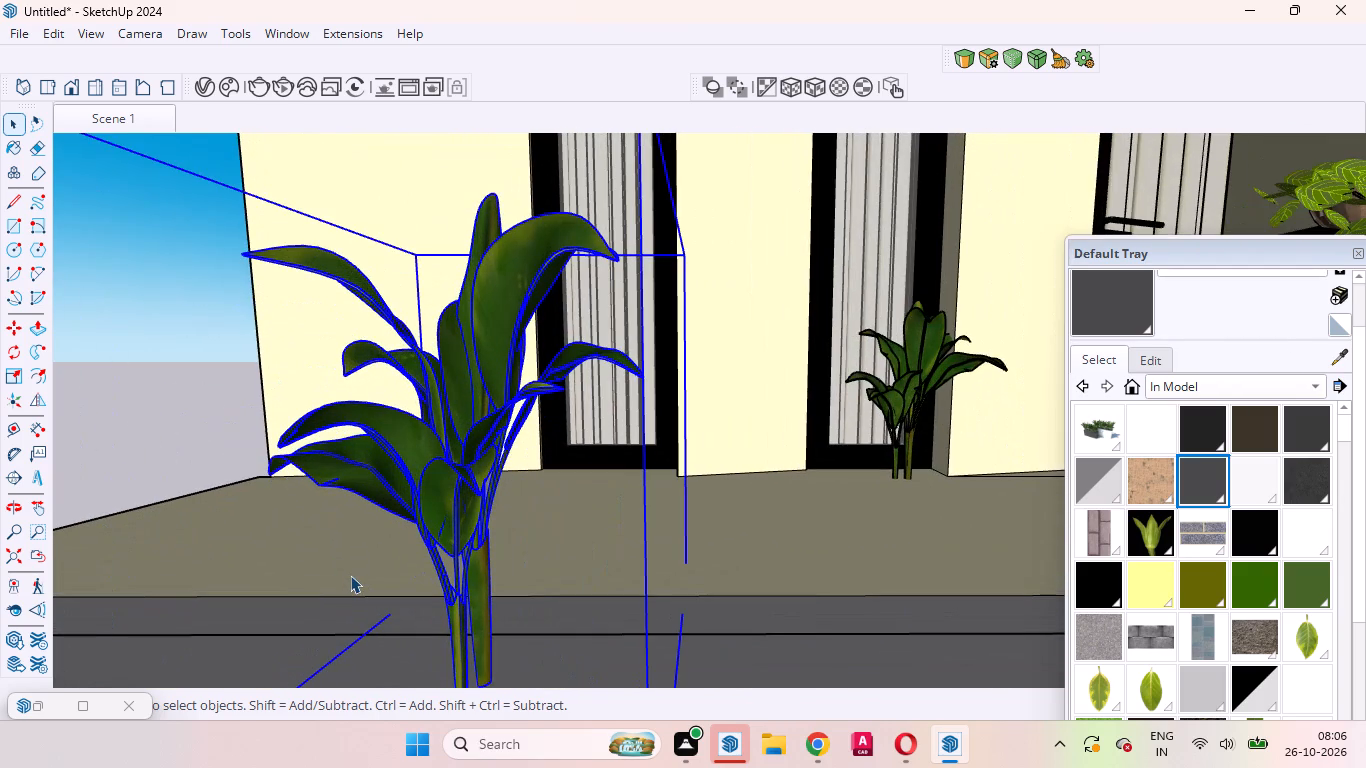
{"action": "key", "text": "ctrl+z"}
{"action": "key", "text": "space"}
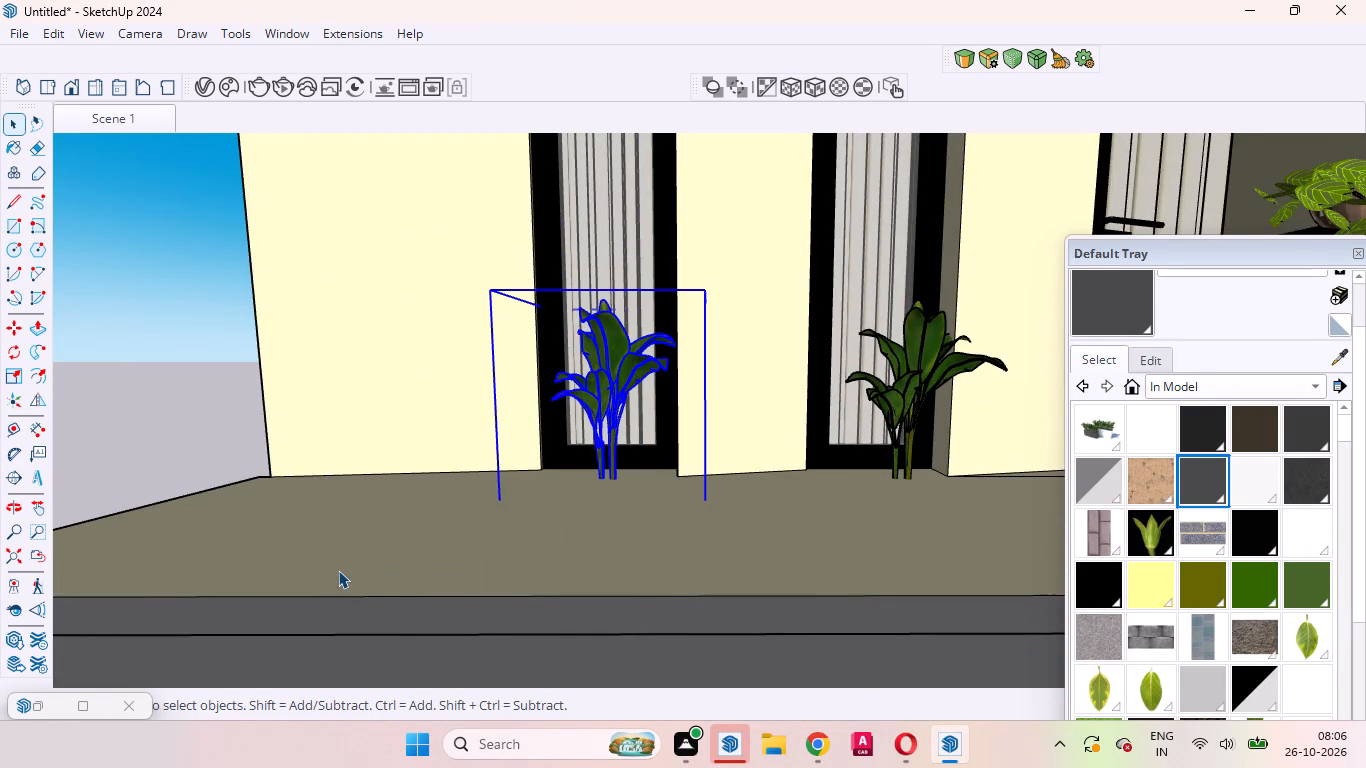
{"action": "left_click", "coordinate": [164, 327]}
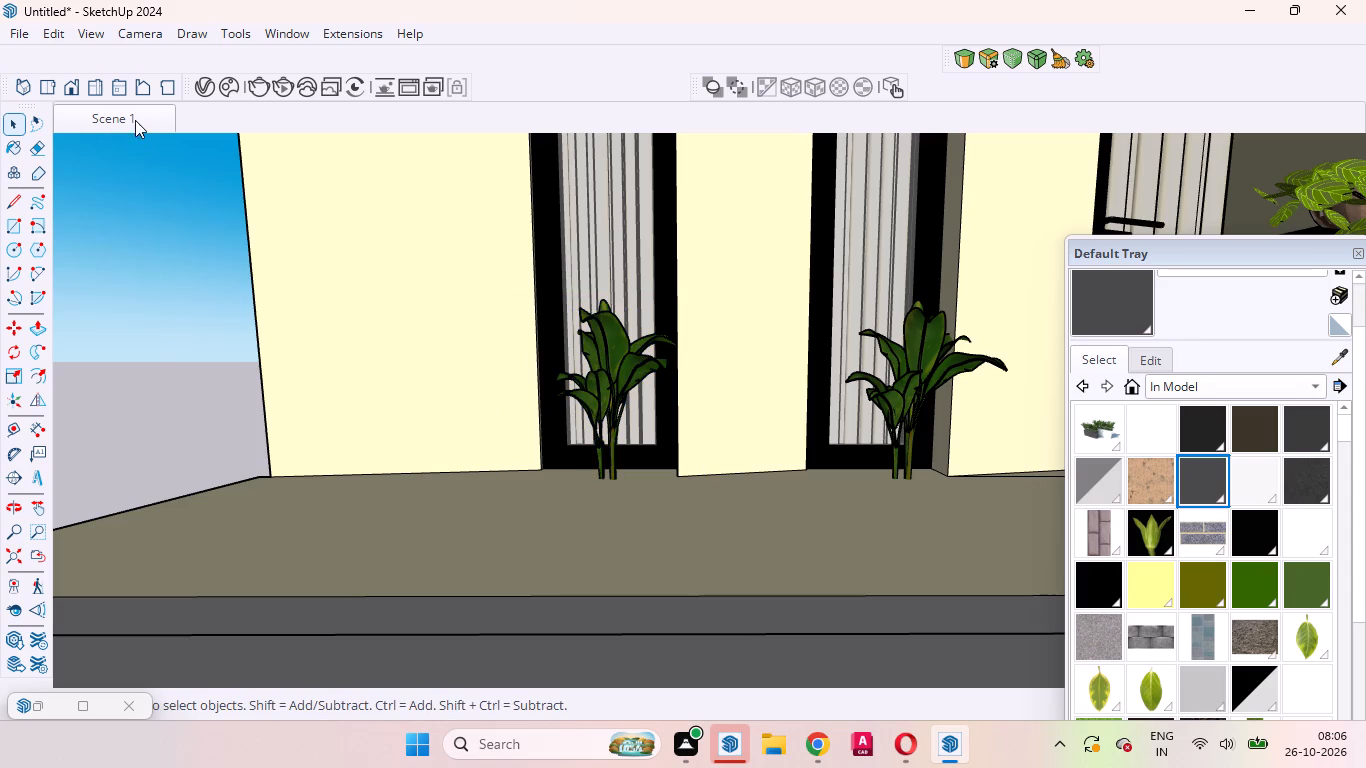
Return to the Scene 1 front view to check the plants on the slab.
{"action": "left_click", "coordinate": [136, 114]}
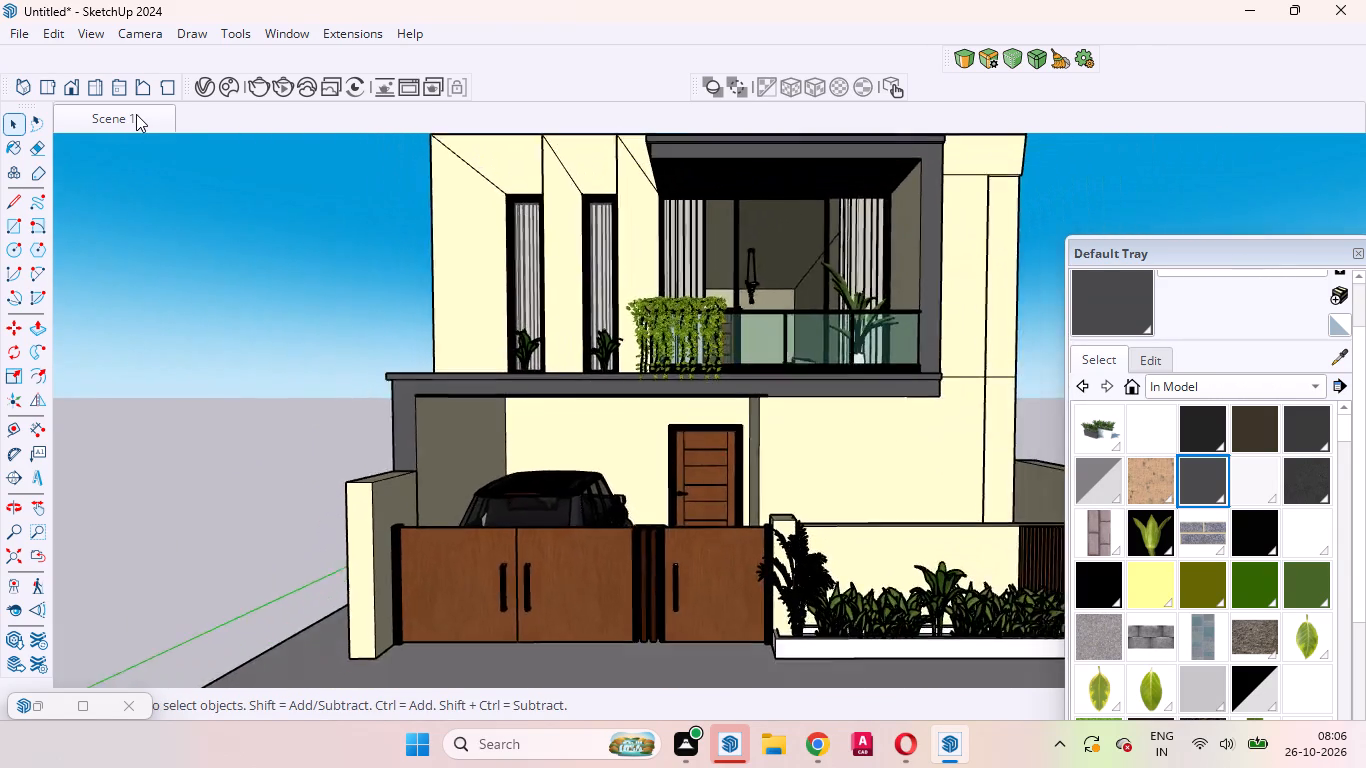
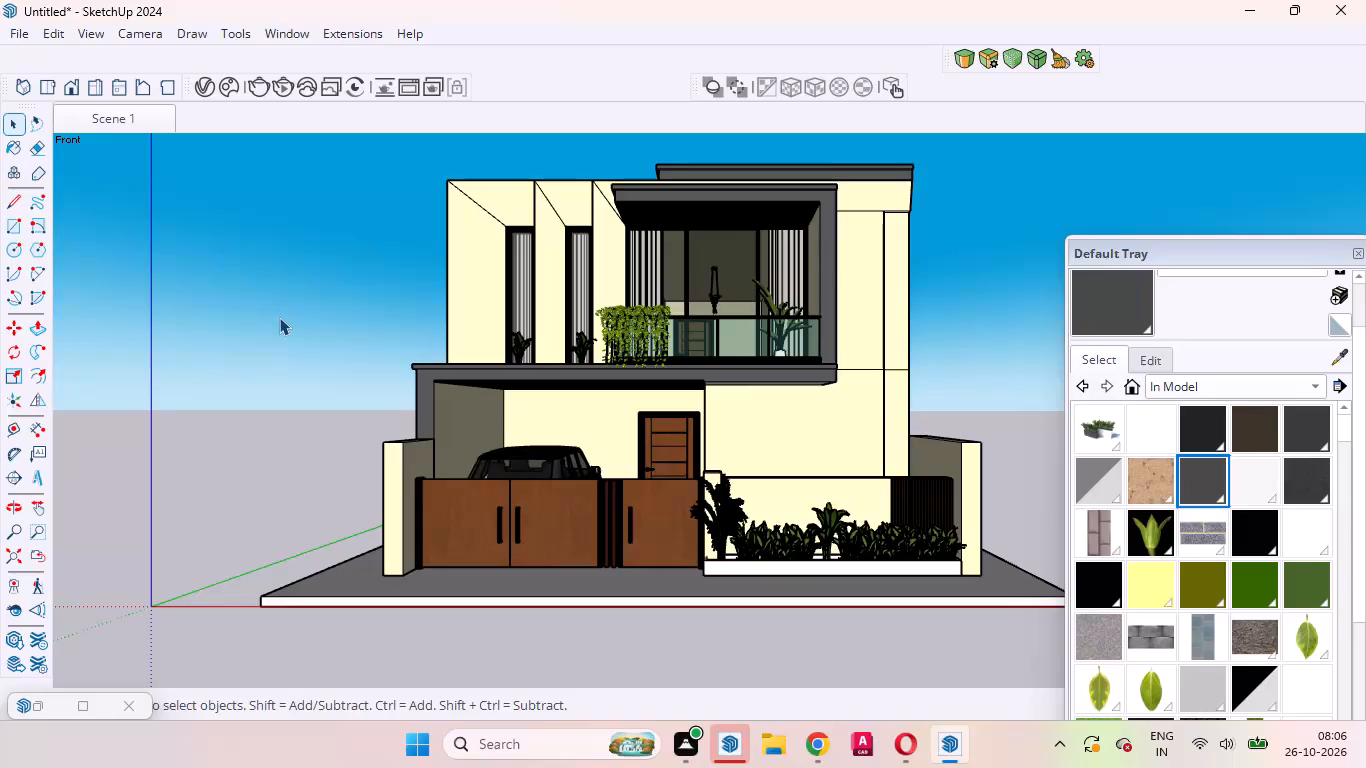
Examine the house and its base slab from the front, above and the gate-side corner.
{"action": "scroll", "coordinate": [279, 317], "scroll_direction": "down", "scroll_amount": 6}
{"action": "scroll", "coordinate": [279, 317], "scroll_direction": "up", "scroll_amount": 1}
{"action": "scroll", "coordinate": [279, 317], "scroll_direction": "down", "scroll_amount": 2}
{"action": "scroll", "coordinate": [279, 317], "scroll_direction": "up", "scroll_amount": 1}
{"action": "middle_click", "coordinate": [279, 317]}
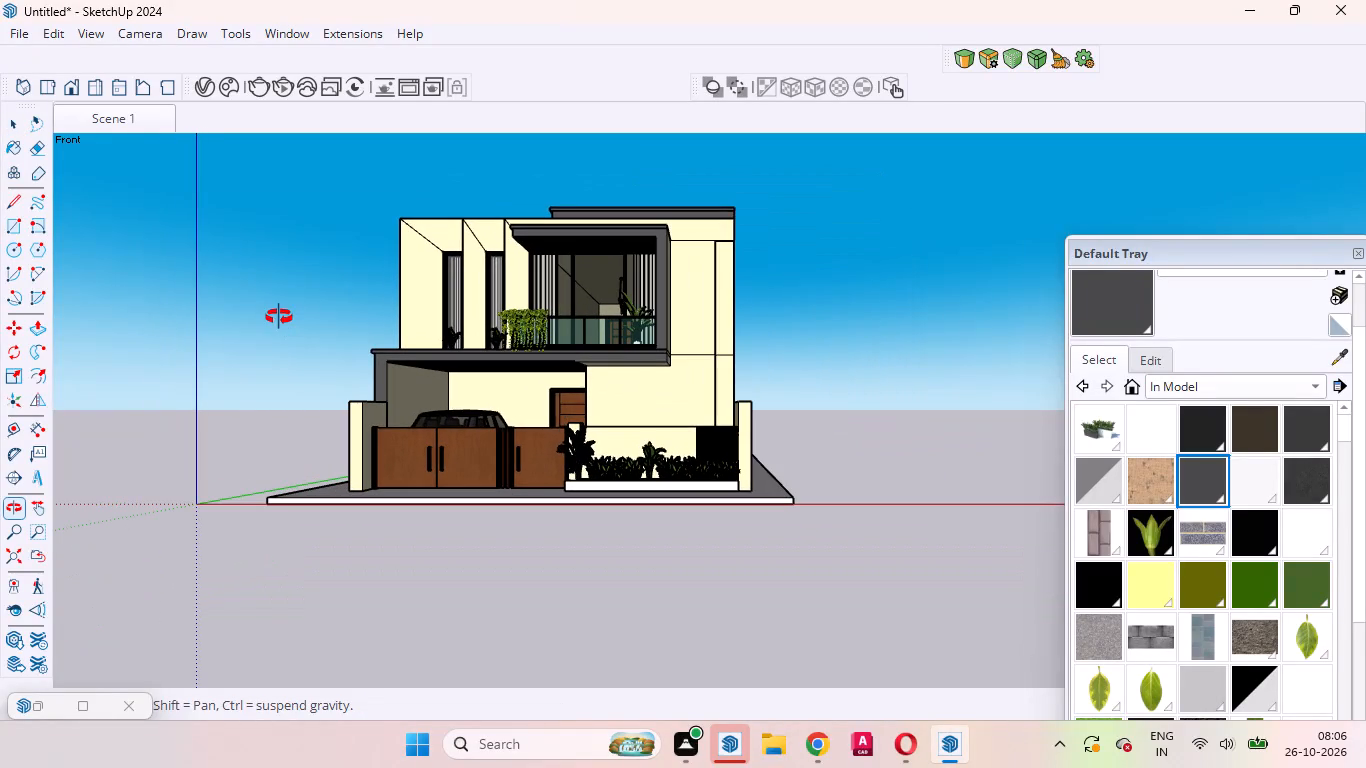
{"action": "scroll", "coordinate": [285, 331], "scroll_direction": "down", "scroll_amount": 4}
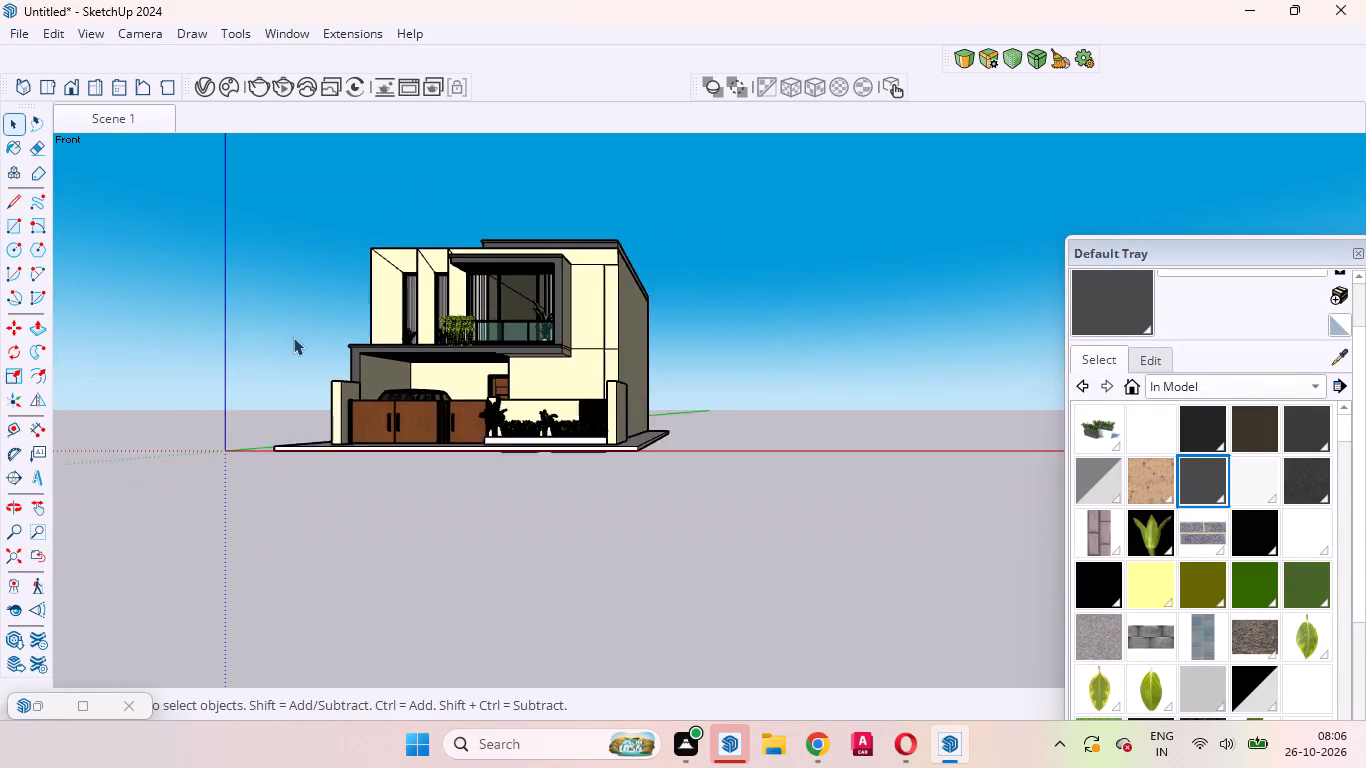
{"action": "scroll", "coordinate": [293, 337], "scroll_direction": "down", "scroll_amount": 6}
{"action": "middle_click_drag", "start_coordinate": [335, 395], "coordinate": [438, 442]}
{"action": "scroll", "coordinate": [674, 422], "scroll_direction": "up", "scroll_amount": 1}
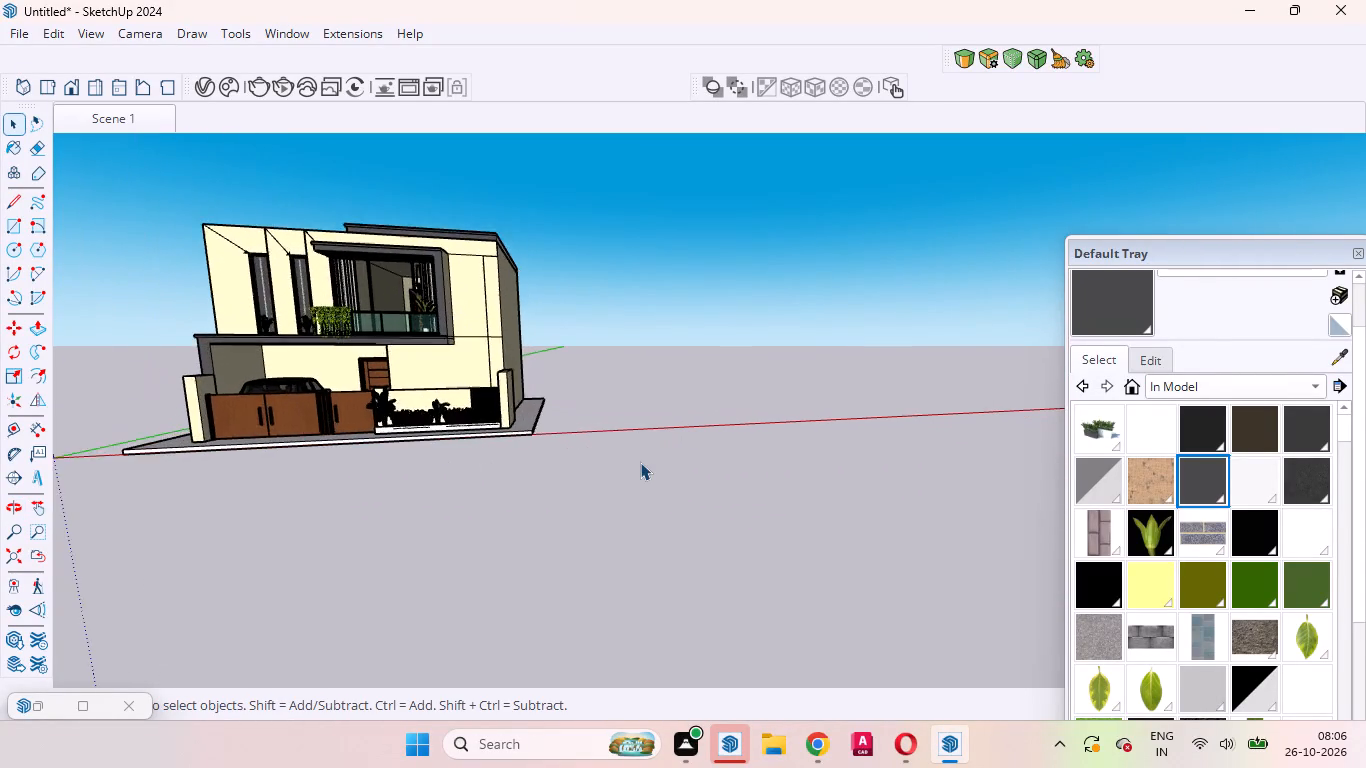
{"action": "scroll", "coordinate": [638, 461], "scroll_direction": "down", "scroll_amount": 11}
{"action": "scroll", "coordinate": [565, 474], "scroll_direction": "up", "scroll_amount": 5}
{"action": "middle_click_drag", "start_coordinate": [472, 485], "coordinate": [534, 510]}
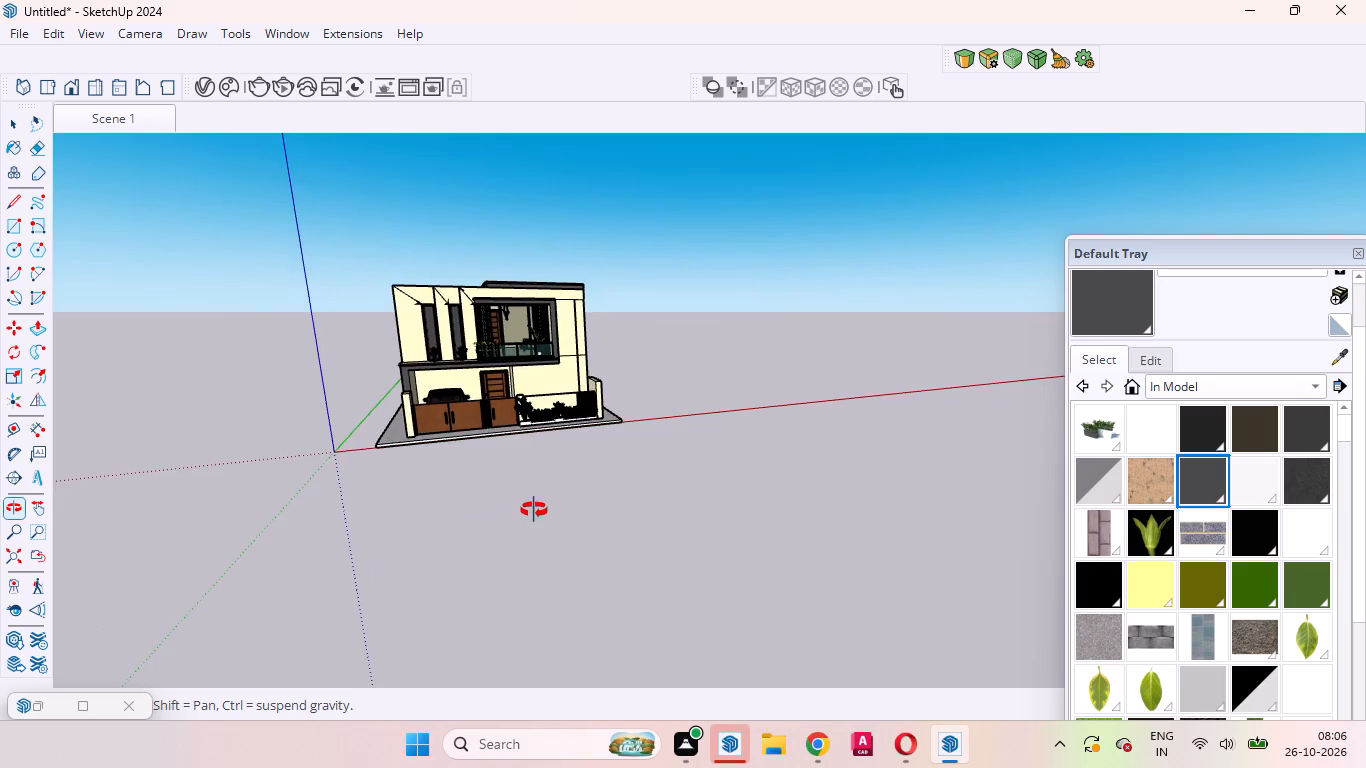
{"action": "middle_click_drag", "start_coordinate": [534, 510], "coordinate": [620, 510]}
{"action": "scroll", "coordinate": [620, 510], "scroll_direction": "up", "scroll_amount": 1}
{"action": "scroll", "coordinate": [591, 529], "scroll_direction": "down", "scroll_amount": 11}
{"action": "middle_click_drag", "start_coordinate": [572, 520], "coordinate": [623, 520]}
{"action": "scroll", "coordinate": [623, 520], "scroll_direction": "up", "scroll_amount": 15}
{"action": "scroll", "coordinate": [593, 522], "scroll_direction": "down", "scroll_amount": 5}
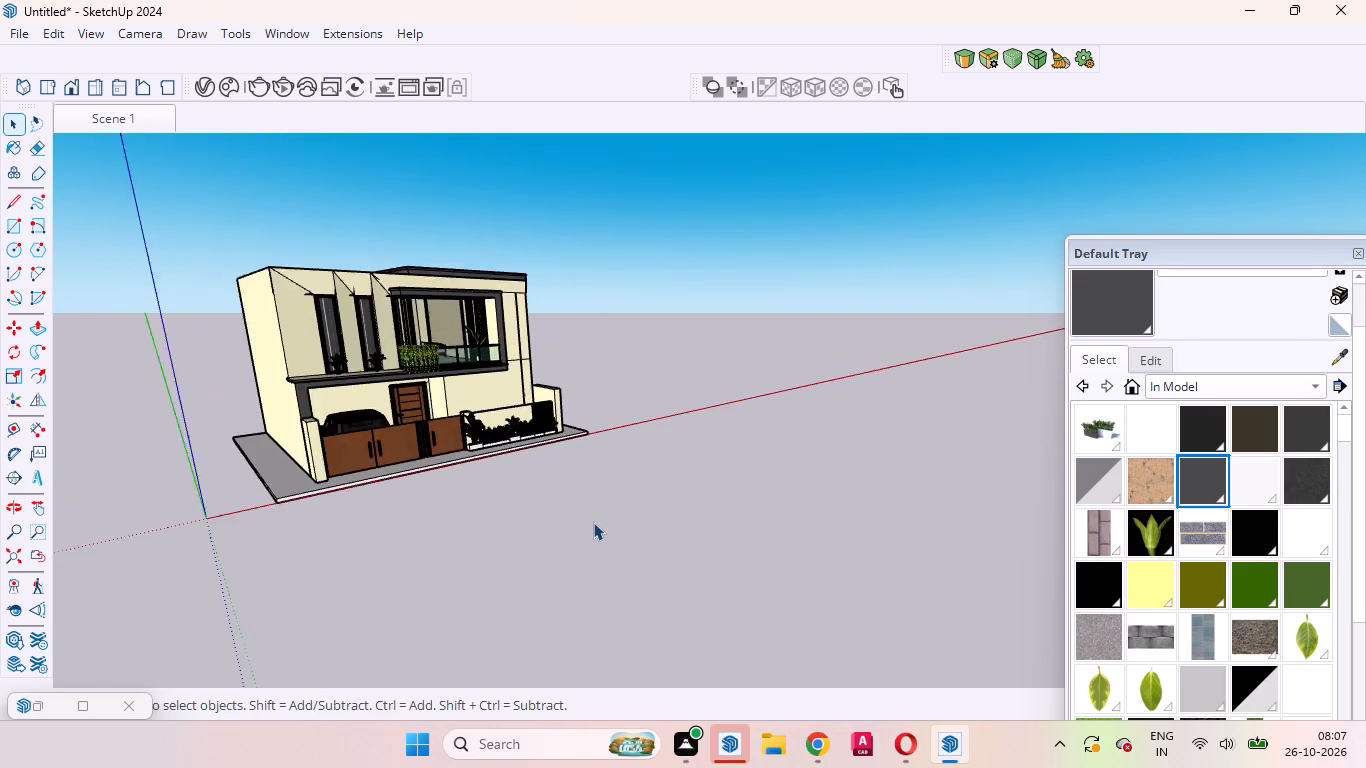
{"action": "scroll", "coordinate": [593, 522], "scroll_direction": "down", "scroll_amount": 6}
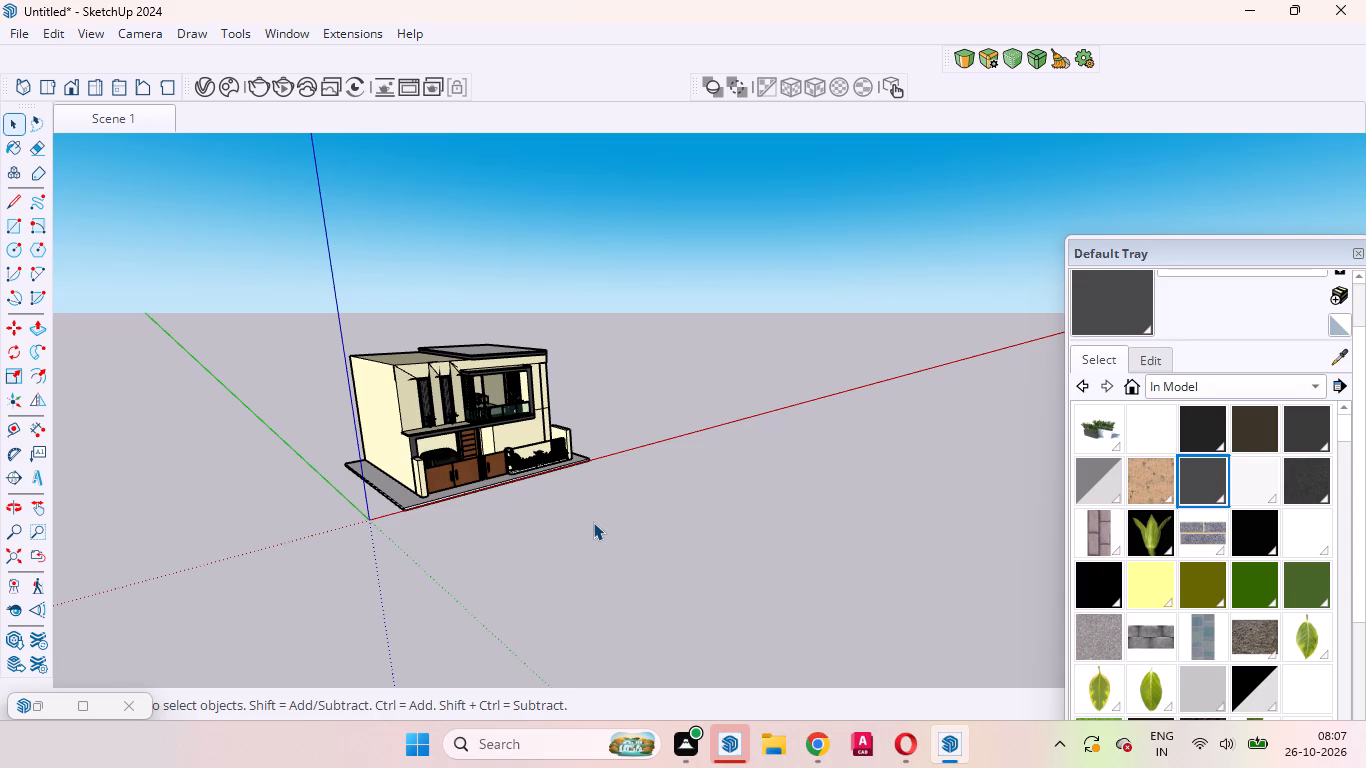
{"action": "scroll", "coordinate": [578, 494], "scroll_direction": "up", "scroll_amount": 9}
{"action": "middle_click_drag", "start_coordinate": [534, 501], "coordinate": [702, 566]}
{"action": "scroll", "coordinate": [702, 566], "scroll_direction": "up", "scroll_amount": 1}
{"action": "scroll", "coordinate": [701, 466], "scroll_direction": "down", "scroll_amount": 11}
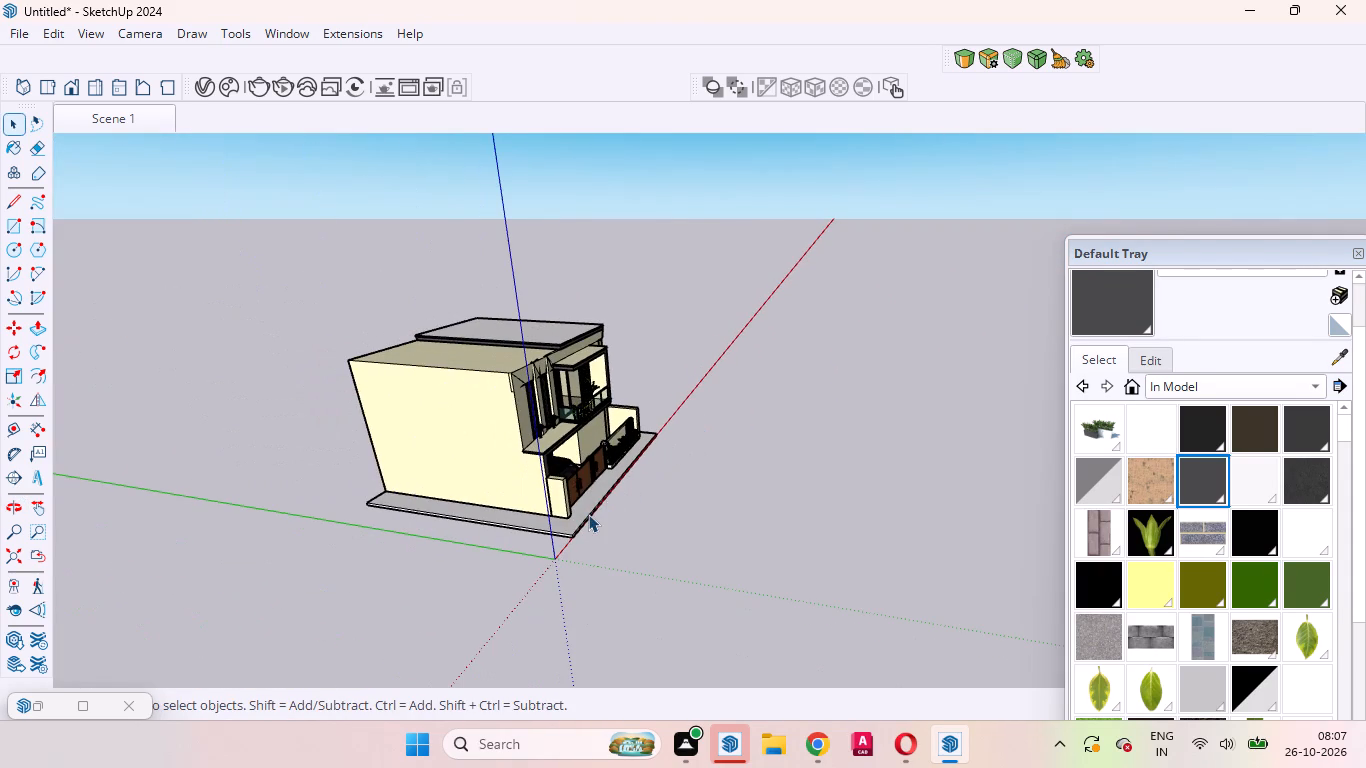
{"action": "scroll", "coordinate": [588, 514], "scroll_direction": "up", "scroll_amount": 10}
{"action": "scroll", "coordinate": [592, 500], "scroll_direction": "down", "scroll_amount": 6}
{"action": "scroll", "coordinate": [589, 500], "scroll_direction": "up", "scroll_amount": 10}
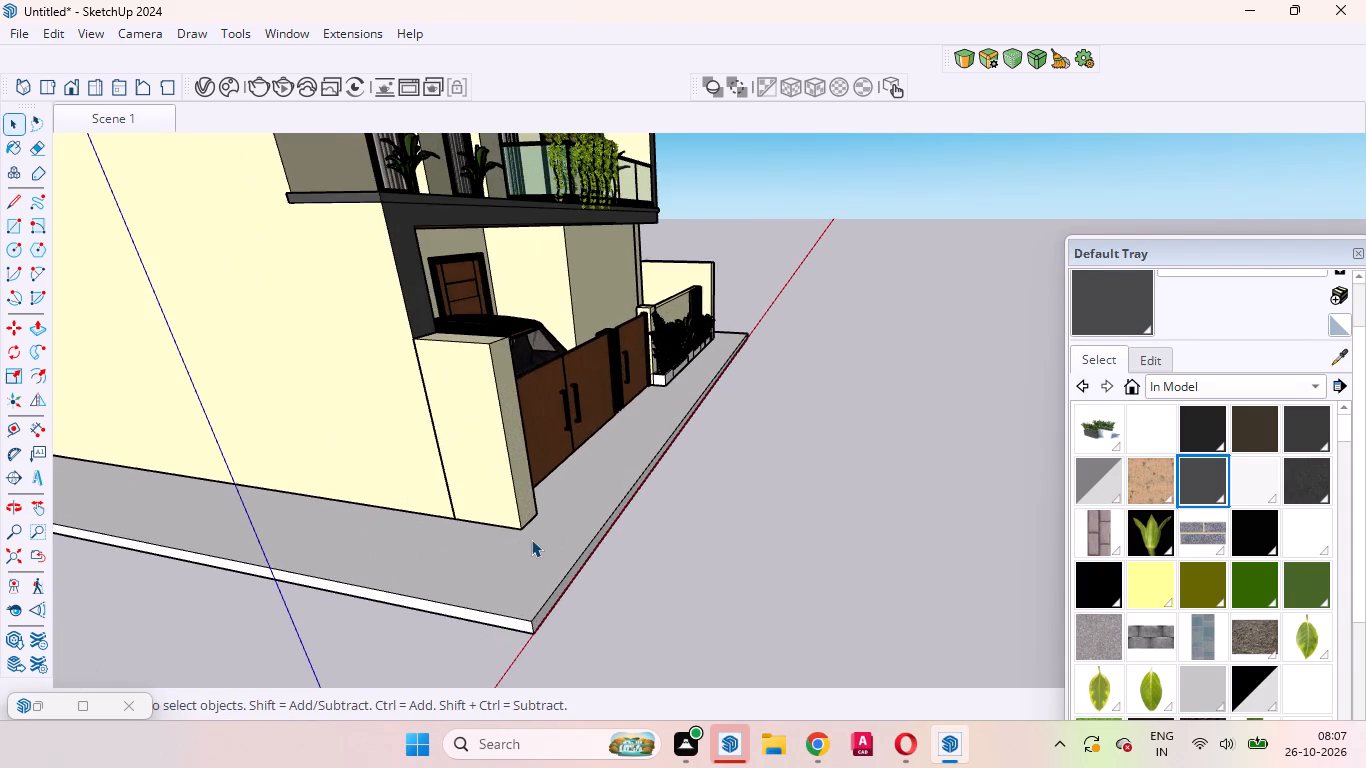
{"action": "scroll", "coordinate": [518, 543], "scroll_direction": "up", "scroll_amount": 4}
{"action": "middle_click_drag", "start_coordinate": [545, 524], "coordinate": [166, 517]}
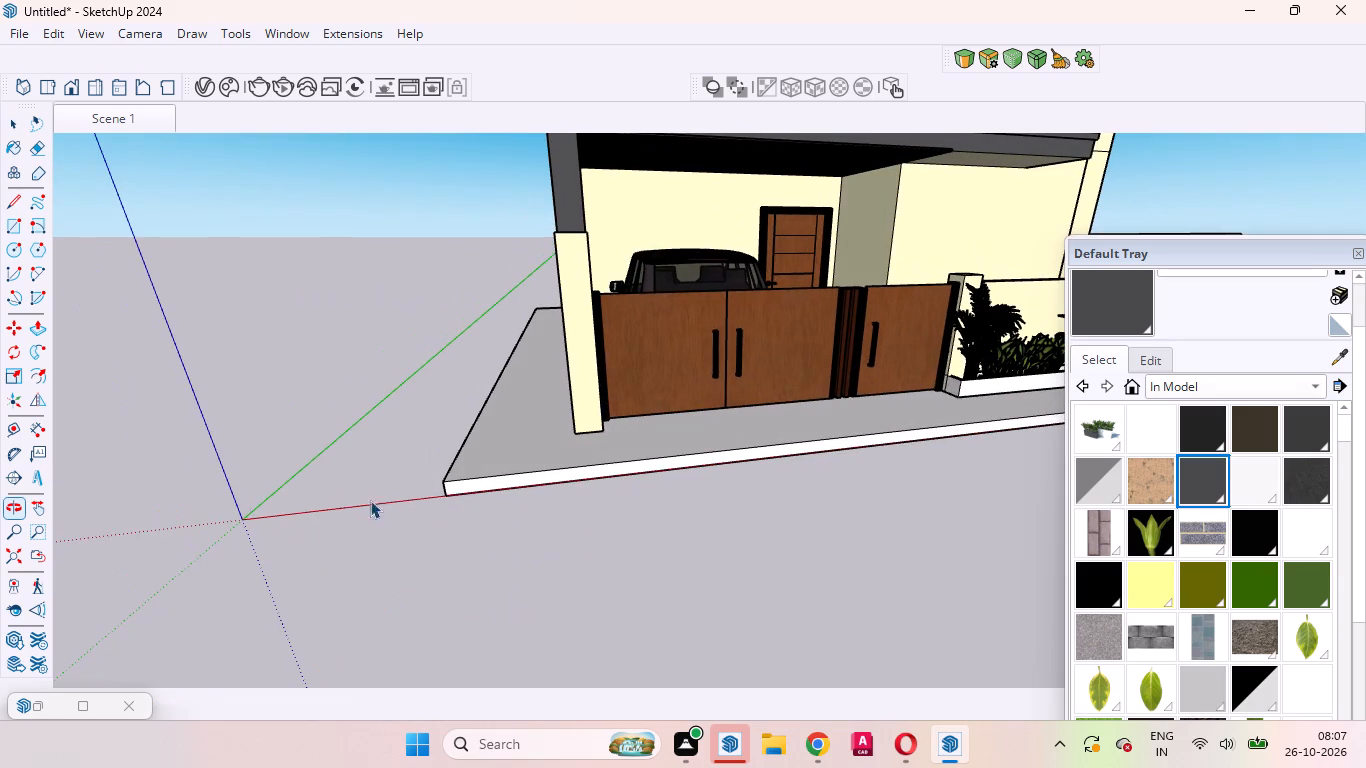
{"action": "scroll", "coordinate": [862, 434], "scroll_direction": "down", "scroll_amount": 10}
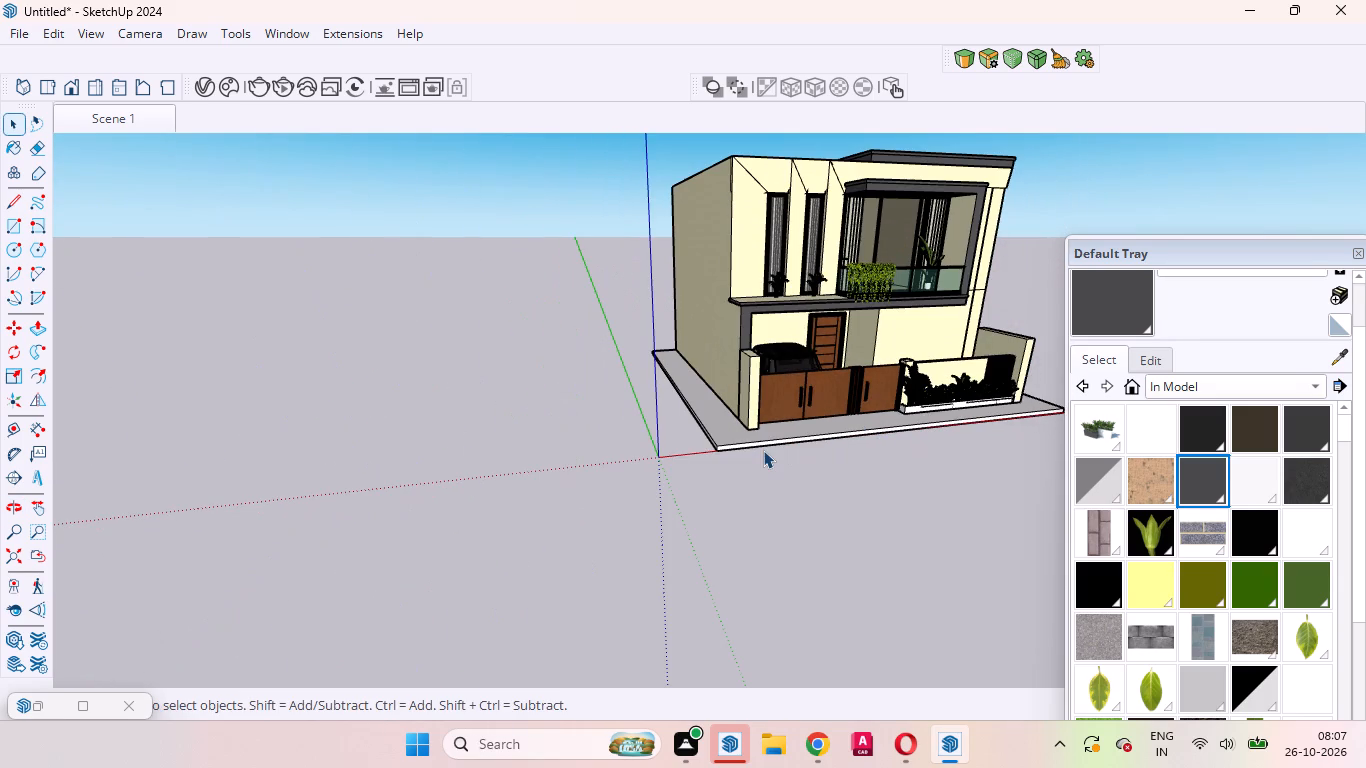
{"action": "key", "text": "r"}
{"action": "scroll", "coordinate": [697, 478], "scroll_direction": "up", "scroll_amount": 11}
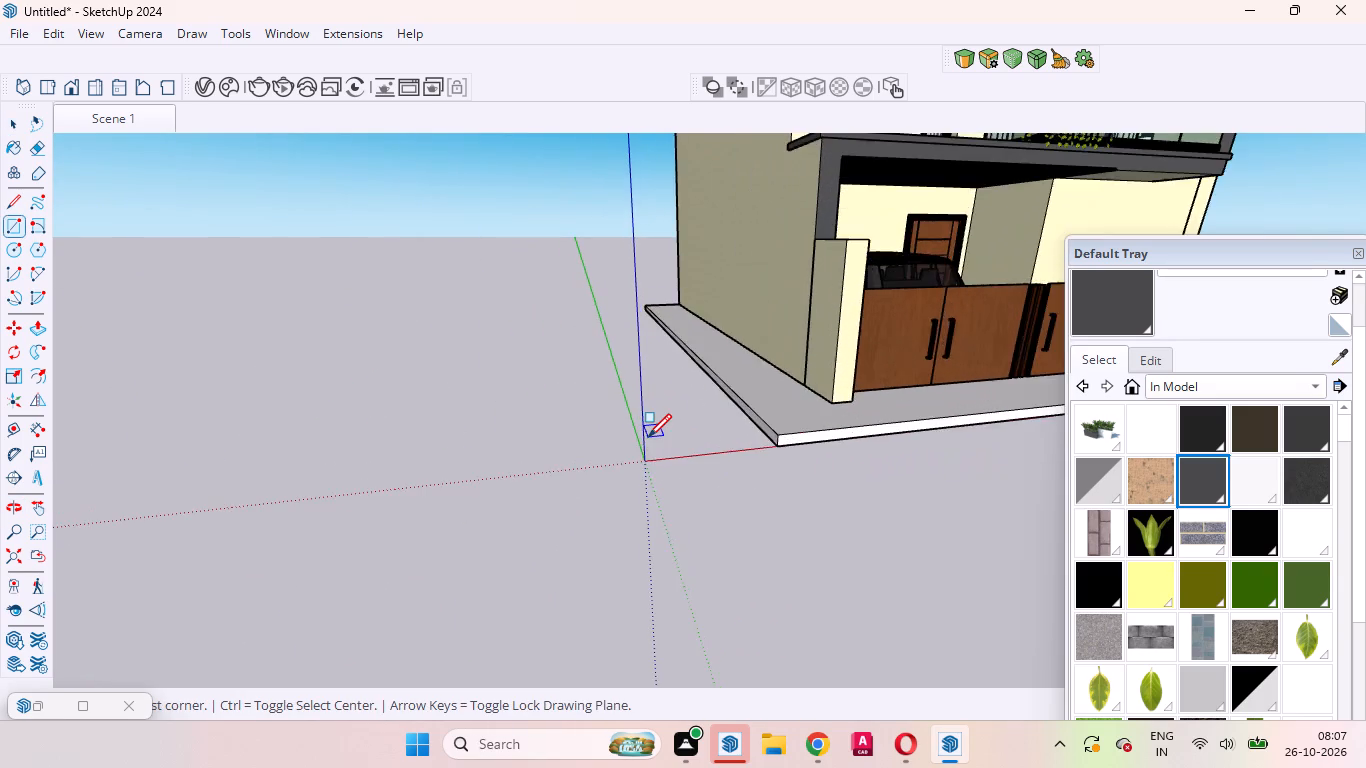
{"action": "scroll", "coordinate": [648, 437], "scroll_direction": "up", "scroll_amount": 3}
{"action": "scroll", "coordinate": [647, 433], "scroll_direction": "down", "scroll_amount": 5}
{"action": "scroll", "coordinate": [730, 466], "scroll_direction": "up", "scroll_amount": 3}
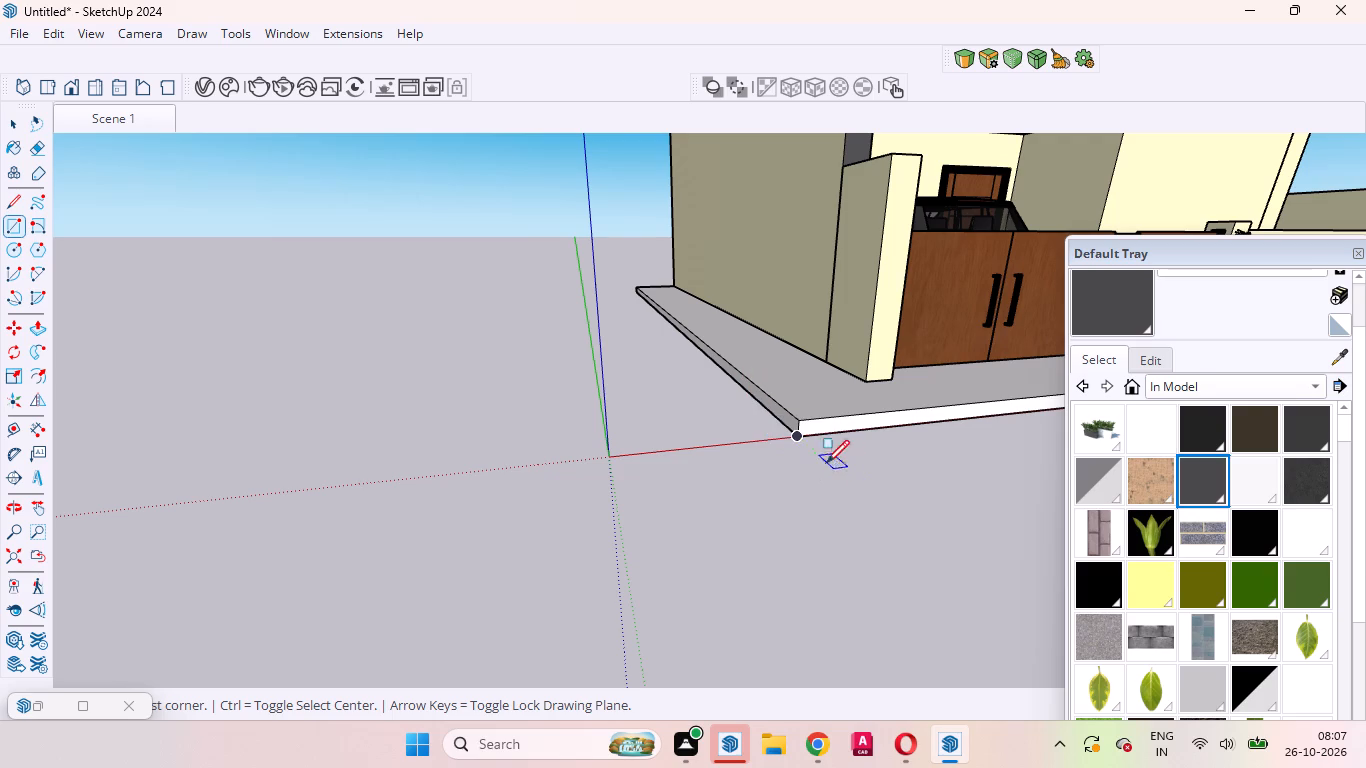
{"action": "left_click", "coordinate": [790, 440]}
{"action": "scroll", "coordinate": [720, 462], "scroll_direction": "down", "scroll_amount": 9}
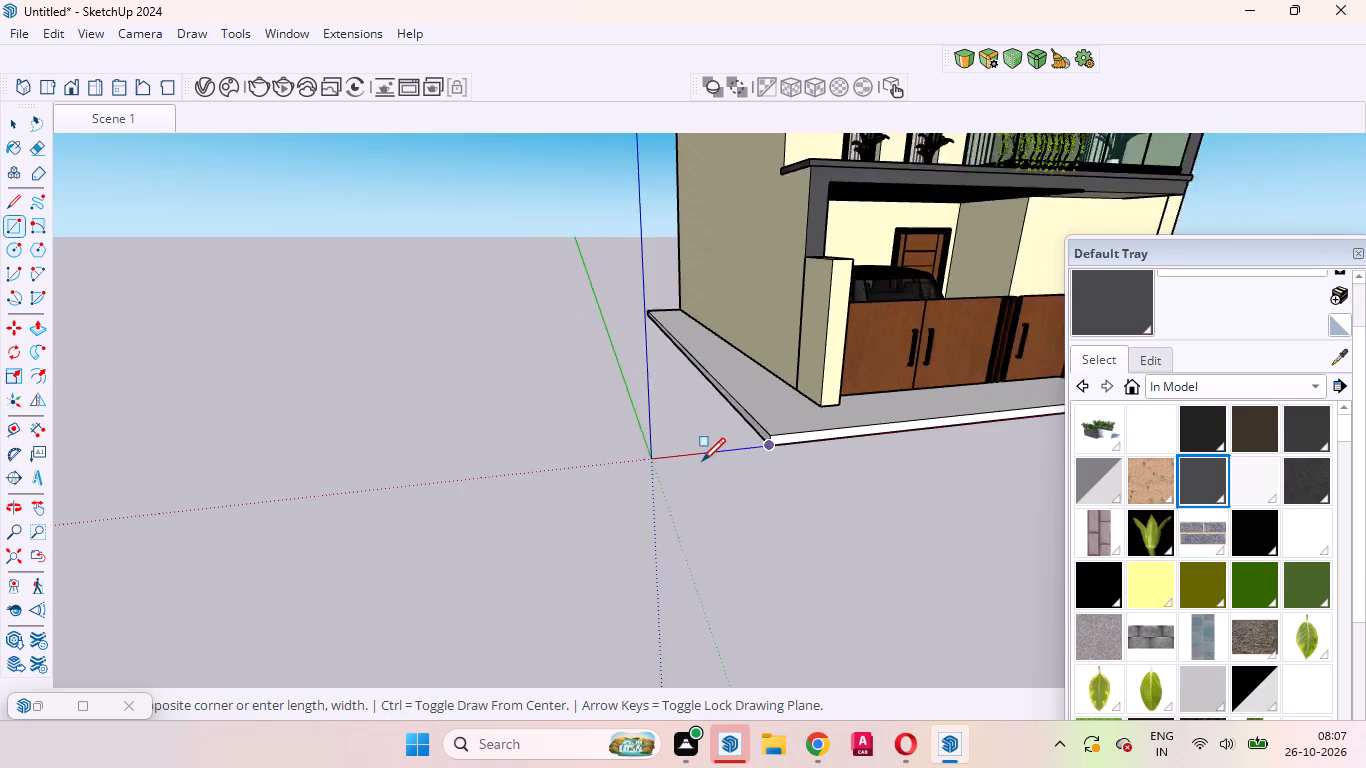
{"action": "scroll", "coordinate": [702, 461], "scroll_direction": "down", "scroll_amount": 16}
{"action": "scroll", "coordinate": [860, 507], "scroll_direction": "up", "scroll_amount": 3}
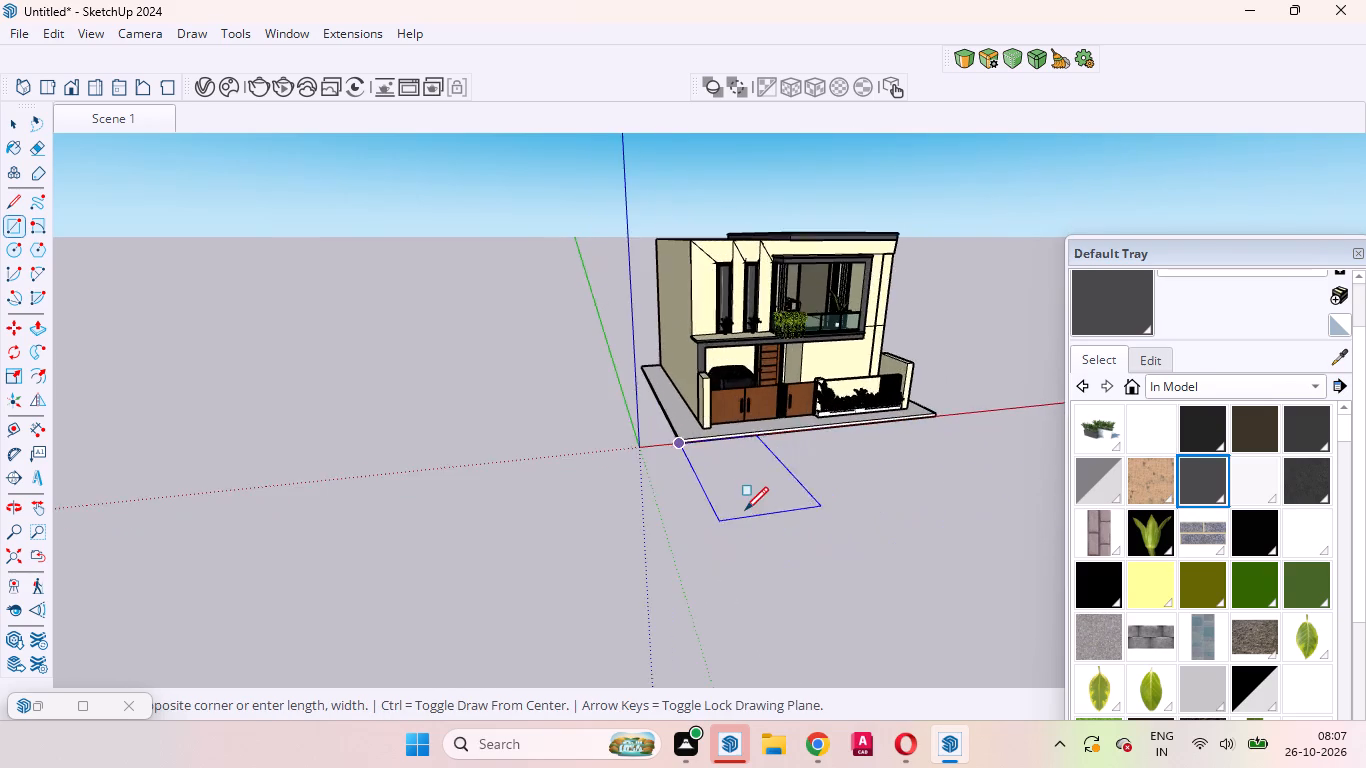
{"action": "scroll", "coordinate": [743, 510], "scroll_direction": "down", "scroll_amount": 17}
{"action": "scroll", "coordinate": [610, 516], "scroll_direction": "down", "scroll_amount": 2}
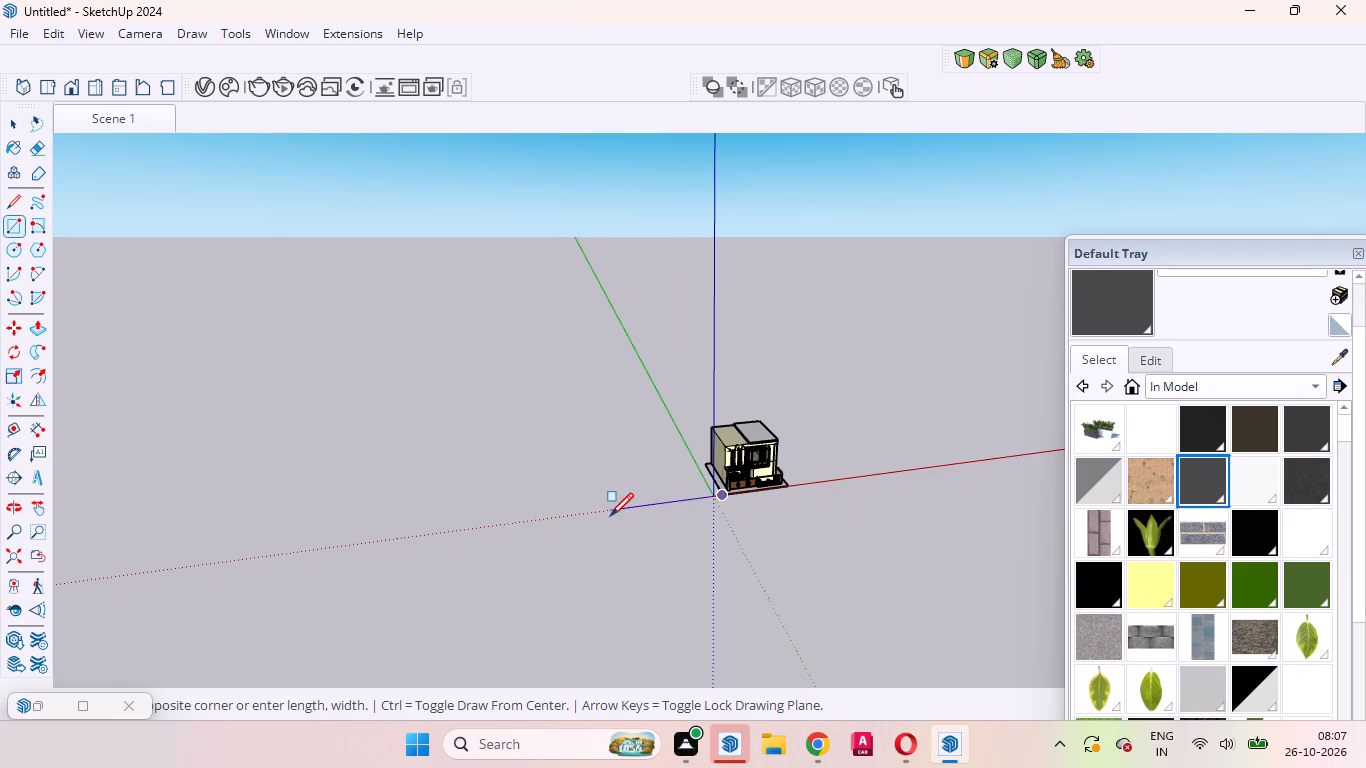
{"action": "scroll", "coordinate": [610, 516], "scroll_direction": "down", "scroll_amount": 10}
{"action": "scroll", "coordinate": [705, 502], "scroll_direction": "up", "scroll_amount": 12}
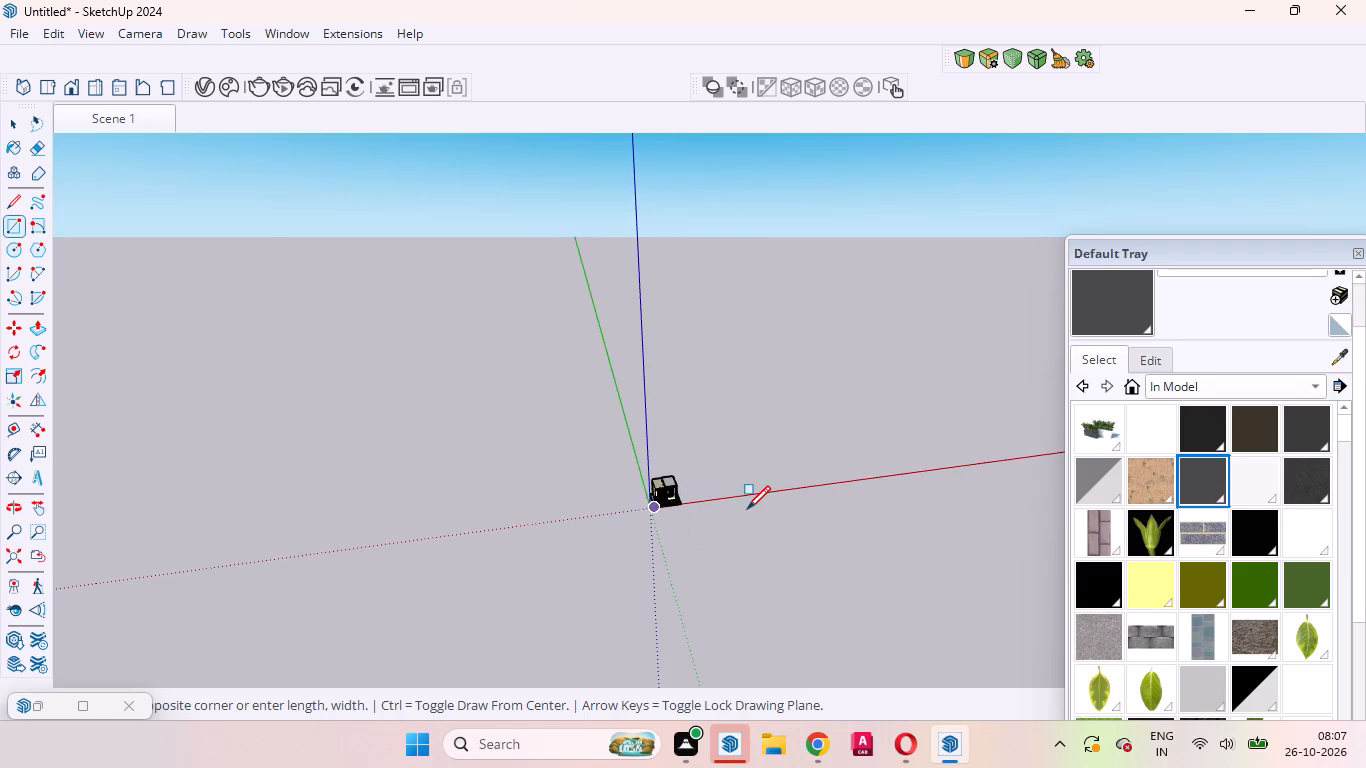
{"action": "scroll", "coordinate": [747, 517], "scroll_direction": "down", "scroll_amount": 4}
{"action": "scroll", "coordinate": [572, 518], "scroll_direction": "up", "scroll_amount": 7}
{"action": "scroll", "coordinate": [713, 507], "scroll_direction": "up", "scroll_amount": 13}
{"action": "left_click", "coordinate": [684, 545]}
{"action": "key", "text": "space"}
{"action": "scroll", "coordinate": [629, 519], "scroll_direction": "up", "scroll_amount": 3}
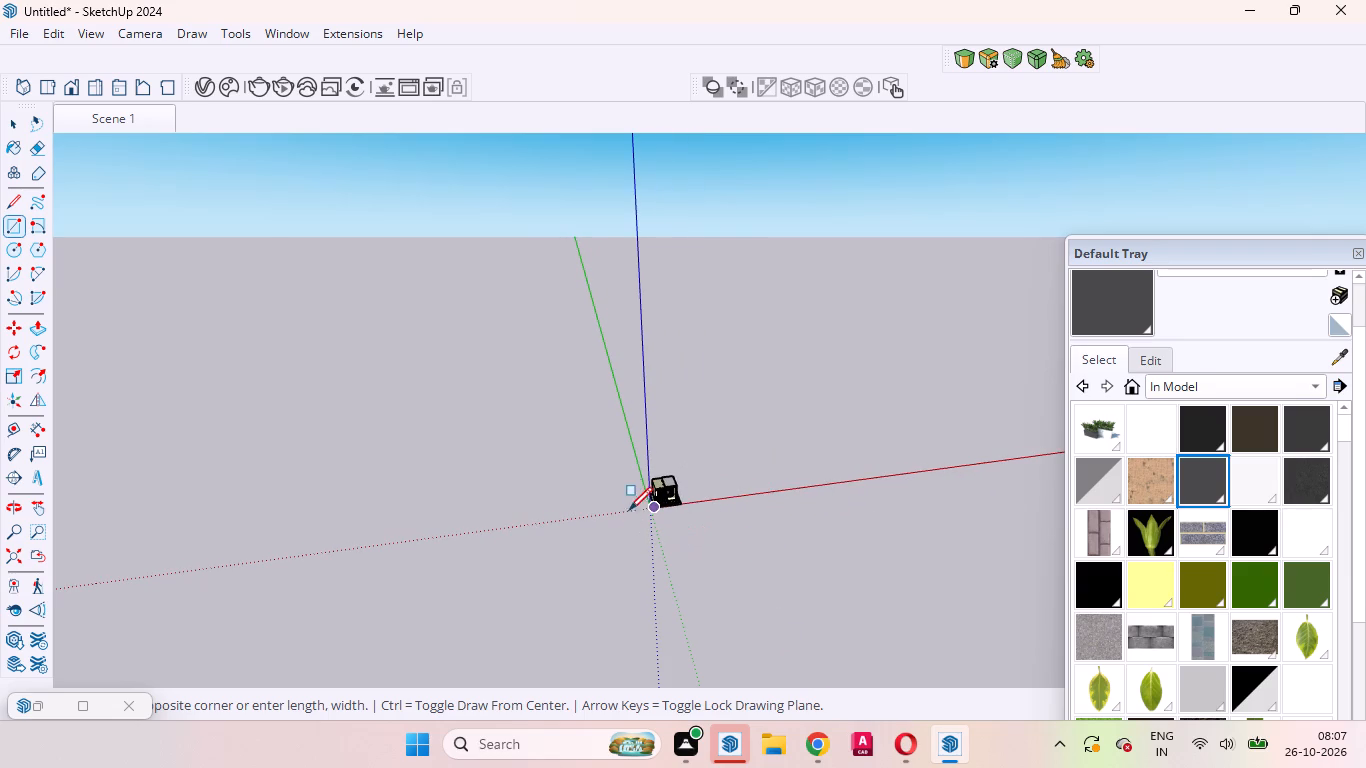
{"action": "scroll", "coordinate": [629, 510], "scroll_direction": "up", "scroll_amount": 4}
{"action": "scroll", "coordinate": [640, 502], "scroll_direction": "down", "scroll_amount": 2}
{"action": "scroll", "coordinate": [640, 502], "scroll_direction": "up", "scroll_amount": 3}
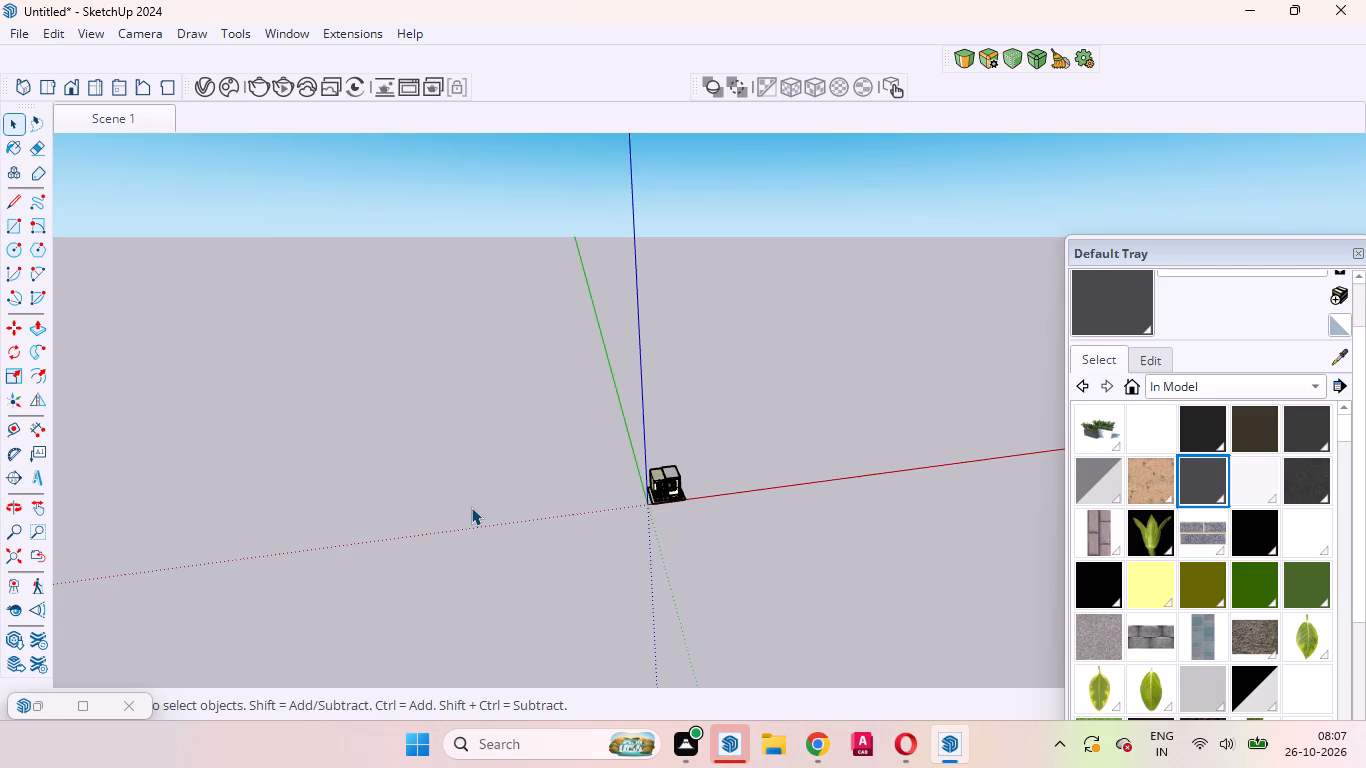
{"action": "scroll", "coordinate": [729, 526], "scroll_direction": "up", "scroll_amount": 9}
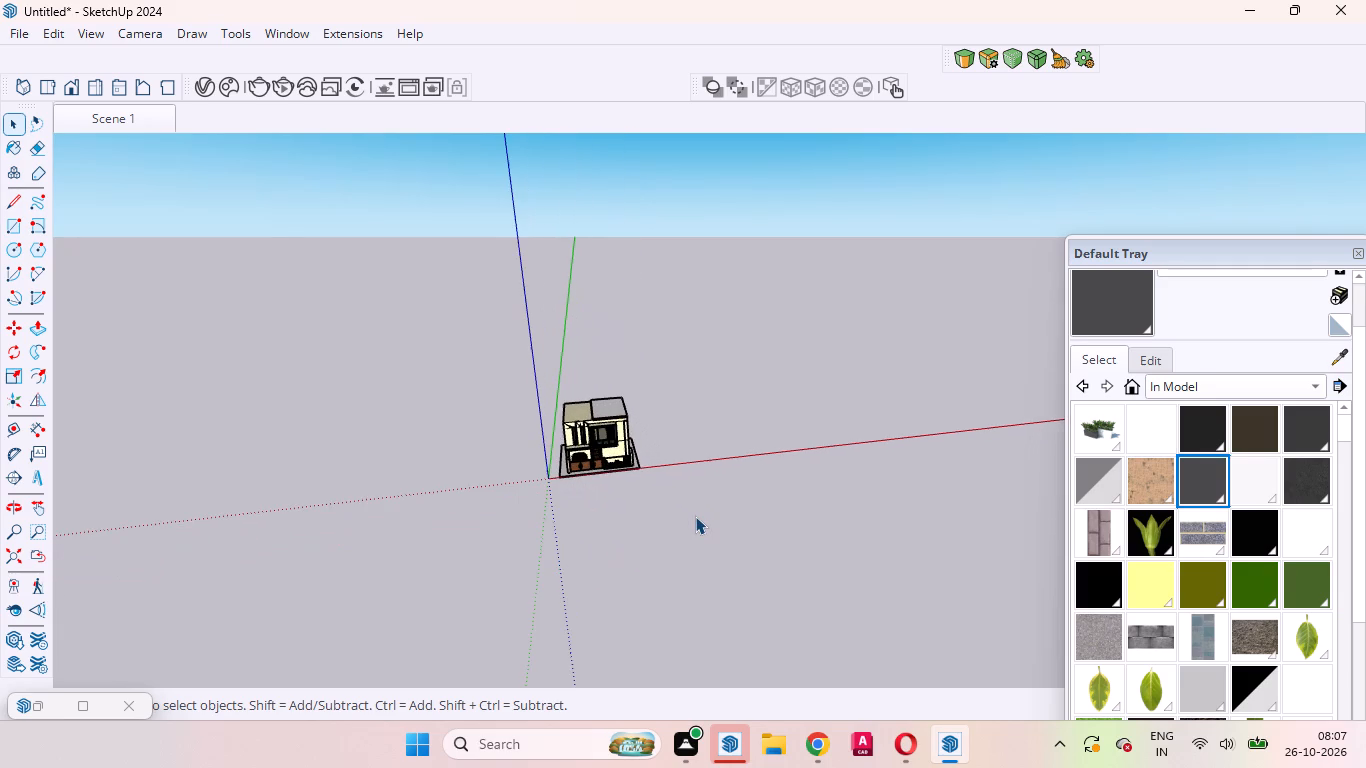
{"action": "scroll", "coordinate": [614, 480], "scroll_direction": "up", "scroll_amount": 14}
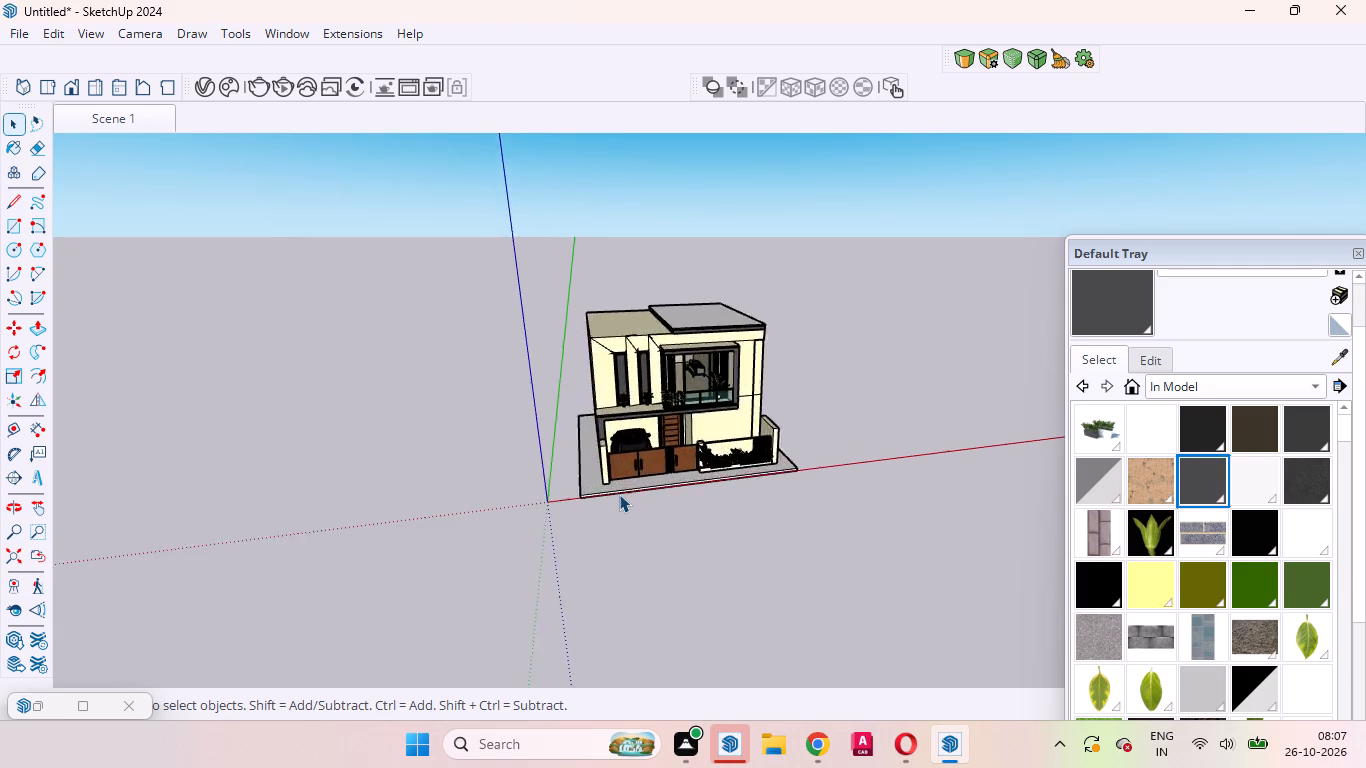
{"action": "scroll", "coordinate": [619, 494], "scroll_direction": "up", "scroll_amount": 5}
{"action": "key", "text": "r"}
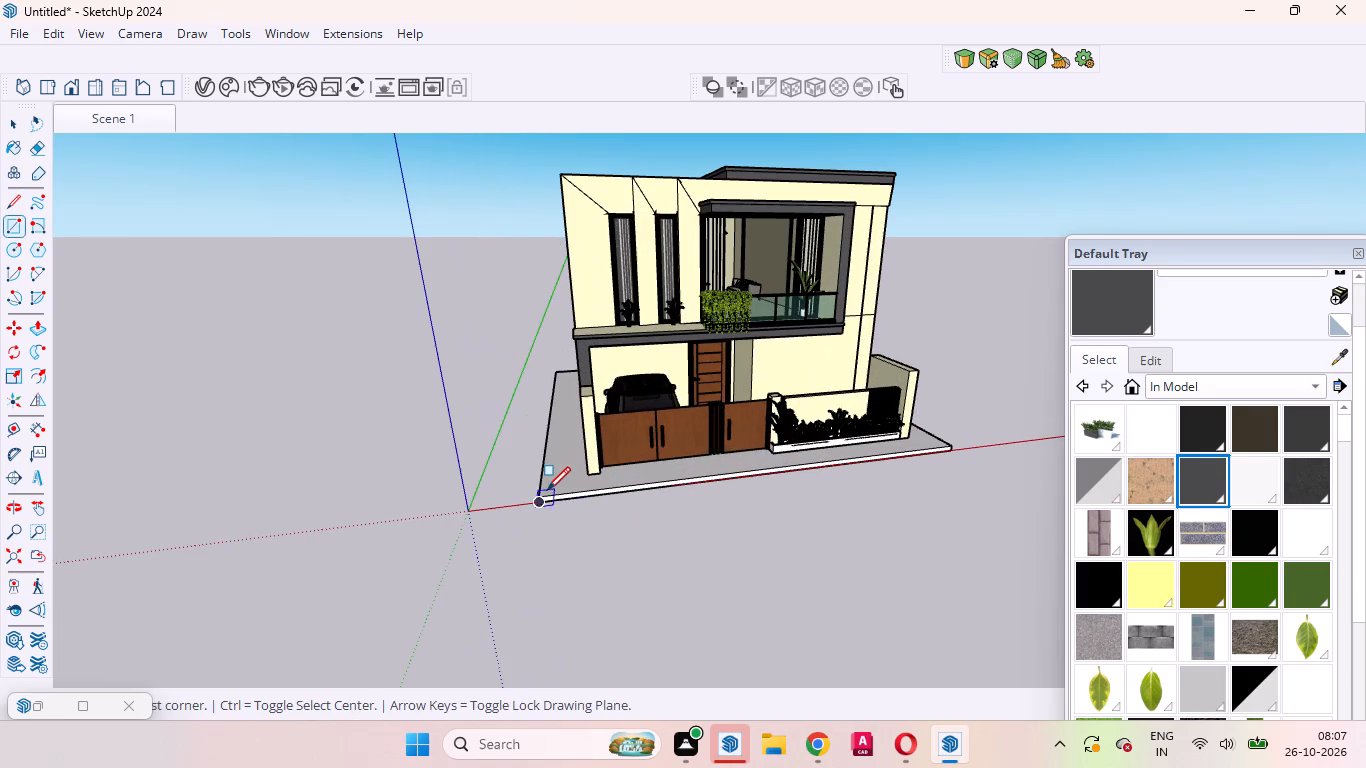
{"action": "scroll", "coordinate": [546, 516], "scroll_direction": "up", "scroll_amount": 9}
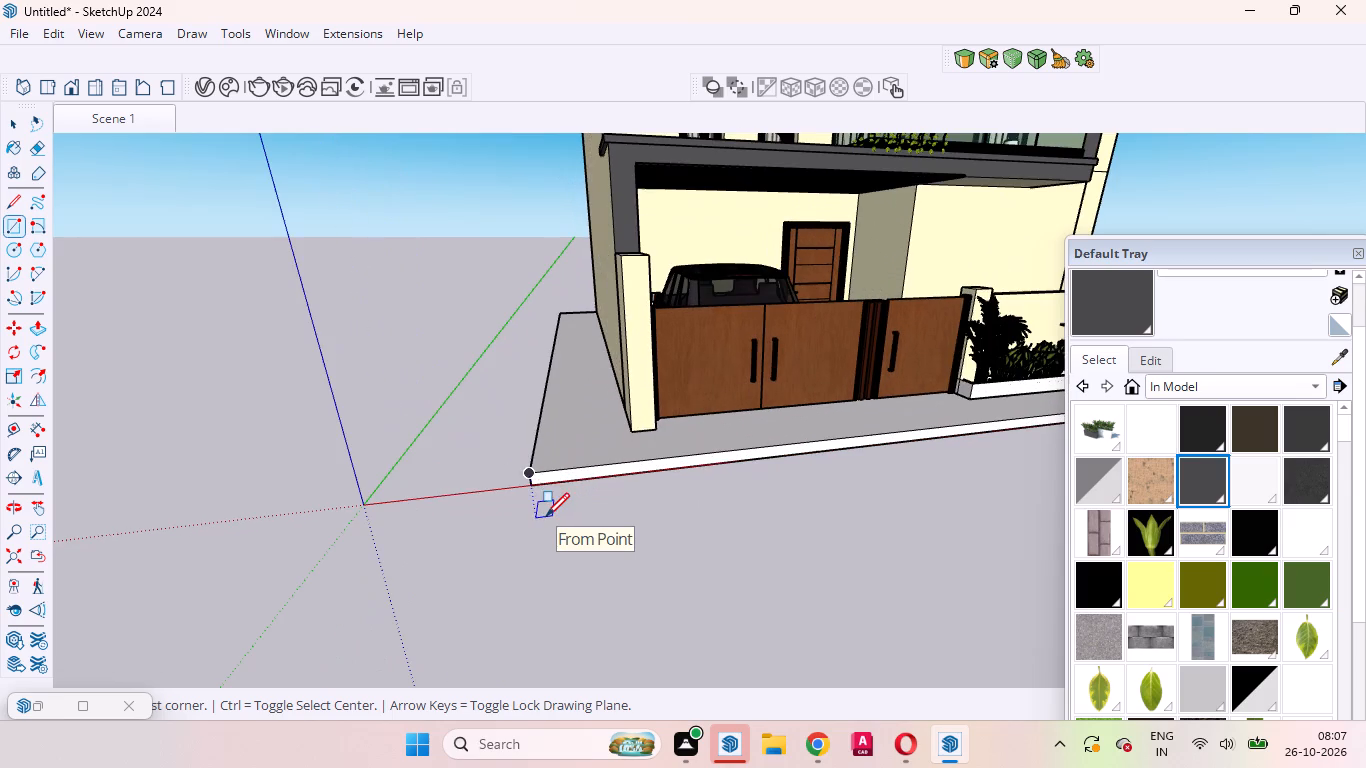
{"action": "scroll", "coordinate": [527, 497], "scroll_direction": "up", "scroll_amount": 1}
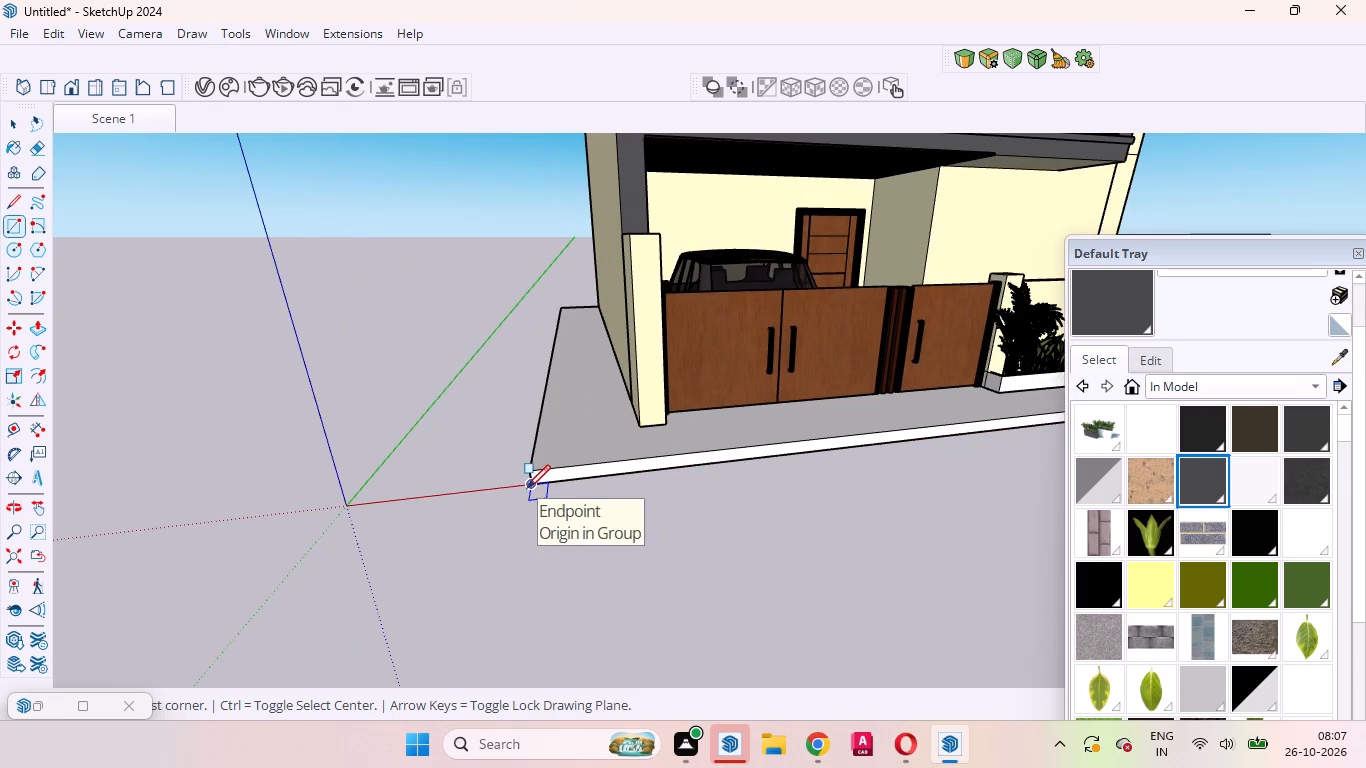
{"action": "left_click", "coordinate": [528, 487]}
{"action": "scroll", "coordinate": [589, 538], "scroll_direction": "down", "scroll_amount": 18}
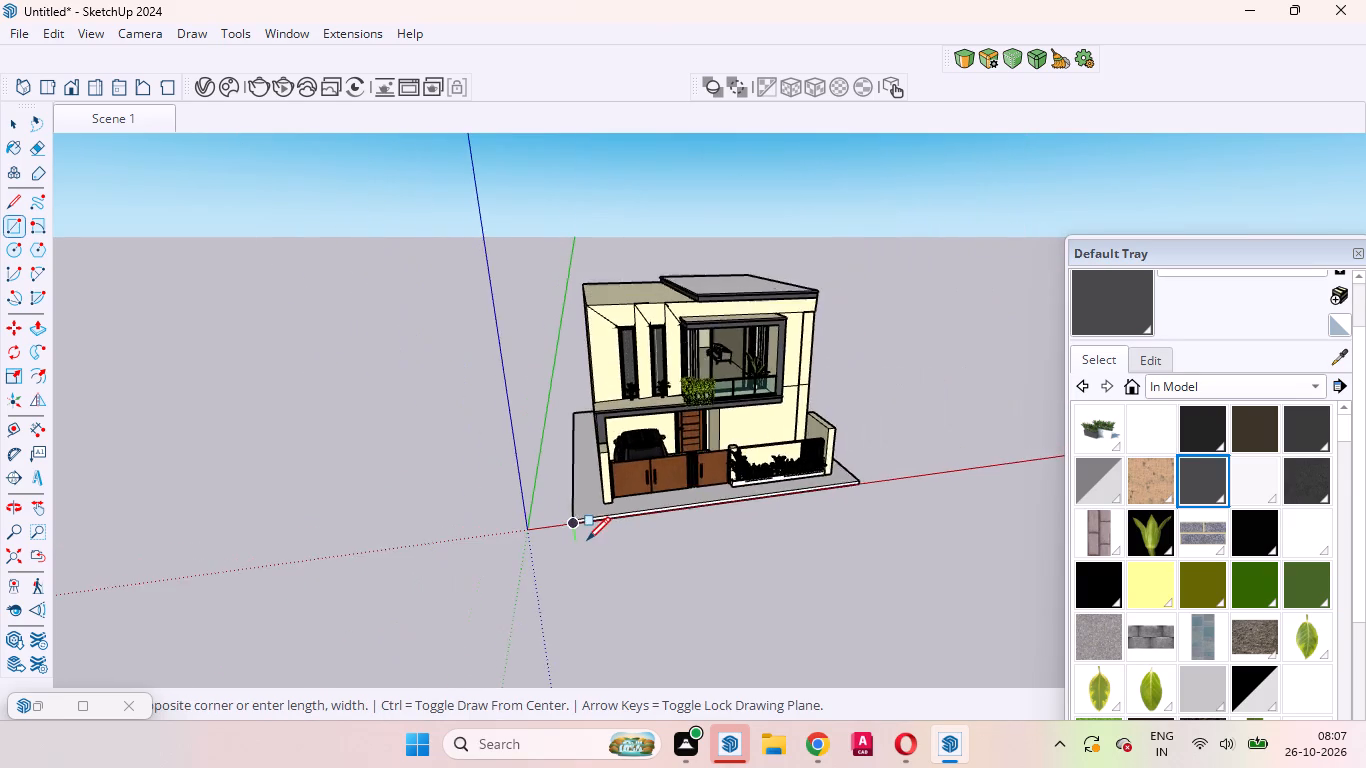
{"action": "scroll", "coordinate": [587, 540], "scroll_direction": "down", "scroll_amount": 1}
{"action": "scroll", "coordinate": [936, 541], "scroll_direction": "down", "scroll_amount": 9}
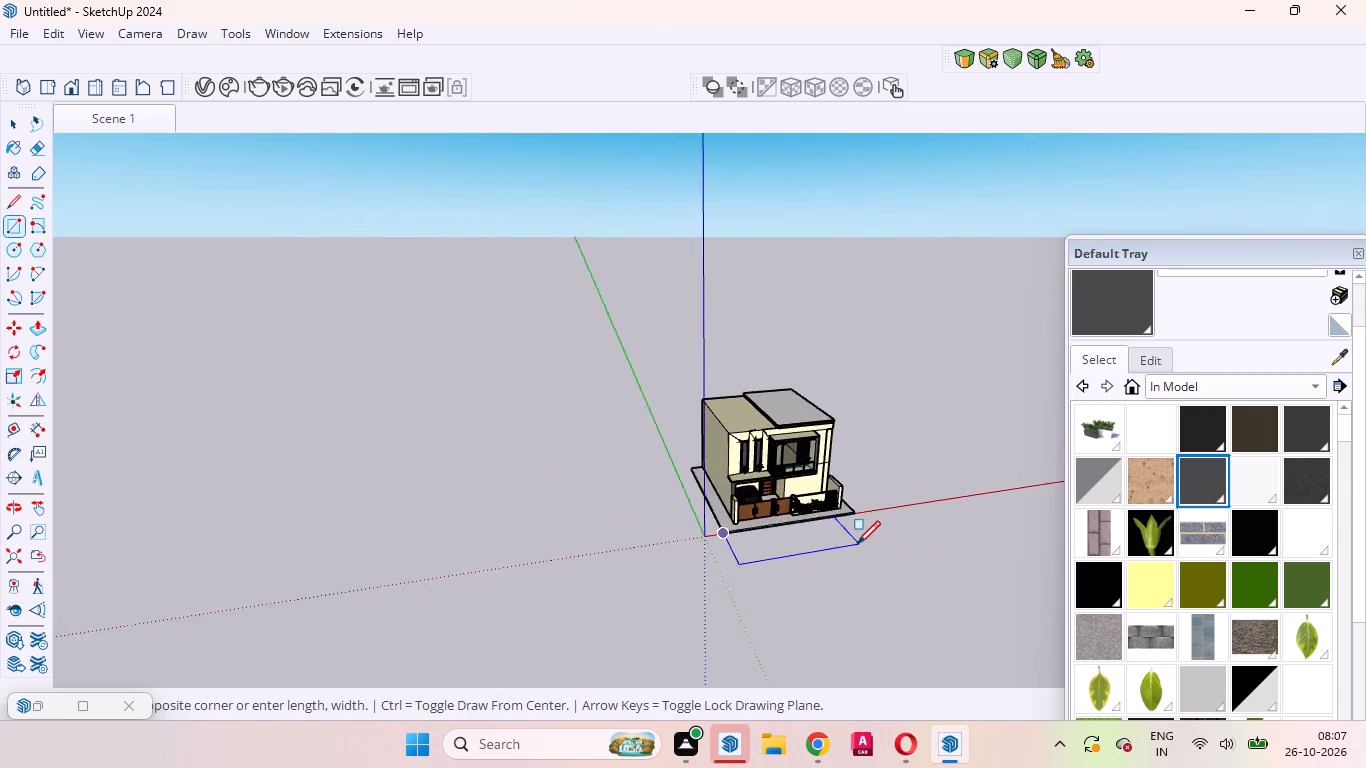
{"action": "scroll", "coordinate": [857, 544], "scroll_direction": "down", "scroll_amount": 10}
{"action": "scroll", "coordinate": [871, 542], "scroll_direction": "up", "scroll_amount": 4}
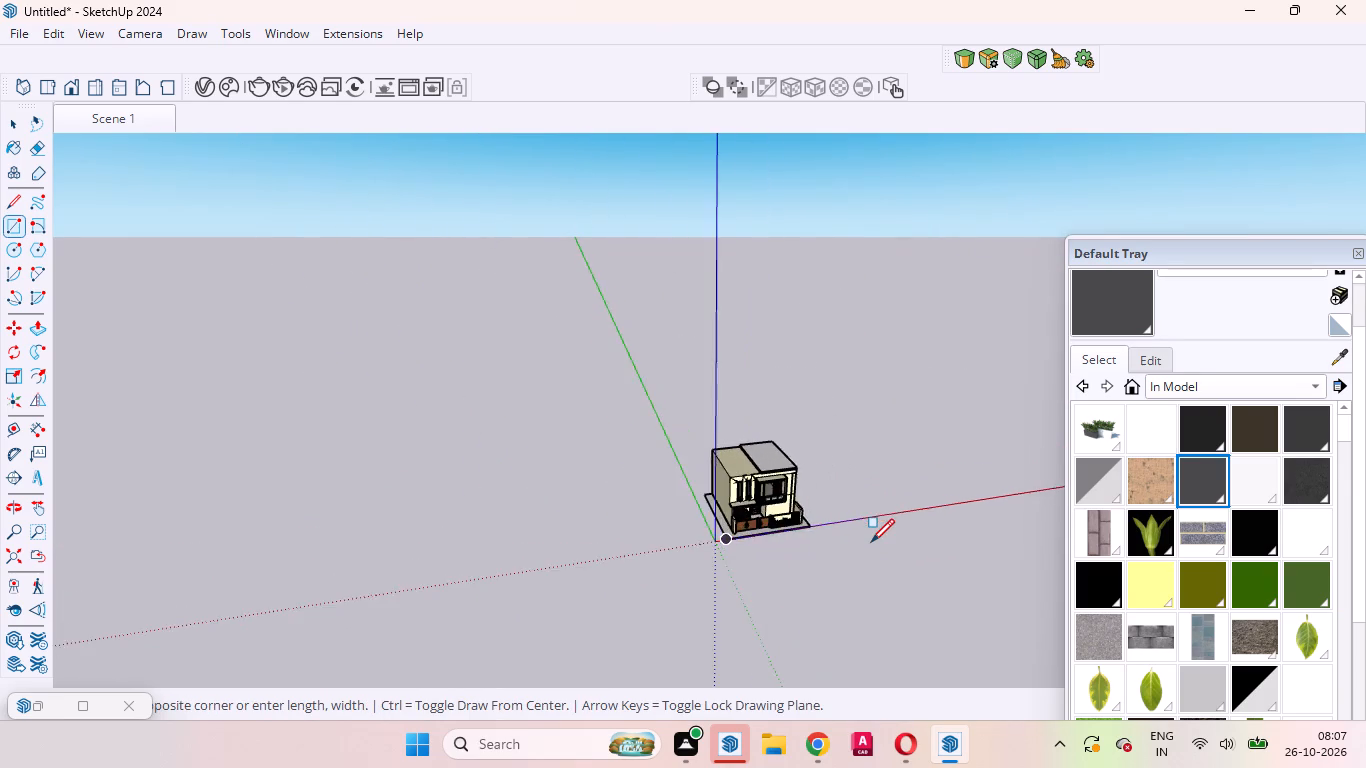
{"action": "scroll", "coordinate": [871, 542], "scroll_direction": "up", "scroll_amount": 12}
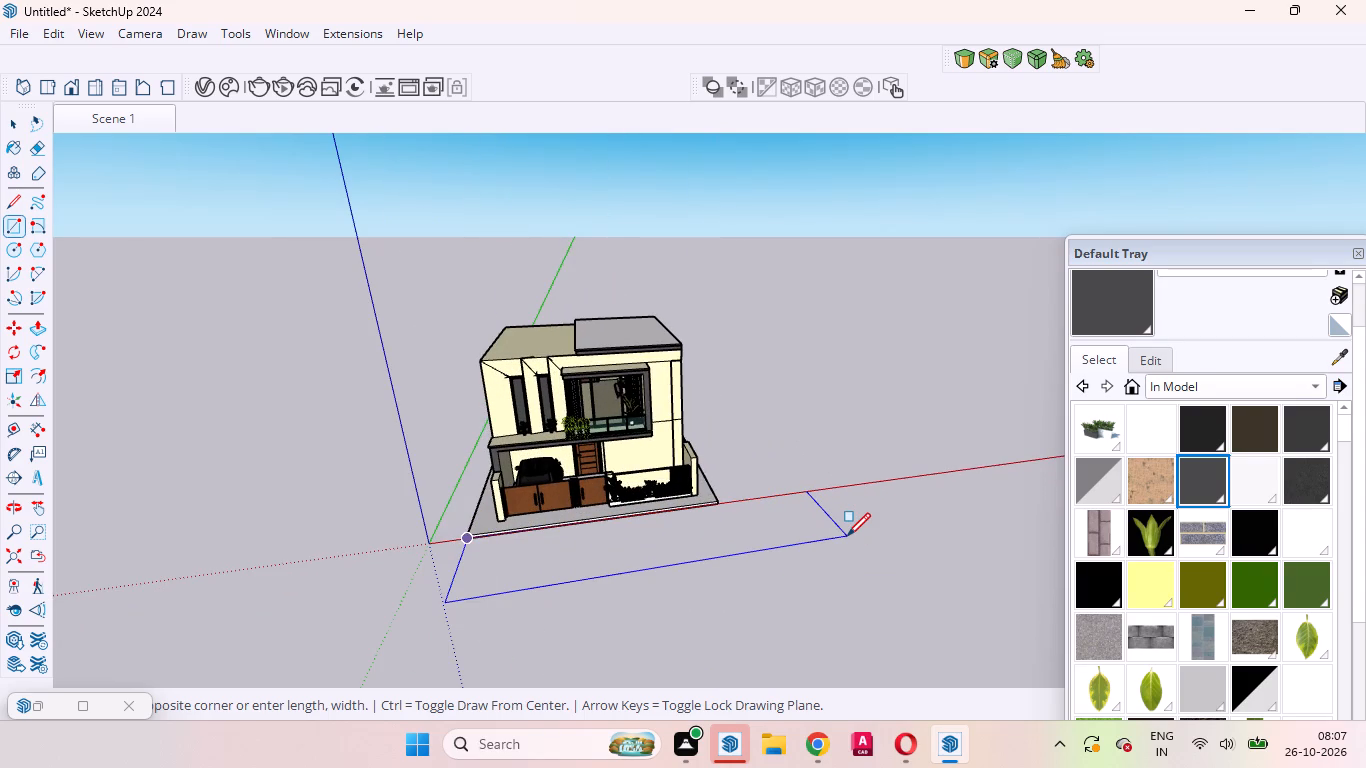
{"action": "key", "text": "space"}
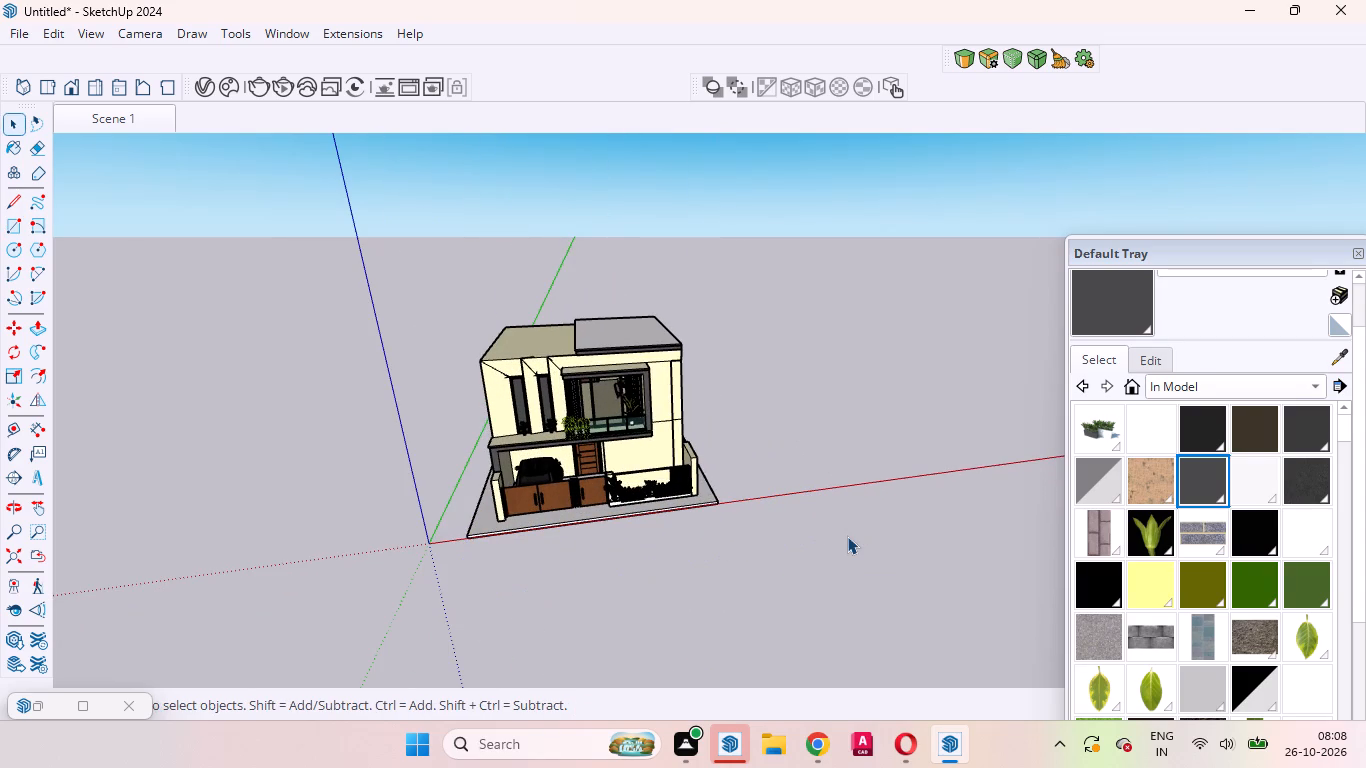
Open the base slab group and push its planter-side face inward, flush with the house's side wall.
{"action": "scroll", "coordinate": [845, 533], "scroll_direction": "up", "scroll_amount": 6}
{"action": "scroll", "coordinate": [849, 531], "scroll_direction": "down", "scroll_amount": 6}
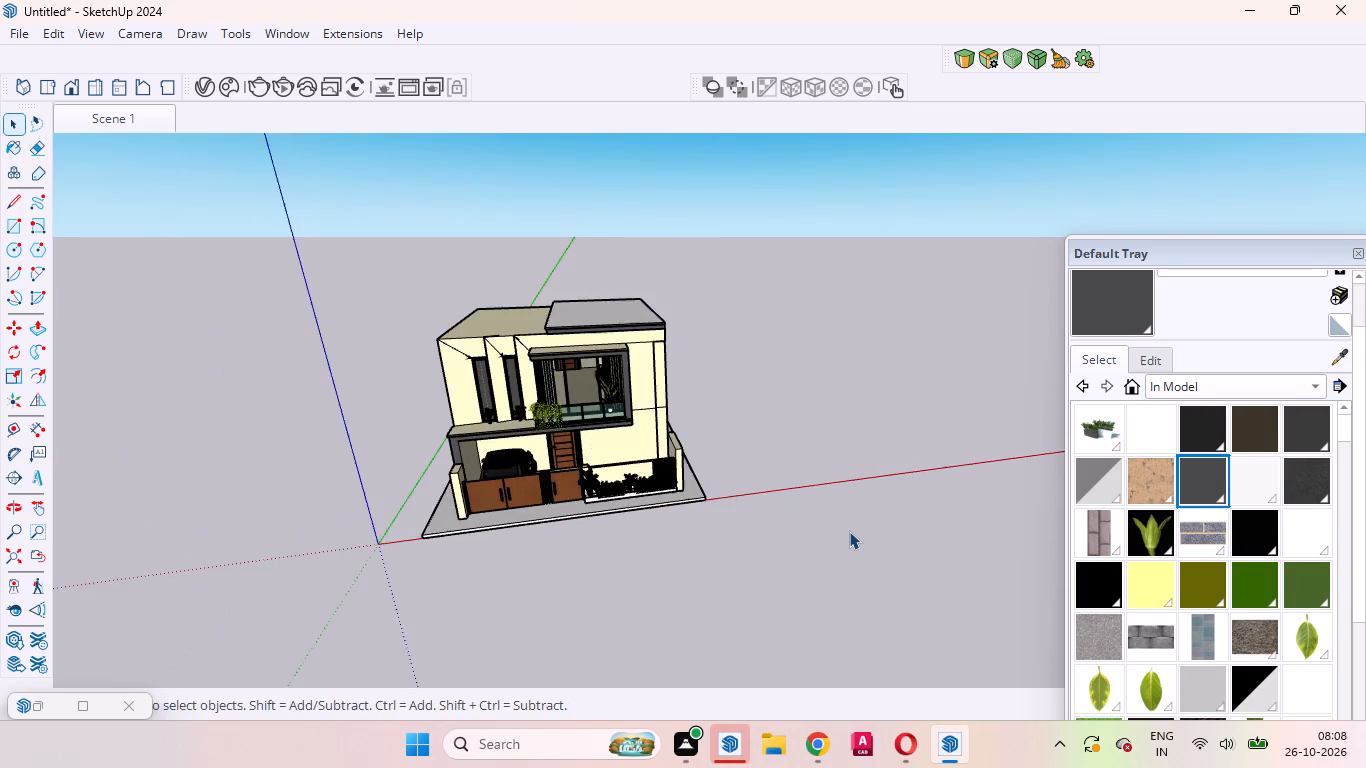
{"action": "scroll", "coordinate": [705, 413], "scroll_direction": "up", "scroll_amount": 4}
{"action": "scroll", "coordinate": [710, 422], "scroll_direction": "down", "scroll_amount": 4}
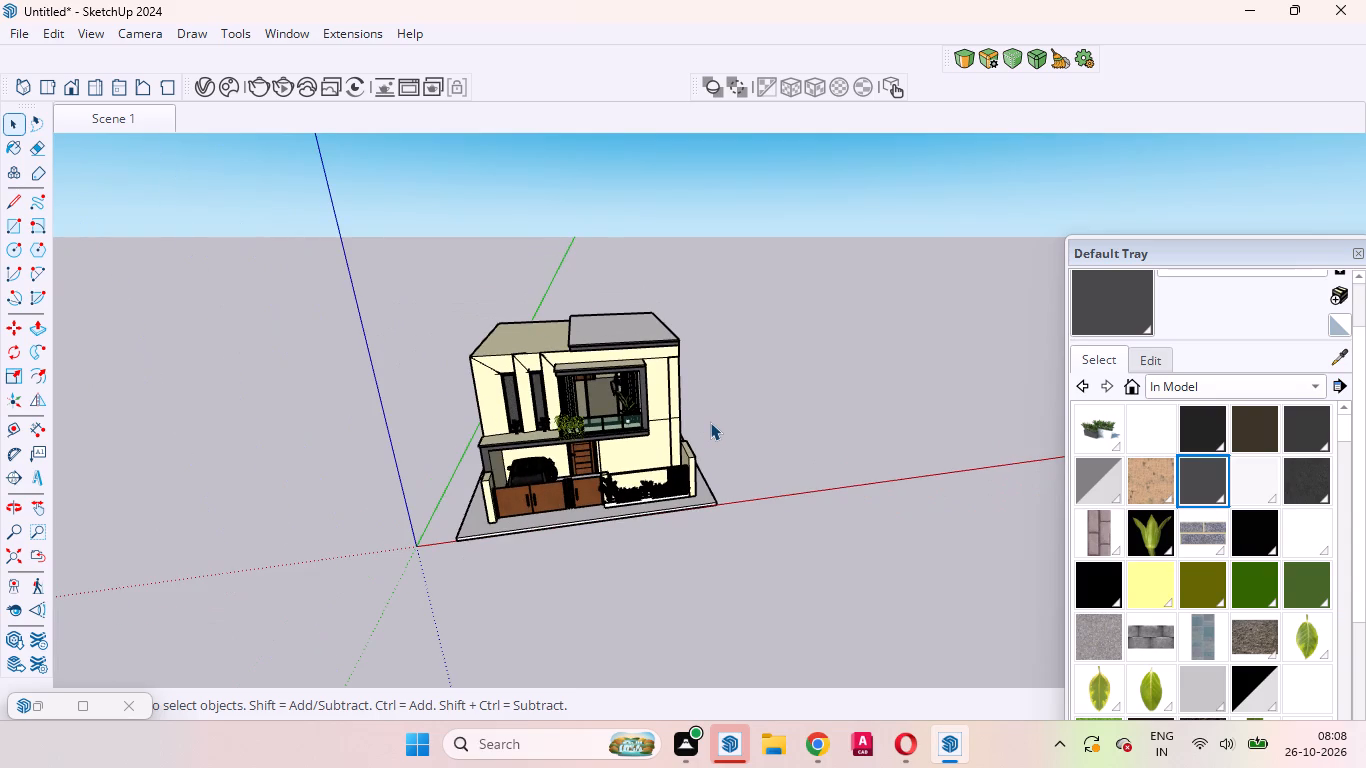
{"action": "middle_click_drag", "start_coordinate": [710, 422], "coordinate": [525, 452]}
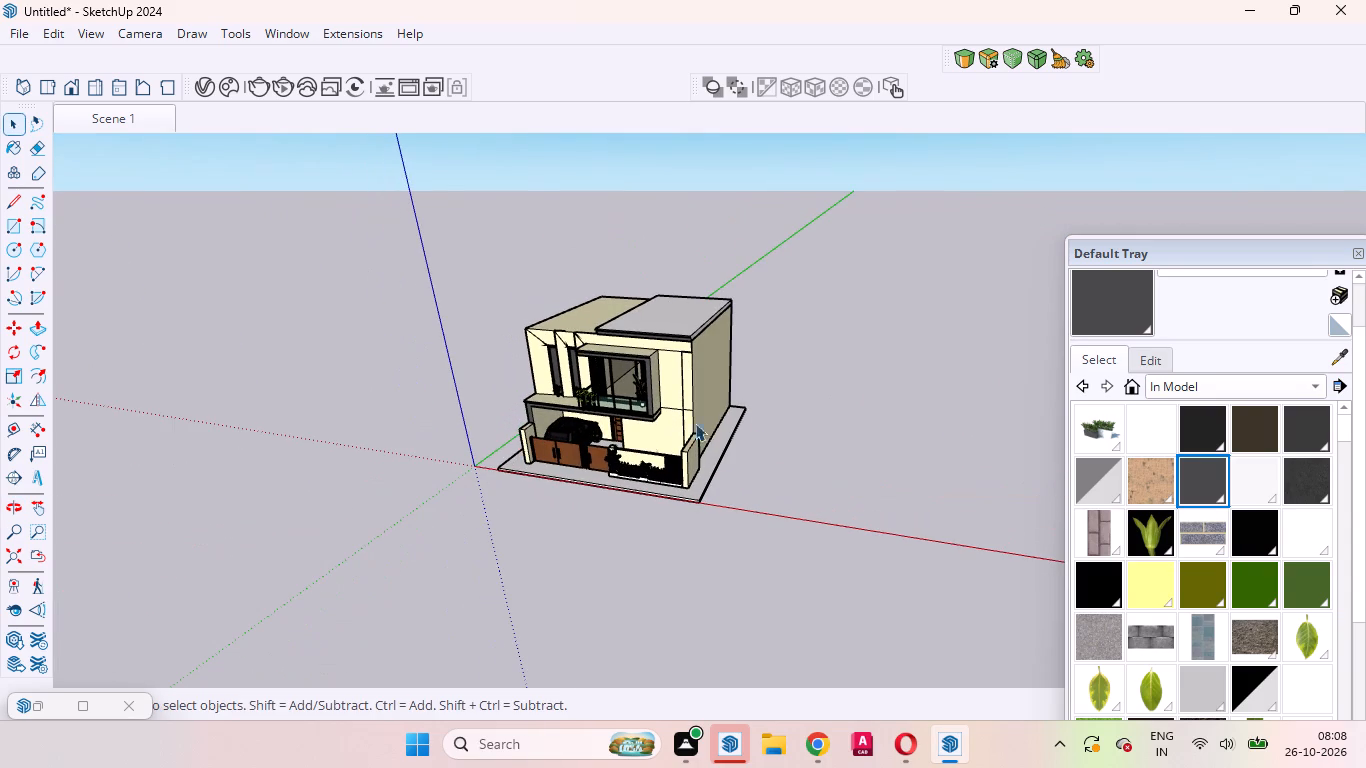
{"action": "scroll", "coordinate": [738, 404], "scroll_direction": "up", "scroll_amount": 13}
{"action": "left_click", "coordinate": [730, 430]}
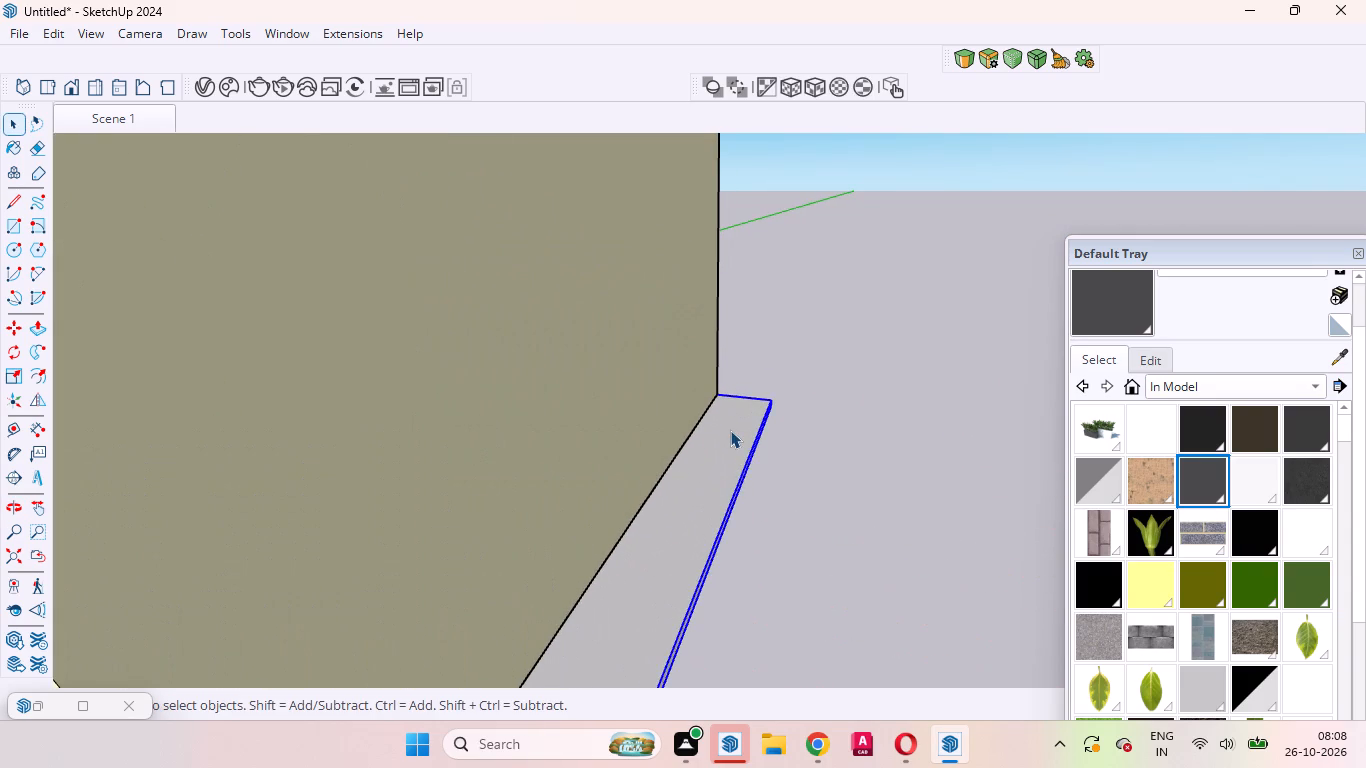
{"action": "double_click", "coordinate": [730, 430]}
{"action": "middle_click_drag", "start_coordinate": [730, 430], "coordinate": [536, 417]}
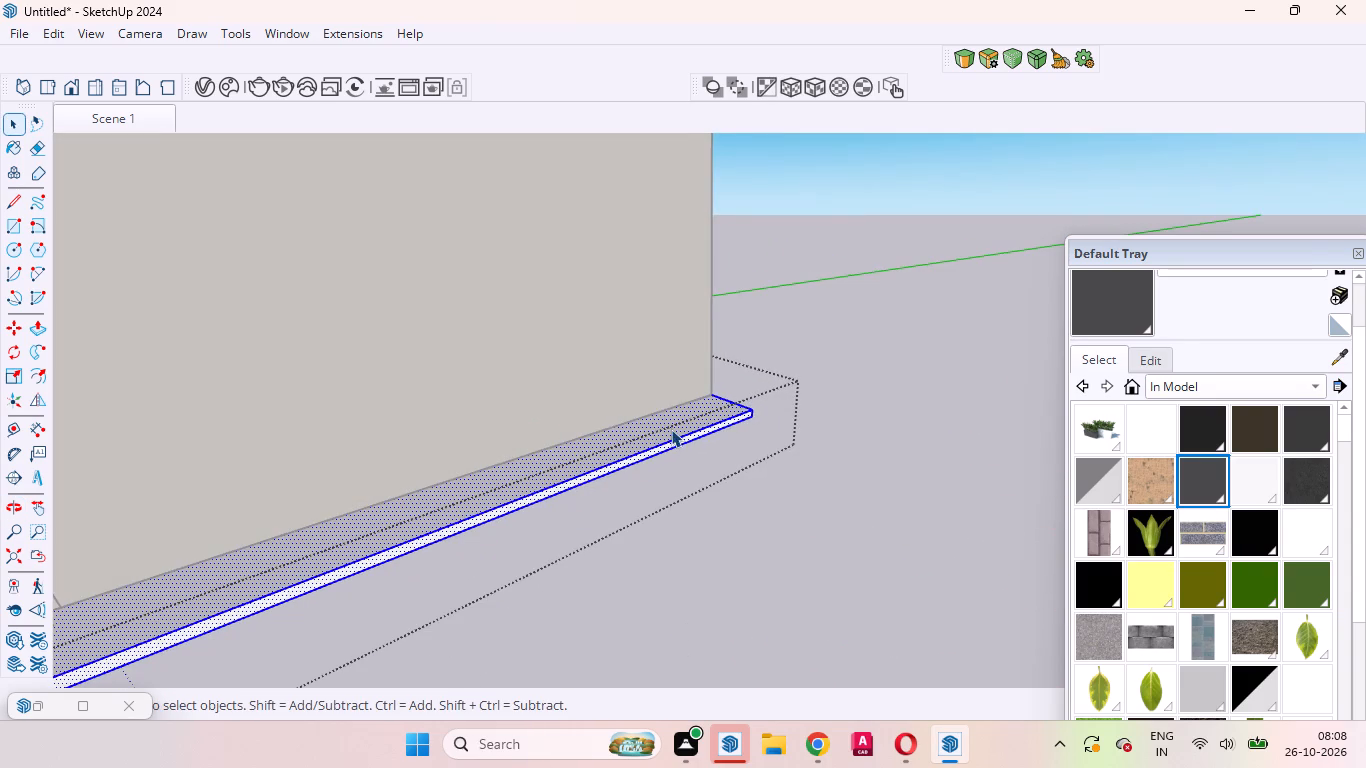
{"action": "scroll", "coordinate": [681, 430], "scroll_direction": "up", "scroll_amount": 13}
{"action": "left_click", "coordinate": [707, 434]}
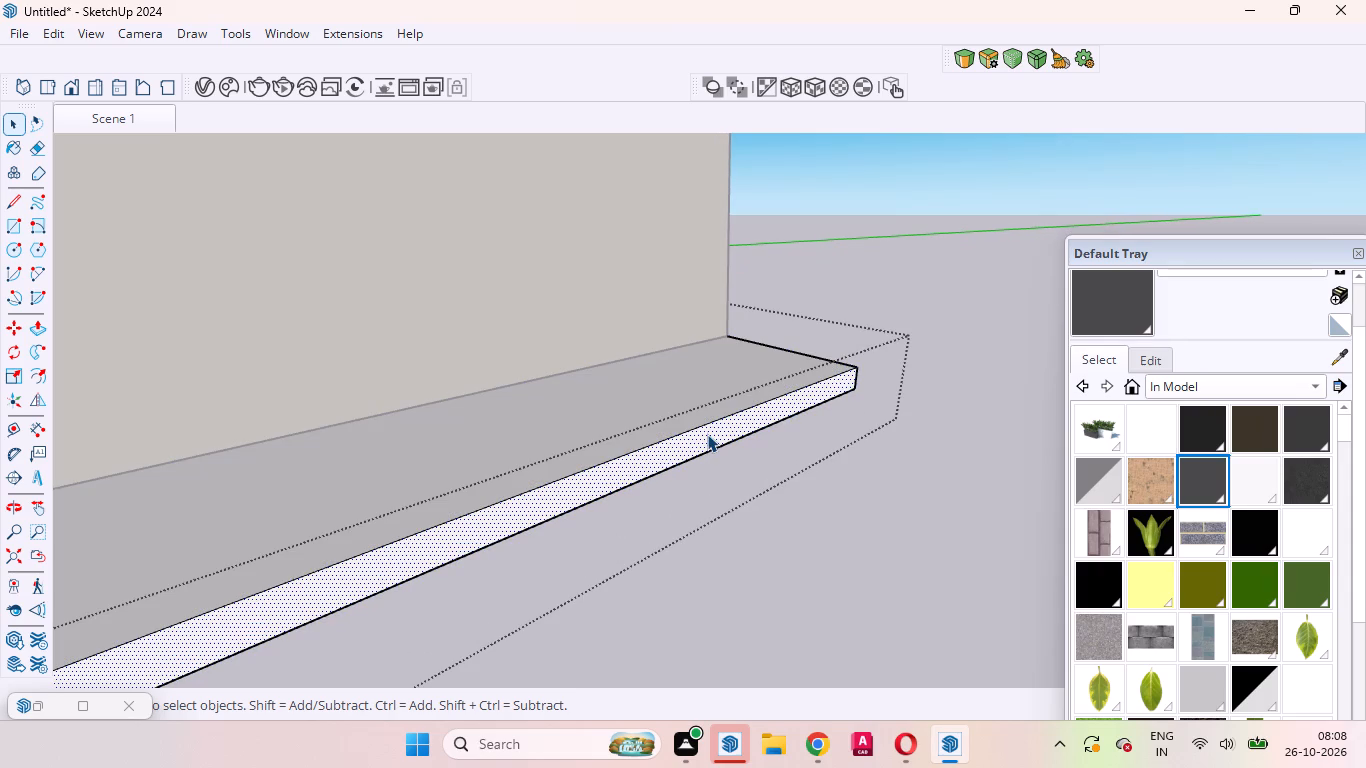
{"action": "key", "text": "p"}
{"action": "left_click", "coordinate": [707, 434]}
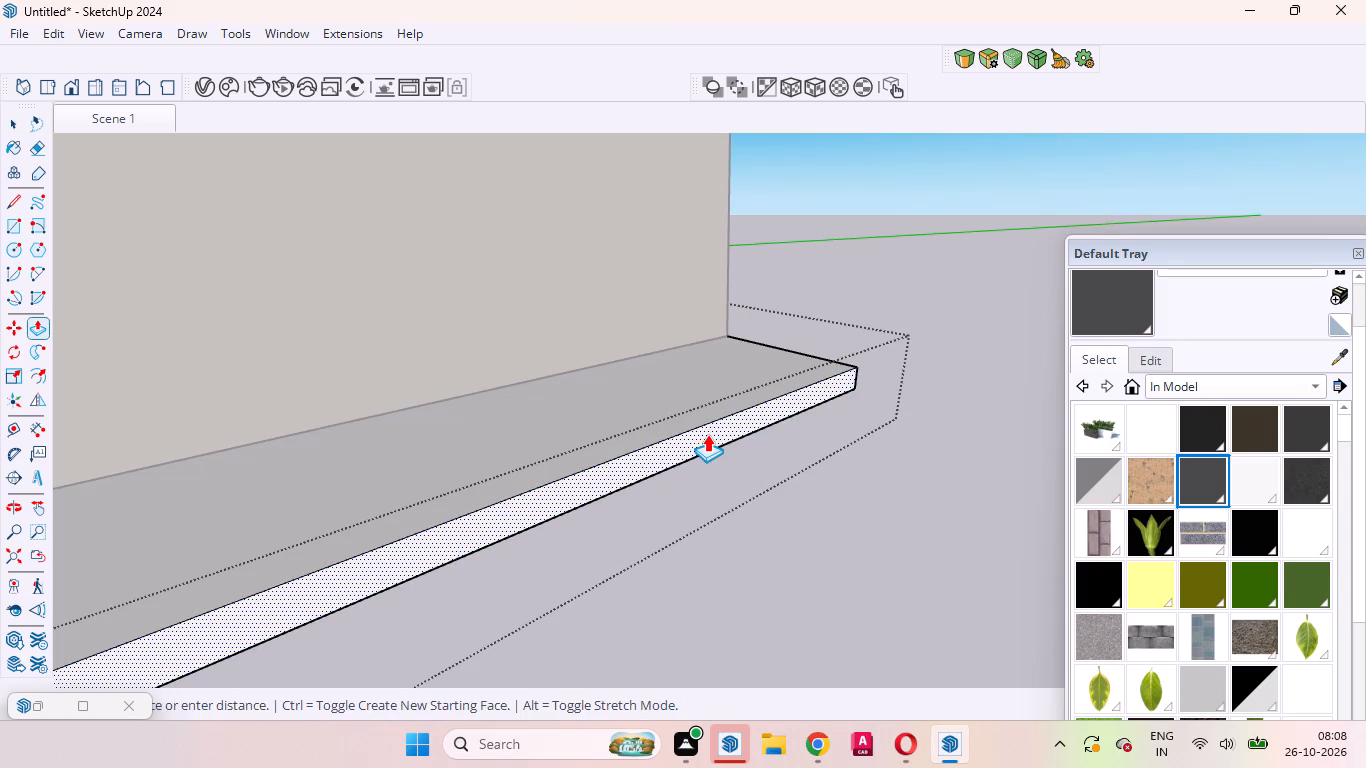
{"action": "left_click", "coordinate": [623, 327]}
{"action": "key", "text": "space"}
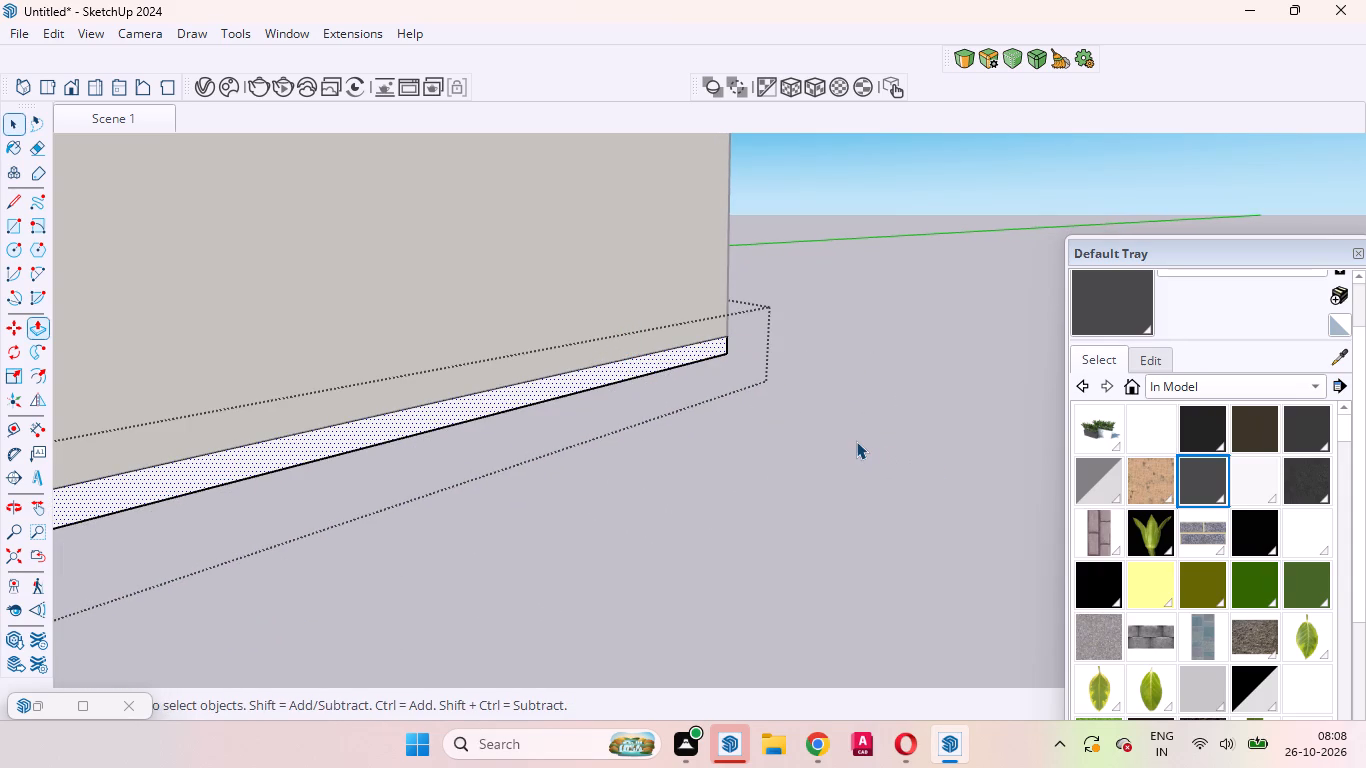
Push the slab's opposite, gate-side face inward with Push/Pull, flush with the house's side wall.
{"action": "scroll", "coordinate": [884, 447], "scroll_direction": "down", "scroll_amount": 20}
{"action": "scroll", "coordinate": [884, 447], "scroll_direction": "down", "scroll_amount": 1}
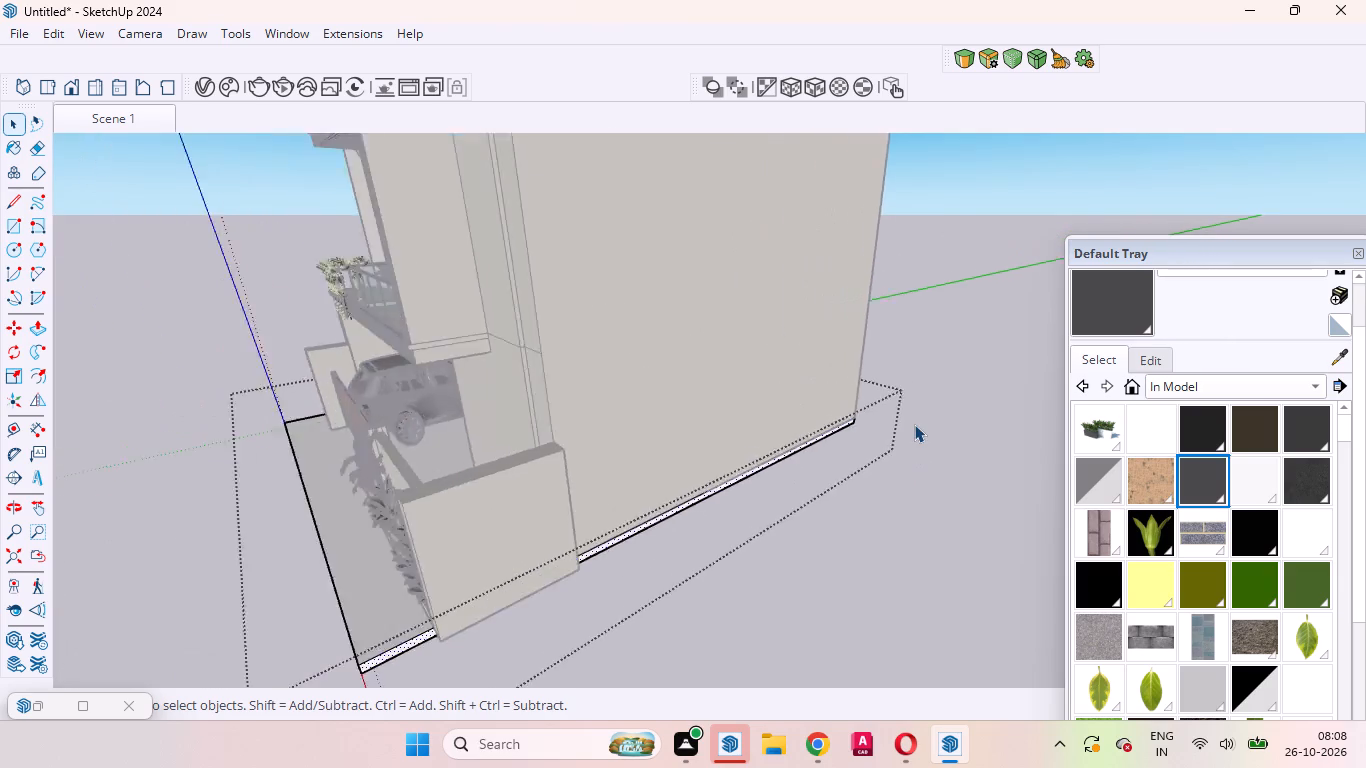
{"action": "scroll", "coordinate": [914, 424], "scroll_direction": "down", "scroll_amount": 12}
{"action": "scroll", "coordinate": [716, 514], "scroll_direction": "up", "scroll_amount": 9}
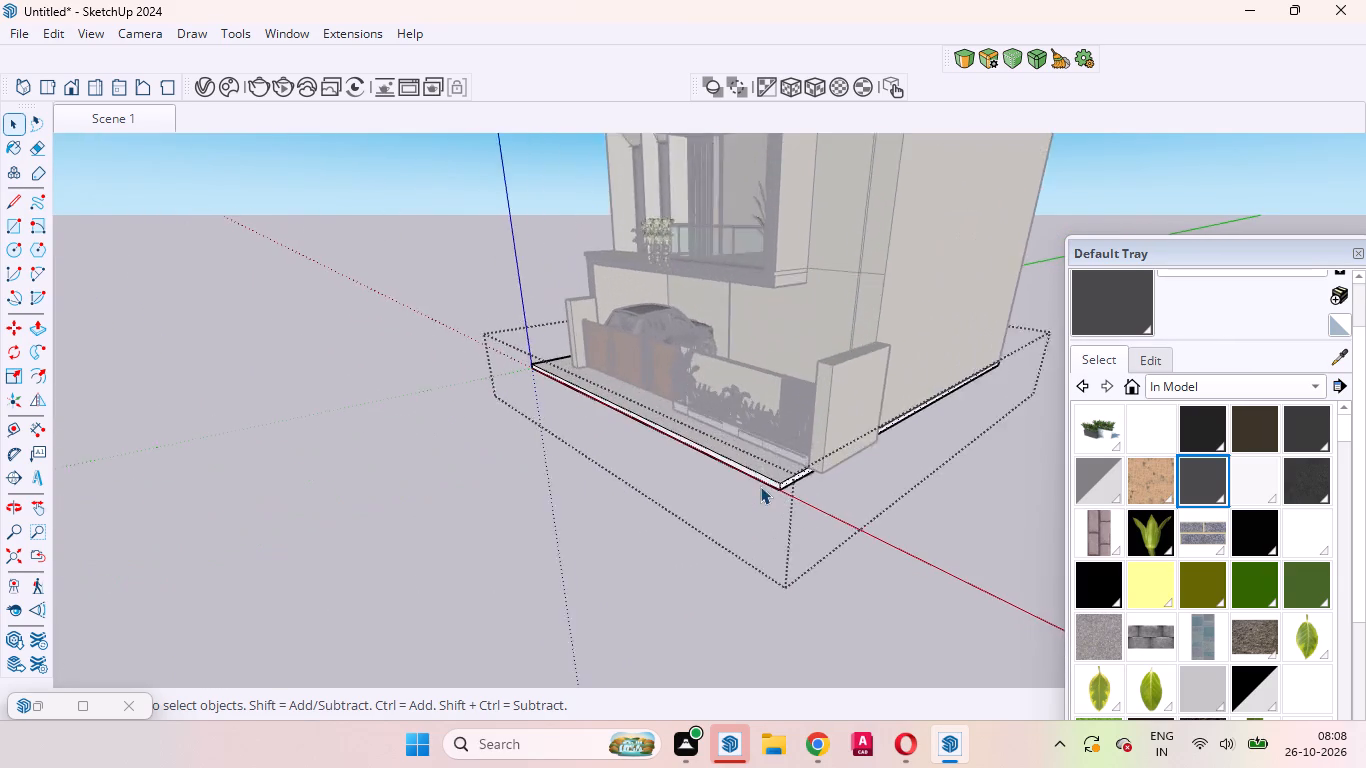
{"action": "scroll", "coordinate": [760, 486], "scroll_direction": "up", "scroll_amount": 6}
{"action": "scroll", "coordinate": [803, 491], "scroll_direction": "down", "scroll_amount": 11}
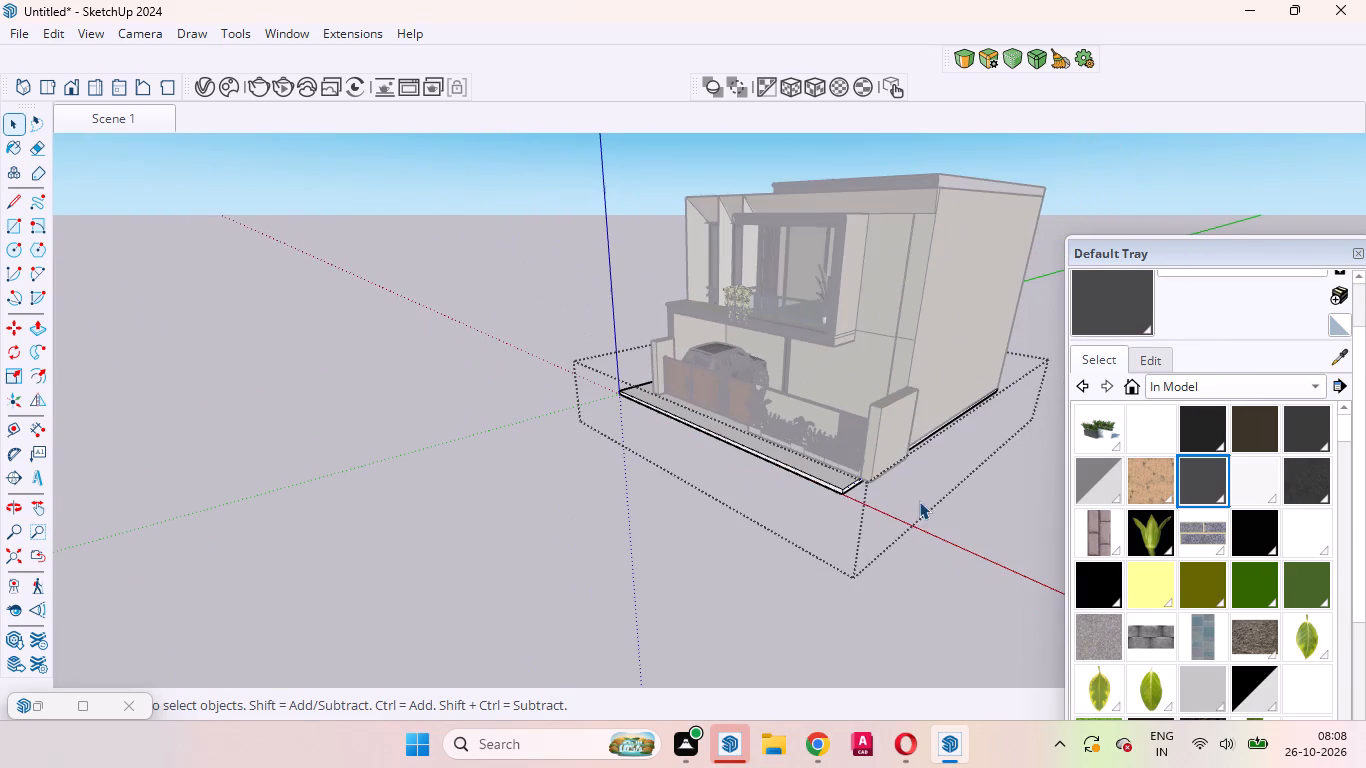
{"action": "middle_click_drag", "start_coordinate": [809, 494], "coordinate": [990, 540]}
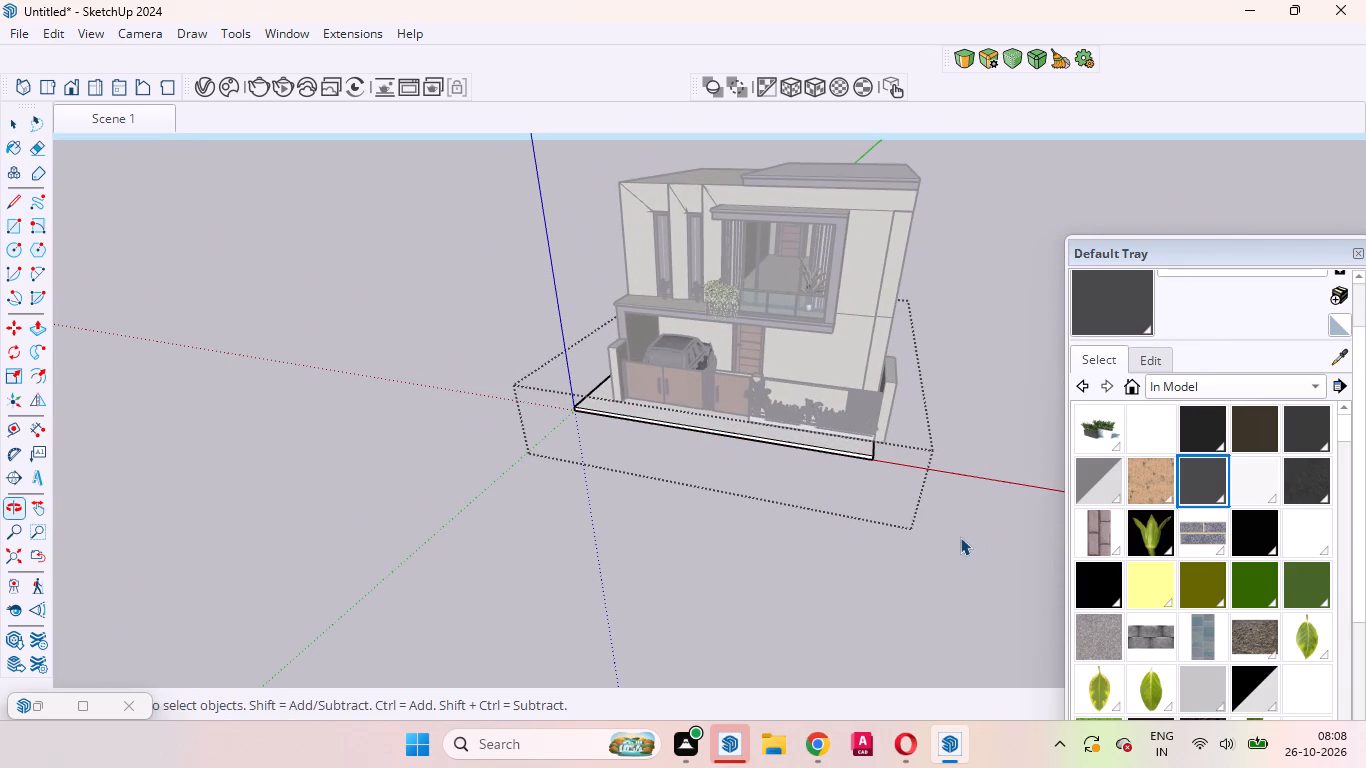
{"action": "scroll", "coordinate": [904, 533], "scroll_direction": "up", "scroll_amount": 6}
{"action": "scroll", "coordinate": [945, 552], "scroll_direction": "down", "scroll_amount": 15}
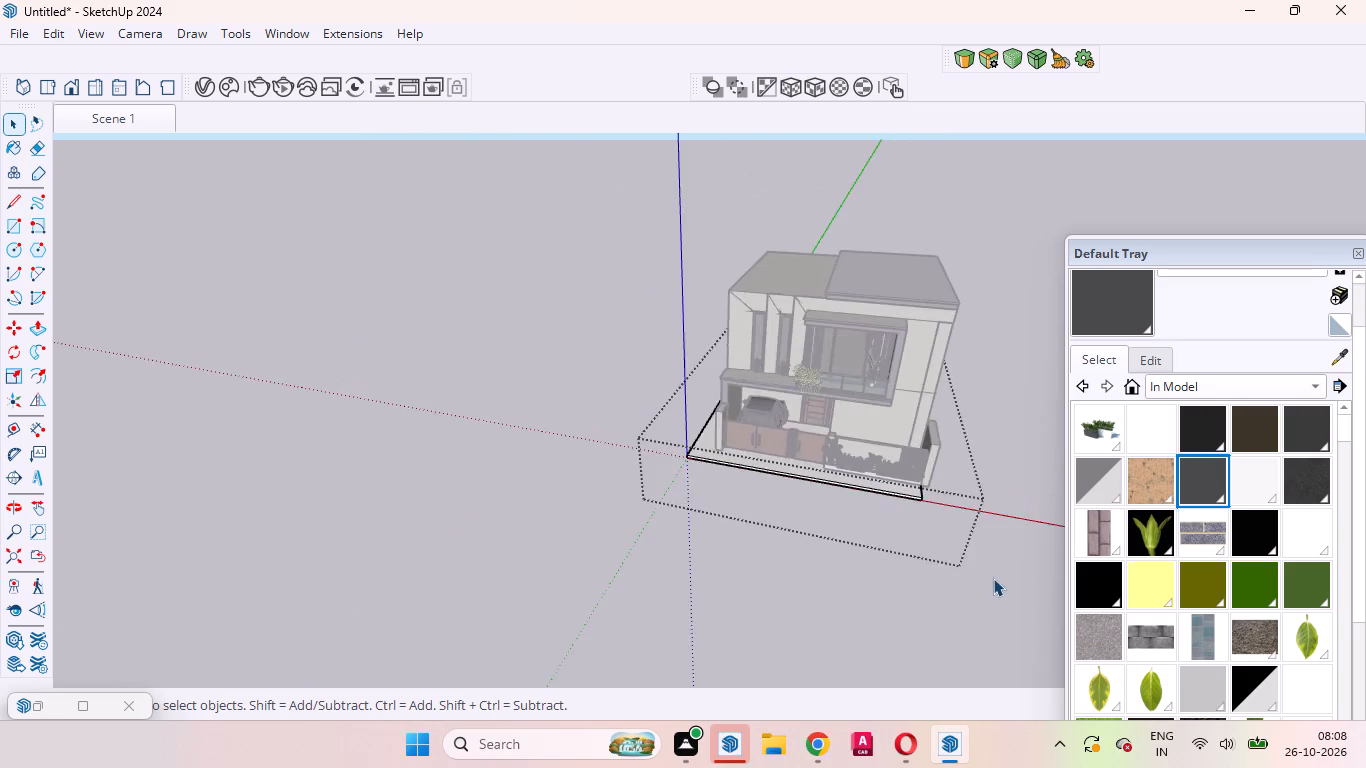
{"action": "scroll", "coordinate": [993, 578], "scroll_direction": "down", "scroll_amount": 6}
{"action": "middle_click_drag", "start_coordinate": [942, 566], "coordinate": [1365, 625]}
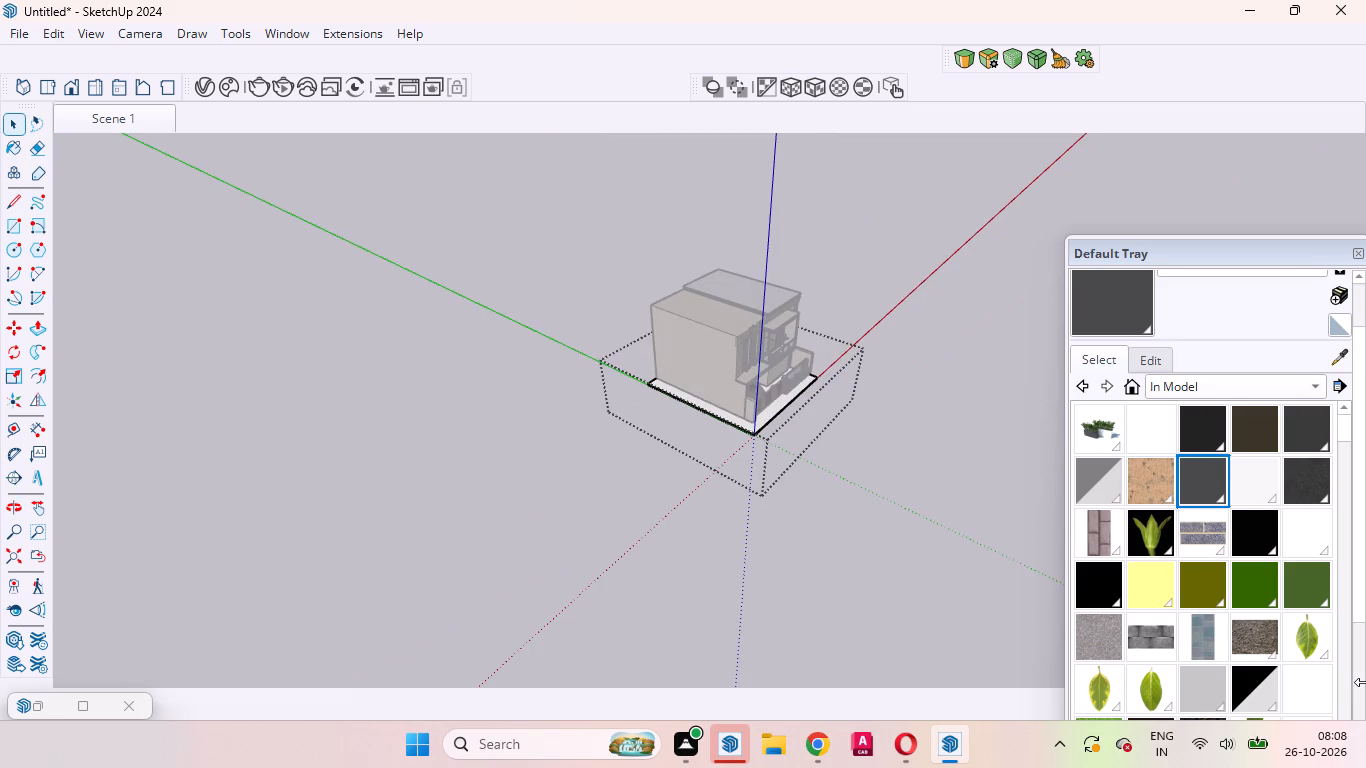
{"action": "scroll", "coordinate": [660, 417], "scroll_direction": "up", "scroll_amount": 2, "text": "ctrl"}
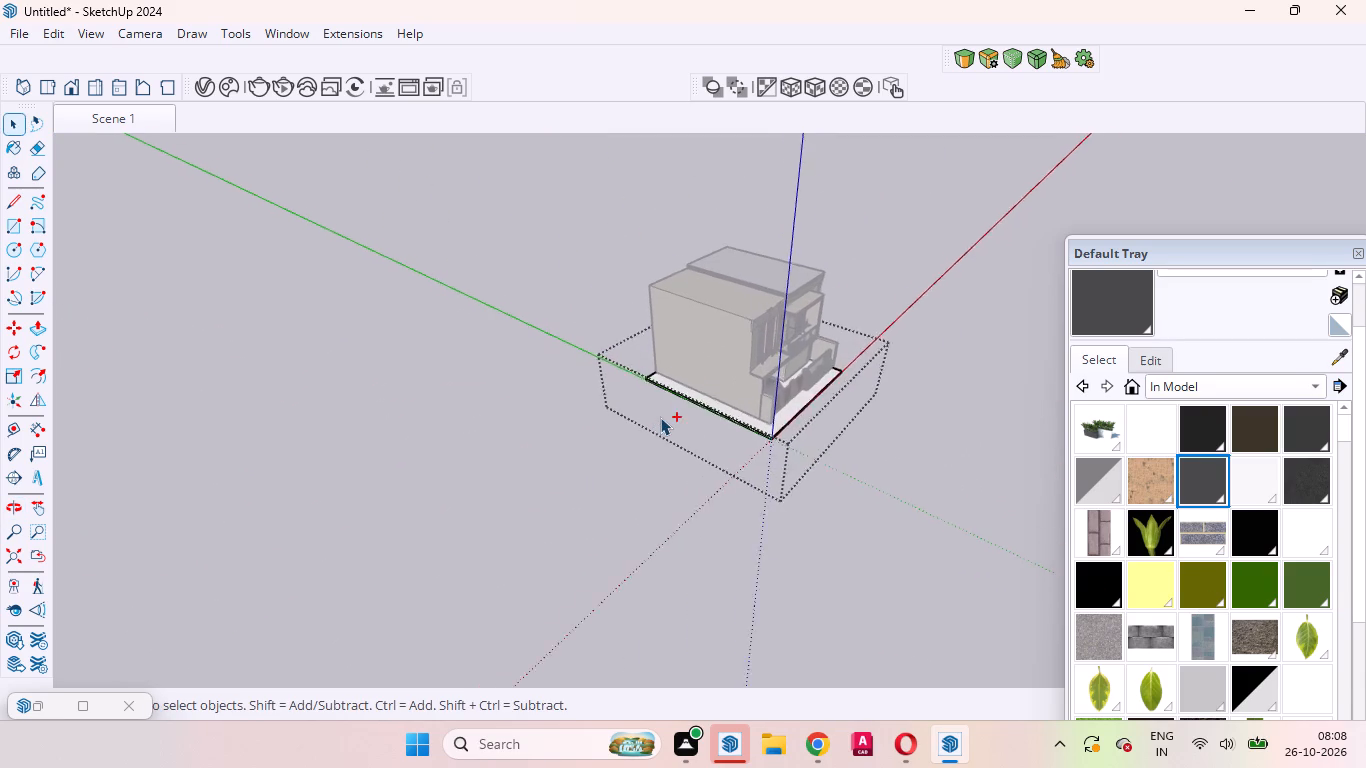
{"action": "scroll", "coordinate": [660, 417], "scroll_direction": "up", "scroll_amount": 2, "text": "ctrl"}
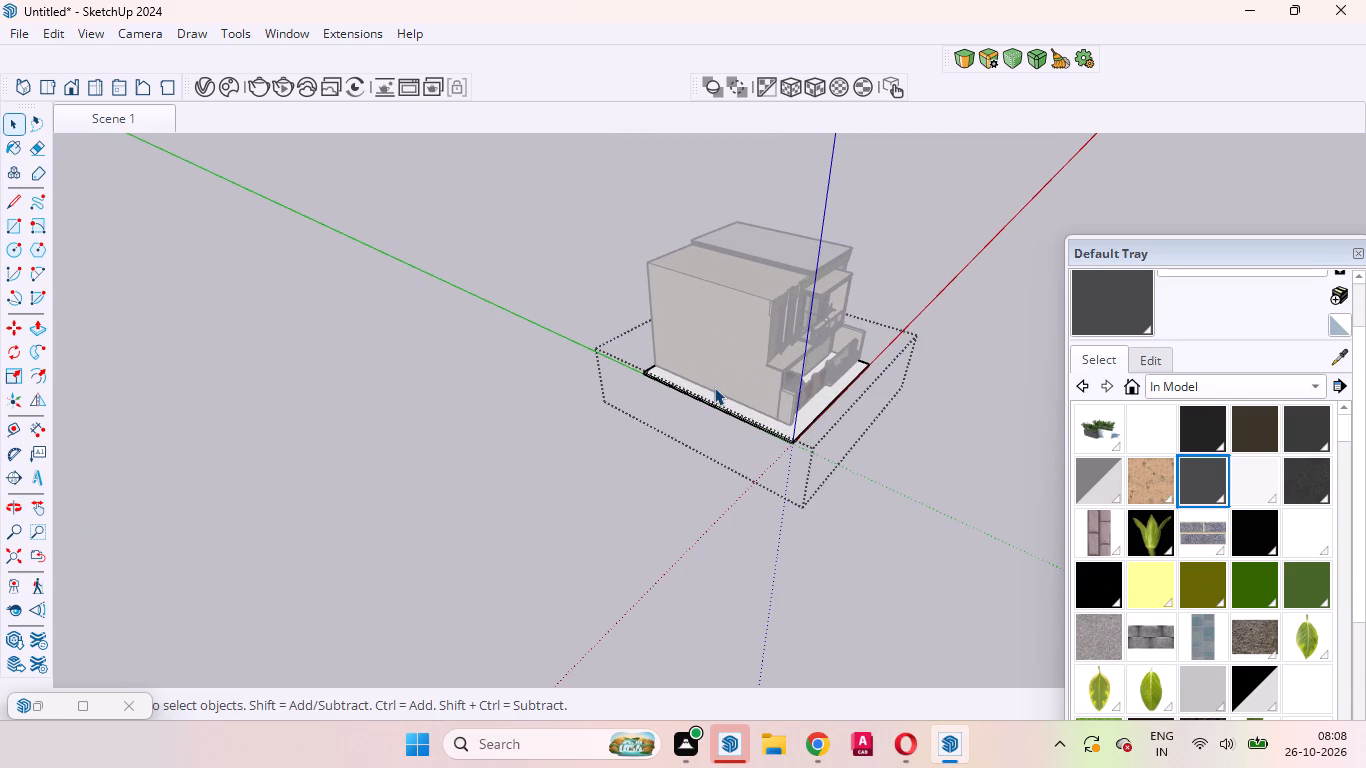
{"action": "scroll", "coordinate": [722, 428], "scroll_direction": "down", "scroll_amount": 9}
{"action": "scroll", "coordinate": [722, 428], "scroll_direction": "up", "scroll_amount": 17}
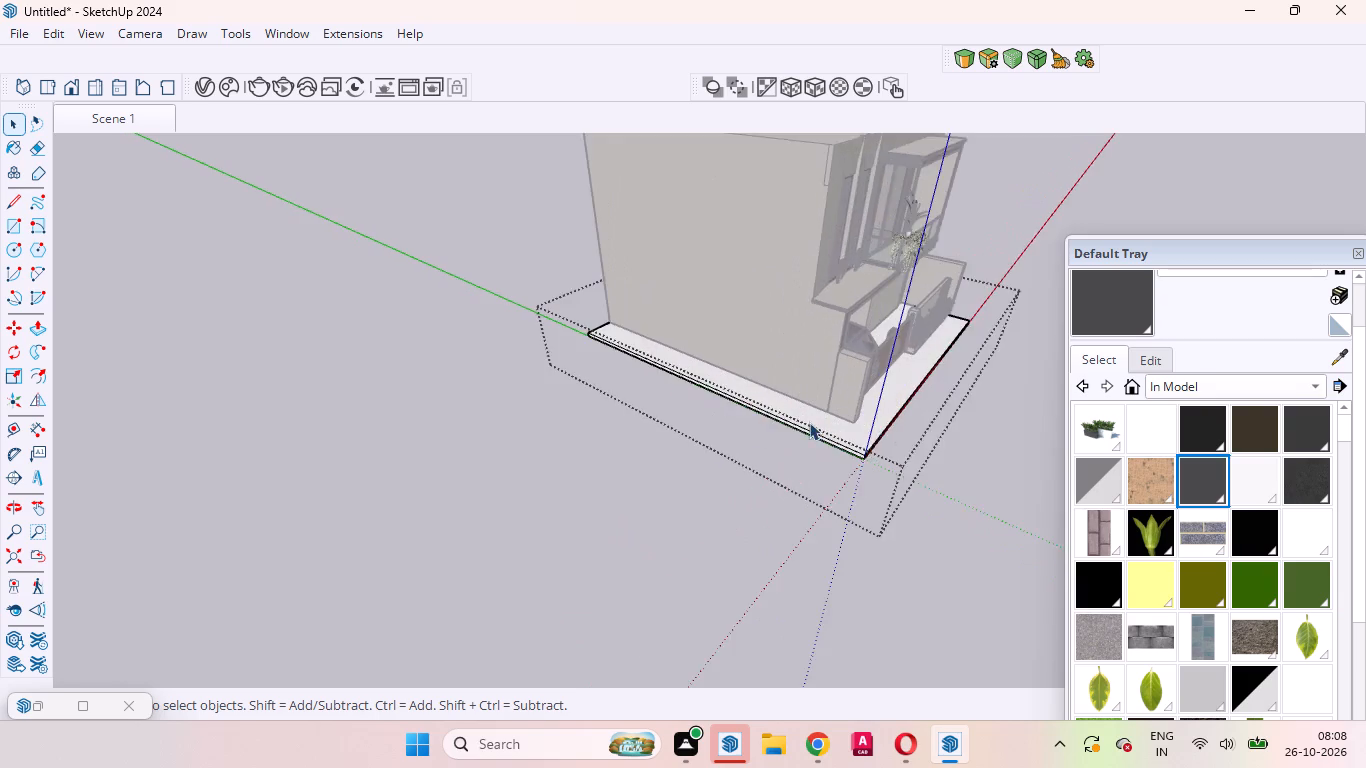
{"action": "scroll", "coordinate": [809, 422], "scroll_direction": "up", "scroll_amount": 13}
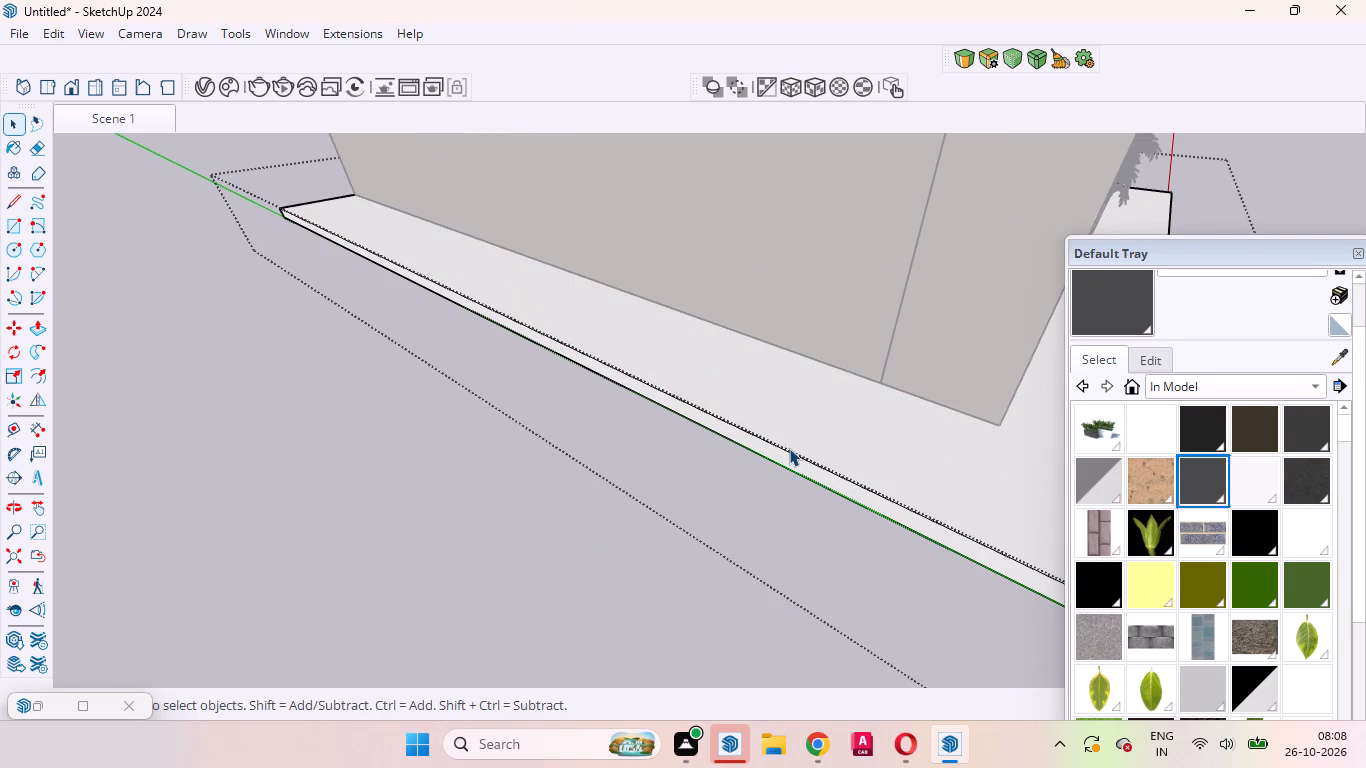
{"action": "left_click", "coordinate": [786, 459]}
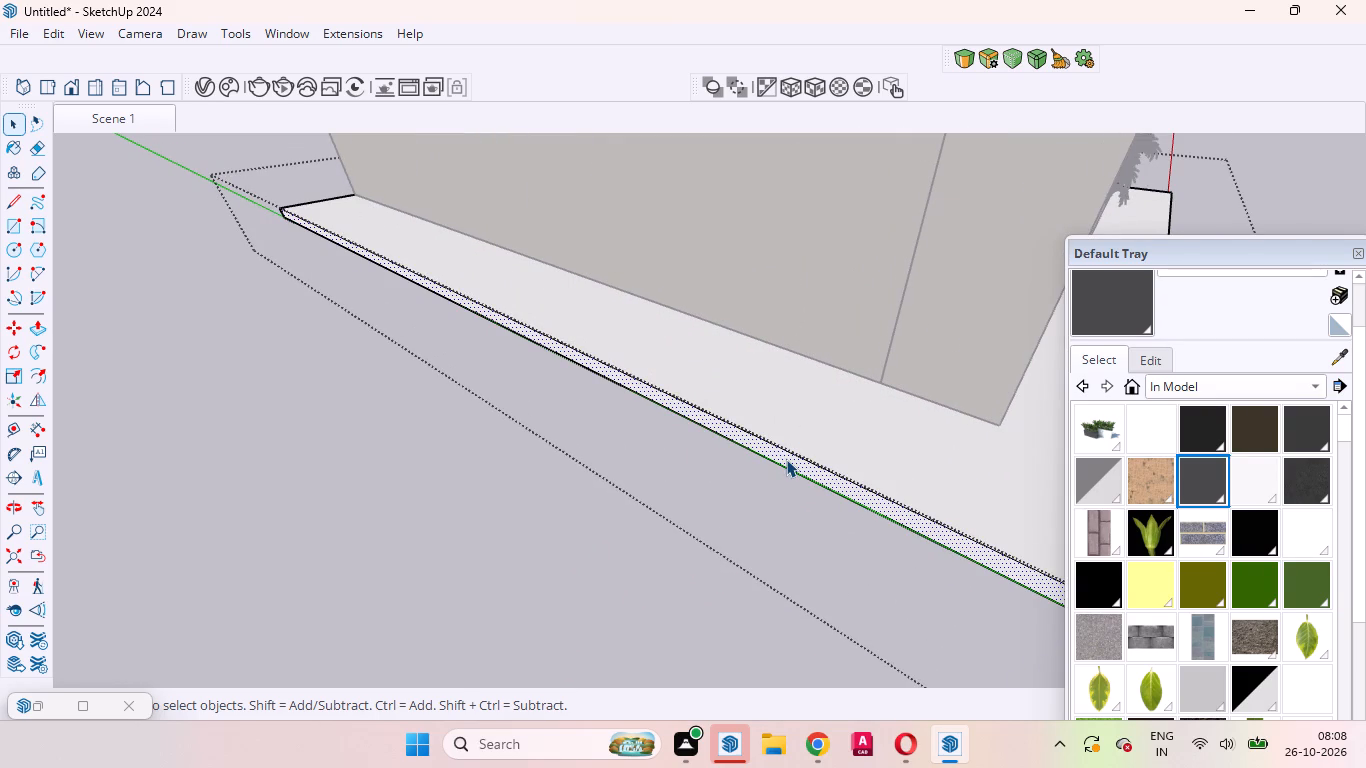
{"action": "key", "text": "p"}
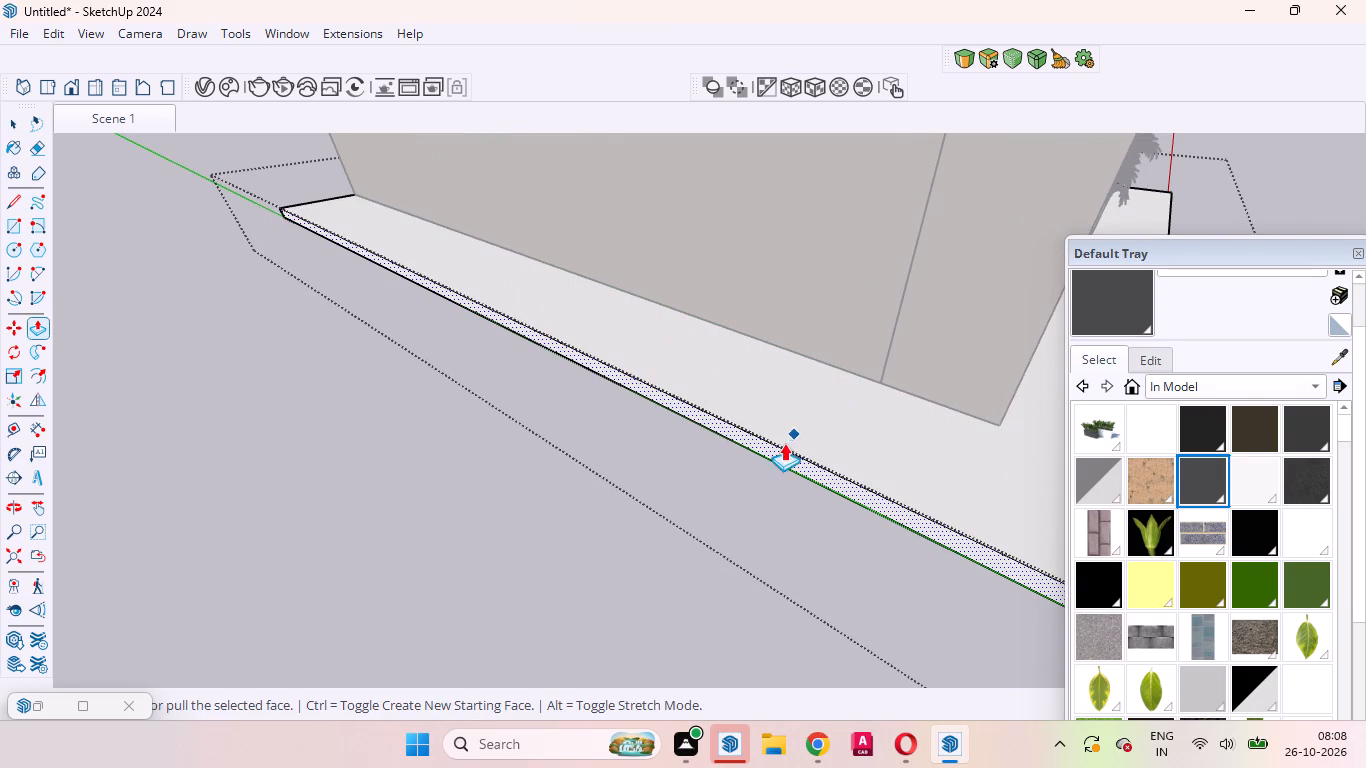
{"action": "left_click", "coordinate": [781, 457]}
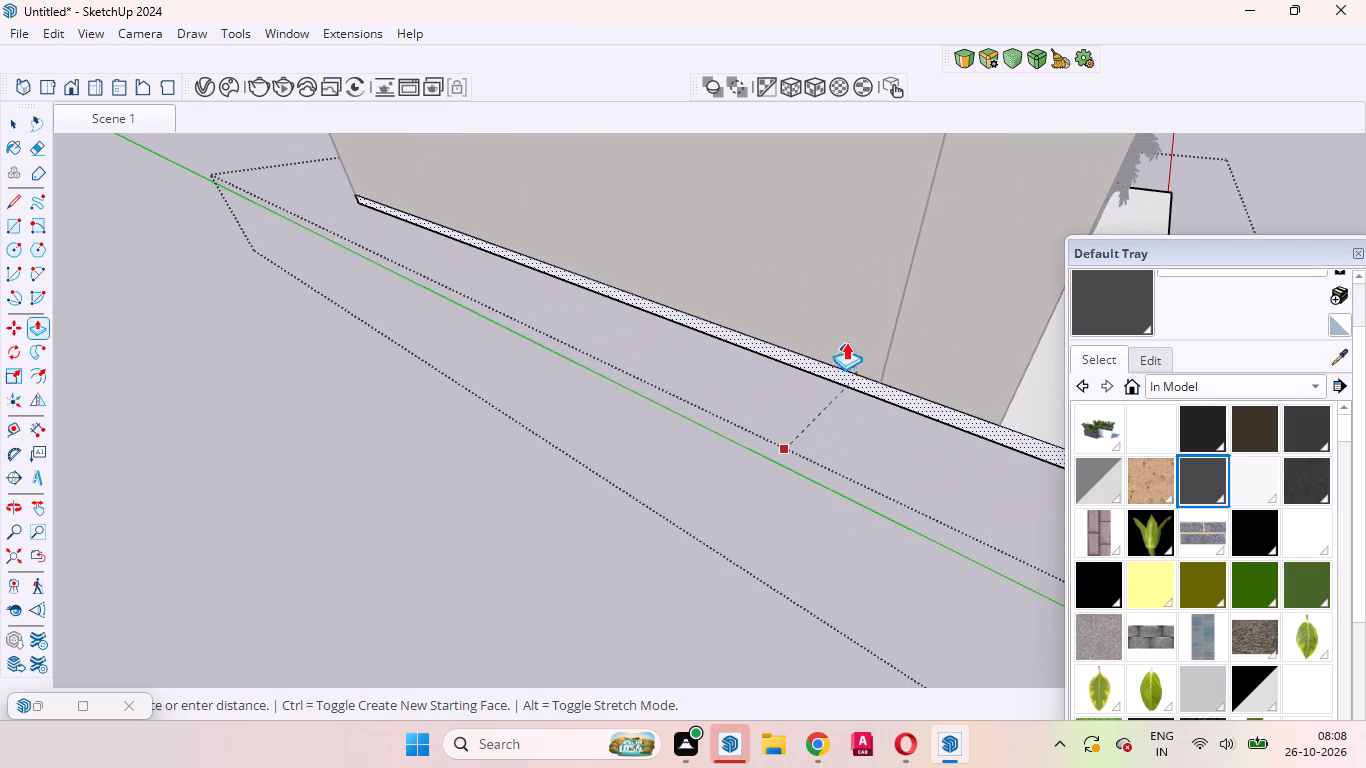
{"action": "left_click", "coordinate": [843, 328]}
{"action": "key", "text": "space"}
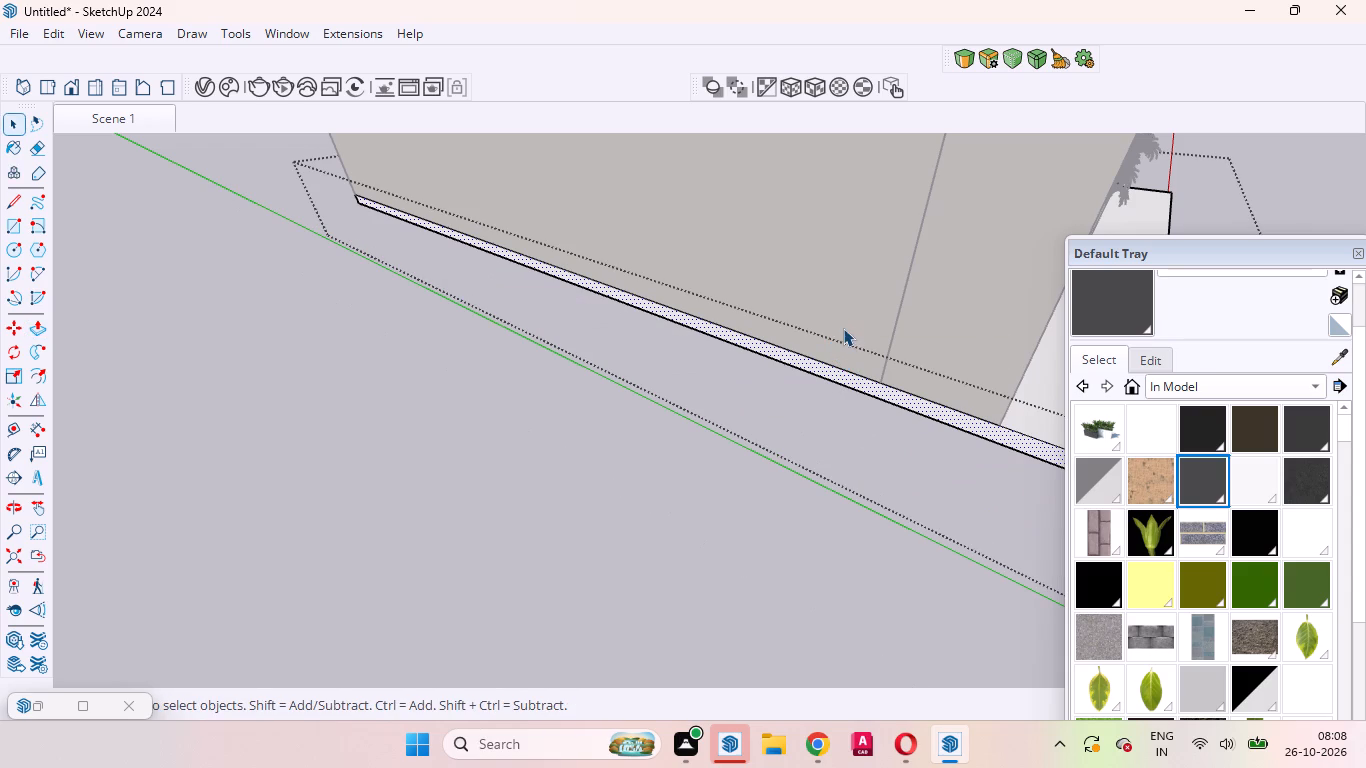
{"action": "left_click", "coordinate": [686, 383]}
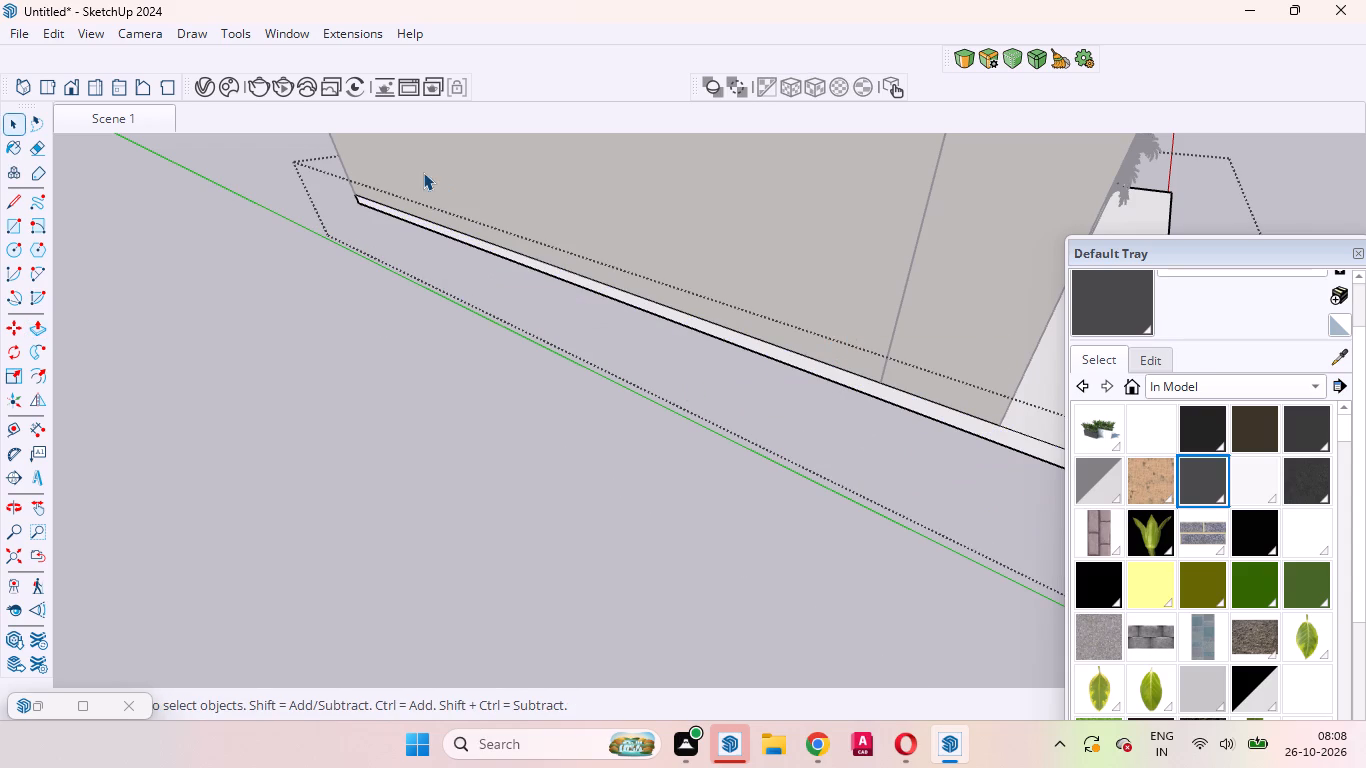
Pull the slab's planter-side face outward to the outer face of the boundary wall, and close the slab group in the Scene 1 view.
{"action": "left_click", "coordinate": [98, 117]}
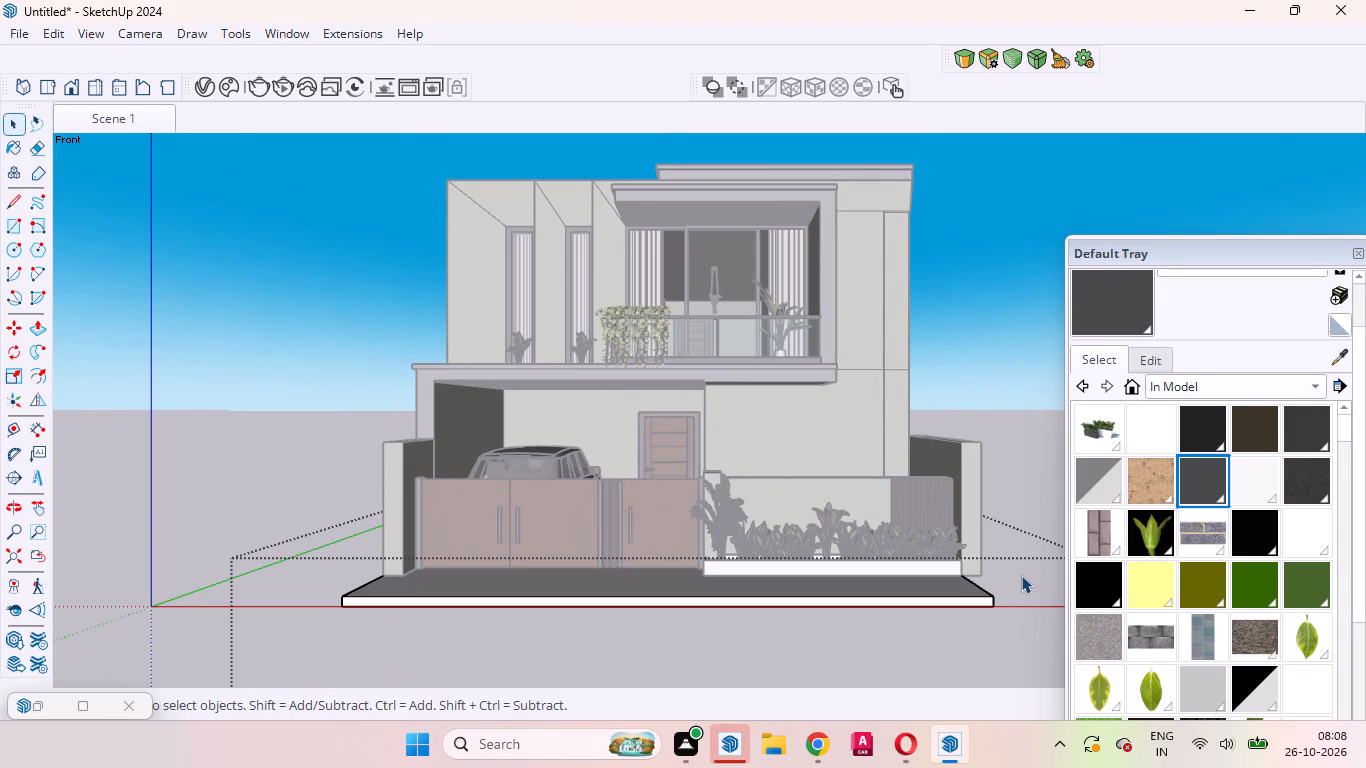
{"action": "scroll", "coordinate": [1021, 575], "scroll_direction": "up", "scroll_amount": 10}
{"action": "middle_click_drag", "start_coordinate": [1021, 575], "coordinate": [806, 527]}
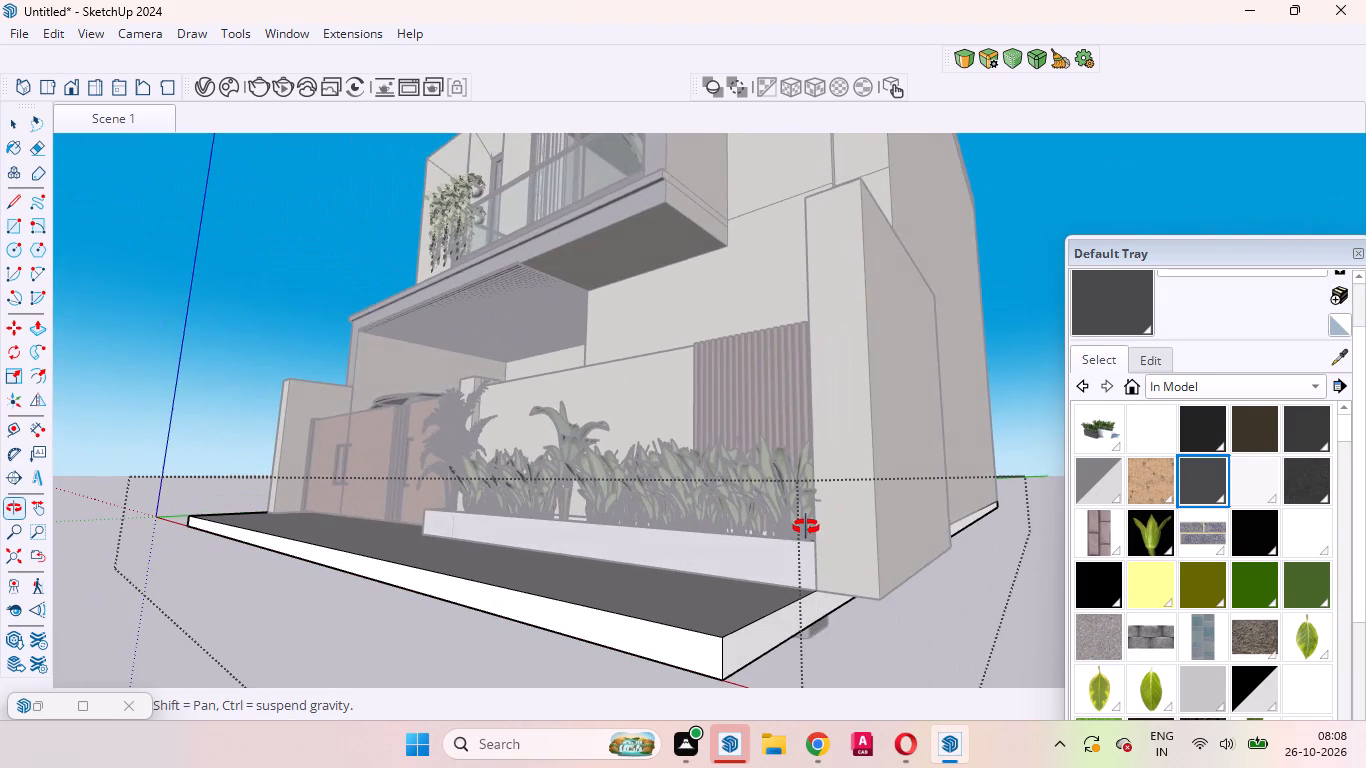
{"action": "middle_click_drag", "start_coordinate": [806, 527], "coordinate": [805, 527]}
{"action": "scroll", "coordinate": [821, 566], "scroll_direction": "up", "scroll_amount": 9}
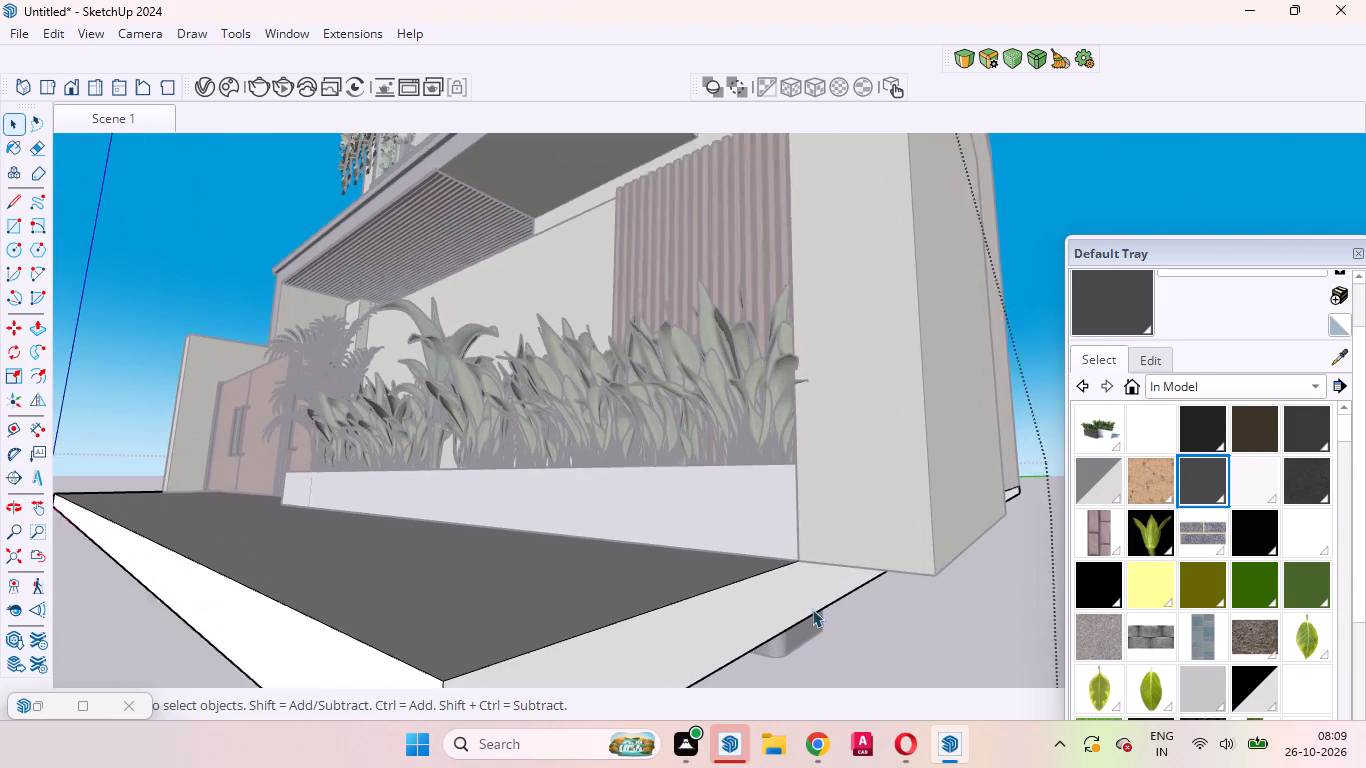
{"action": "middle_click", "coordinate": [821, 656]}
{"action": "scroll", "coordinate": [826, 655], "scroll_direction": "up", "scroll_amount": 1}
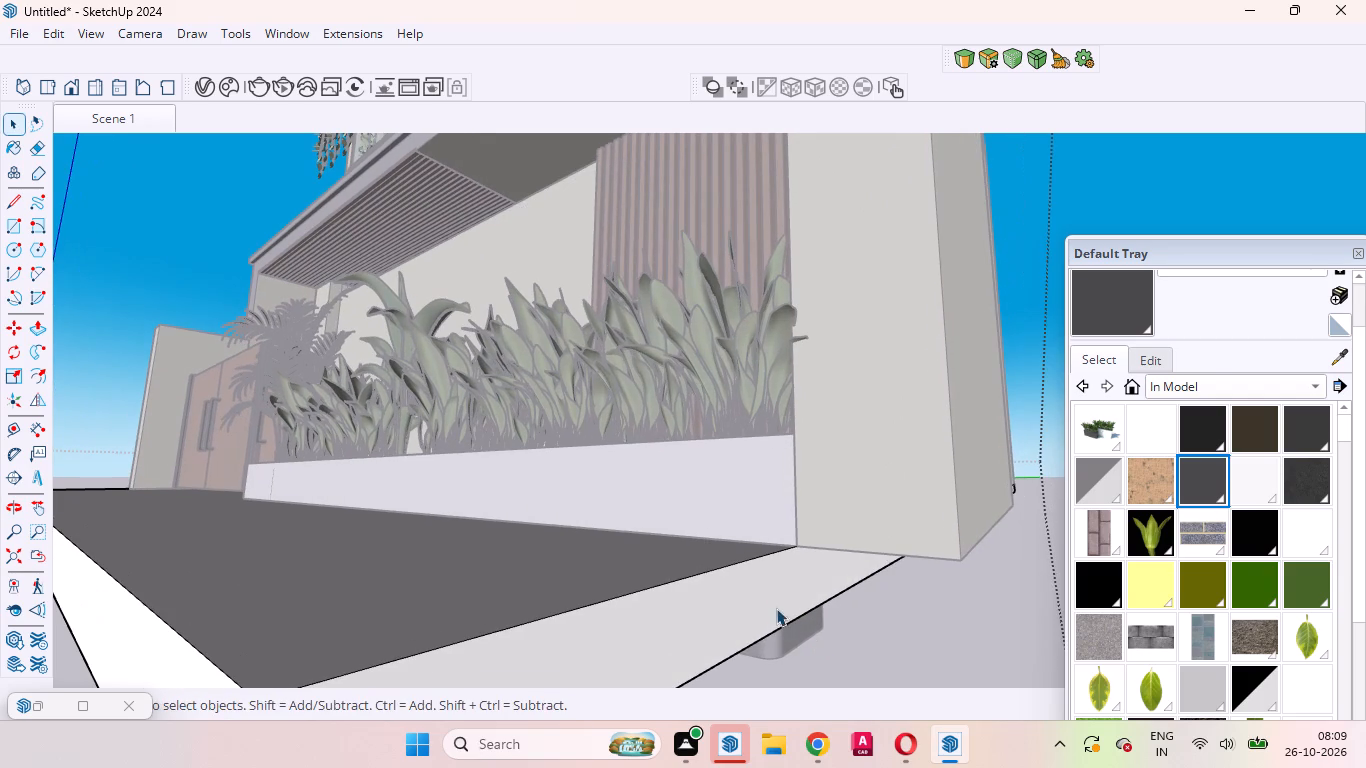
{"action": "left_click", "coordinate": [765, 600]}
{"action": "key", "text": "p"}
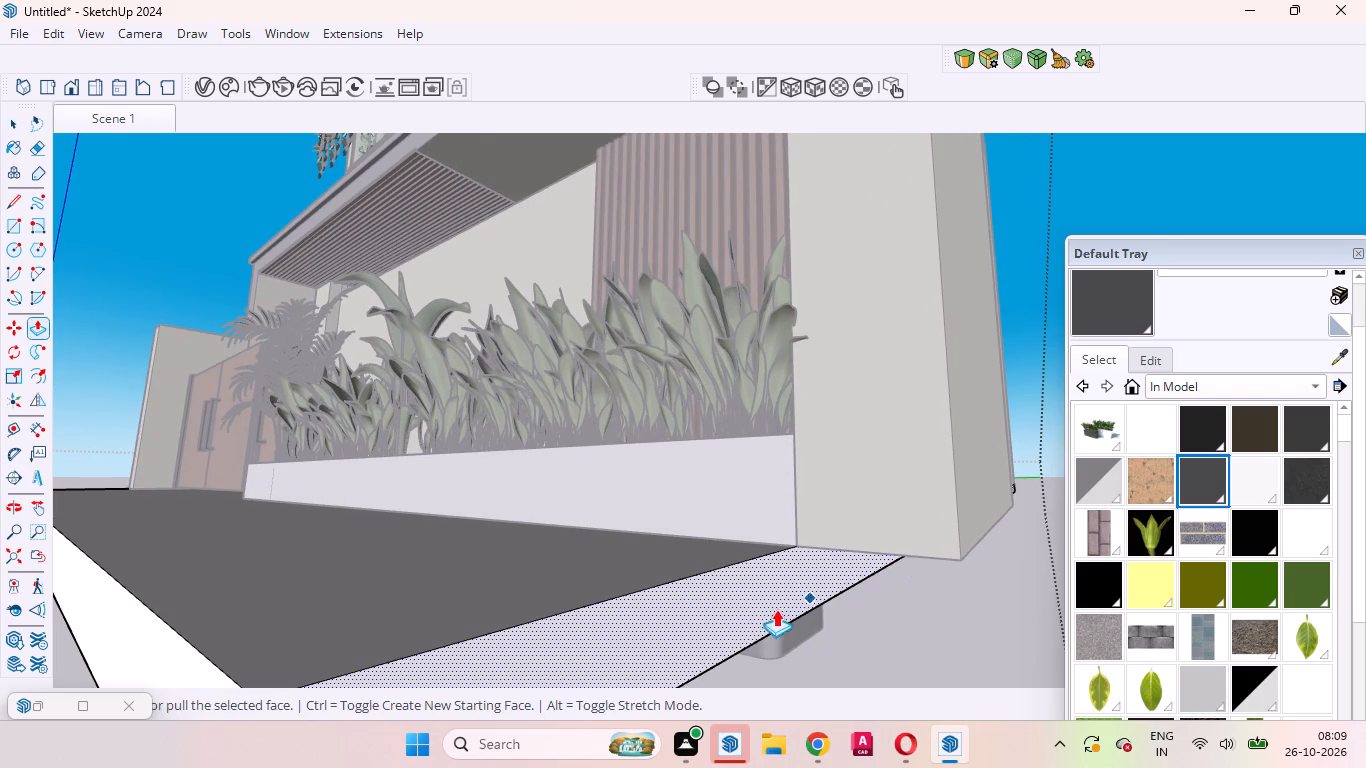
{"action": "left_click", "coordinate": [752, 605]}
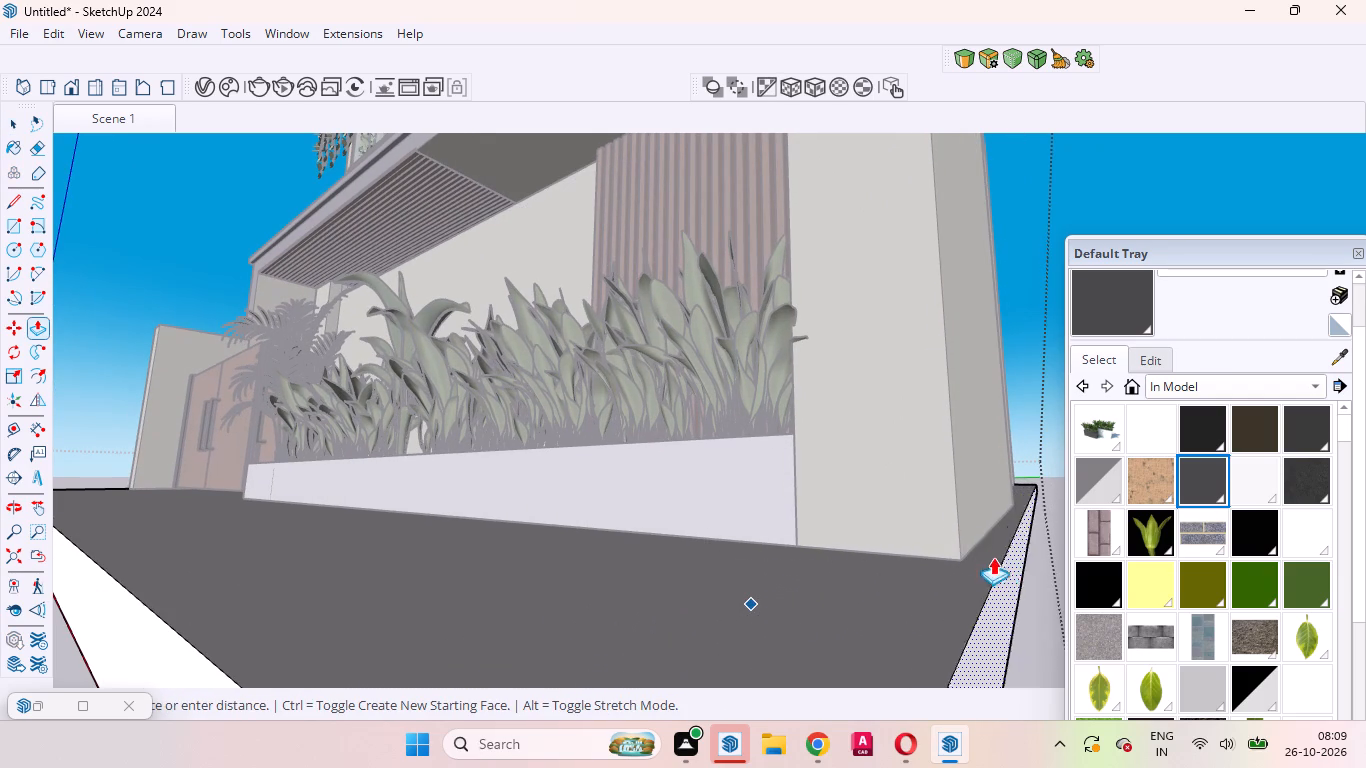
{"action": "left_click", "coordinate": [976, 515]}
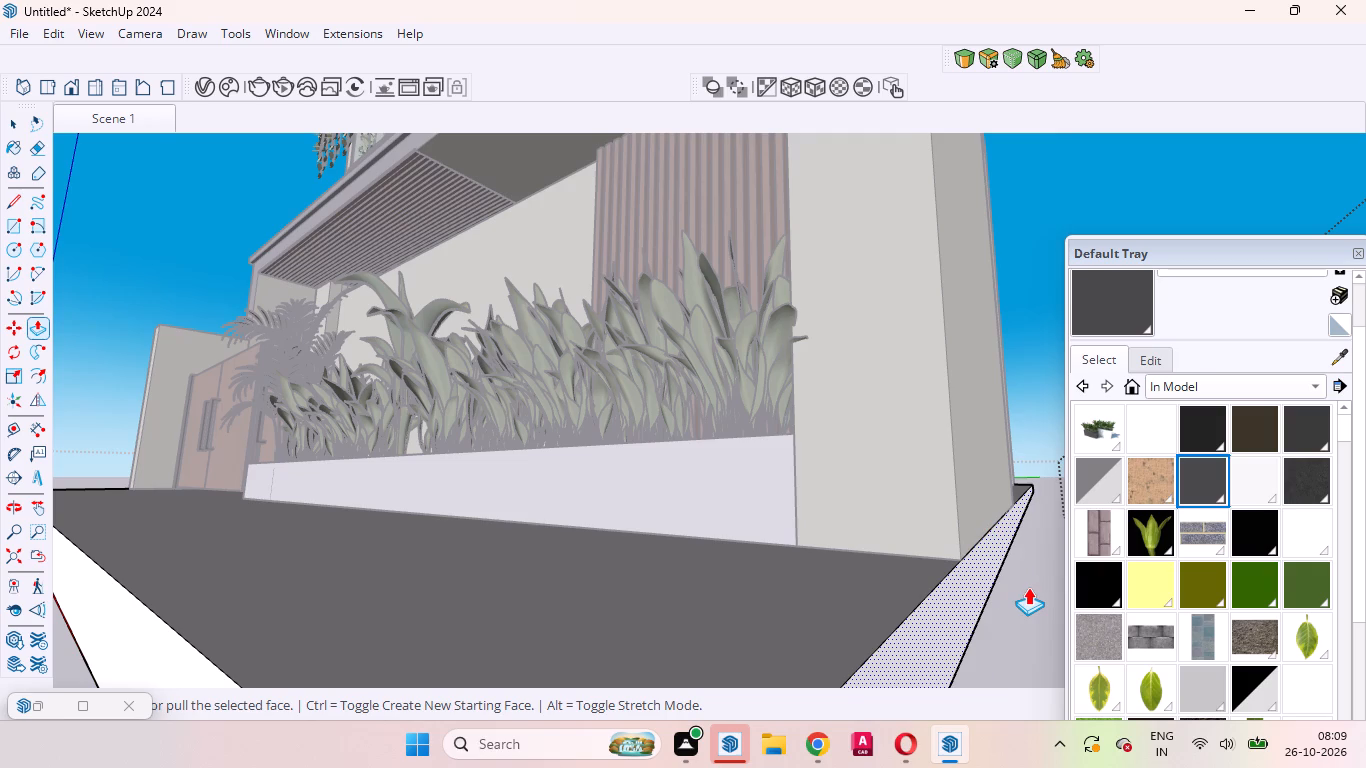
{"action": "key", "text": "space"}
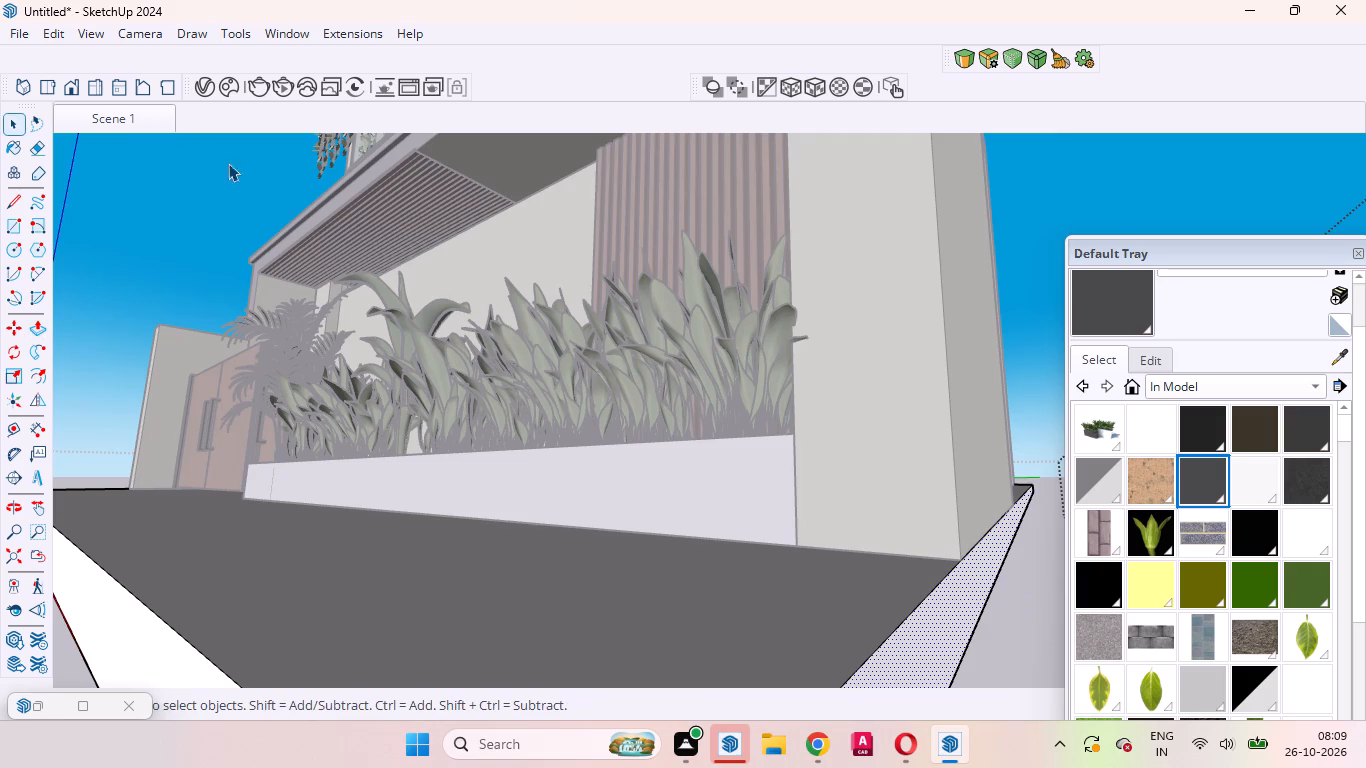
{"action": "left_click", "coordinate": [122, 127]}
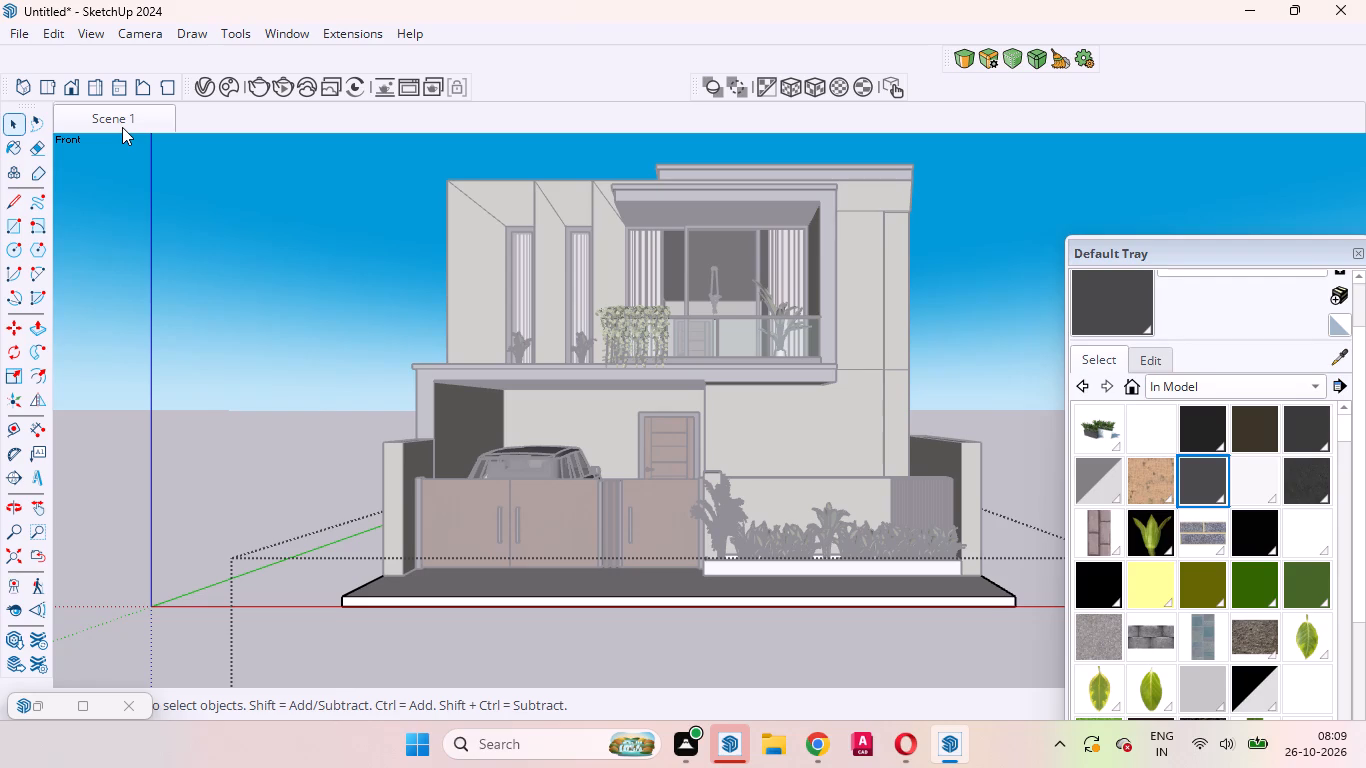
{"action": "left_click", "coordinate": [0, 257]}
{"action": "left_click", "coordinate": [209, 332]}
{"action": "left_click", "coordinate": [209, 332]}
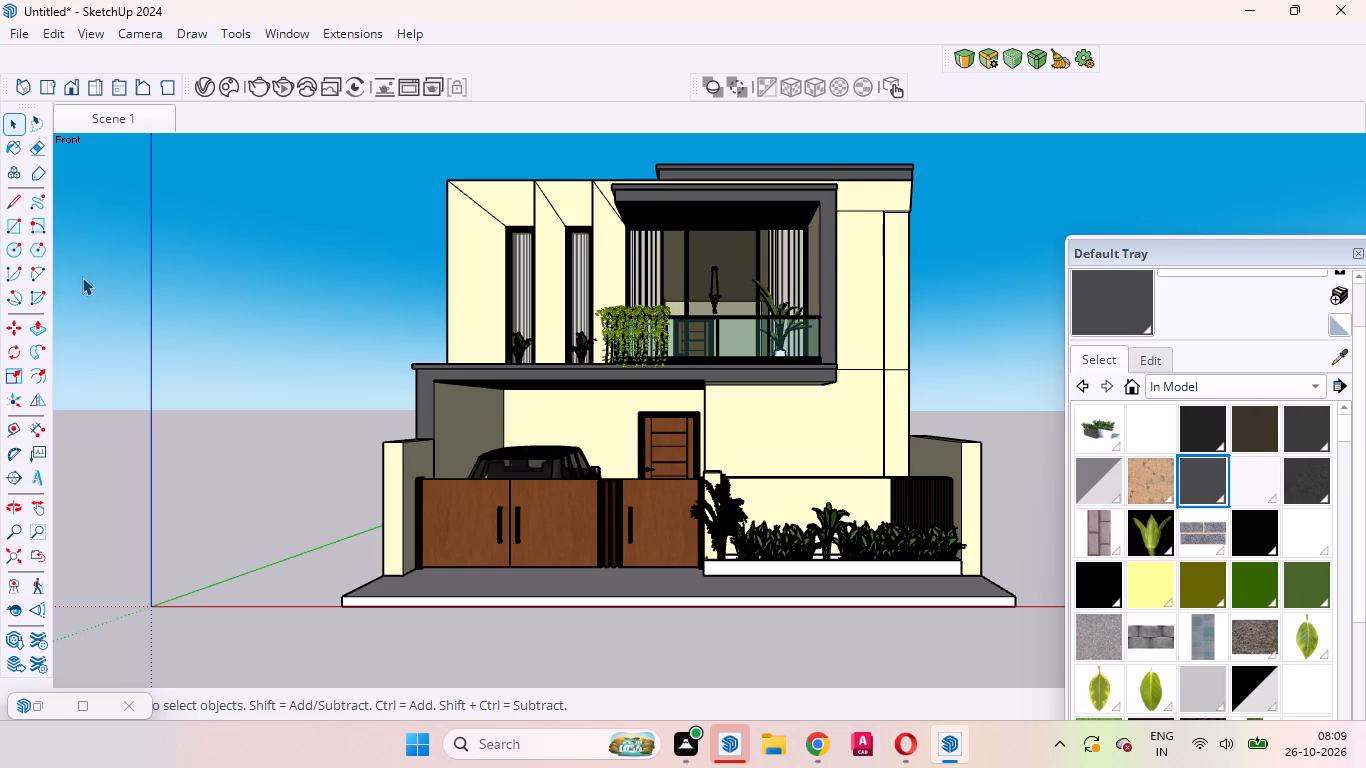
Draw a ground rectangle beside the gate-side wall, from the slab's rear bottom corner to the origin.
{"action": "left_click", "coordinate": [15, 231]}
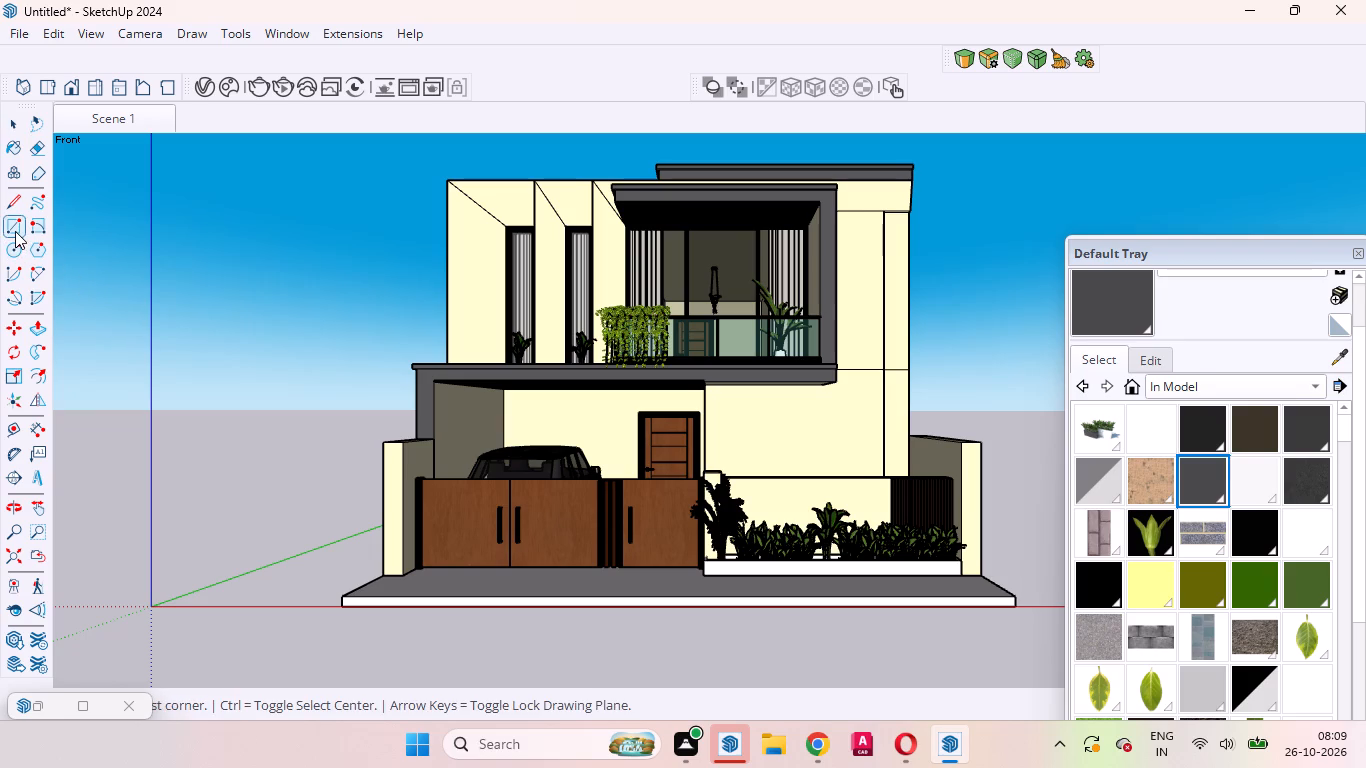
{"action": "scroll", "coordinate": [27, 236], "scroll_direction": "down", "scroll_amount": 4}
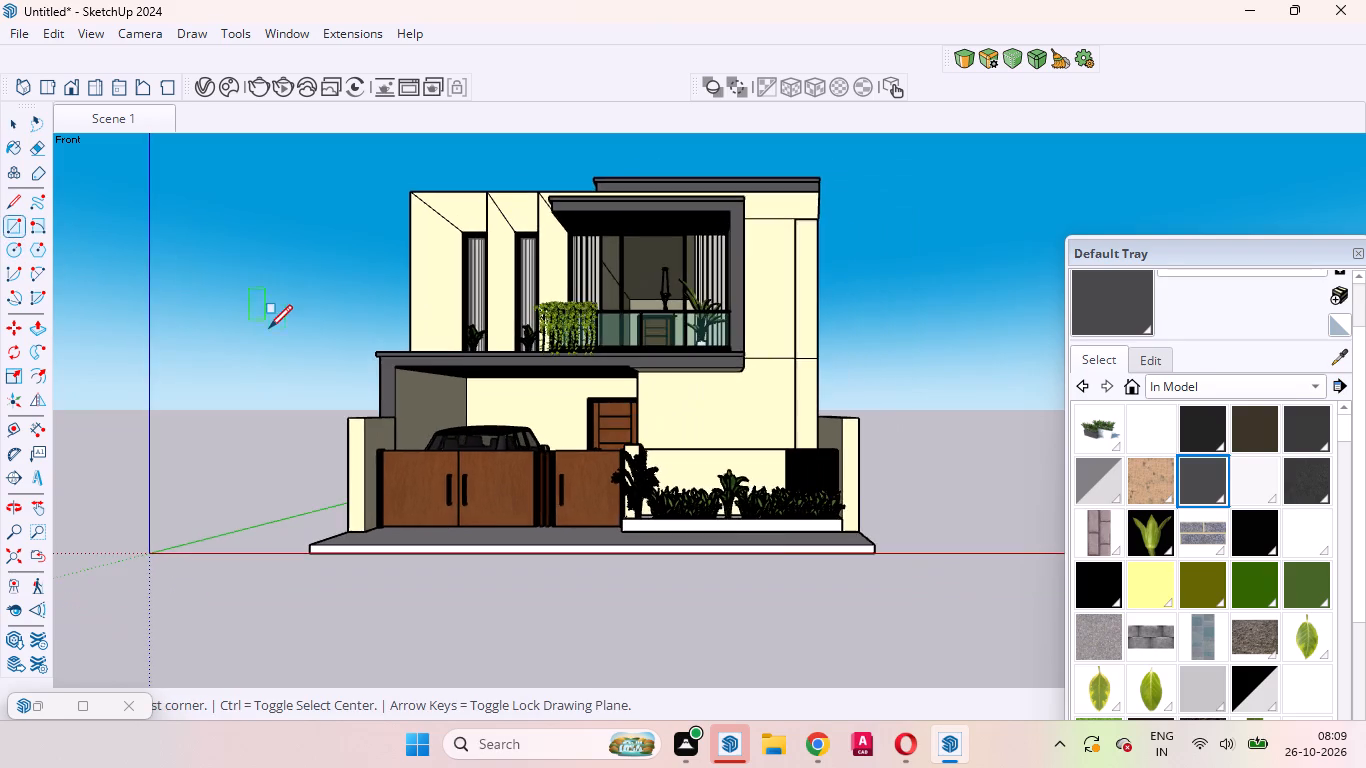
{"action": "scroll", "coordinate": [264, 368], "scroll_direction": "up", "scroll_amount": 5}
{"action": "middle_click_drag", "start_coordinate": [320, 436], "coordinate": [477, 455]}
{"action": "scroll", "coordinate": [477, 455], "scroll_direction": "up", "scroll_amount": 1}
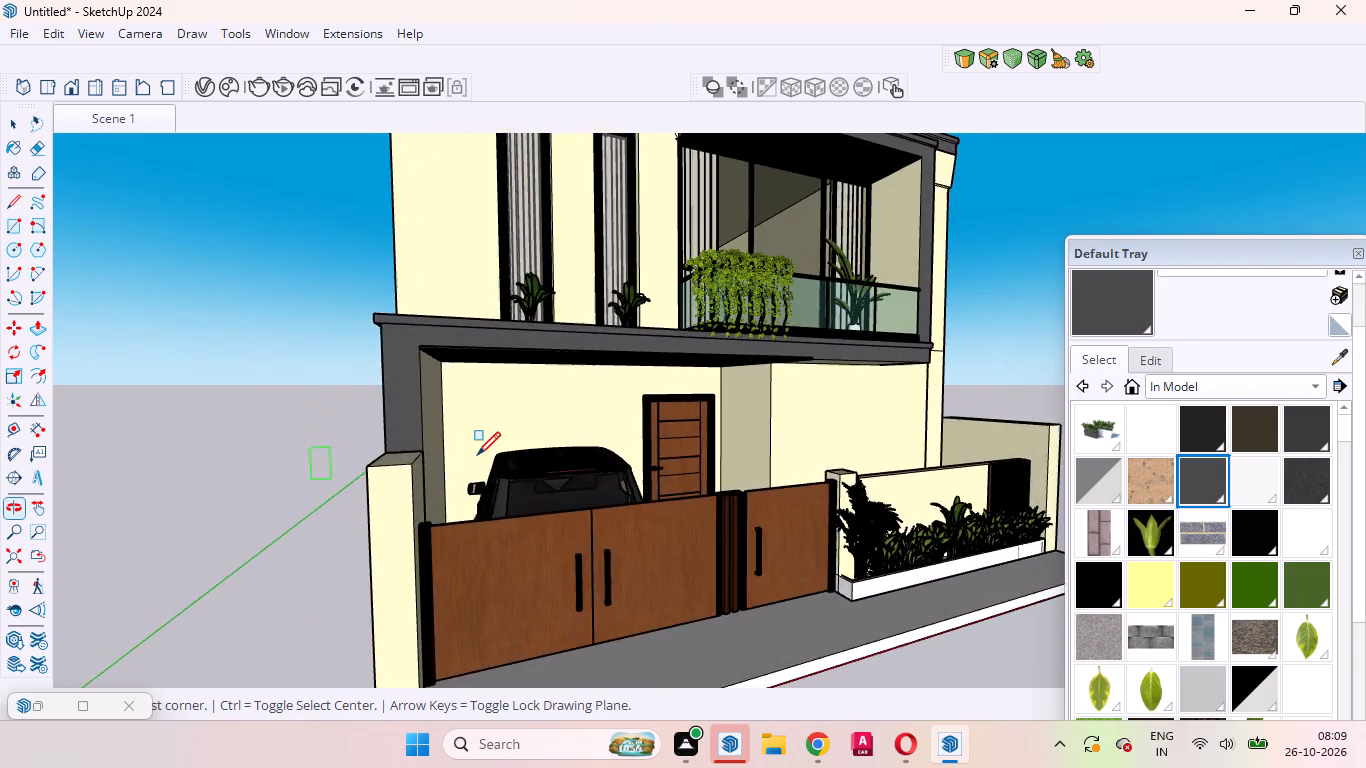
{"action": "scroll", "coordinate": [484, 452], "scroll_direction": "down", "scroll_amount": 12}
{"action": "scroll", "coordinate": [471, 522], "scroll_direction": "up", "scroll_amount": 8}
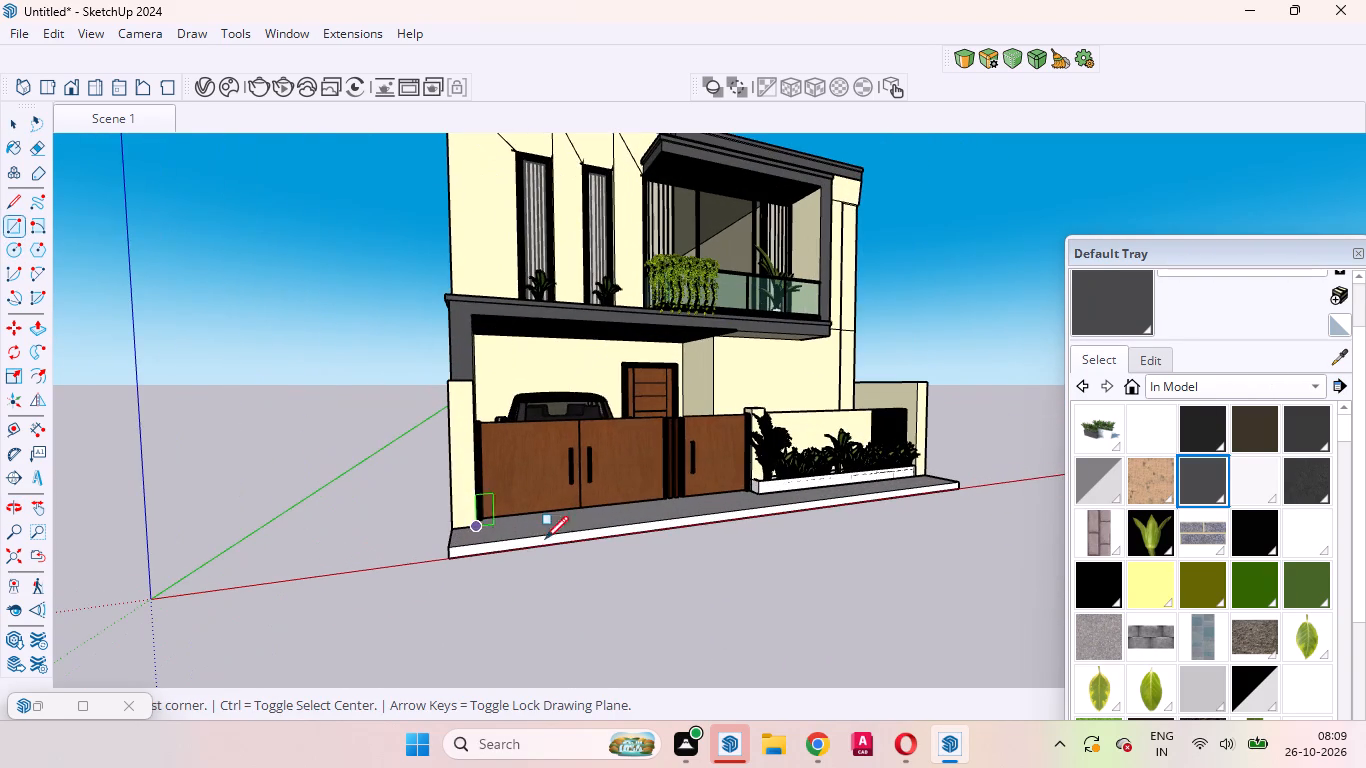
{"action": "scroll", "coordinate": [435, 554], "scroll_direction": "up", "scroll_amount": 1}
{"action": "middle_click_drag", "start_coordinate": [435, 554], "coordinate": [745, 555]}
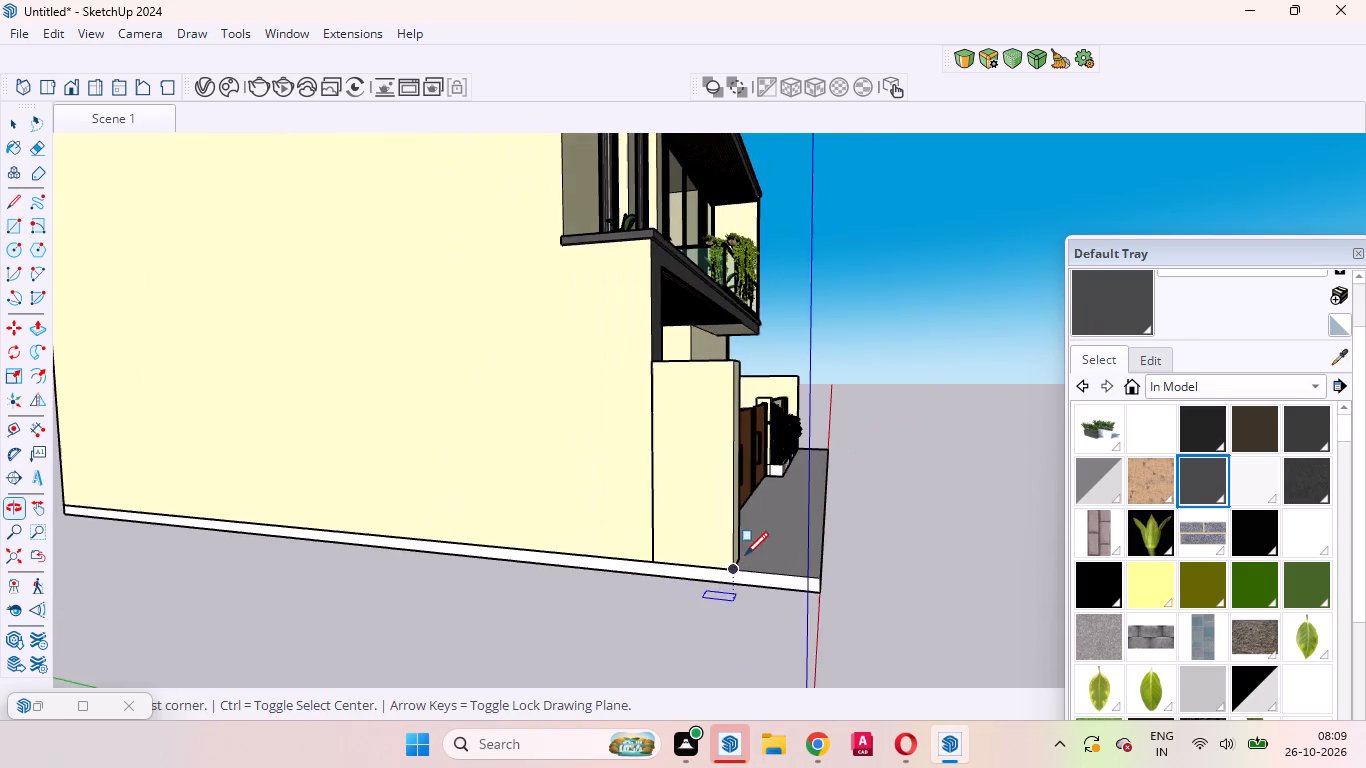
{"action": "scroll", "coordinate": [743, 548], "scroll_direction": "down", "scroll_amount": 10}
{"action": "scroll", "coordinate": [460, 572], "scroll_direction": "up", "scroll_amount": 5}
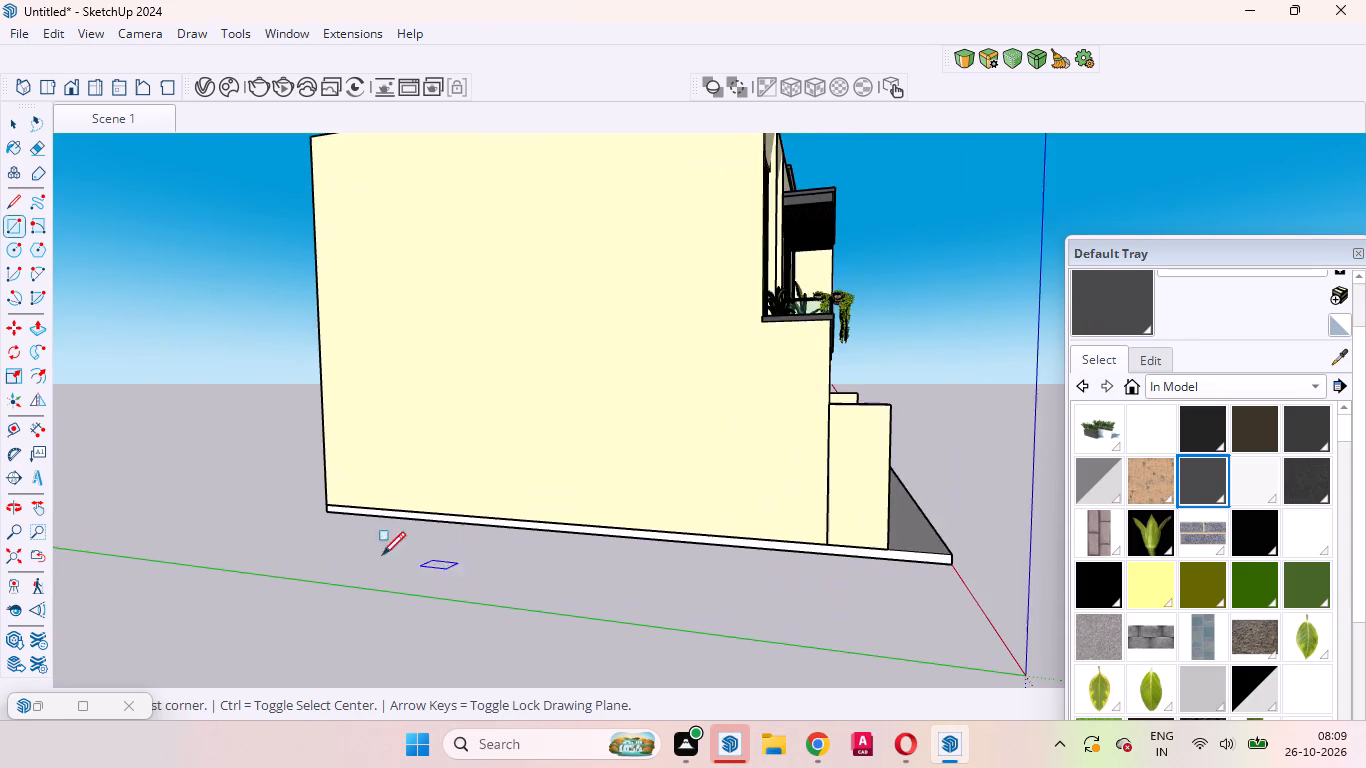
{"action": "scroll", "coordinate": [256, 533], "scroll_direction": "up", "scroll_amount": 11}
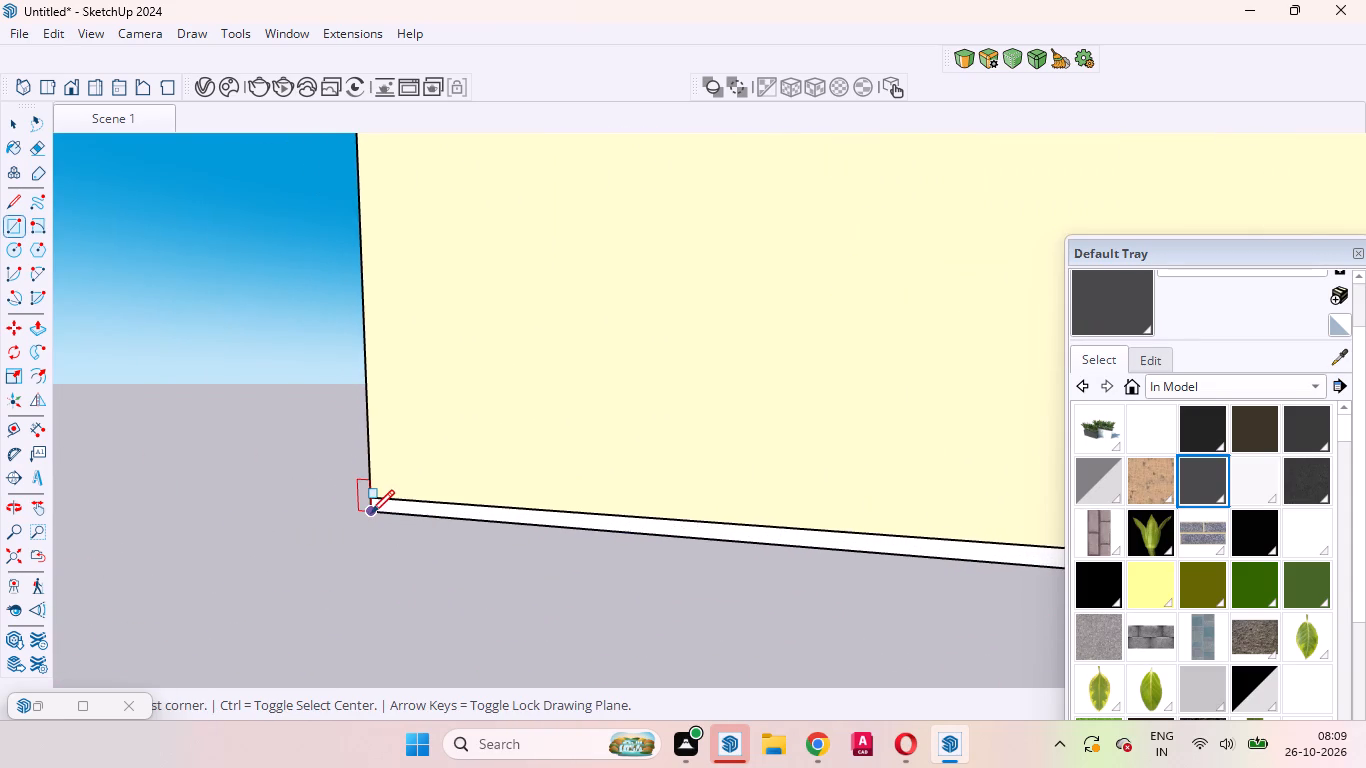
{"action": "left_click", "coordinate": [371, 513]}
{"action": "scroll", "coordinate": [347, 508], "scroll_direction": "down", "scroll_amount": 20}
{"action": "scroll", "coordinate": [347, 508], "scroll_direction": "down", "scroll_amount": 2}
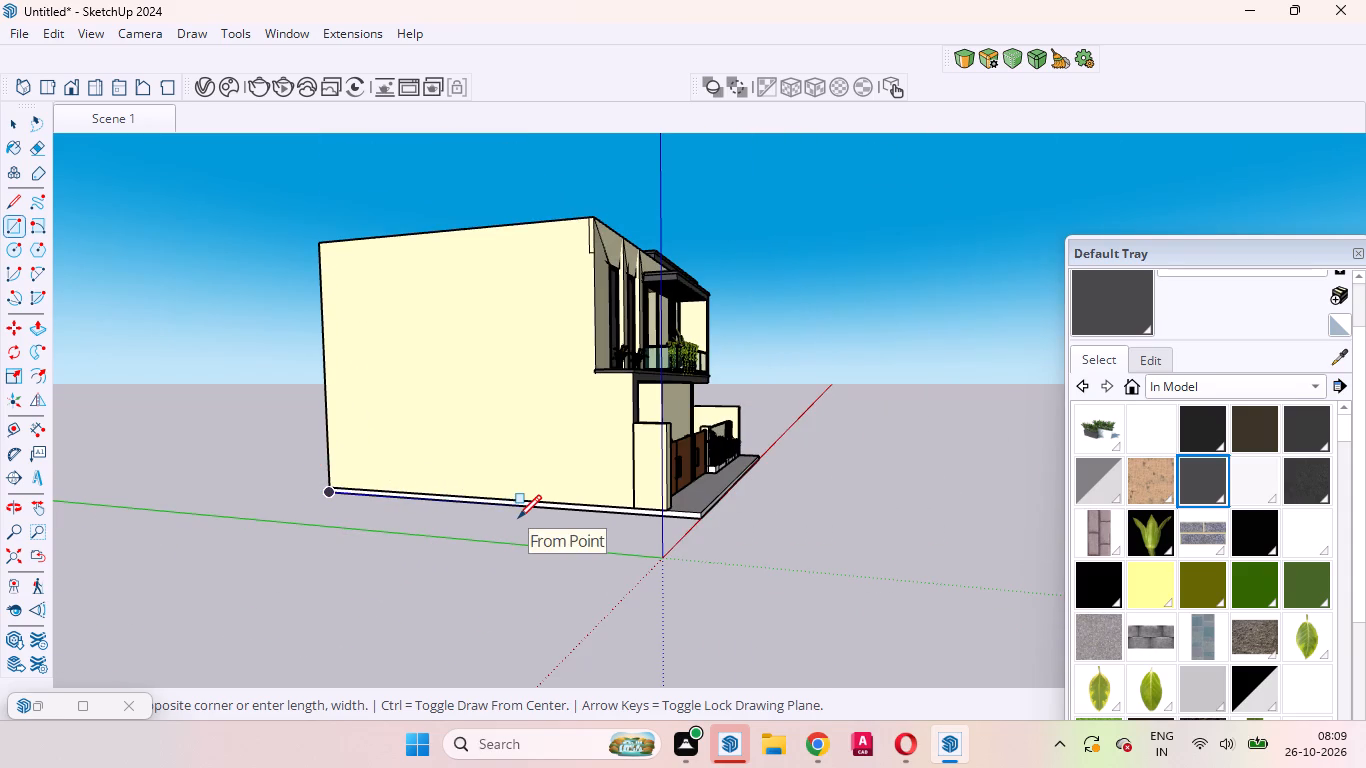
{"action": "left_click", "coordinate": [666, 563]}
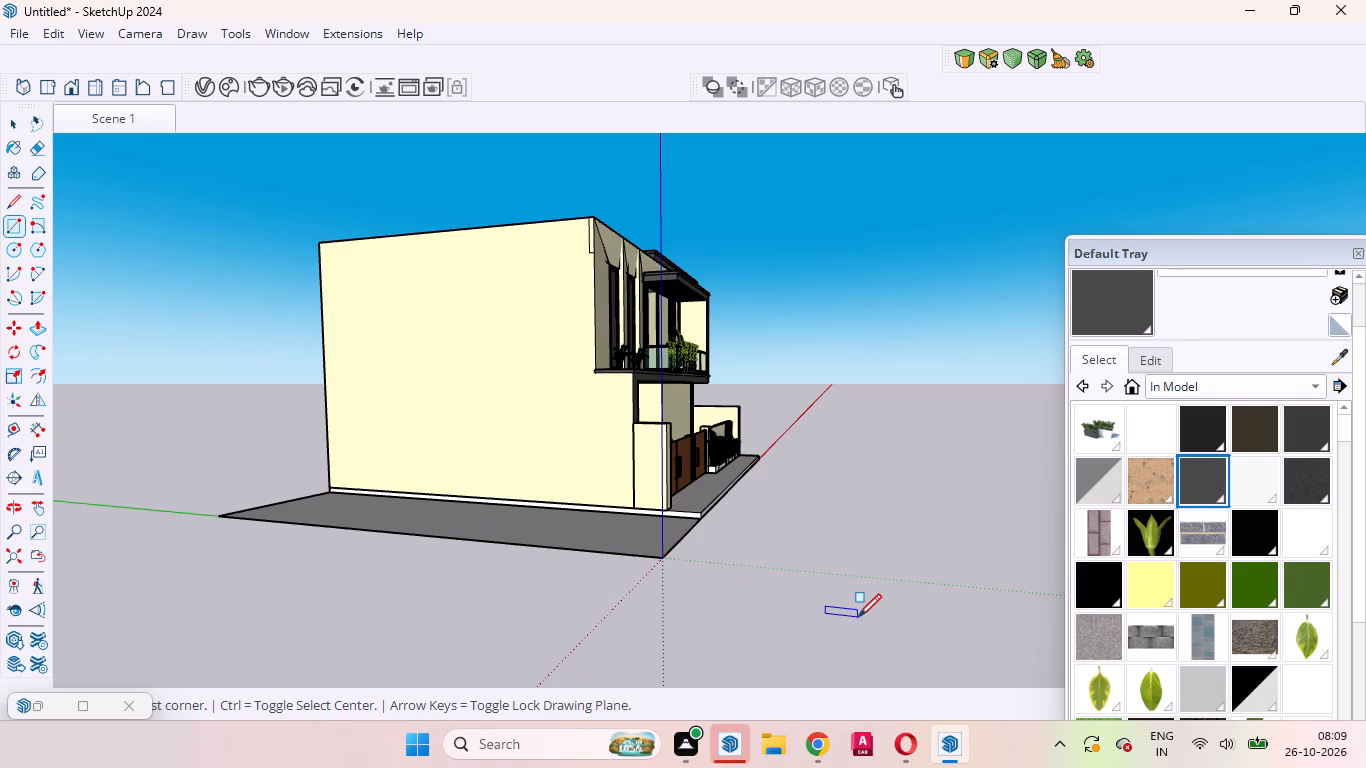
{"action": "key", "text": "space"}
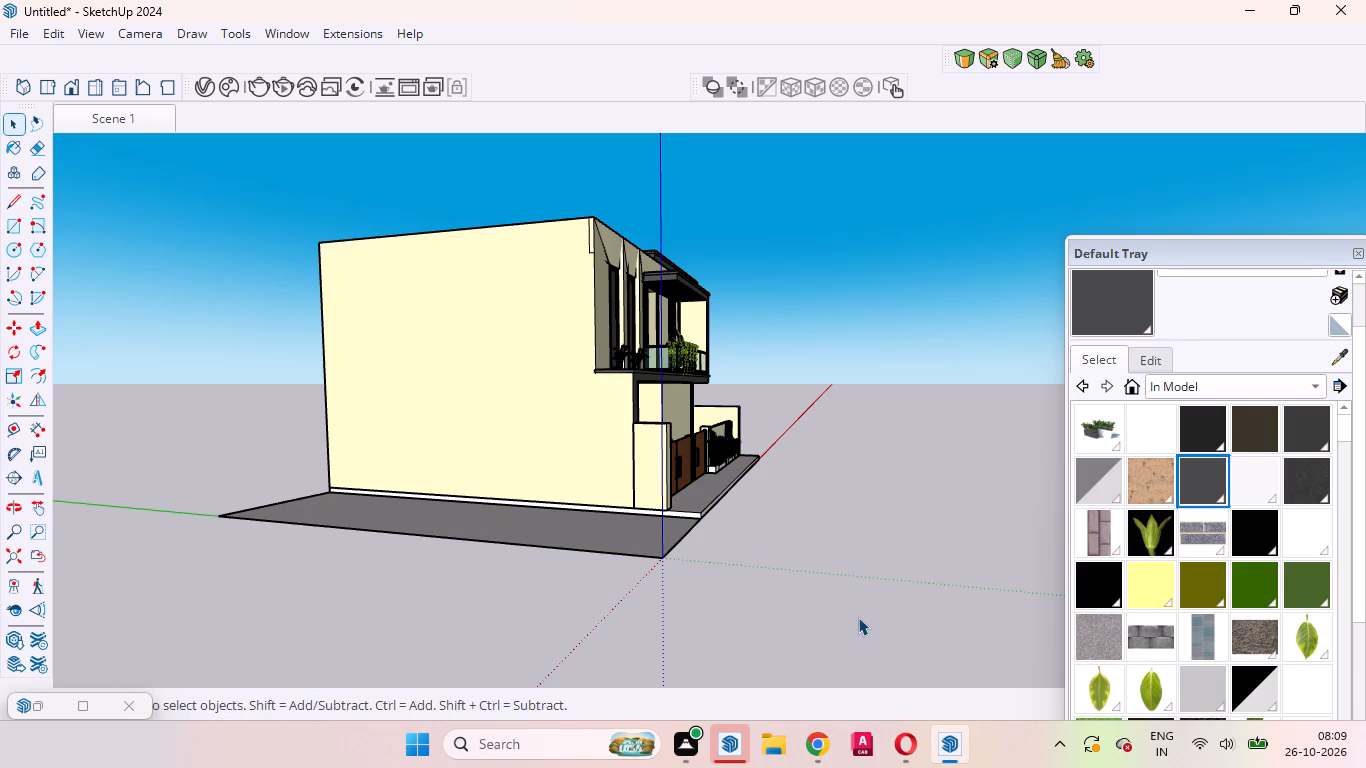
Examine the house, its slab and the new ground rectangle from the front and the planter side.
{"action": "scroll", "coordinate": [858, 617], "scroll_direction": "down", "scroll_amount": 4}
{"action": "middle_click_drag", "start_coordinate": [858, 617], "coordinate": [507, 636]}
{"action": "scroll", "coordinate": [549, 580], "scroll_direction": "up", "scroll_amount": 9}
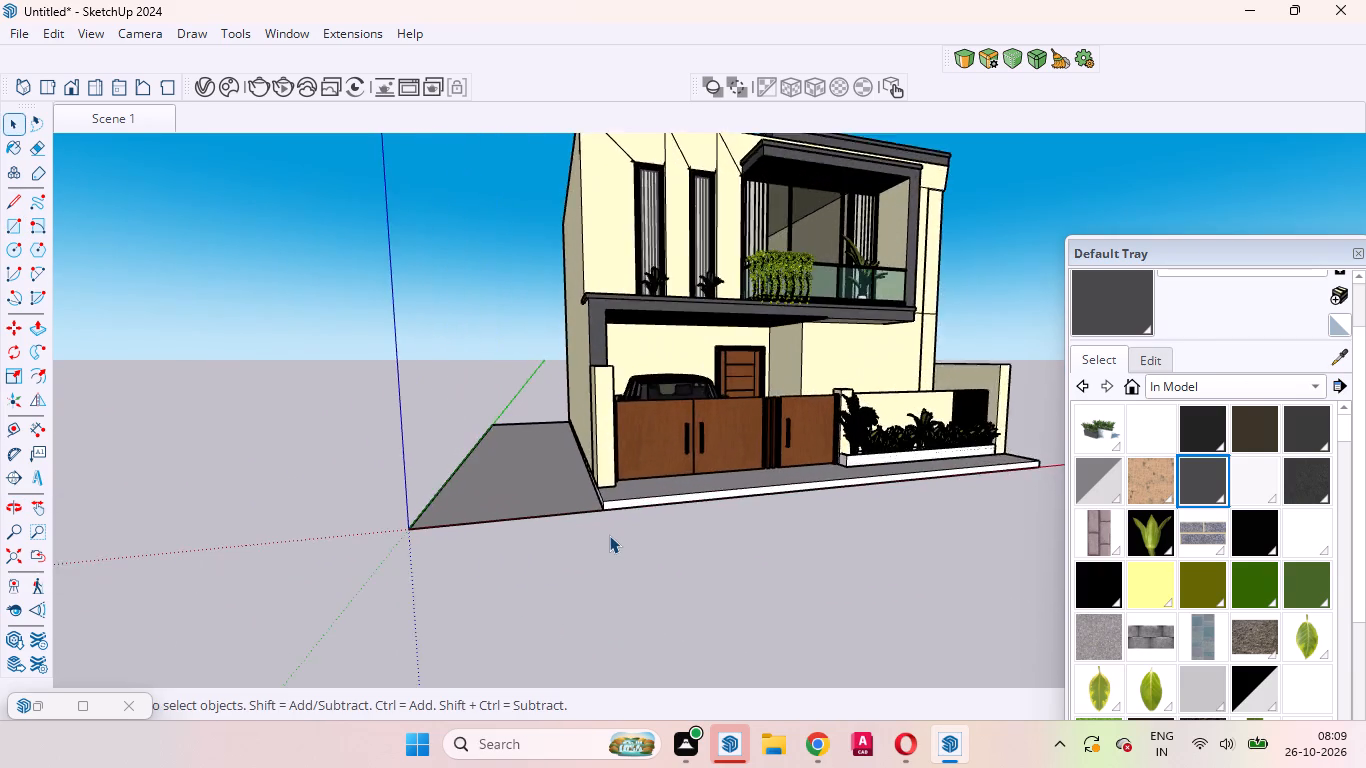
{"action": "scroll", "coordinate": [609, 535], "scroll_direction": "up", "scroll_amount": 10}
{"action": "middle_click_drag", "start_coordinate": [609, 535], "coordinate": [488, 559]}
{"action": "scroll", "coordinate": [488, 559], "scroll_direction": "down", "scroll_amount": 3}
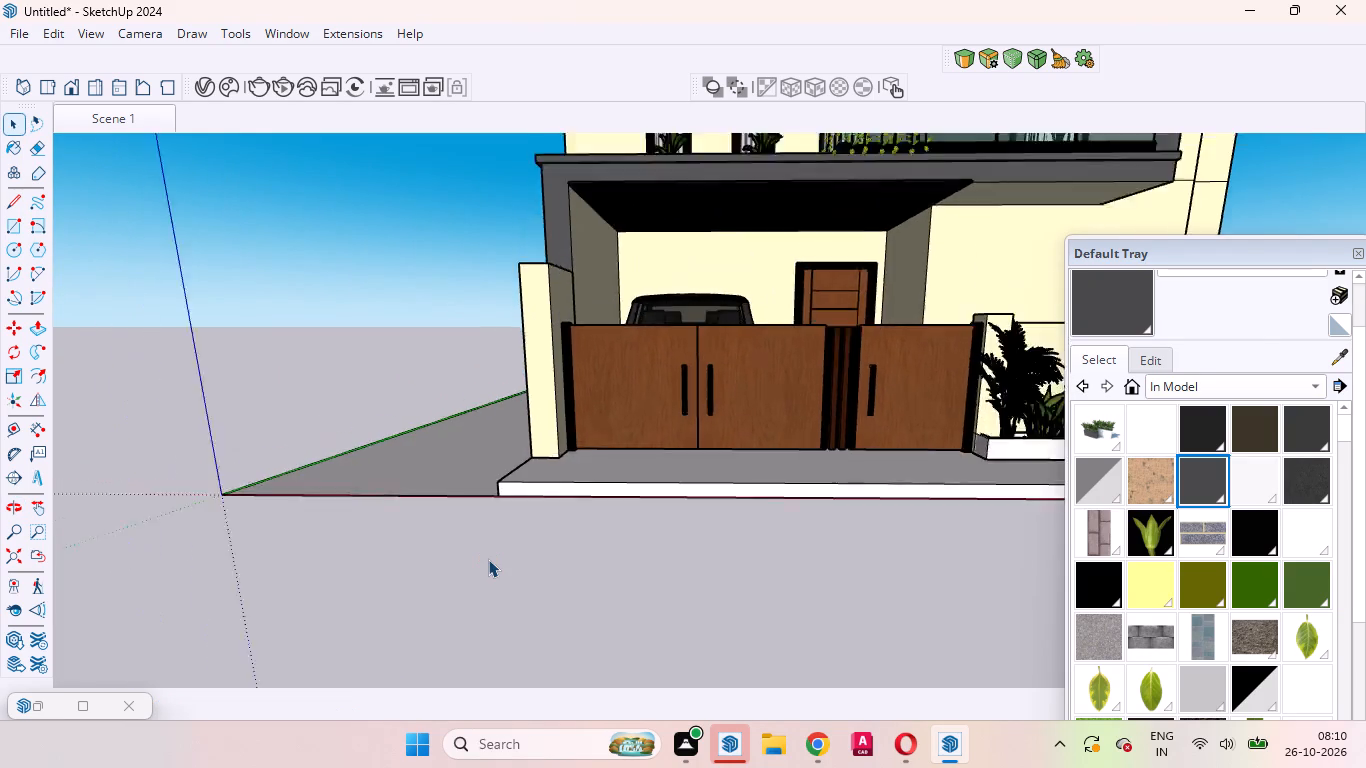
{"action": "scroll", "coordinate": [488, 559], "scroll_direction": "down", "scroll_amount": 20}
{"action": "scroll", "coordinate": [488, 559], "scroll_direction": "down", "scroll_amount": 6}
{"action": "scroll", "coordinate": [583, 554], "scroll_direction": "up", "scroll_amount": 4}
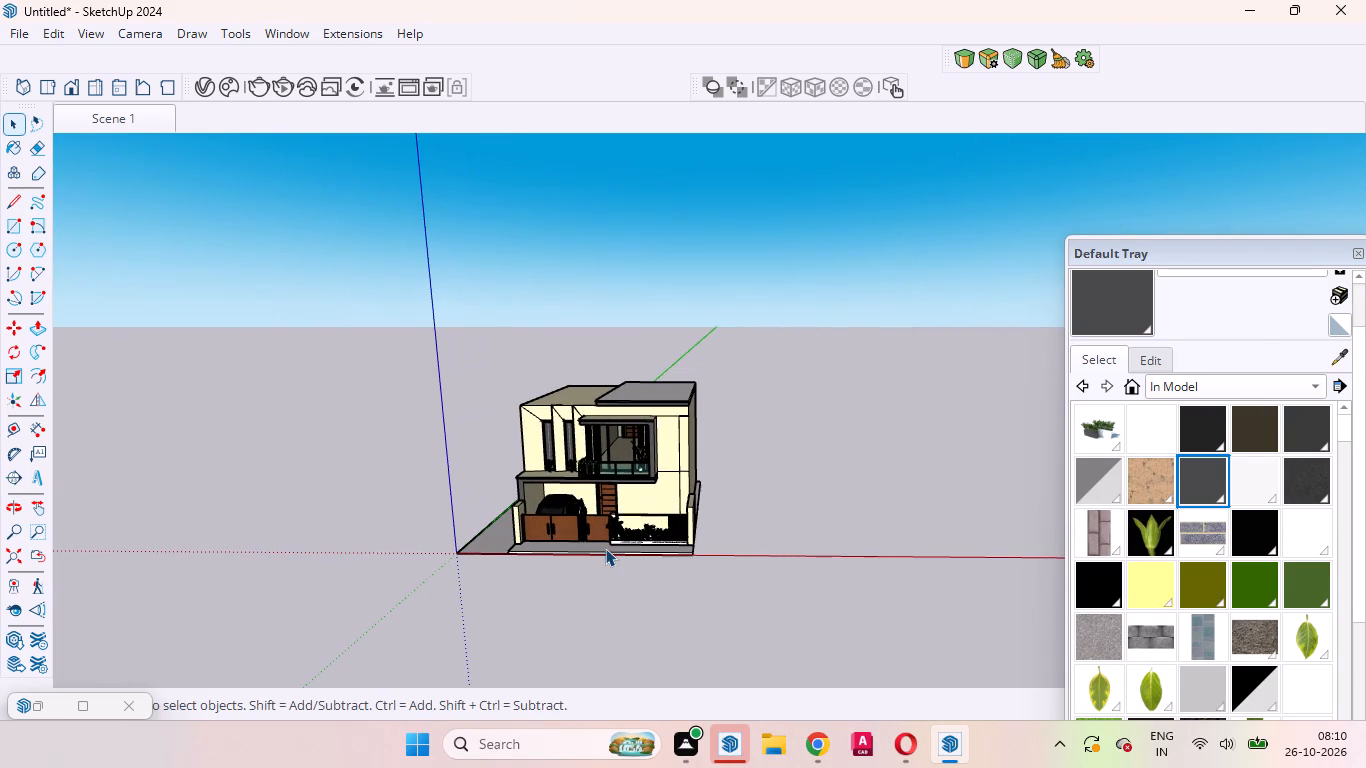
{"action": "scroll", "coordinate": [708, 568], "scroll_direction": "up", "scroll_amount": 6}
{"action": "middle_click_drag", "start_coordinate": [720, 555], "coordinate": [545, 583]}
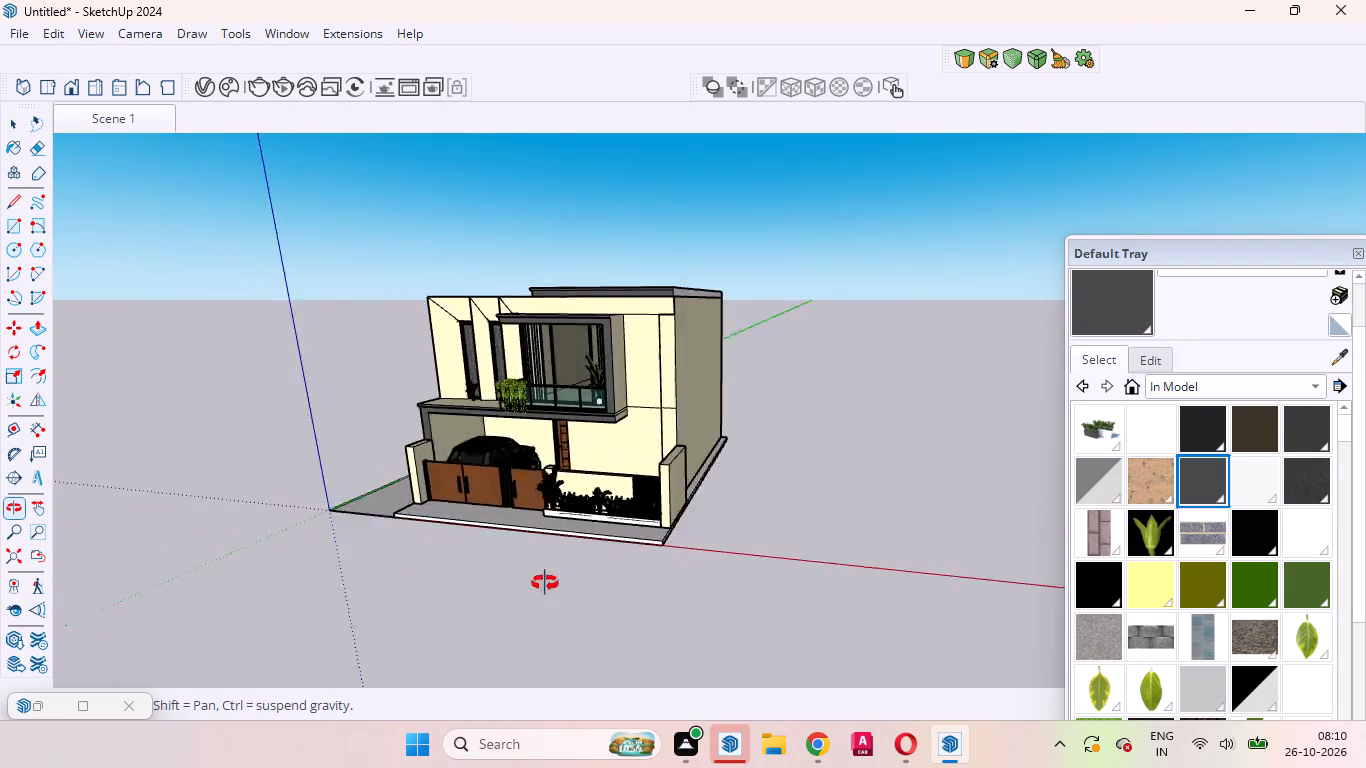
{"action": "middle_click_drag", "start_coordinate": [545, 583], "coordinate": [395, 582]}
{"action": "left_click_drag", "start_coordinate": [457, 560], "coordinate": [666, 547]}
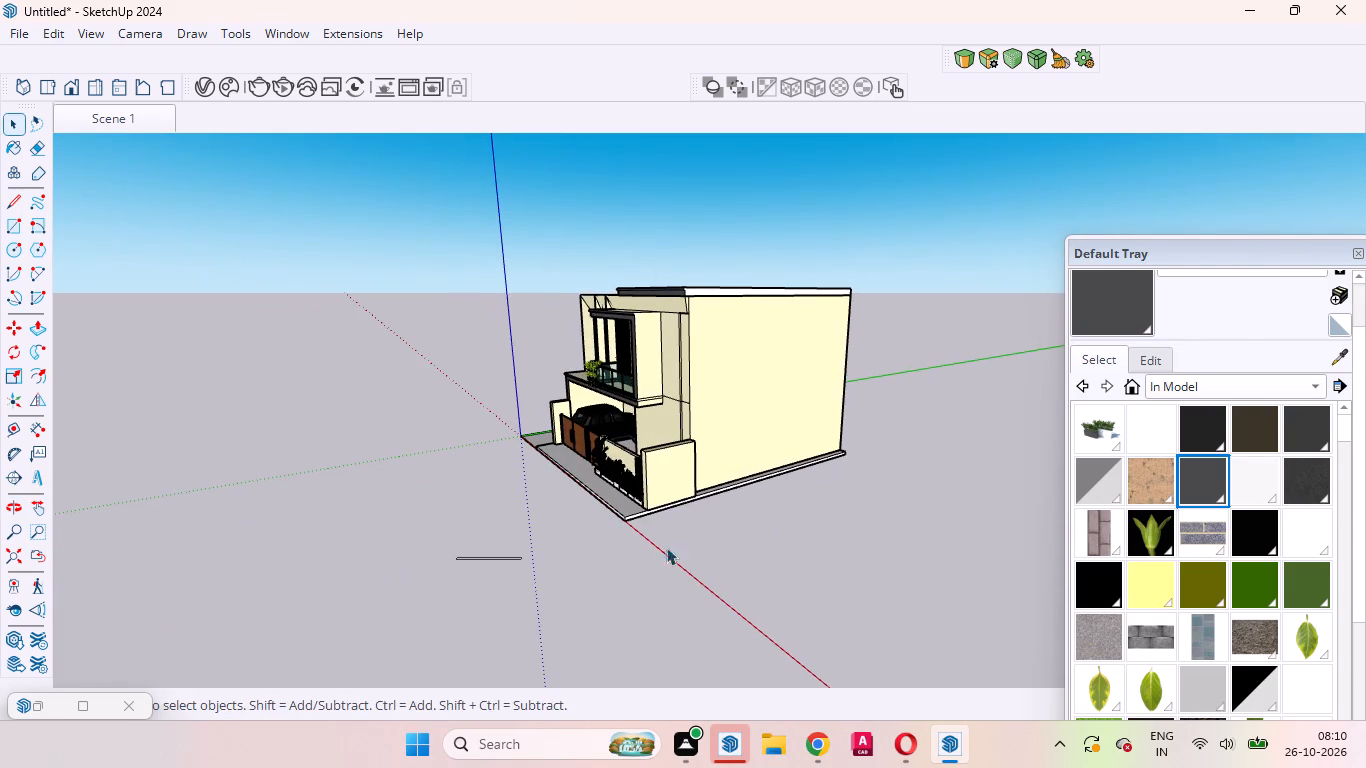
{"action": "left_click_drag", "start_coordinate": [666, 547], "coordinate": [646, 585]}
{"action": "key", "text": "space"}
Paint the gate-side ground rectangle with the bright green grass material from the Landscaping, Fencing and Vegetation collection.
{"action": "left_click", "coordinate": [1320, 387]}
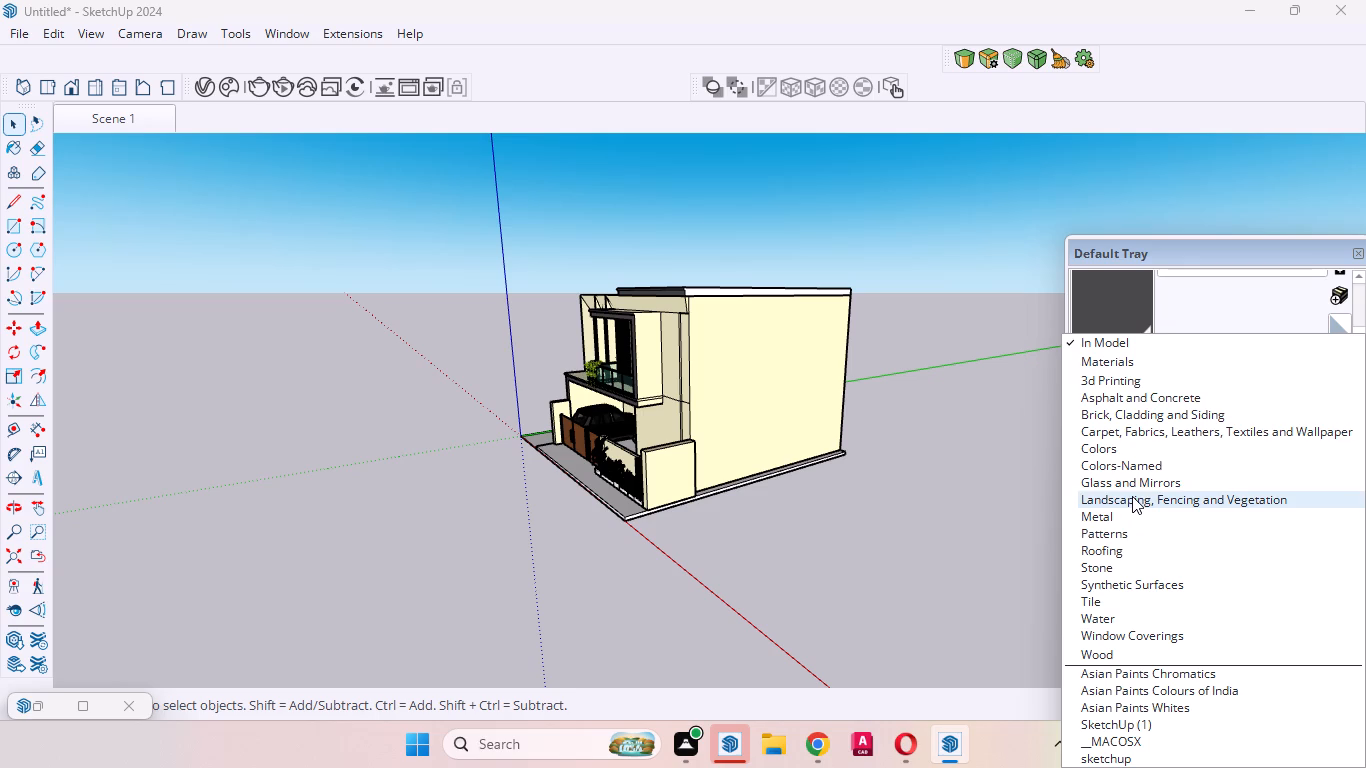
{"action": "left_click", "coordinate": [1132, 496]}
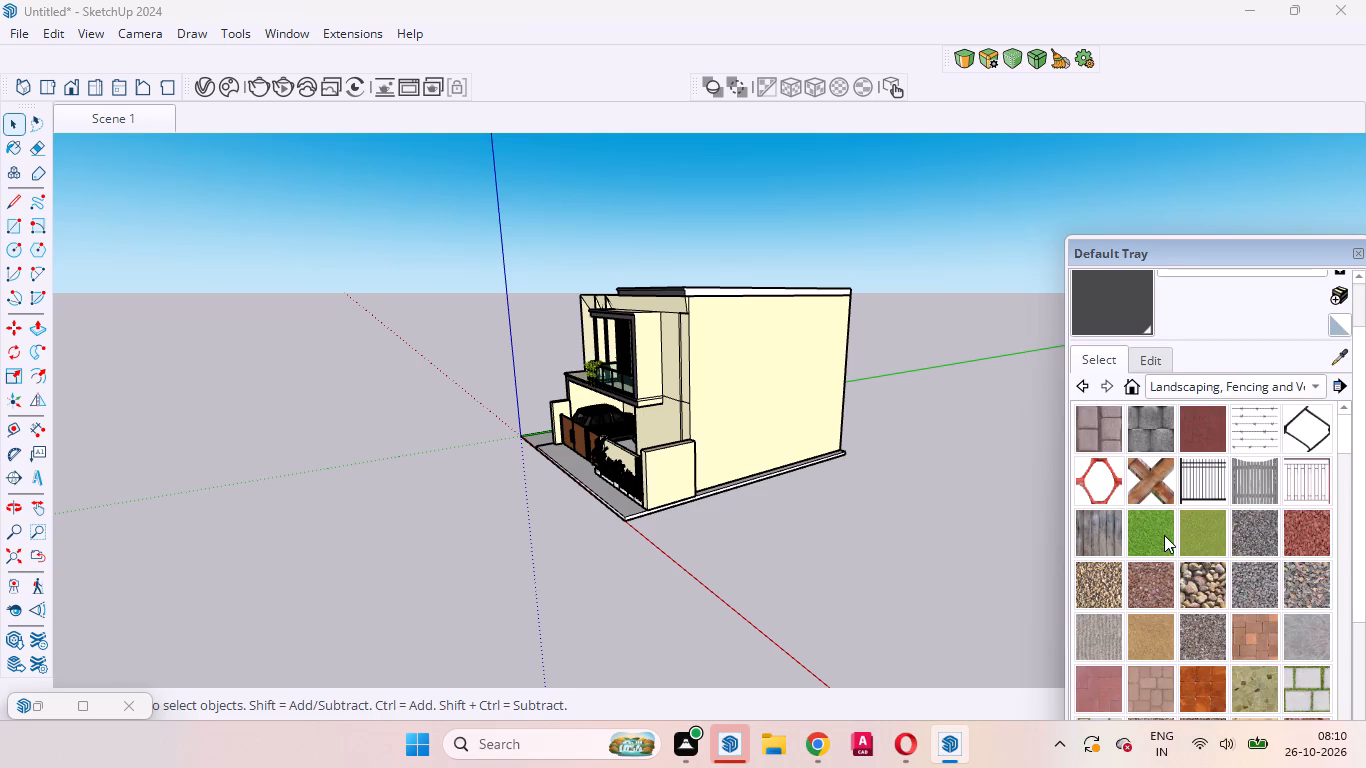
{"action": "left_click", "coordinate": [1164, 535]}
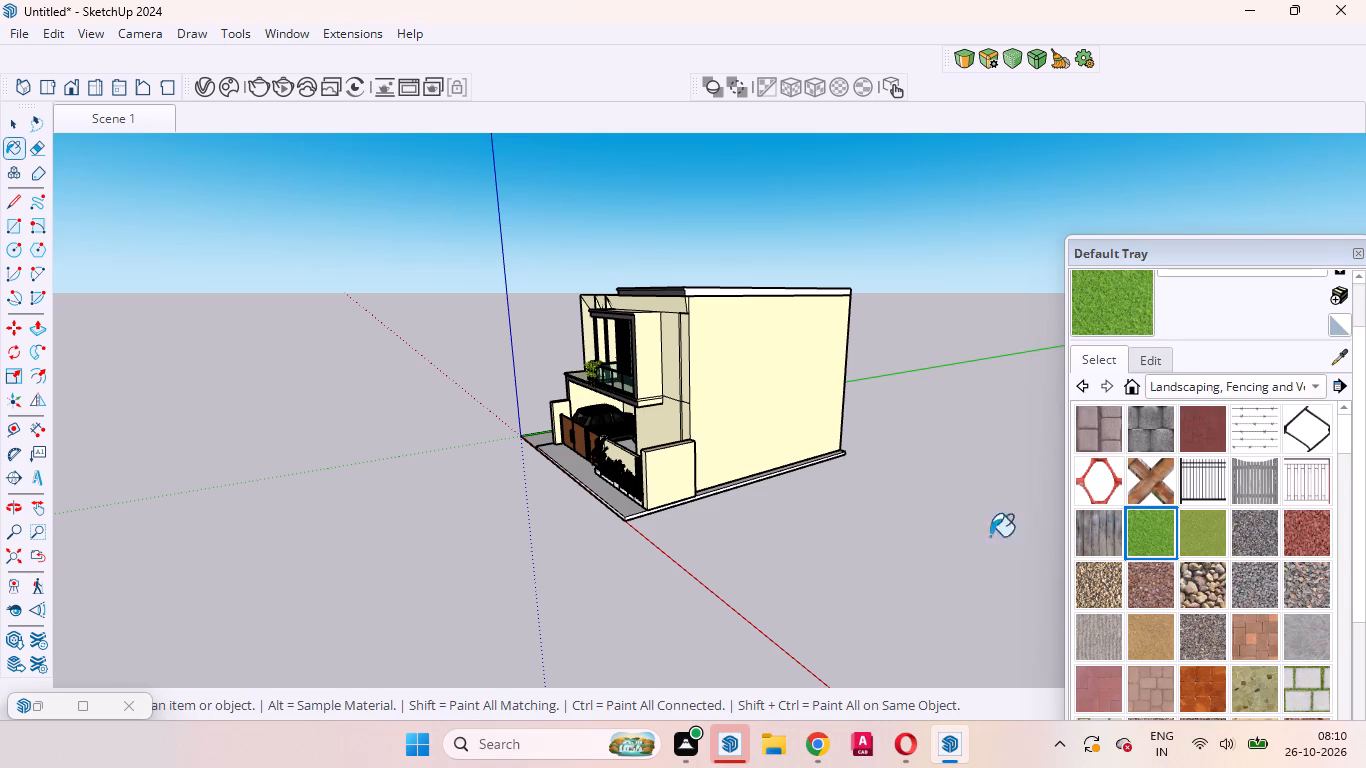
{"action": "scroll", "coordinate": [648, 463], "scroll_direction": "up", "scroll_amount": 14}
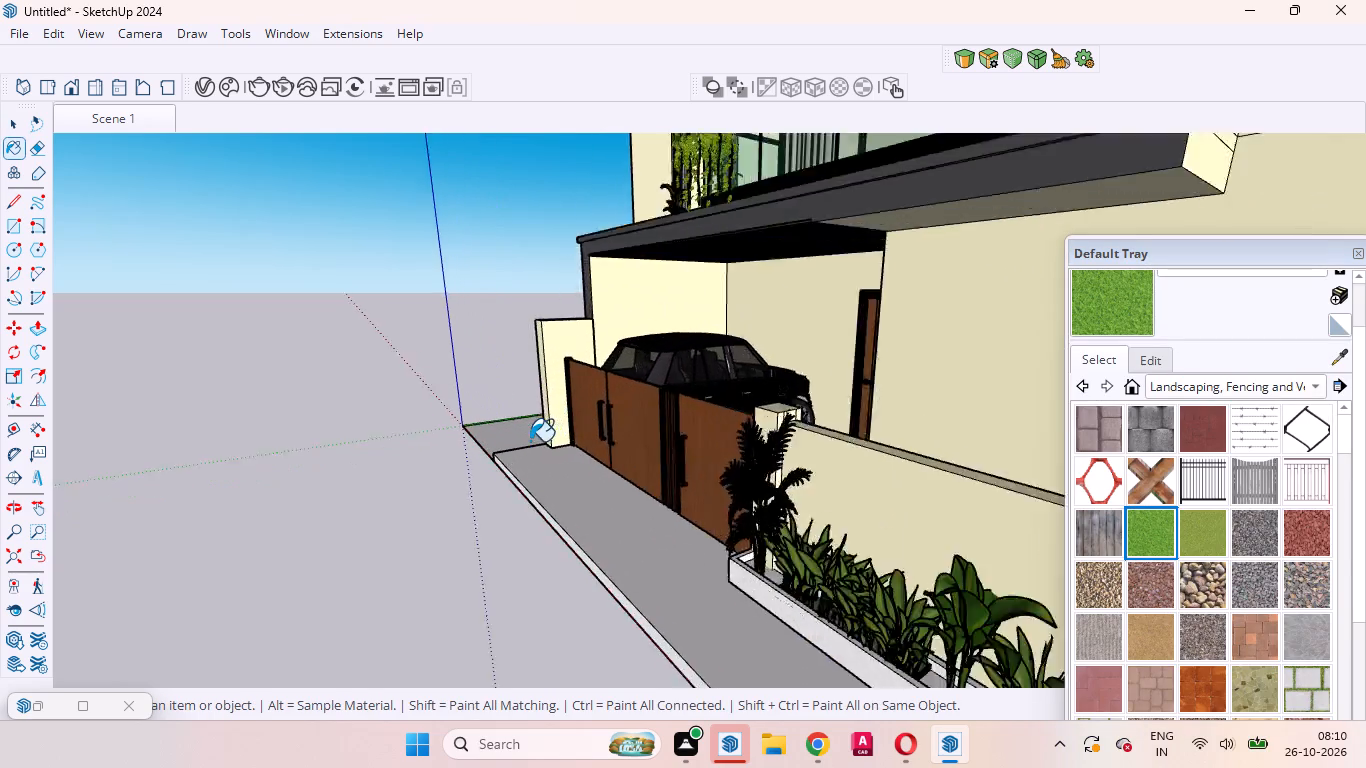
{"action": "scroll", "coordinate": [530, 441], "scroll_direction": "up", "scroll_amount": 2}
{"action": "middle_click_drag", "start_coordinate": [530, 441], "coordinate": [980, 539]}
{"action": "scroll", "coordinate": [980, 539], "scroll_direction": "up", "scroll_amount": 1}
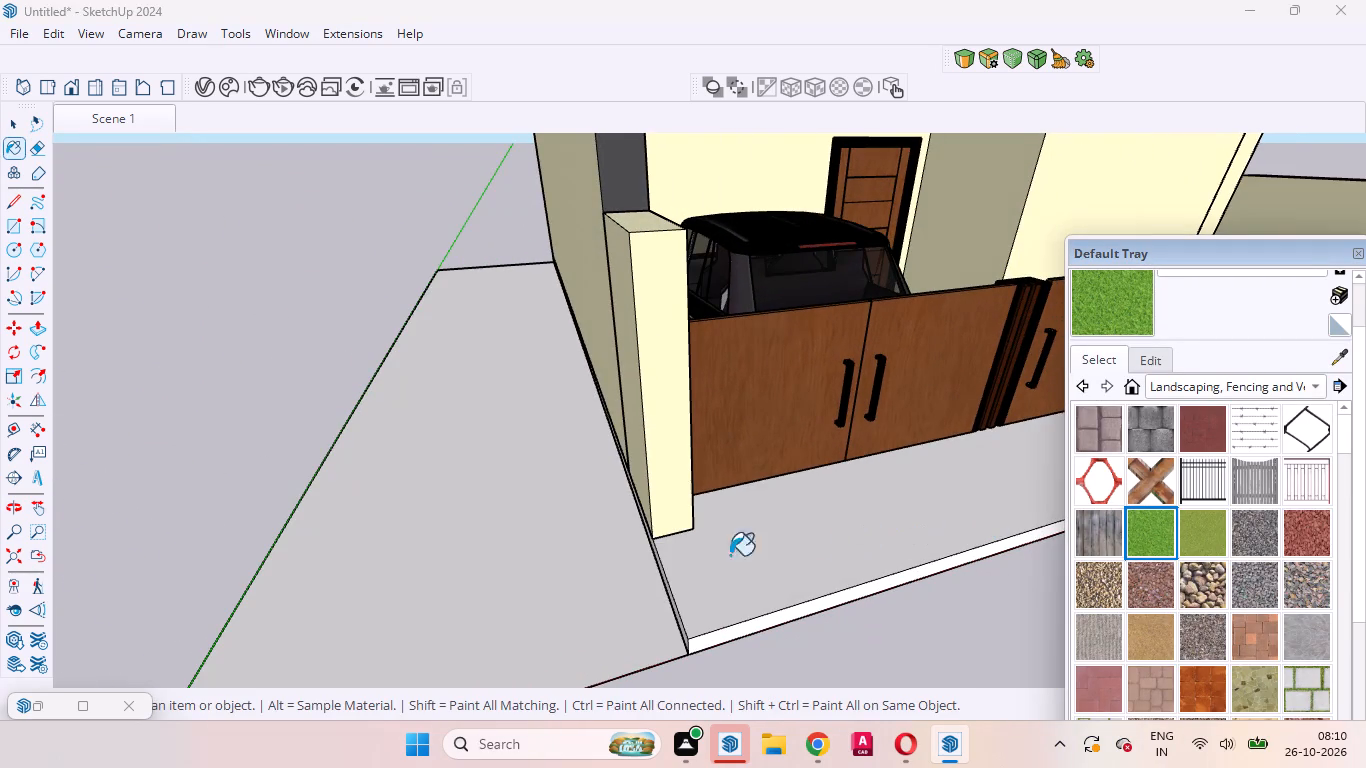
{"action": "left_click", "coordinate": [521, 559]}
{"action": "scroll", "coordinate": [538, 513], "scroll_direction": "down", "scroll_amount": 20}
{"action": "scroll", "coordinate": [538, 513], "scroll_direction": "down", "scroll_amount": 1}
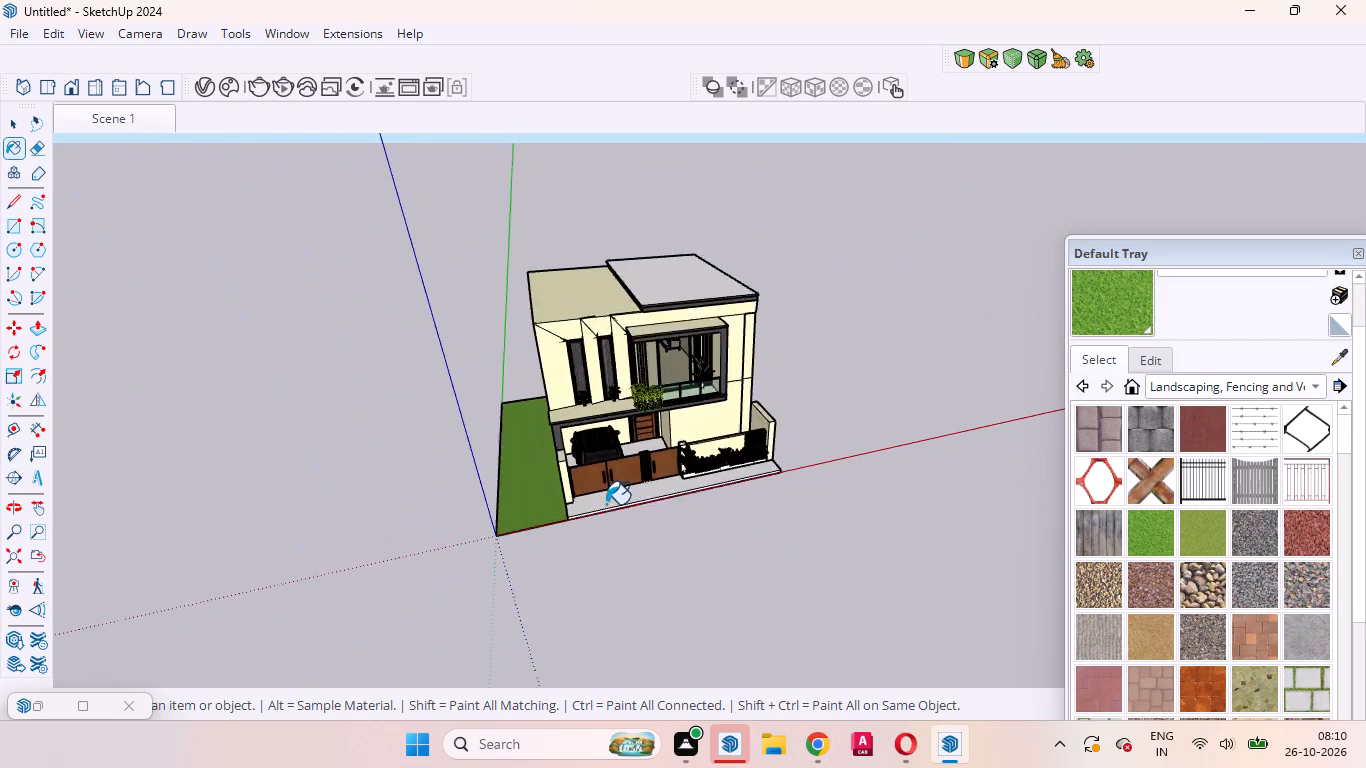
{"action": "scroll", "coordinate": [606, 504], "scroll_direction": "down", "scroll_amount": 5}
{"action": "left_click", "coordinate": [740, 511]}
{"action": "key", "text": "space"}
{"action": "left_click", "coordinate": [740, 522]}
Examine the grass strip and the slab's edges from the front, the gate side and the planter side.
{"action": "scroll", "coordinate": [709, 510], "scroll_direction": "up", "scroll_amount": 8}
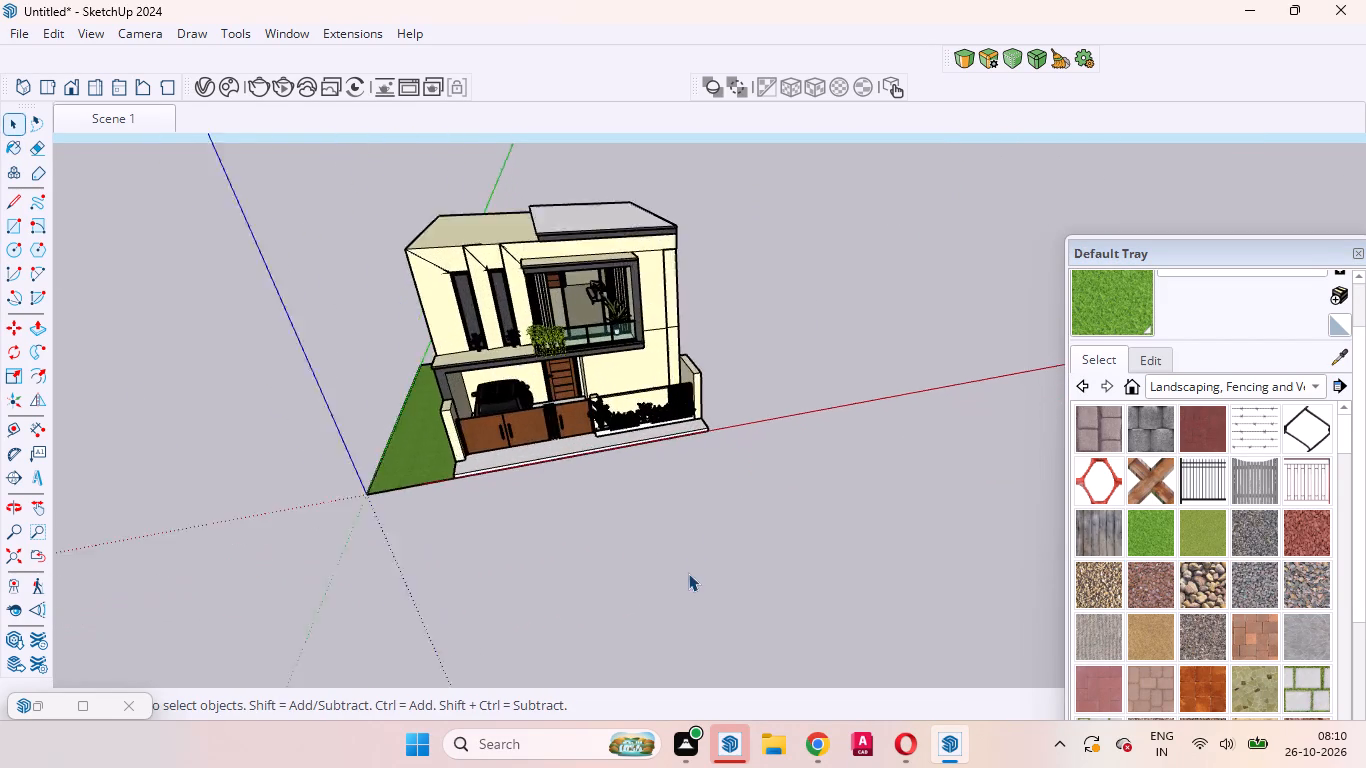
{"action": "scroll", "coordinate": [688, 573], "scroll_direction": "up", "scroll_amount": 4}
{"action": "middle_click_drag", "start_coordinate": [640, 567], "coordinate": [558, 446]}
{"action": "scroll", "coordinate": [552, 419], "scroll_direction": "up", "scroll_amount": 5}
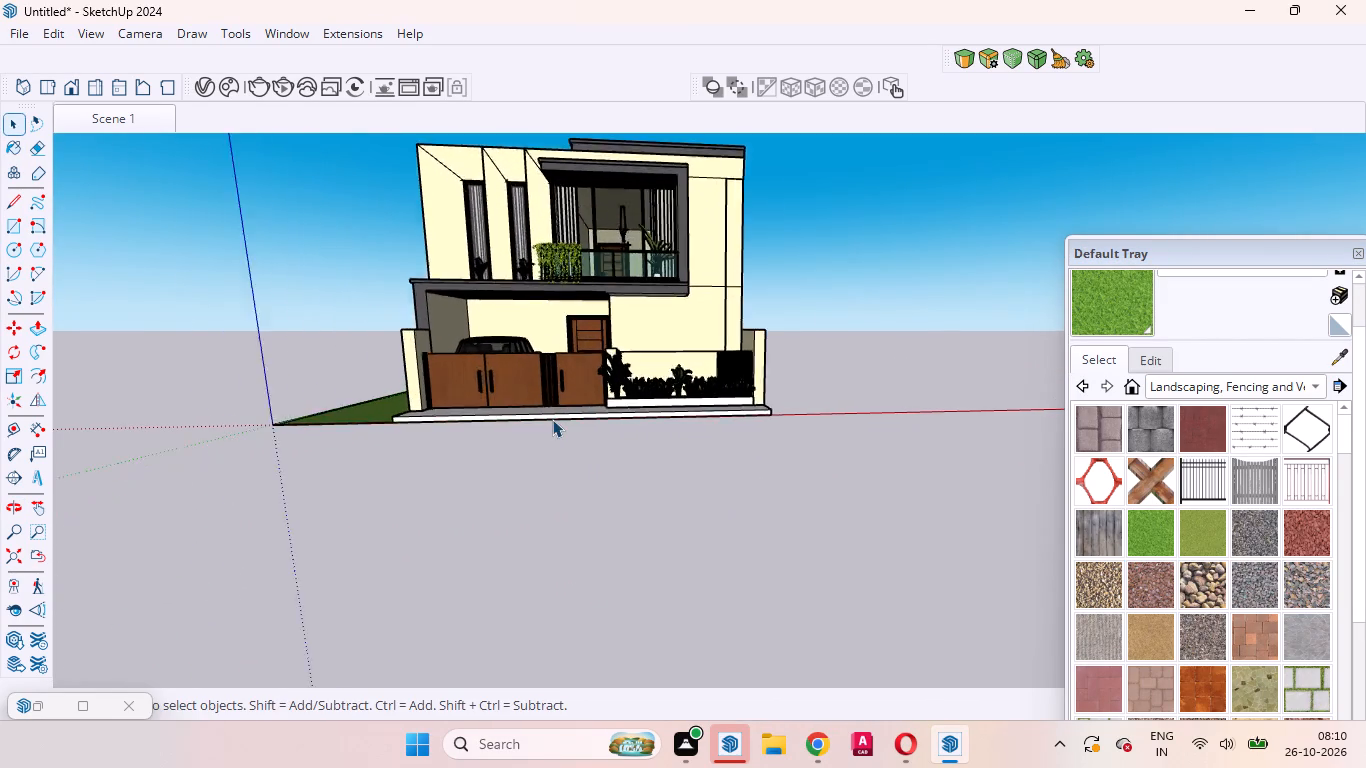
{"action": "scroll", "coordinate": [552, 419], "scroll_direction": "down", "scroll_amount": 5}
{"action": "scroll", "coordinate": [458, 417], "scroll_direction": "up", "scroll_amount": 4}
{"action": "middle_click_drag", "start_coordinate": [458, 417], "coordinate": [687, 446]}
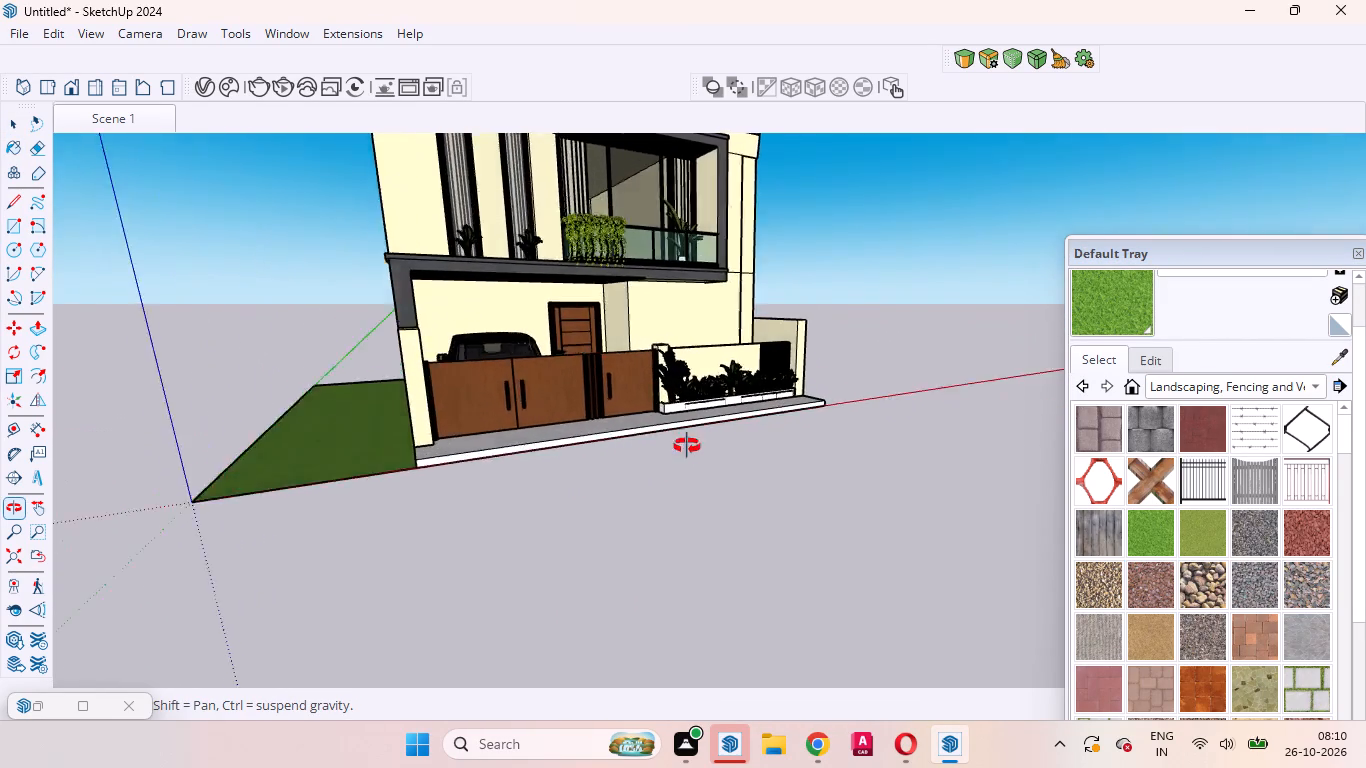
{"action": "middle_click_drag", "start_coordinate": [687, 446], "coordinate": [696, 450]}
{"action": "scroll", "coordinate": [517, 460], "scroll_direction": "up", "scroll_amount": 5}
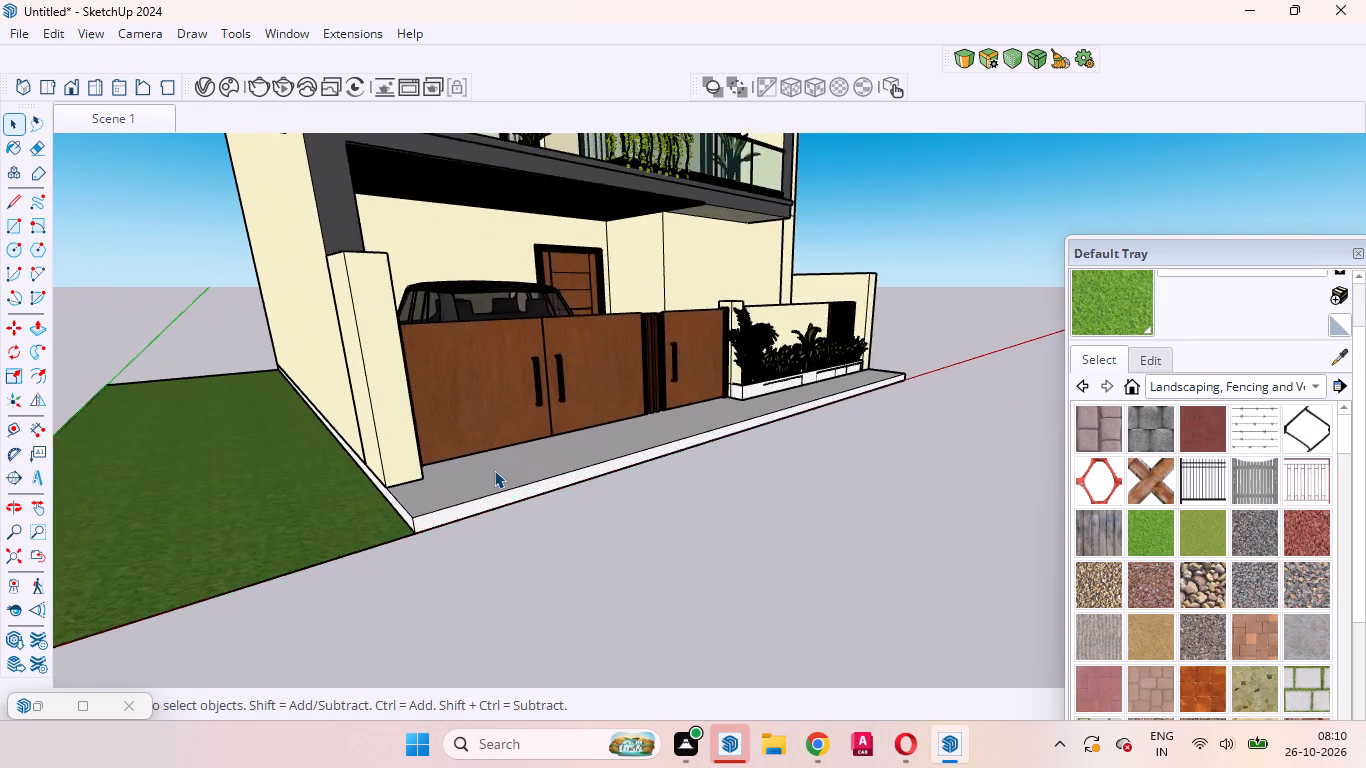
{"action": "scroll", "coordinate": [494, 470], "scroll_direction": "up", "scroll_amount": 4}
{"action": "scroll", "coordinate": [494, 470], "scroll_direction": "down", "scroll_amount": 11}
{"action": "scroll", "coordinate": [476, 487], "scroll_direction": "up", "scroll_amount": 4}
{"action": "middle_click_drag", "start_coordinate": [434, 497], "coordinate": [488, 495]}
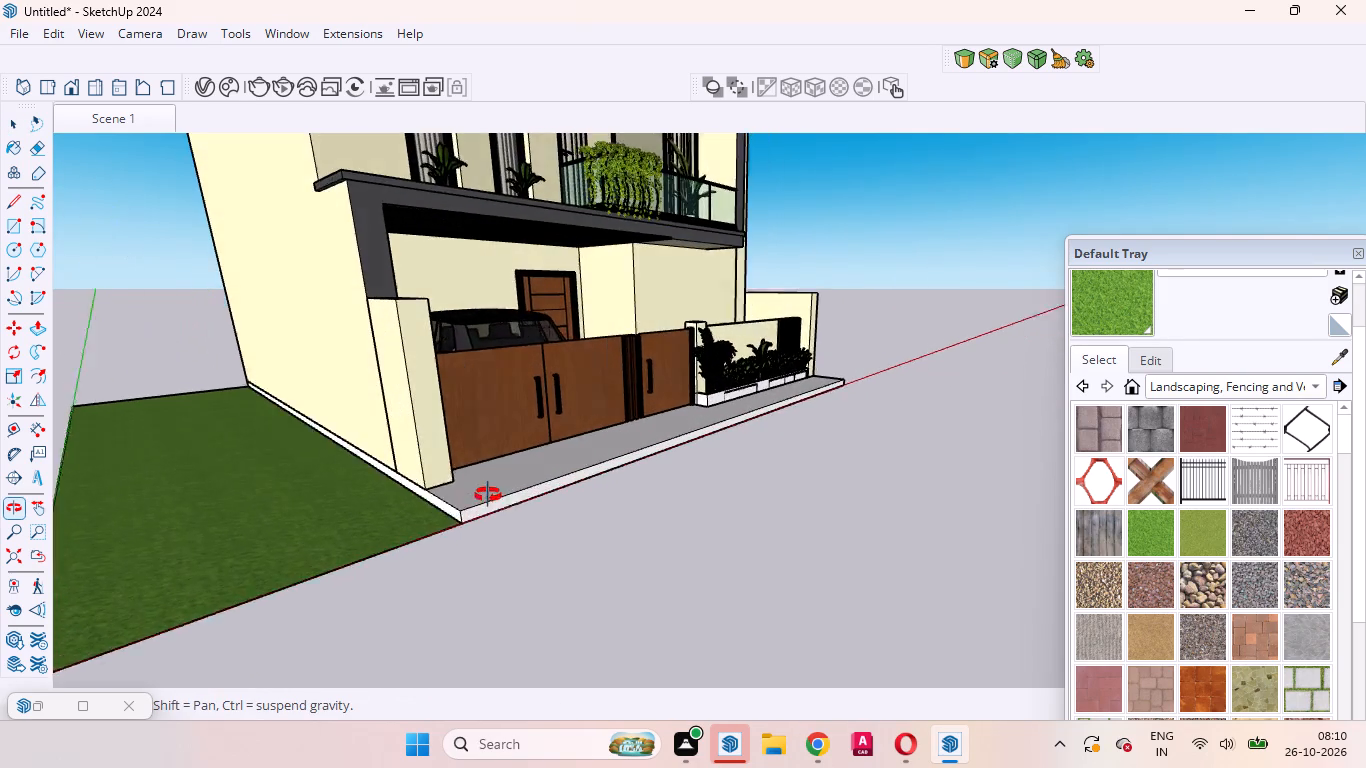
{"action": "middle_click_drag", "start_coordinate": [488, 495], "coordinate": [737, 470]}
{"action": "scroll", "coordinate": [663, 540], "scroll_direction": "up", "scroll_amount": 3}
{"action": "middle_click_drag", "start_coordinate": [749, 551], "coordinate": [711, 541]}
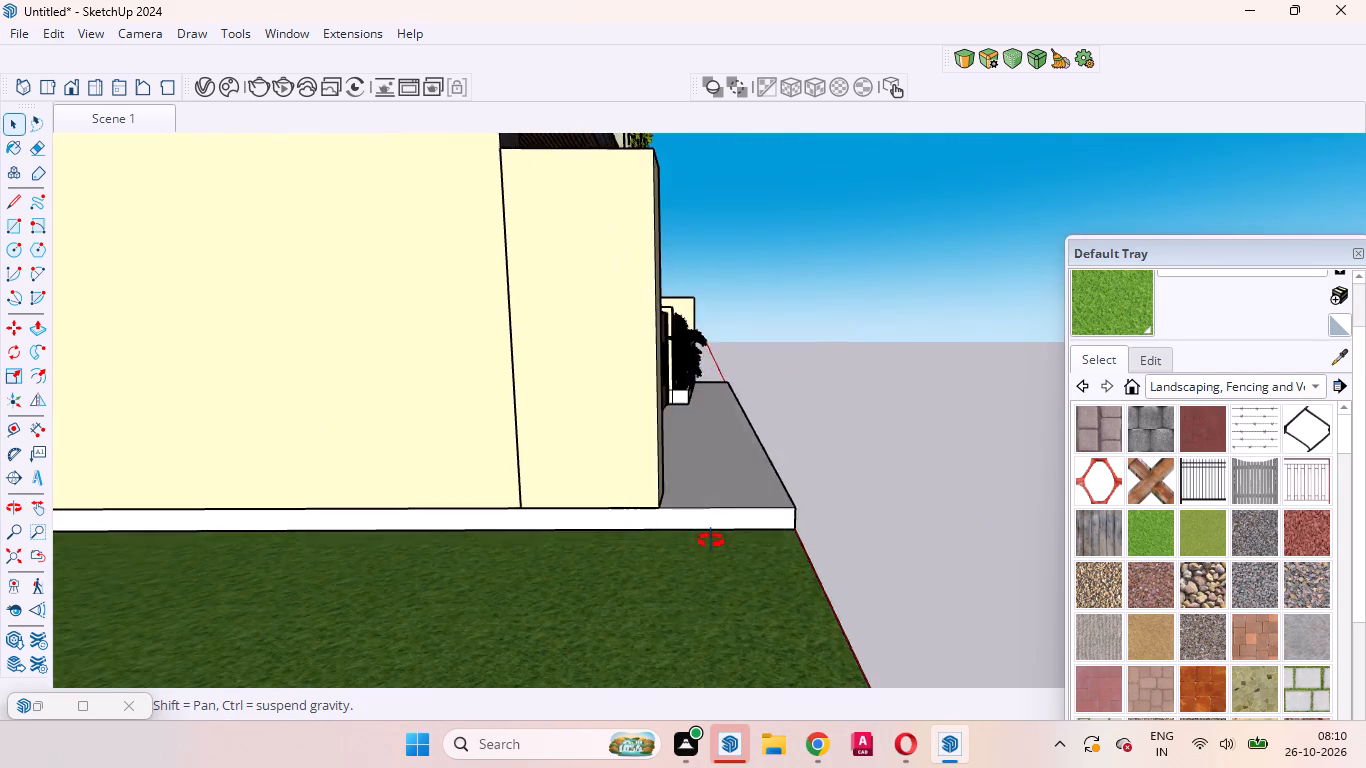
{"action": "middle_click_drag", "start_coordinate": [711, 541], "coordinate": [527, 526]}
{"action": "scroll", "coordinate": [522, 529], "scroll_direction": "down", "scroll_amount": 6}
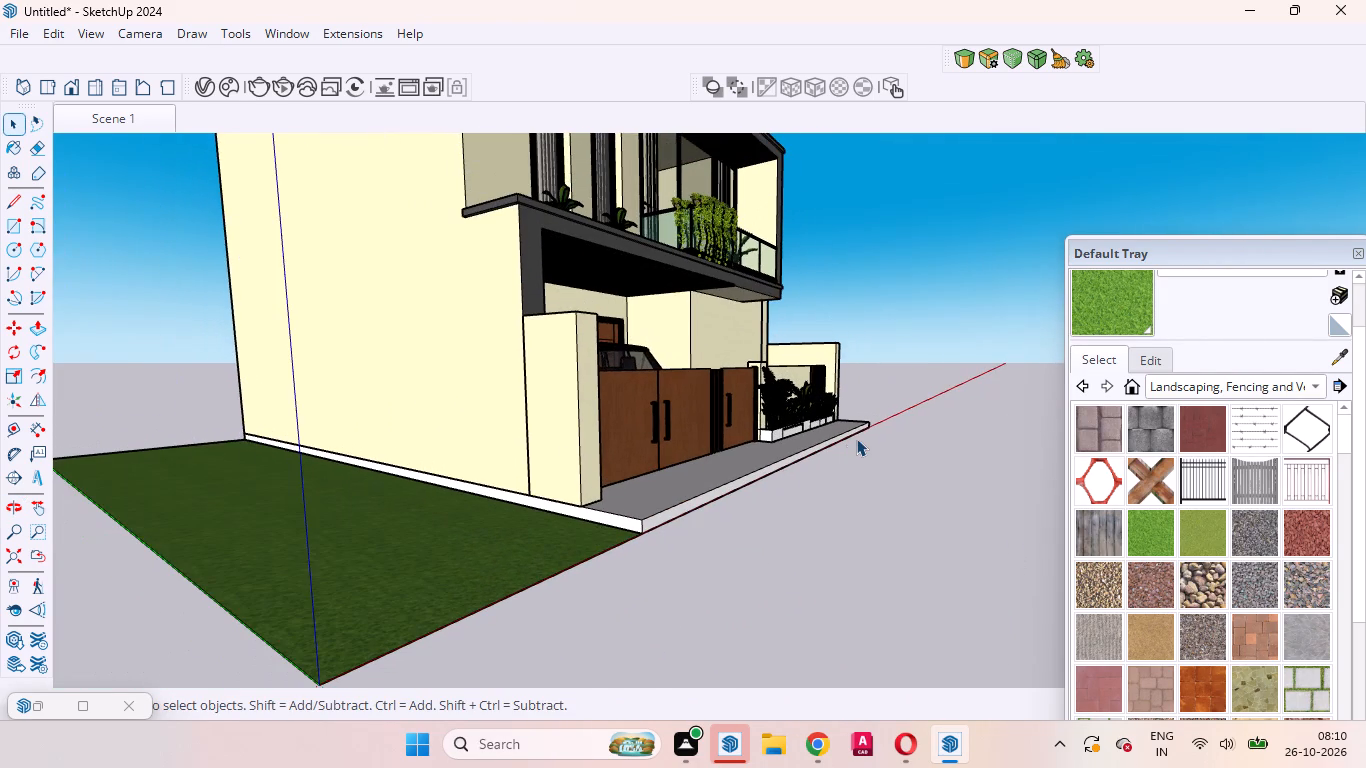
{"action": "scroll", "coordinate": [858, 436], "scroll_direction": "up", "scroll_amount": 5}
{"action": "middle_click_drag", "start_coordinate": [858, 436], "coordinate": [444, 487]}
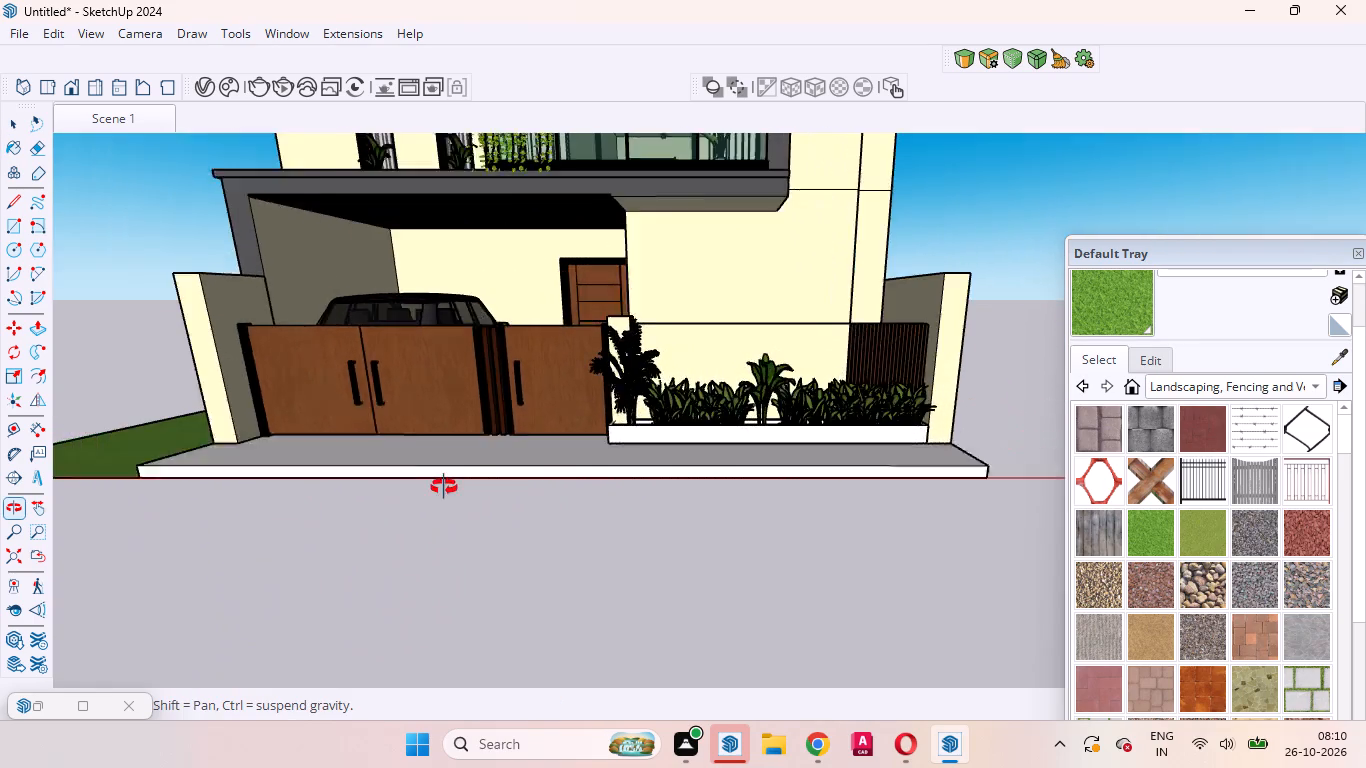
{"action": "middle_click_drag", "start_coordinate": [444, 487], "coordinate": [420, 487]}
{"action": "scroll", "coordinate": [469, 456], "scroll_direction": "down", "scroll_amount": 5}
{"action": "scroll", "coordinate": [521, 456], "scroll_direction": "up", "scroll_amount": 4}
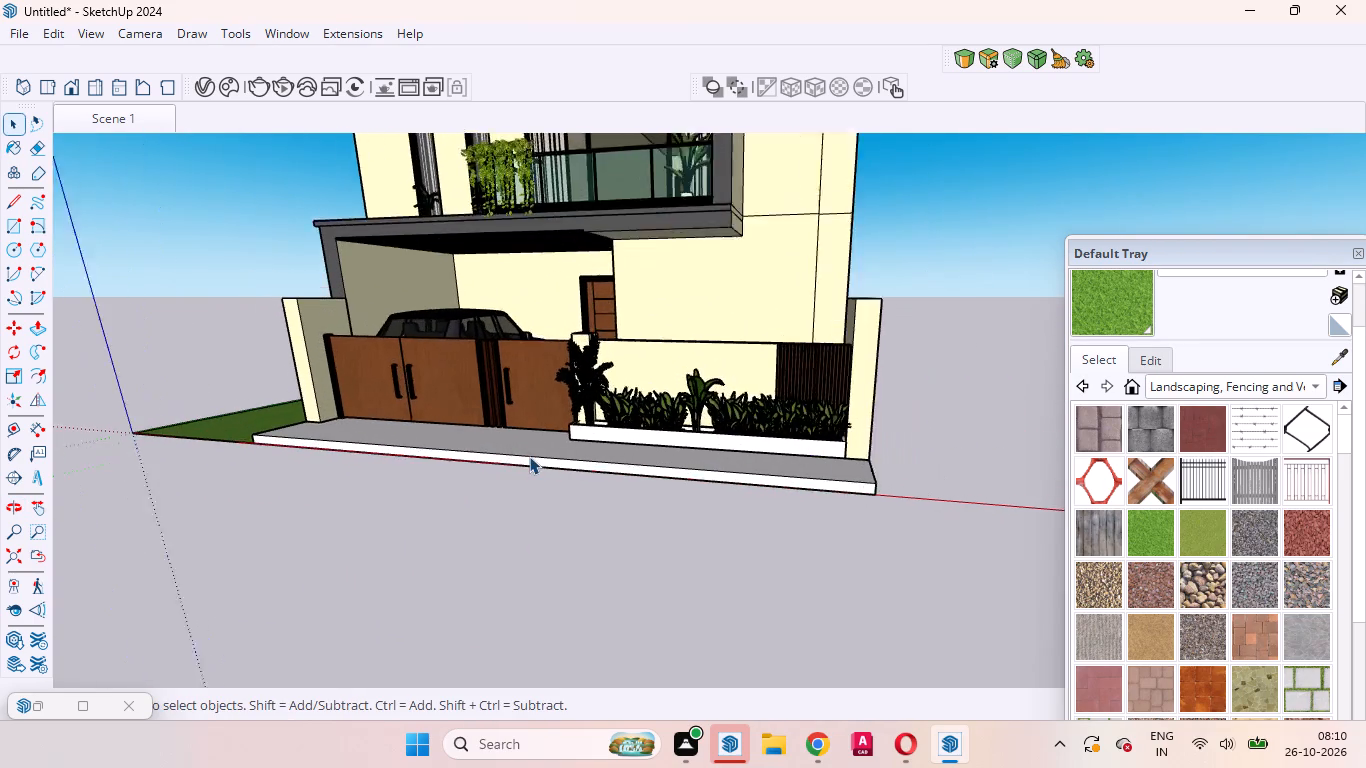
{"action": "scroll", "coordinate": [586, 460], "scroll_direction": "up", "scroll_amount": 3}
{"action": "middle_click_drag", "start_coordinate": [705, 463], "coordinate": [484, 467]}
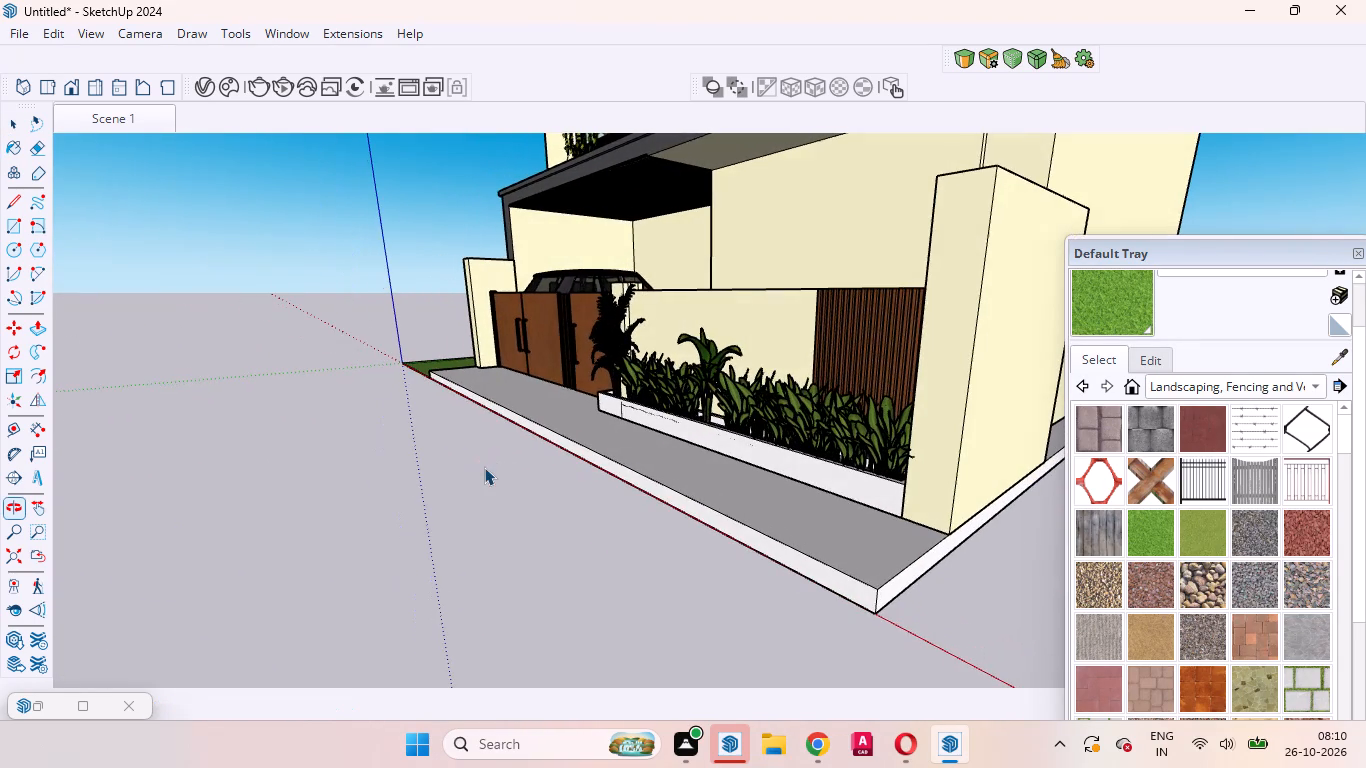
{"action": "scroll", "coordinate": [408, 478], "scroll_direction": "down", "scroll_amount": 10}
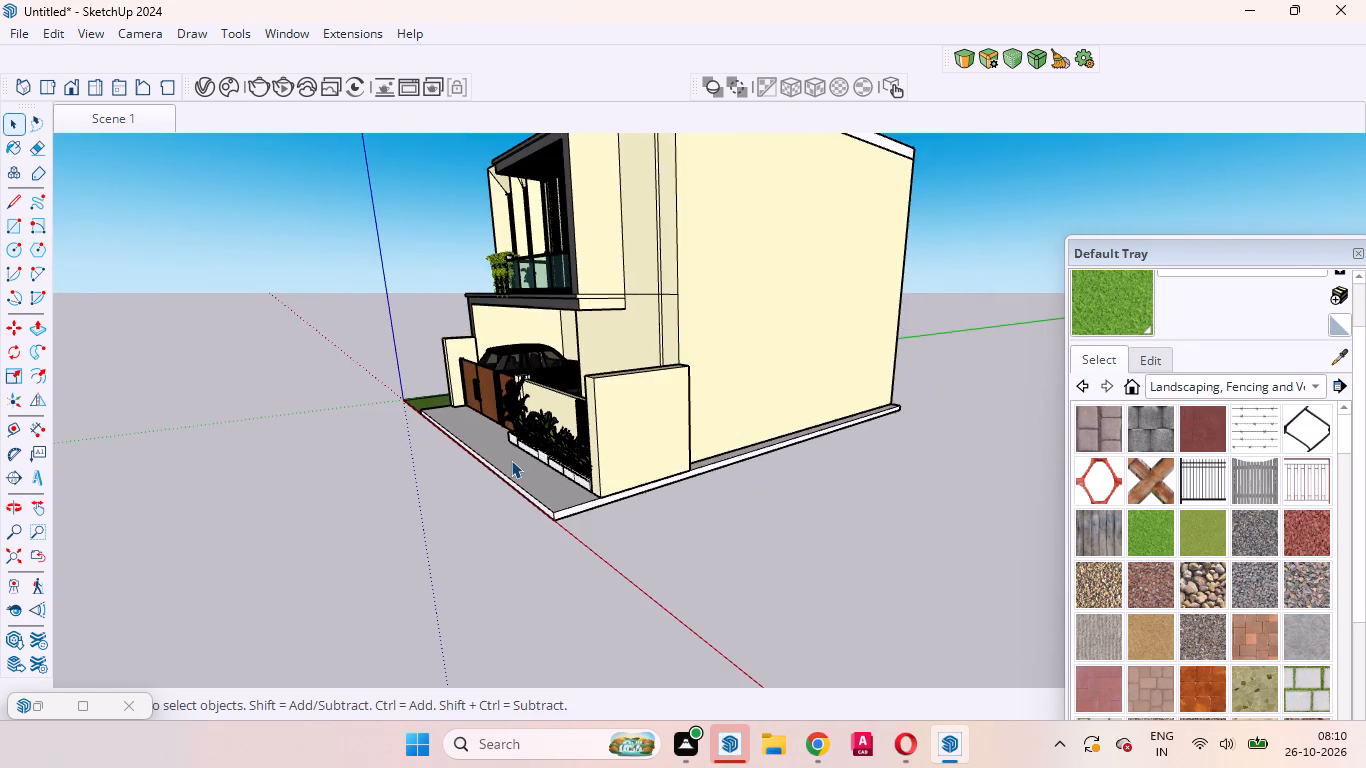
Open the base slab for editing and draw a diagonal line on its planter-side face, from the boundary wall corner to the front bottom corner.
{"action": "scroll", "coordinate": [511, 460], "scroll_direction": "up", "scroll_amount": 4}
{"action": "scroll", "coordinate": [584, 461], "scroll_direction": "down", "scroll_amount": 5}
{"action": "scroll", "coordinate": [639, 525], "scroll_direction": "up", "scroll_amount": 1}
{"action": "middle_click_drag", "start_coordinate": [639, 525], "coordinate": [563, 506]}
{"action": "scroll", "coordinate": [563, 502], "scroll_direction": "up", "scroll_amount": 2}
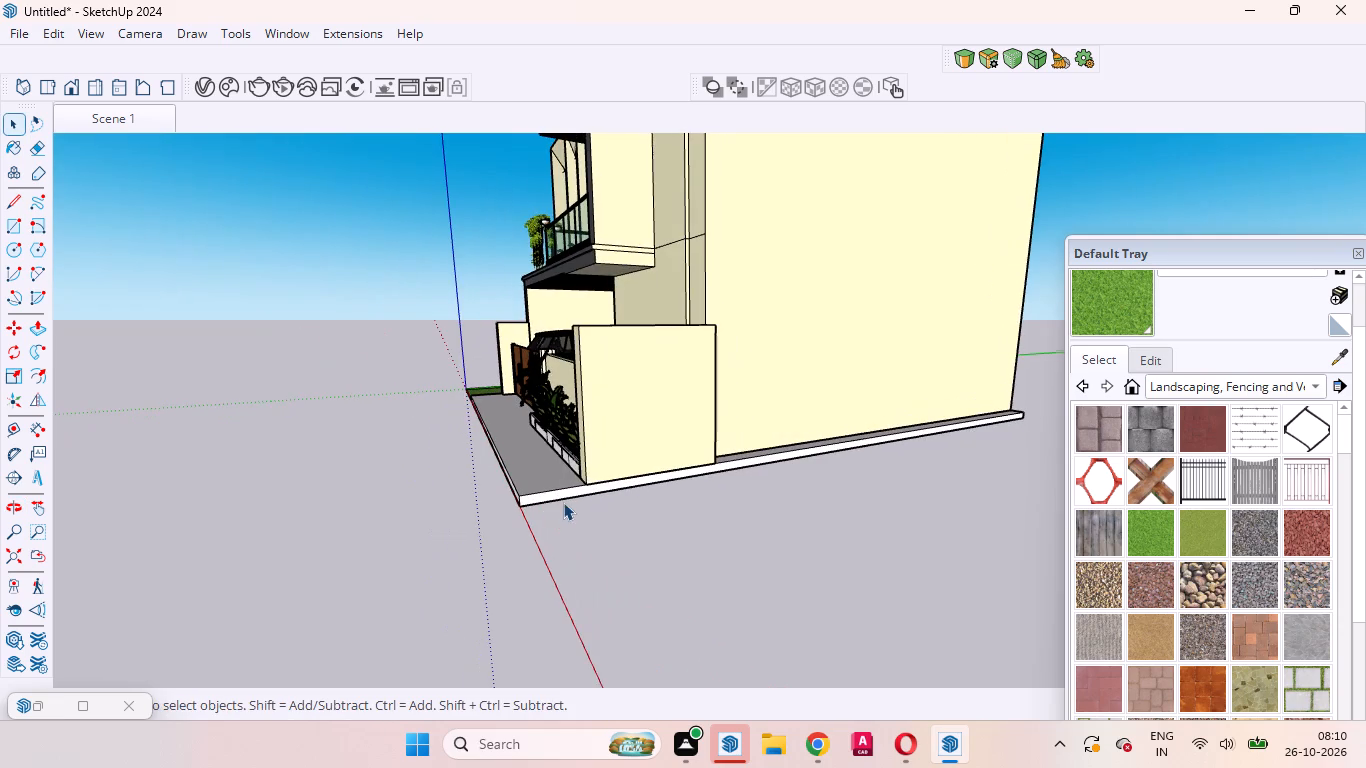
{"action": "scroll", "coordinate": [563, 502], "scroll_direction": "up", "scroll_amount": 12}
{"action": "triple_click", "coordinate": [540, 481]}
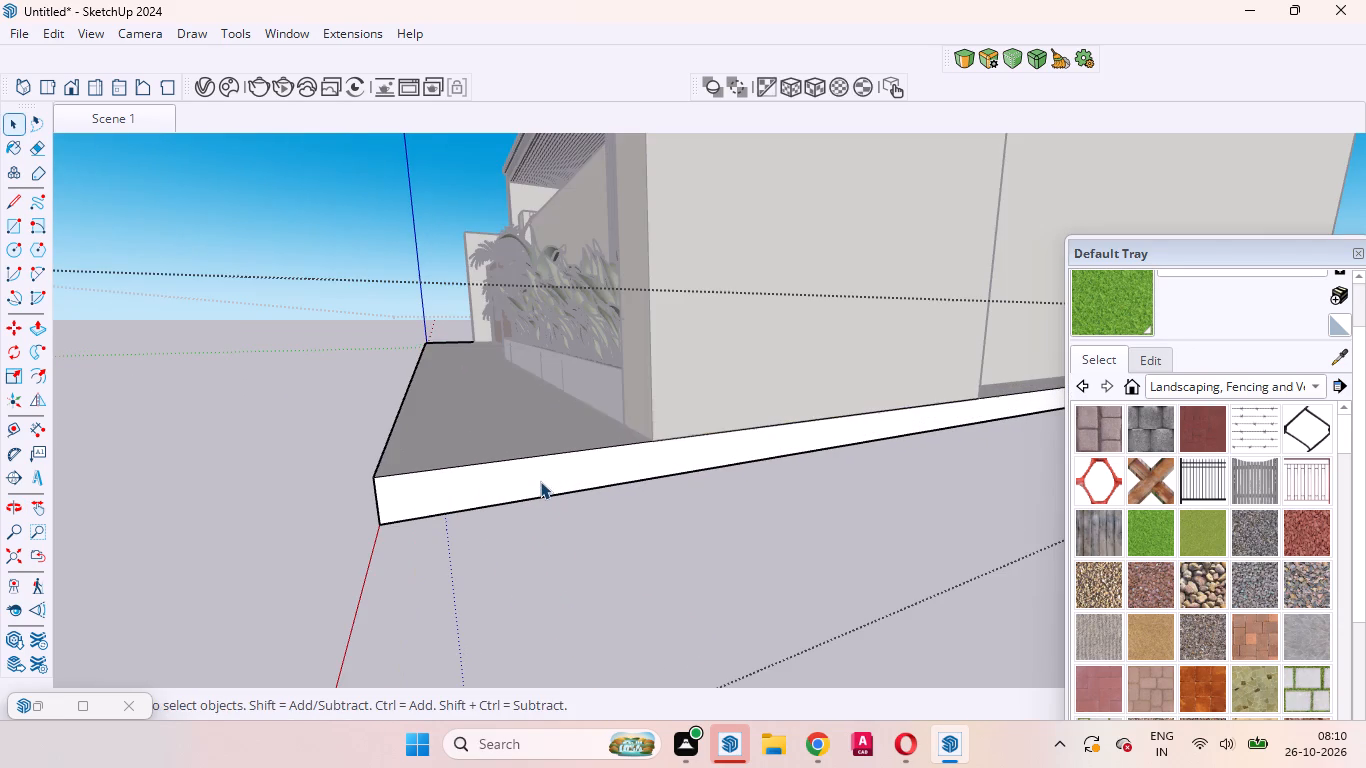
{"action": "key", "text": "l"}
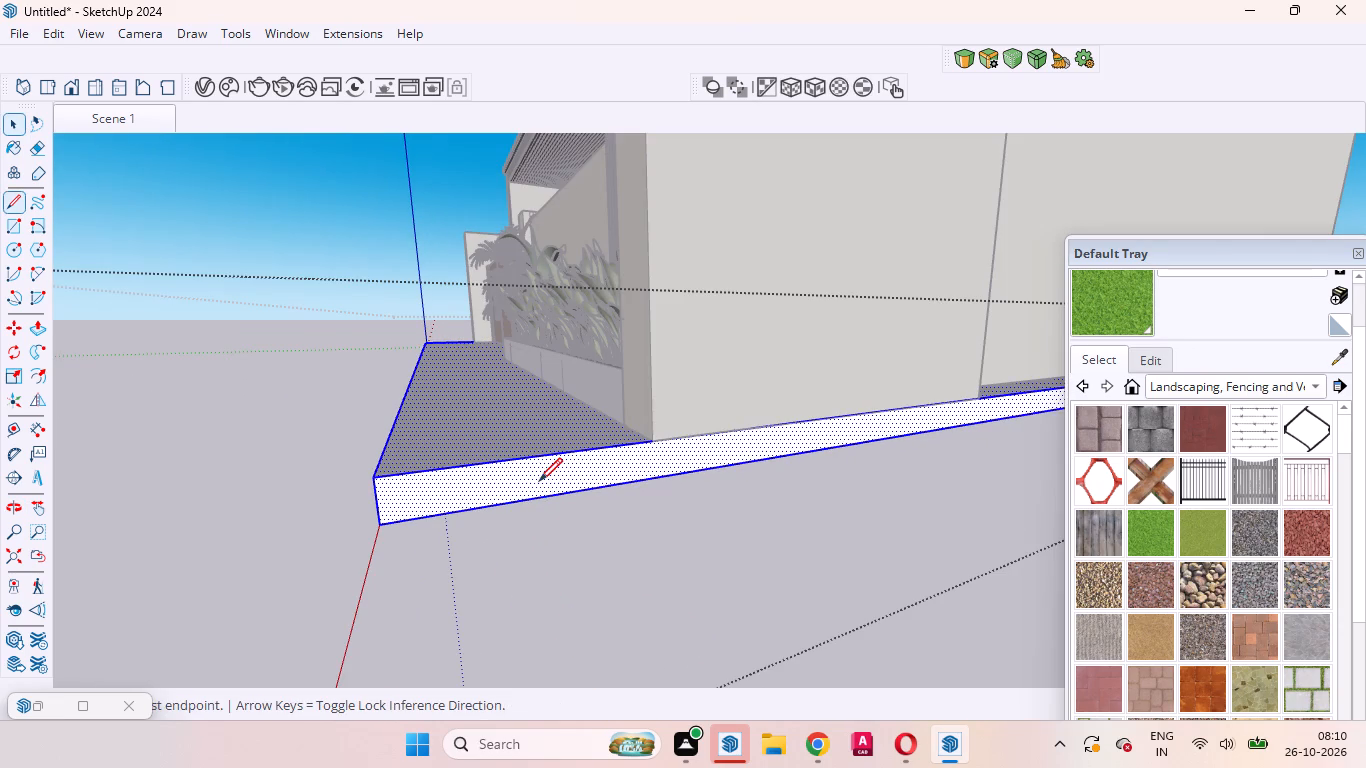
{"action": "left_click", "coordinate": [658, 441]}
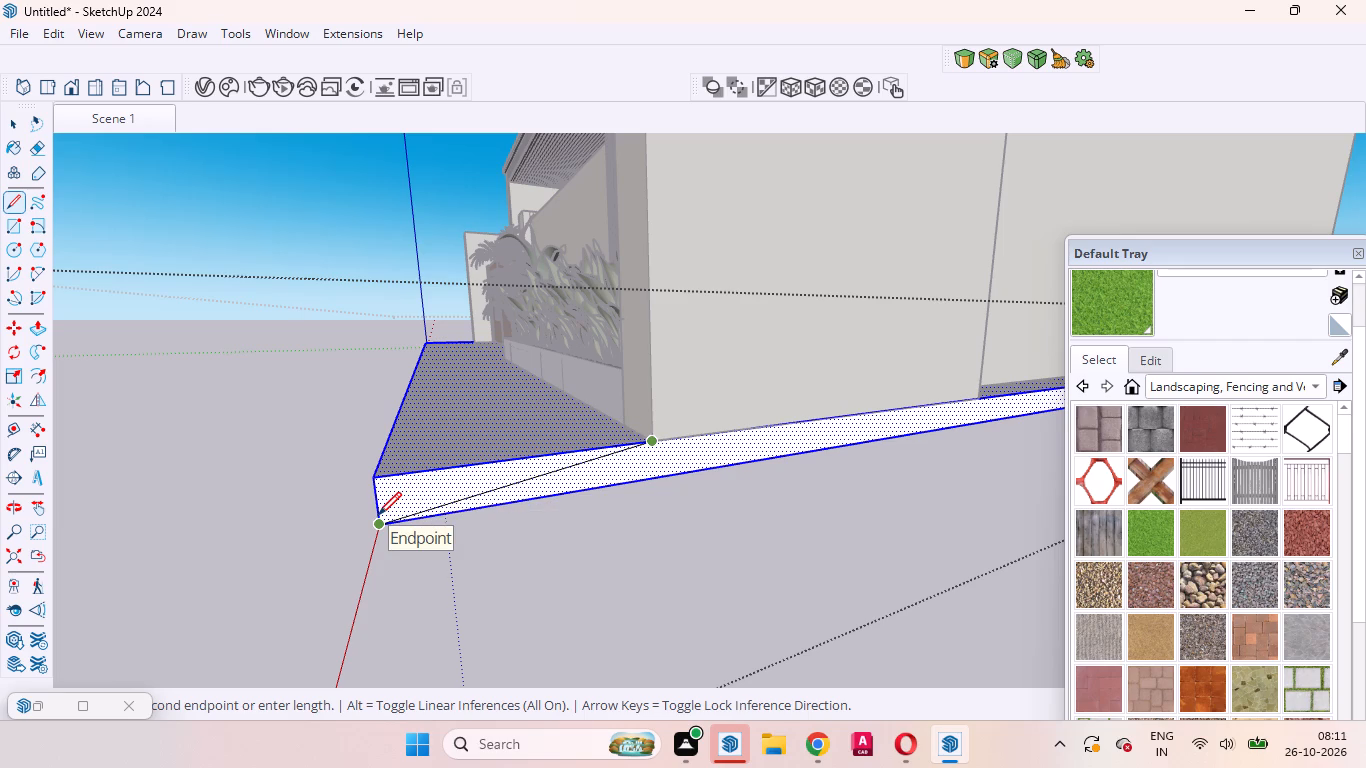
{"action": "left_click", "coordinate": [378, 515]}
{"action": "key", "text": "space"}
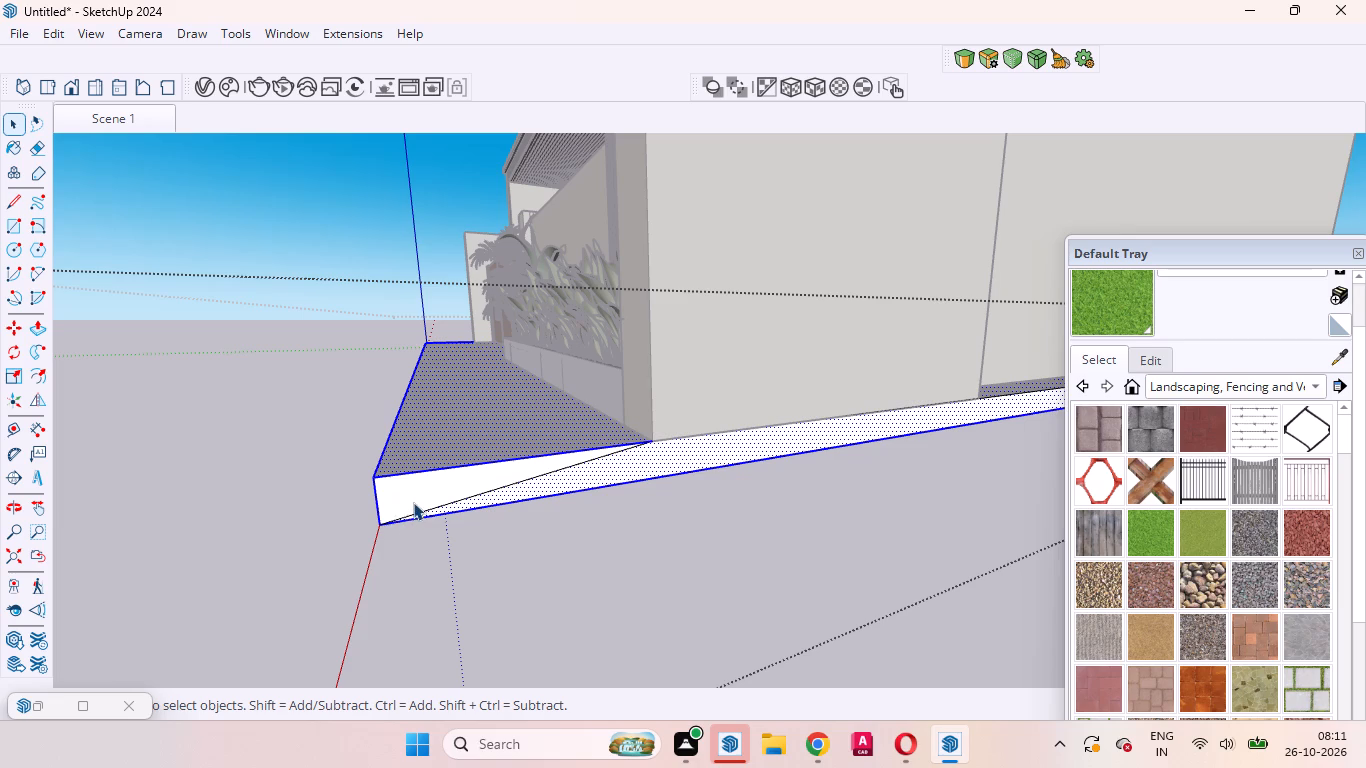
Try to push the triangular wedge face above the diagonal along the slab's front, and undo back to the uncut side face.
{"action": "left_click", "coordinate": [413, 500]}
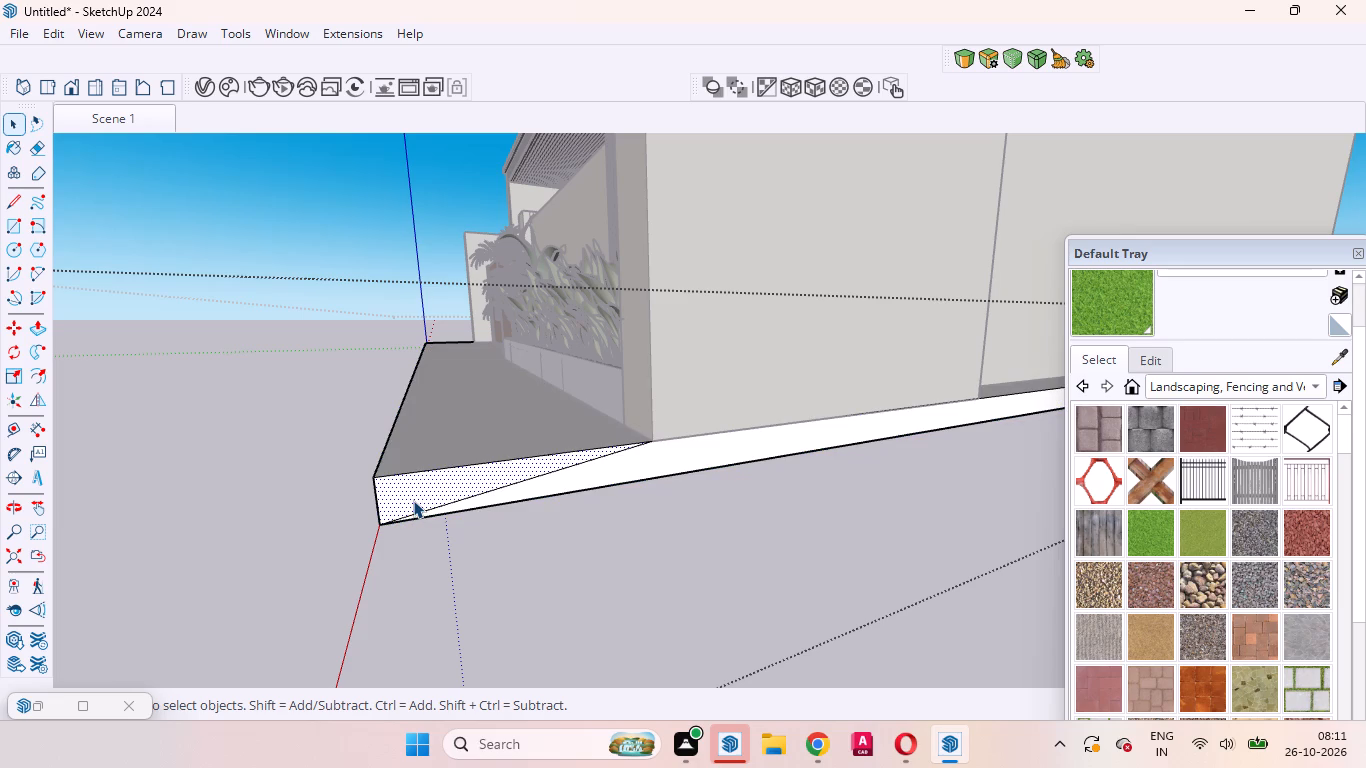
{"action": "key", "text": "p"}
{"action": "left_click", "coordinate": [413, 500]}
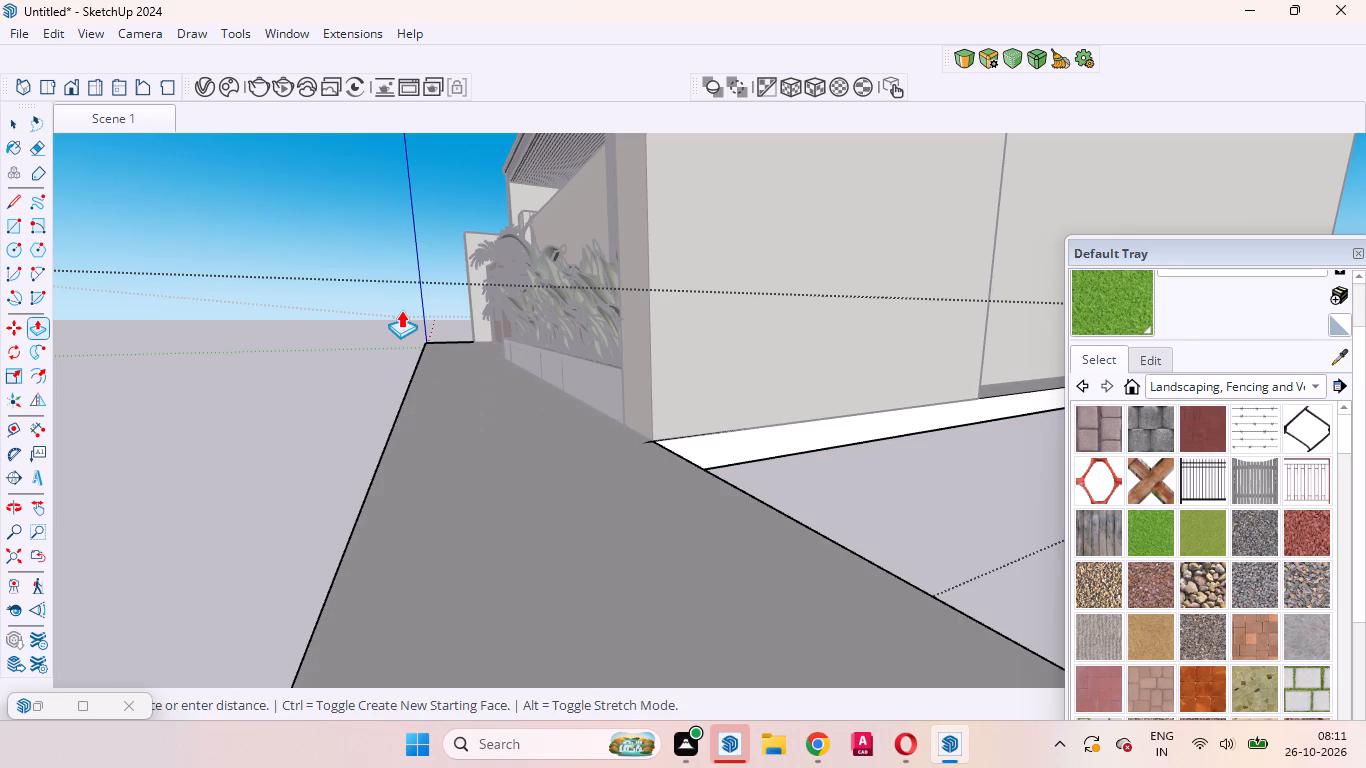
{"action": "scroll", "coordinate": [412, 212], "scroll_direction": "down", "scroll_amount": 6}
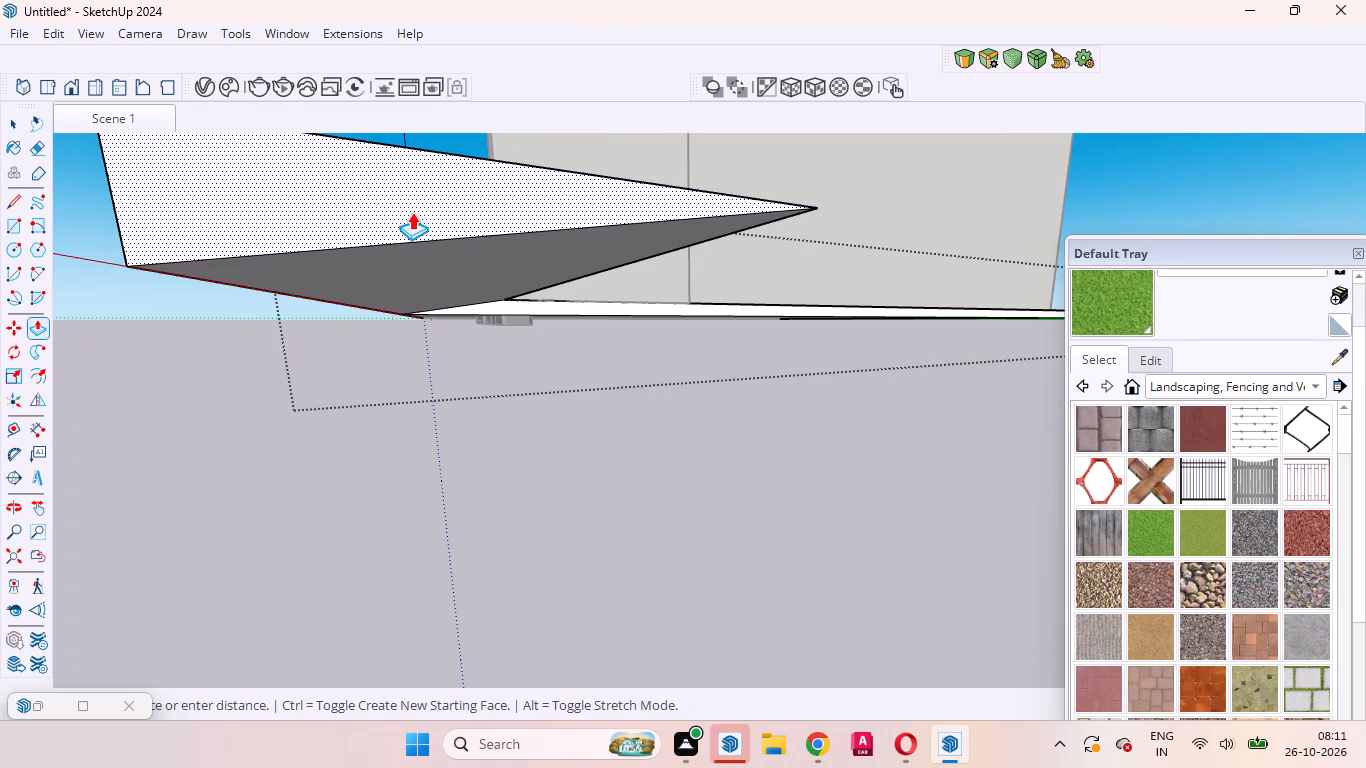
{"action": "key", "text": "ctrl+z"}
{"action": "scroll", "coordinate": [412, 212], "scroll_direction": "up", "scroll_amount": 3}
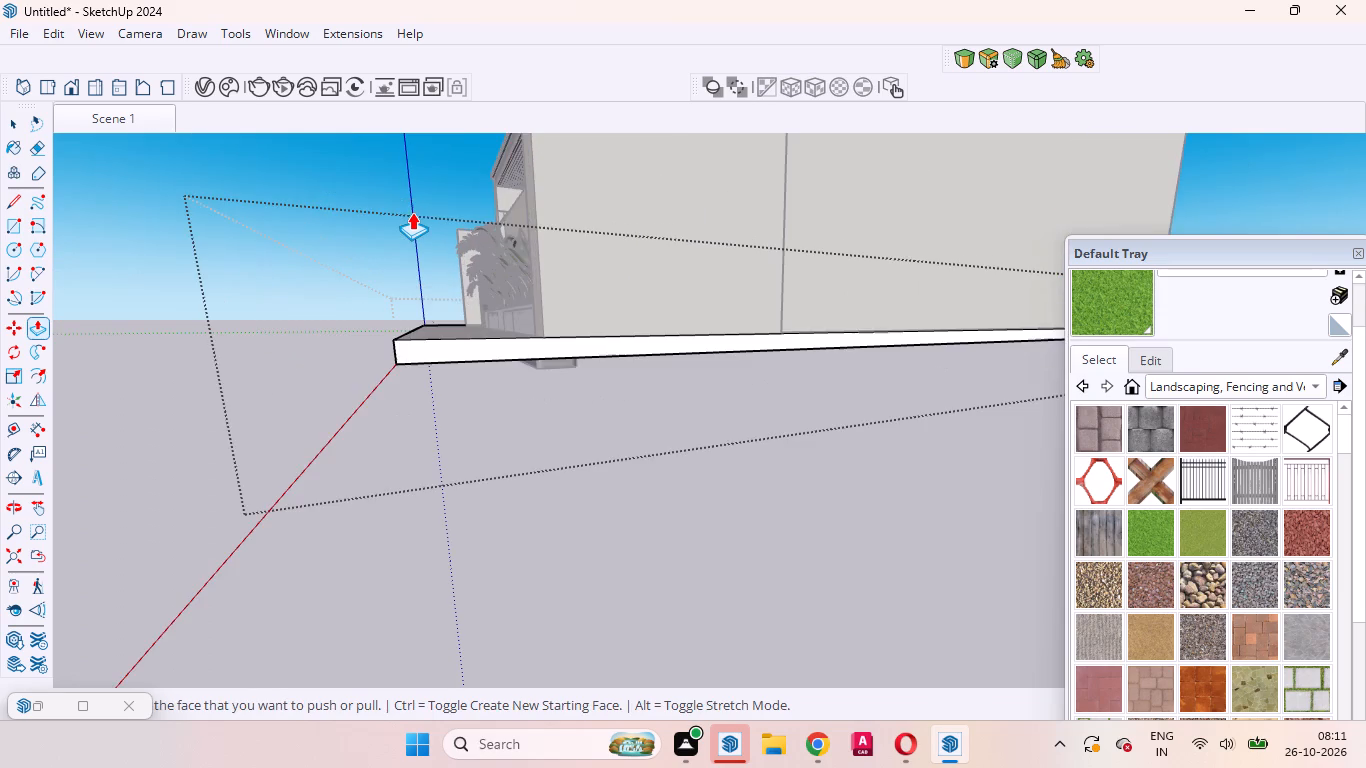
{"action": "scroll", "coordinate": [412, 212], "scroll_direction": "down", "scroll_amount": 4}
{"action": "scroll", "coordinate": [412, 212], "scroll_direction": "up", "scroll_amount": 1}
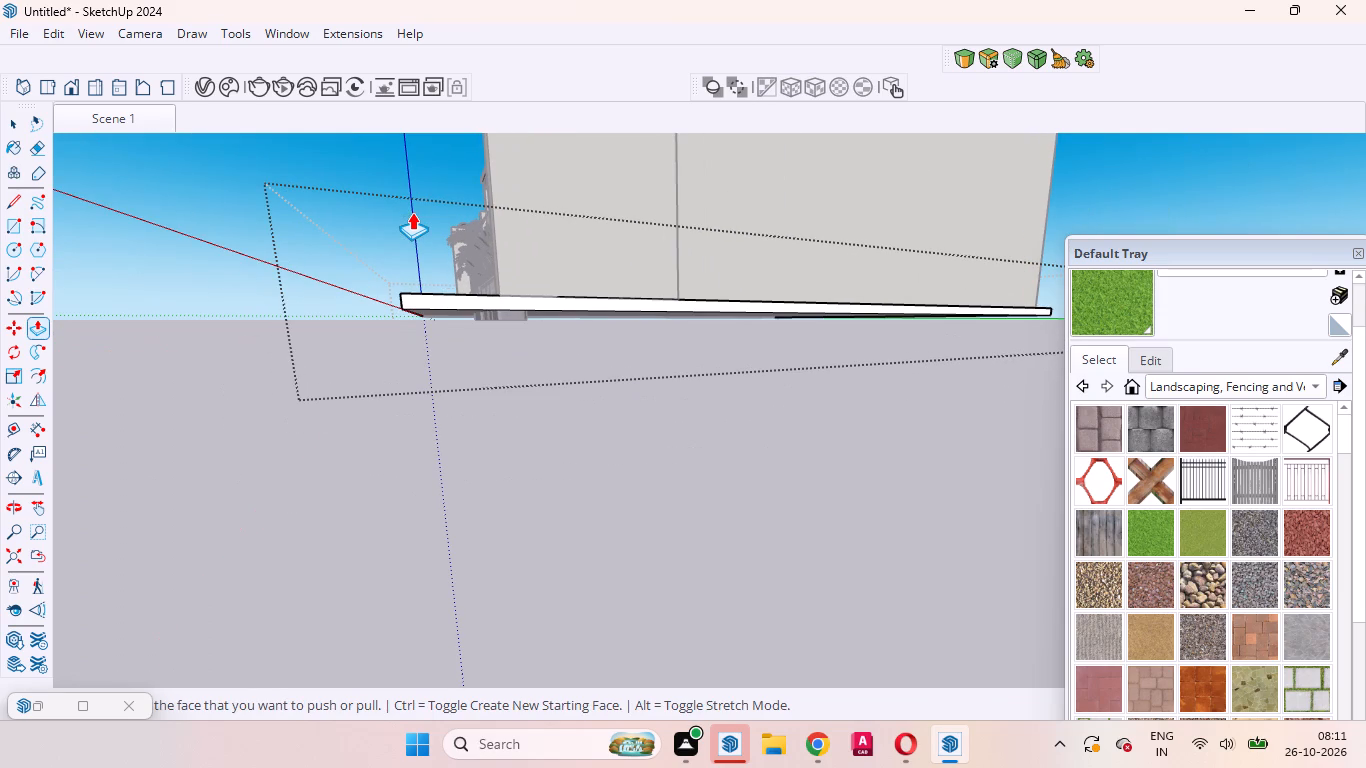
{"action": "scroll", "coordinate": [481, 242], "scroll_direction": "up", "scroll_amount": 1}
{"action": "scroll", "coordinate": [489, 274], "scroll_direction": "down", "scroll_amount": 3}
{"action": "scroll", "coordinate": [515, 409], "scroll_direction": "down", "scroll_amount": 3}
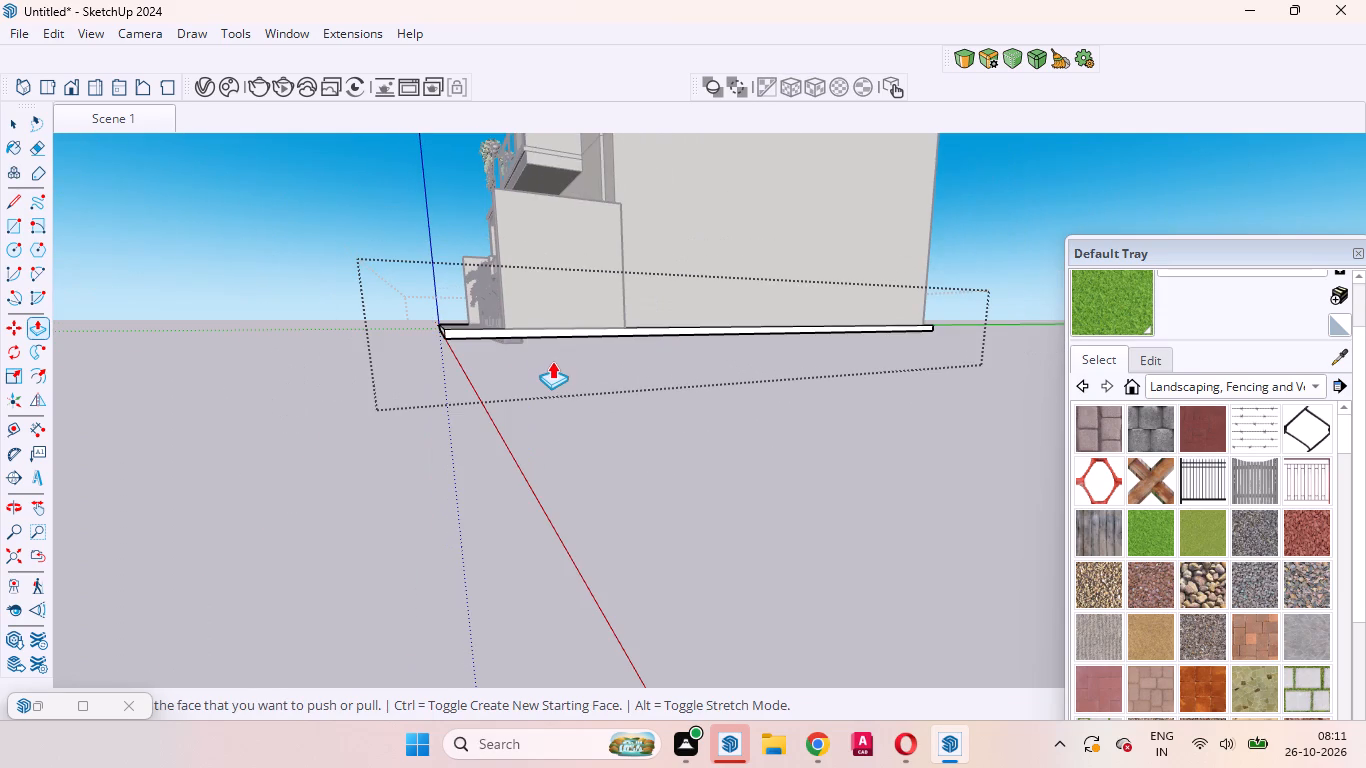
Draw a diagonal line on the slab's planter-side face, from beside the boundary wall corner to the front bottom corner.
{"action": "key", "text": "space"}
{"action": "scroll", "coordinate": [515, 374], "scroll_direction": "up", "scroll_amount": 15}
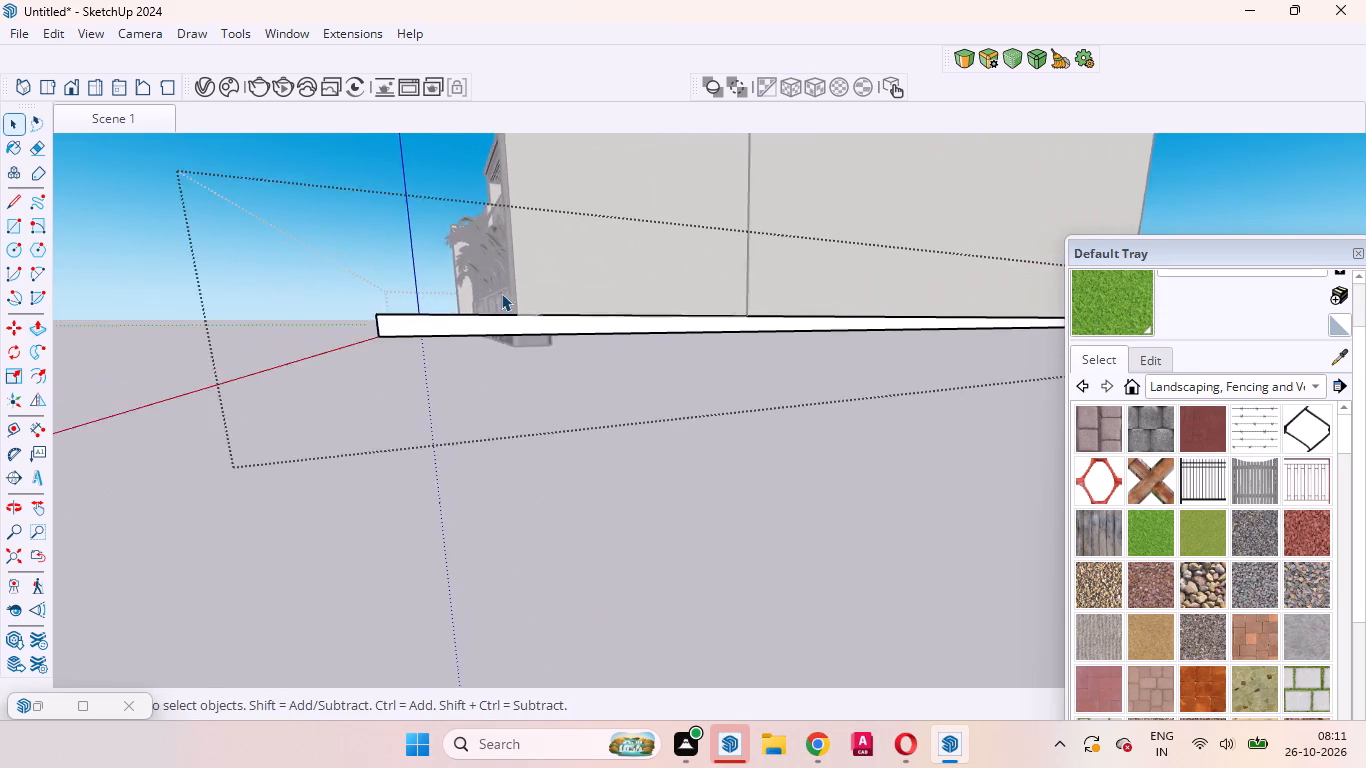
{"action": "scroll", "coordinate": [501, 293], "scroll_direction": "up", "scroll_amount": 17}
{"action": "middle_click_drag", "start_coordinate": [507, 337], "coordinate": [540, 456]}
{"action": "scroll", "coordinate": [540, 455], "scroll_direction": "up", "scroll_amount": 1}
{"action": "scroll", "coordinate": [535, 431], "scroll_direction": "down", "scroll_amount": 4}
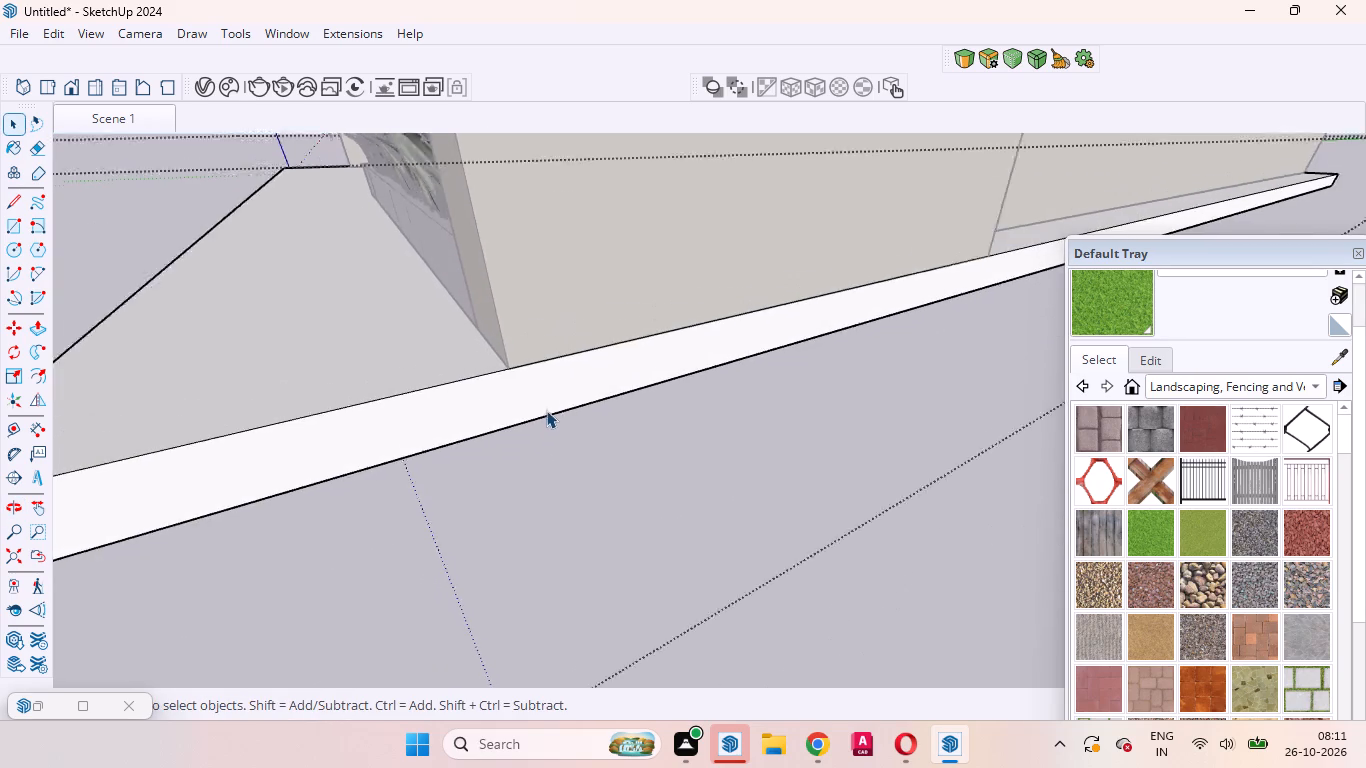
{"action": "scroll", "coordinate": [546, 410], "scroll_direction": "down", "scroll_amount": 7}
{"action": "left_click", "coordinate": [466, 409]}
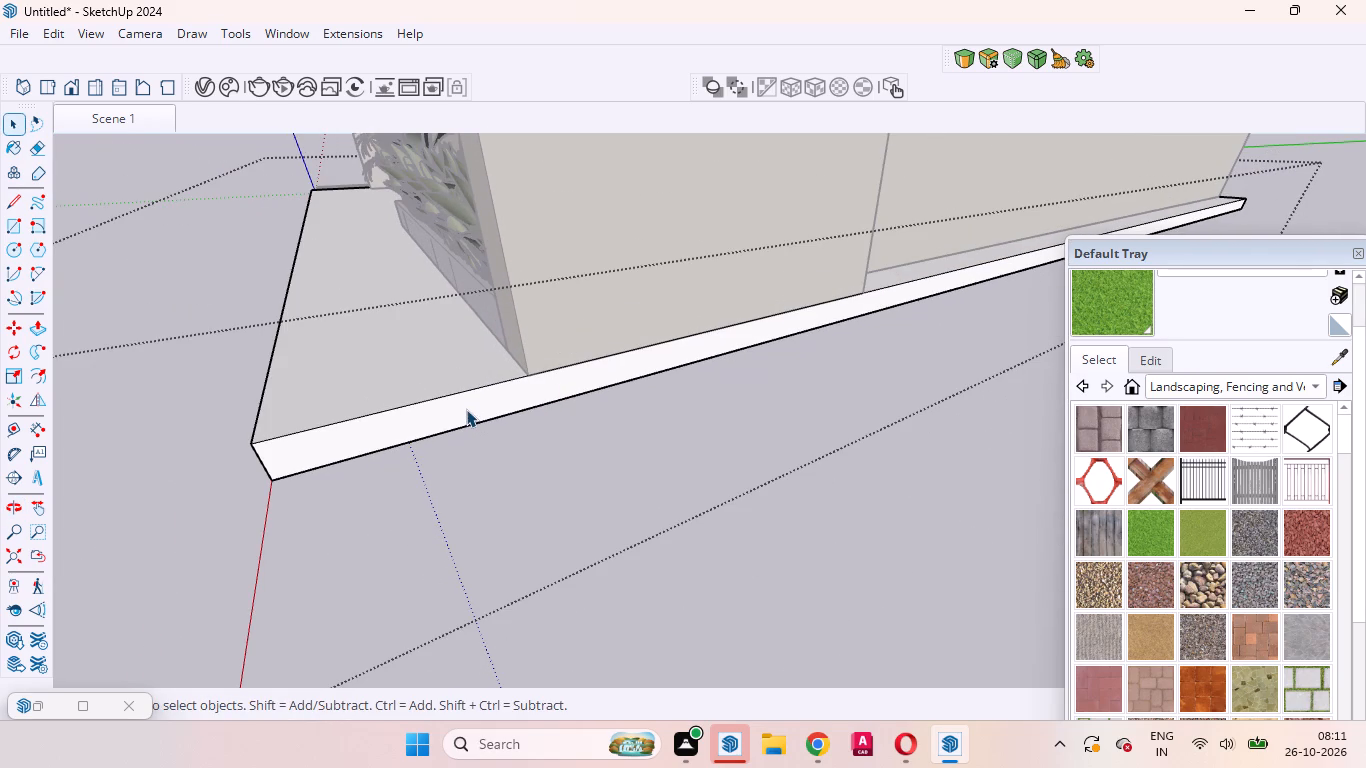
{"action": "key", "text": "l"}
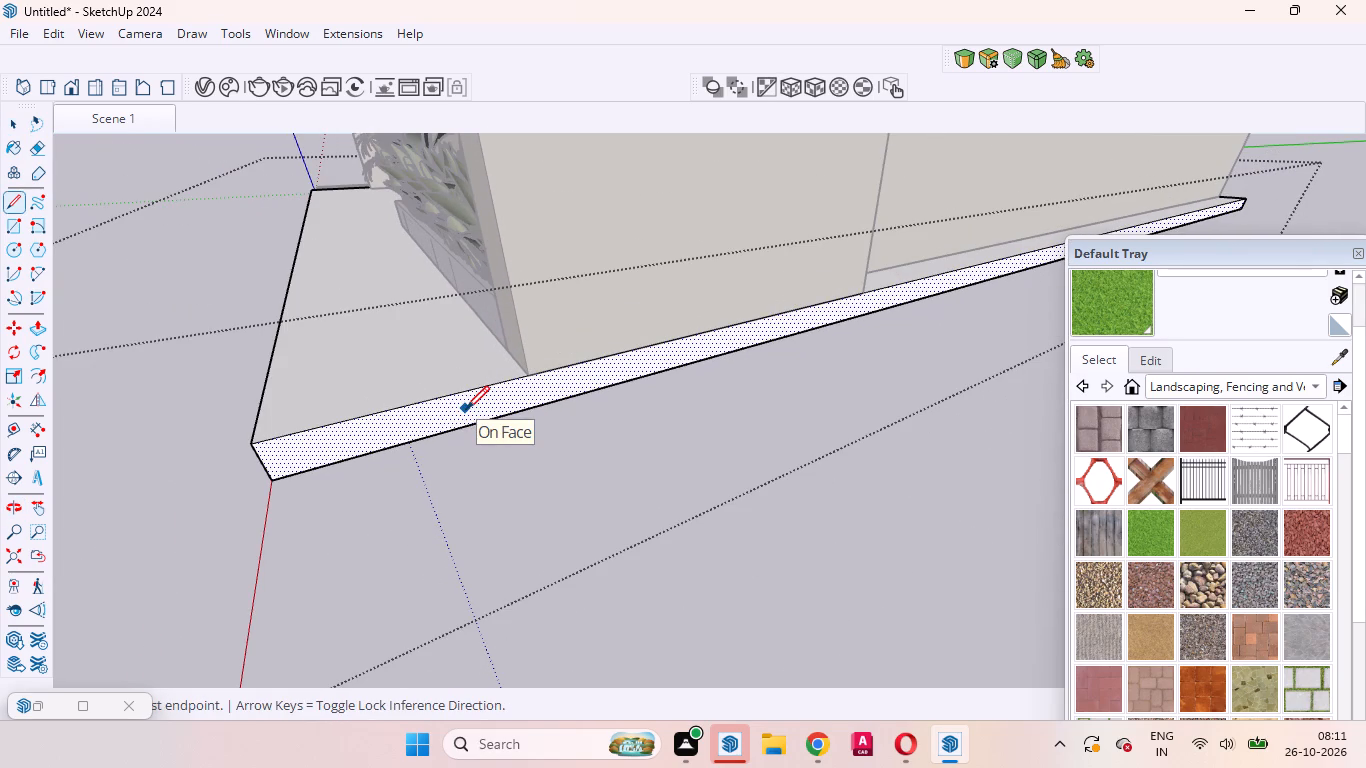
{"action": "left_click", "coordinate": [521, 381]}
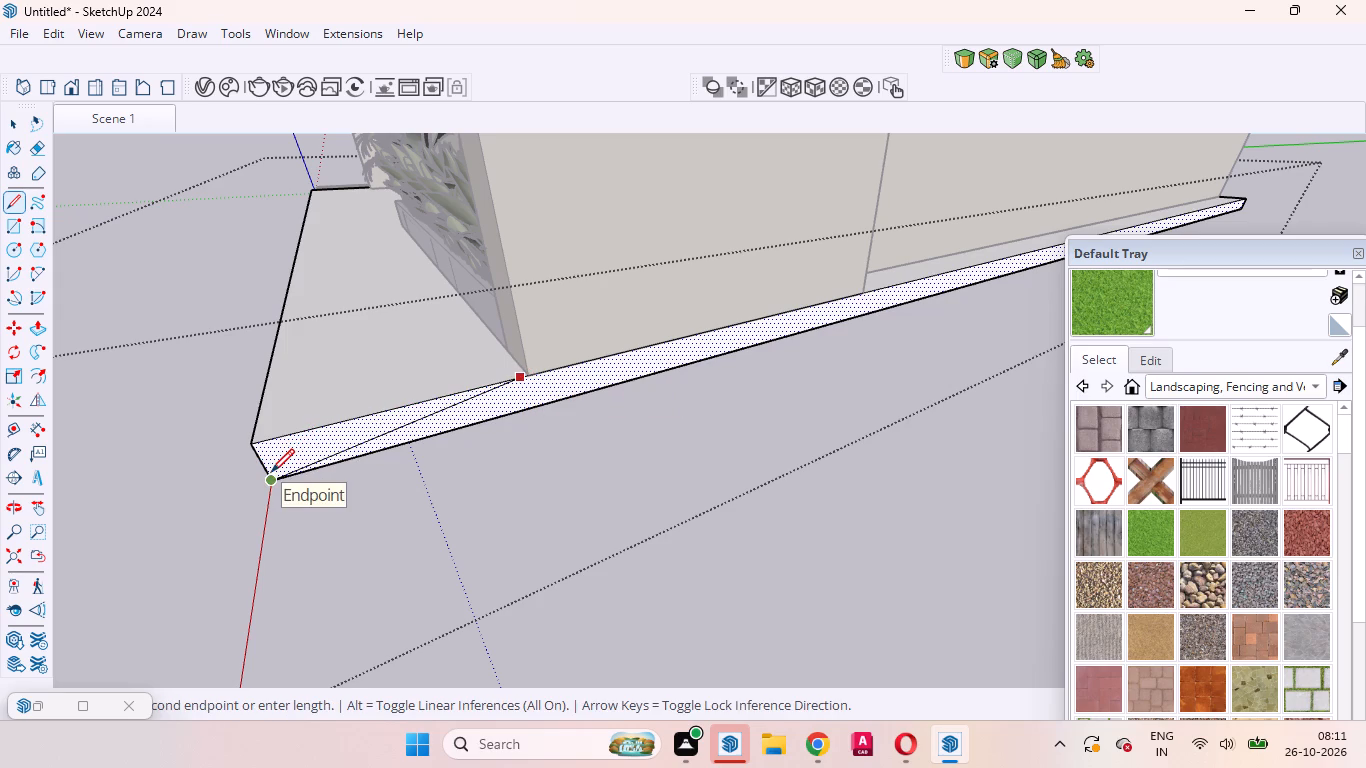
{"action": "left_click", "coordinate": [271, 472]}
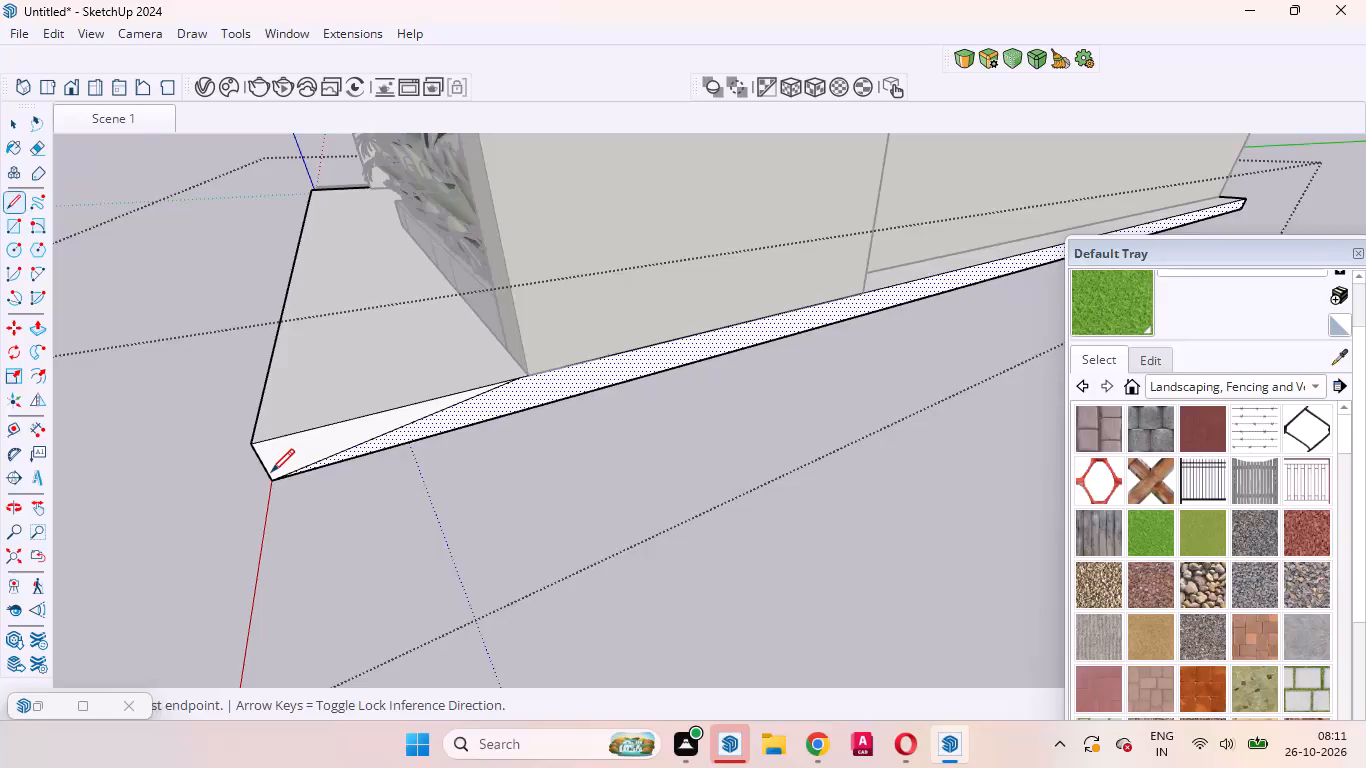
{"action": "key", "text": "space"}
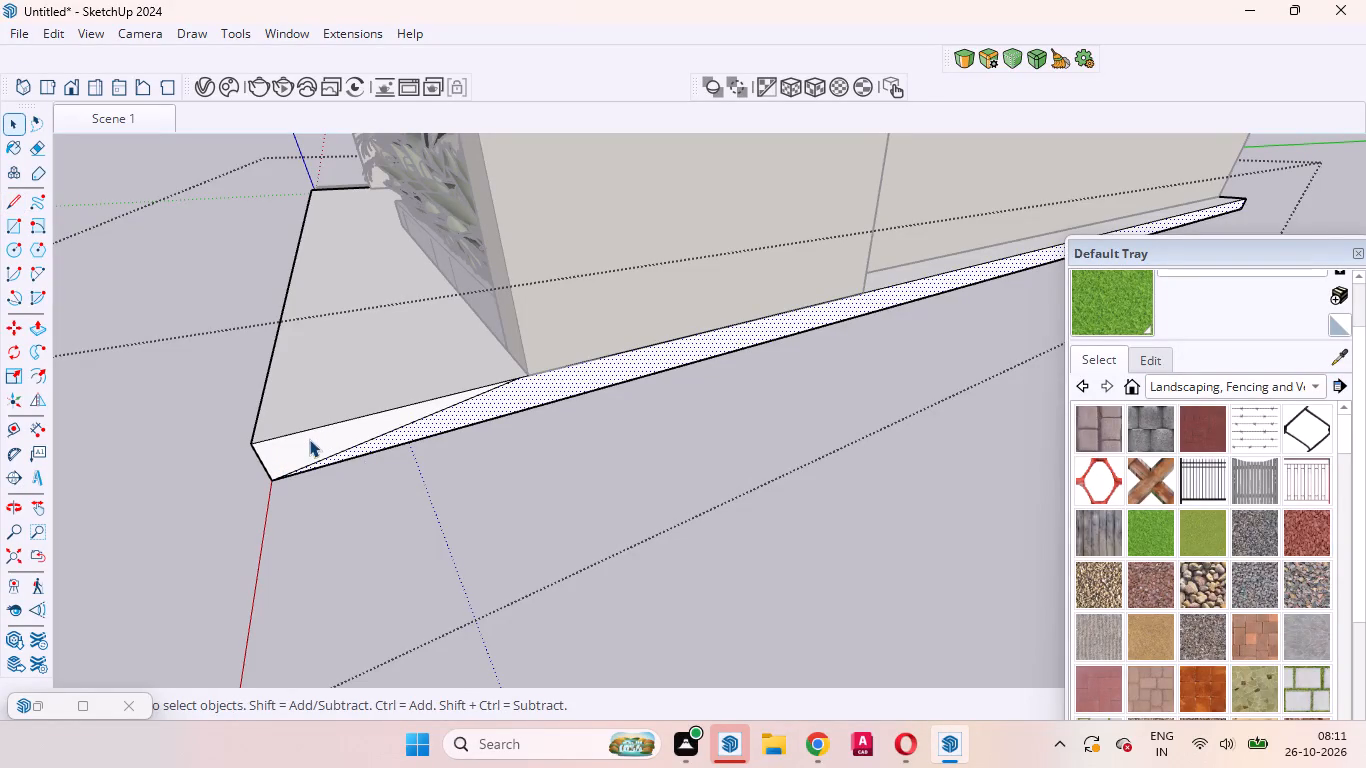
Push the triangular face through the slab's full front length to the gate-side end, cutting the front strip into a ramp.
{"action": "left_click", "coordinate": [309, 441]}
{"action": "key", "text": "p"}
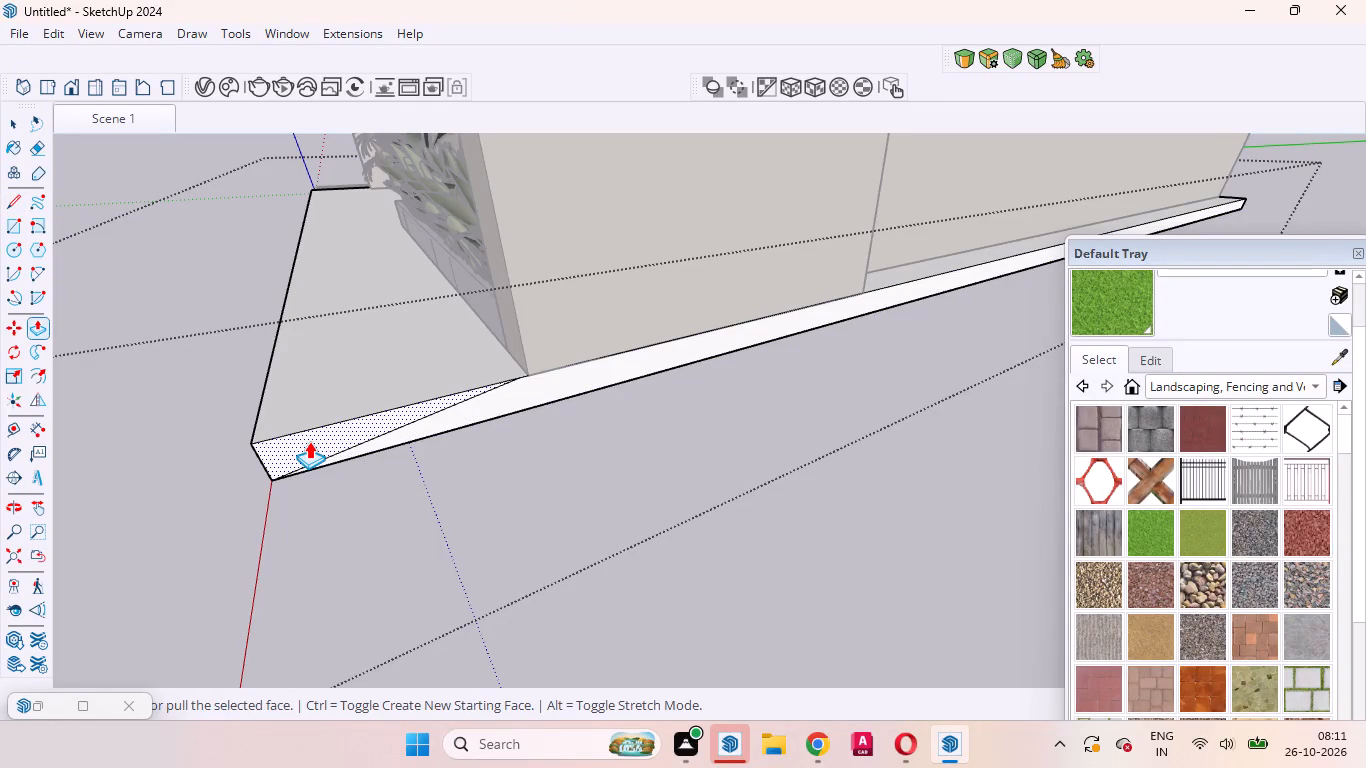
{"action": "middle_click_drag", "start_coordinate": [309, 441], "coordinate": [389, 439]}
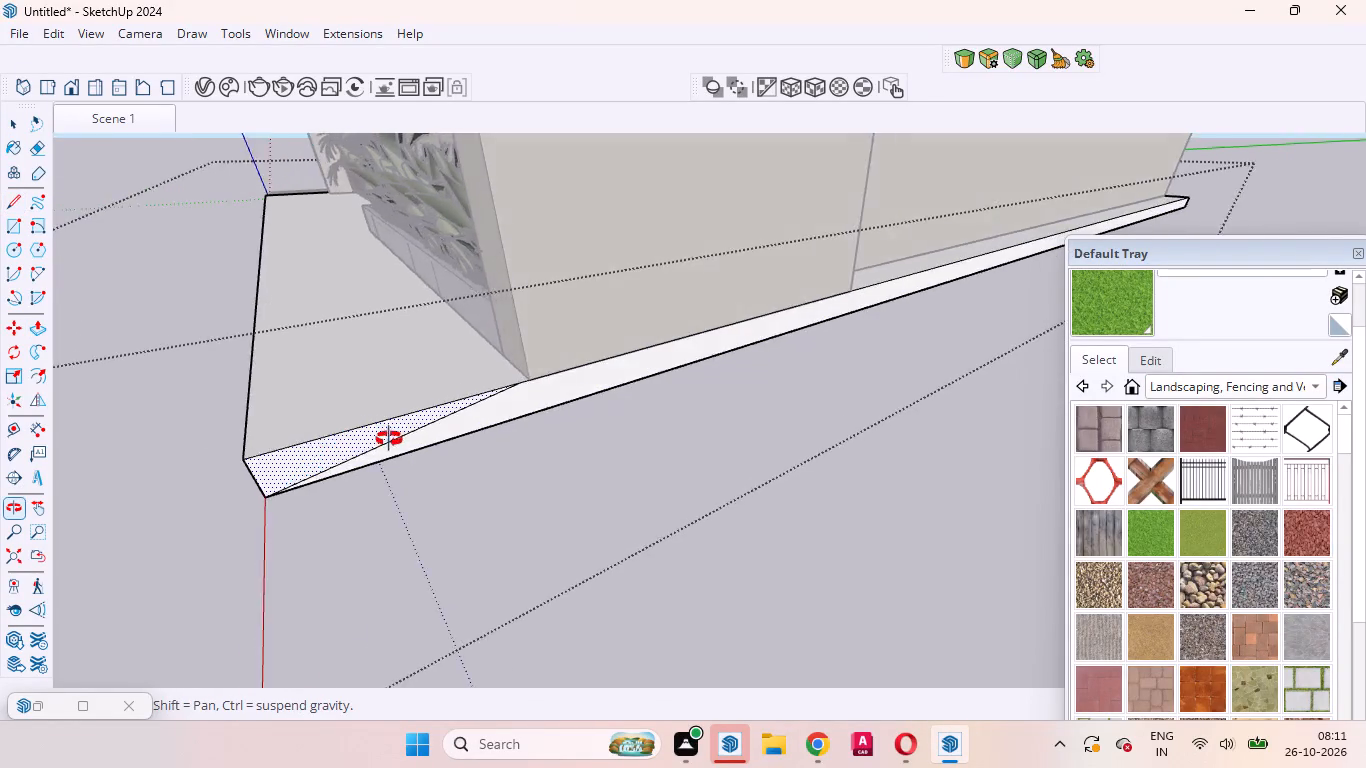
{"action": "middle_click_drag", "start_coordinate": [389, 439], "coordinate": [529, 443]}
{"action": "scroll", "coordinate": [538, 433], "scroll_direction": "down", "scroll_amount": 10}
{"action": "scroll", "coordinate": [522, 440], "scroll_direction": "up", "scroll_amount": 6}
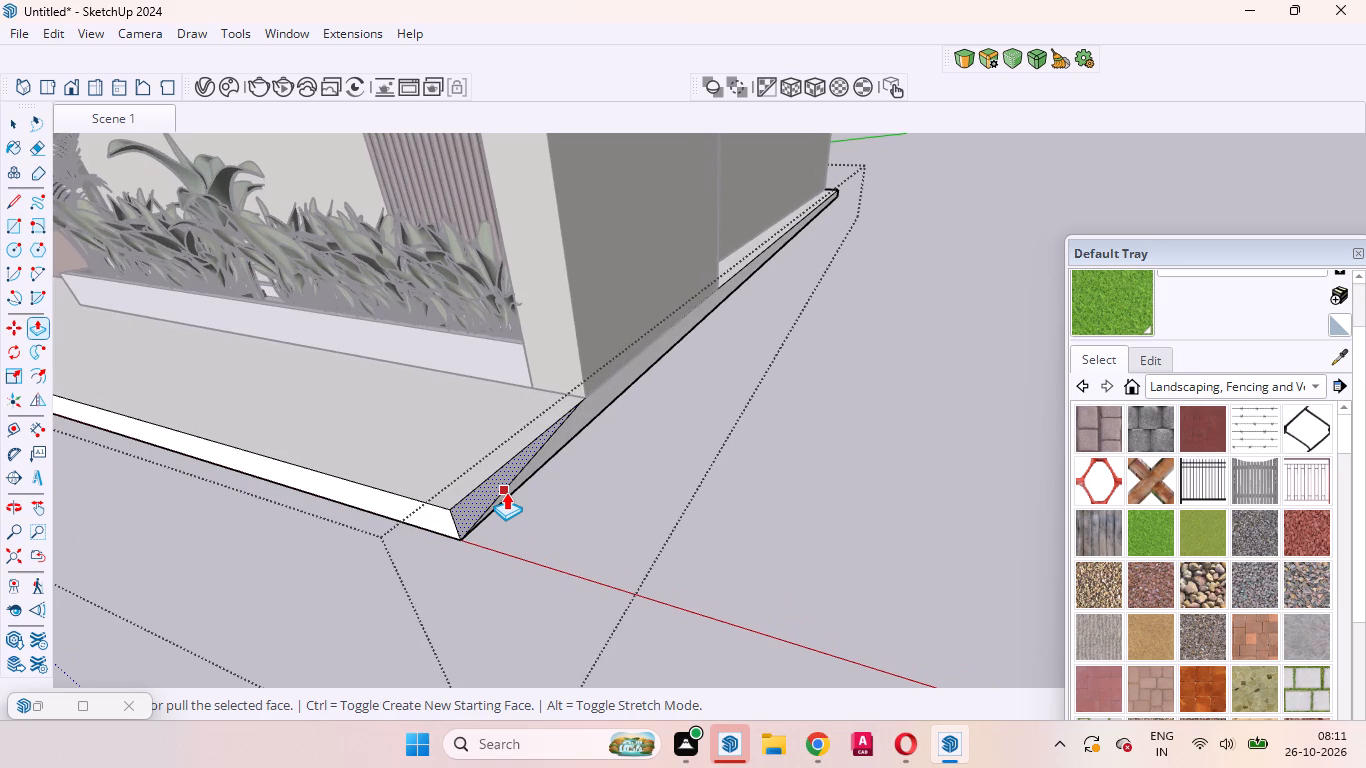
{"action": "left_click", "coordinate": [503, 492]}
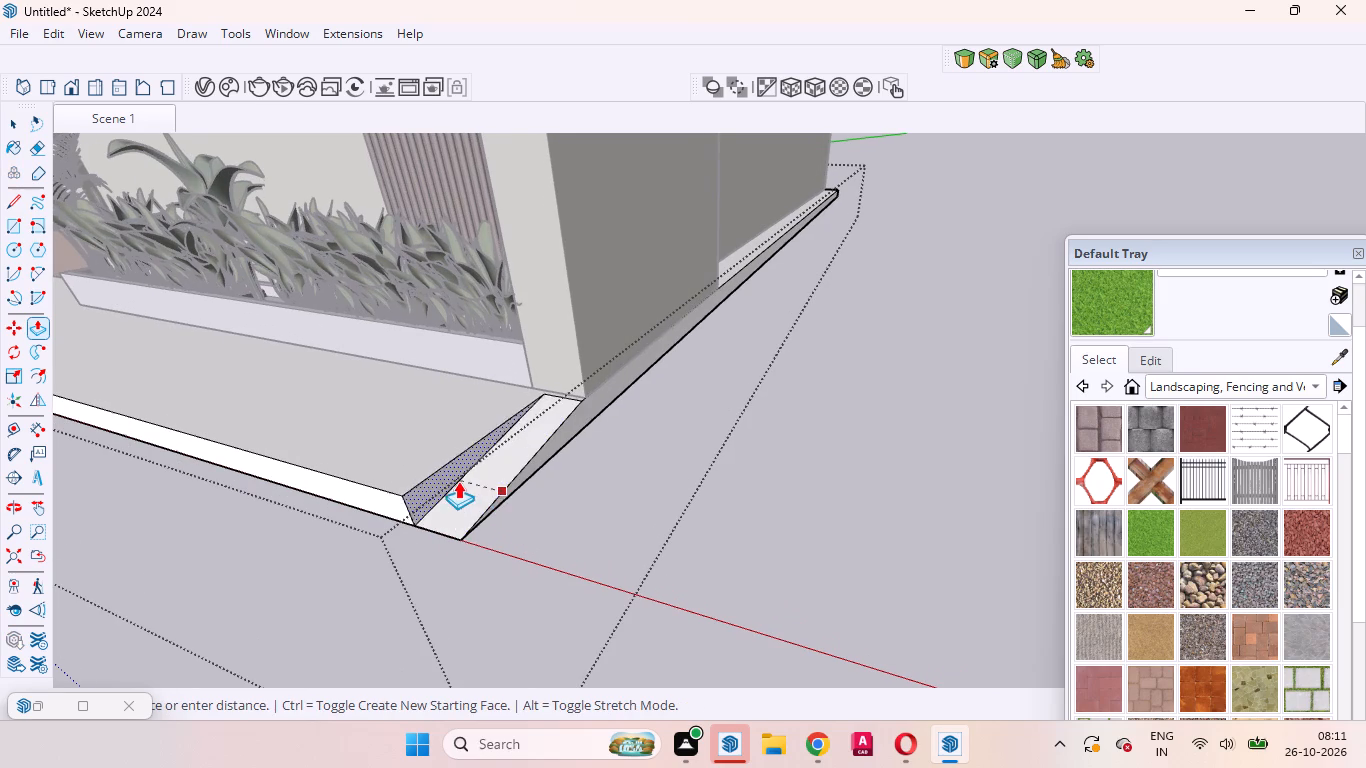
{"action": "scroll", "coordinate": [458, 481], "scroll_direction": "down", "scroll_amount": 19}
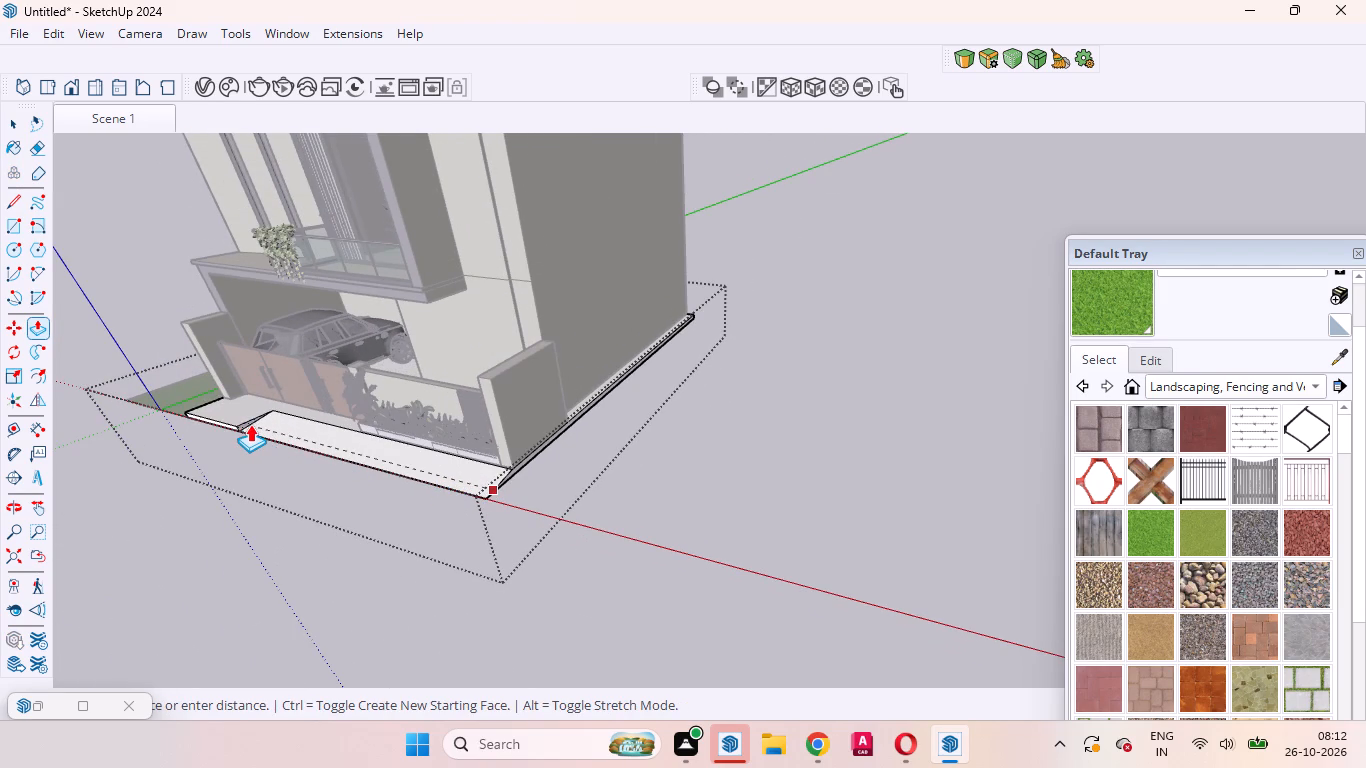
{"action": "scroll", "coordinate": [250, 424], "scroll_direction": "up", "scroll_amount": 12}
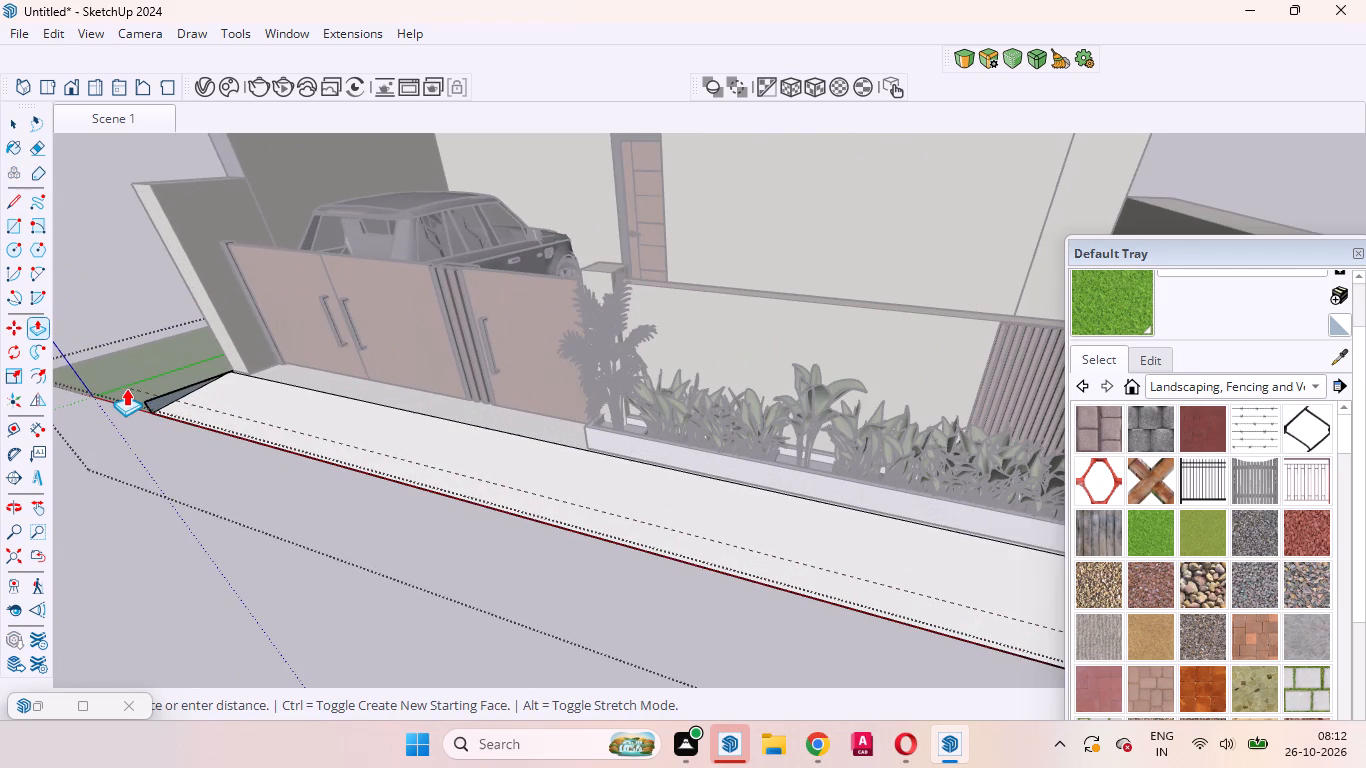
{"action": "left_click", "coordinate": [125, 386]}
{"action": "scroll", "coordinate": [153, 411], "scroll_direction": "up", "scroll_amount": 2}
{"action": "scroll", "coordinate": [164, 411], "scroll_direction": "down", "scroll_amount": 9}
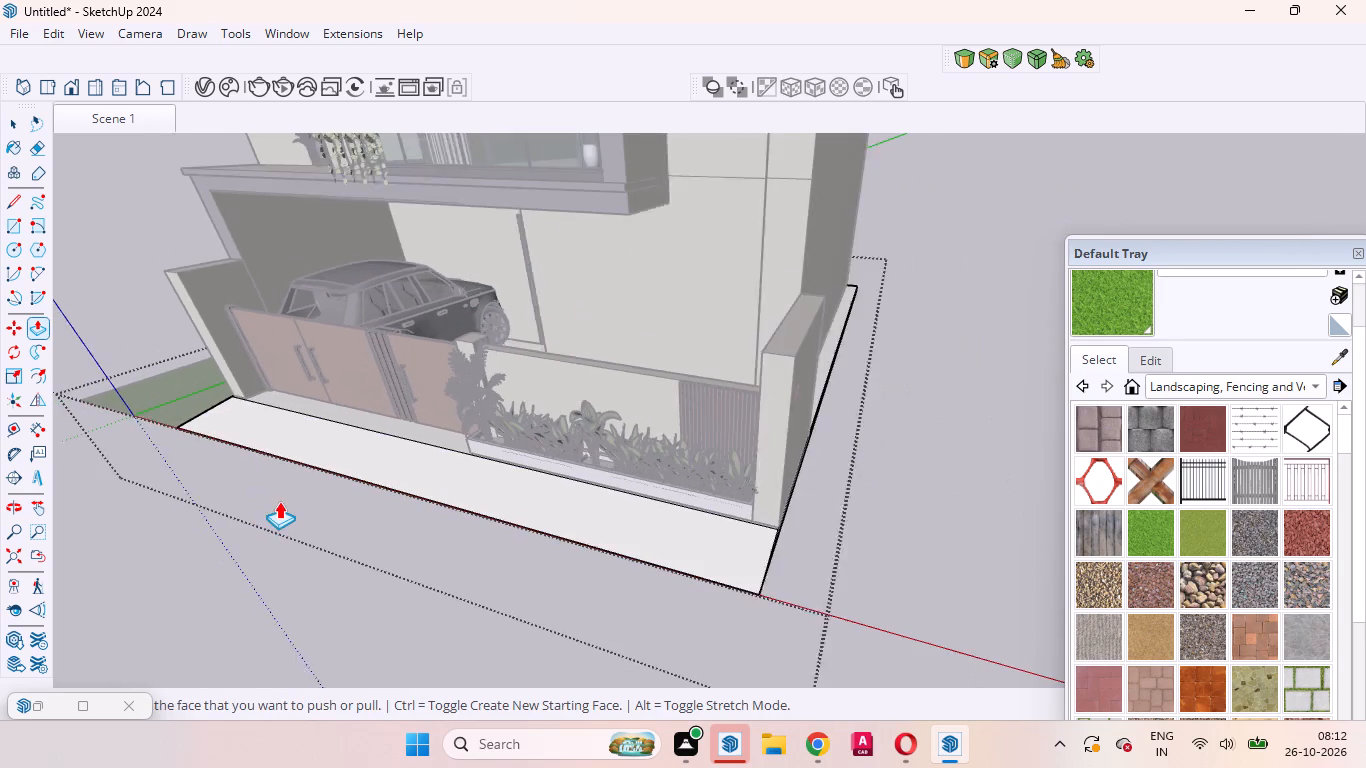
{"action": "key", "text": "space"}
{"action": "key", "text": "space"}
{"action": "triple_click", "coordinate": [287, 502]}
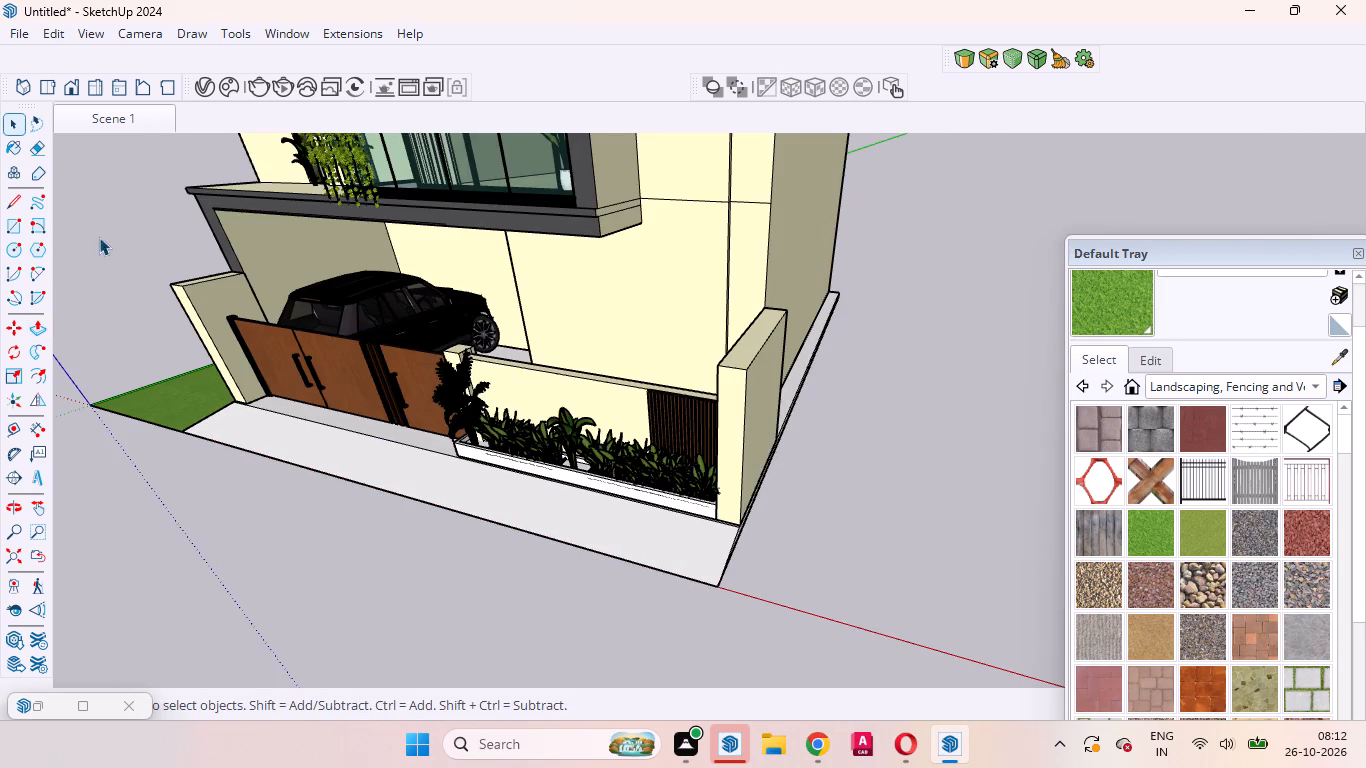
Paint the sloped front face of the slab with the grey paving stone material with grass joints, working from the Scene 1 view.
{"action": "left_click", "coordinate": [111, 108]}
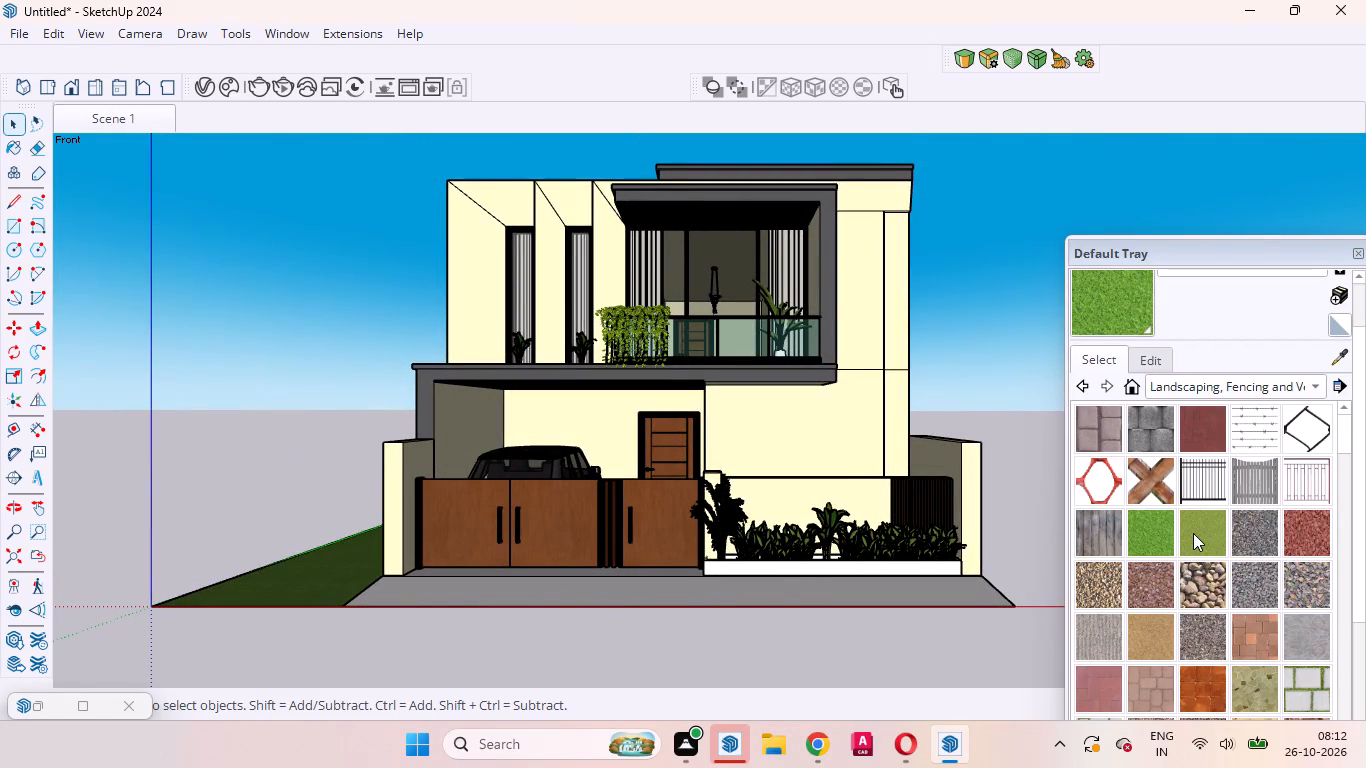
{"action": "left_click", "coordinate": [1137, 433]}
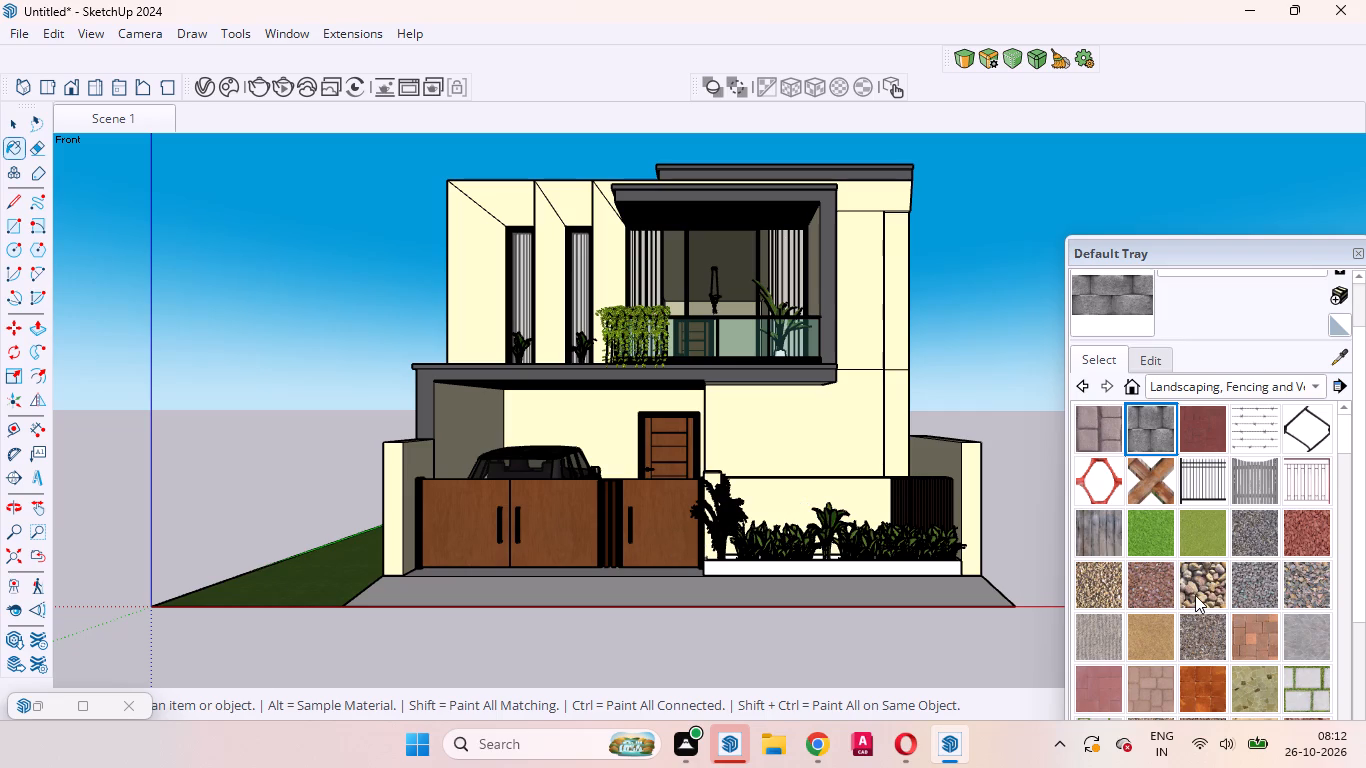
{"action": "scroll", "coordinate": [1195, 595], "scroll_direction": "down", "scroll_amount": 7}
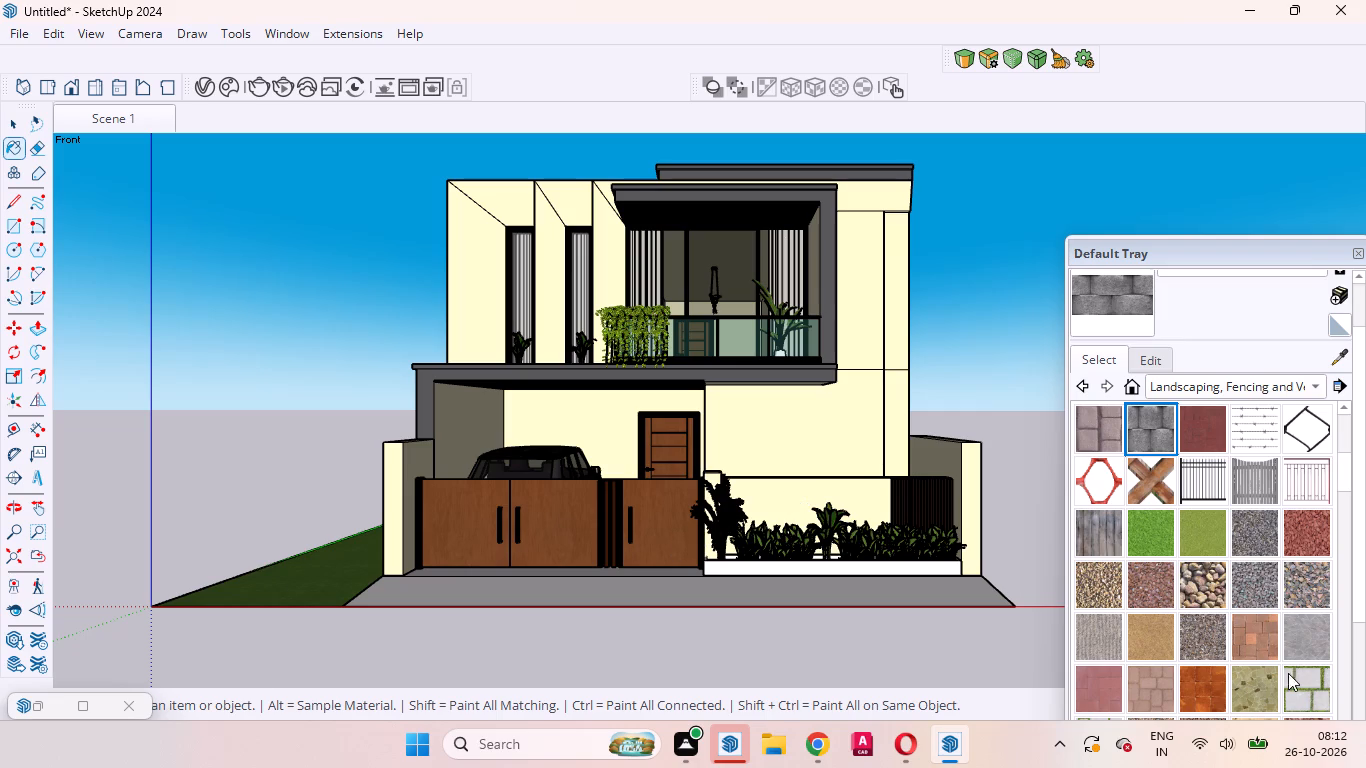
{"action": "left_click", "coordinate": [1305, 686]}
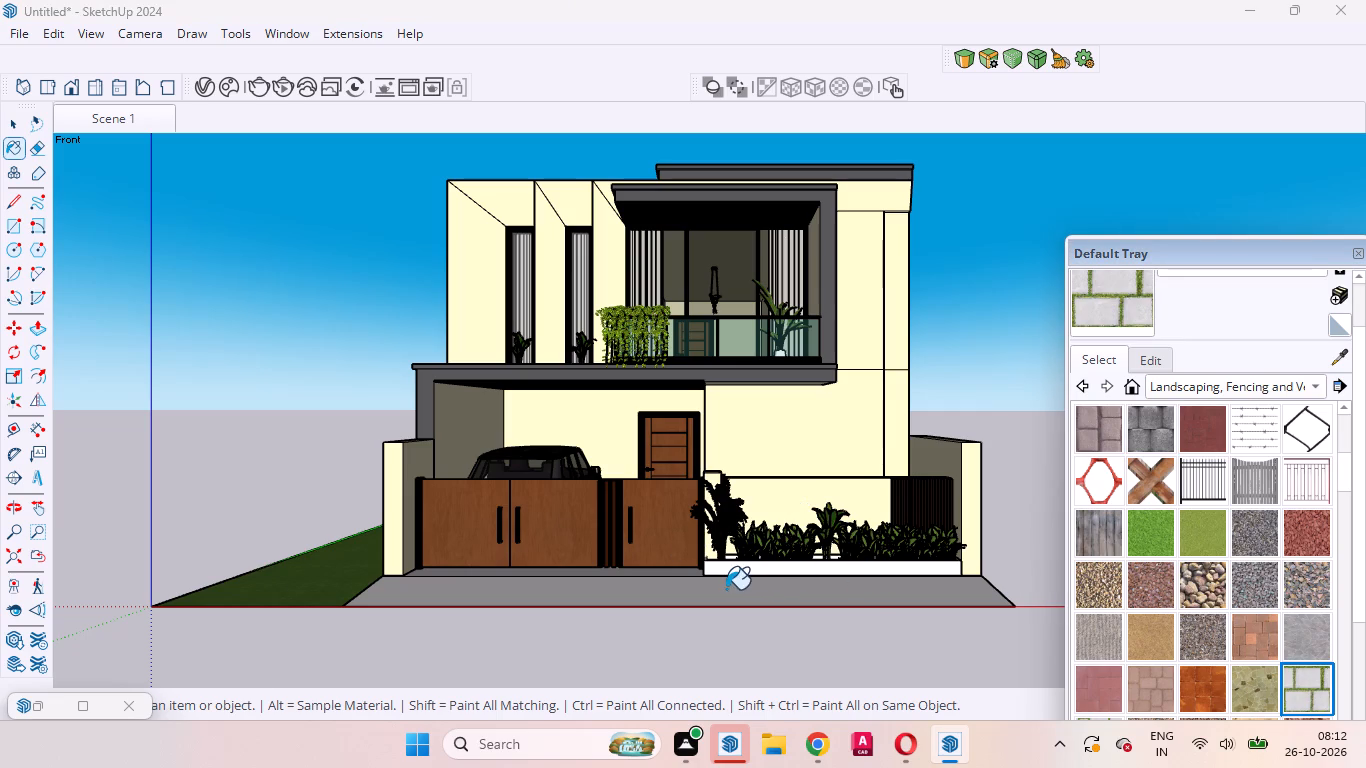
{"action": "key", "text": "space"}
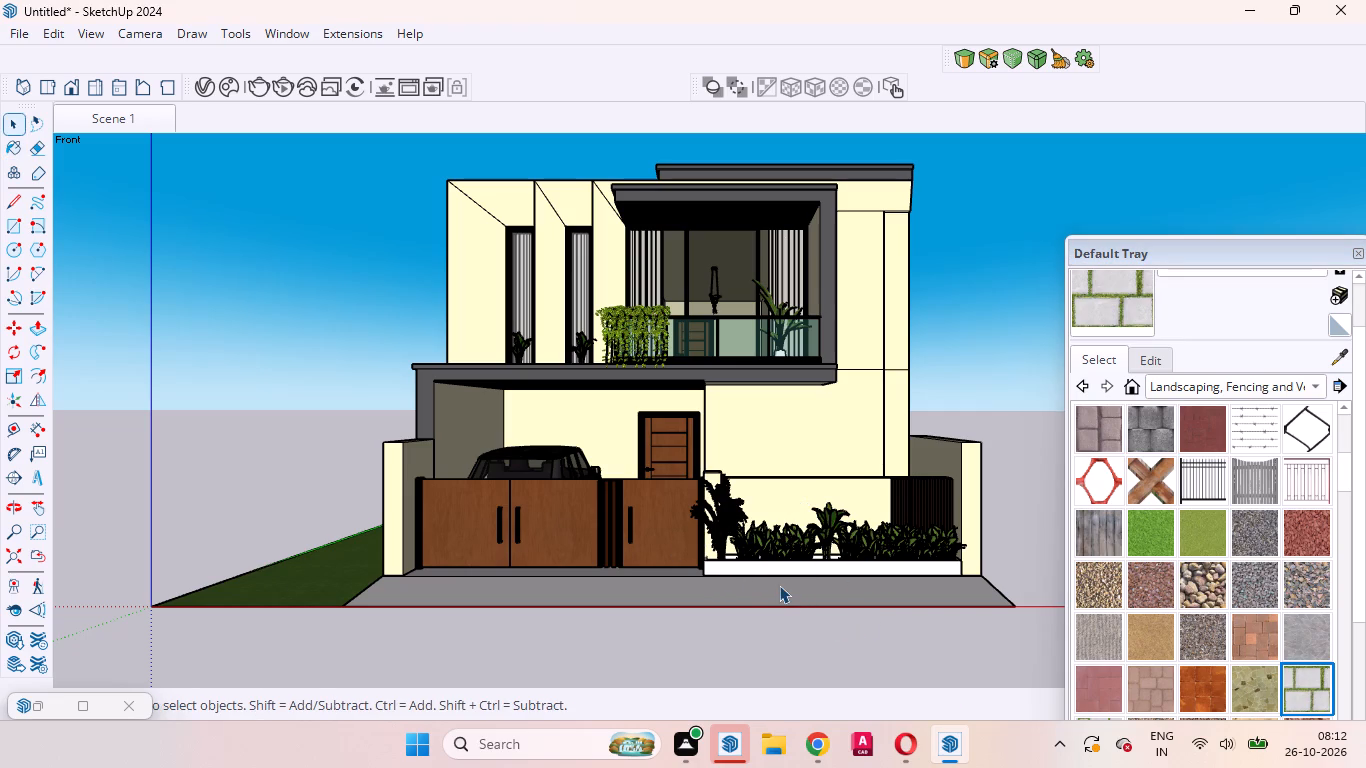
{"action": "left_click", "coordinate": [779, 585]}
{"action": "double_click", "coordinate": [779, 585]}
{"action": "left_click", "coordinate": [779, 585]}
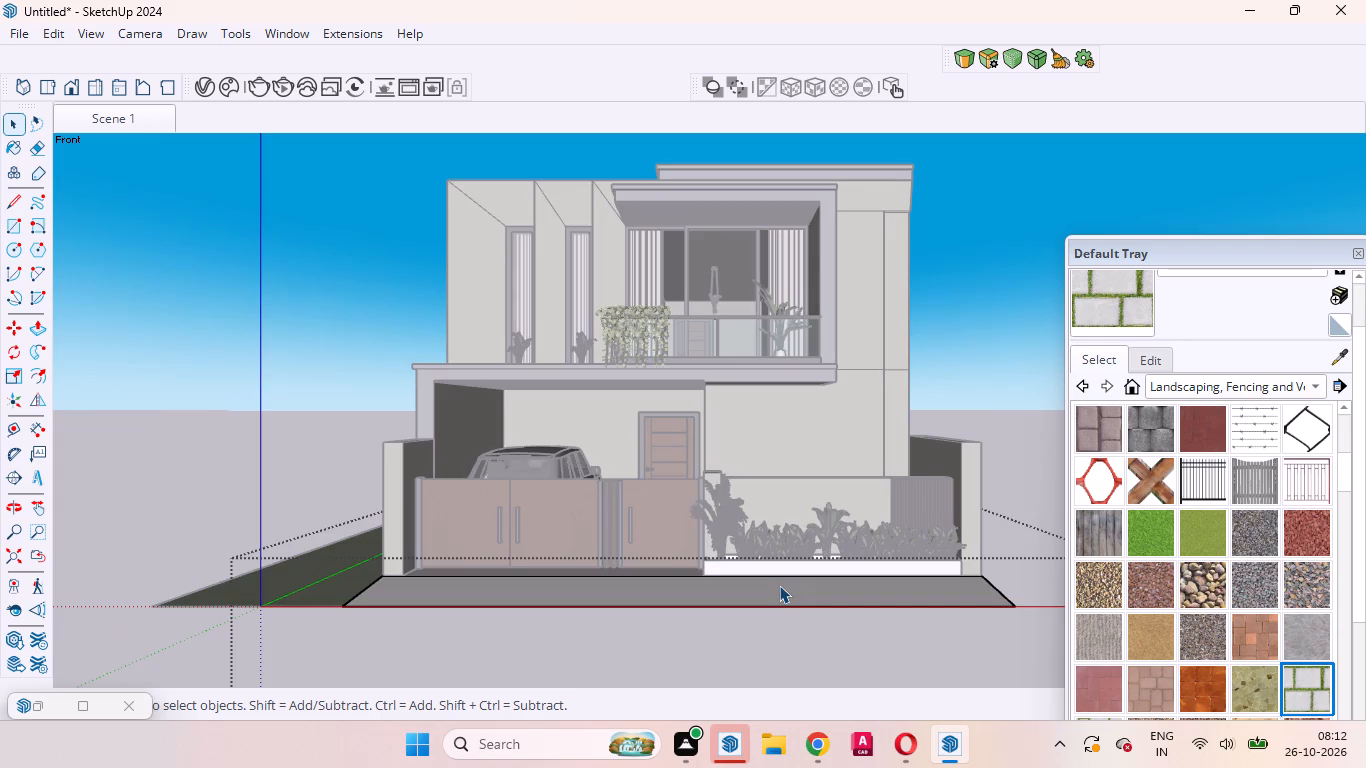
{"action": "left_click", "coordinate": [779, 585]}
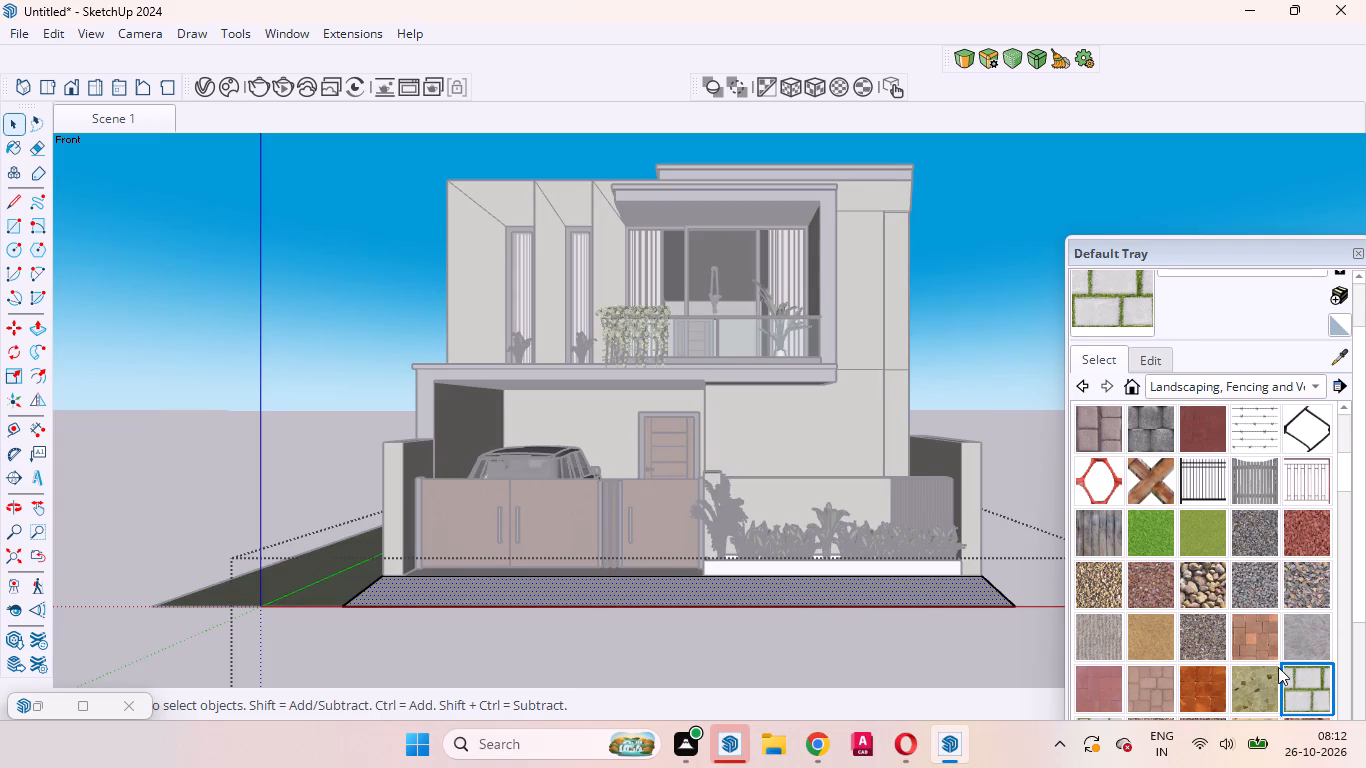
{"action": "left_click", "coordinate": [1309, 689]}
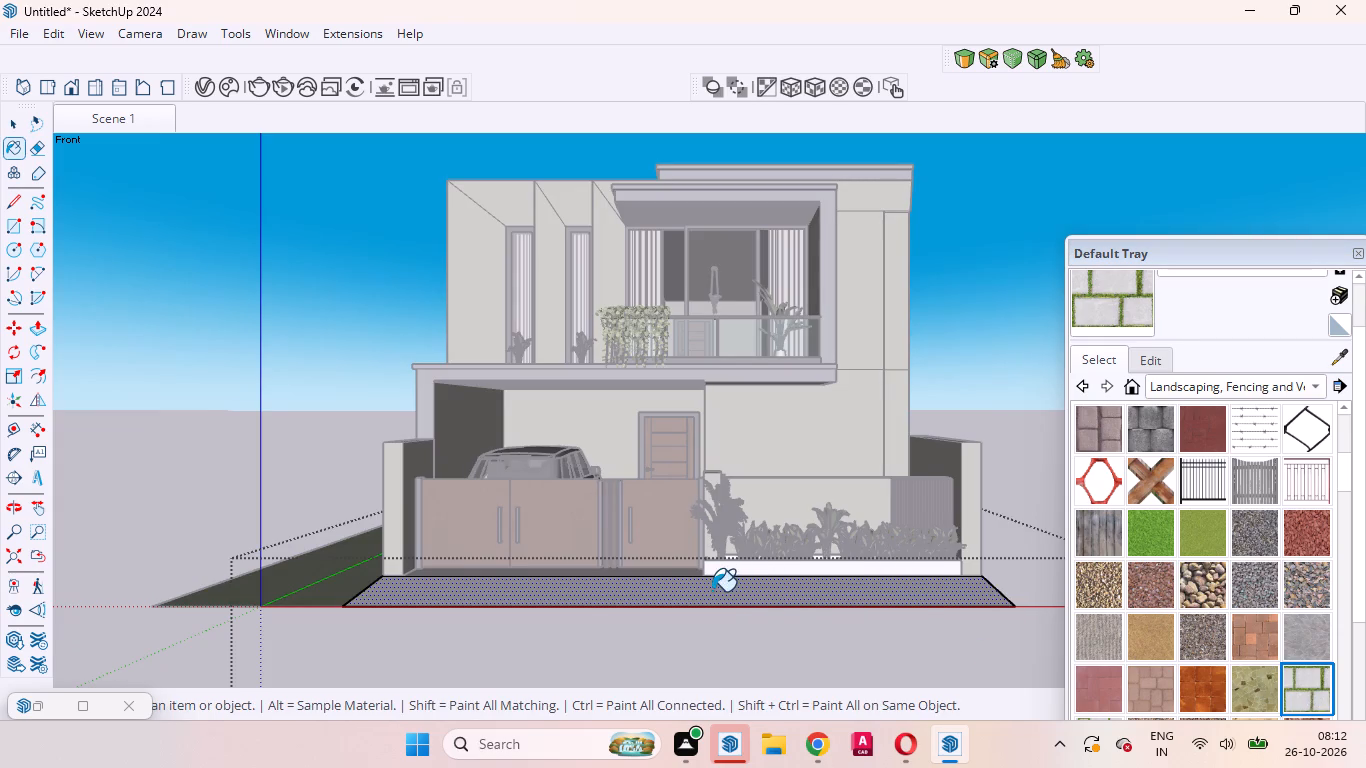
{"action": "left_click", "coordinate": [698, 595]}
{"action": "key", "text": "space"}
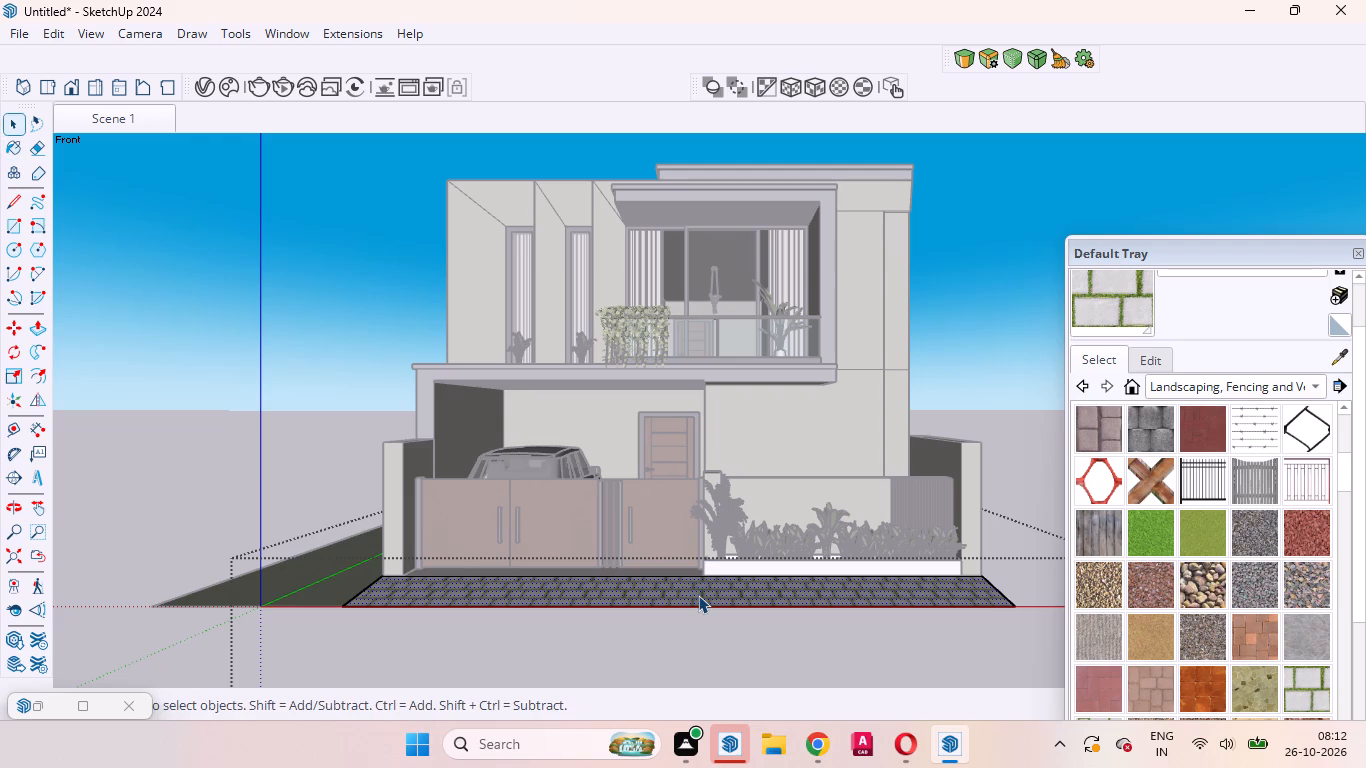
Close the base slab's editing and examine the paved ramp and the unpainted floor strip in front of the gate.
{"action": "scroll", "coordinate": [698, 595], "scroll_direction": "down", "scroll_amount": 5}
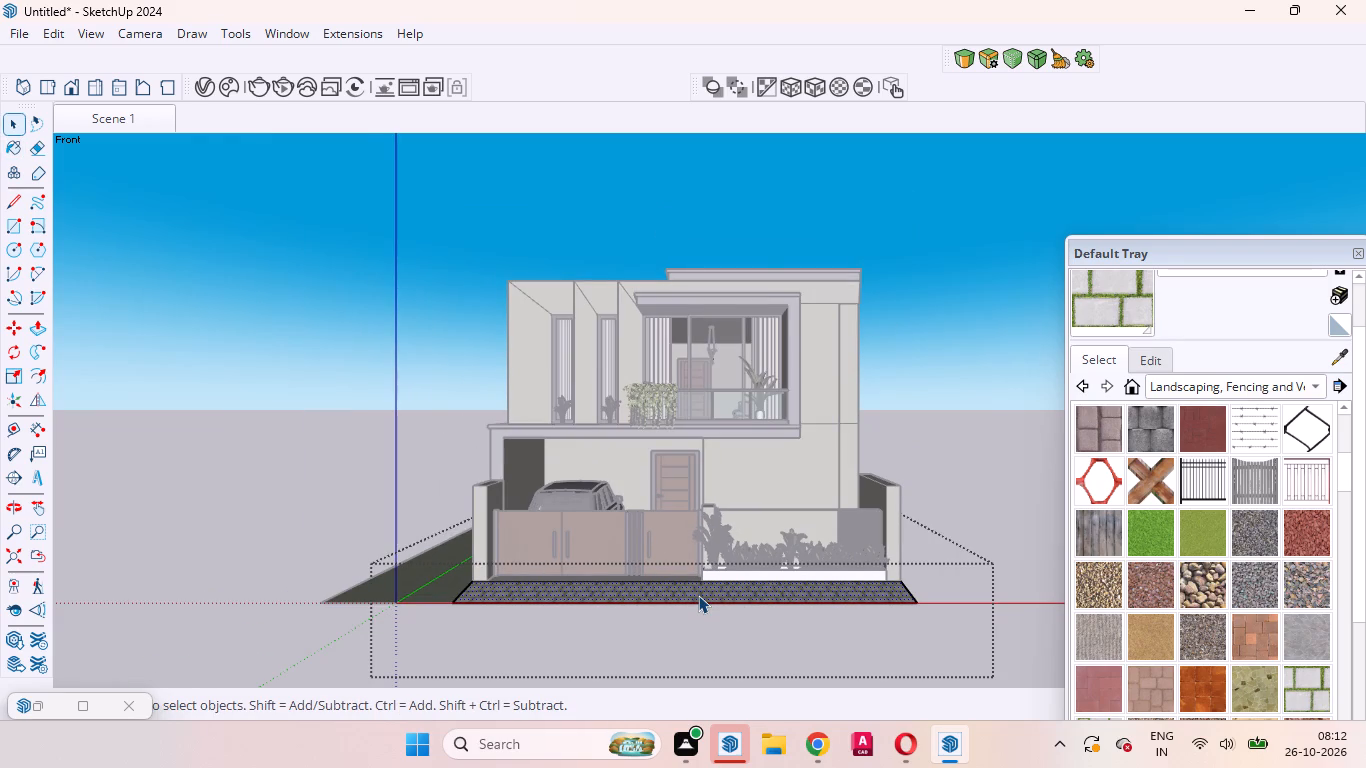
{"action": "triple_click", "coordinate": [727, 650]}
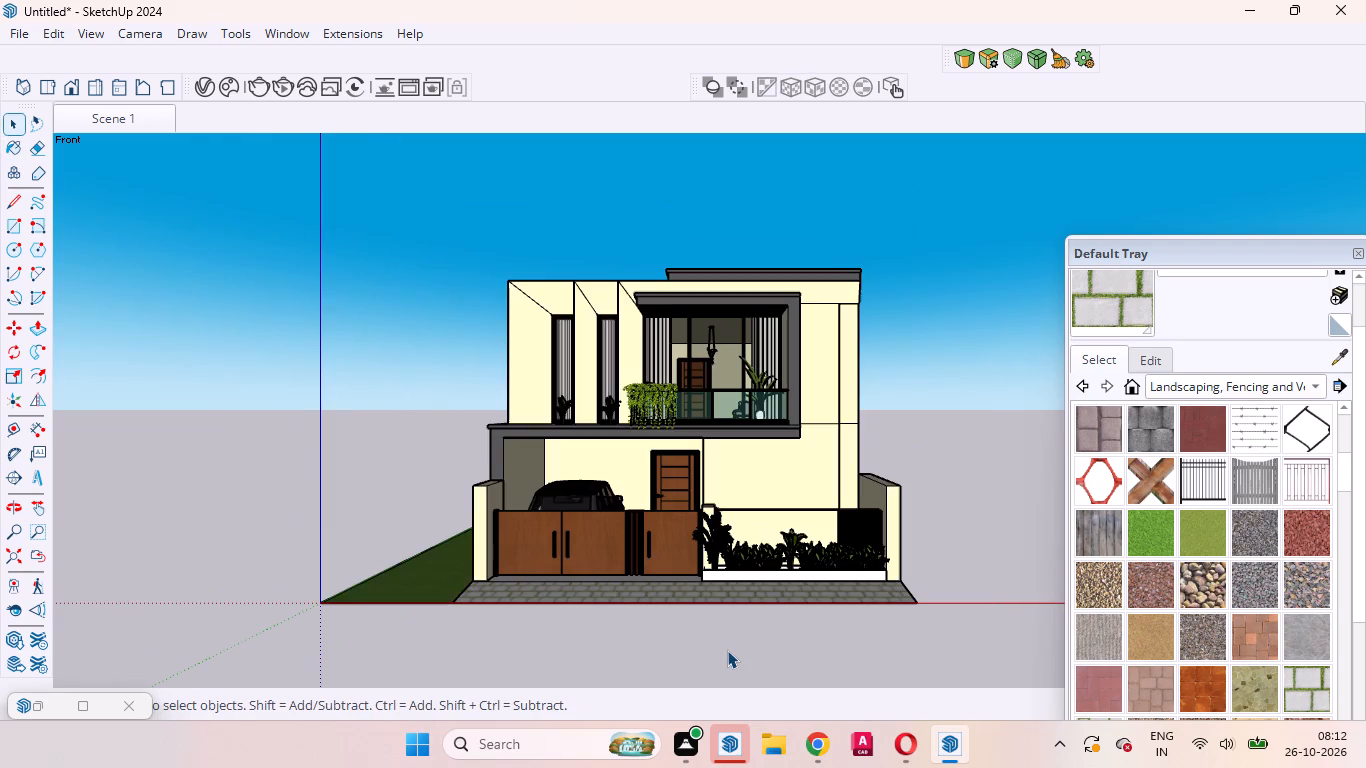
{"action": "scroll", "coordinate": [602, 580], "scroll_direction": "up", "scroll_amount": 10}
{"action": "middle_click_drag", "start_coordinate": [605, 568], "coordinate": [609, 572]}
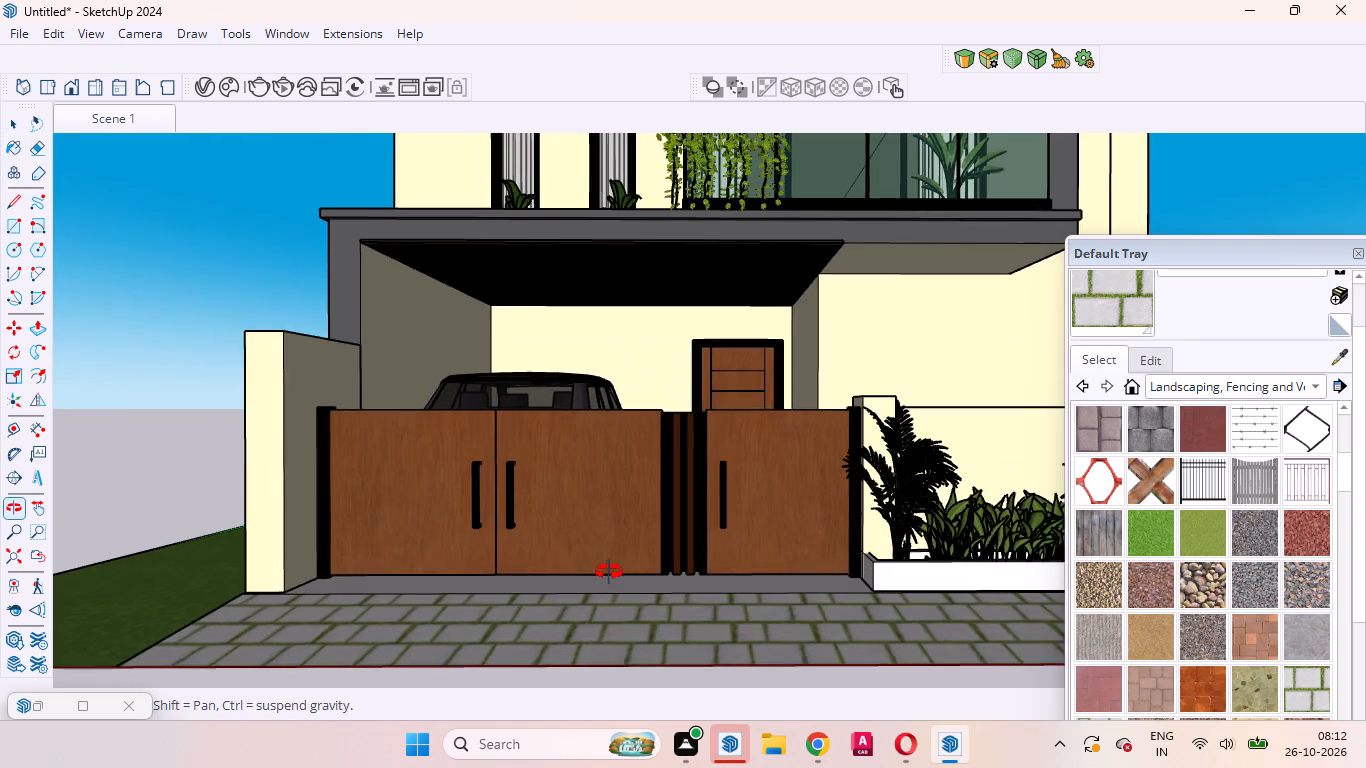
{"action": "middle_click_drag", "start_coordinate": [609, 572], "coordinate": [605, 613]}
{"action": "scroll", "coordinate": [605, 613], "scroll_direction": "up", "scroll_amount": 1}
{"action": "scroll", "coordinate": [605, 613], "scroll_direction": "down", "scroll_amount": 10}
{"action": "scroll", "coordinate": [619, 606], "scroll_direction": "up", "scroll_amount": 5}
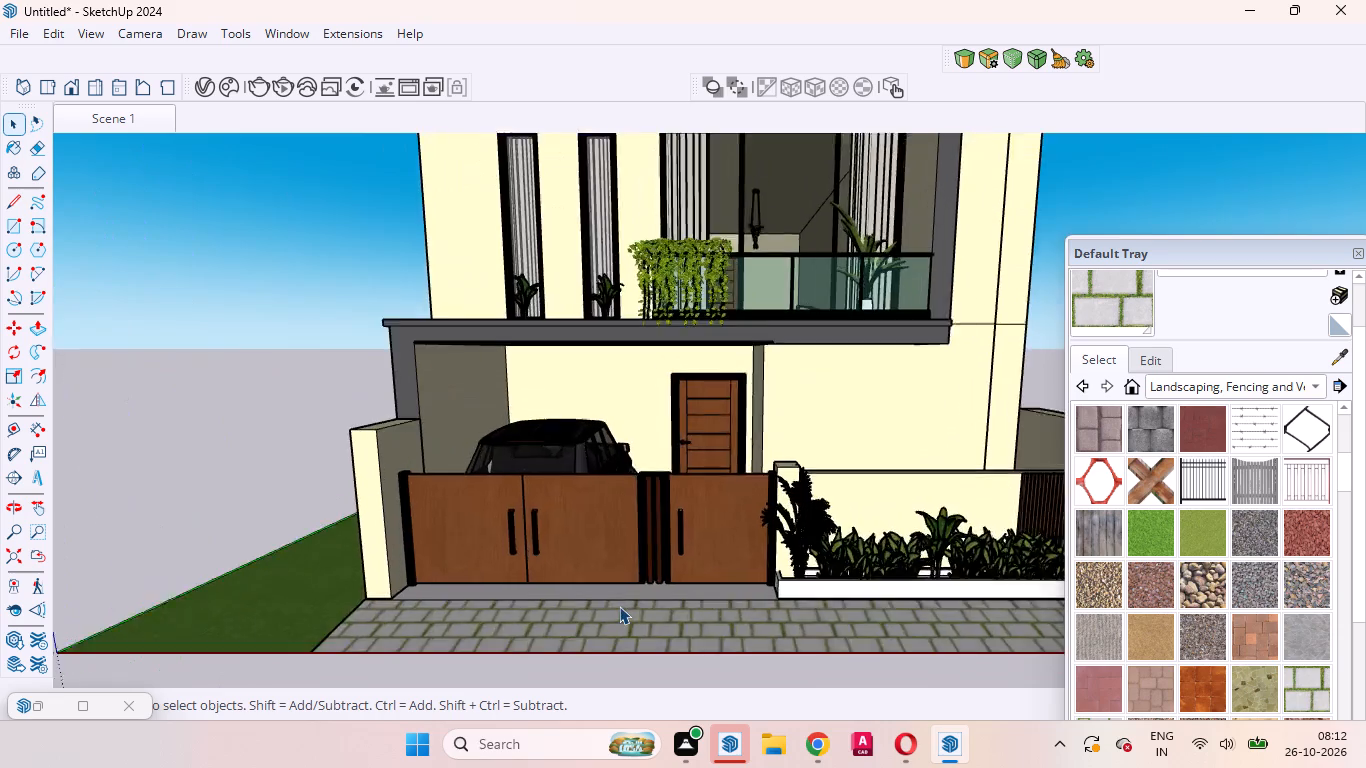
{"action": "scroll", "coordinate": [619, 606], "scroll_direction": "up", "scroll_amount": 11}
{"action": "middle_click_drag", "start_coordinate": [621, 607], "coordinate": [650, 737]}
{"action": "scroll", "coordinate": [650, 737], "scroll_direction": "up", "scroll_amount": 1}
{"action": "scroll", "coordinate": [616, 619], "scroll_direction": "down", "scroll_amount": 2}
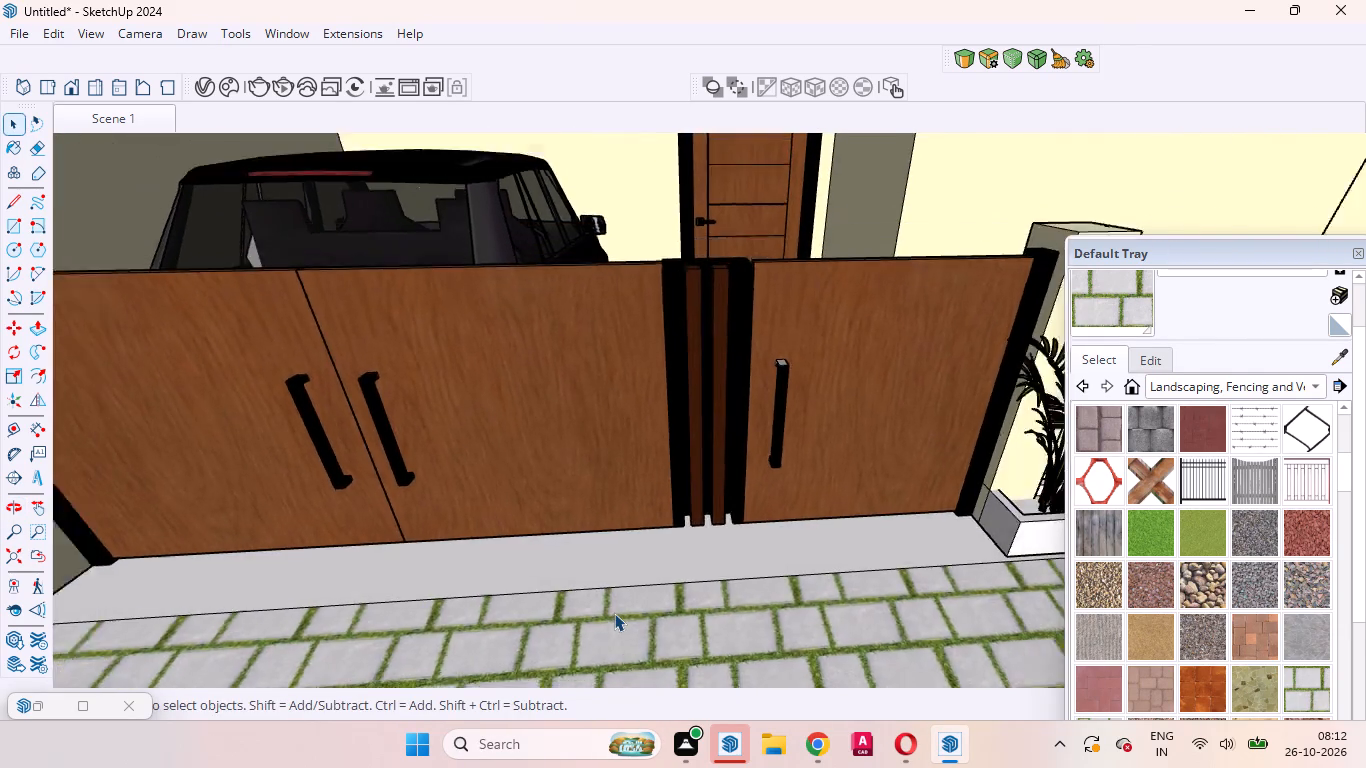
{"action": "scroll", "coordinate": [614, 613], "scroll_direction": "down", "scroll_amount": 7}
{"action": "scroll", "coordinate": [614, 613], "scroll_direction": "up", "scroll_amount": 4}
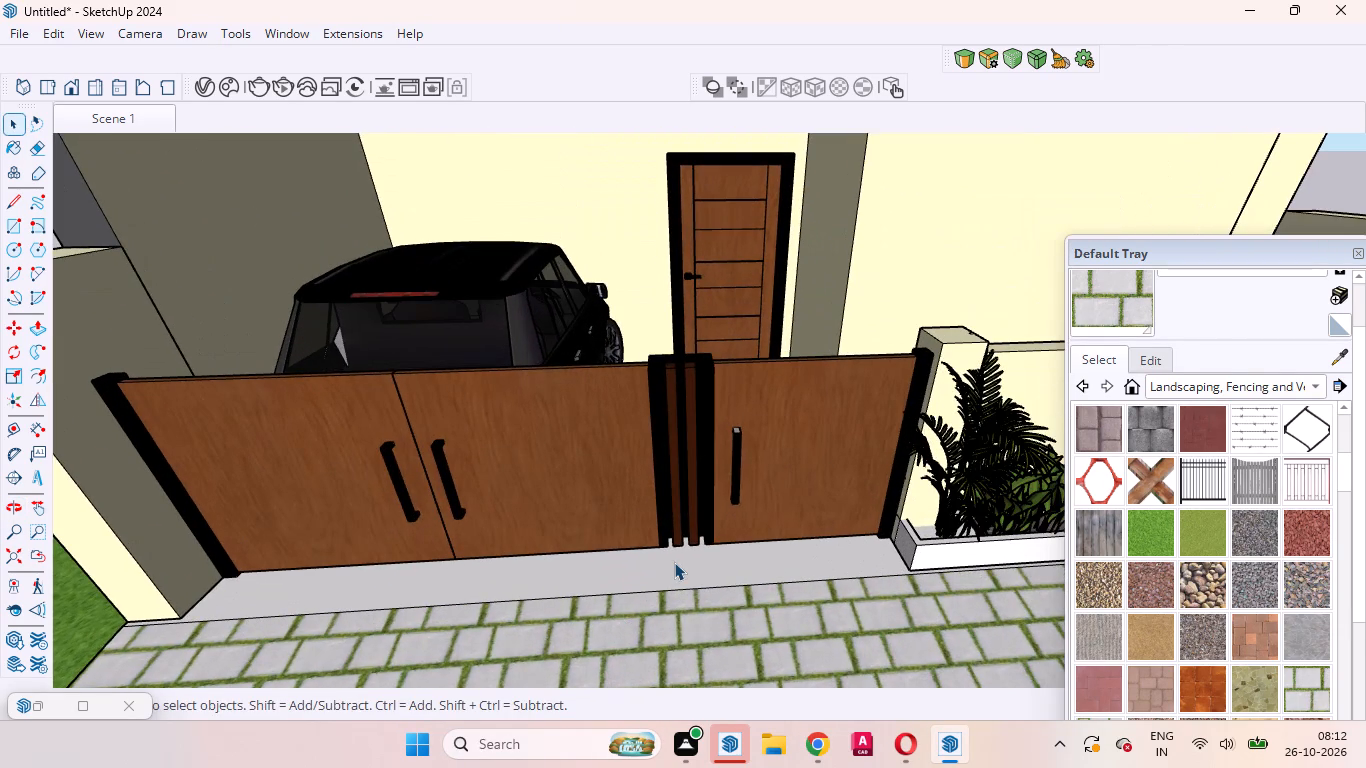
Create a new material using the white marble image 5943b18d2c54371cd8fdc3d12be475fa from Downloads as its texture.
{"action": "left_click", "coordinate": [1268, 256]}
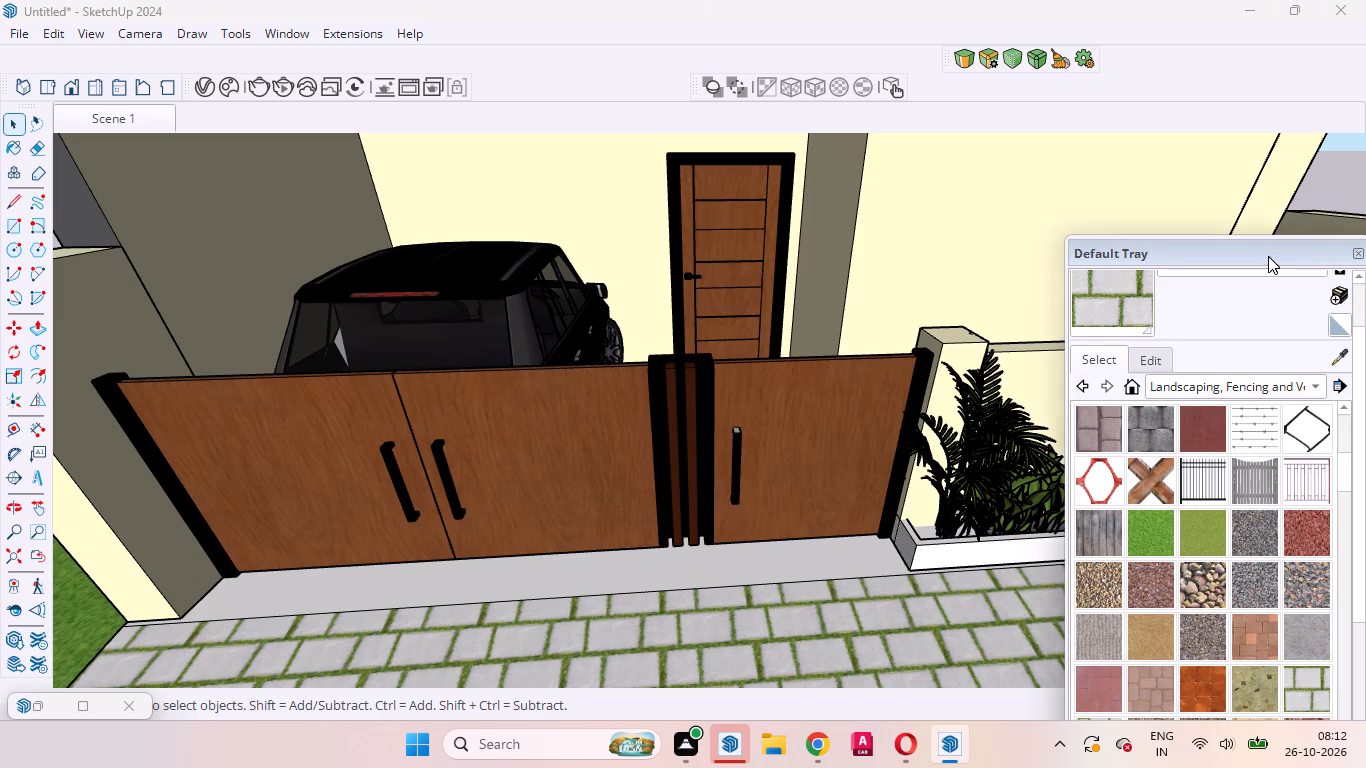
{"action": "scroll", "coordinate": [1268, 256], "scroll_direction": "down", "scroll_amount": 4}
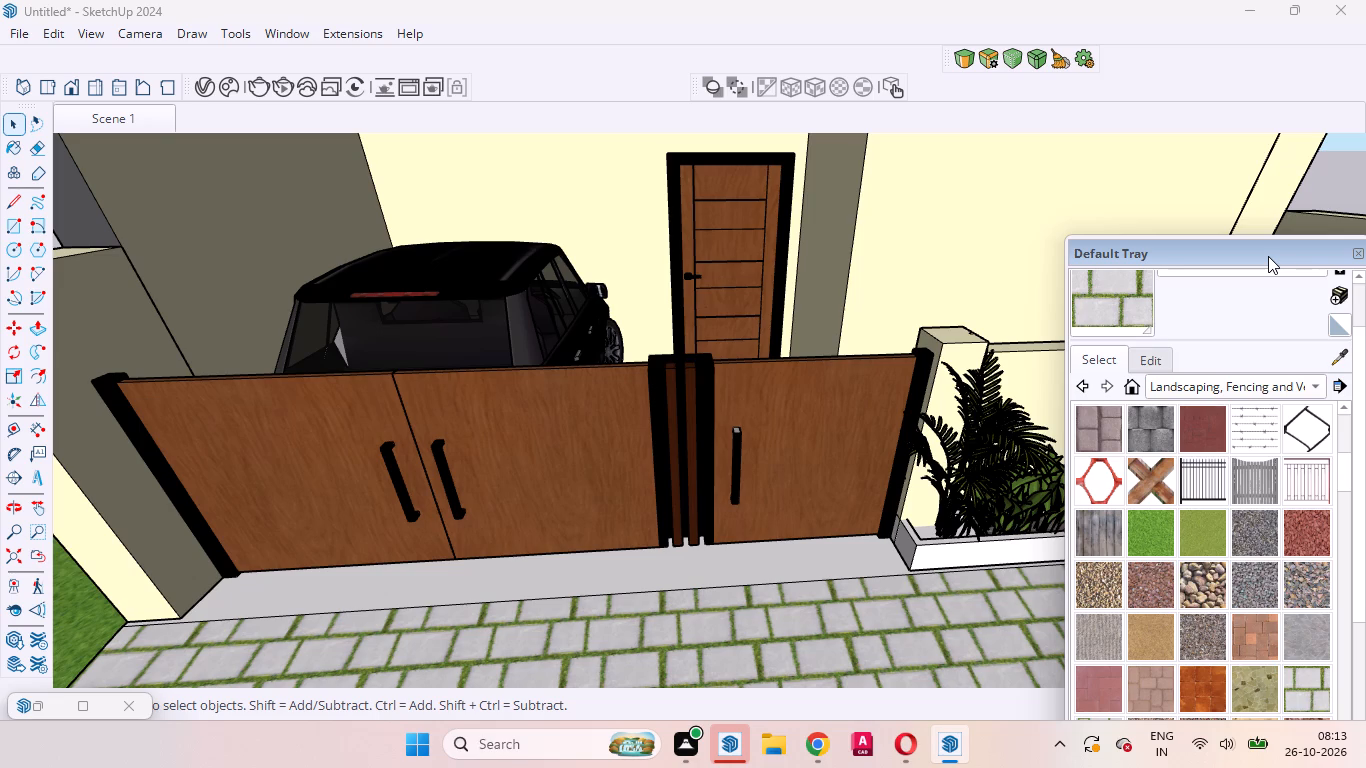
{"action": "left_click_drag", "start_coordinate": [1255, 251], "coordinate": [1253, 251]}
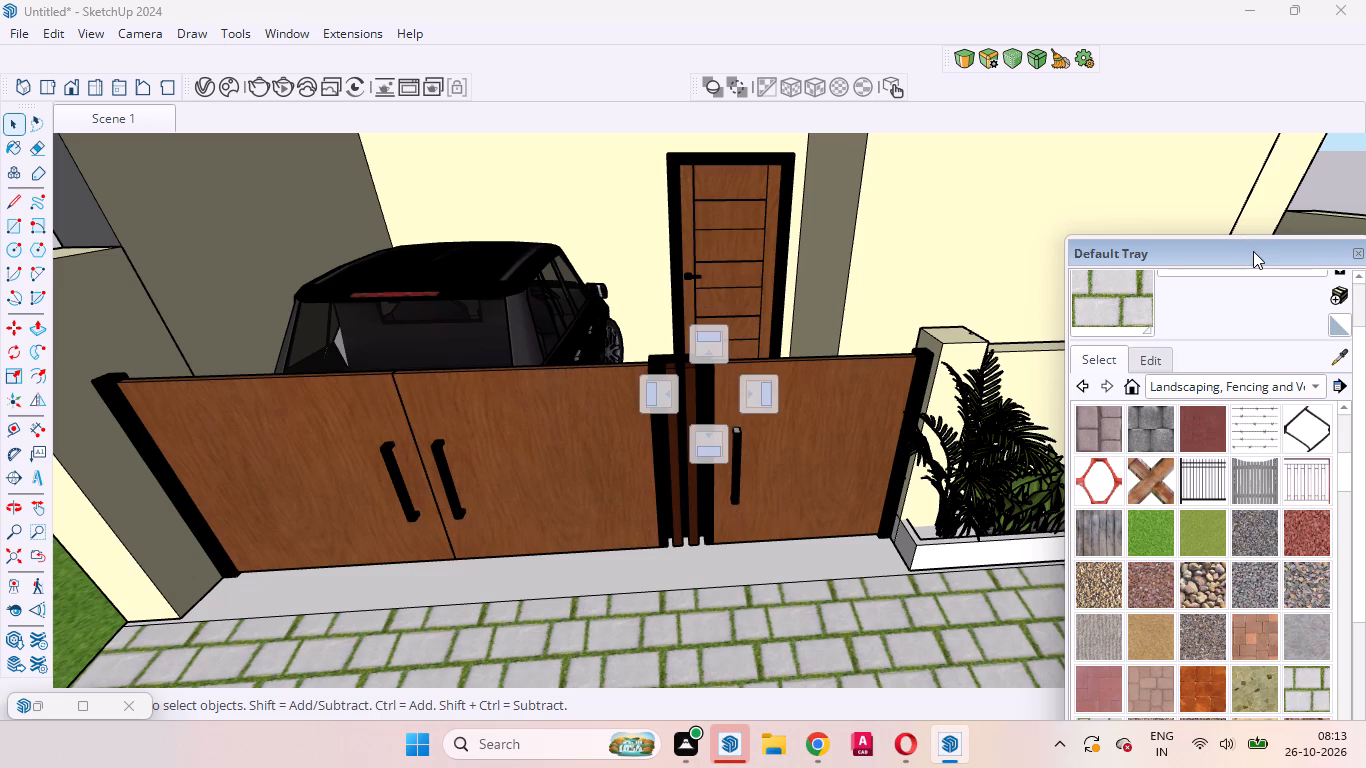
{"action": "left_click_drag", "start_coordinate": [1253, 251], "coordinate": [1161, 212]}
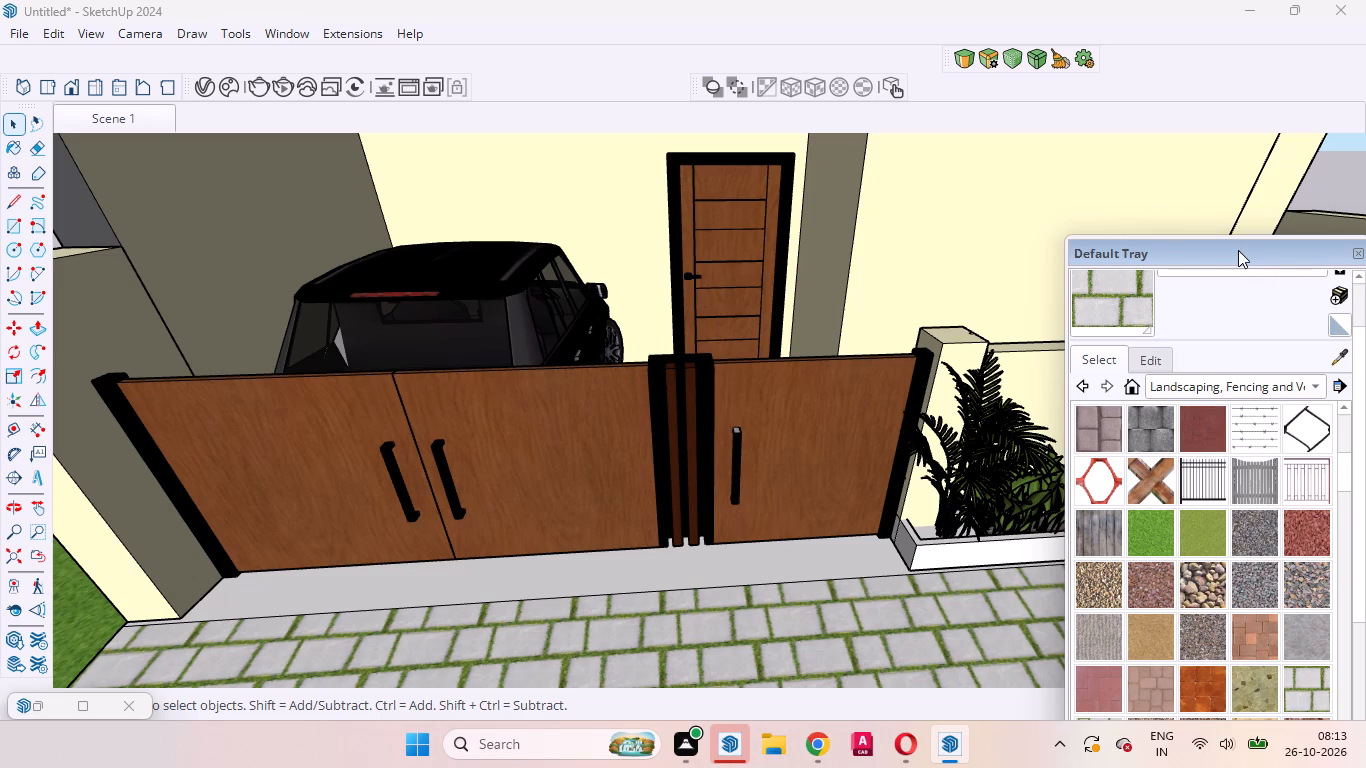
{"action": "left_click_drag", "start_coordinate": [1237, 250], "coordinate": [1151, 214]}
{"action": "scroll", "coordinate": [1258, 292], "scroll_direction": "up", "scroll_amount": 4}
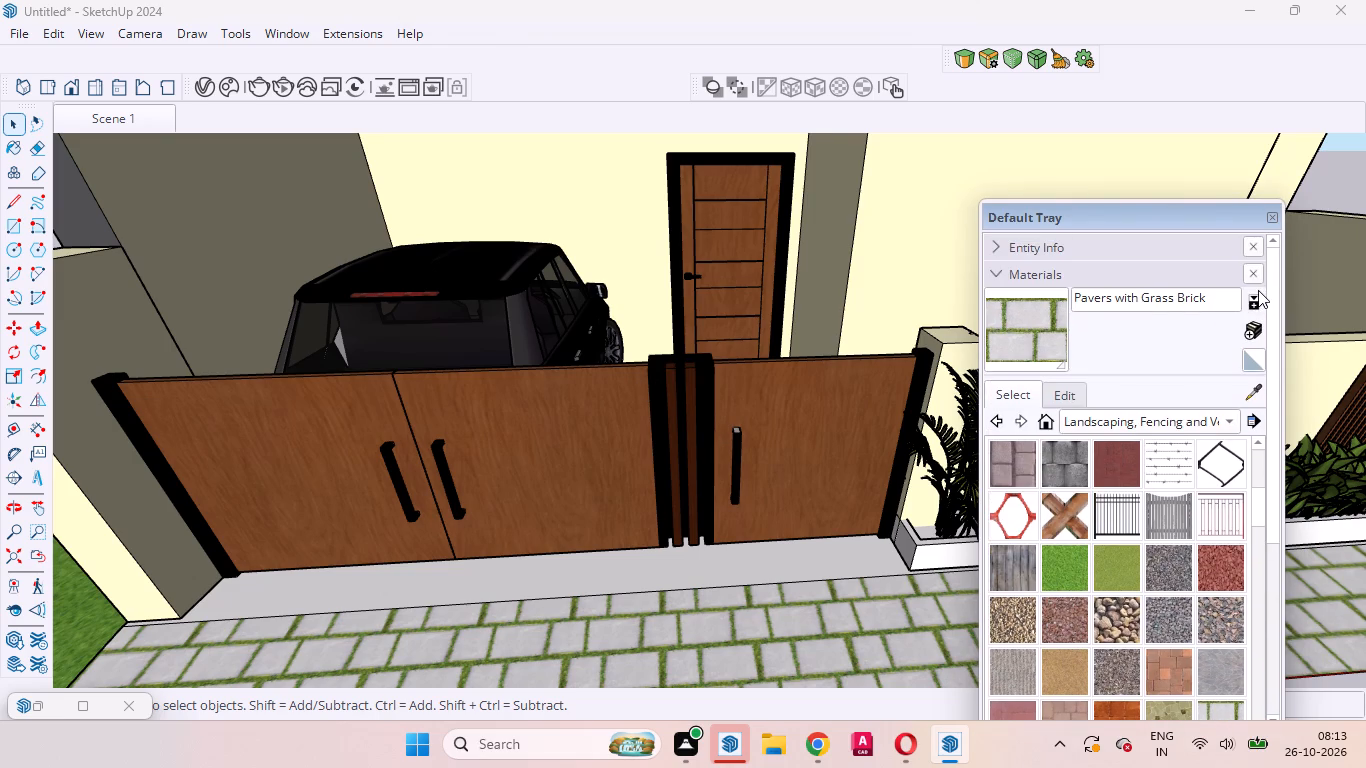
{"action": "left_click", "coordinate": [1253, 332]}
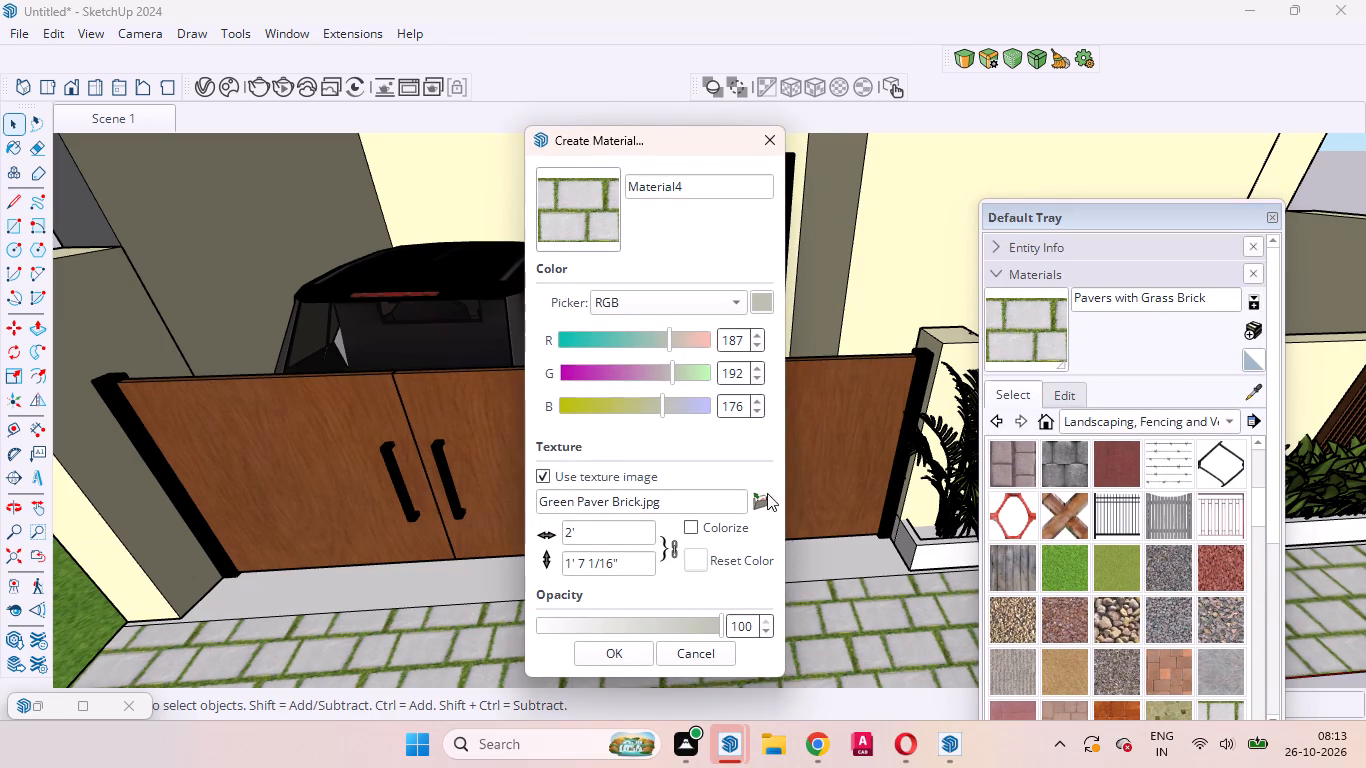
{"action": "left_click", "coordinate": [757, 499]}
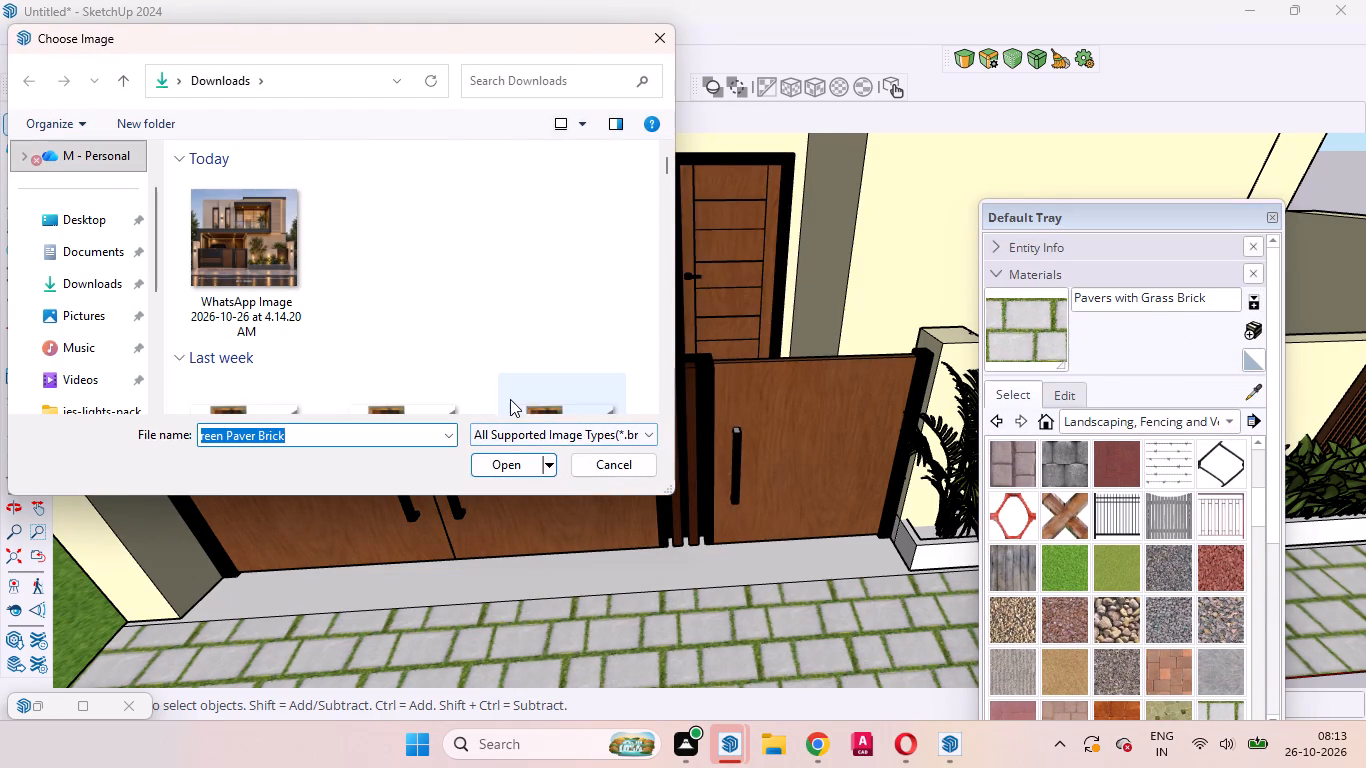
{"action": "scroll", "coordinate": [504, 389], "scroll_direction": "down", "scroll_amount": 6}
{"action": "scroll", "coordinate": [506, 377], "scroll_direction": "up", "scroll_amount": 2}
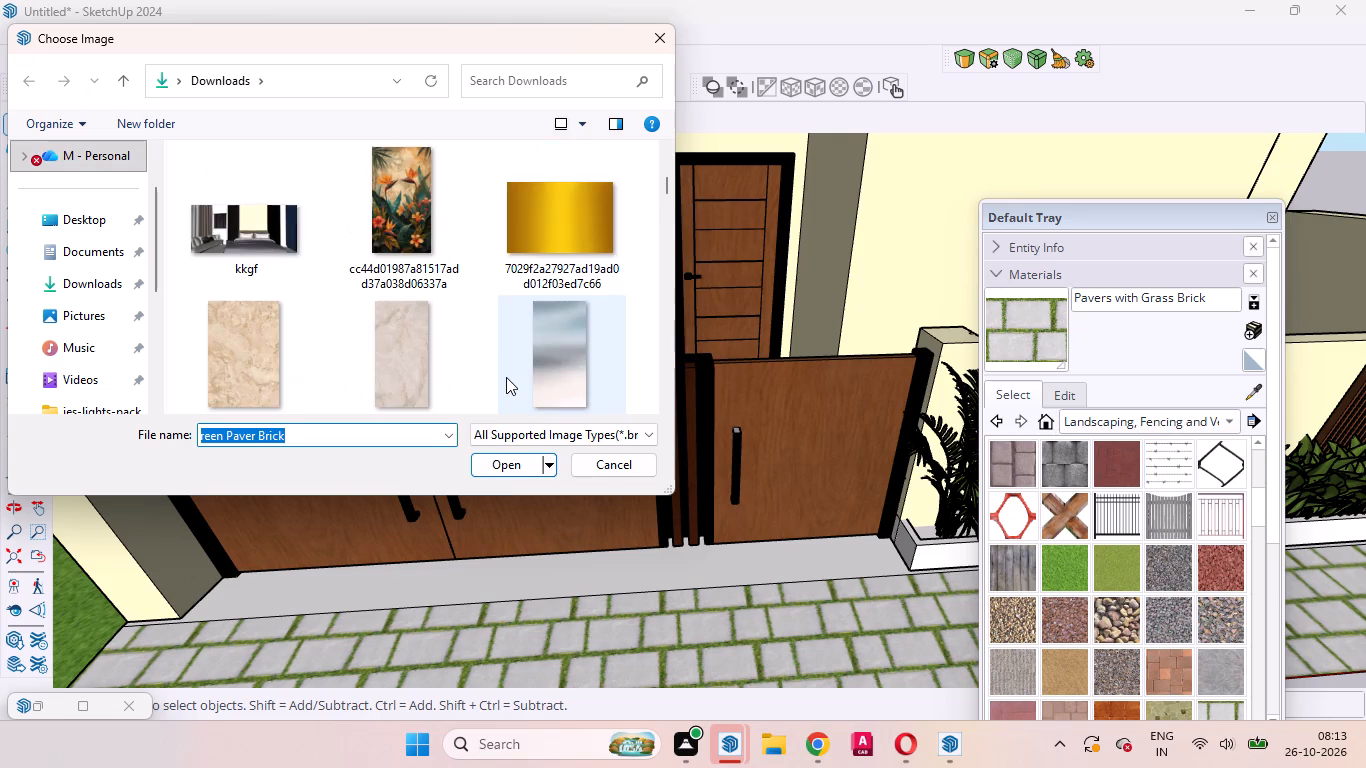
{"action": "scroll", "coordinate": [506, 377], "scroll_direction": "down", "scroll_amount": 6}
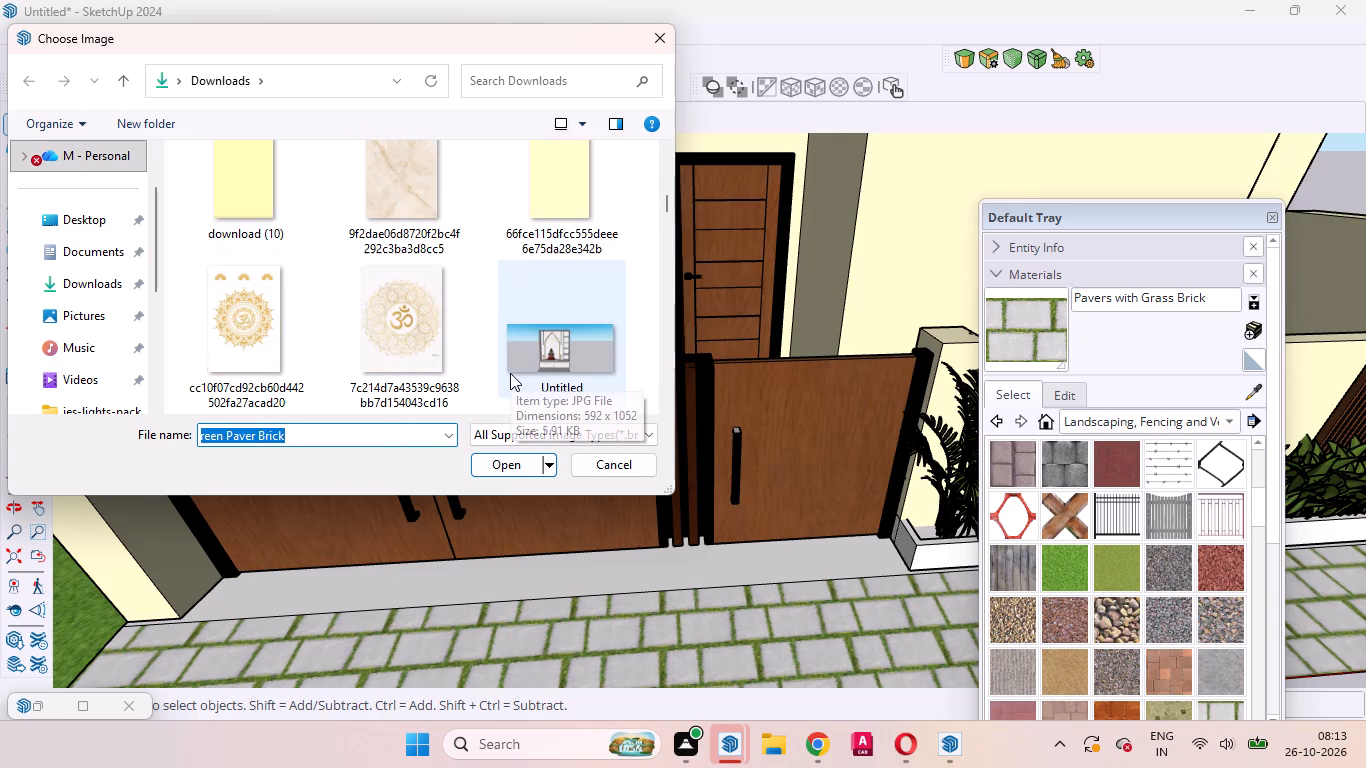
{"action": "scroll", "coordinate": [511, 372], "scroll_direction": "up", "scroll_amount": 2}
{"action": "scroll", "coordinate": [513, 370], "scroll_direction": "down", "scroll_amount": 3}
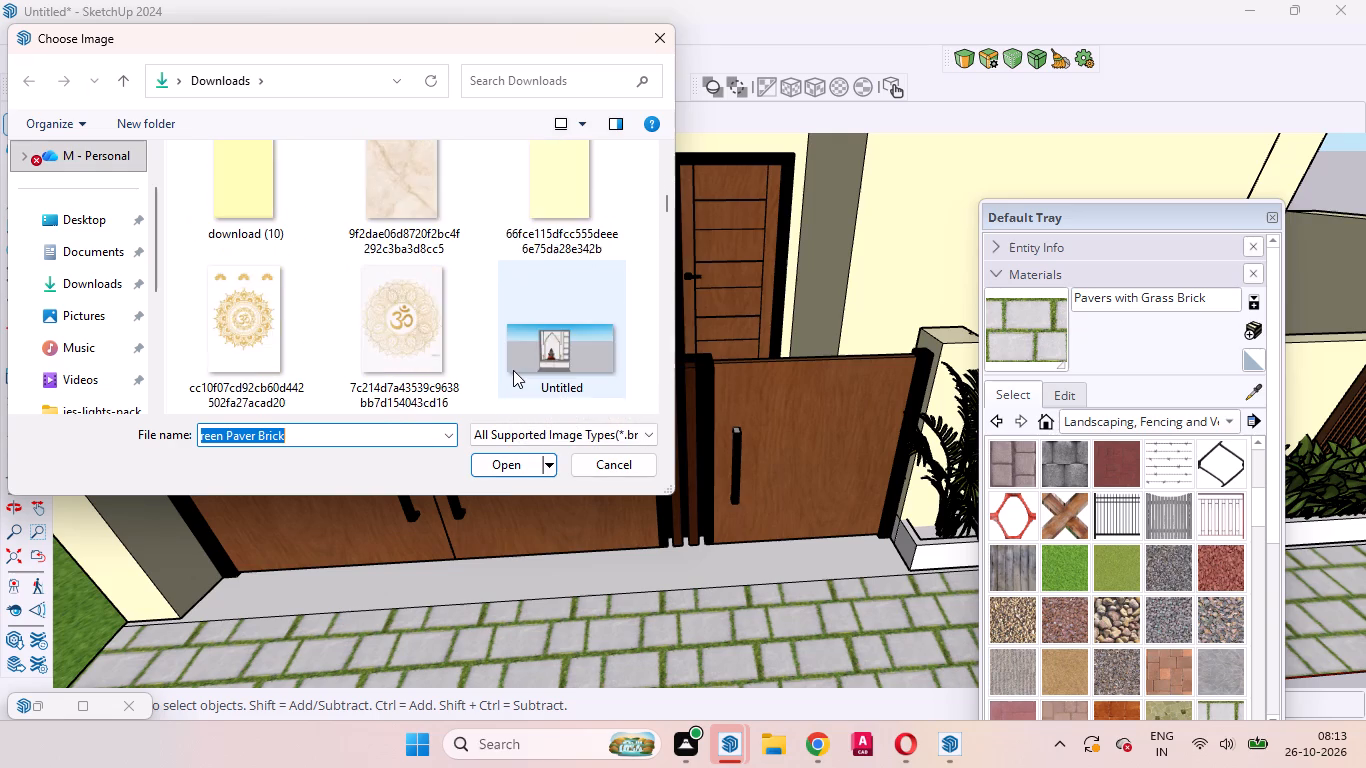
{"action": "left_click", "coordinate": [377, 335]}
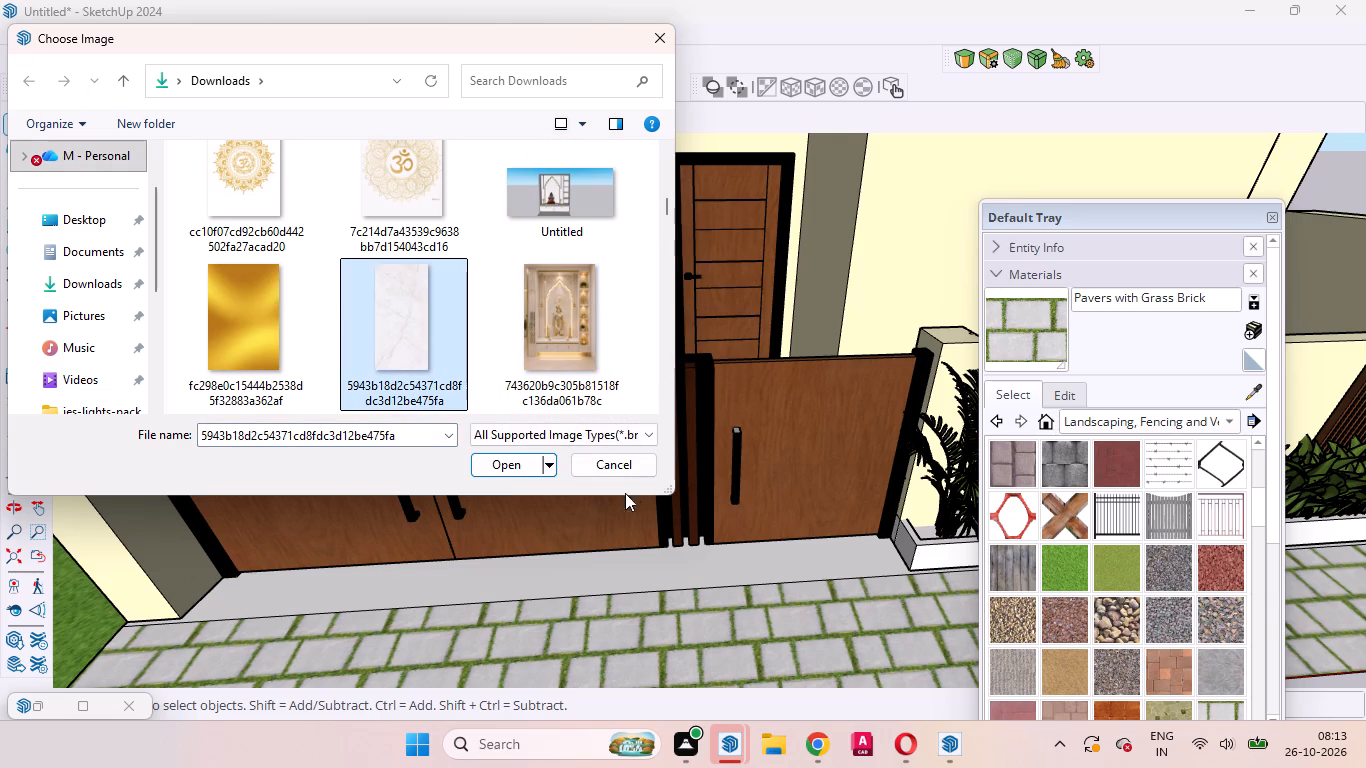
{"action": "left_click", "coordinate": [522, 468]}
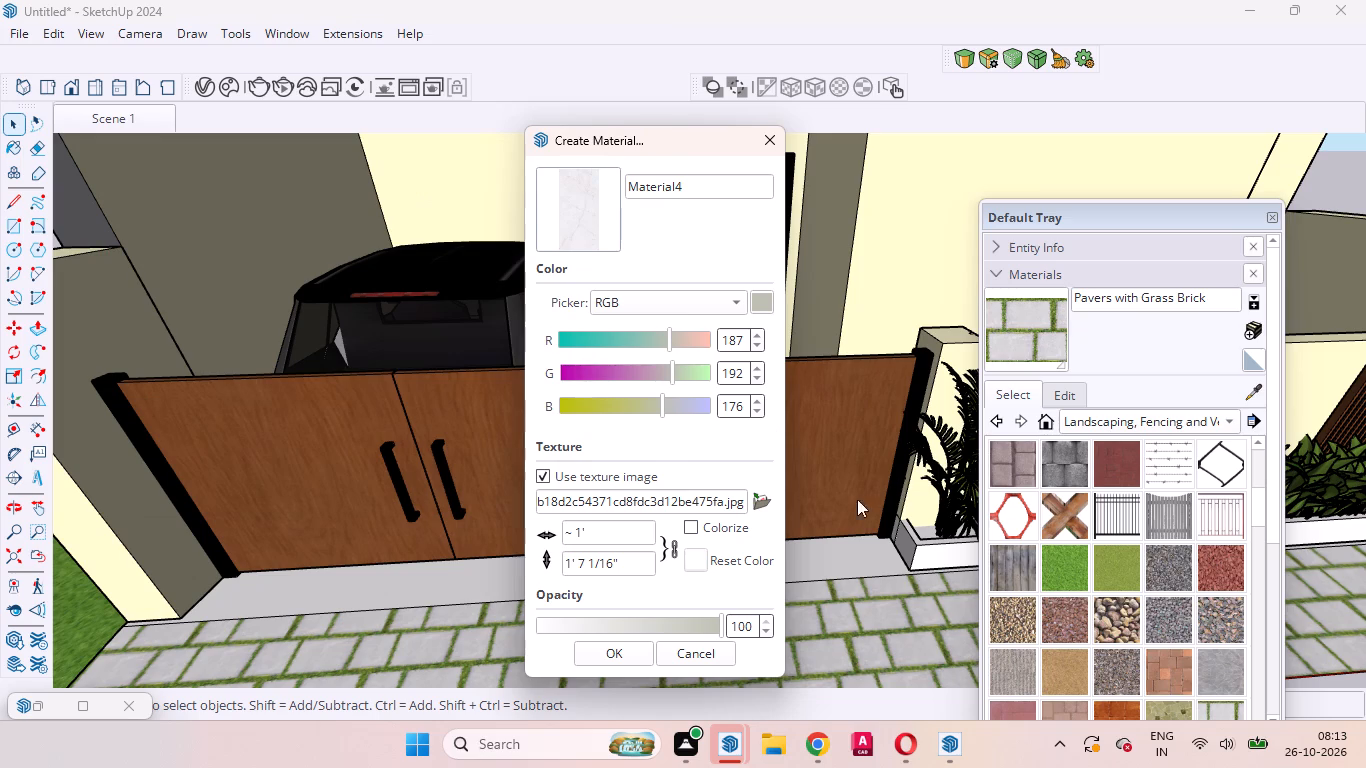
{"action": "left_click", "coordinate": [616, 658]}
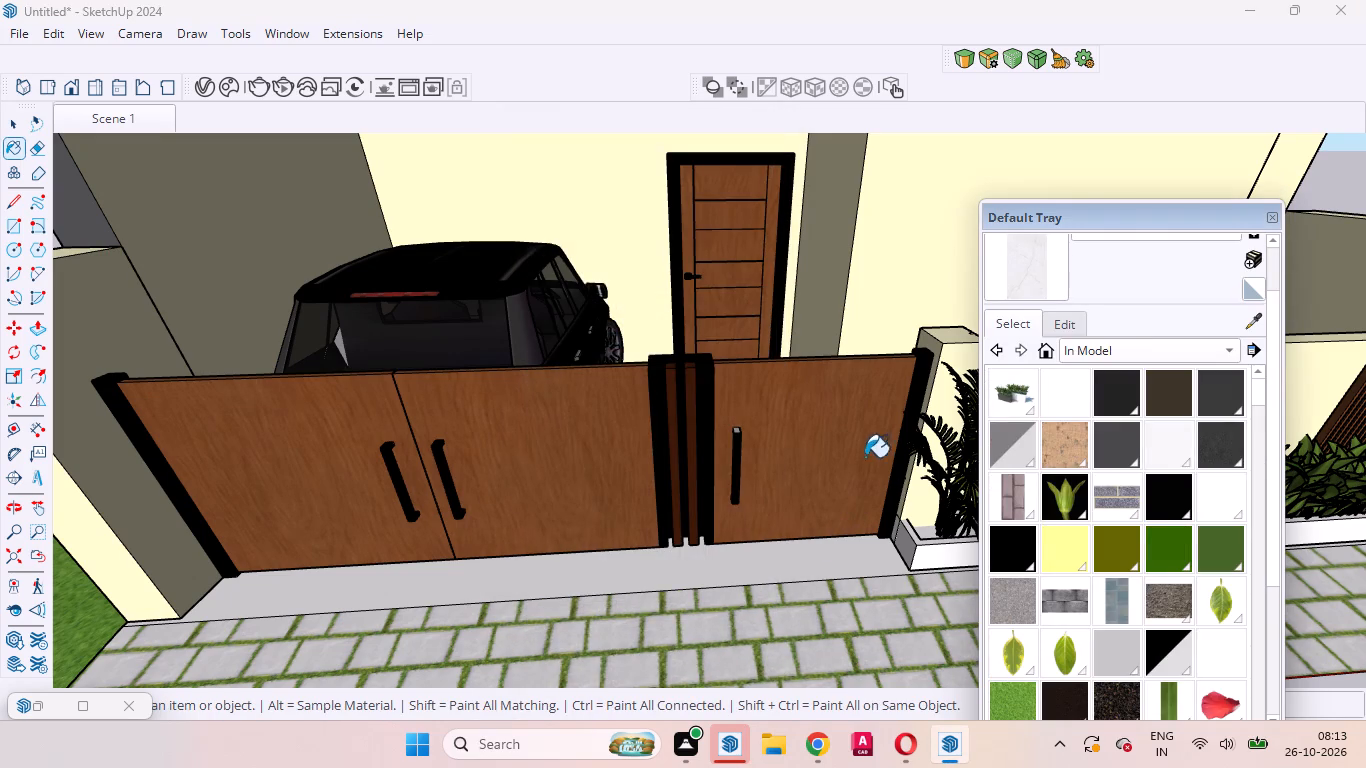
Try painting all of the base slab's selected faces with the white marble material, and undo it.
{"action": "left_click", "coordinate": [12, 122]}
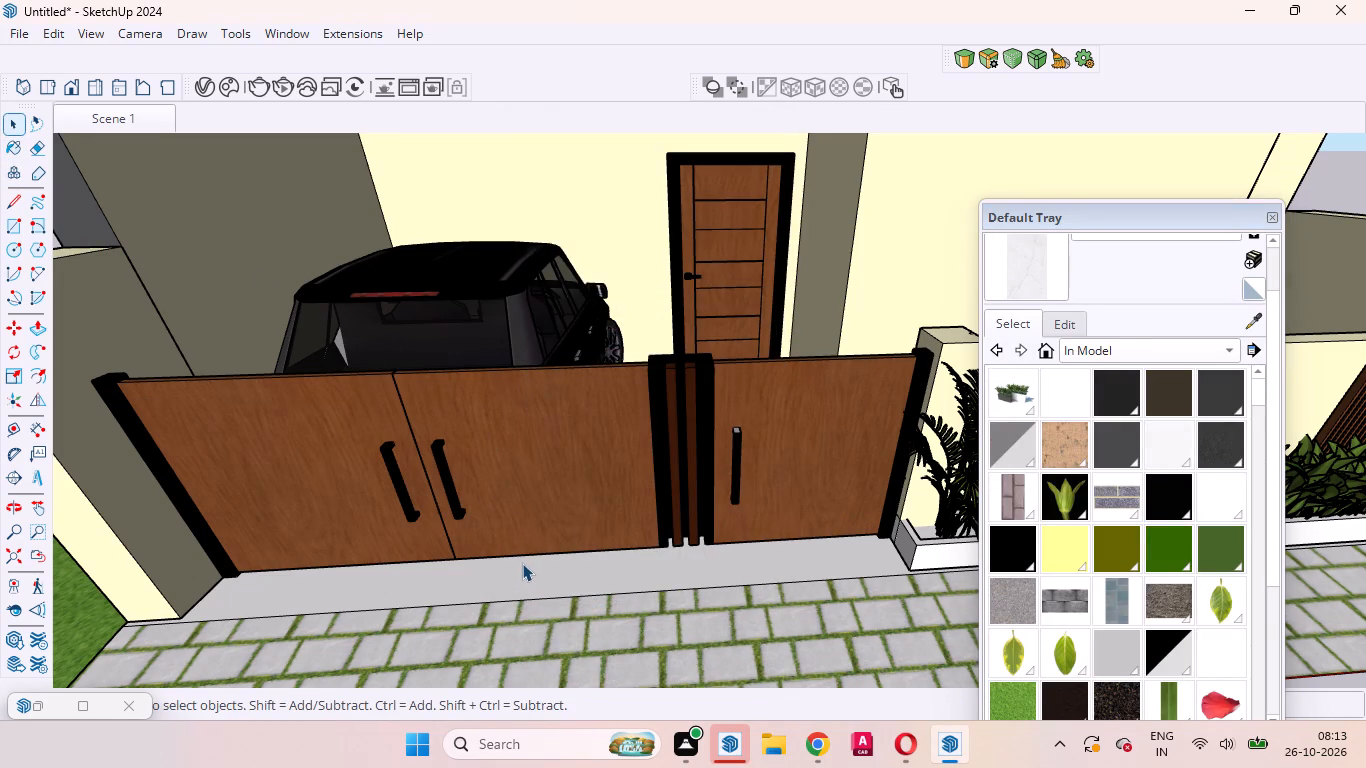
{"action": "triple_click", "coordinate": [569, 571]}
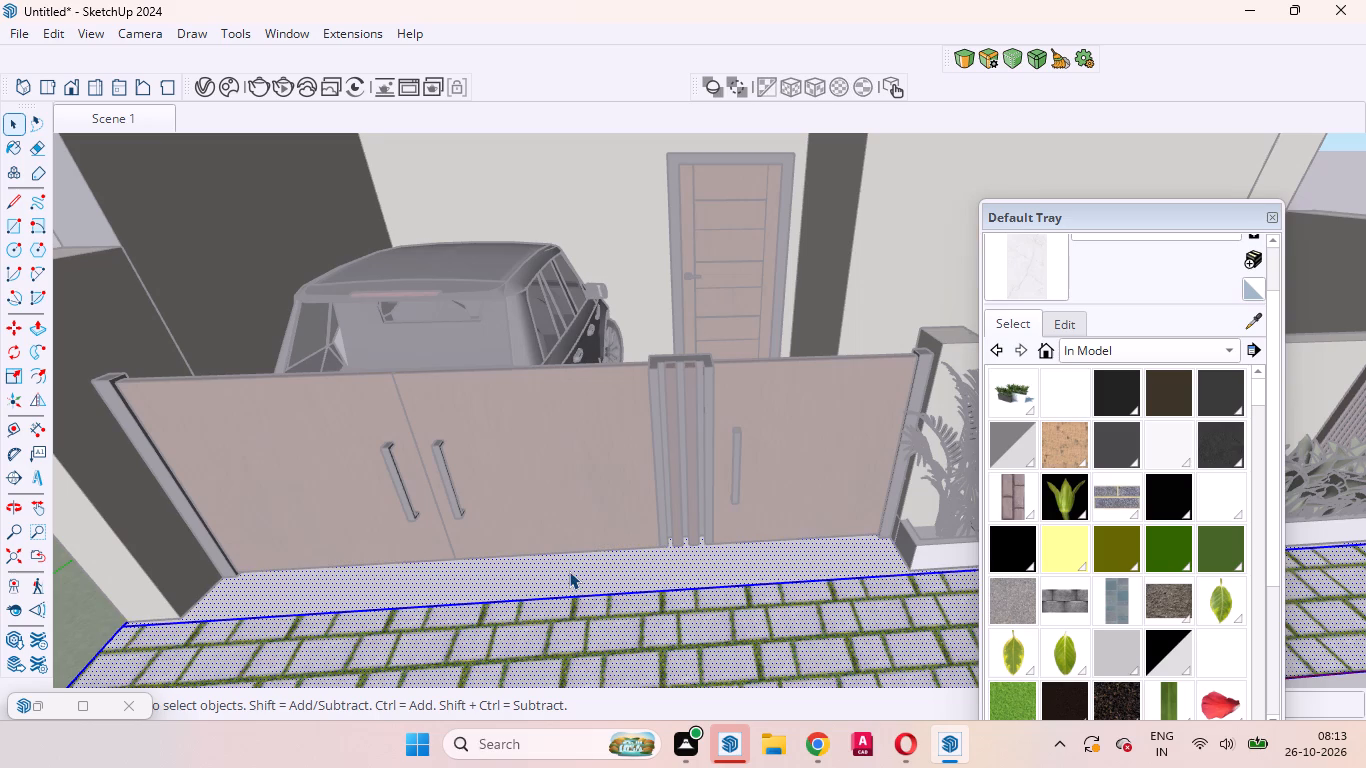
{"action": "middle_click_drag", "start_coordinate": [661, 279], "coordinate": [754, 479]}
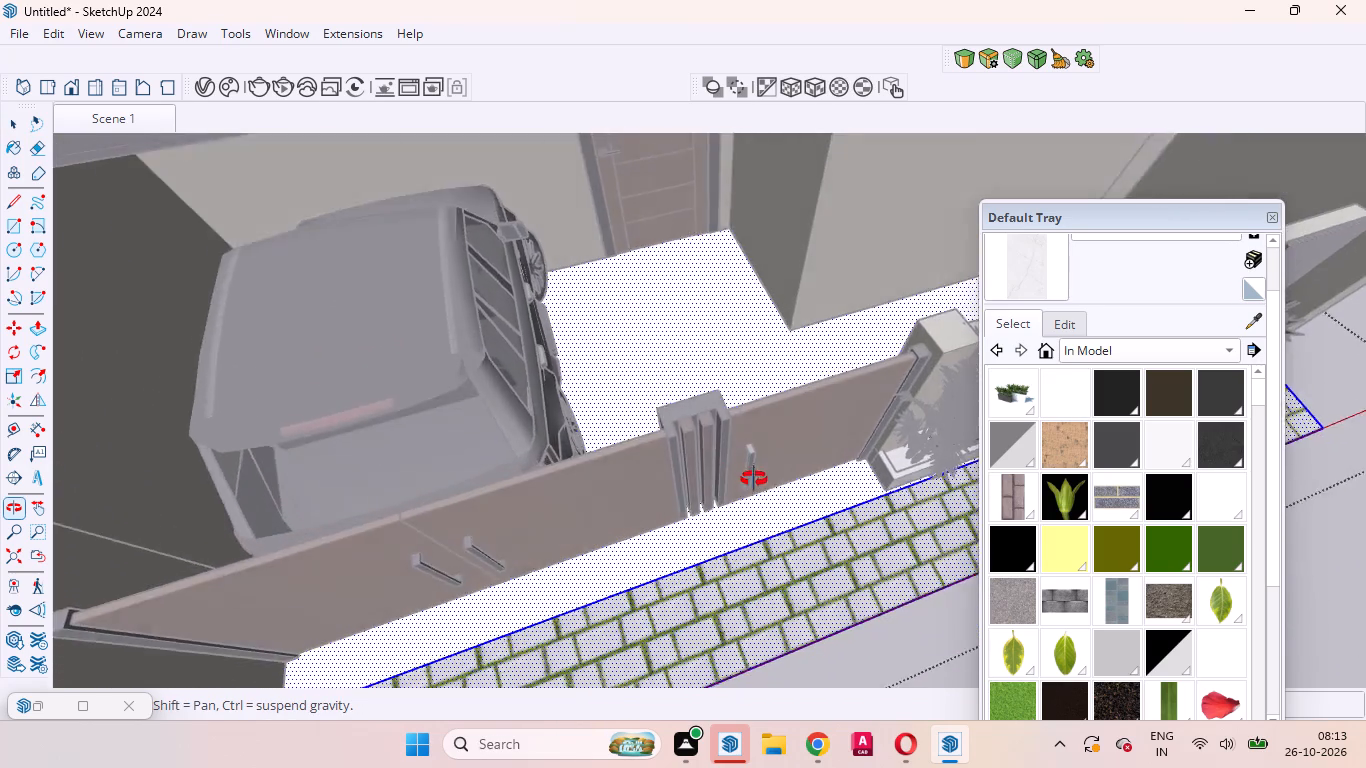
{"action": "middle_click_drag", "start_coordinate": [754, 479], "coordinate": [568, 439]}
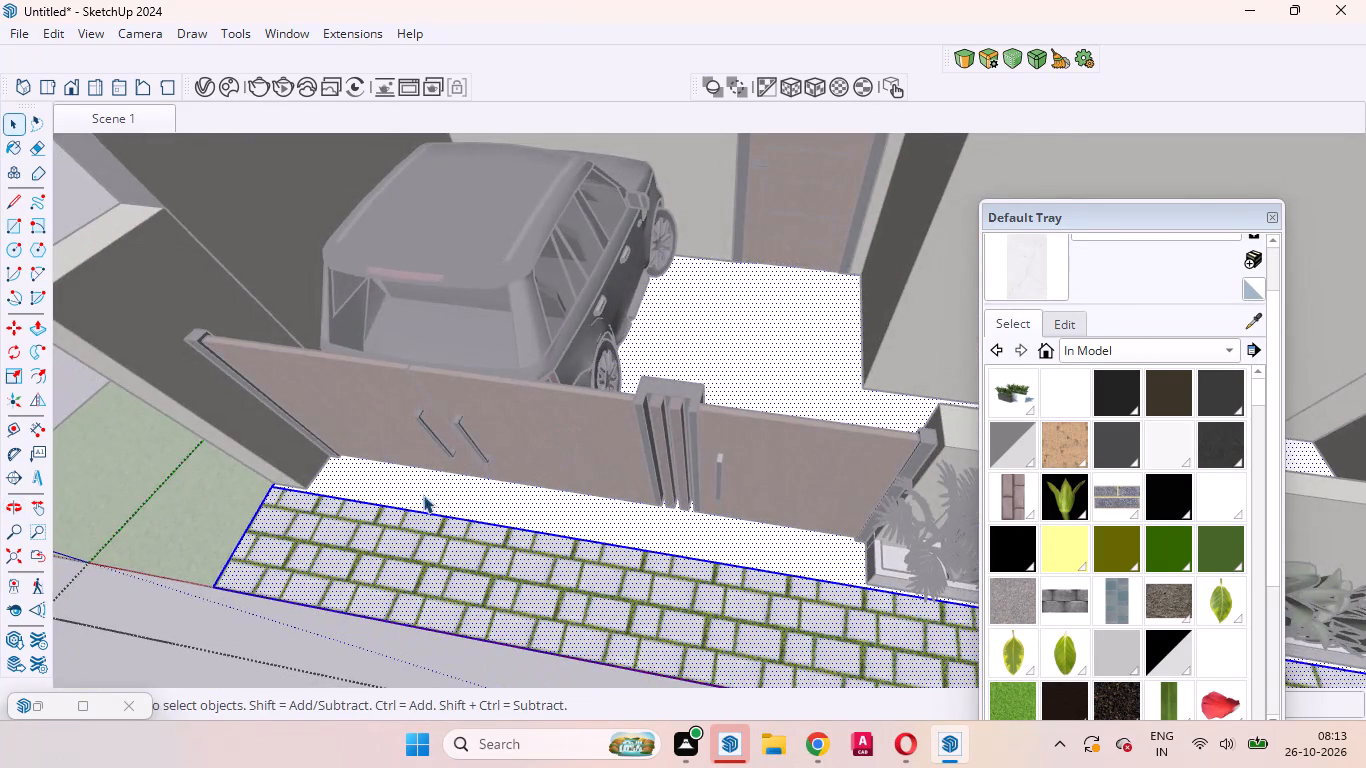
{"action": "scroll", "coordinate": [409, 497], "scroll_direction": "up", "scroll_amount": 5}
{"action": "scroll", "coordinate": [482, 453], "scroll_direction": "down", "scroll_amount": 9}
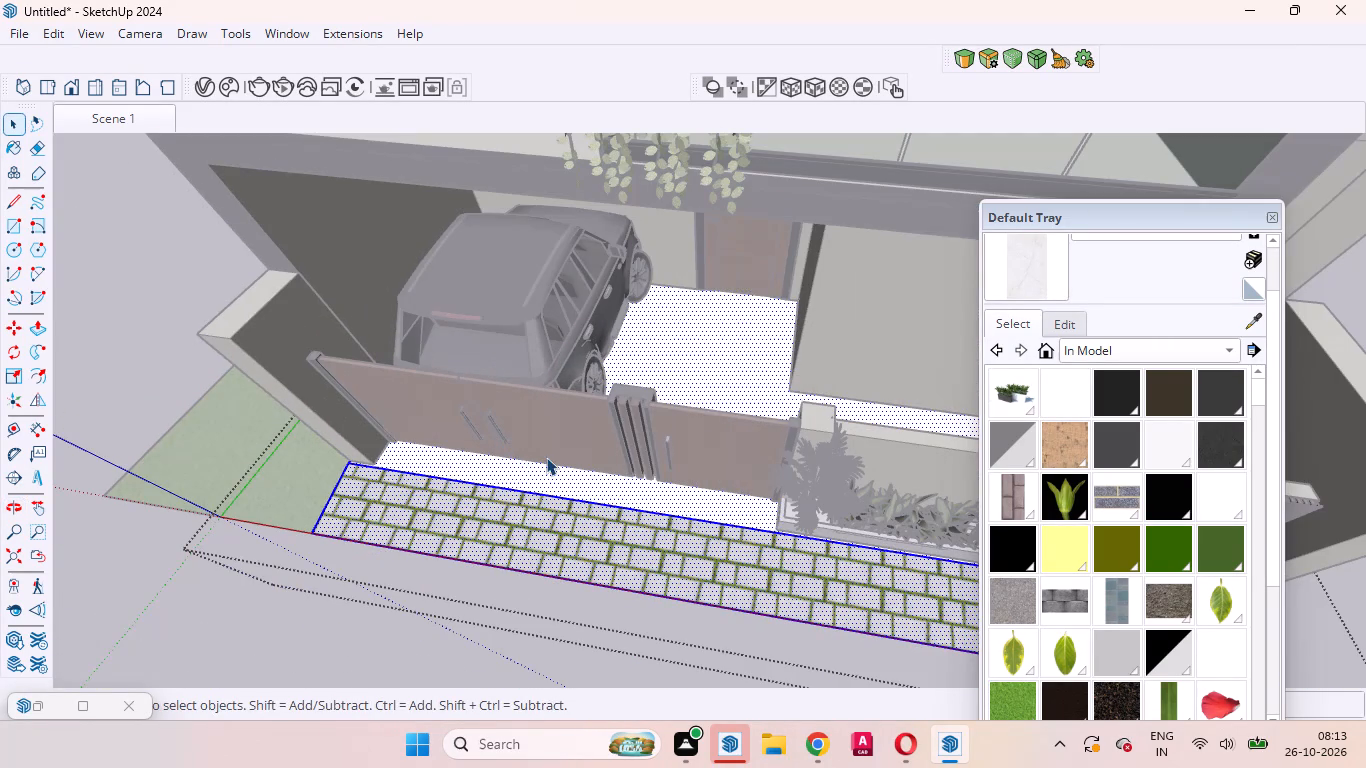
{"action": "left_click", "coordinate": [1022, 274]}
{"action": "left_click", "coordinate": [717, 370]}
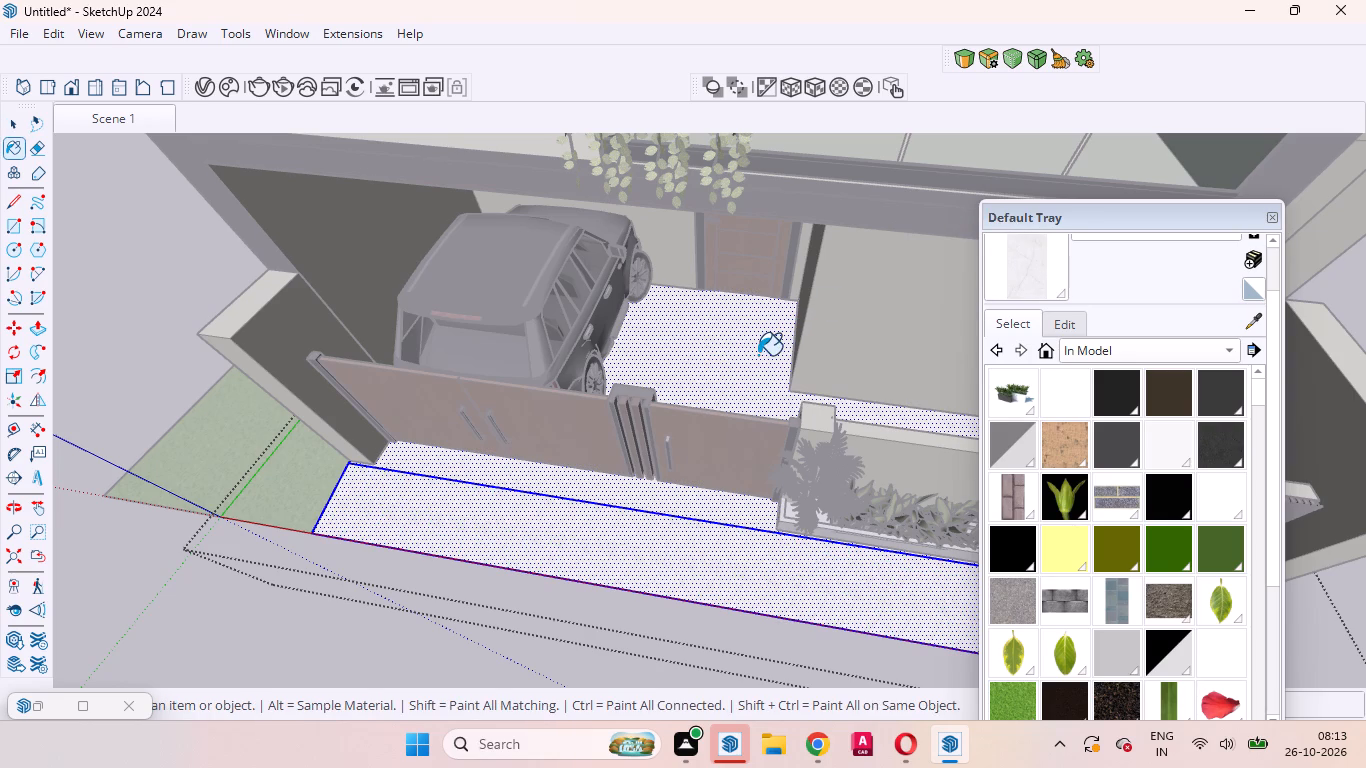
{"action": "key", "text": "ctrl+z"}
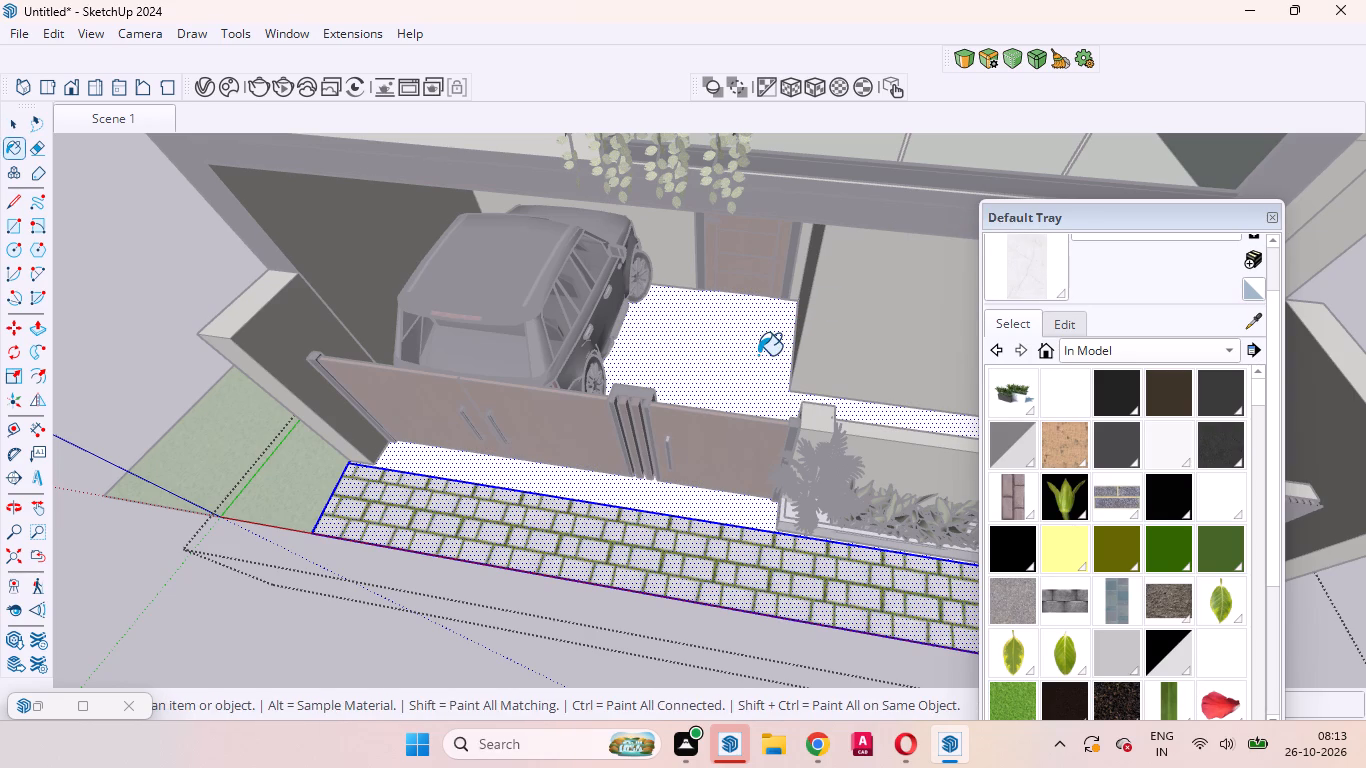
Paint only the slab's top face, from the car porch to the gate strip, with the white marble material, and close the slab's editing.
{"action": "key", "text": "space"}
{"action": "left_click", "coordinate": [679, 357]}
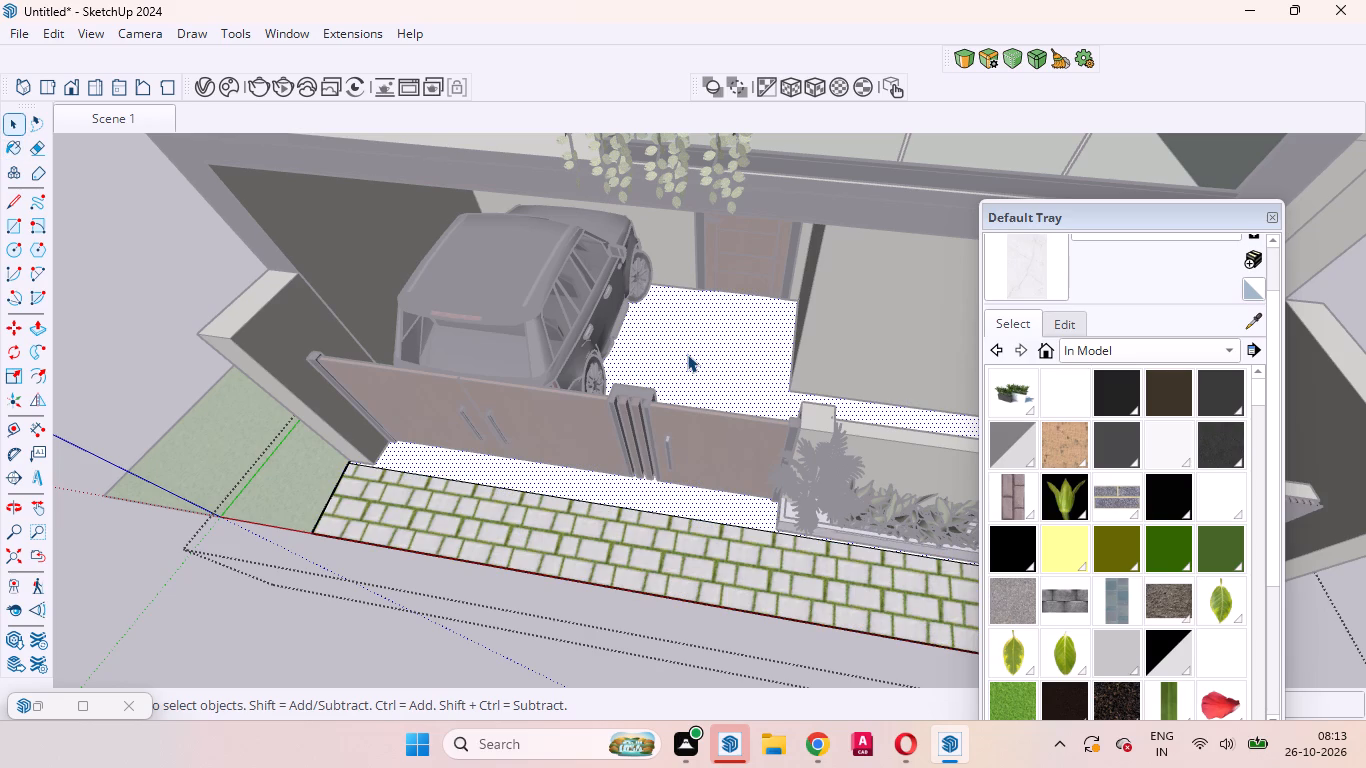
{"action": "left_click", "coordinate": [996, 276]}
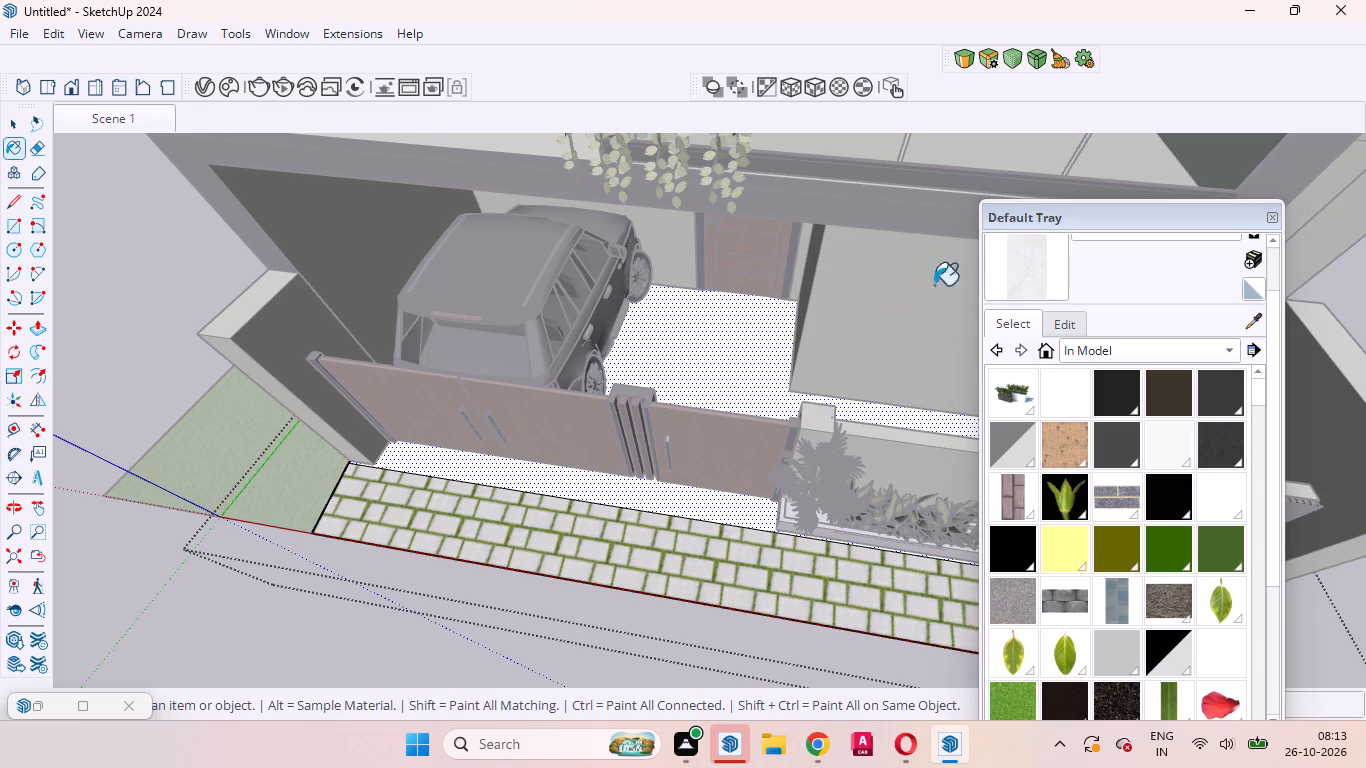
{"action": "left_click", "coordinate": [681, 374]}
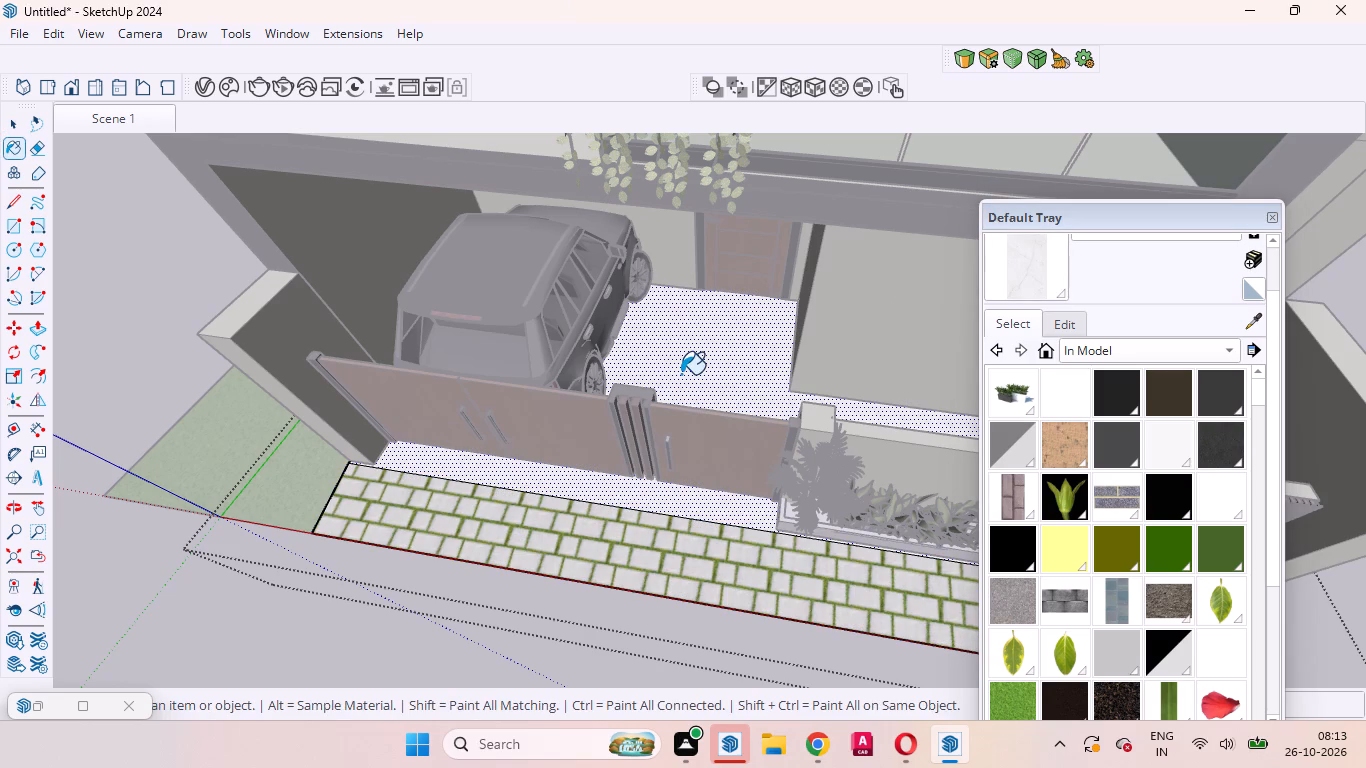
{"action": "key", "text": "space"}
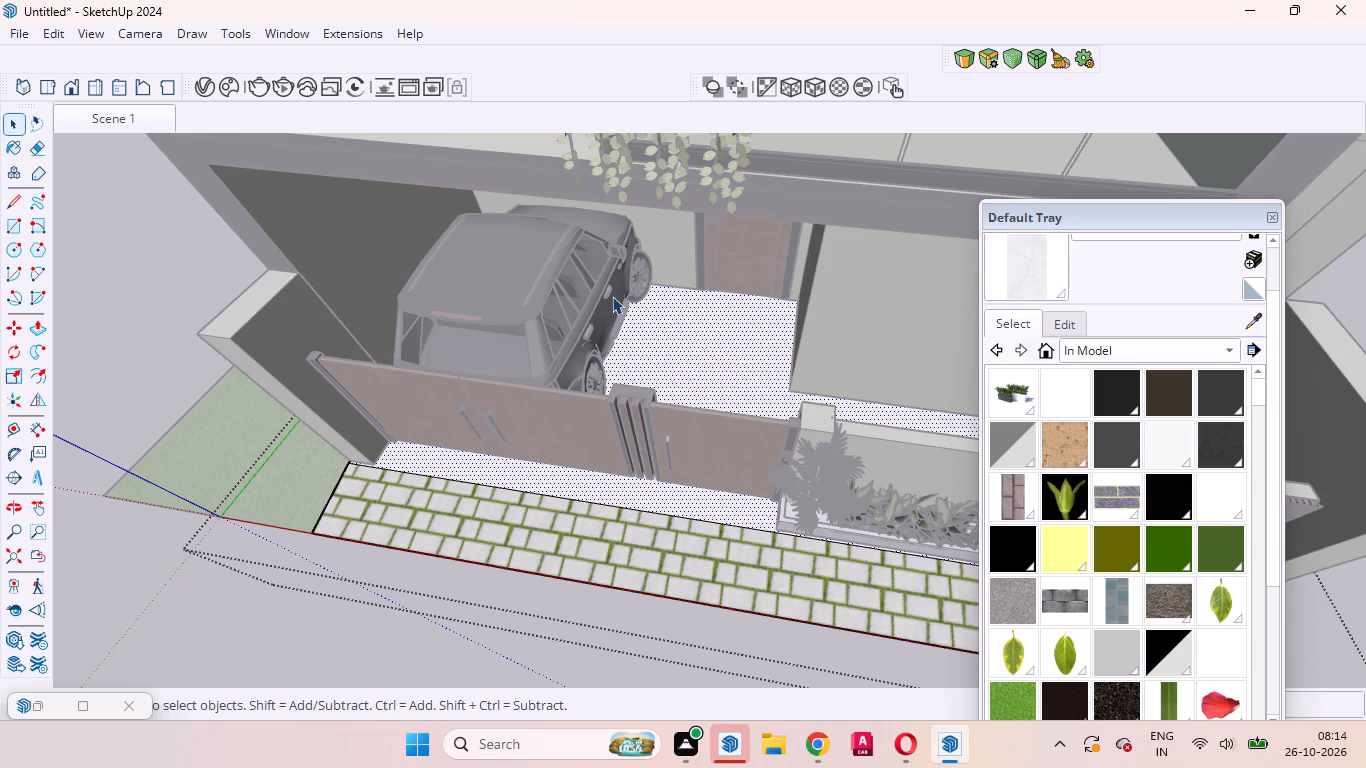
{"action": "scroll", "coordinate": [686, 265], "scroll_direction": "down", "scroll_amount": 9}
{"action": "left_click", "coordinate": [731, 520]}
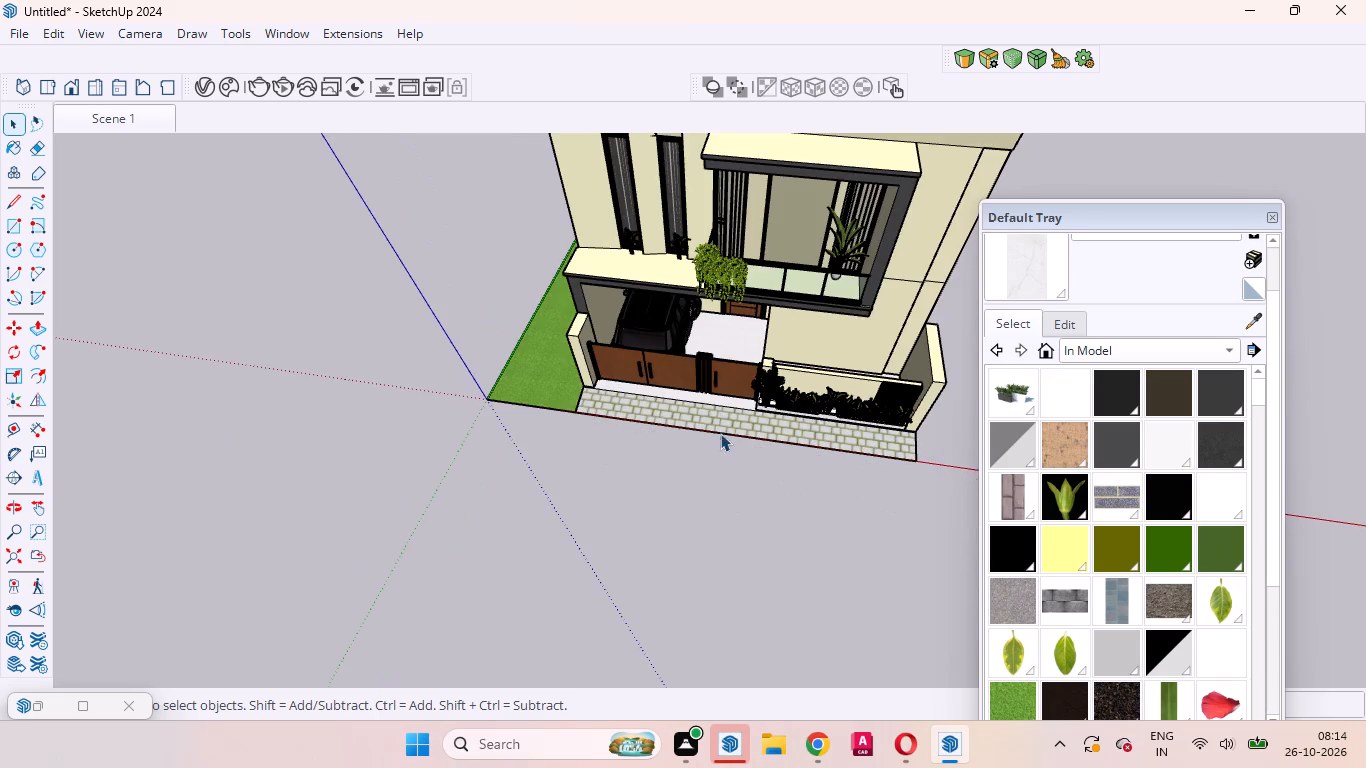
Examine the marble texture on the porch floor, and the balcony floor and front ledge from above.
{"action": "scroll", "coordinate": [708, 290], "scroll_direction": "up", "scroll_amount": 10}
{"action": "scroll", "coordinate": [745, 384], "scroll_direction": "down", "scroll_amount": 2}
{"action": "scroll", "coordinate": [745, 384], "scroll_direction": "up", "scroll_amount": 14}
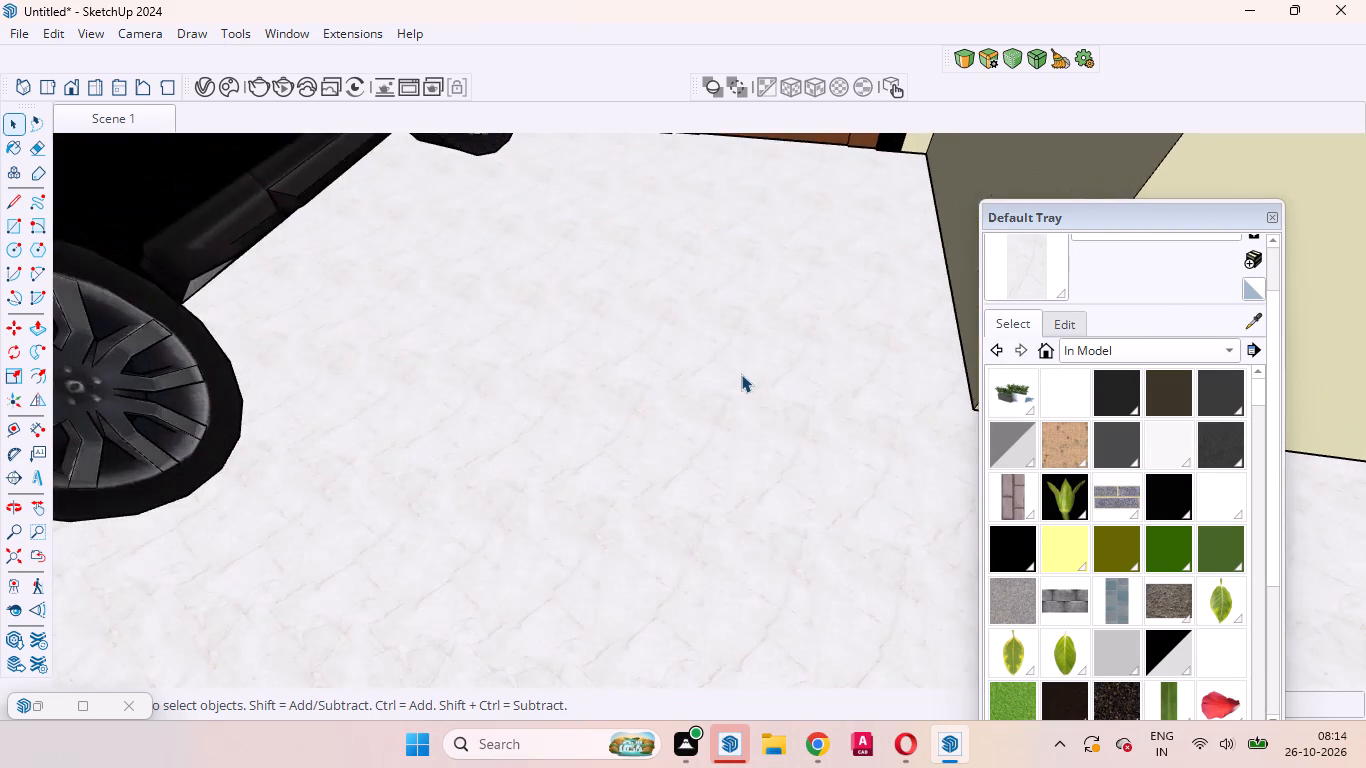
{"action": "scroll", "coordinate": [741, 375], "scroll_direction": "down", "scroll_amount": 16}
{"action": "scroll", "coordinate": [718, 414], "scroll_direction": "up", "scroll_amount": 6}
{"action": "middle_click_drag", "start_coordinate": [719, 417], "coordinate": [780, 303]}
{"action": "scroll", "coordinate": [788, 515], "scroll_direction": "down", "scroll_amount": 12}
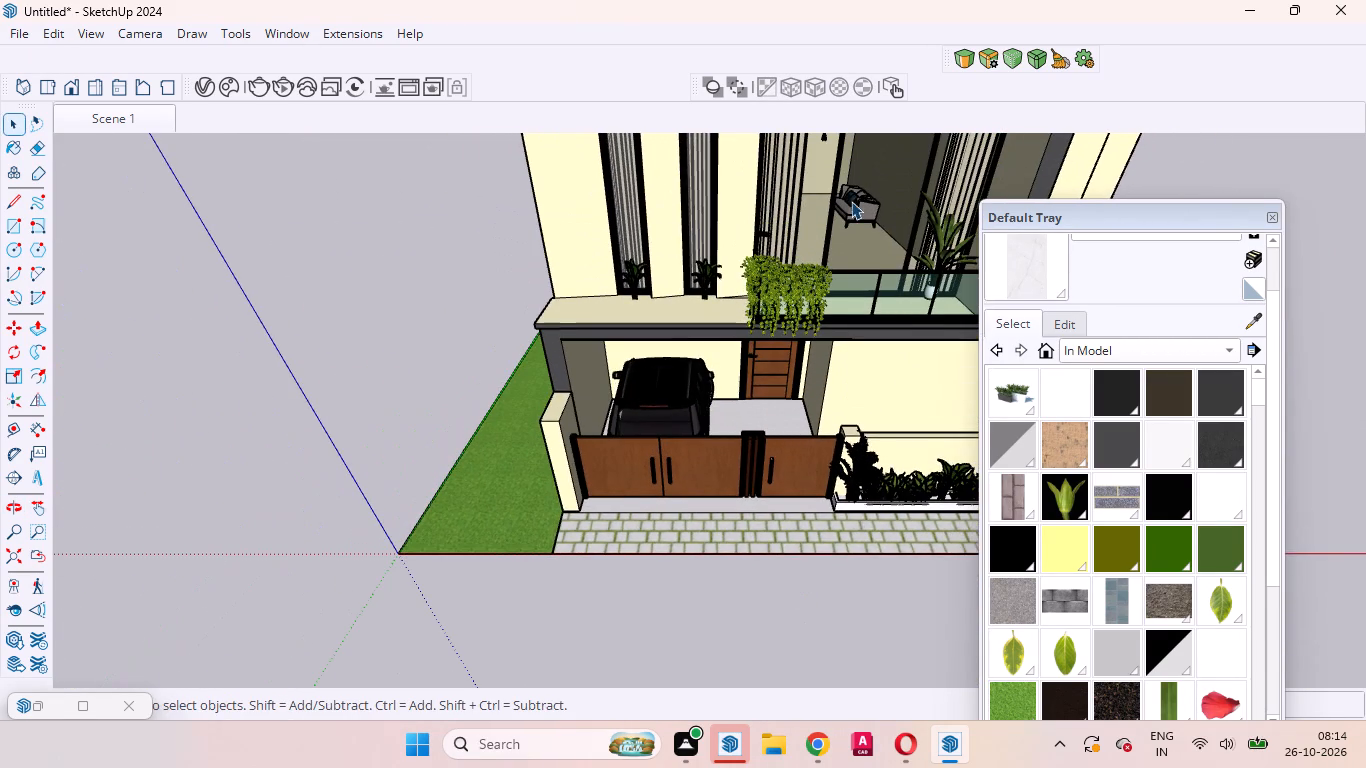
{"action": "scroll", "coordinate": [851, 201], "scroll_direction": "up", "scroll_amount": 15}
{"action": "middle_click_drag", "start_coordinate": [828, 314], "coordinate": [870, 421]}
{"action": "scroll", "coordinate": [862, 390], "scroll_direction": "down", "scroll_amount": 3}
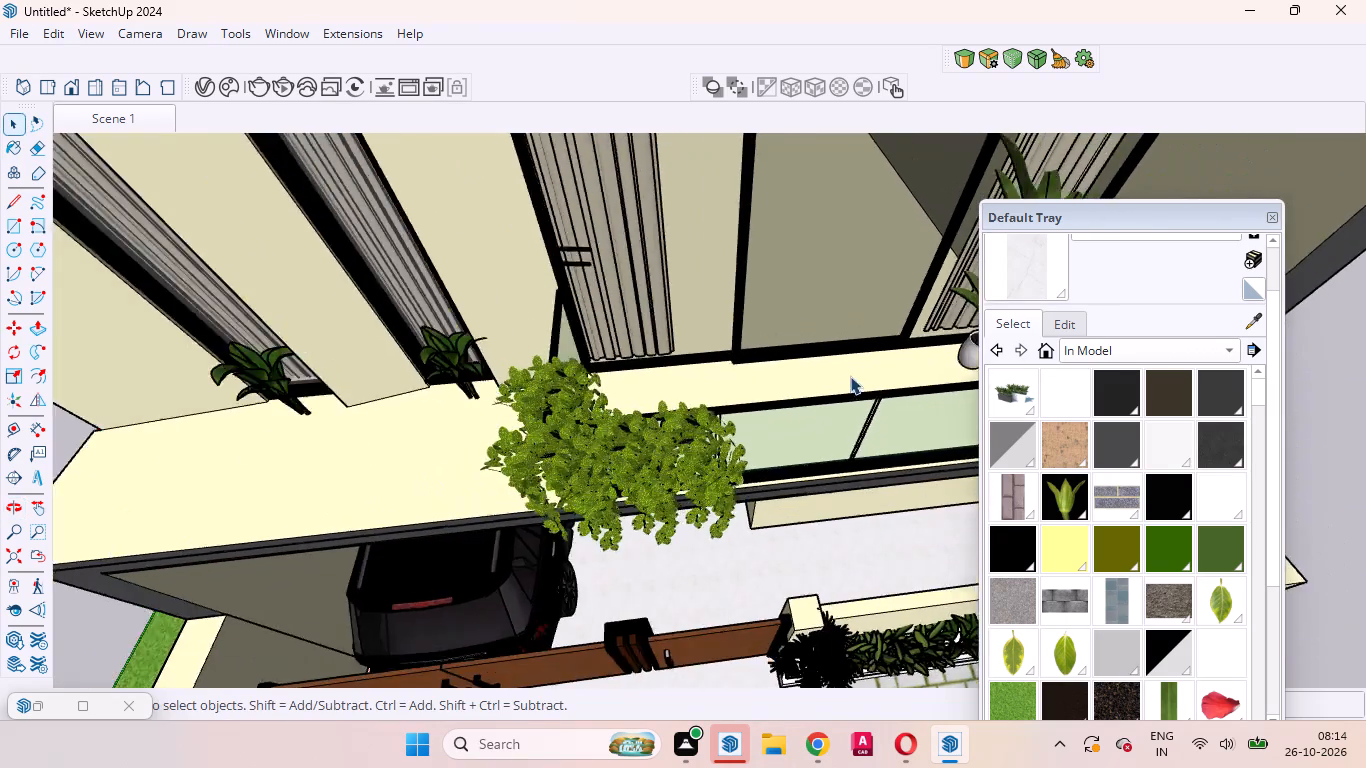
{"action": "scroll", "coordinate": [850, 376], "scroll_direction": "down", "scroll_amount": 7}
{"action": "middle_click_drag", "start_coordinate": [737, 382], "coordinate": [849, 549]}
{"action": "scroll", "coordinate": [761, 409], "scroll_direction": "up", "scroll_amount": 5}
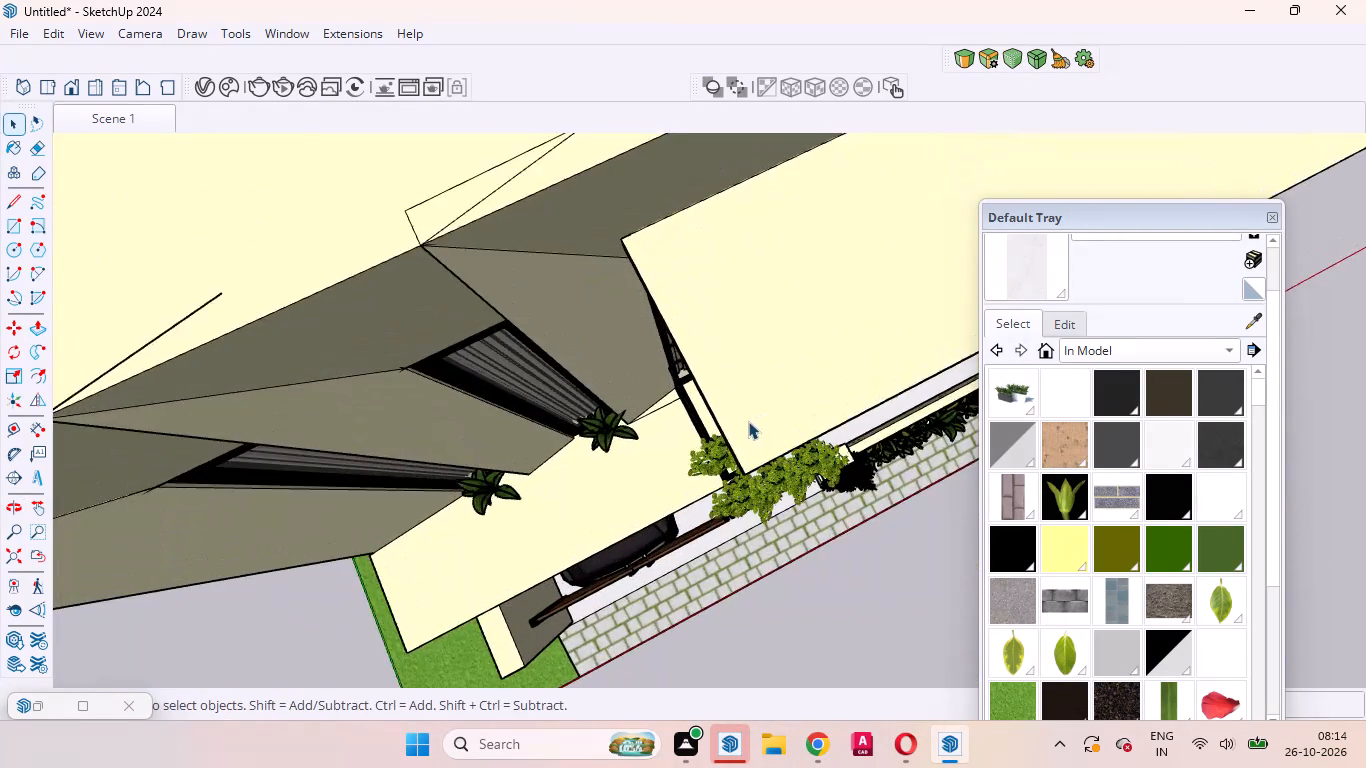
Paint the upper floor's top face, covering the balcony and the front ledge, with the white marble material, and close its editing.
{"action": "scroll", "coordinate": [748, 421], "scroll_direction": "up", "scroll_amount": 12}
{"action": "left_click", "coordinate": [802, 335]}
{"action": "double_click", "coordinate": [803, 335]}
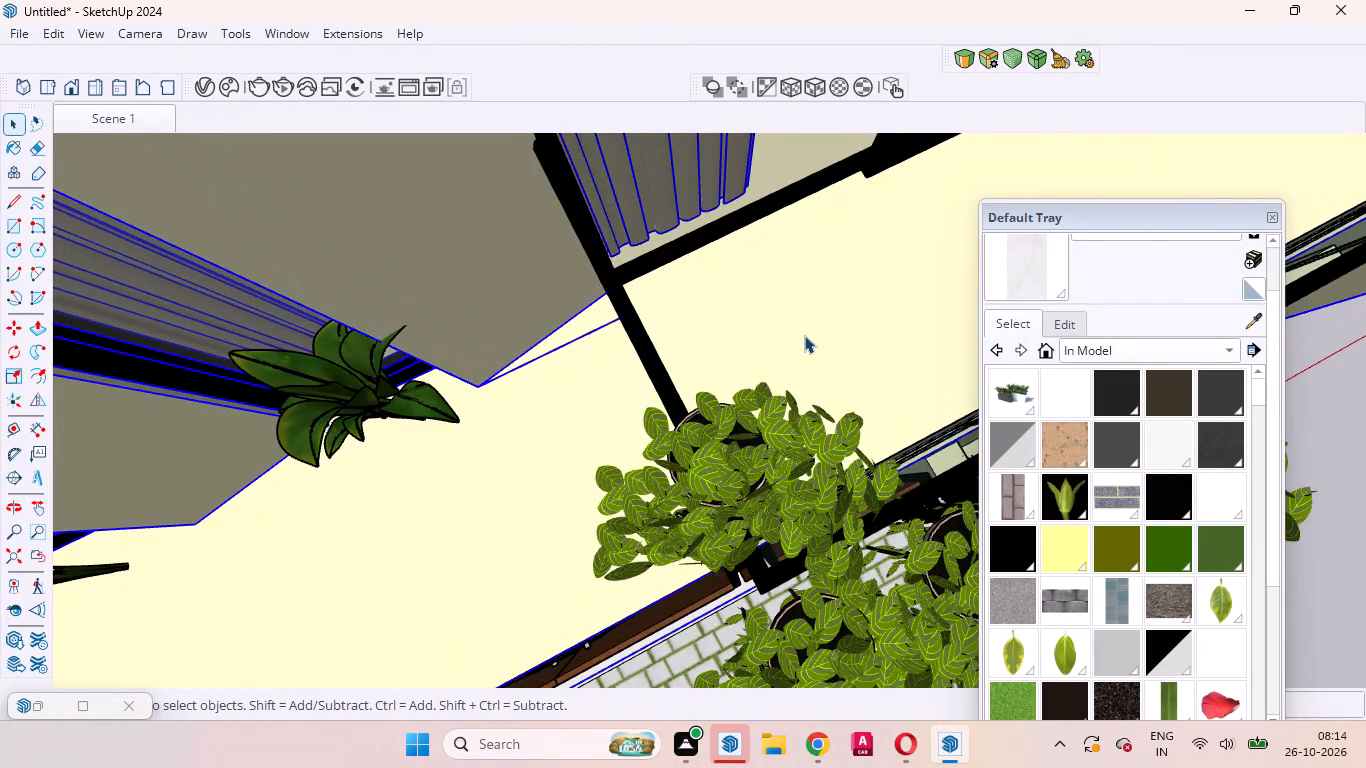
{"action": "left_click", "coordinate": [804, 339]}
{"action": "left_click", "coordinate": [840, 333]}
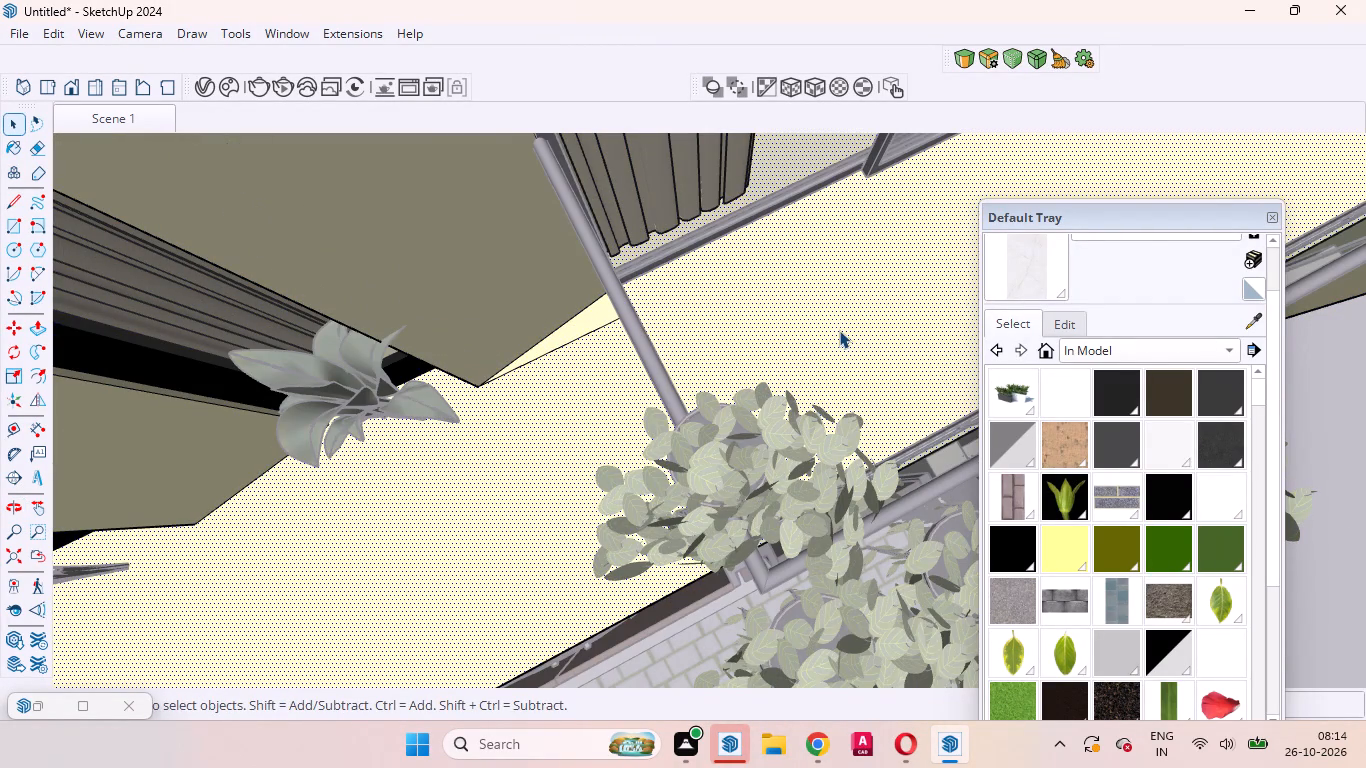
{"action": "left_click", "coordinate": [1036, 246]}
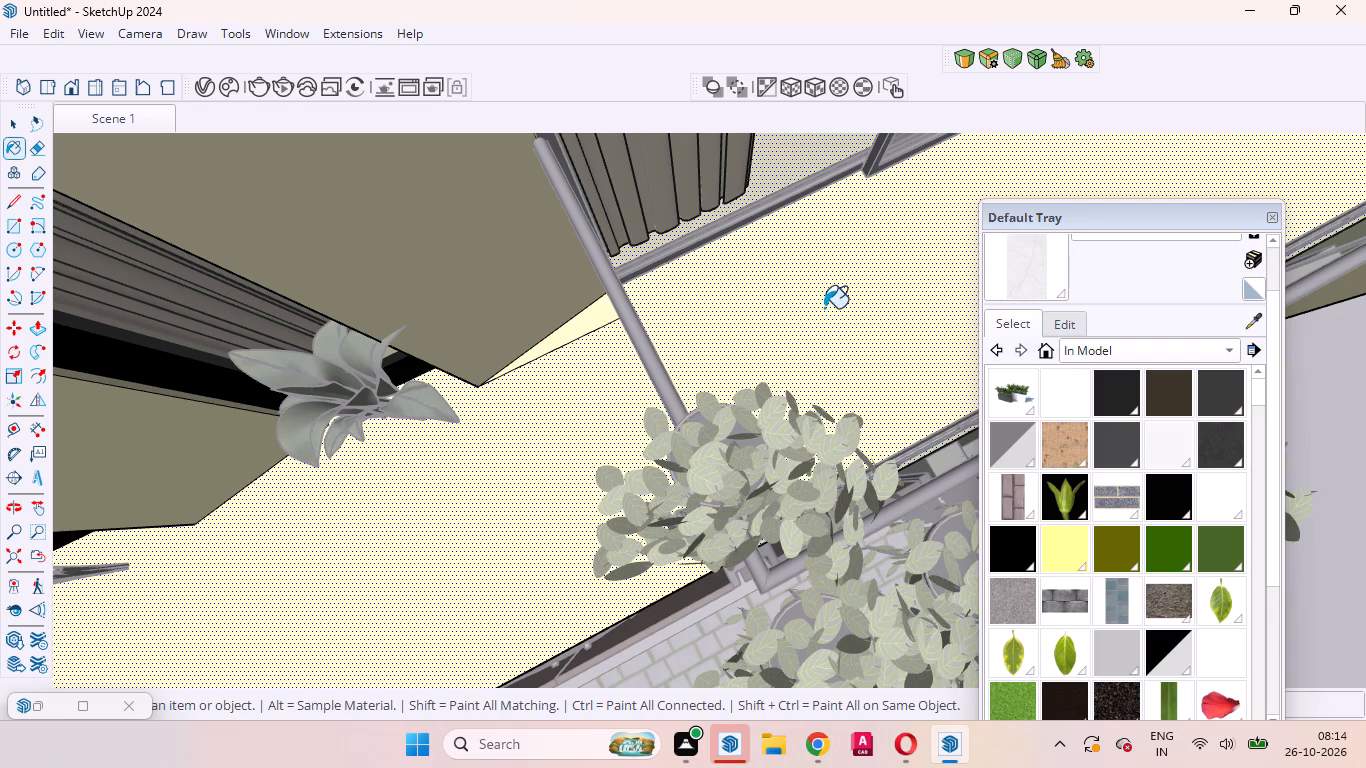
{"action": "left_click", "coordinate": [824, 308]}
{"action": "scroll", "coordinate": [801, 312], "scroll_direction": "down", "scroll_amount": 14}
{"action": "middle_click_drag", "start_coordinate": [853, 428], "coordinate": [611, 265]}
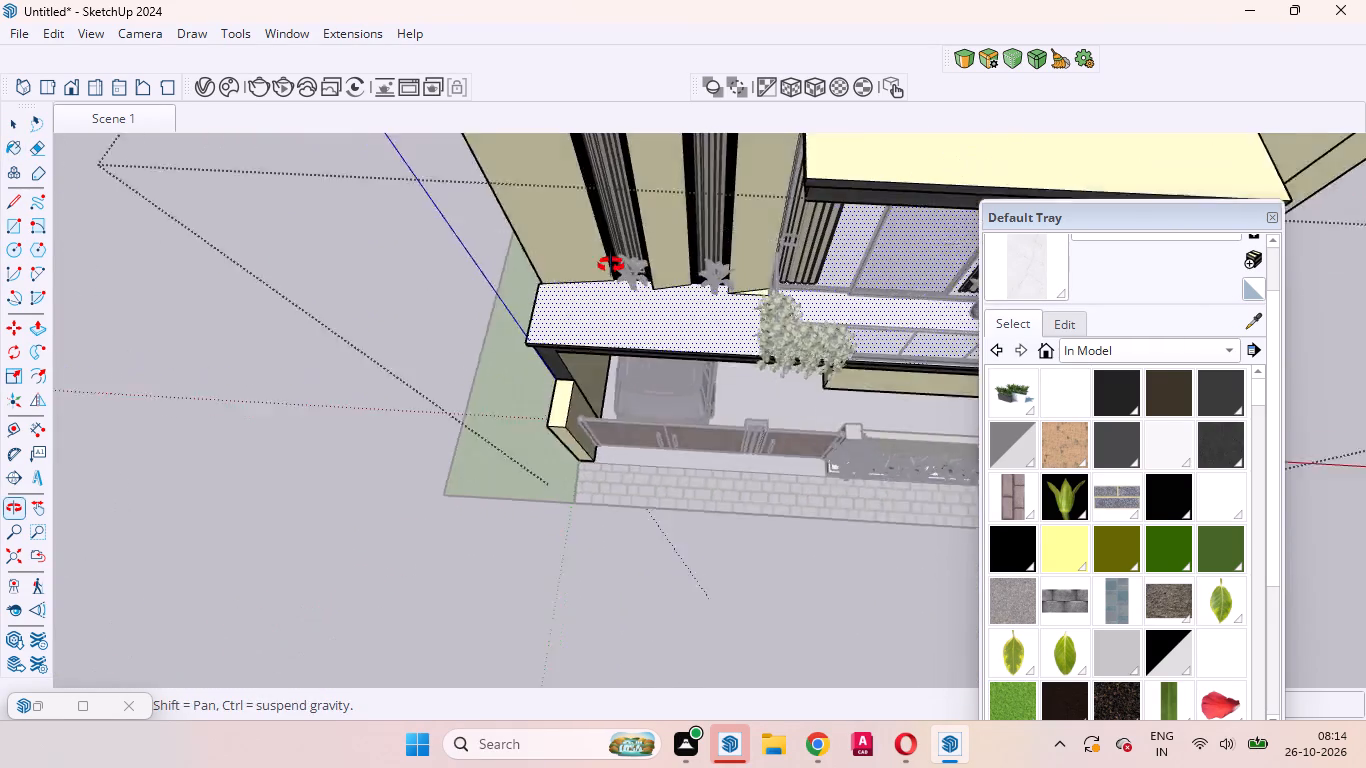
{"action": "middle_click_drag", "start_coordinate": [611, 265], "coordinate": [603, 162]}
{"action": "key", "text": "space"}
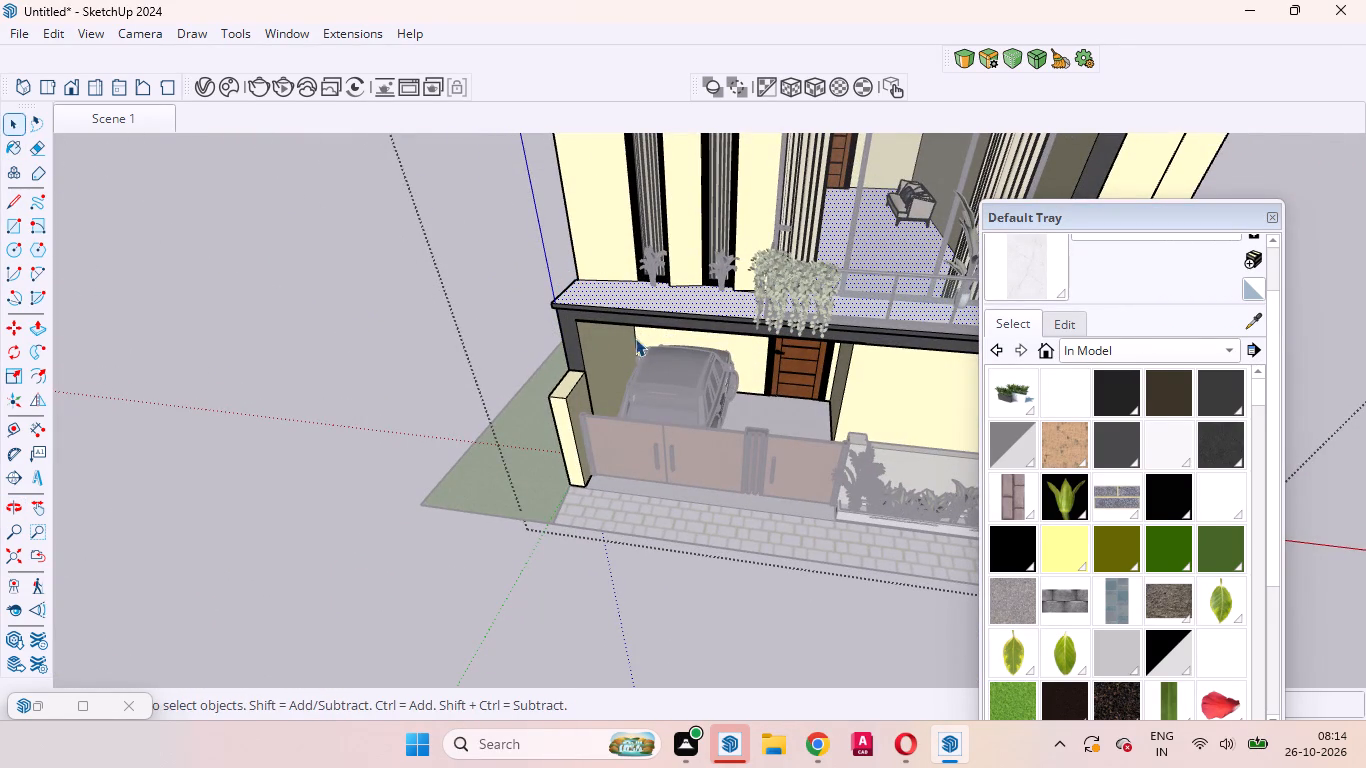
{"action": "scroll", "coordinate": [519, 425], "scroll_direction": "down", "scroll_amount": 3}
{"action": "left_click", "coordinate": [346, 393]}
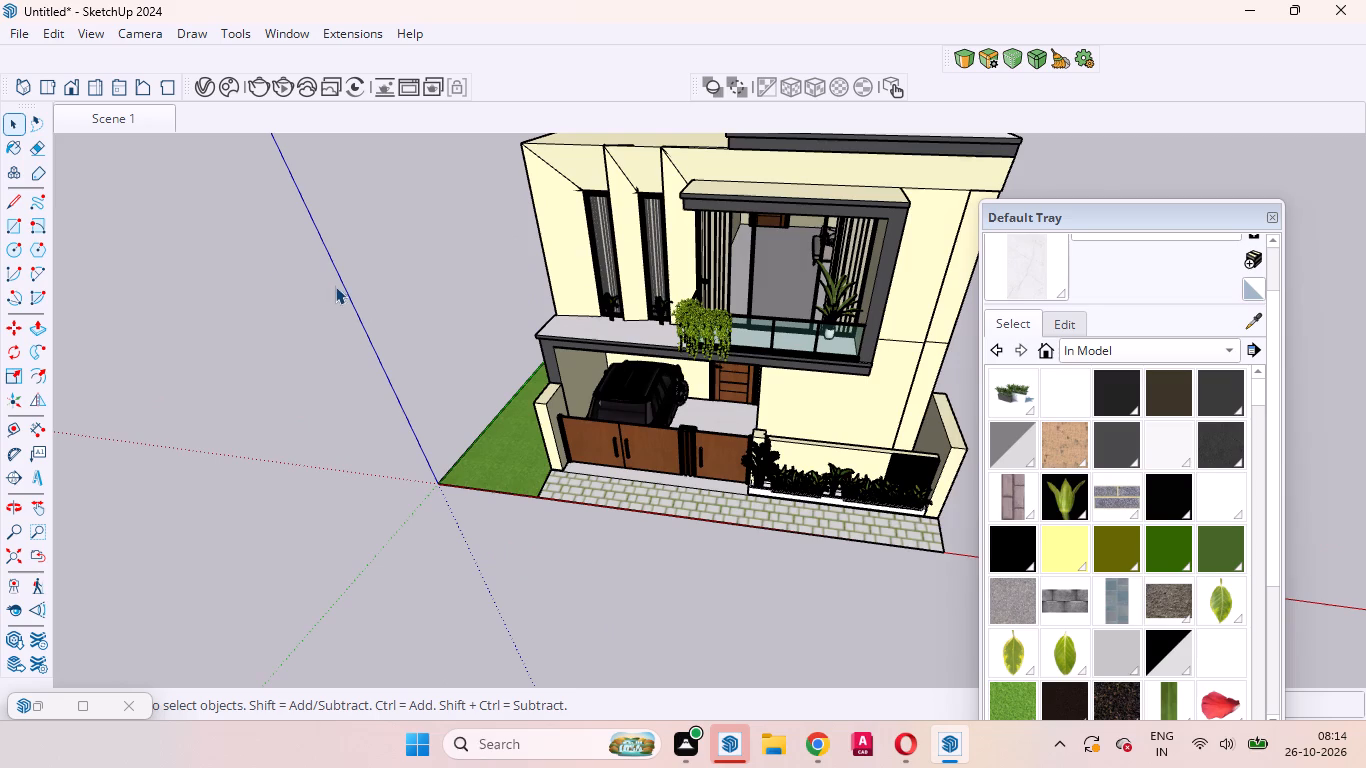
Examine the front elevation from the Scene 1 view, including the balcony's wooden ceiling, curtains, interior and glass railing.
{"action": "left_click", "coordinate": [120, 112]}
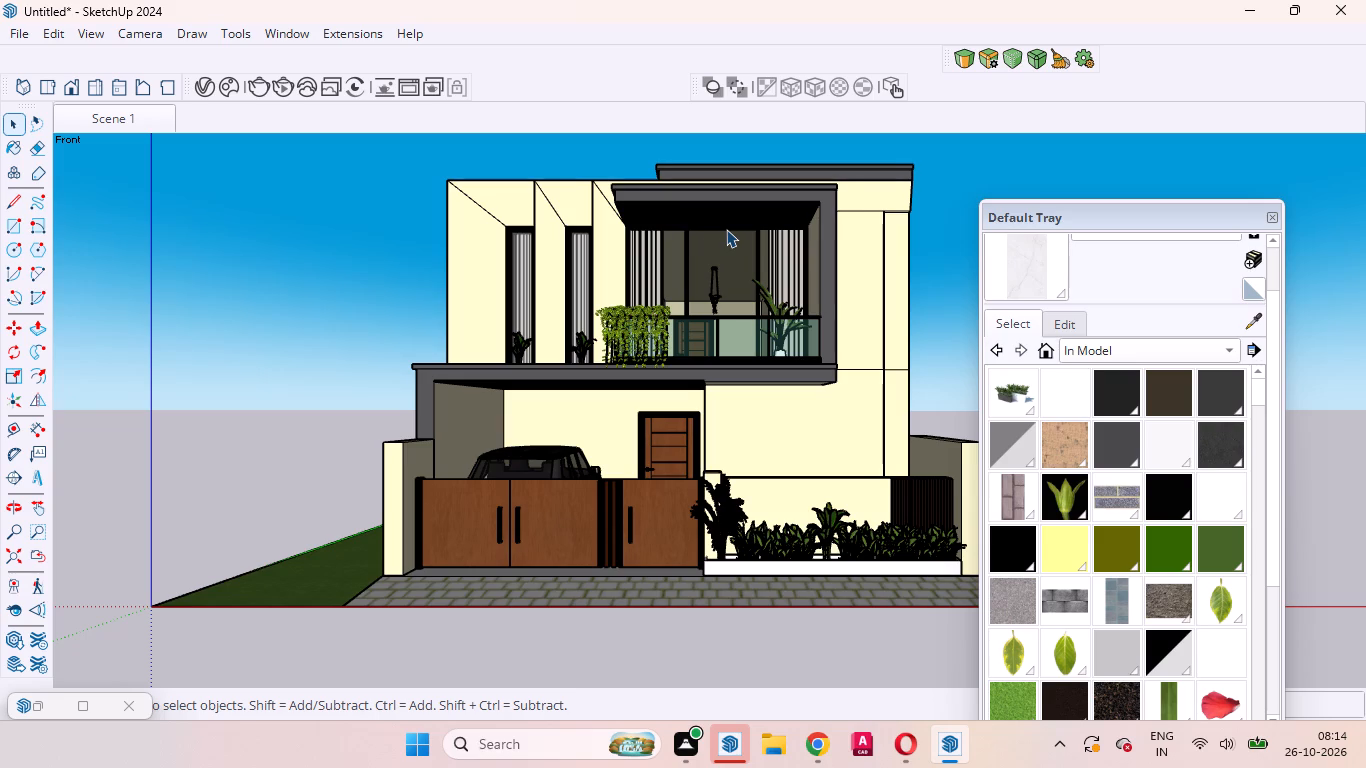
{"action": "scroll", "coordinate": [787, 245], "scroll_direction": "up", "scroll_amount": 9}
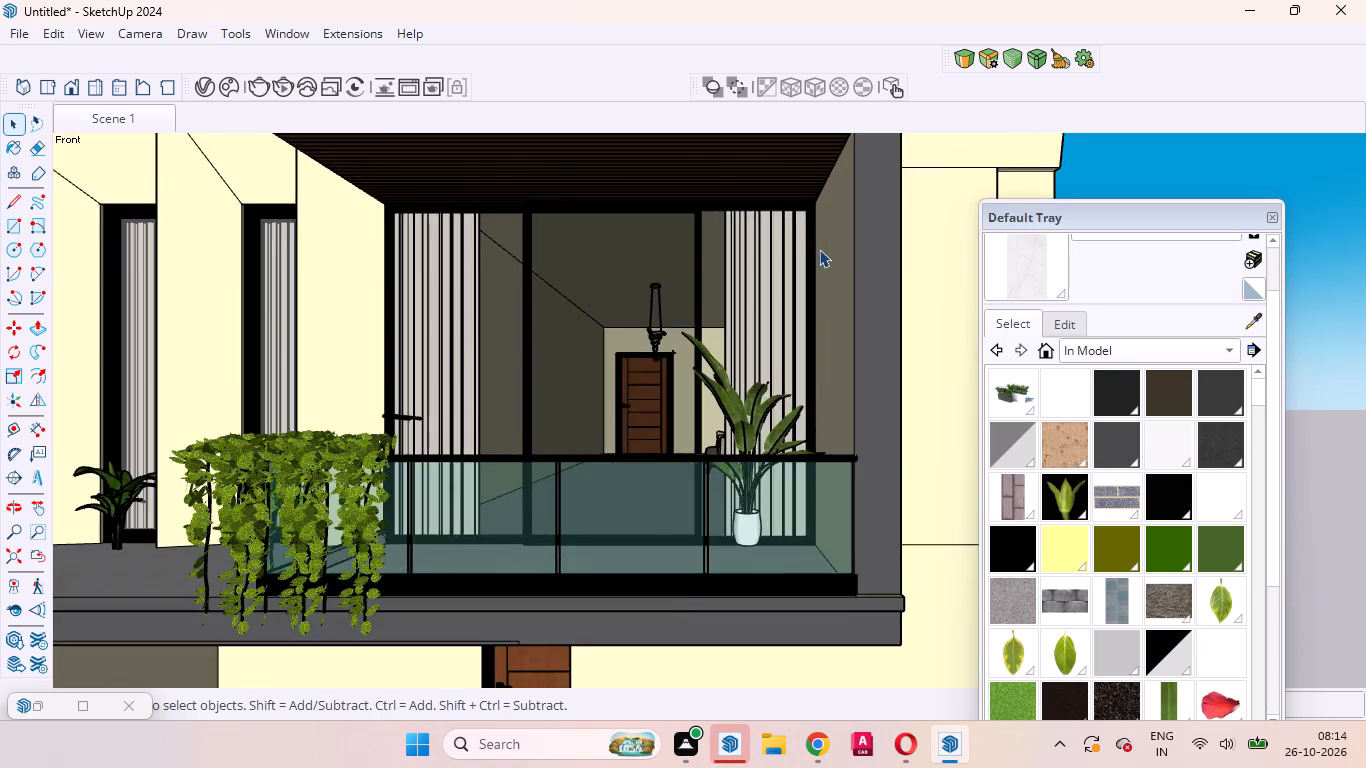
{"action": "middle_click_drag", "start_coordinate": [821, 253], "coordinate": [778, 198]}
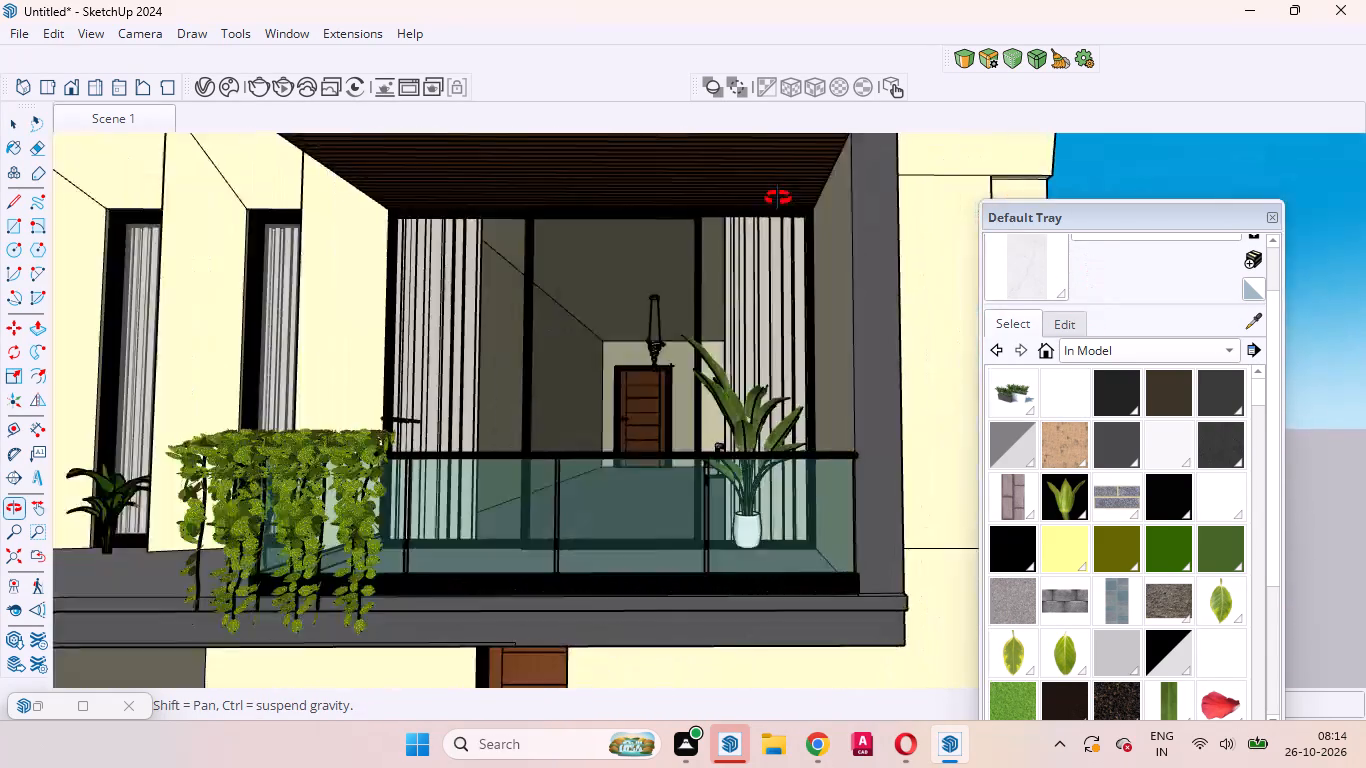
{"action": "middle_click_drag", "start_coordinate": [778, 198], "coordinate": [801, 156]}
{"action": "scroll", "coordinate": [741, 228], "scroll_direction": "up", "scroll_amount": 3}
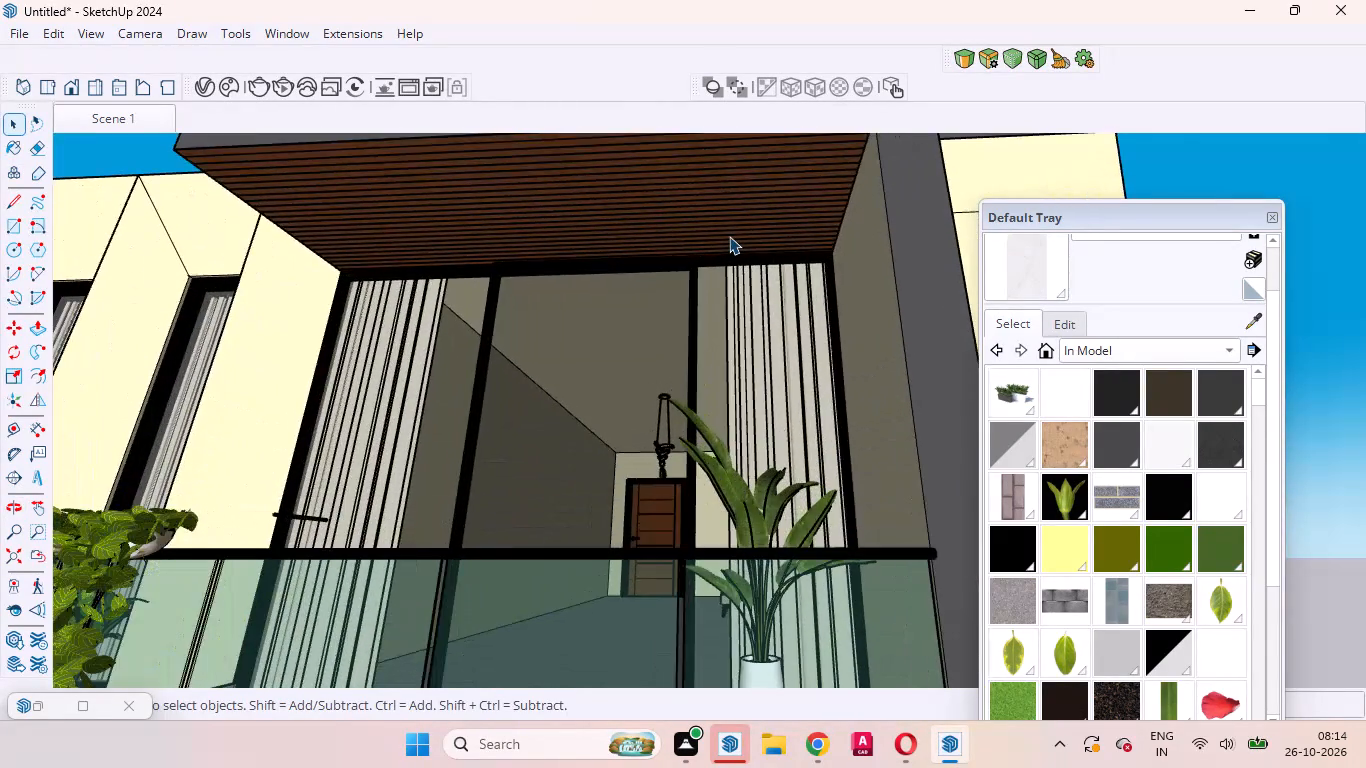
{"action": "scroll", "coordinate": [729, 236], "scroll_direction": "down", "scroll_amount": 4}
{"action": "scroll", "coordinate": [729, 236], "scroll_direction": "up", "scroll_amount": 4}
{"action": "middle_click_drag", "start_coordinate": [729, 236], "coordinate": [802, 358]}
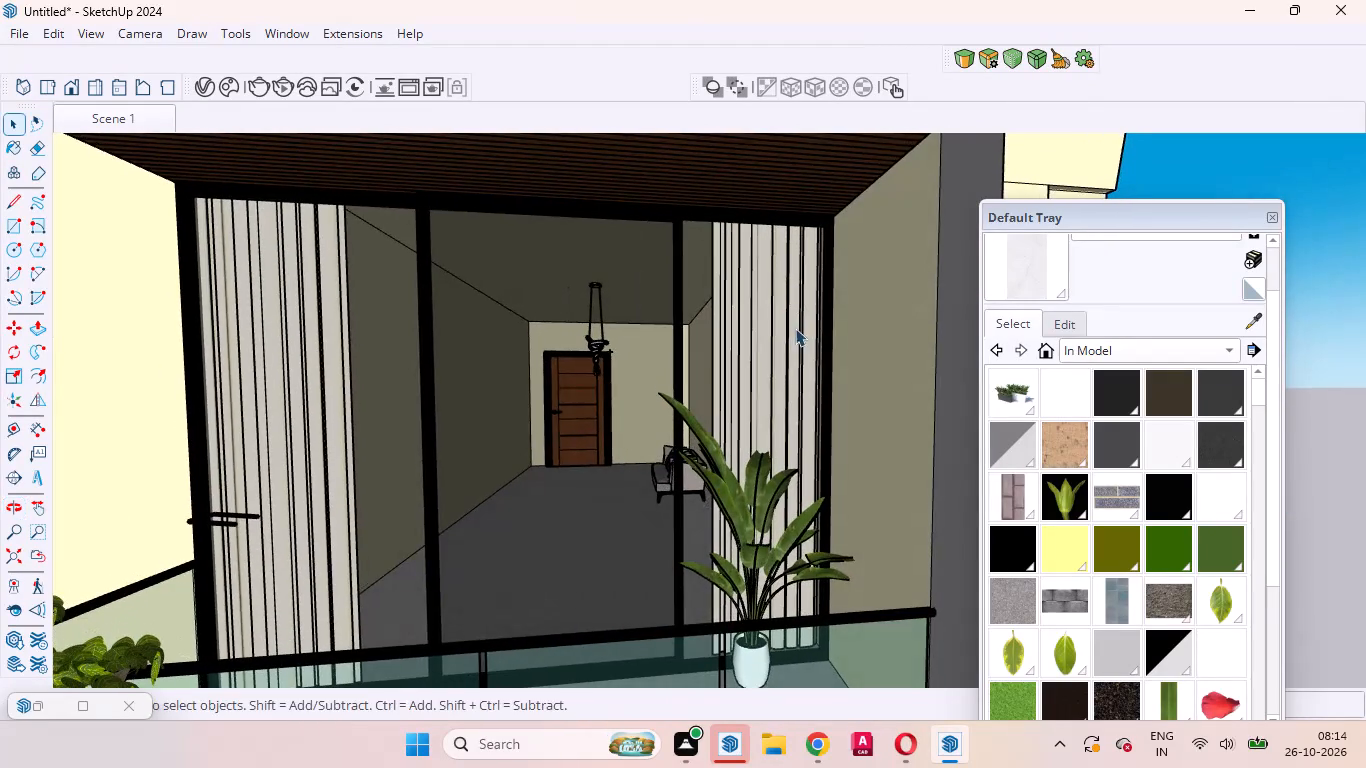
{"action": "scroll", "coordinate": [791, 379], "scroll_direction": "down", "scroll_amount": 8}
{"action": "middle_click_drag", "start_coordinate": [778, 431], "coordinate": [648, 448]}
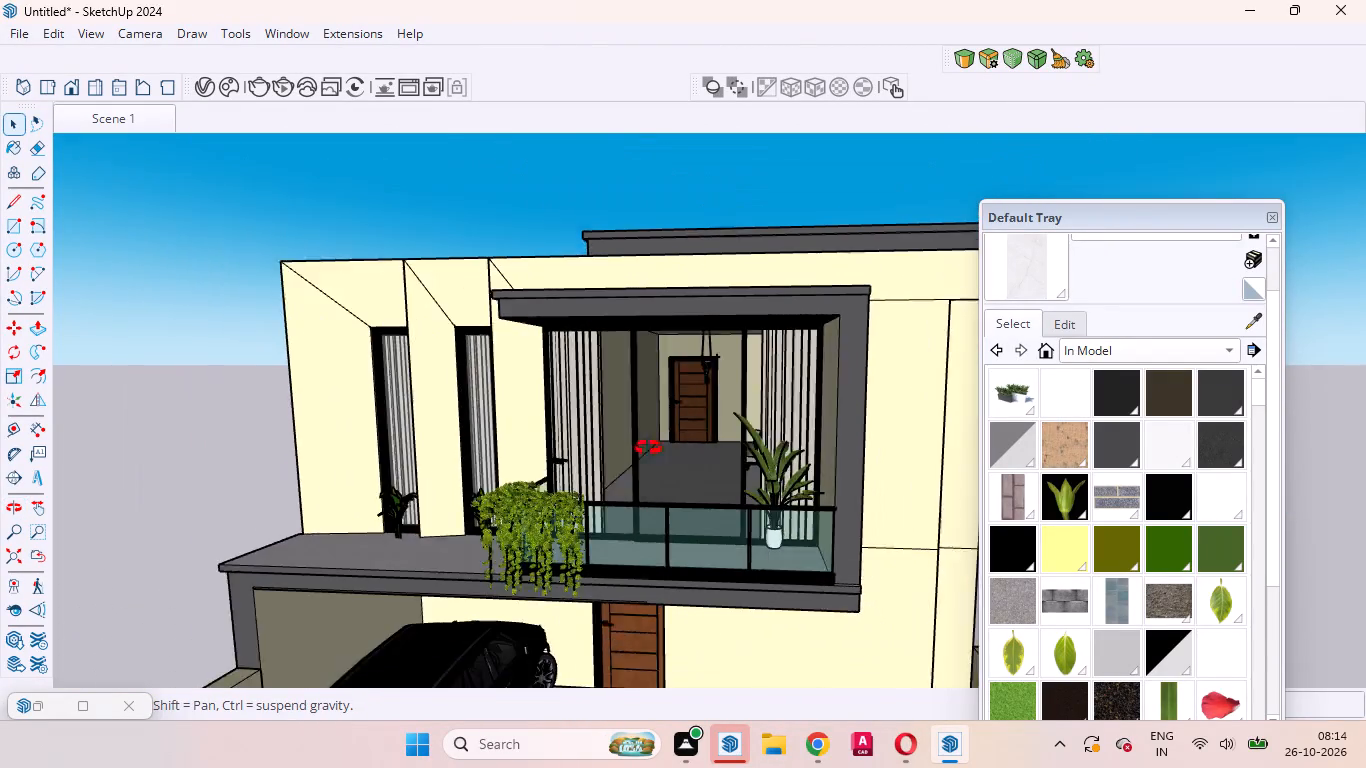
{"action": "middle_click_drag", "start_coordinate": [648, 448], "coordinate": [607, 447]}
{"action": "scroll", "coordinate": [675, 407], "scroll_direction": "down", "scroll_amount": 4}
{"action": "middle_click_drag", "start_coordinate": [647, 411], "coordinate": [784, 317]}
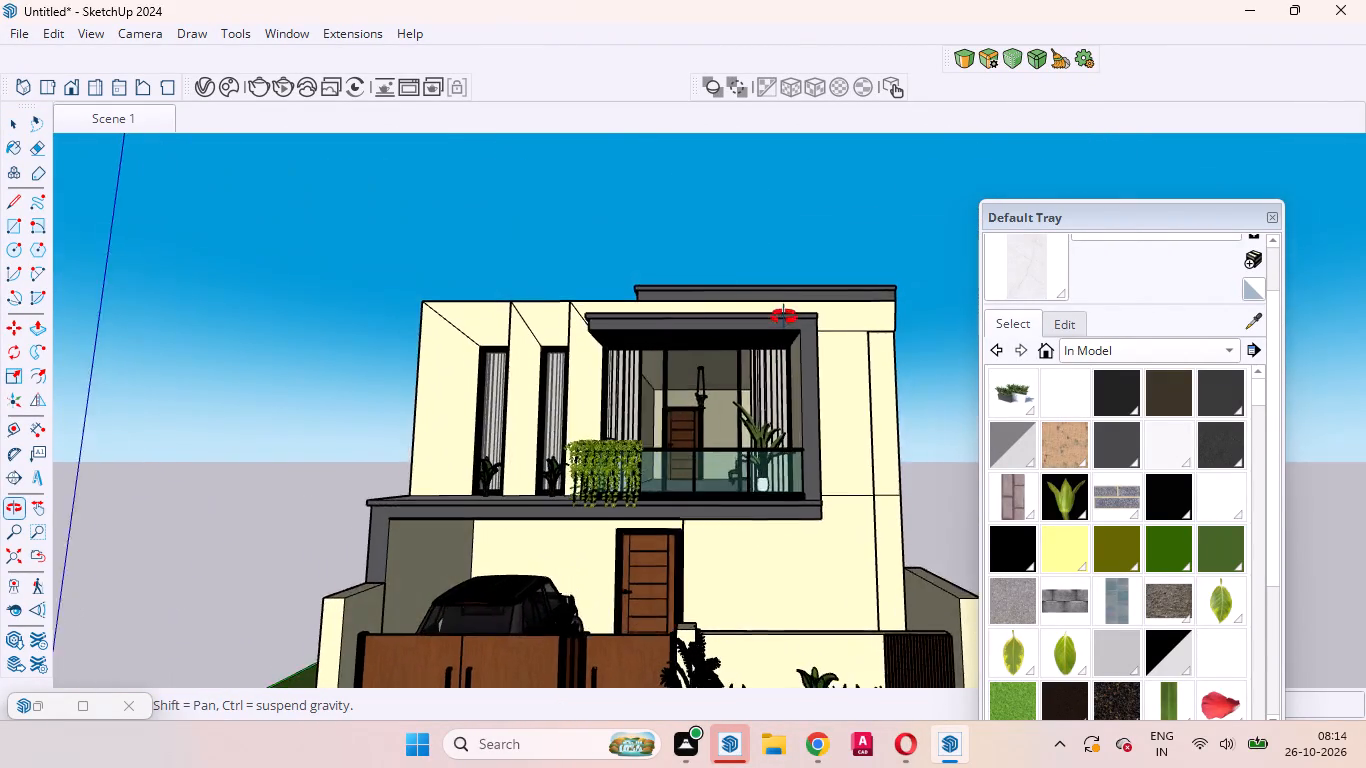
{"action": "middle_click_drag", "start_coordinate": [784, 317], "coordinate": [635, 354]}
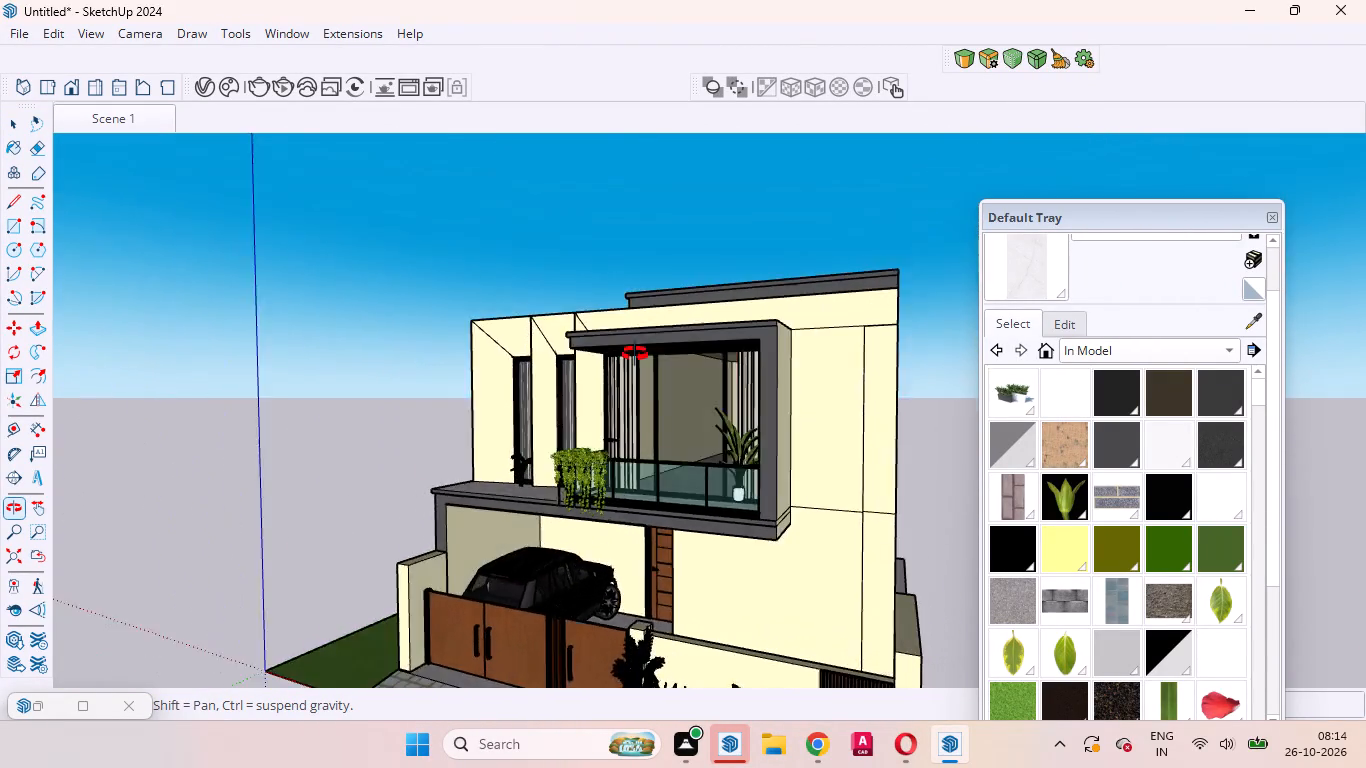
{"action": "middle_click_drag", "start_coordinate": [635, 354], "coordinate": [682, 389]}
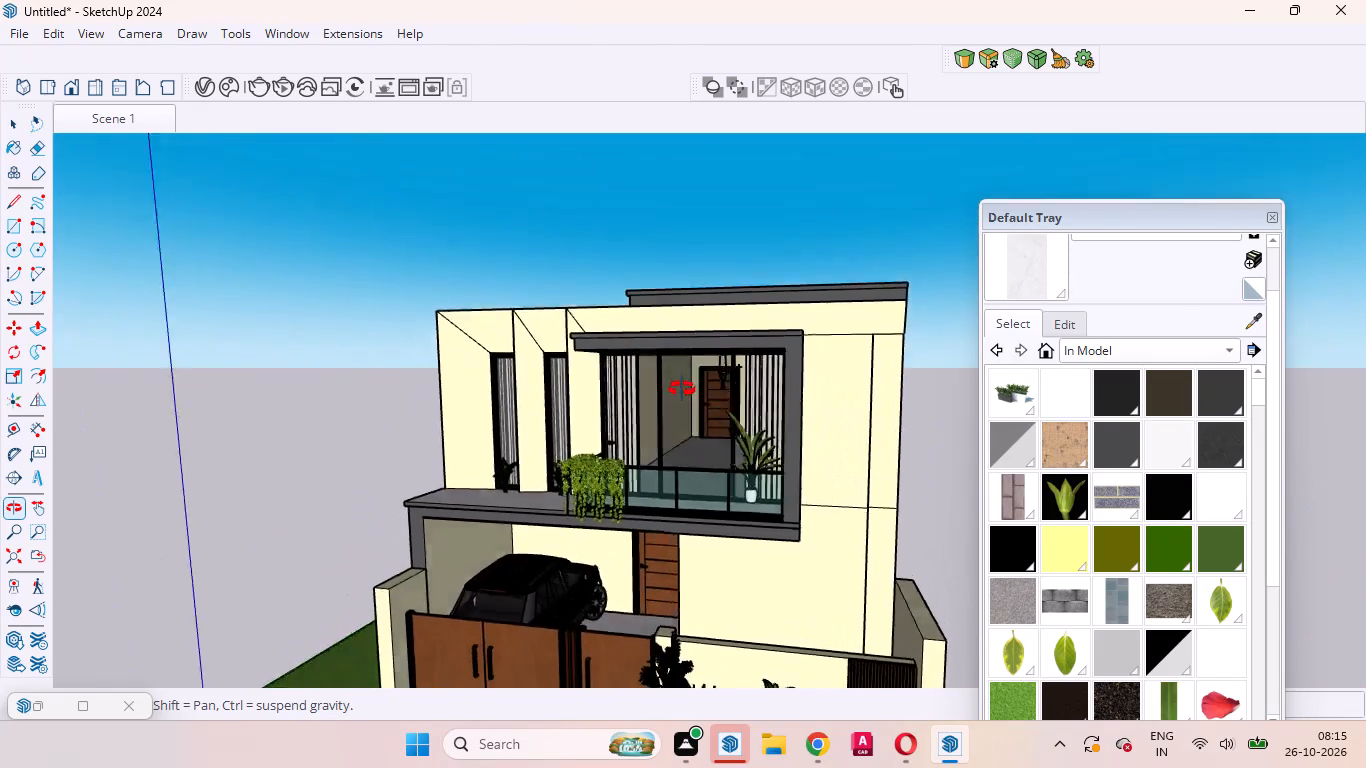
{"action": "middle_click_drag", "start_coordinate": [682, 389], "coordinate": [755, 351]}
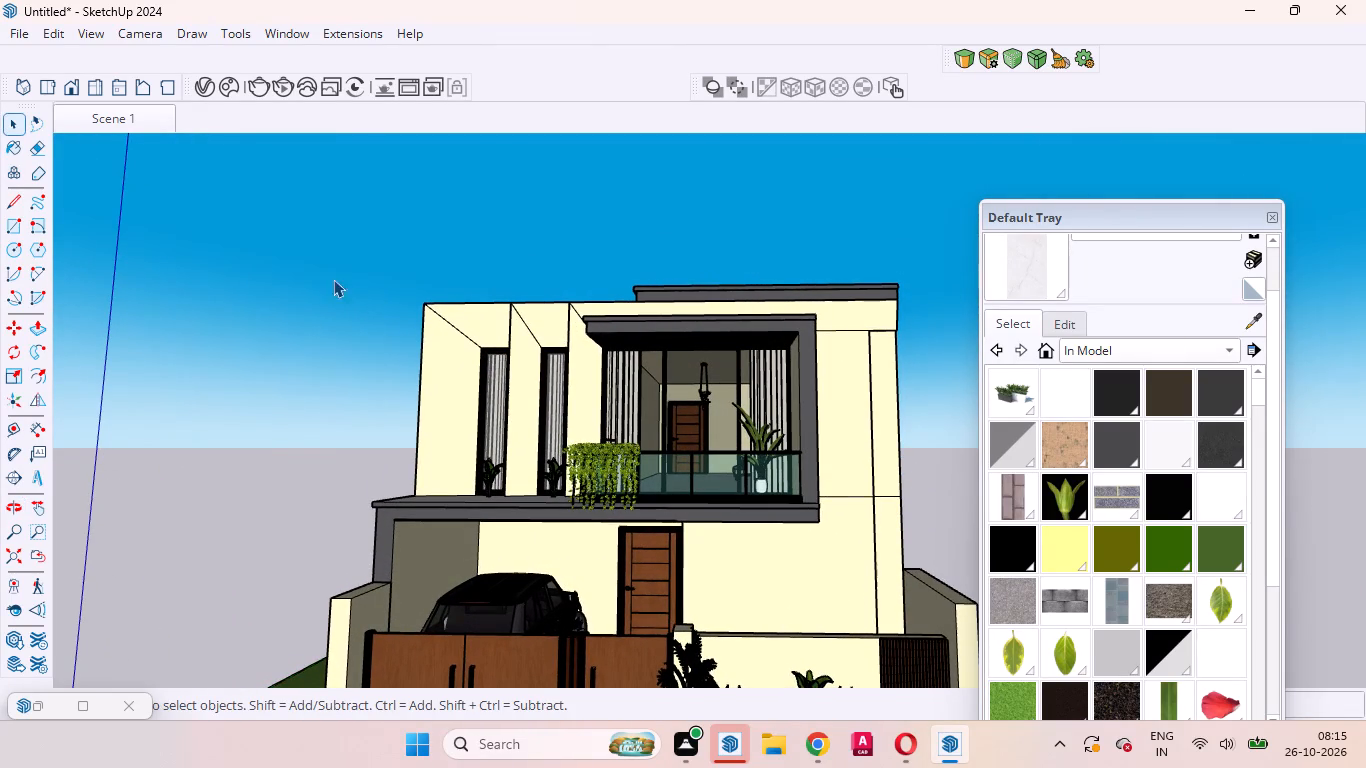
{"action": "left_click", "coordinate": [93, 128]}
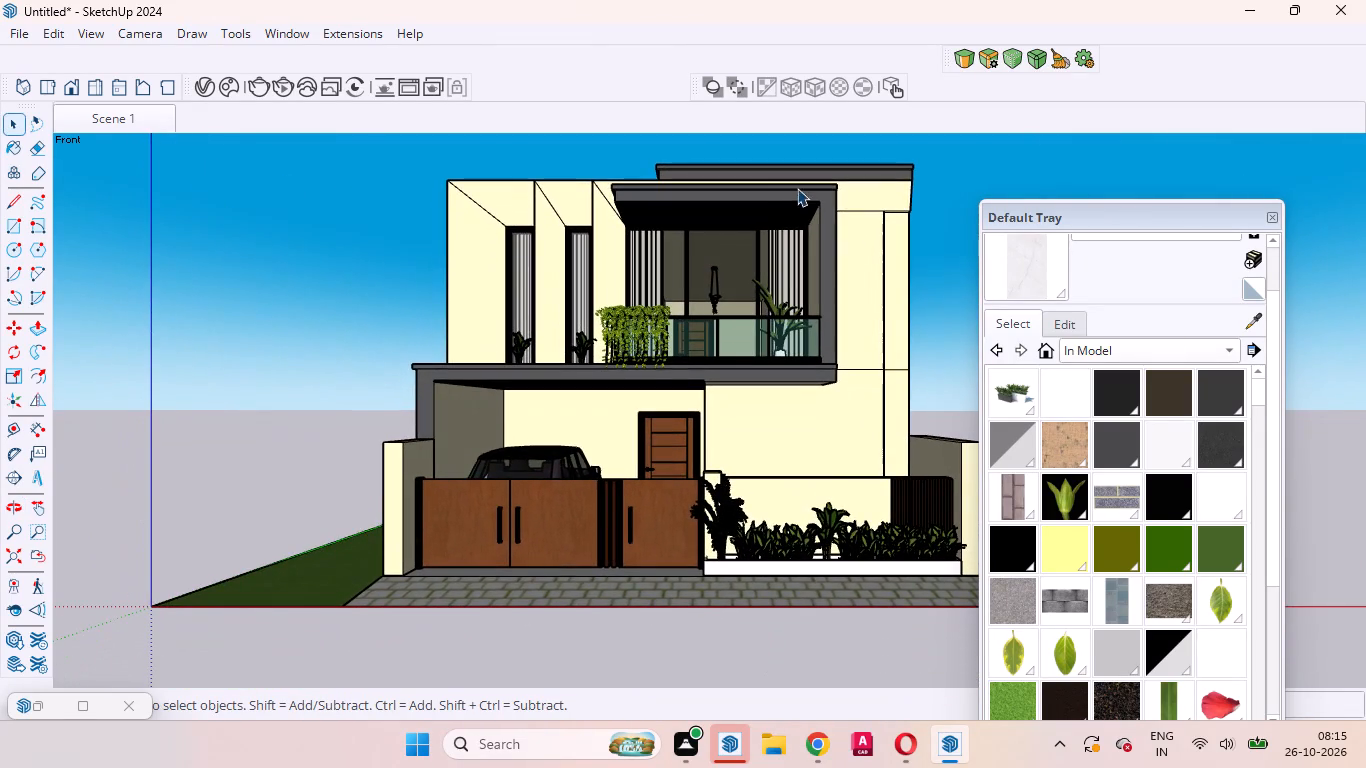
Move the Default Tray away from the house so that the whole front elevation is uncovered.
{"action": "left_click_drag", "start_coordinate": [1081, 219], "coordinate": [1004, 237]}
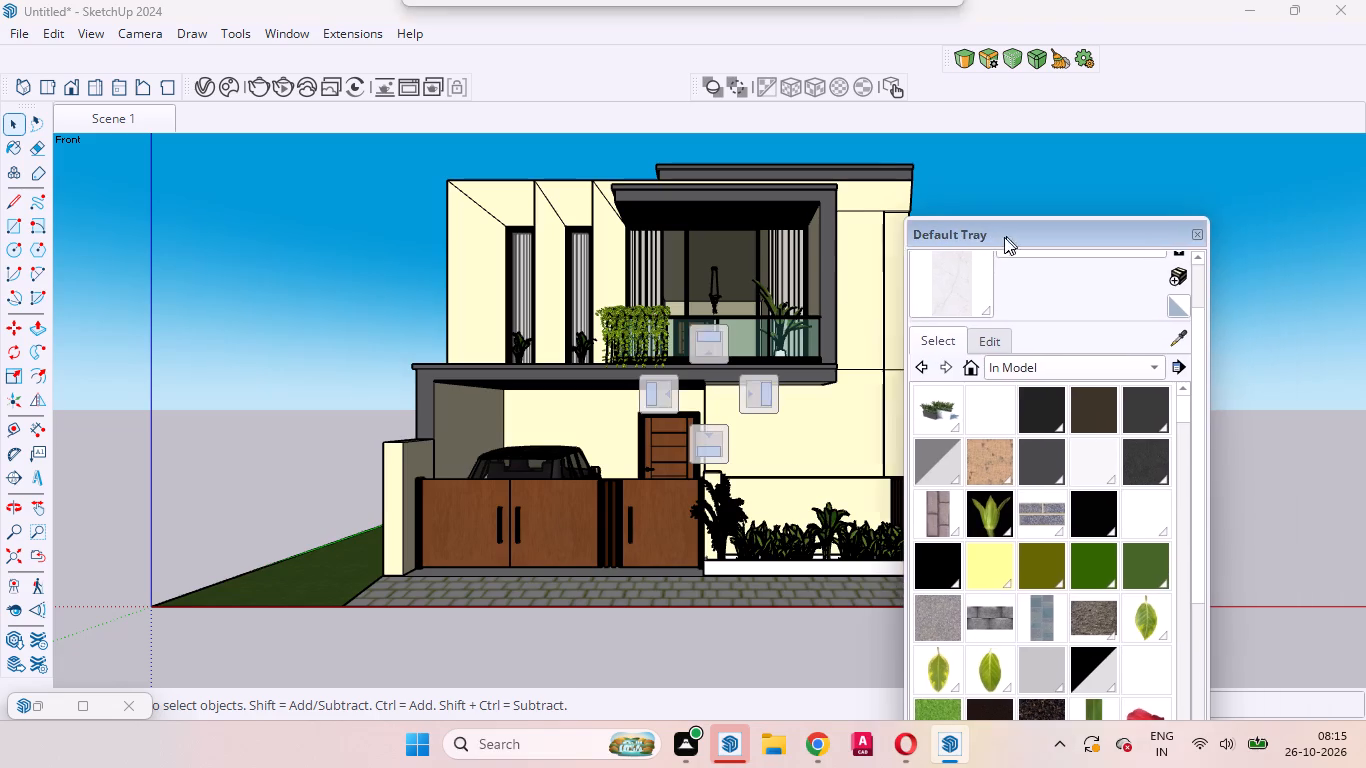
{"action": "left_click_drag", "start_coordinate": [1004, 237], "coordinate": [213, 639]}
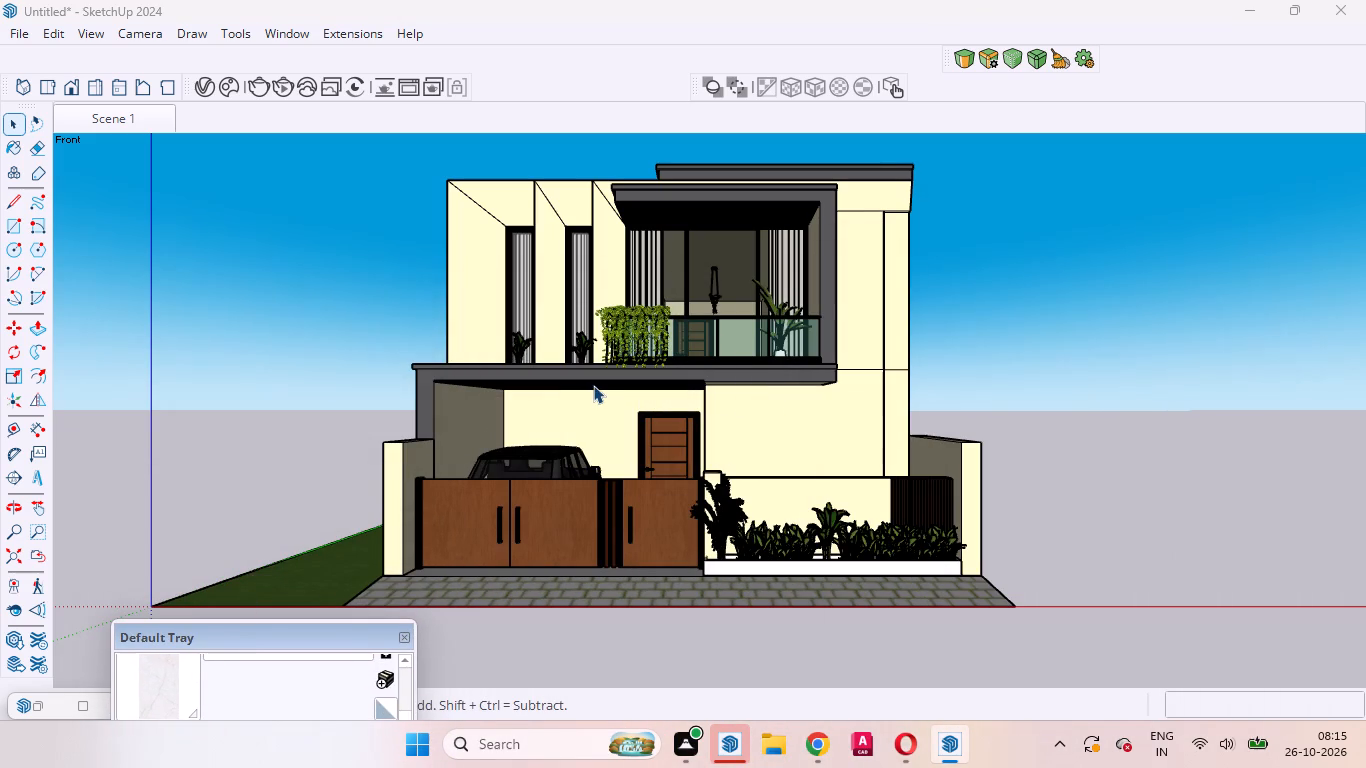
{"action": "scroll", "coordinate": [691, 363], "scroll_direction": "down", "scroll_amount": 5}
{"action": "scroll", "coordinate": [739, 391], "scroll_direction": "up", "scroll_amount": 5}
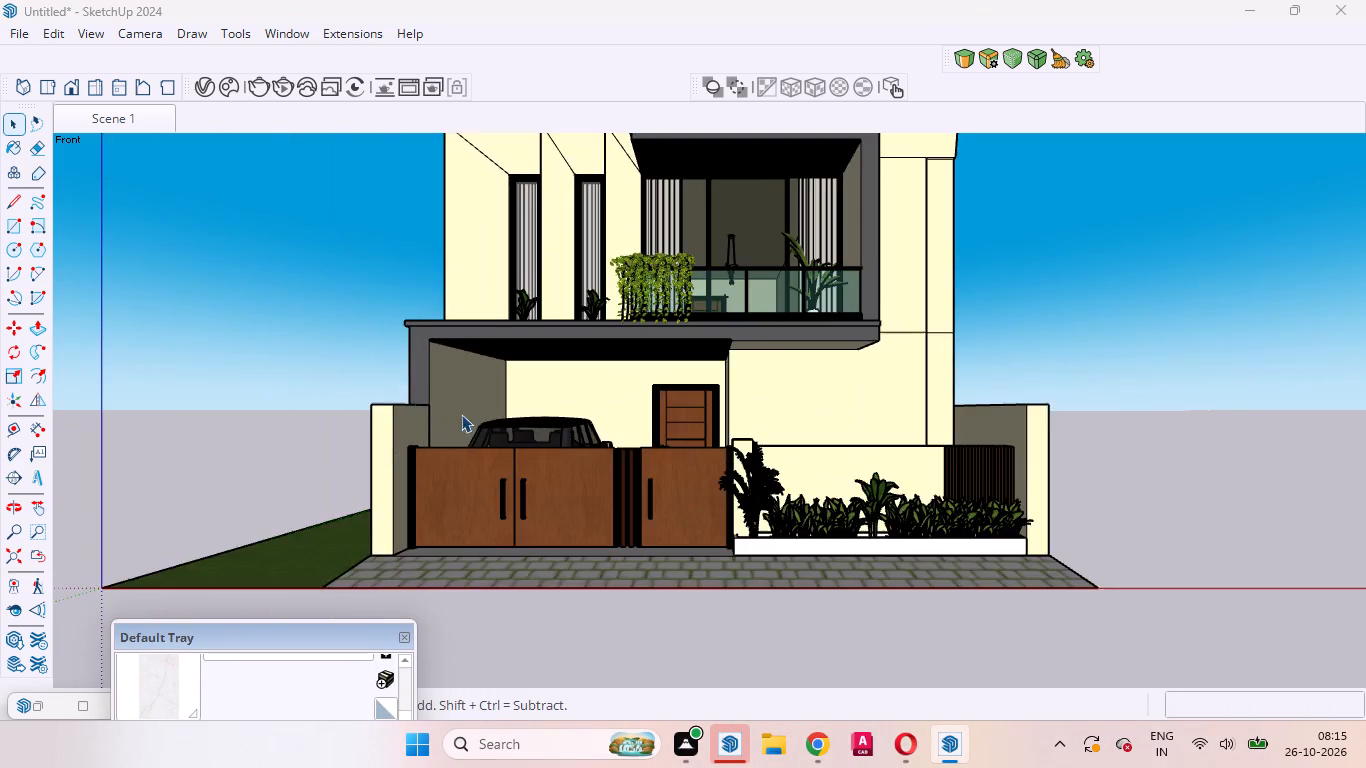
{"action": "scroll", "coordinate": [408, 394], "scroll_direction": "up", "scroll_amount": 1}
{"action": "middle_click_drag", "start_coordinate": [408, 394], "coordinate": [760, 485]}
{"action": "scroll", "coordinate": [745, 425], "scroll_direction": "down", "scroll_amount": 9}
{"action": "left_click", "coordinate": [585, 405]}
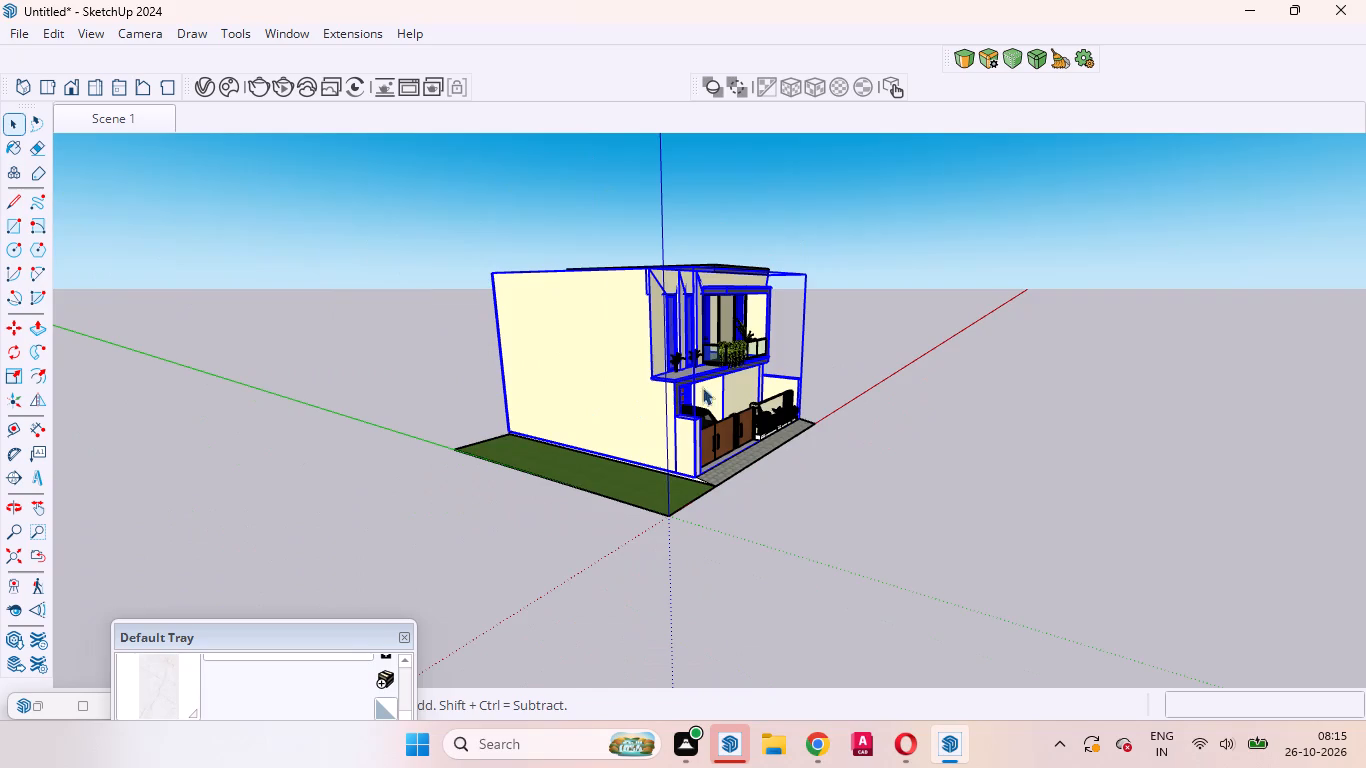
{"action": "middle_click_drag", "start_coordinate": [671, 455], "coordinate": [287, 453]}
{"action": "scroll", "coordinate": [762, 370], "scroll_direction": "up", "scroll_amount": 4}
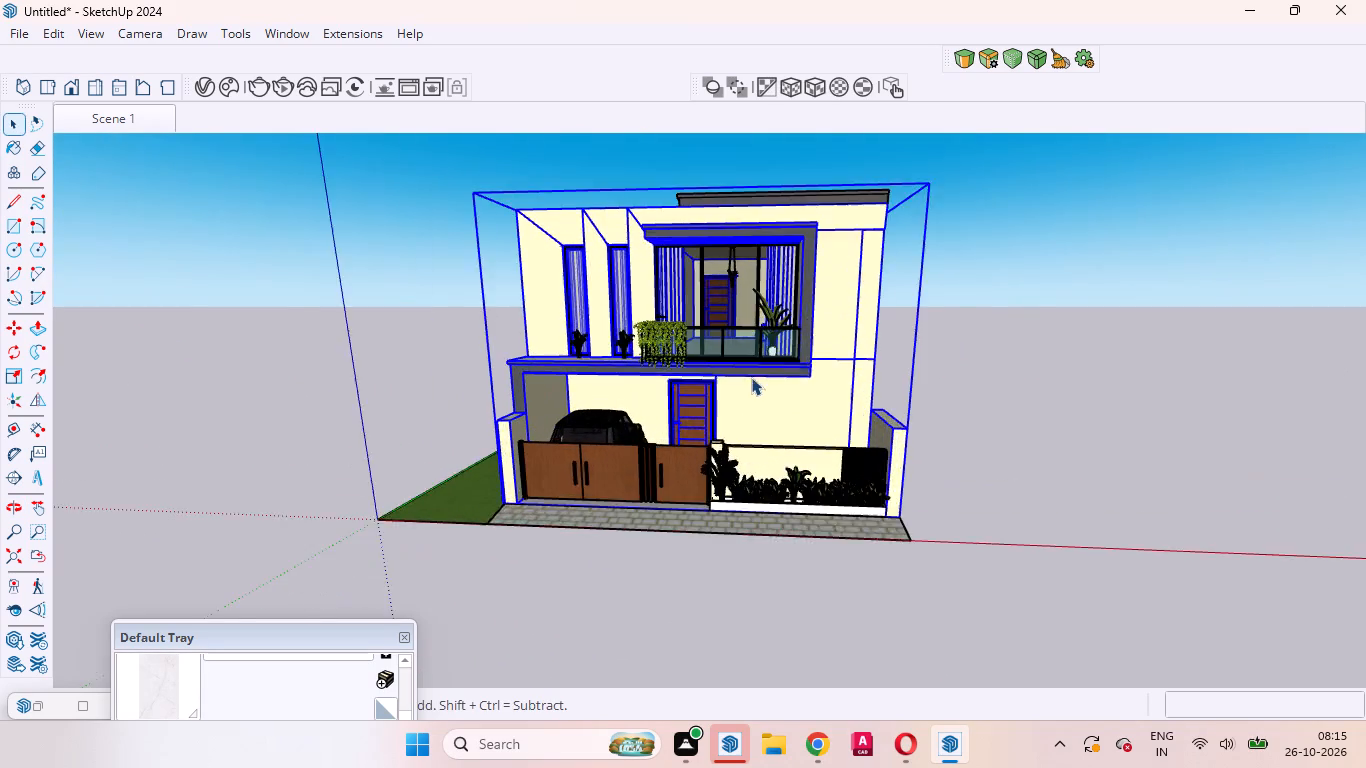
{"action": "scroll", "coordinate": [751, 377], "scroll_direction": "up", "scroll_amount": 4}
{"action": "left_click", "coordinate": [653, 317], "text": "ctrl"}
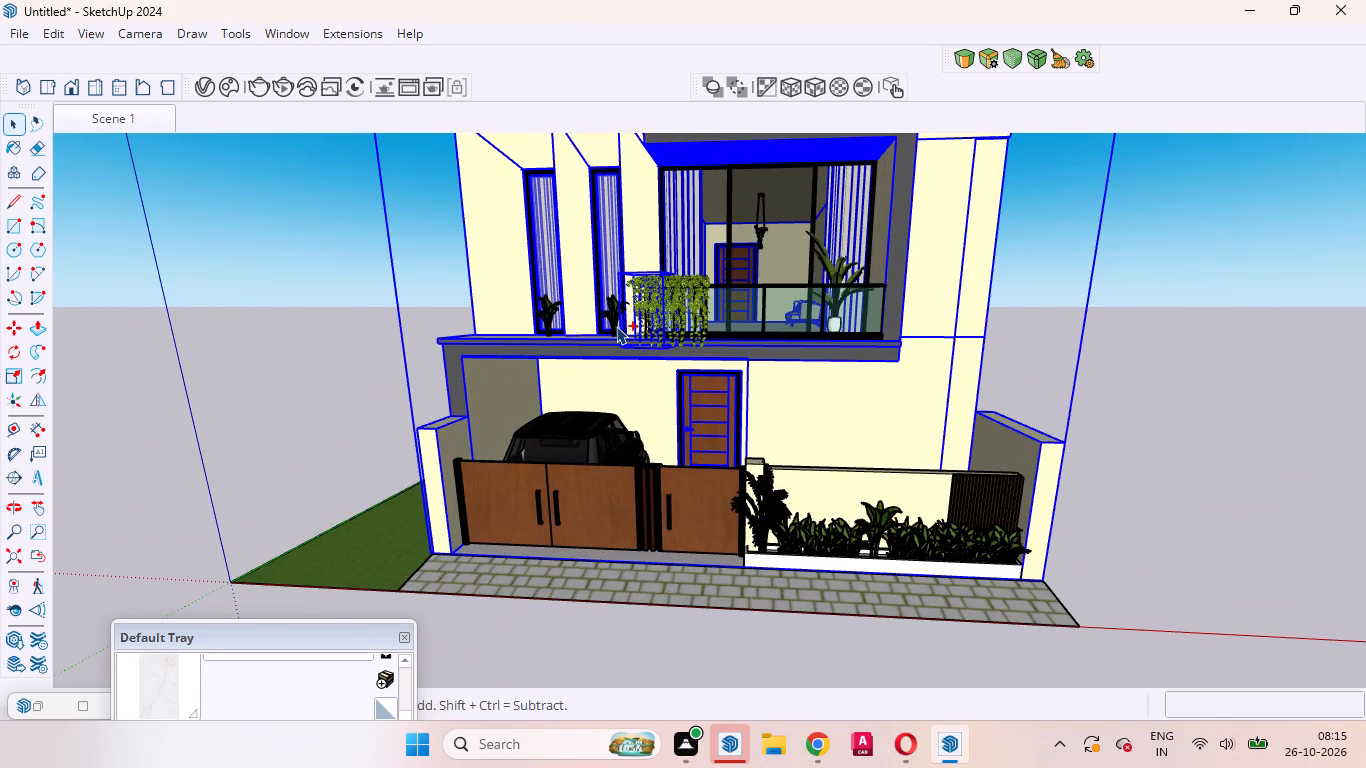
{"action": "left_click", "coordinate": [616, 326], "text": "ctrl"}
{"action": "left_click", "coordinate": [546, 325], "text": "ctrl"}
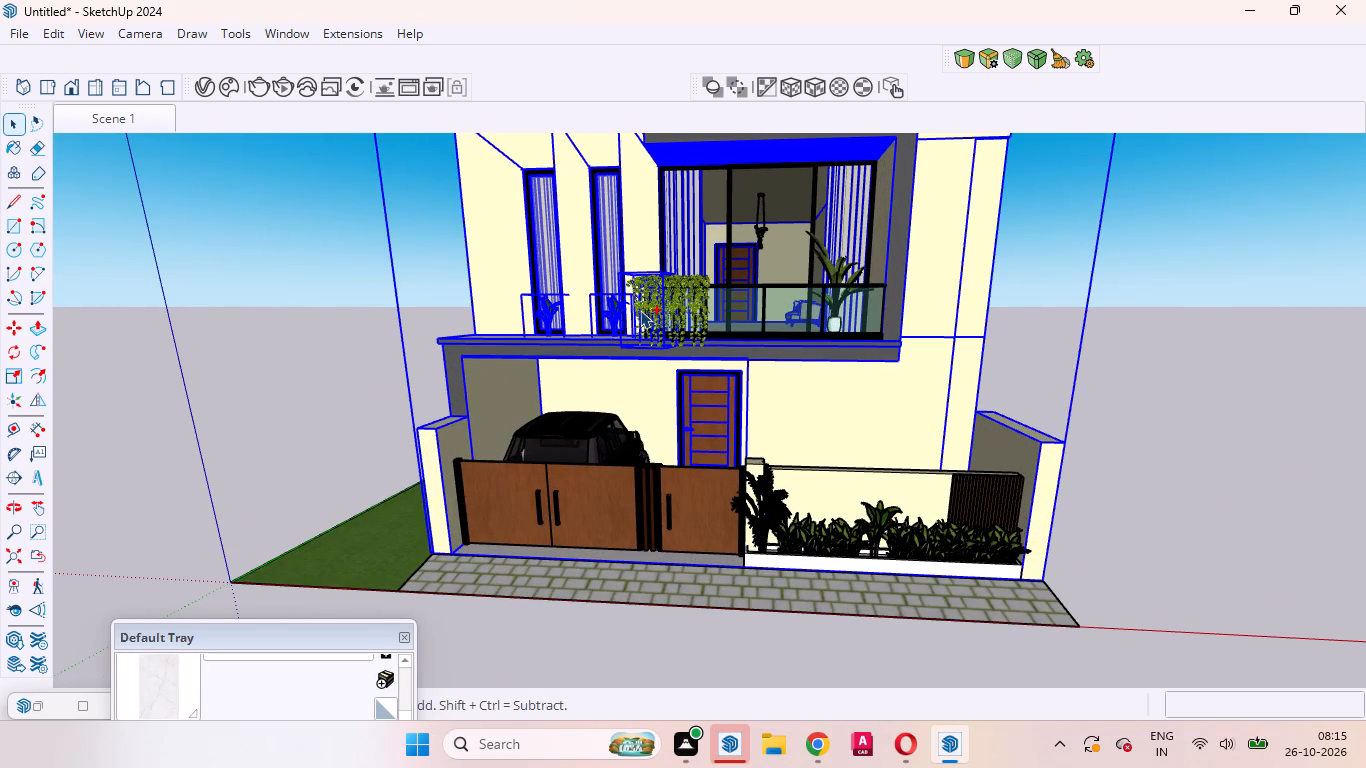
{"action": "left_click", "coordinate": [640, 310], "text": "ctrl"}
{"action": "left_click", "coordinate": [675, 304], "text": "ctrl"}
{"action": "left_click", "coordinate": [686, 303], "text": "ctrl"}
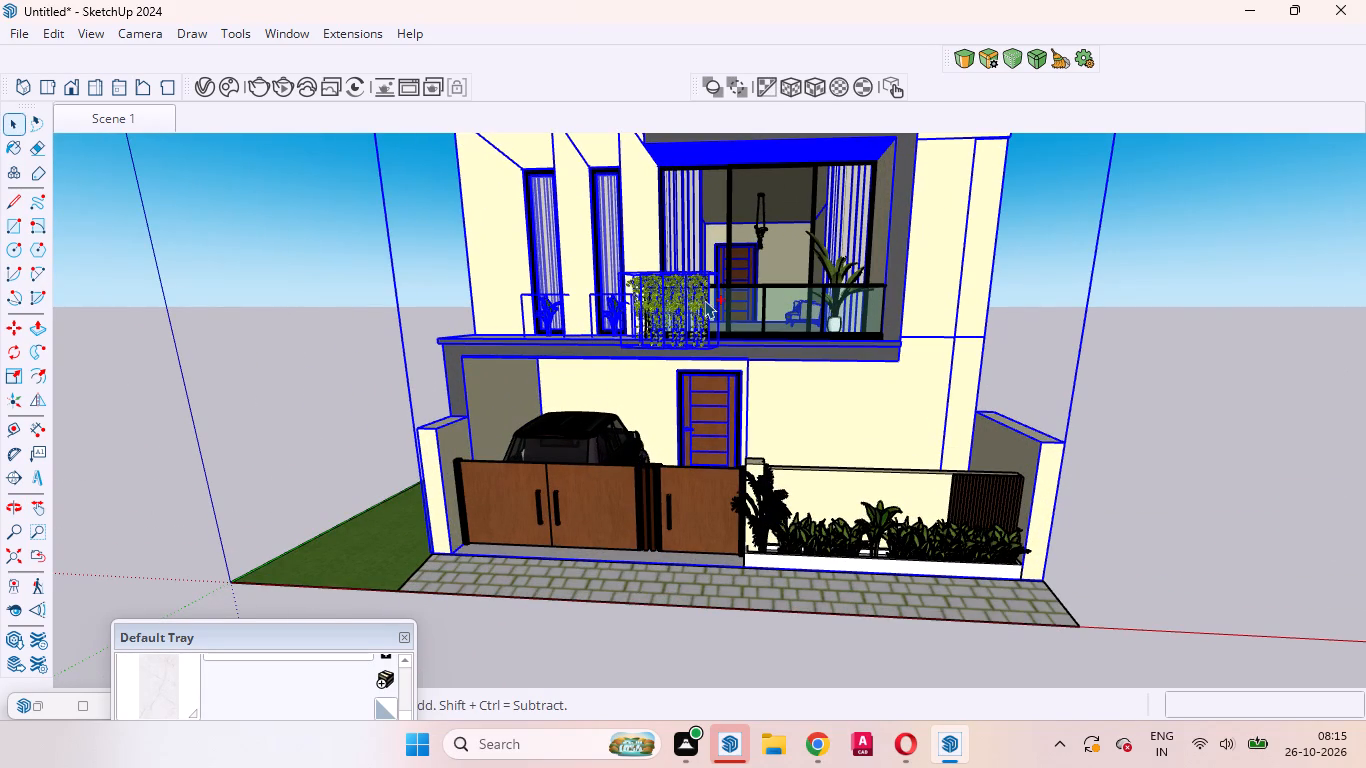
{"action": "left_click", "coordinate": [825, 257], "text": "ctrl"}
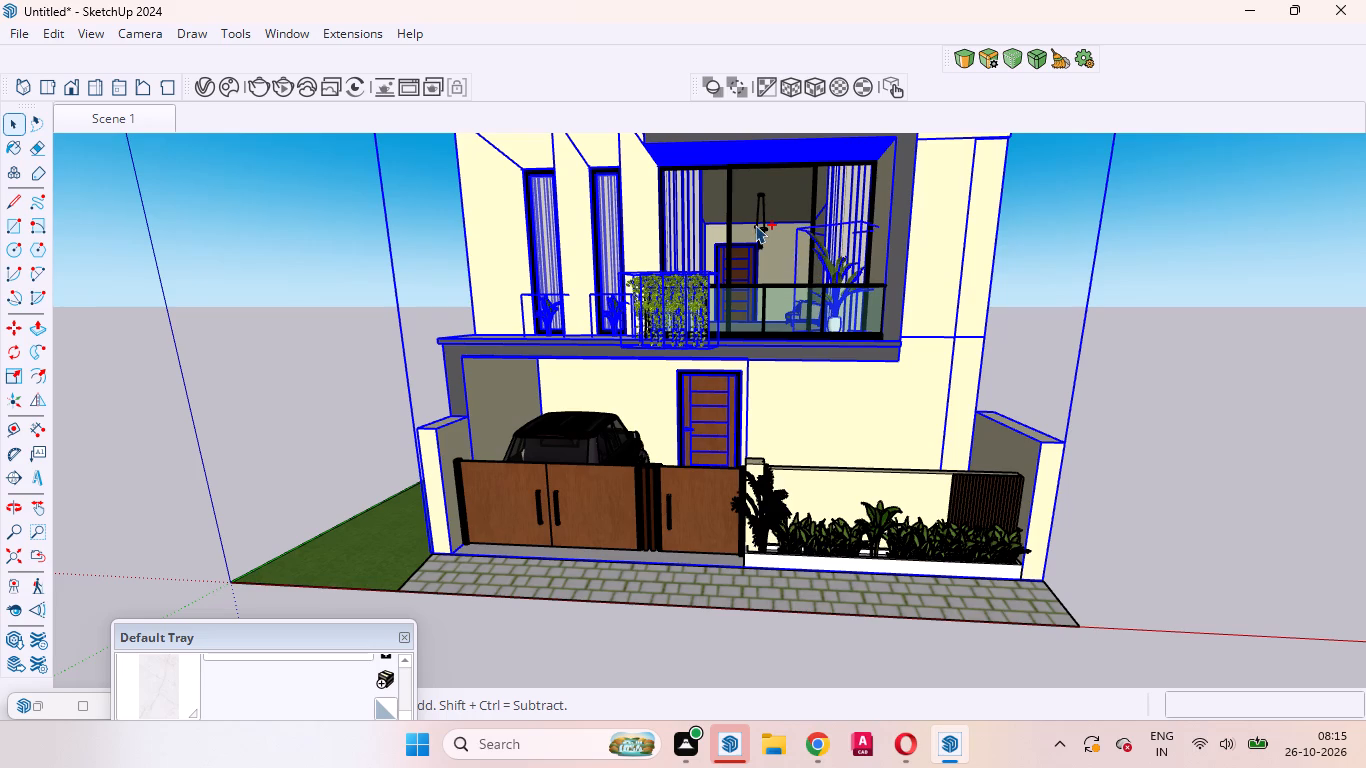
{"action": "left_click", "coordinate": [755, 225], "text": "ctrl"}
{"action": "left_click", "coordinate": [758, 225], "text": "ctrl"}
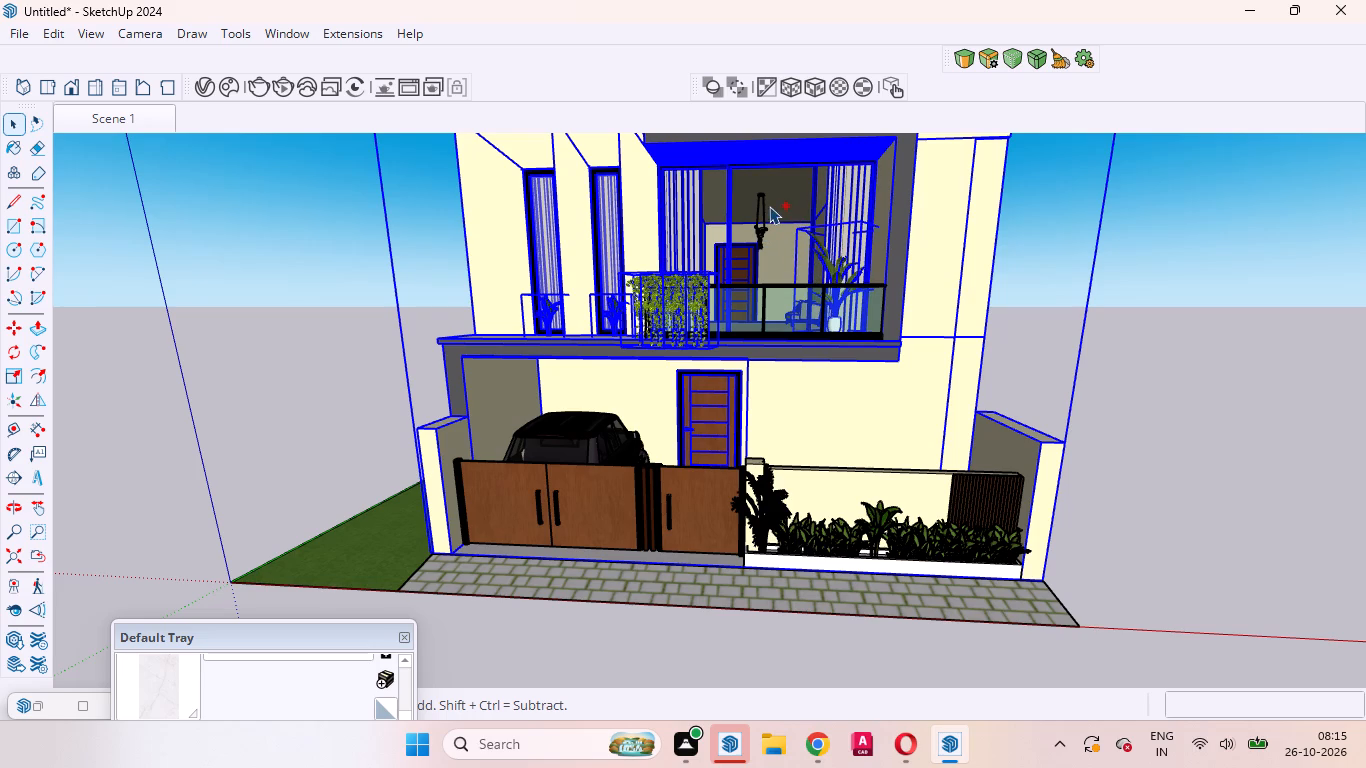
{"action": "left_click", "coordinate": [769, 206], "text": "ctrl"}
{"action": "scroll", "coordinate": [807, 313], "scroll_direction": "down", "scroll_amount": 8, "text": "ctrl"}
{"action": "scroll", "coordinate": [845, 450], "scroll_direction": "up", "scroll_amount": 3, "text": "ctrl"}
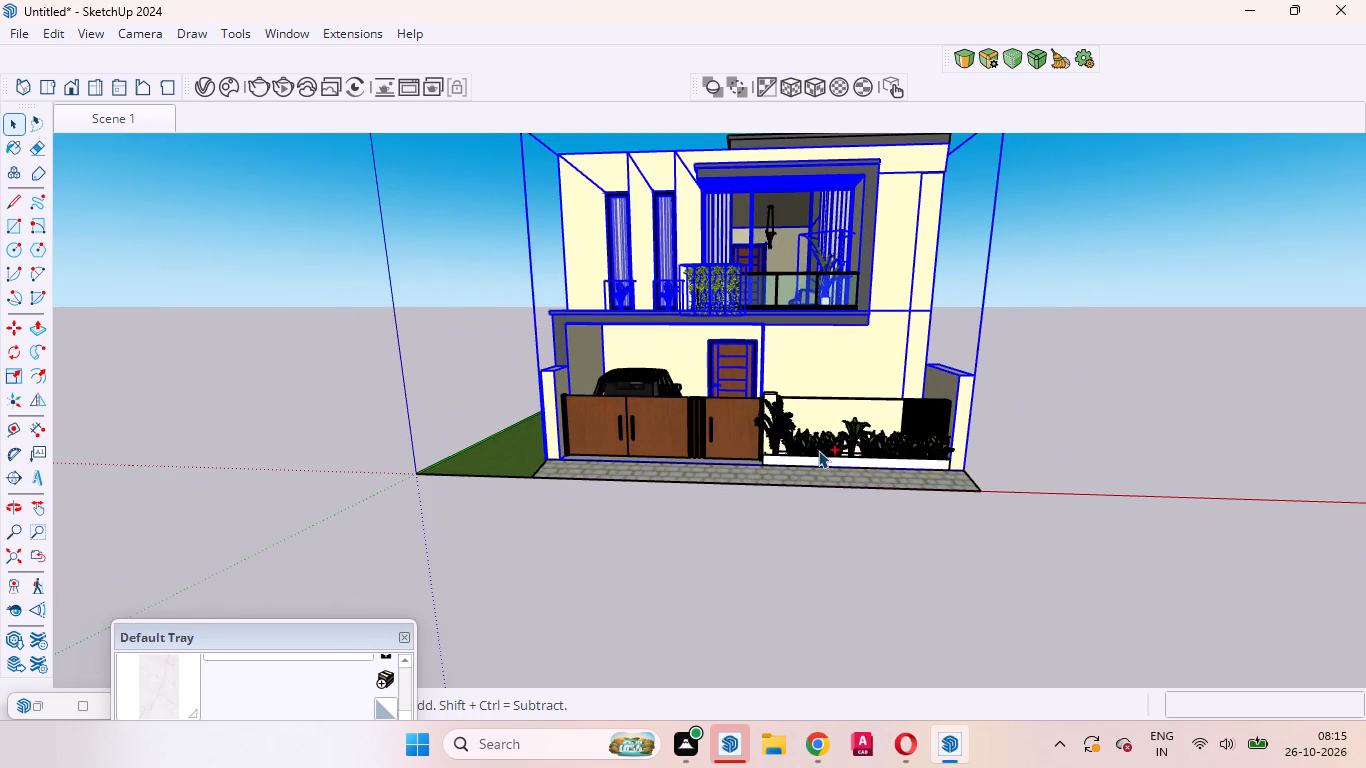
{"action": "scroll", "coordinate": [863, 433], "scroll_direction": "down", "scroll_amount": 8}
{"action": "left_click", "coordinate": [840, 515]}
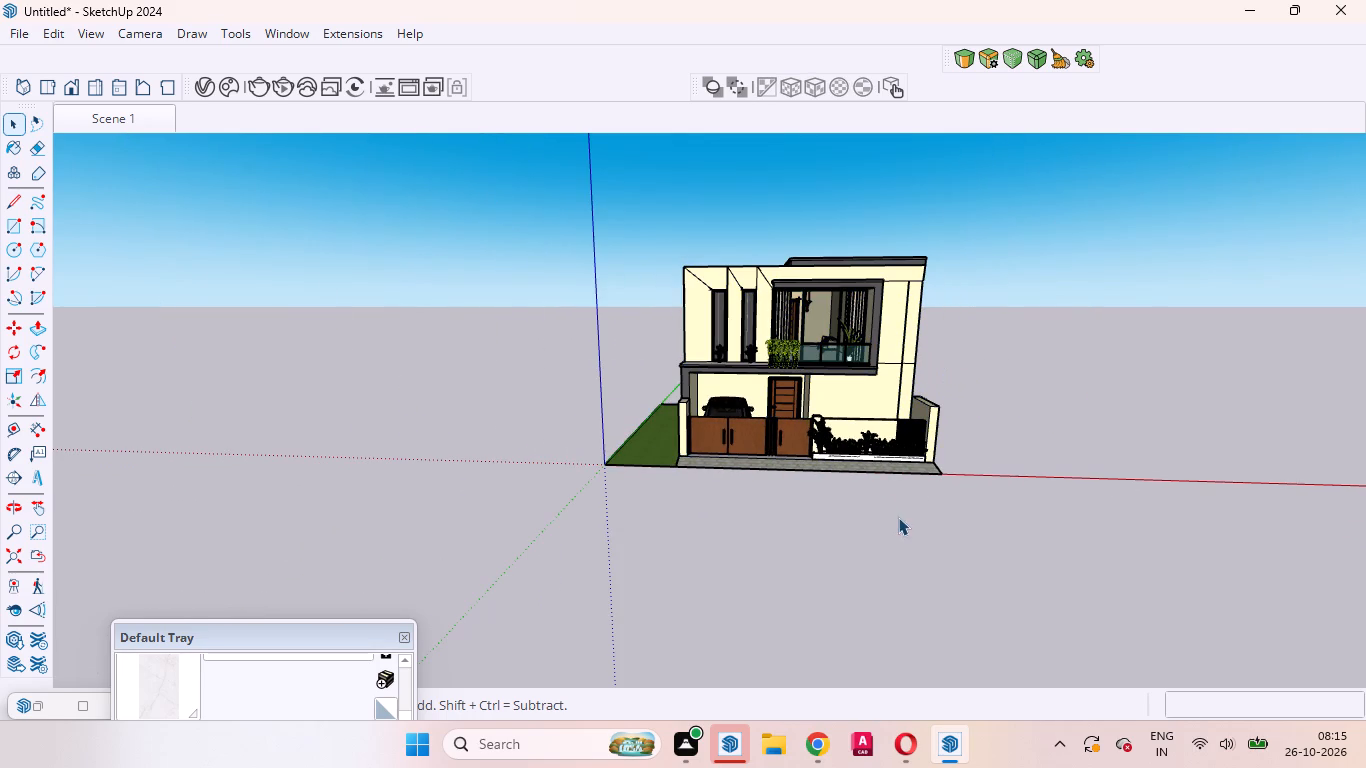
Select the entire house with its gate, plants, car, paved ramp and grass, and make it all one group.
{"action": "left_click_drag", "start_coordinate": [1016, 546], "coordinate": [765, 306]}
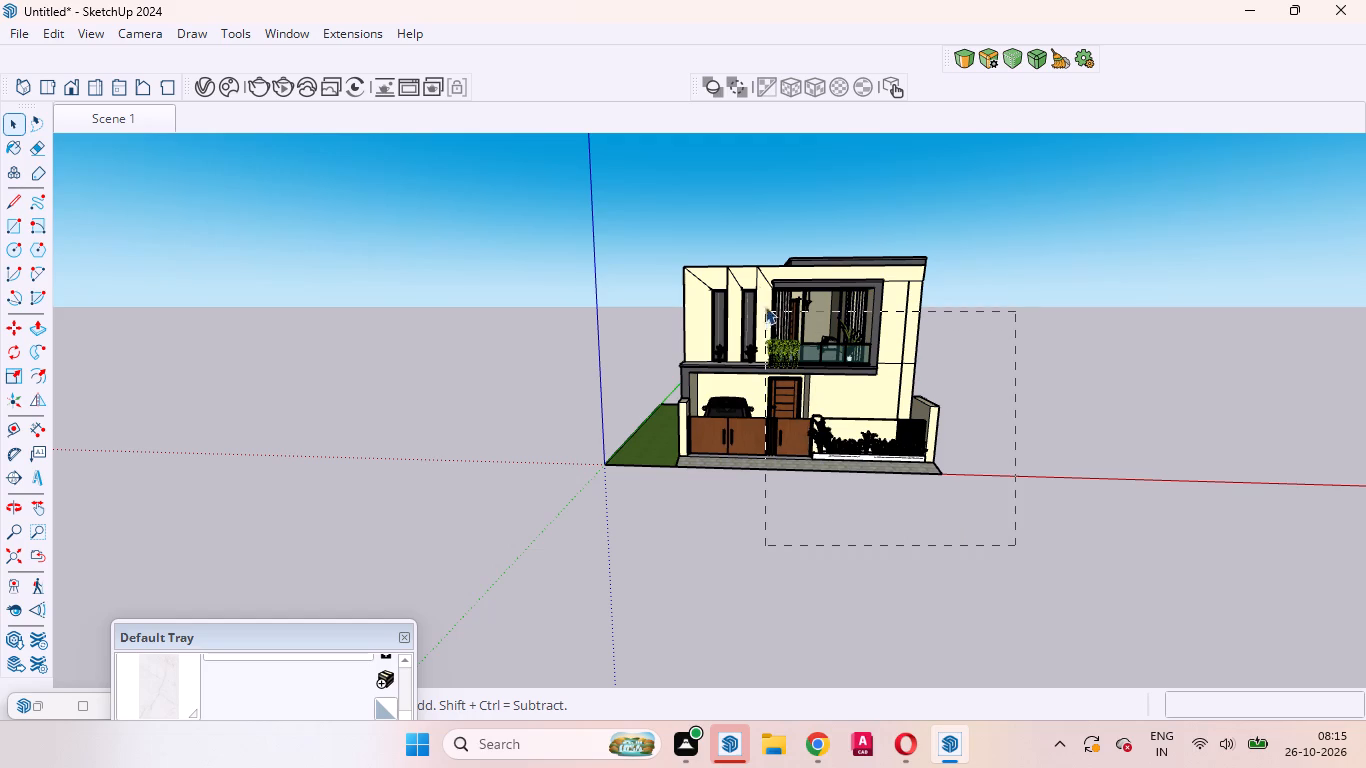
{"action": "left_click_drag", "start_coordinate": [765, 306], "coordinate": [698, 232]}
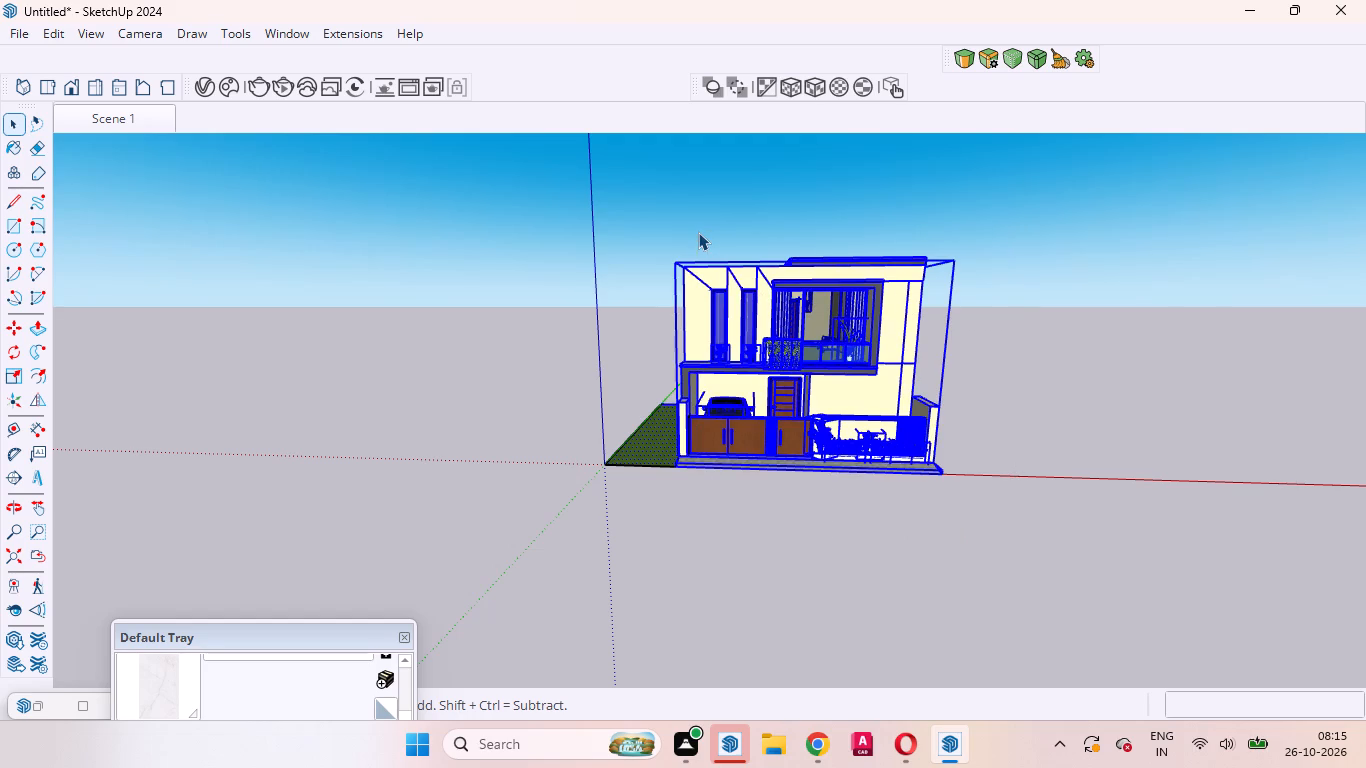
{"action": "right_click", "coordinate": [736, 306]}
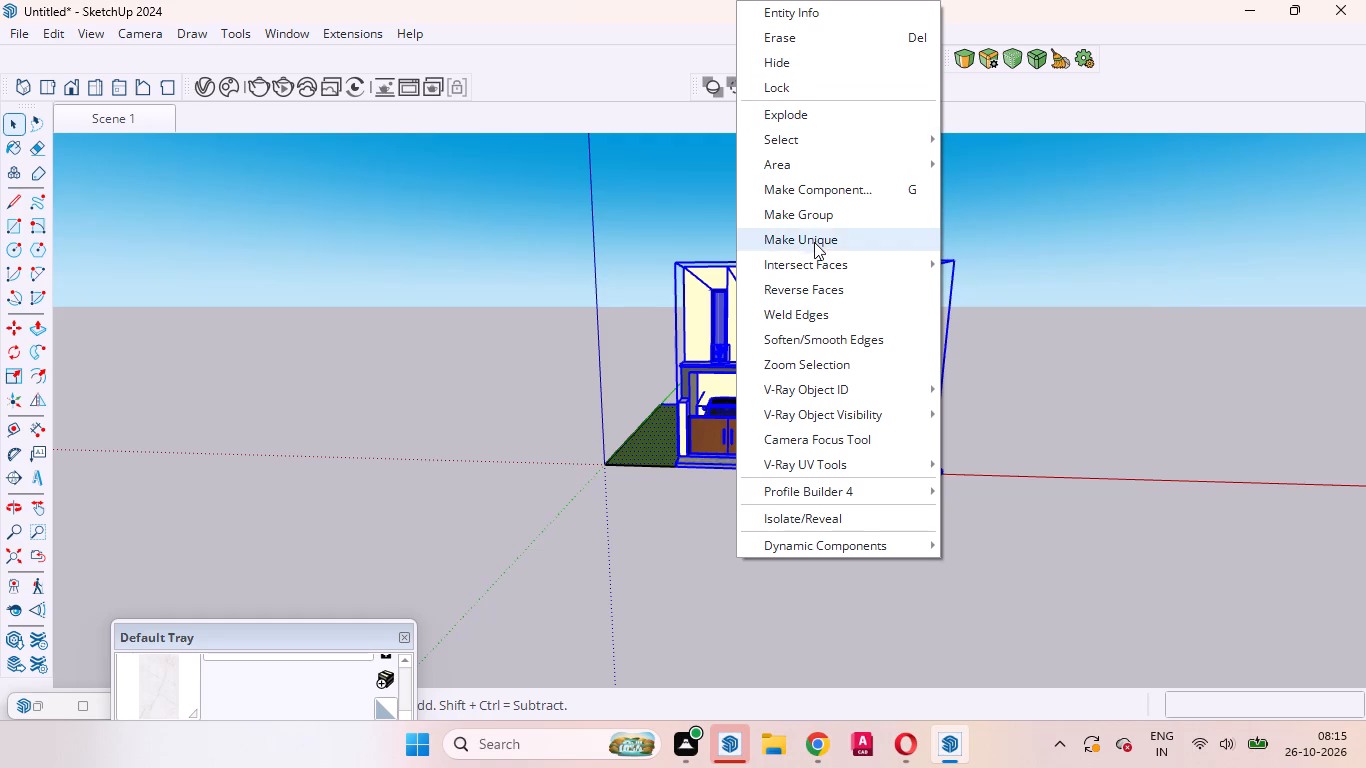
{"action": "left_click", "coordinate": [803, 218]}
{"action": "left_click", "coordinate": [1040, 452]}
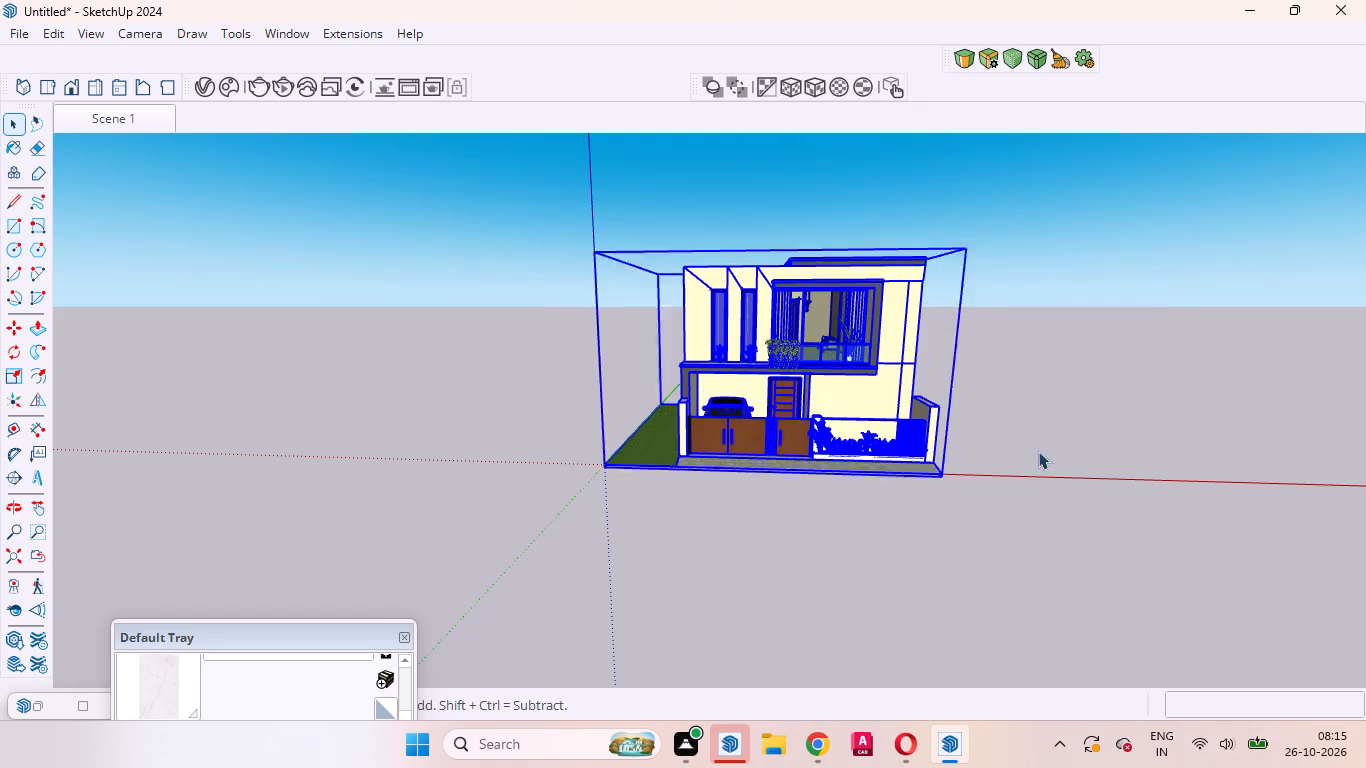
Copy the complete house group along the red axis, placing the duplicate about 43' 10" beside the original.
{"action": "scroll", "coordinate": [846, 465], "scroll_direction": "up", "scroll_amount": 4}
{"action": "left_click", "coordinate": [813, 371]}
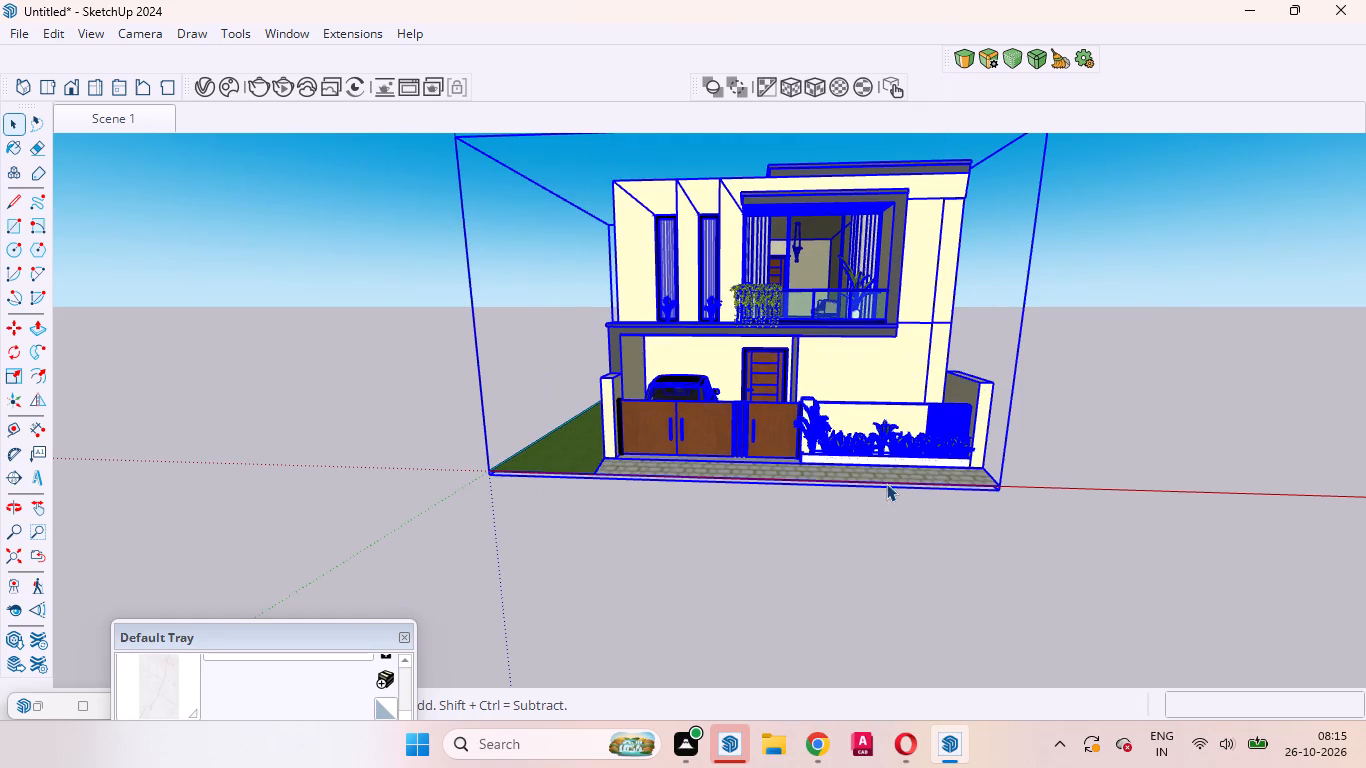
{"action": "key", "text": "m"}
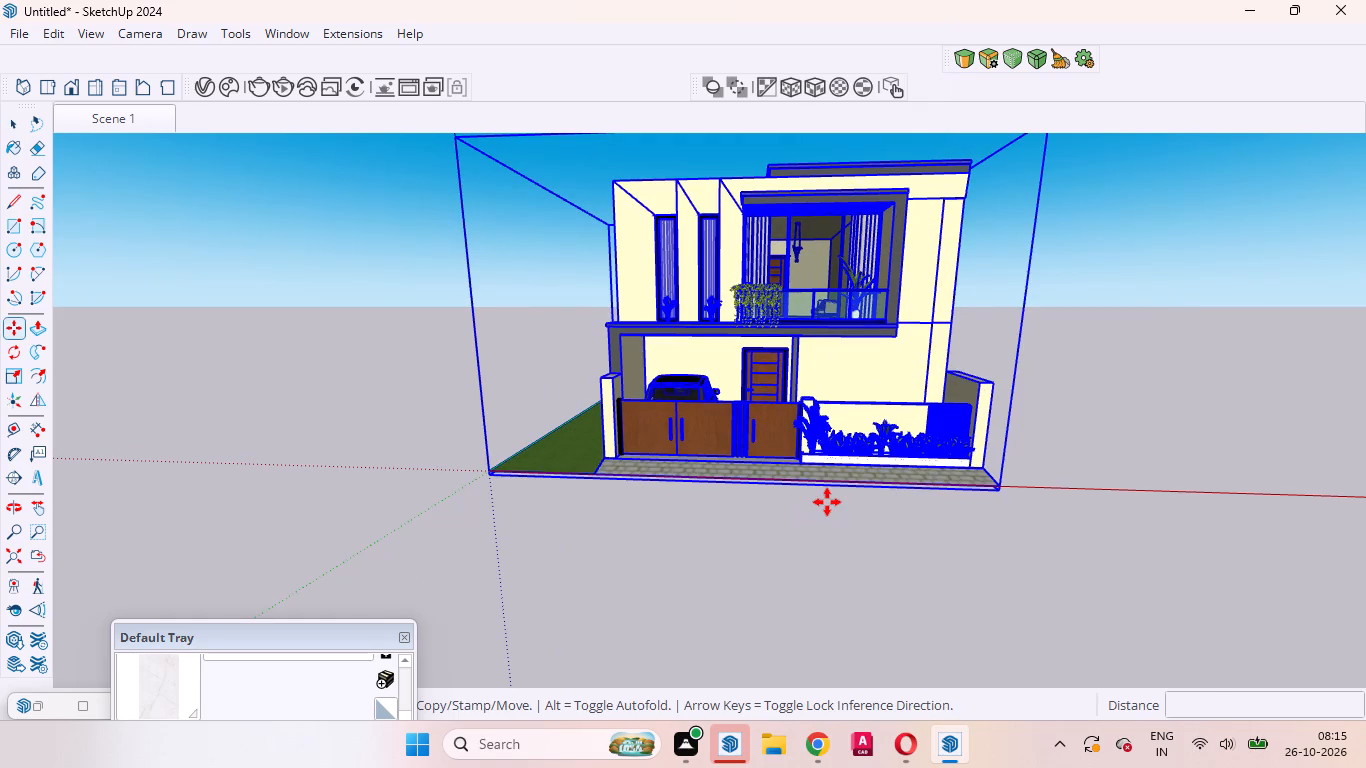
{"action": "left_click", "coordinate": [1002, 497]}
{"action": "scroll", "coordinate": [954, 541], "scroll_direction": "down", "scroll_amount": 2}
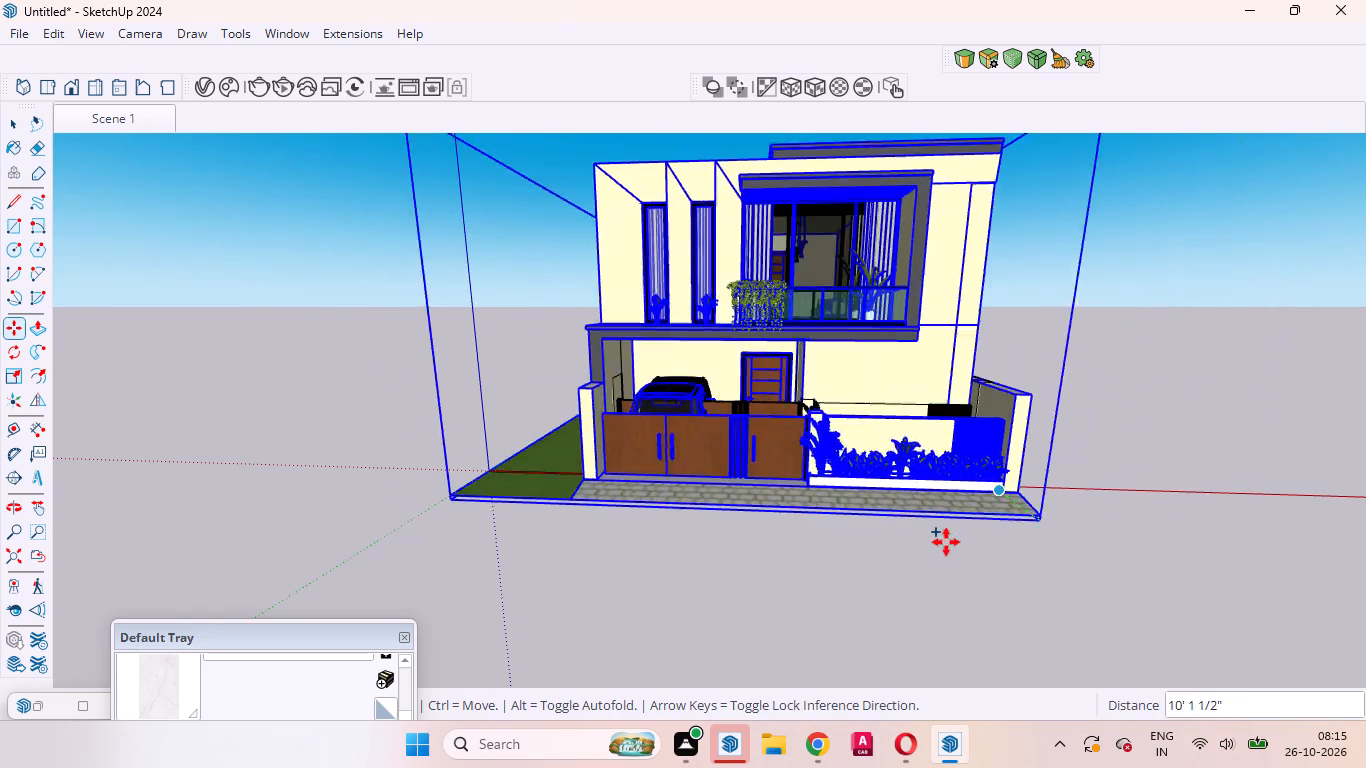
{"action": "scroll", "coordinate": [946, 542], "scroll_direction": "down", "scroll_amount": 9}
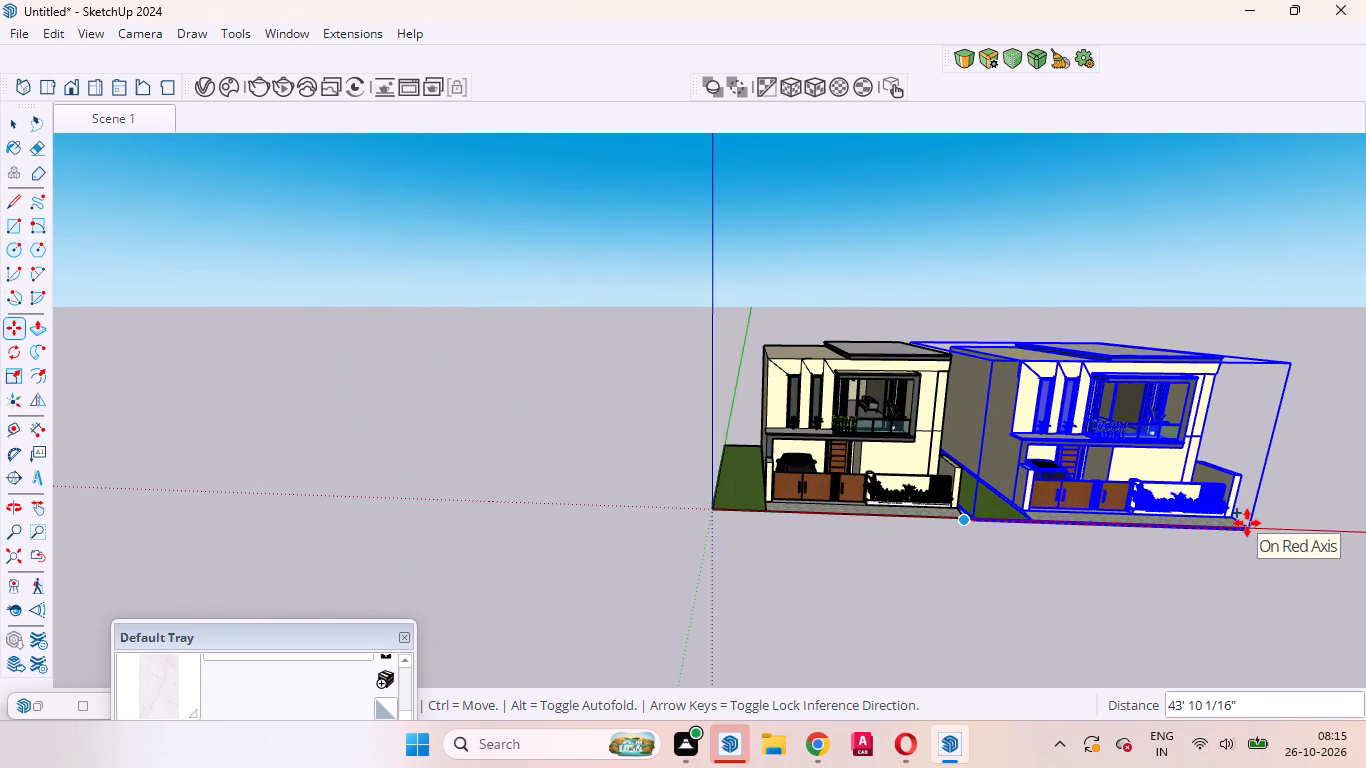
{"action": "left_click", "coordinate": [1247, 523]}
Move the copied house about 1' 4 9/16" back so its grass strip's front corner snaps to the original's paved ramp corner.
{"action": "scroll", "coordinate": [991, 526], "scroll_direction": "up", "scroll_amount": 9}
{"action": "scroll", "coordinate": [965, 517], "scroll_direction": "up", "scroll_amount": 20}
{"action": "scroll", "coordinate": [965, 517], "scroll_direction": "up", "scroll_amount": 1}
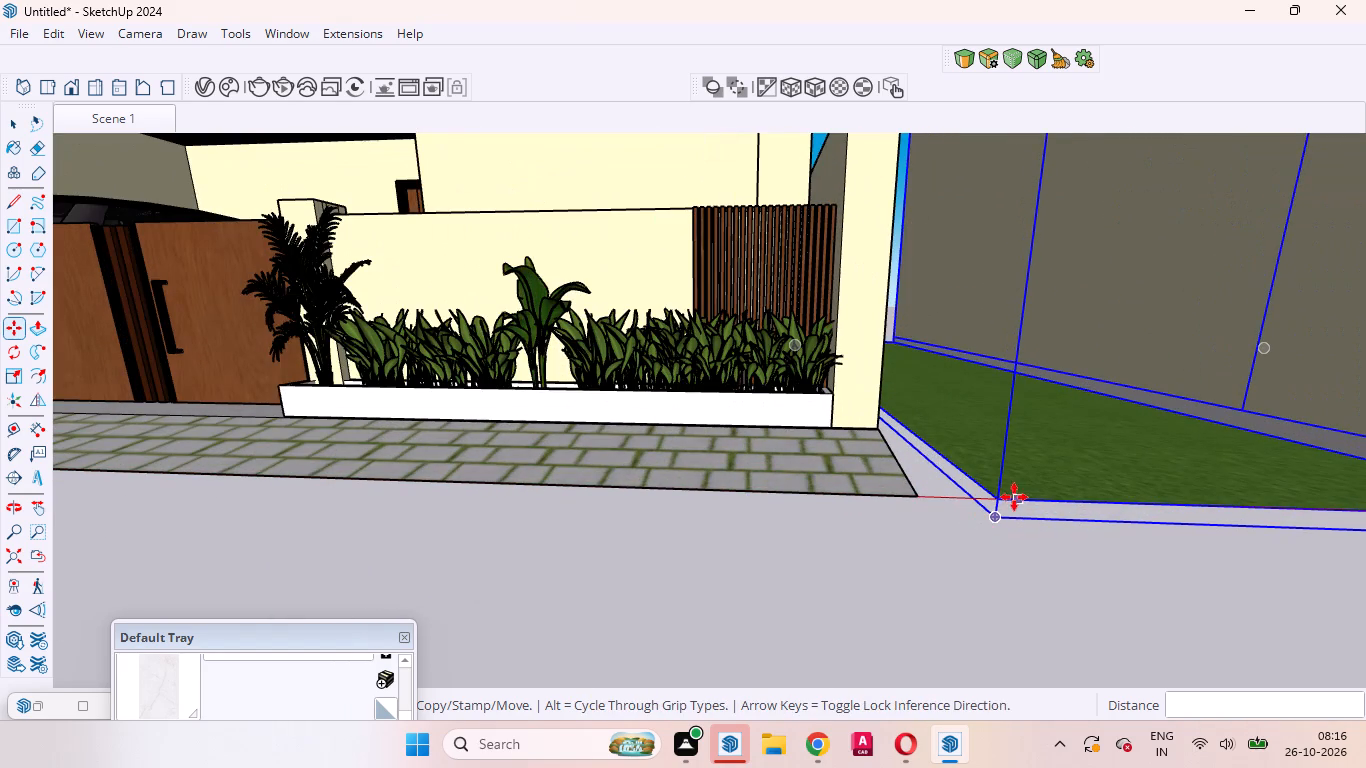
{"action": "left_click", "coordinate": [999, 497]}
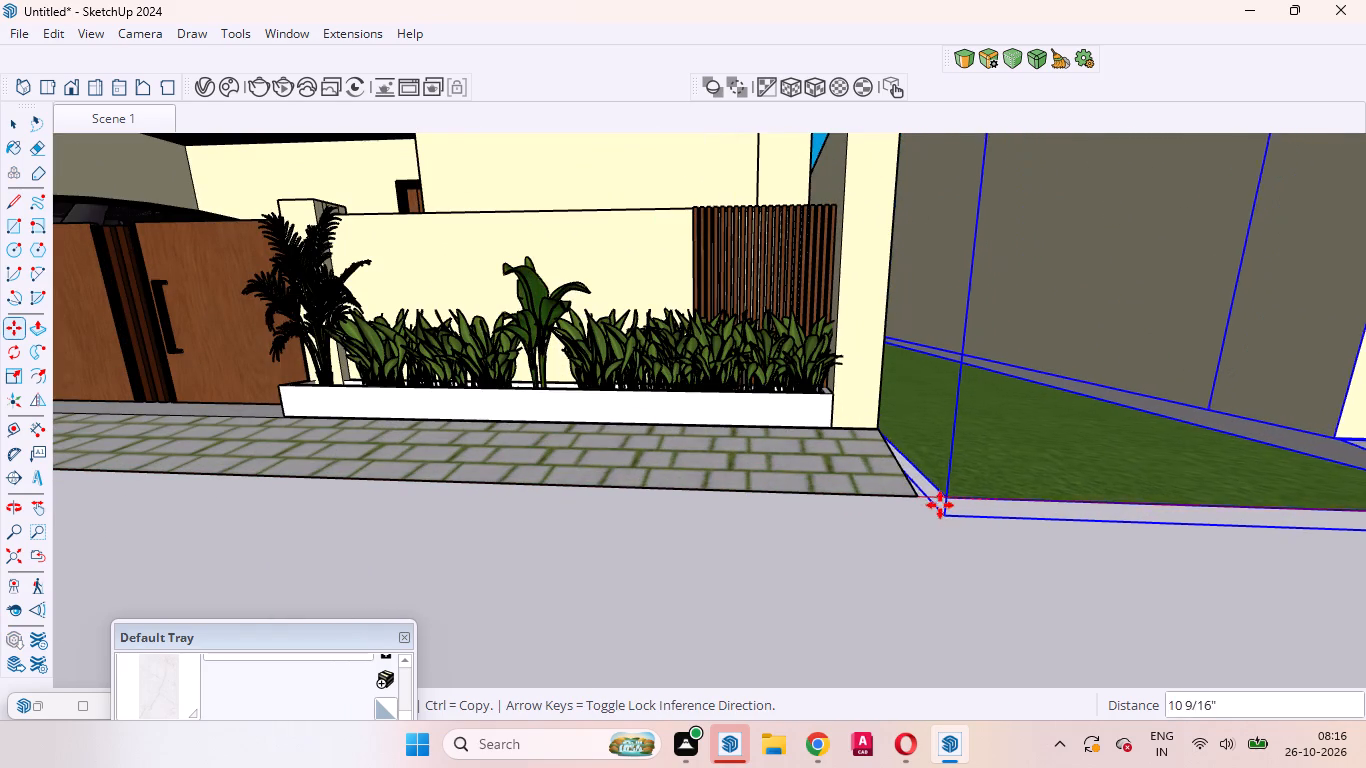
{"action": "left_click", "coordinate": [917, 498]}
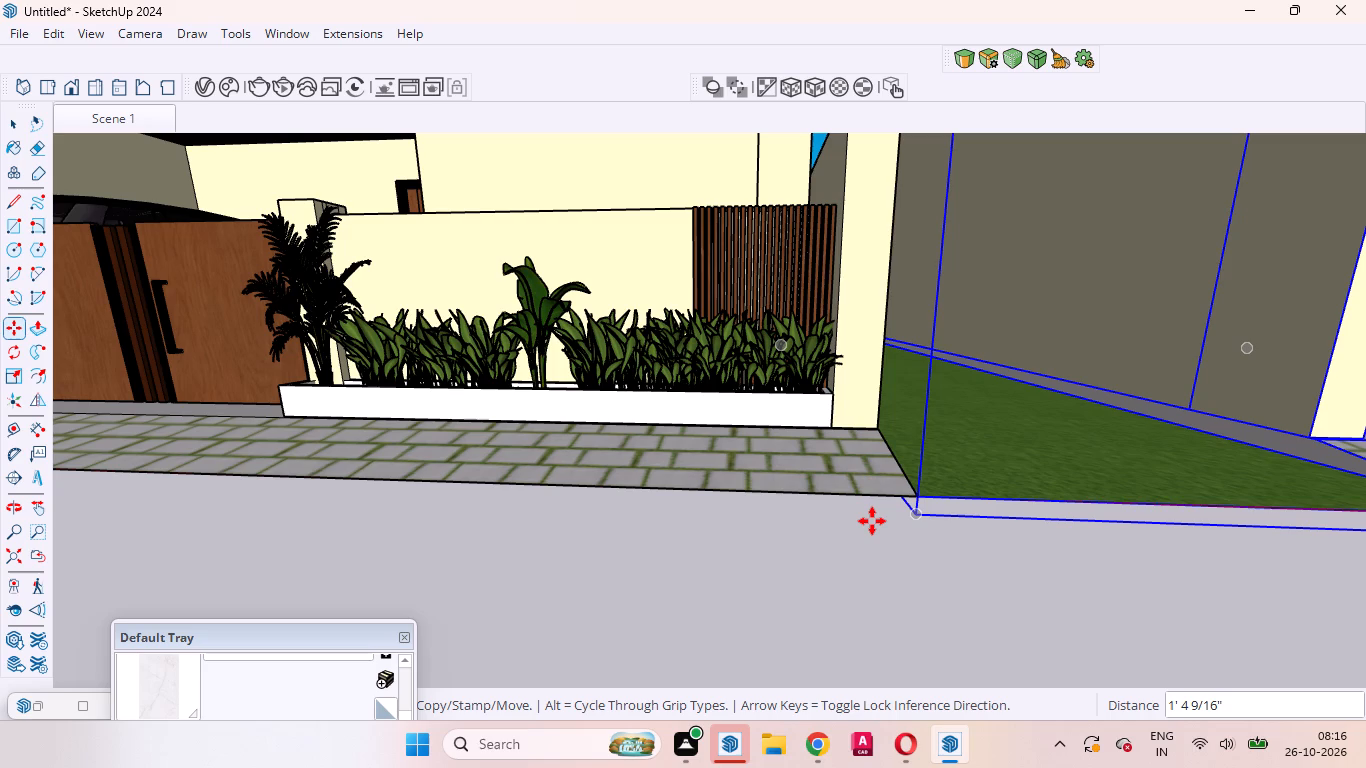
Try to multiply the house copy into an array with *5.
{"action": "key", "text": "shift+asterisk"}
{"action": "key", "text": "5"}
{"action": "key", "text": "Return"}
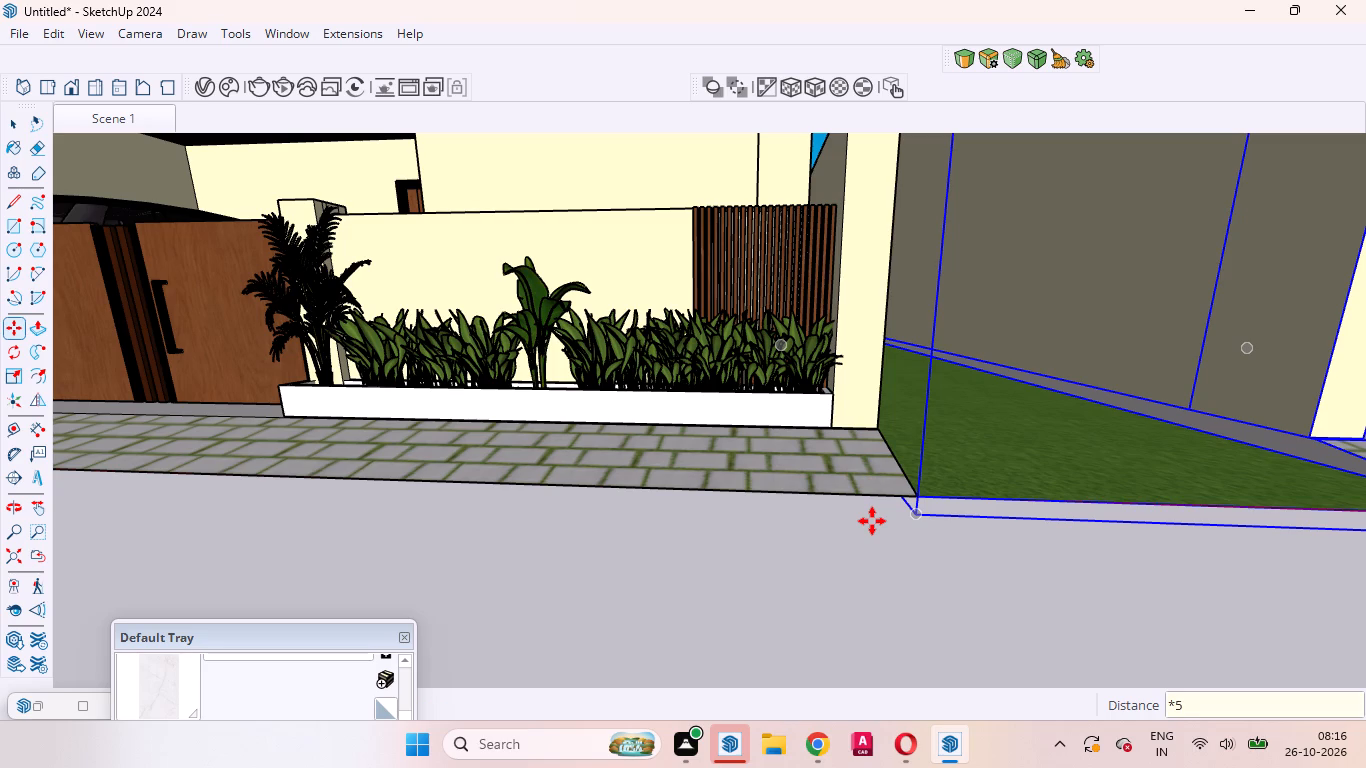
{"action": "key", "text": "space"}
Copy the second house 42' 5 1/2" along the red axis, snapping the third house's front grass corner to the second's paved ramp corner.
{"action": "scroll", "coordinate": [669, 551], "scroll_direction": "down", "scroll_amount": 13}
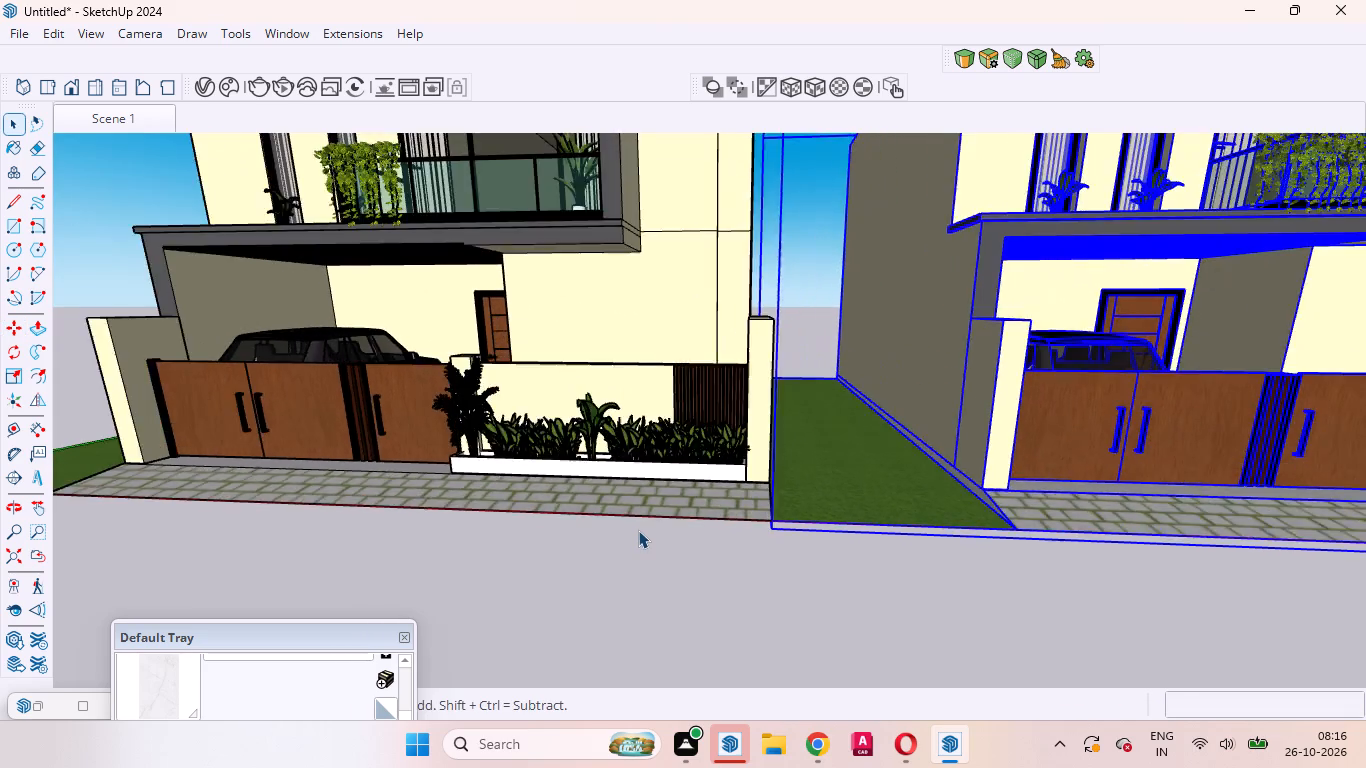
{"action": "scroll", "coordinate": [638, 530], "scroll_direction": "down", "scroll_amount": 19}
{"action": "scroll", "coordinate": [782, 504], "scroll_direction": "up", "scroll_amount": 6}
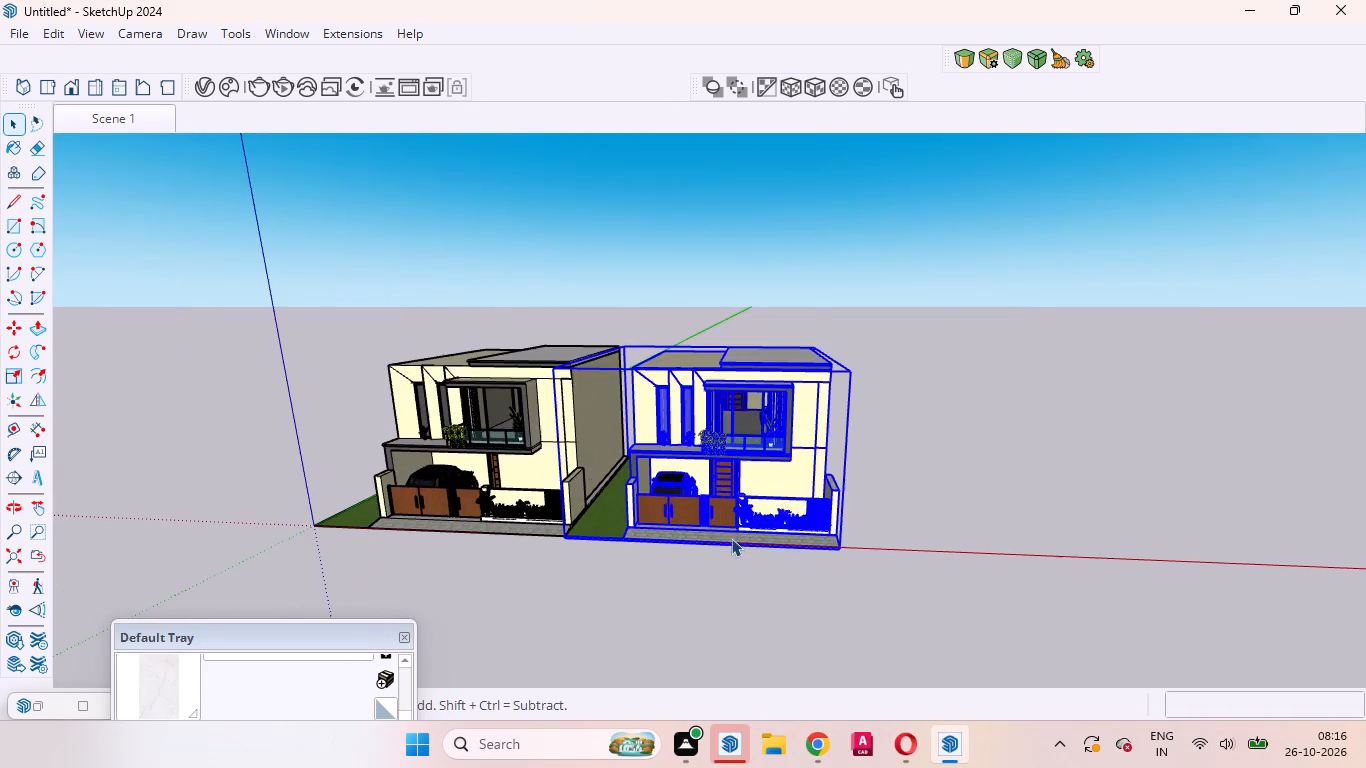
{"action": "scroll", "coordinate": [589, 538], "scroll_direction": "up", "scroll_amount": 10}
{"action": "middle_click_drag", "start_coordinate": [589, 538], "coordinate": [618, 543]}
{"action": "scroll", "coordinate": [618, 543], "scroll_direction": "up", "scroll_amount": 1}
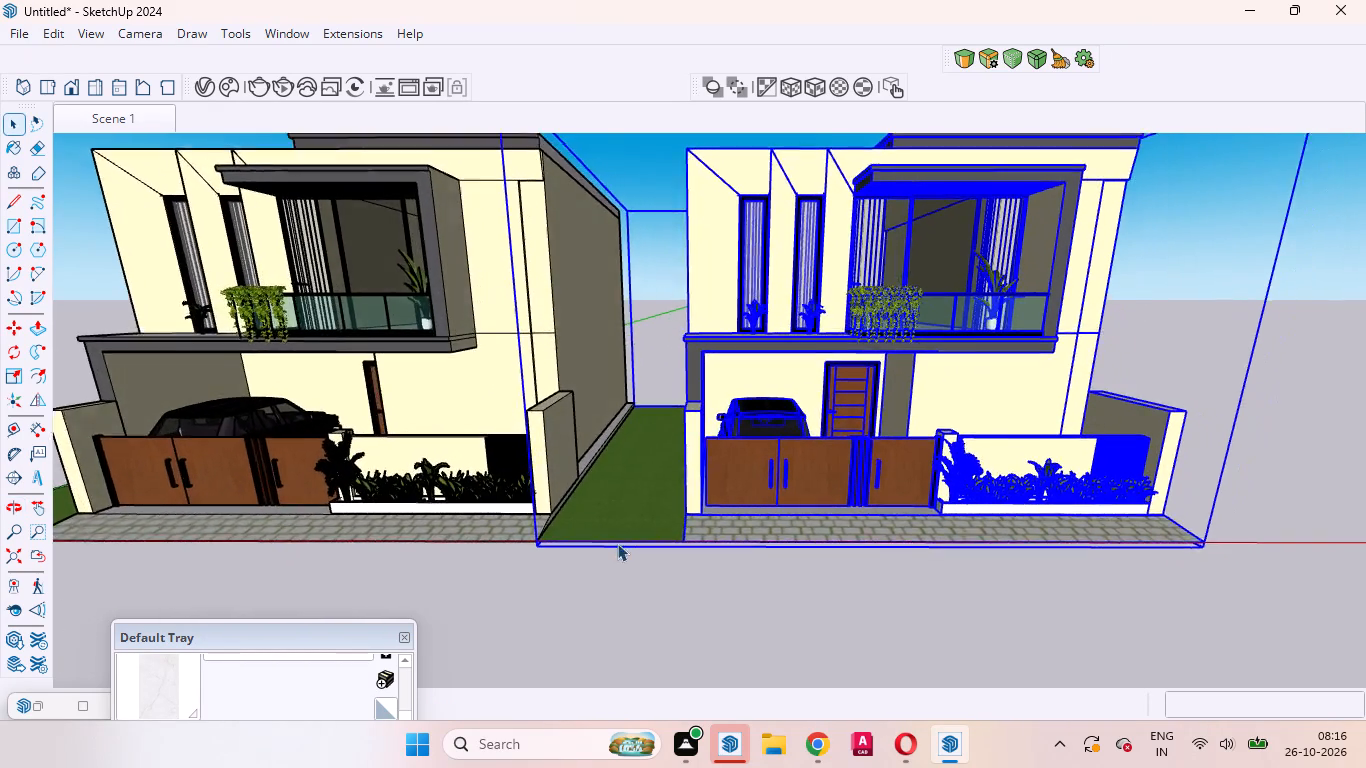
{"action": "scroll", "coordinate": [616, 538], "scroll_direction": "down", "scroll_amount": 7}
{"action": "scroll", "coordinate": [583, 541], "scroll_direction": "up", "scroll_amount": 3}
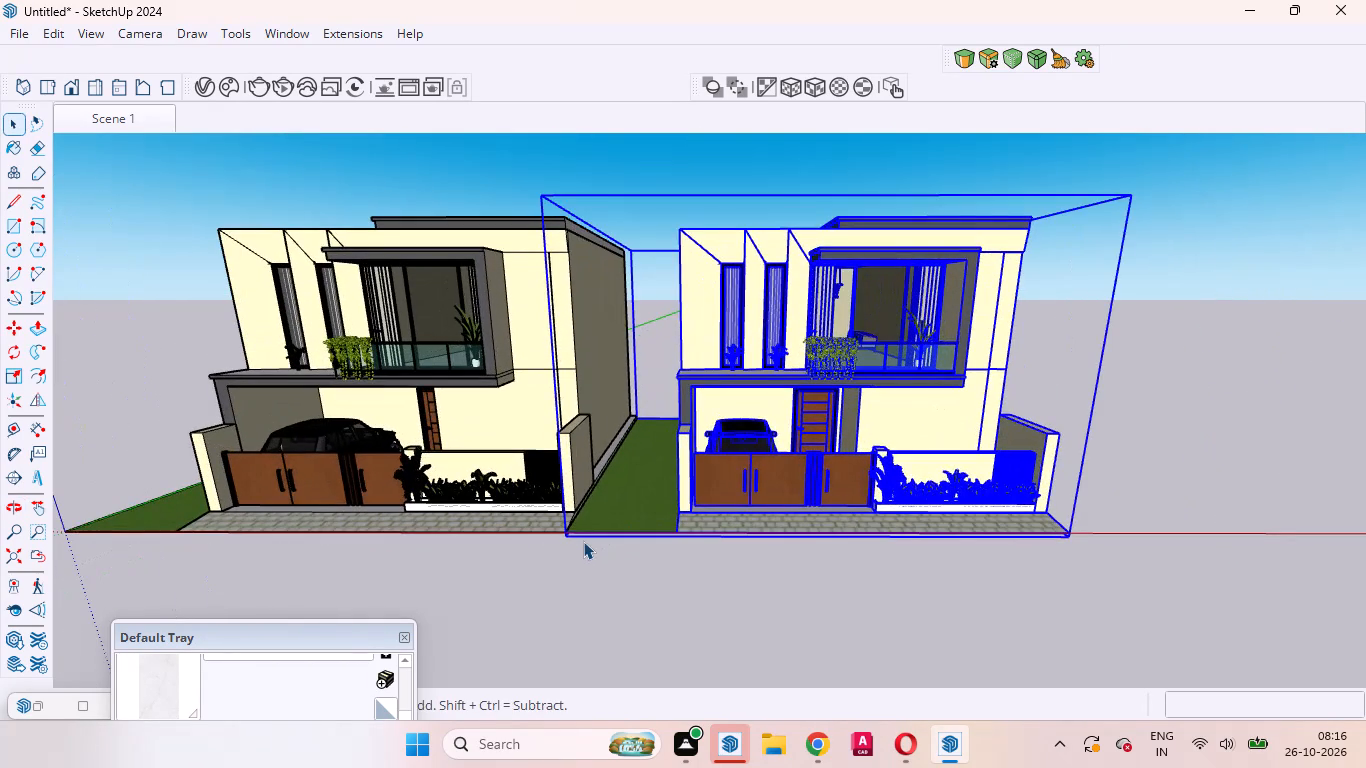
{"action": "key", "text": "m"}
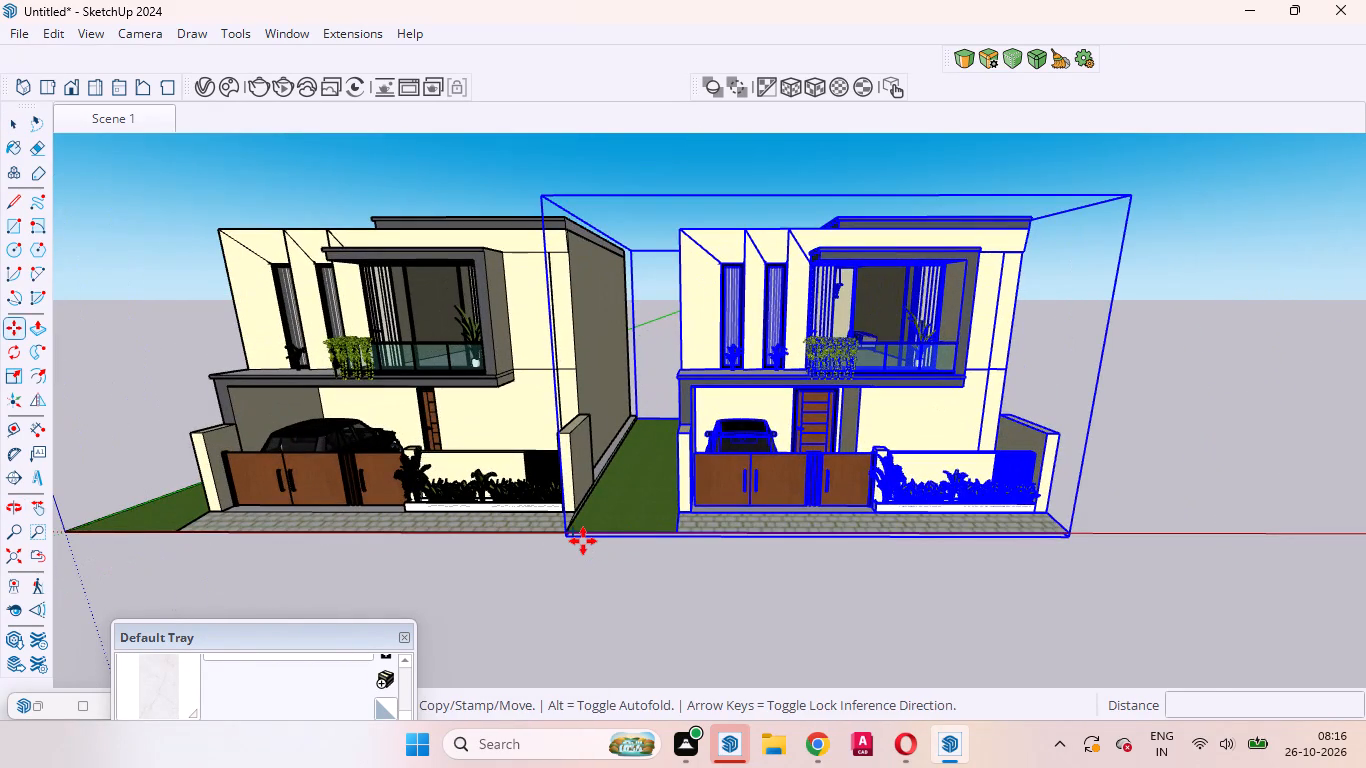
{"action": "scroll", "coordinate": [573, 532], "scroll_direction": "up", "scroll_amount": 5, "text": "ctrl"}
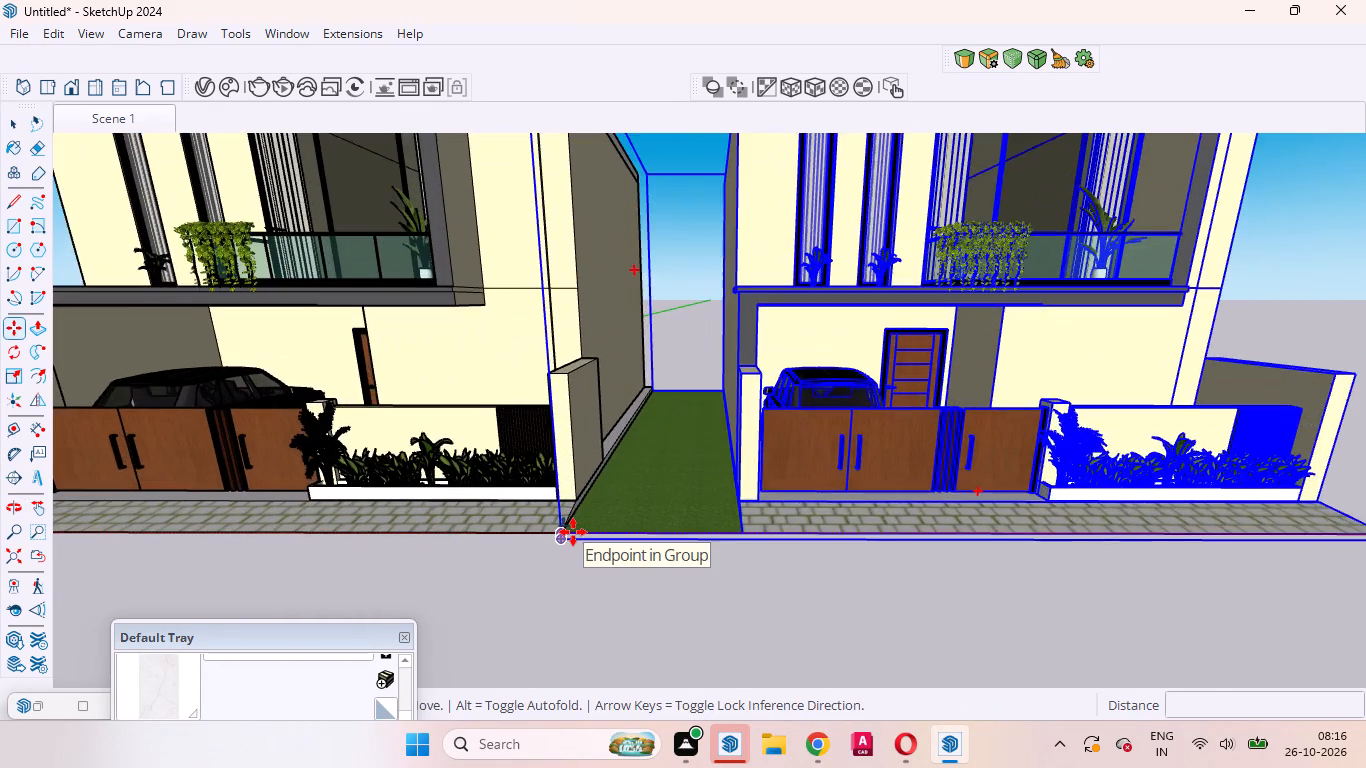
{"action": "scroll", "coordinate": [573, 532], "scroll_direction": "up", "scroll_amount": 11, "text": "ctrl"}
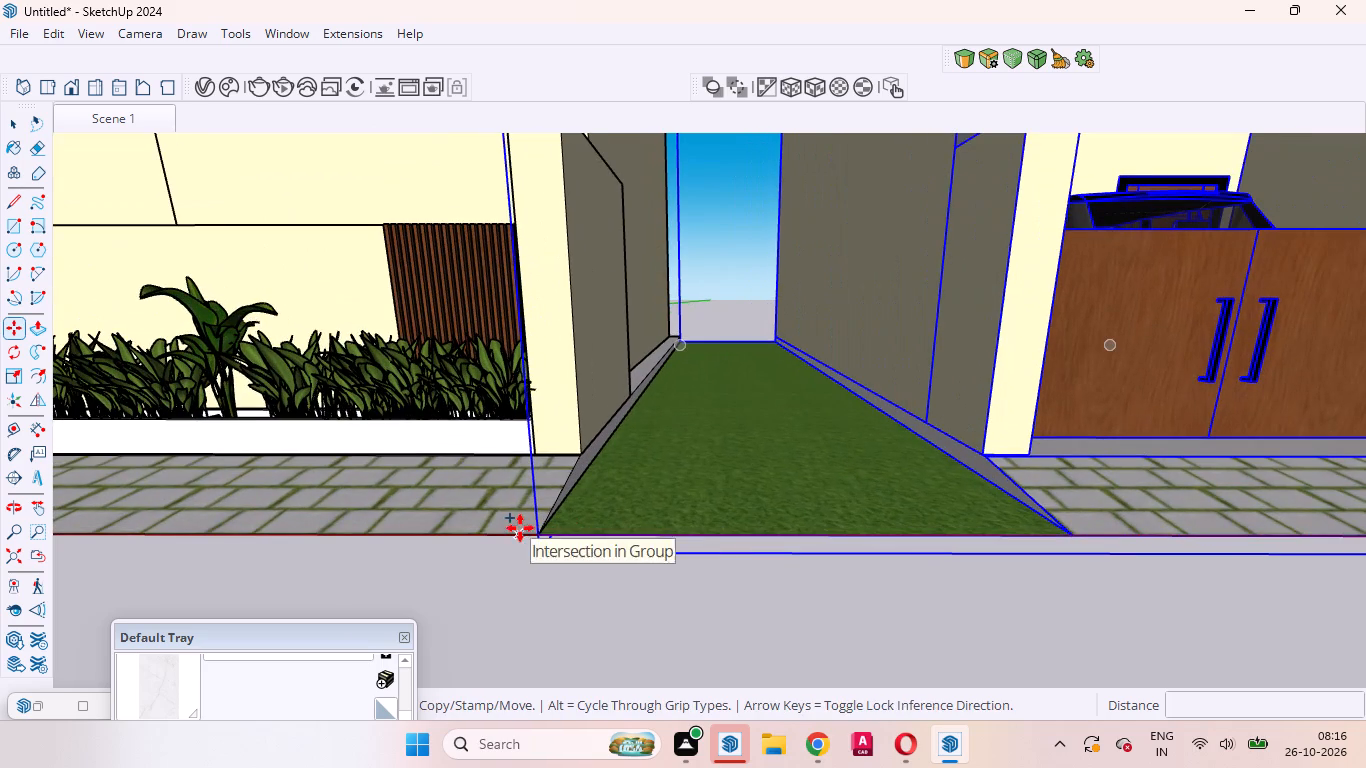
{"action": "left_click", "coordinate": [540, 533]}
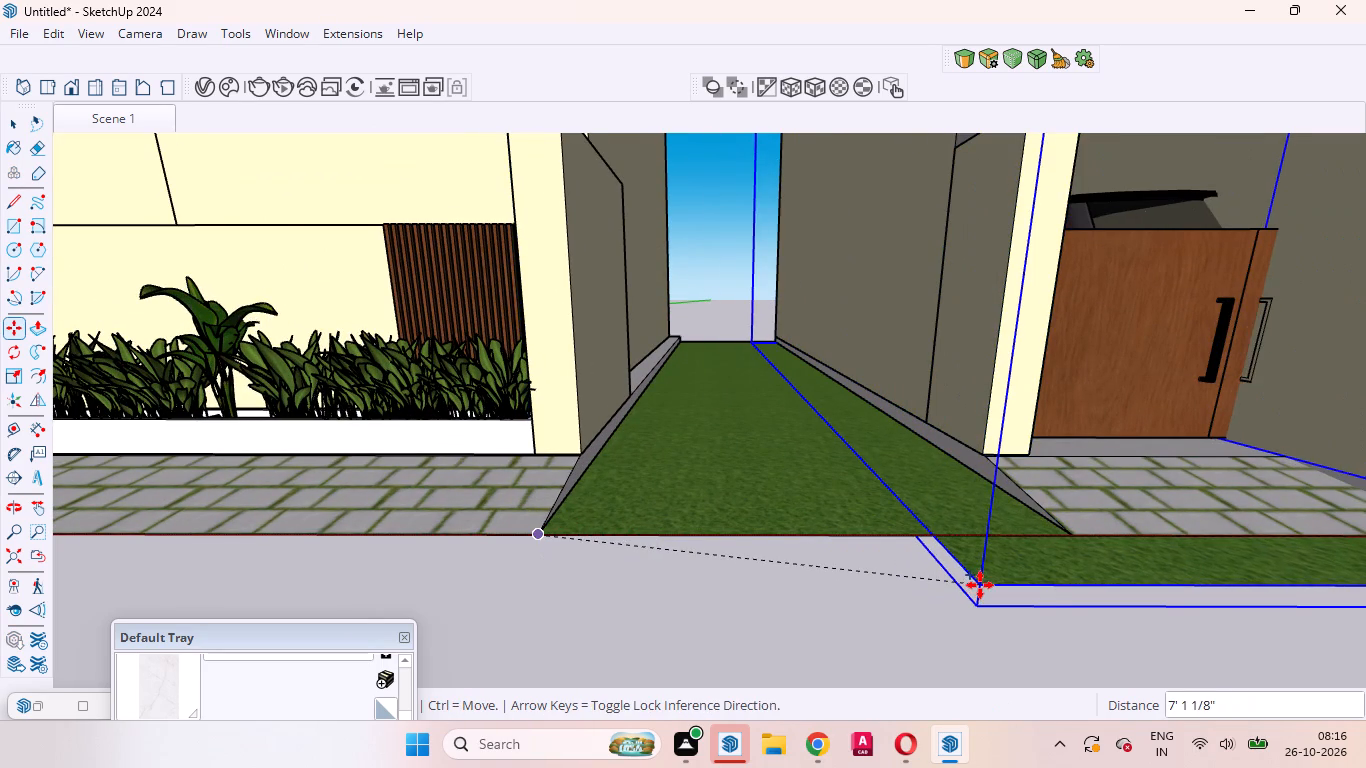
{"action": "scroll", "coordinate": [731, 618], "scroll_direction": "down", "scroll_amount": 20}
{"action": "scroll", "coordinate": [731, 618], "scroll_direction": "down", "scroll_amount": 4}
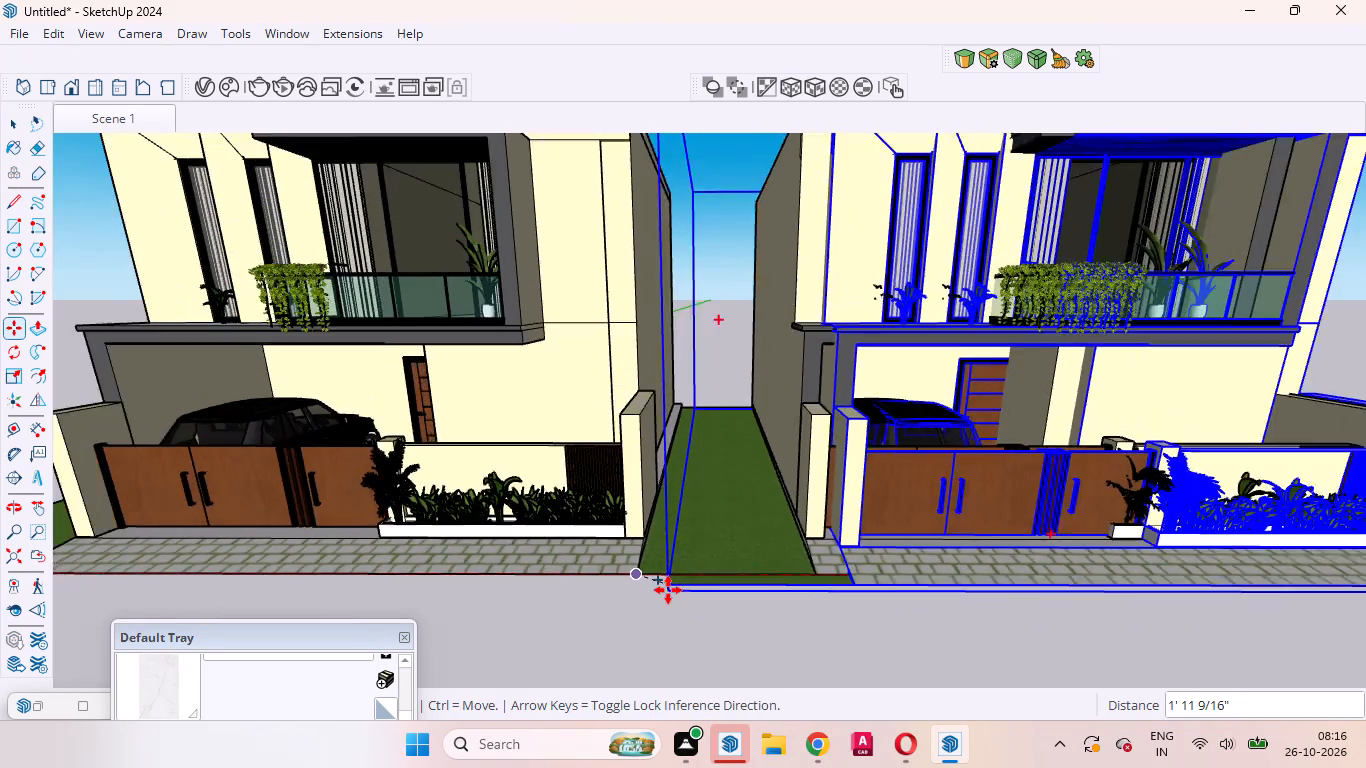
{"action": "scroll", "coordinate": [668, 590], "scroll_direction": "down", "scroll_amount": 7}
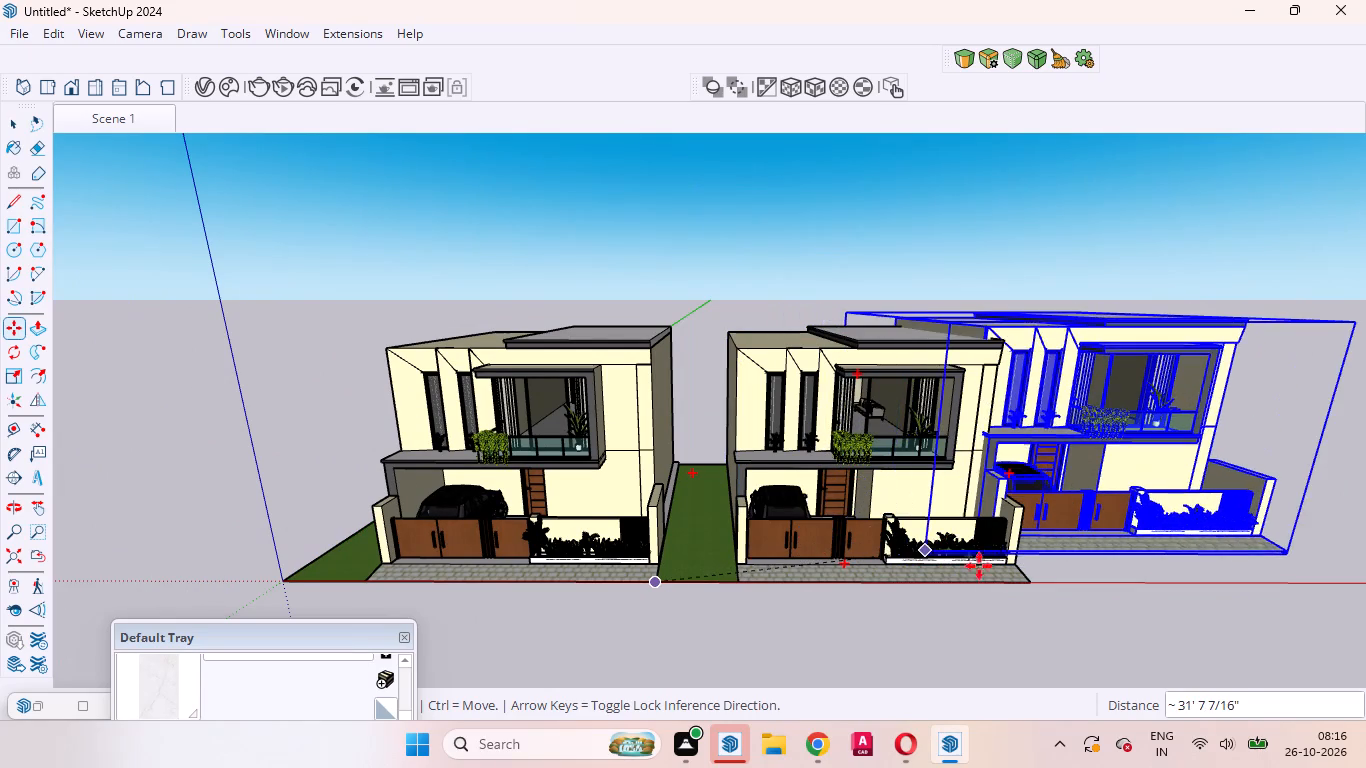
{"action": "scroll", "coordinate": [1015, 579], "scroll_direction": "up", "scroll_amount": 2}
{"action": "scroll", "coordinate": [1109, 622], "scroll_direction": "up", "scroll_amount": 13}
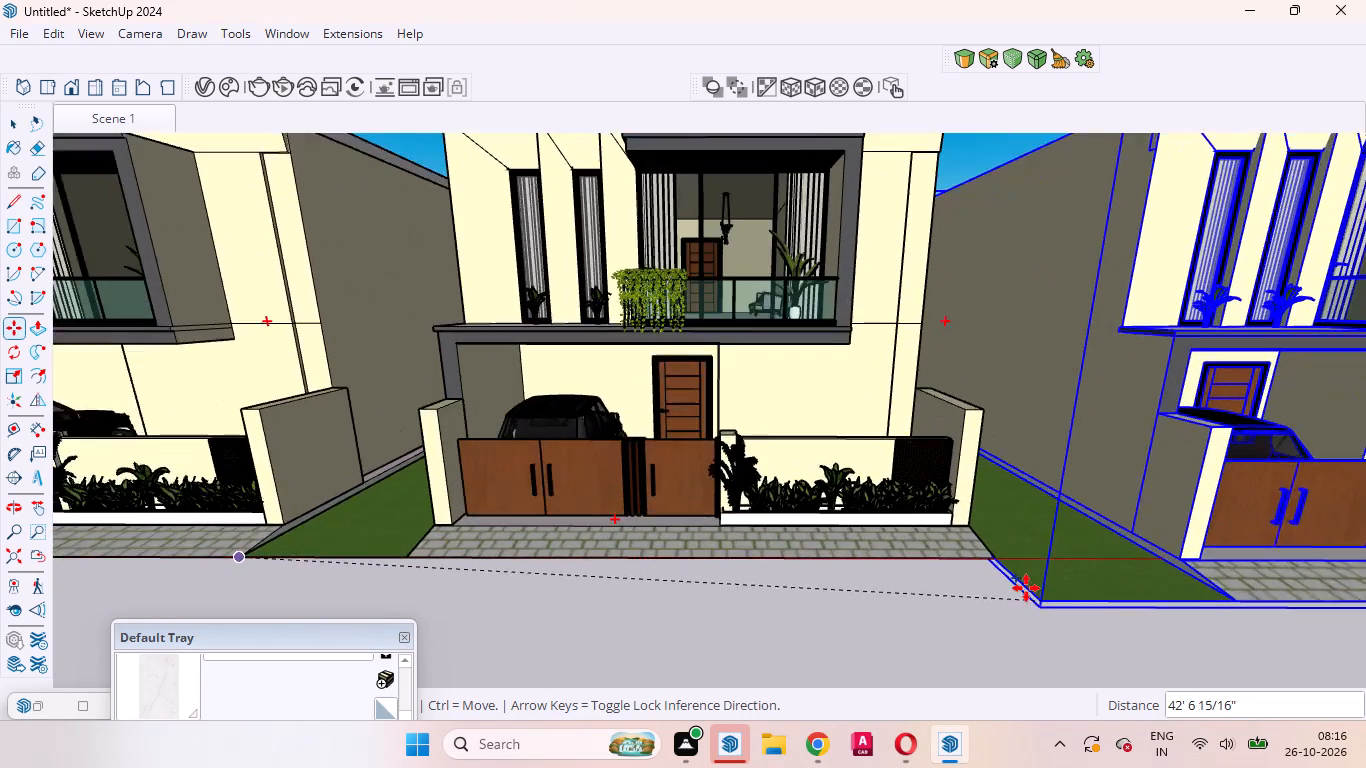
{"action": "scroll", "coordinate": [1026, 588], "scroll_direction": "up", "scroll_amount": 15}
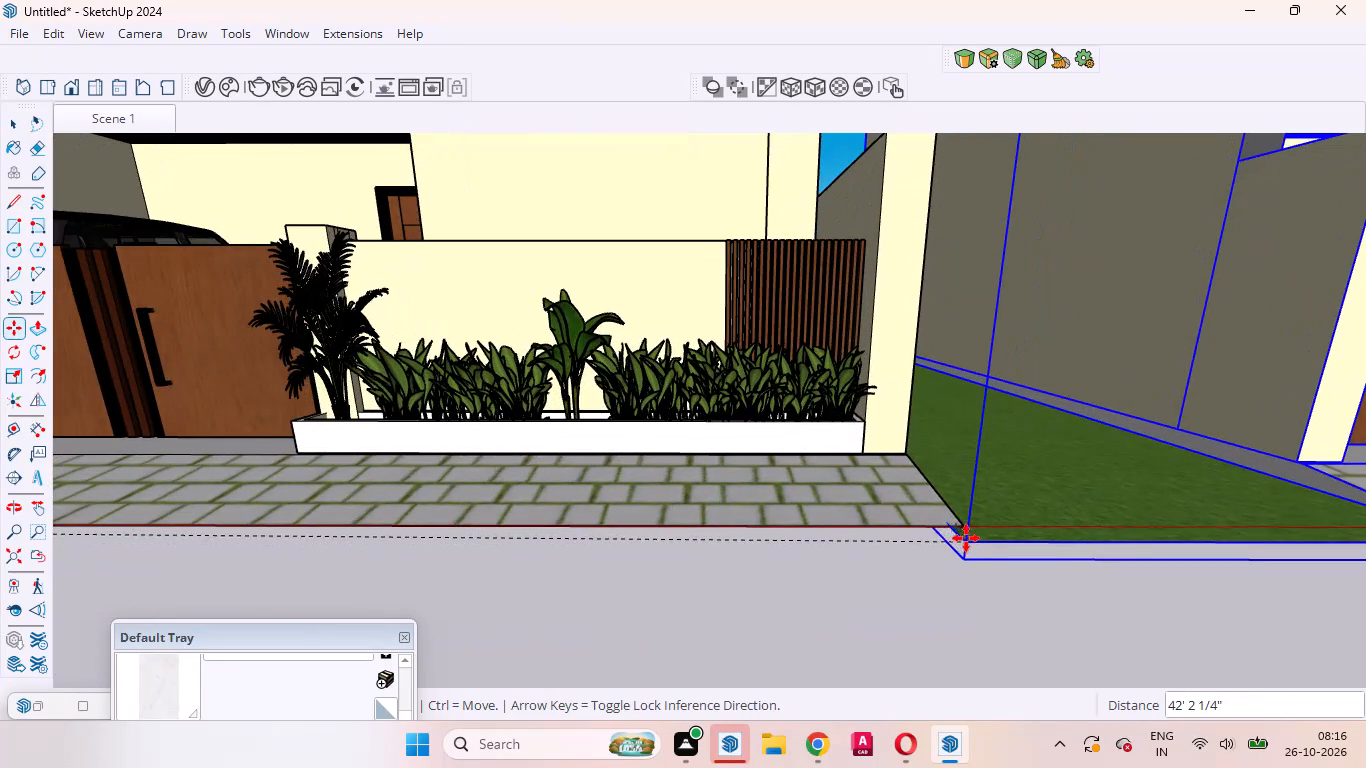
{"action": "left_click", "coordinate": [966, 529]}
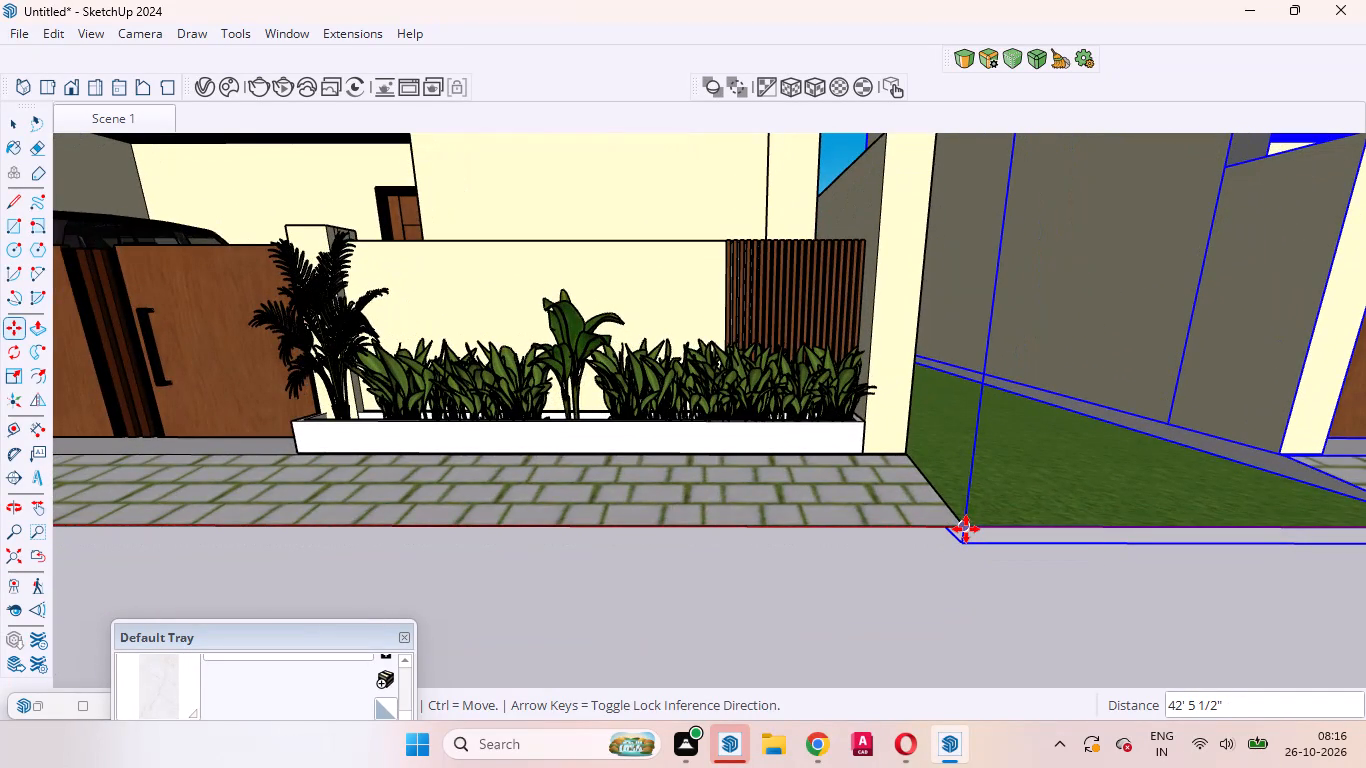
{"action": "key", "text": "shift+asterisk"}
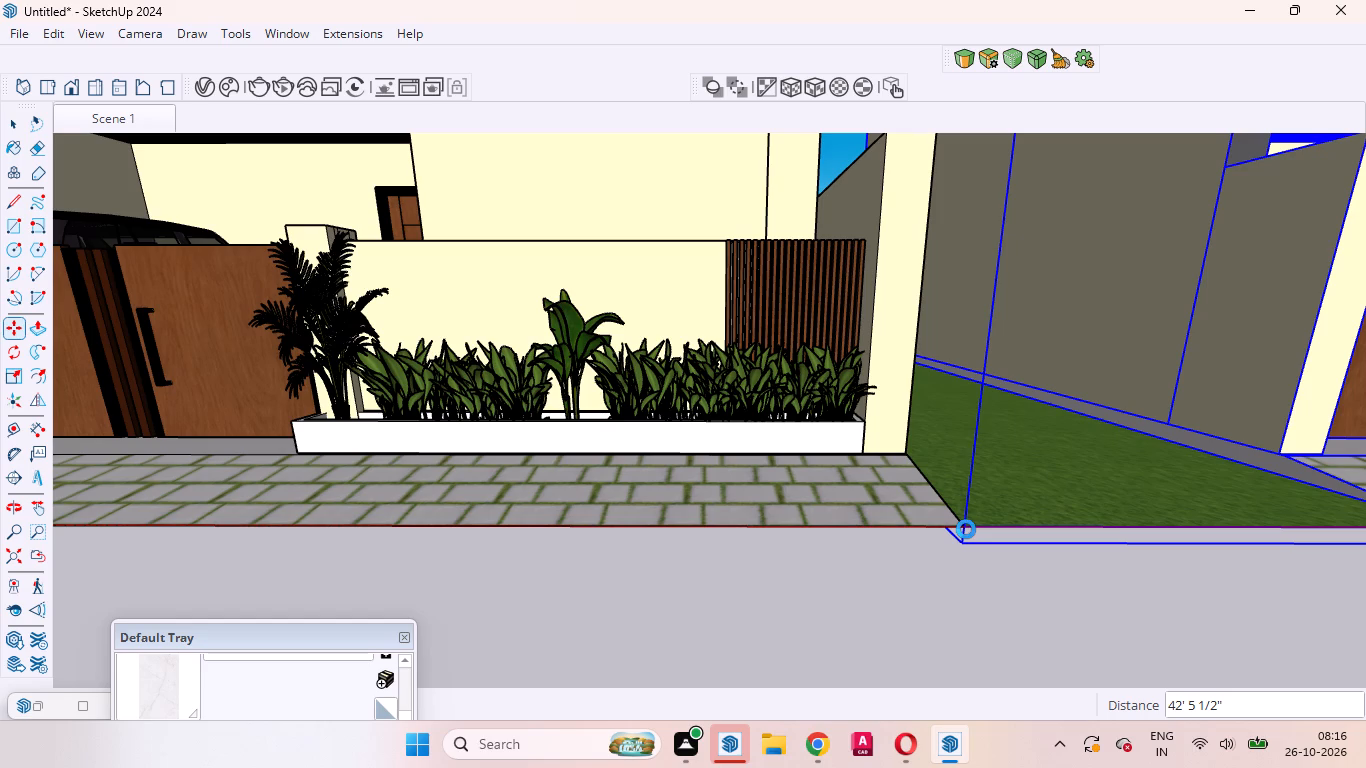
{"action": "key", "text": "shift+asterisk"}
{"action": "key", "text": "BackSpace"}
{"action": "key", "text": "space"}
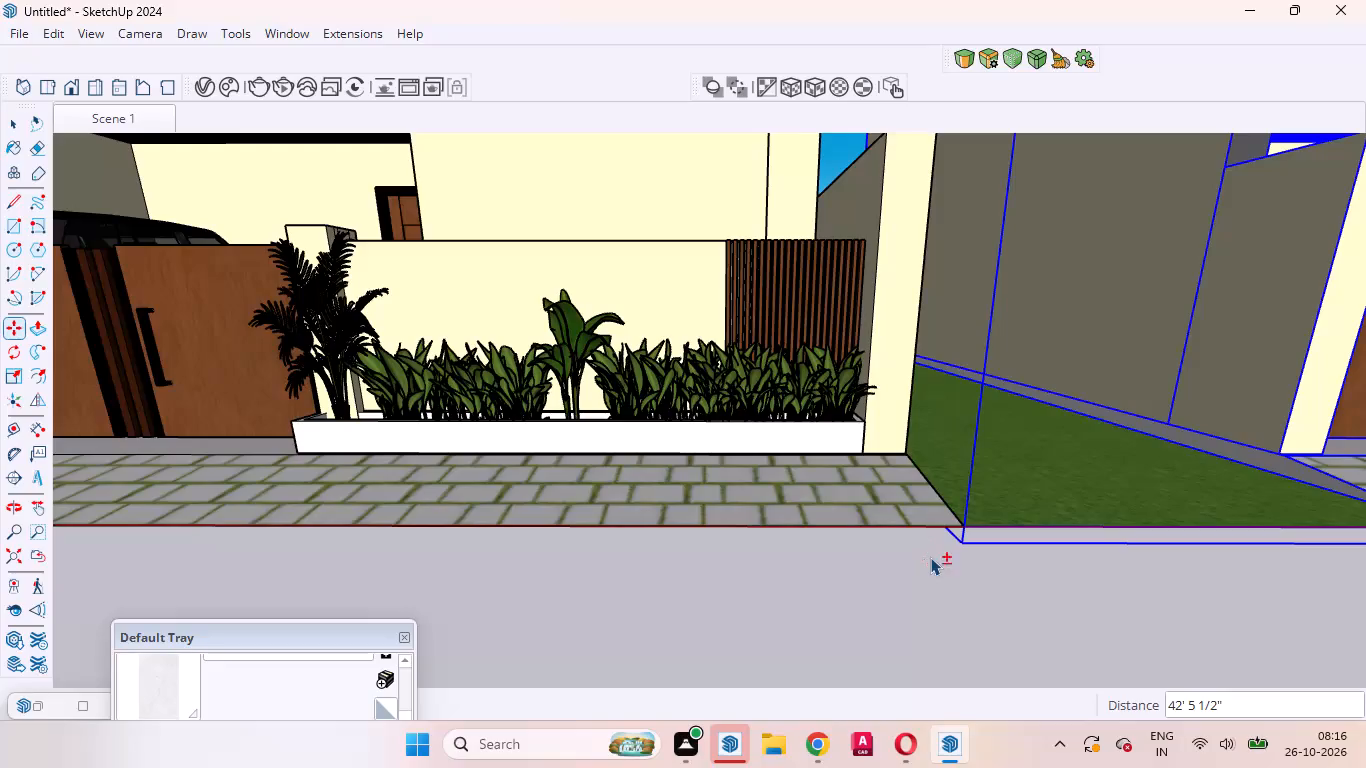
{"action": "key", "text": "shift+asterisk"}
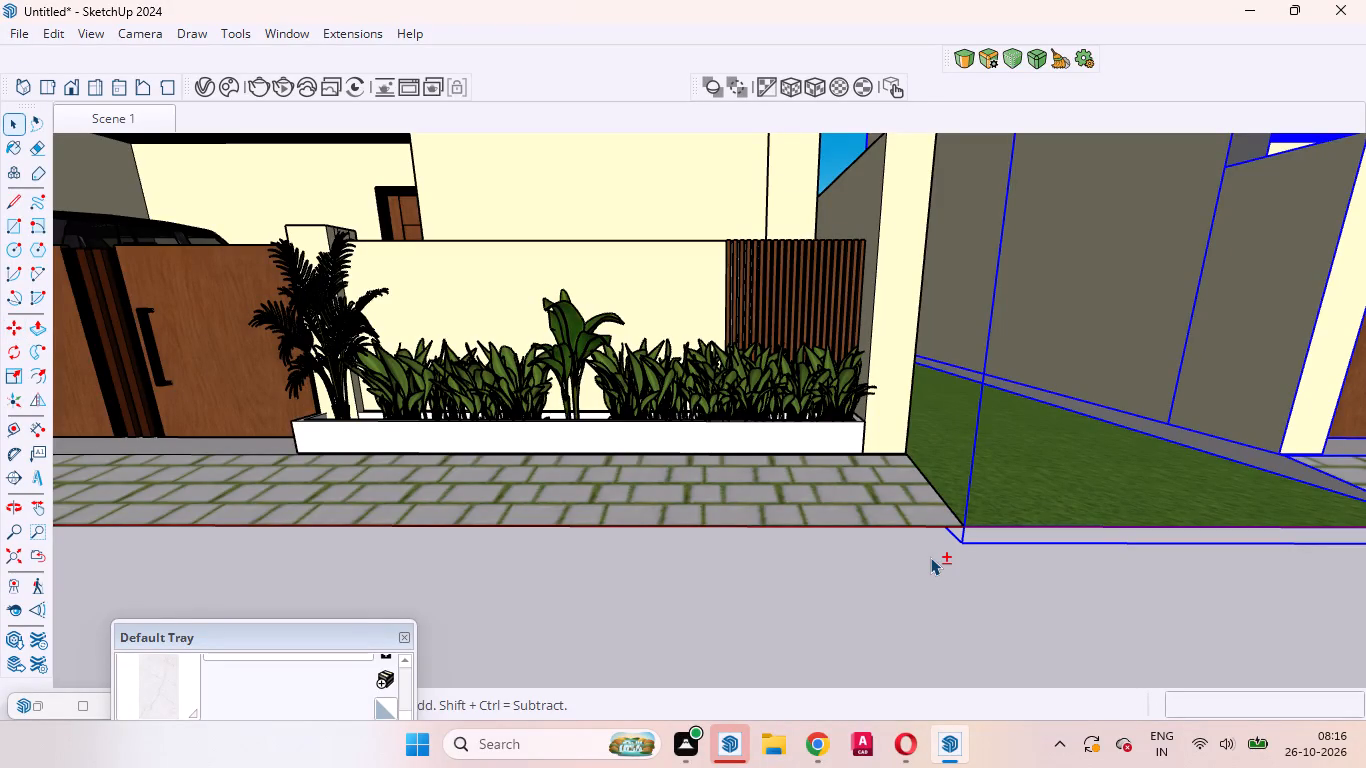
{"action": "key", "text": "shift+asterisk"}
Copy the third house 42' 5 1/2" along the red axis, snapping the fourth house's front grass corner to the third's paved ramp corner.
{"action": "key", "text": "m"}
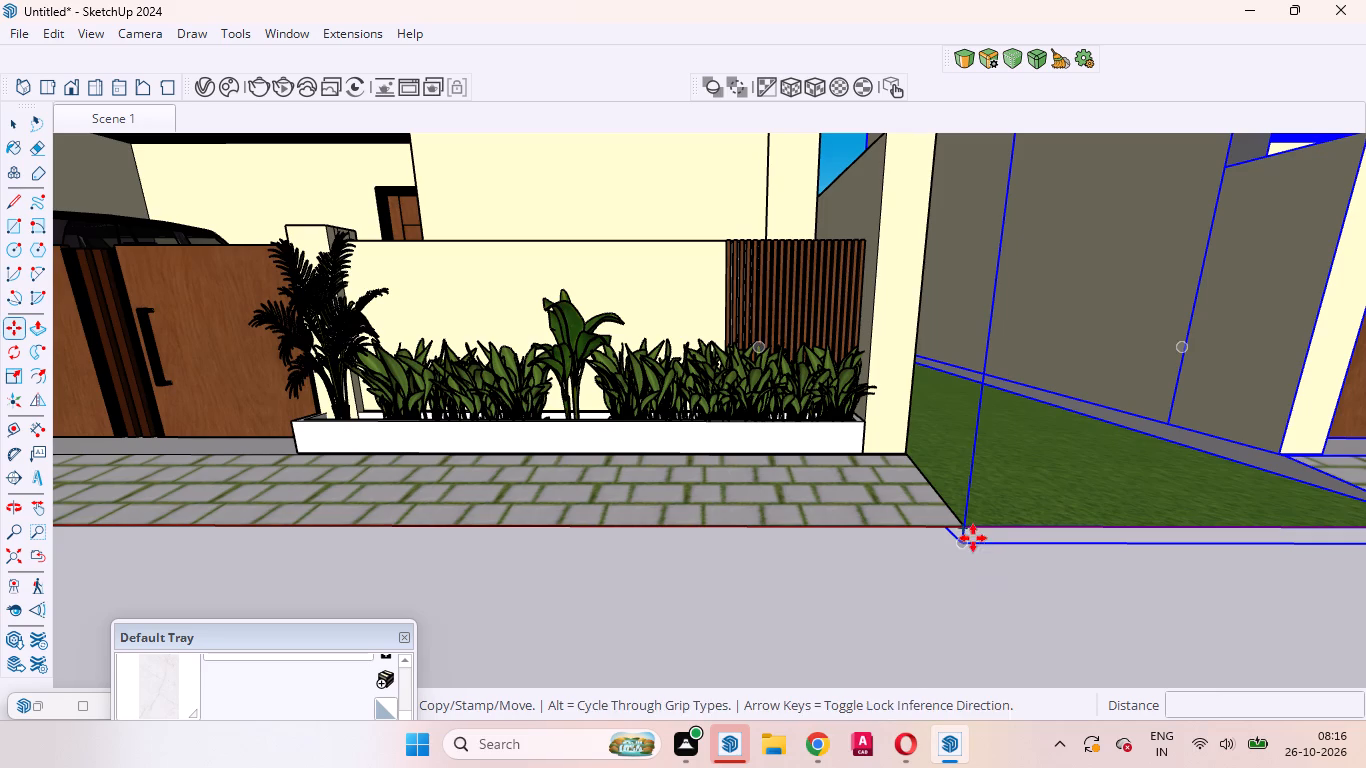
{"action": "left_click", "coordinate": [961, 526]}
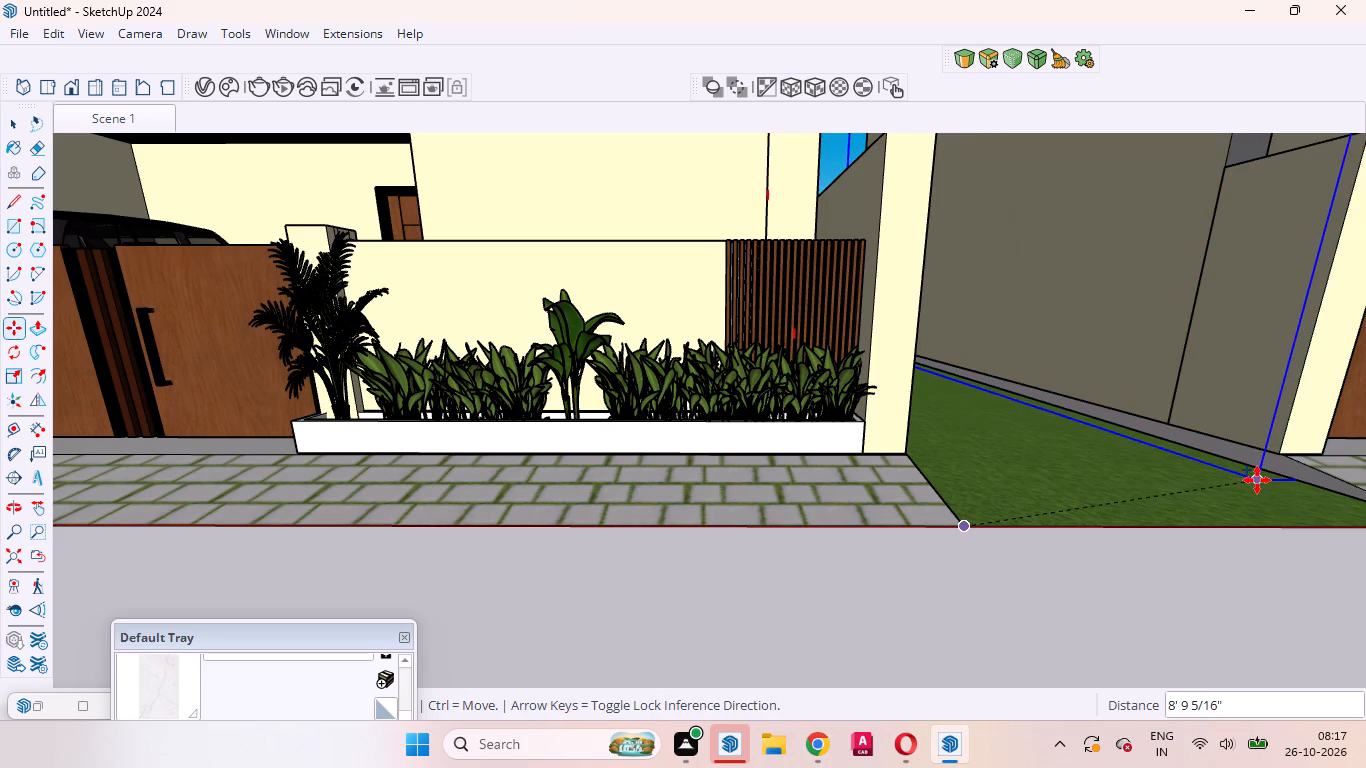
{"action": "scroll", "coordinate": [1084, 490], "scroll_direction": "down", "scroll_amount": 4}
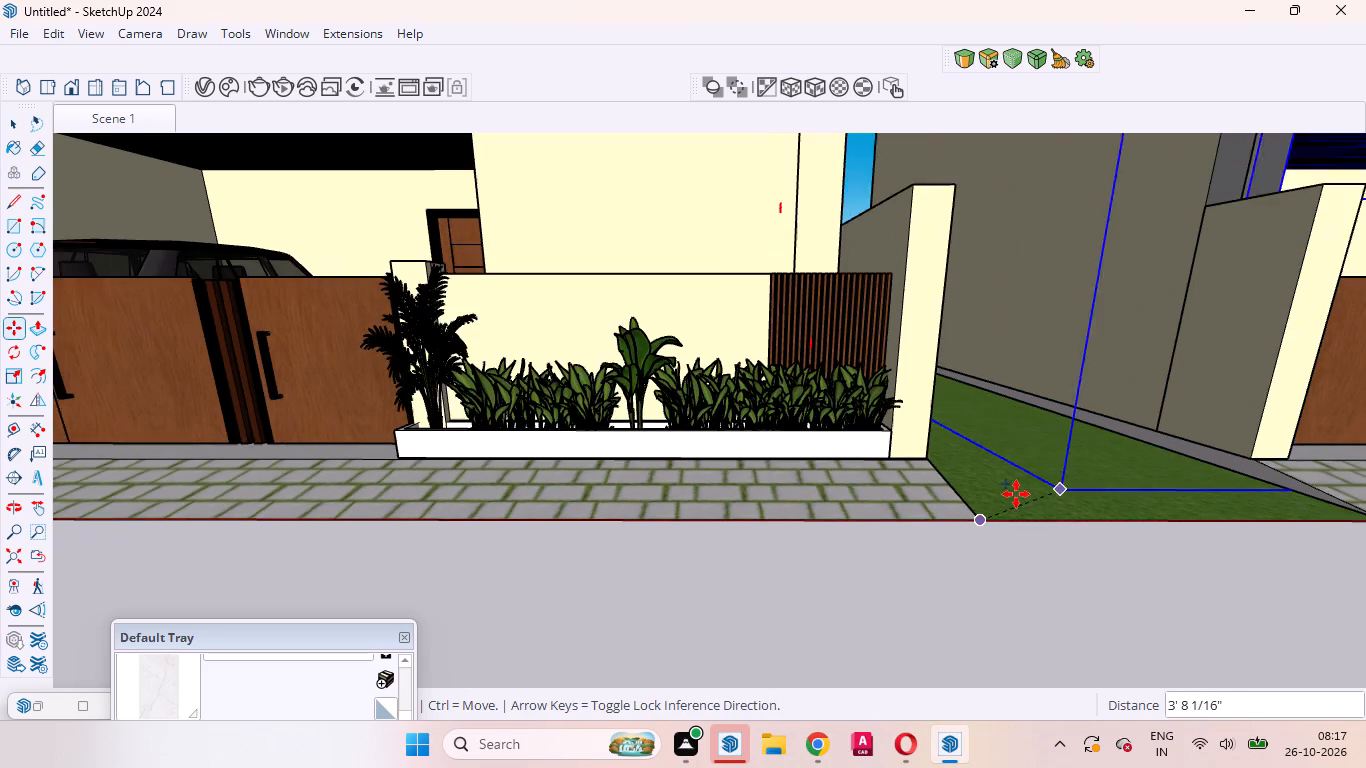
{"action": "scroll", "coordinate": [1016, 494], "scroll_direction": "down", "scroll_amount": 20}
{"action": "scroll", "coordinate": [1016, 494], "scroll_direction": "down", "scroll_amount": 13}
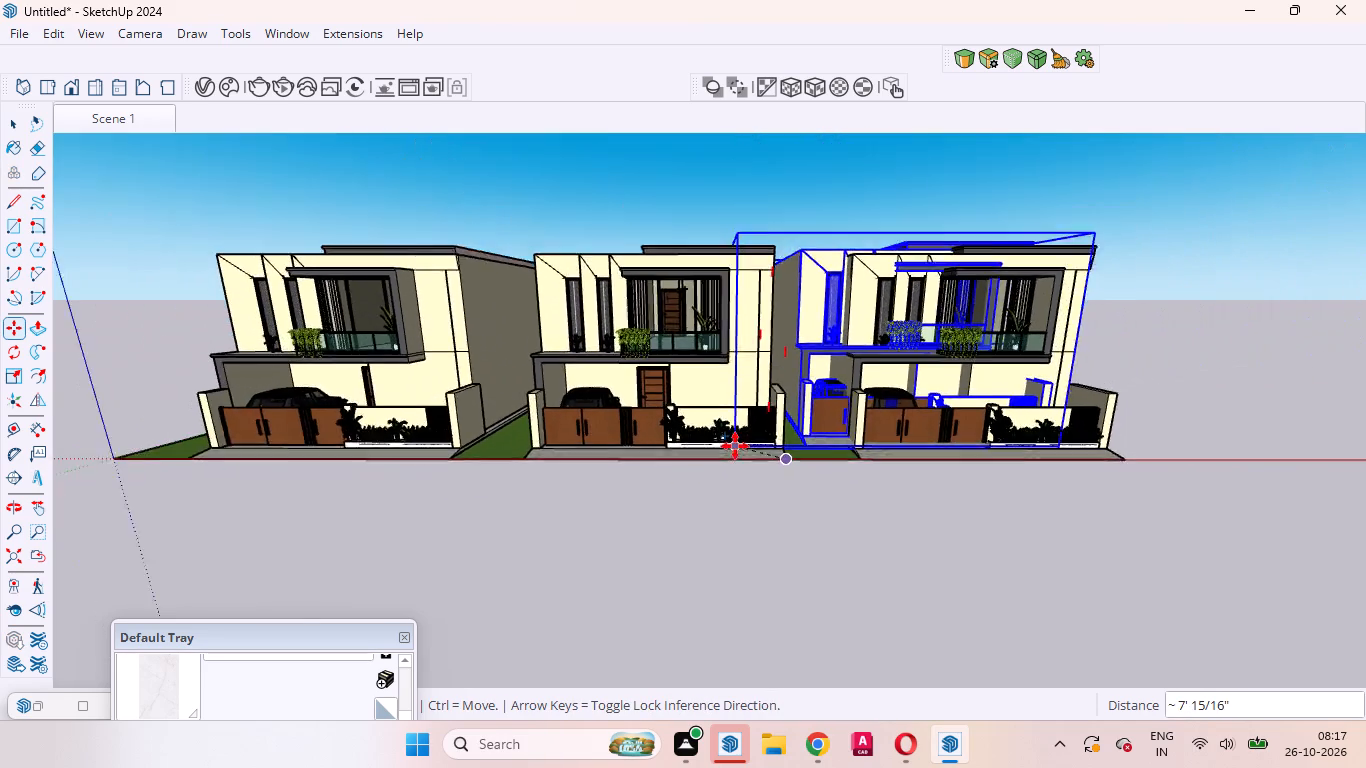
{"action": "scroll", "coordinate": [735, 446], "scroll_direction": "down", "scroll_amount": 2}
{"action": "scroll", "coordinate": [1023, 431], "scroll_direction": "up", "scroll_amount": 16}
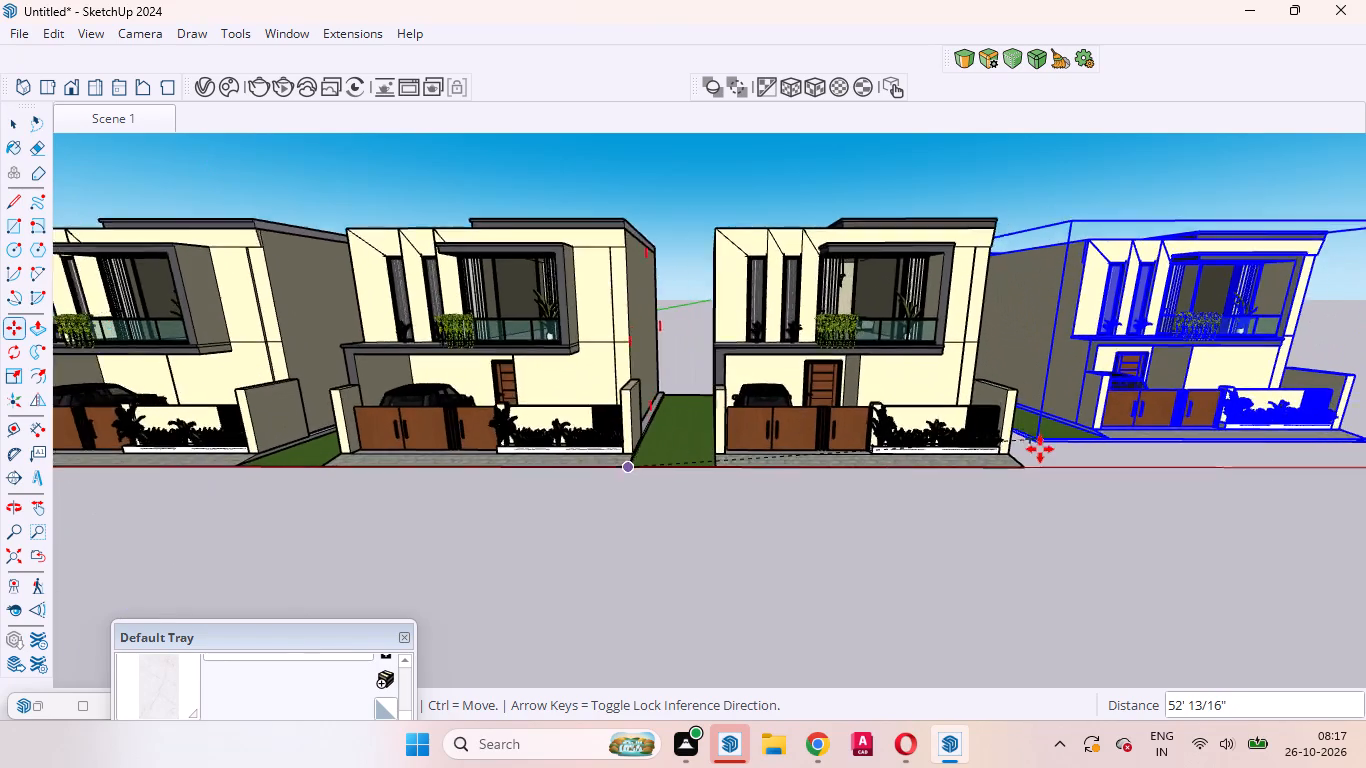
{"action": "scroll", "coordinate": [1040, 449], "scroll_direction": "up", "scroll_amount": 13}
{"action": "scroll", "coordinate": [979, 517], "scroll_direction": "up", "scroll_amount": 5}
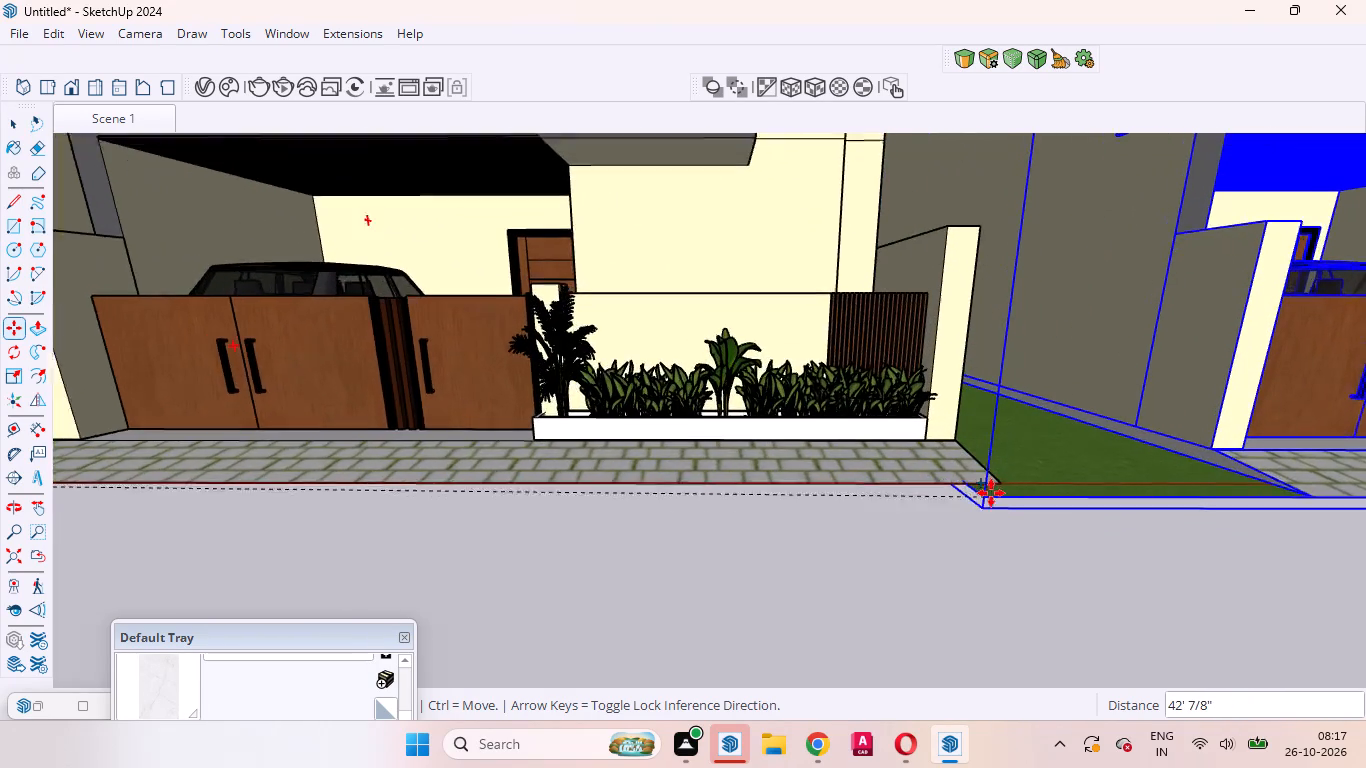
{"action": "scroll", "coordinate": [991, 491], "scroll_direction": "up", "scroll_amount": 5}
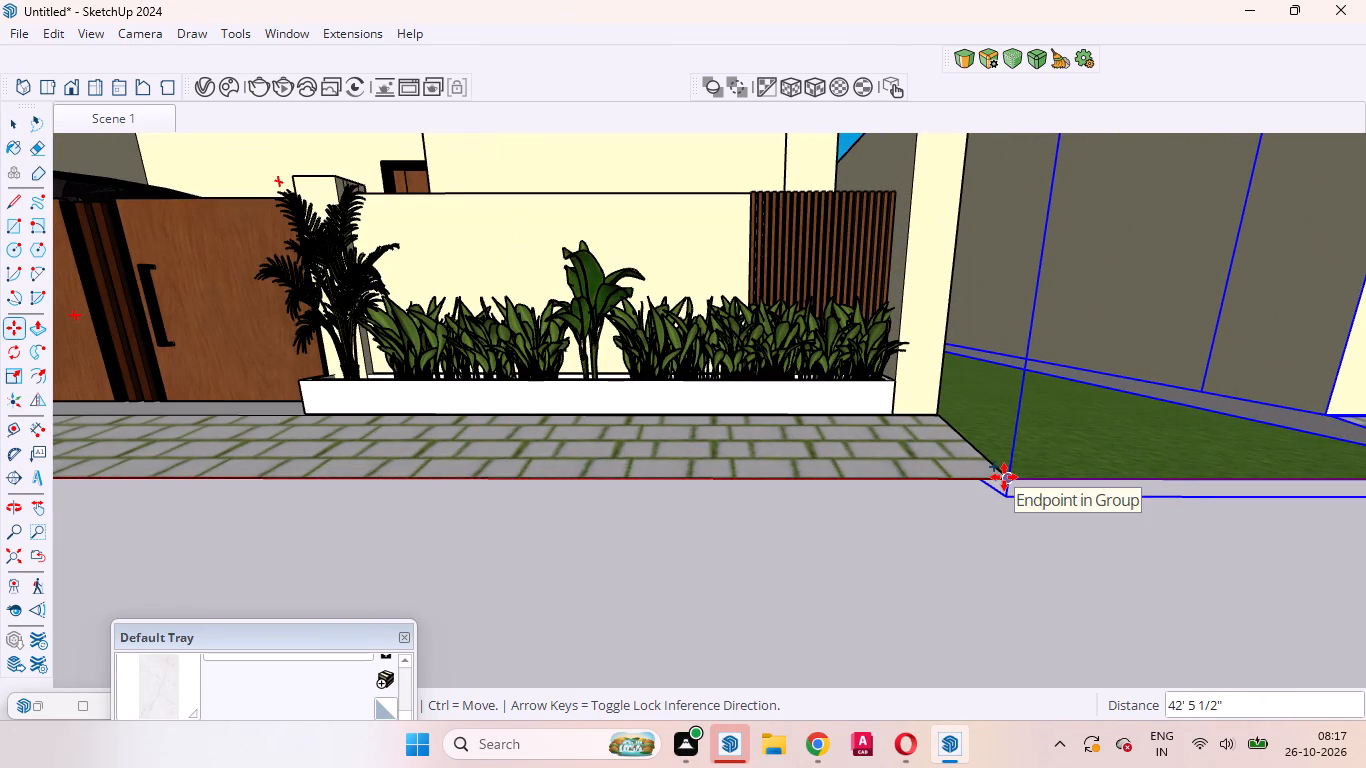
{"action": "left_click", "coordinate": [1004, 477]}
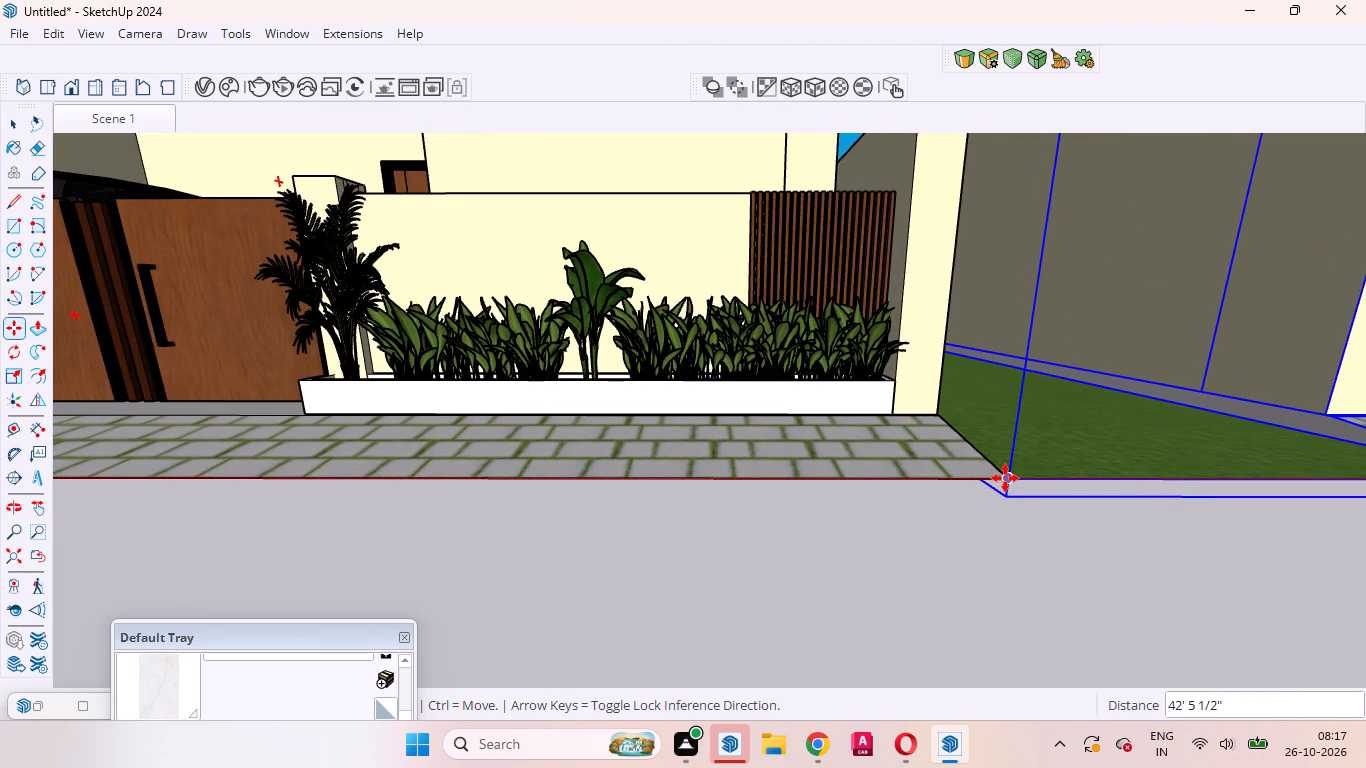
Multiply the latest house copy into an array with *3 to extend the row along the red axis.
{"action": "key", "text": "shift+asterisk"}
{"action": "key", "text": "3"}
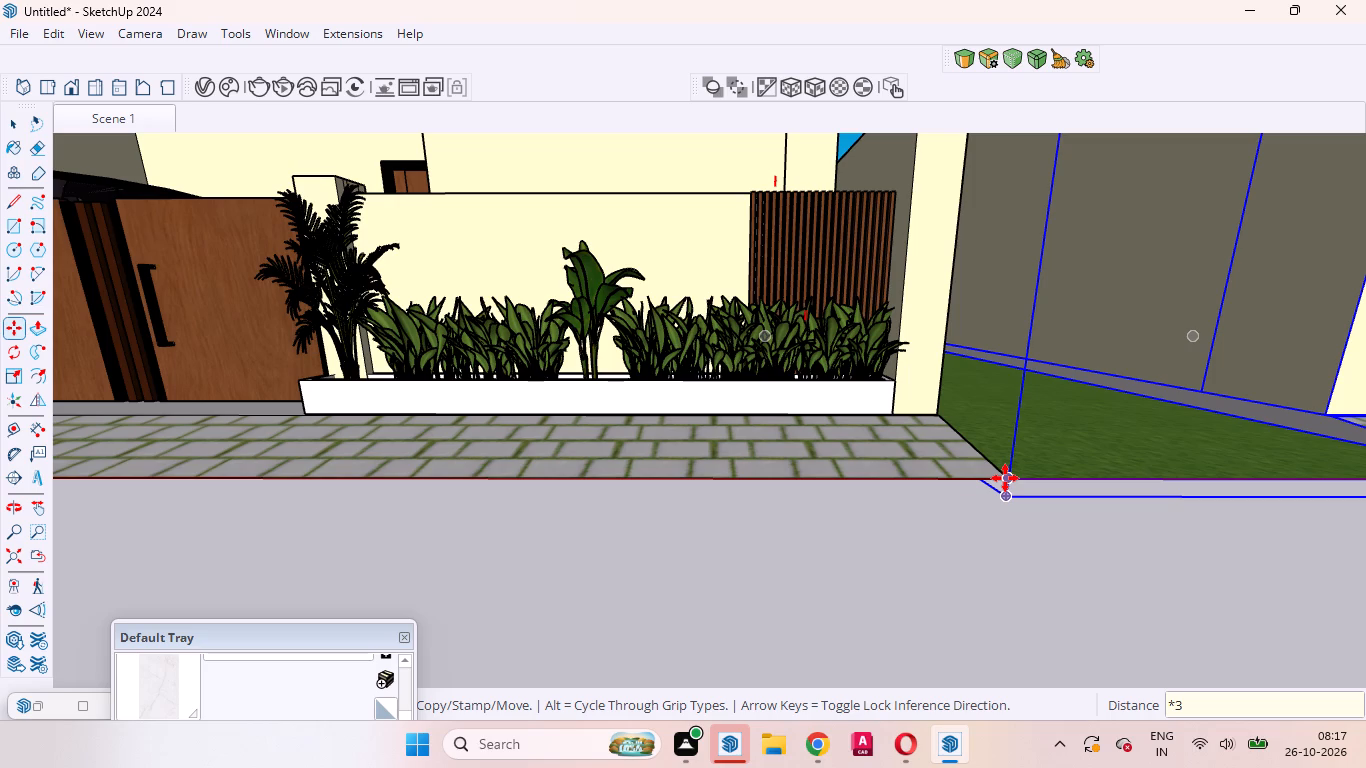
{"action": "key", "text": "Return"}
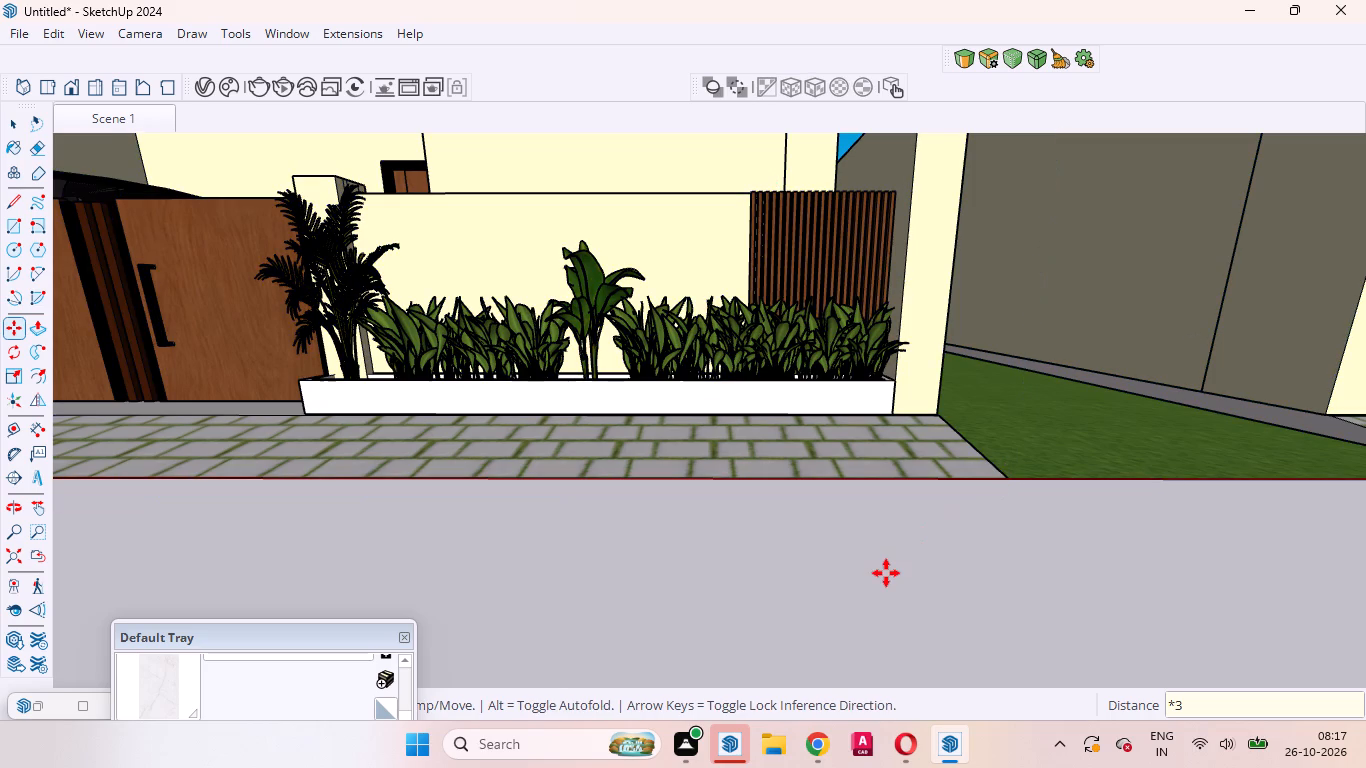
{"action": "key", "text": "space"}
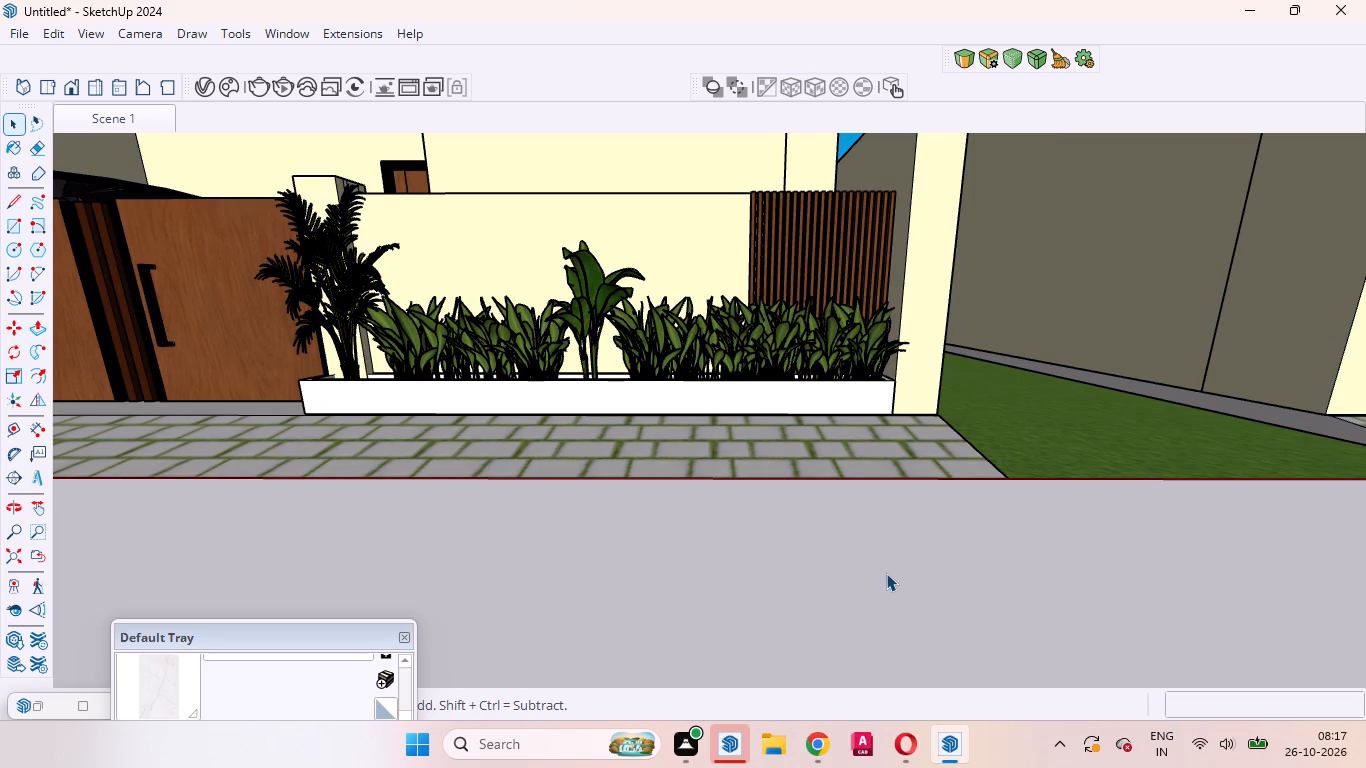
Inspect the complete row of houses from the front, from the end and from above.
{"action": "scroll", "coordinate": [884, 606], "scroll_direction": "down", "scroll_amount": 20}
{"action": "scroll", "coordinate": [884, 606], "scroll_direction": "down", "scroll_amount": 14}
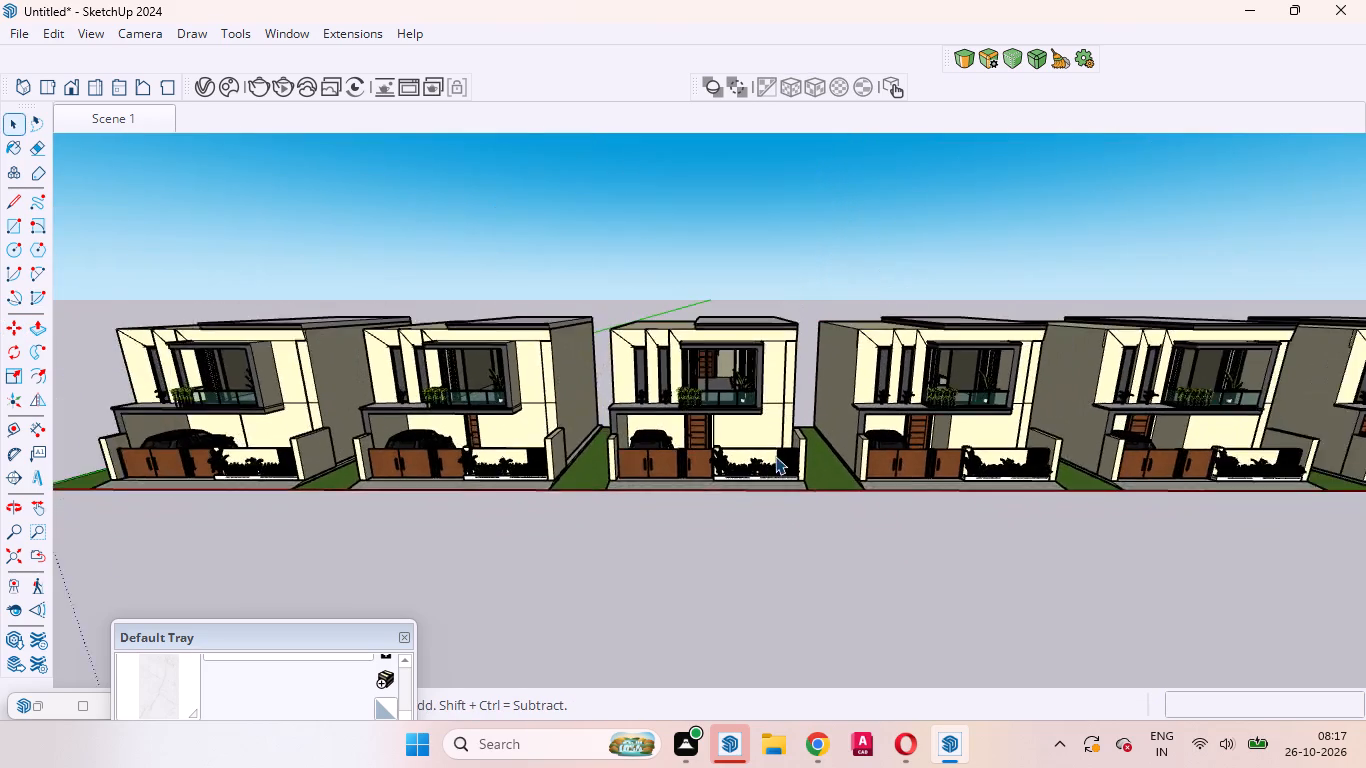
{"action": "scroll", "coordinate": [775, 456], "scroll_direction": "down", "scroll_amount": 12}
{"action": "scroll", "coordinate": [731, 479], "scroll_direction": "up", "scroll_amount": 10}
{"action": "middle_click_drag", "start_coordinate": [641, 491], "coordinate": [1155, 740]}
{"action": "scroll", "coordinate": [1155, 740], "scroll_direction": "up", "scroll_amount": 1}
{"action": "scroll", "coordinate": [1081, 703], "scroll_direction": "down", "scroll_amount": 2}
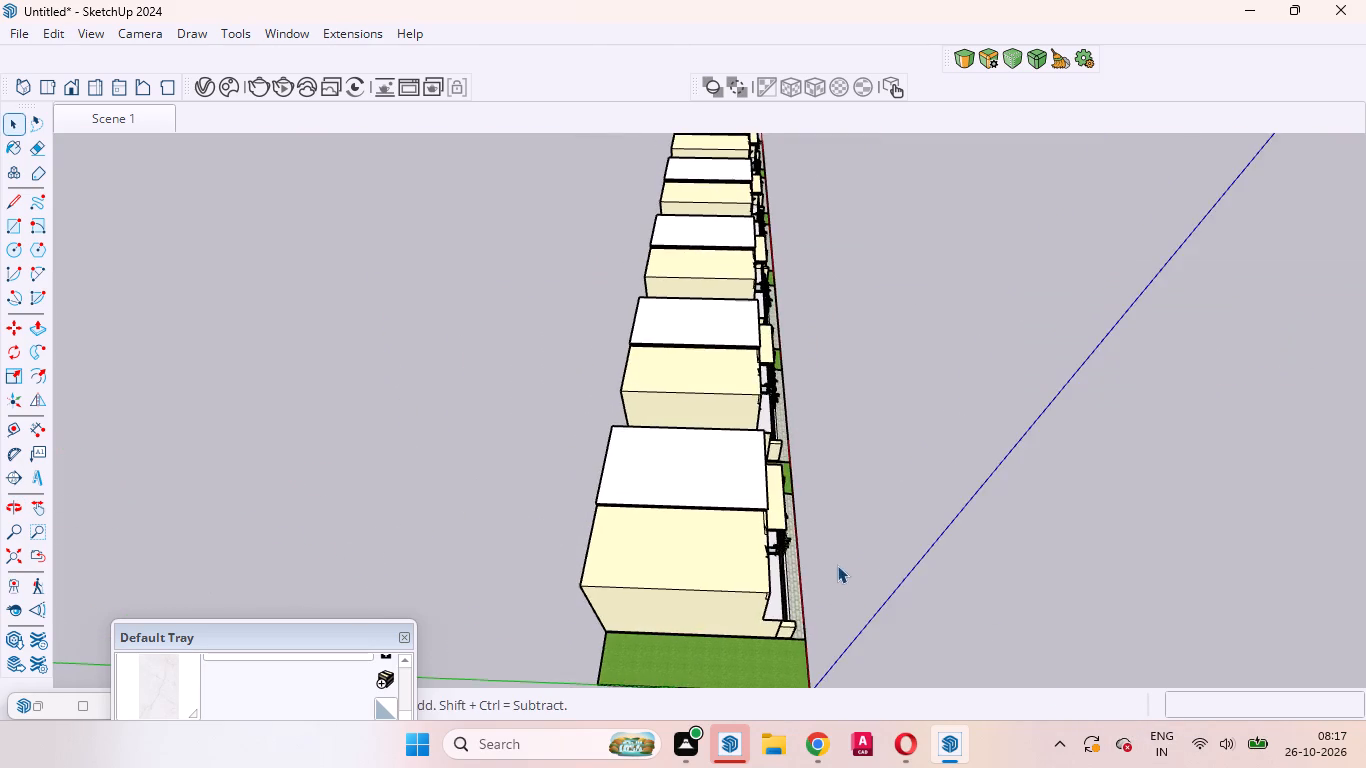
{"action": "scroll", "coordinate": [837, 564], "scroll_direction": "down", "scroll_amount": 8}
{"action": "middle_click_drag", "start_coordinate": [893, 545], "coordinate": [158, 417]}
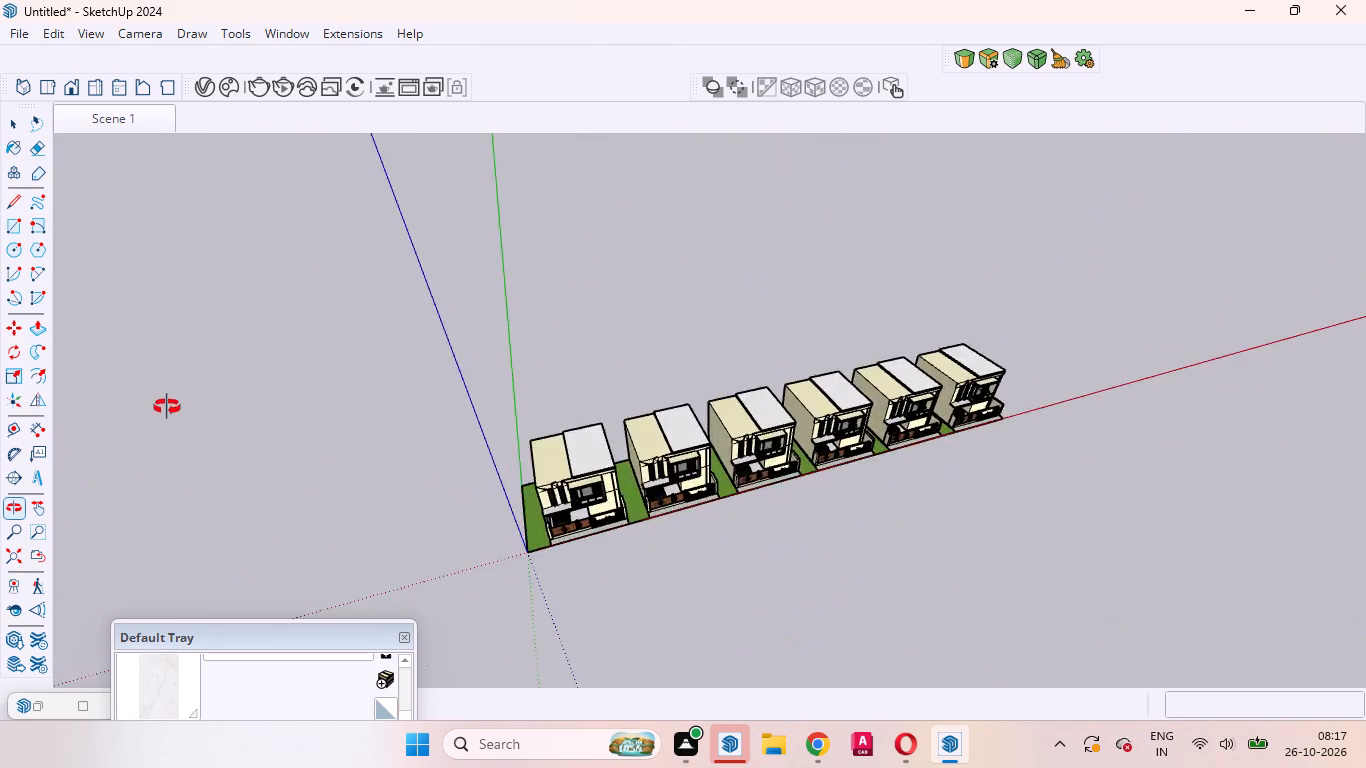
{"action": "scroll", "coordinate": [518, 385], "scroll_direction": "up", "scroll_amount": 12}
{"action": "middle_click_drag", "start_coordinate": [660, 513], "coordinate": [749, 404]}
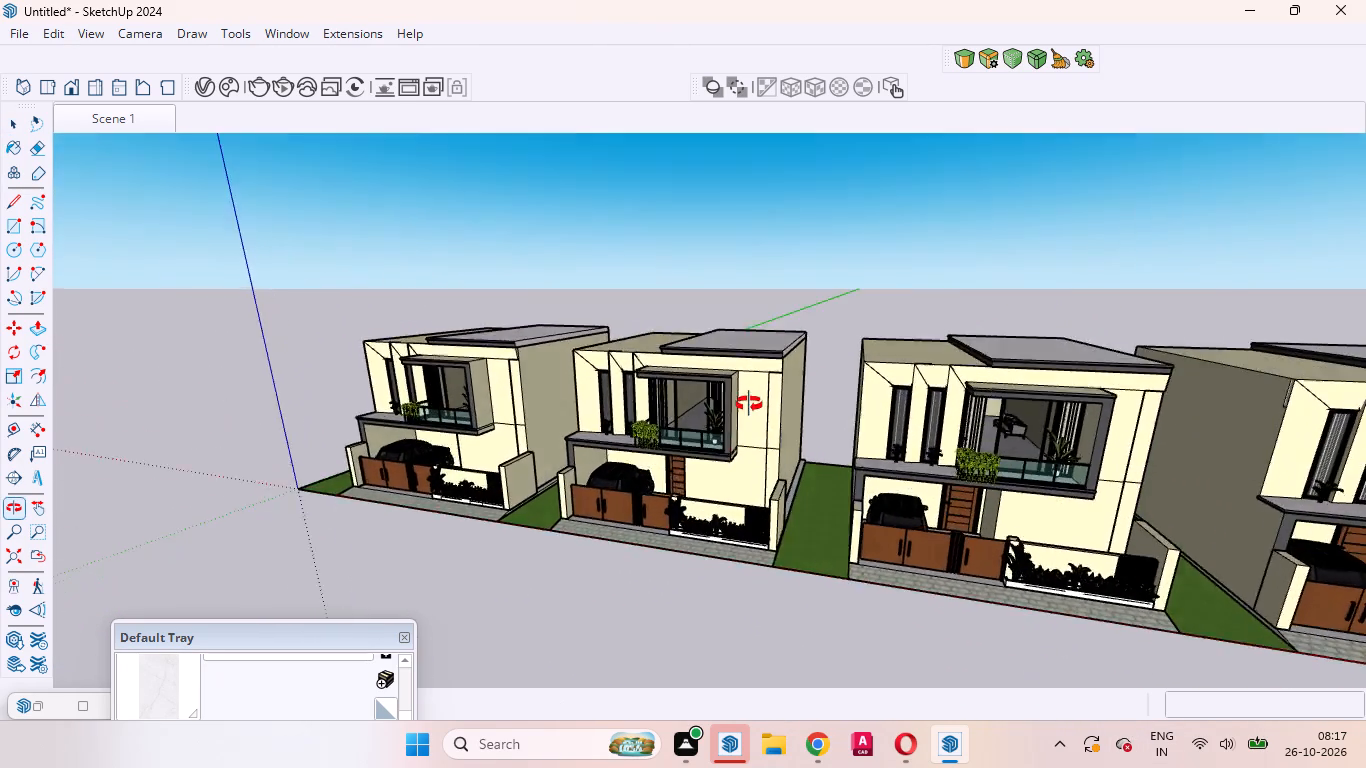
{"action": "middle_click_drag", "start_coordinate": [749, 404], "coordinate": [899, 457]}
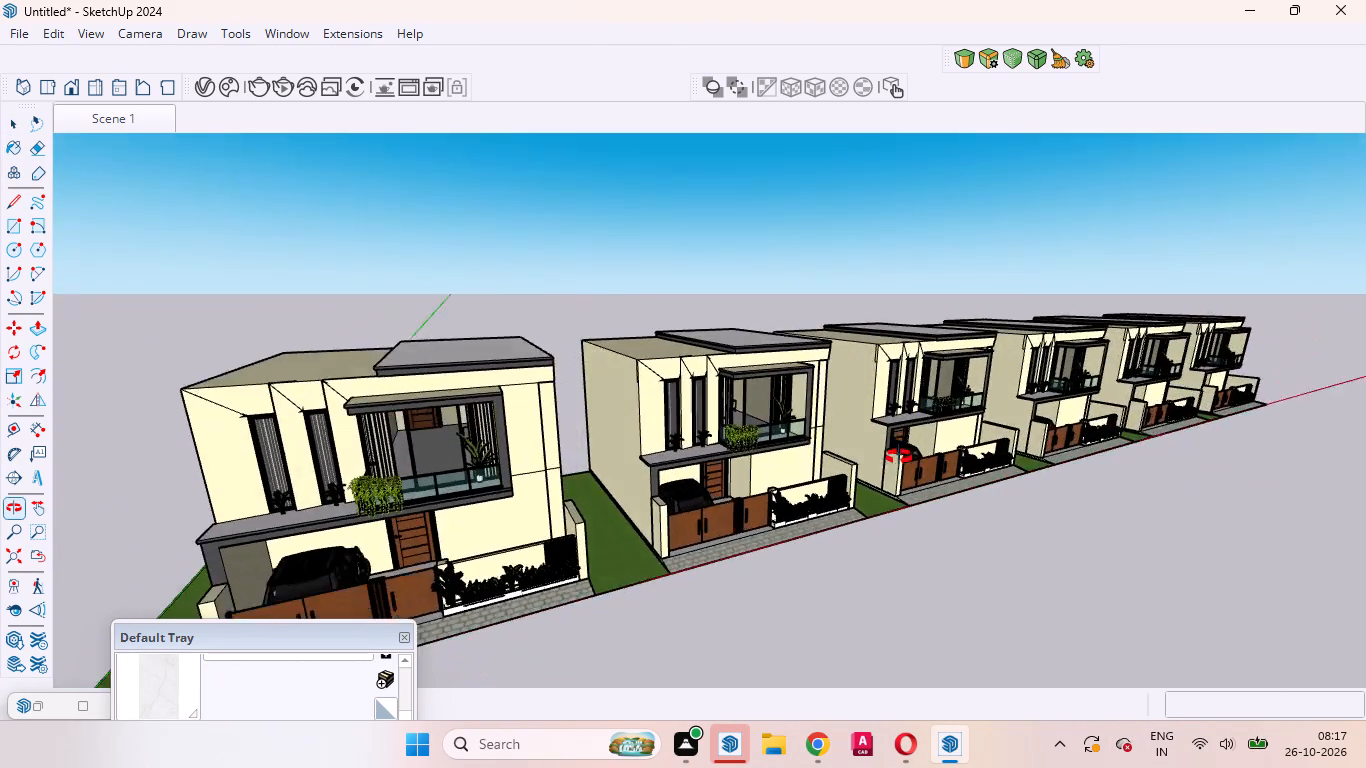
{"action": "middle_click_drag", "start_coordinate": [899, 457], "coordinate": [886, 450]}
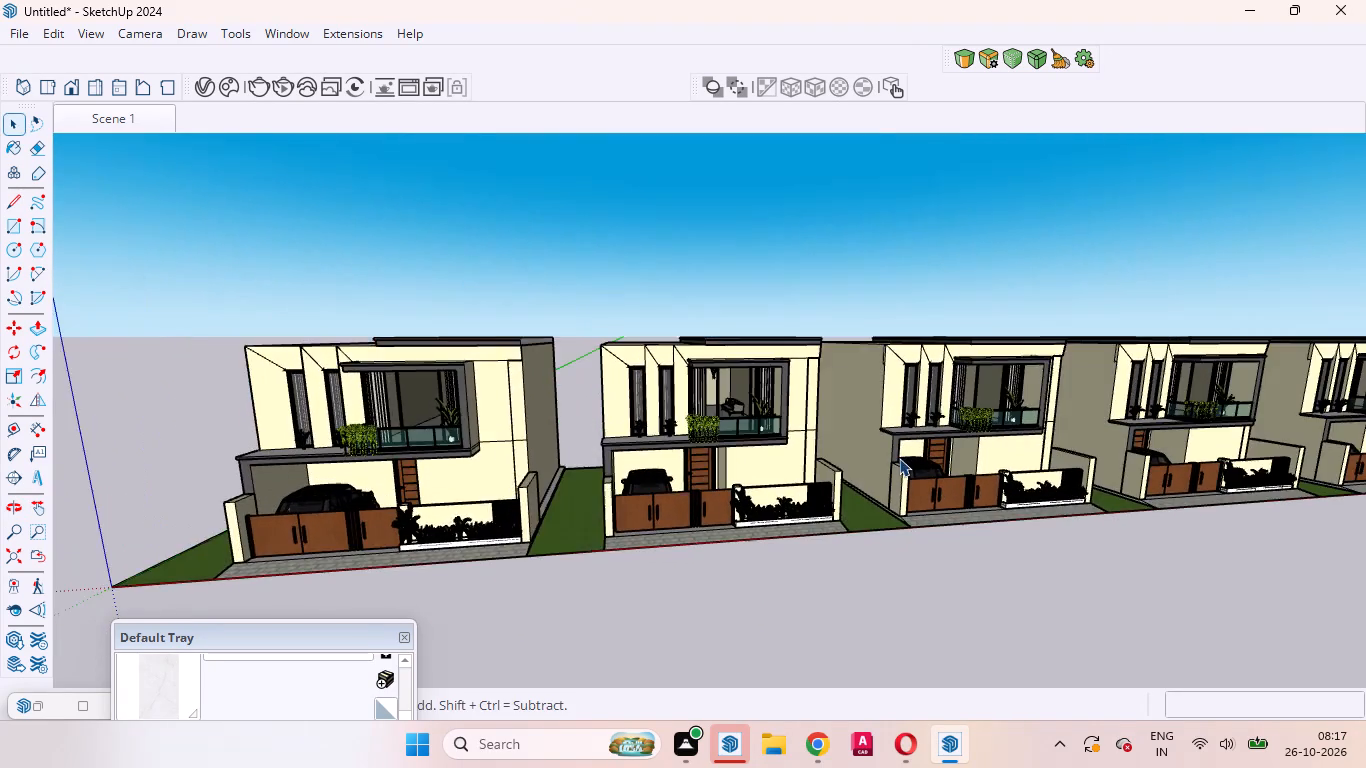
{"action": "scroll", "coordinate": [899, 458], "scroll_direction": "down", "scroll_amount": 9}
{"action": "scroll", "coordinate": [668, 431], "scroll_direction": "up", "scroll_amount": 5}
{"action": "middle_click_drag", "start_coordinate": [682, 451], "coordinate": [651, 487]}
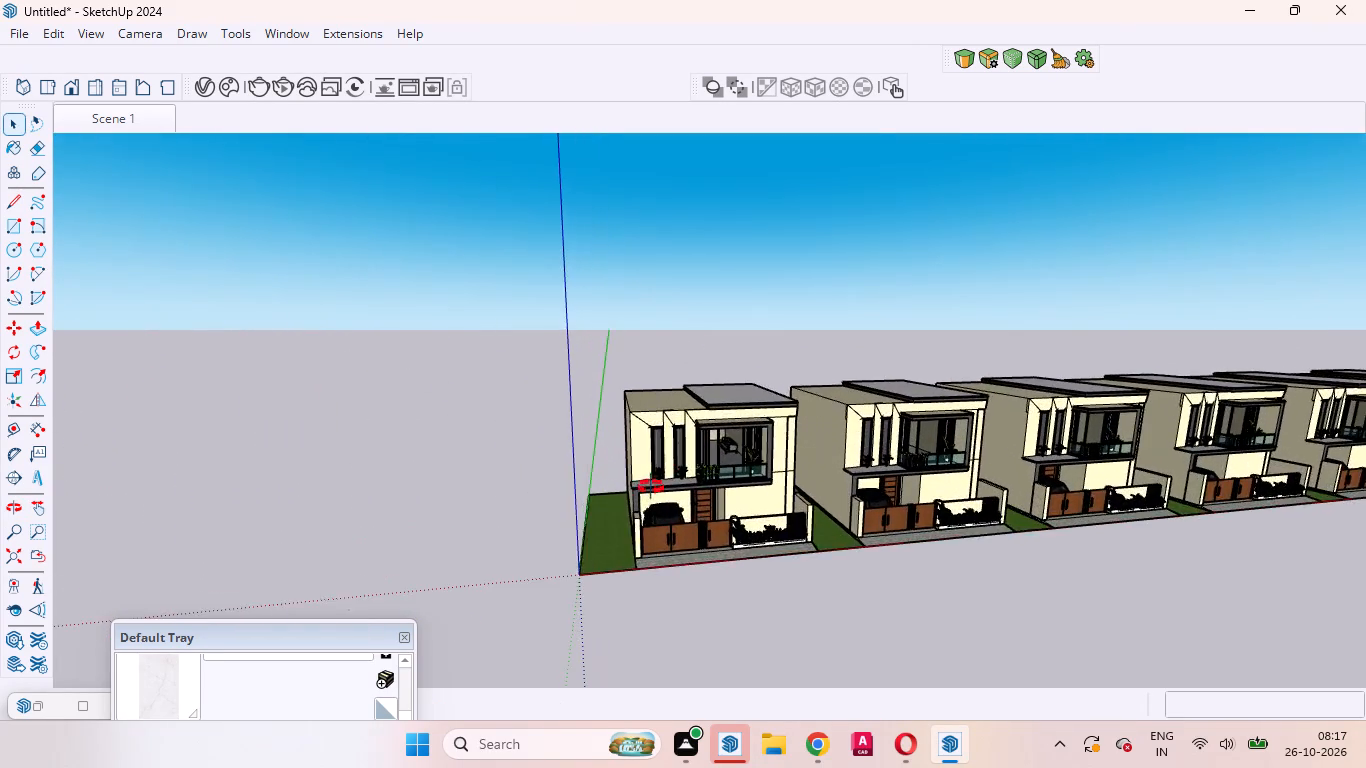
{"action": "middle_click_drag", "start_coordinate": [651, 487], "coordinate": [523, 496]}
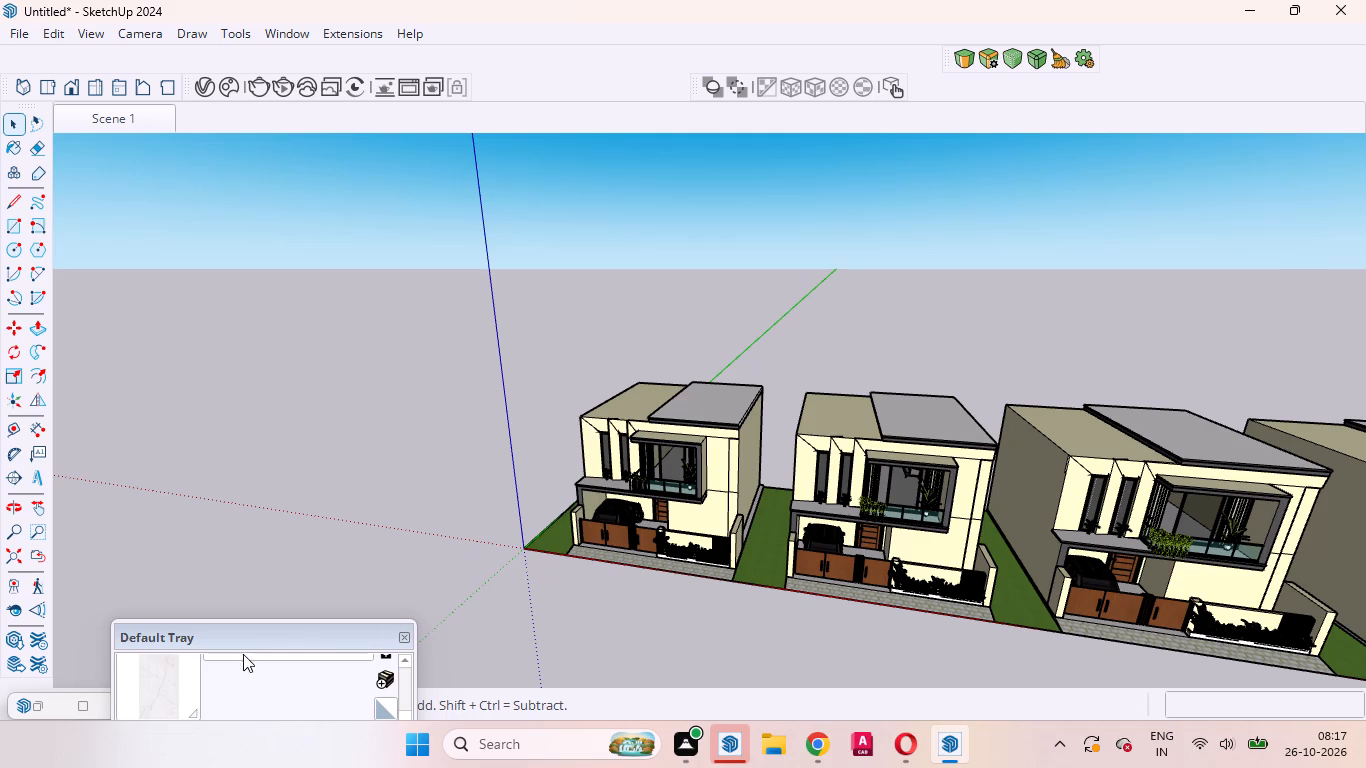
Sample the dark grey material from the first house's roof edge and paint the top of its roof slab with it.
{"action": "left_click_drag", "start_coordinate": [297, 635], "coordinate": [320, 521]}
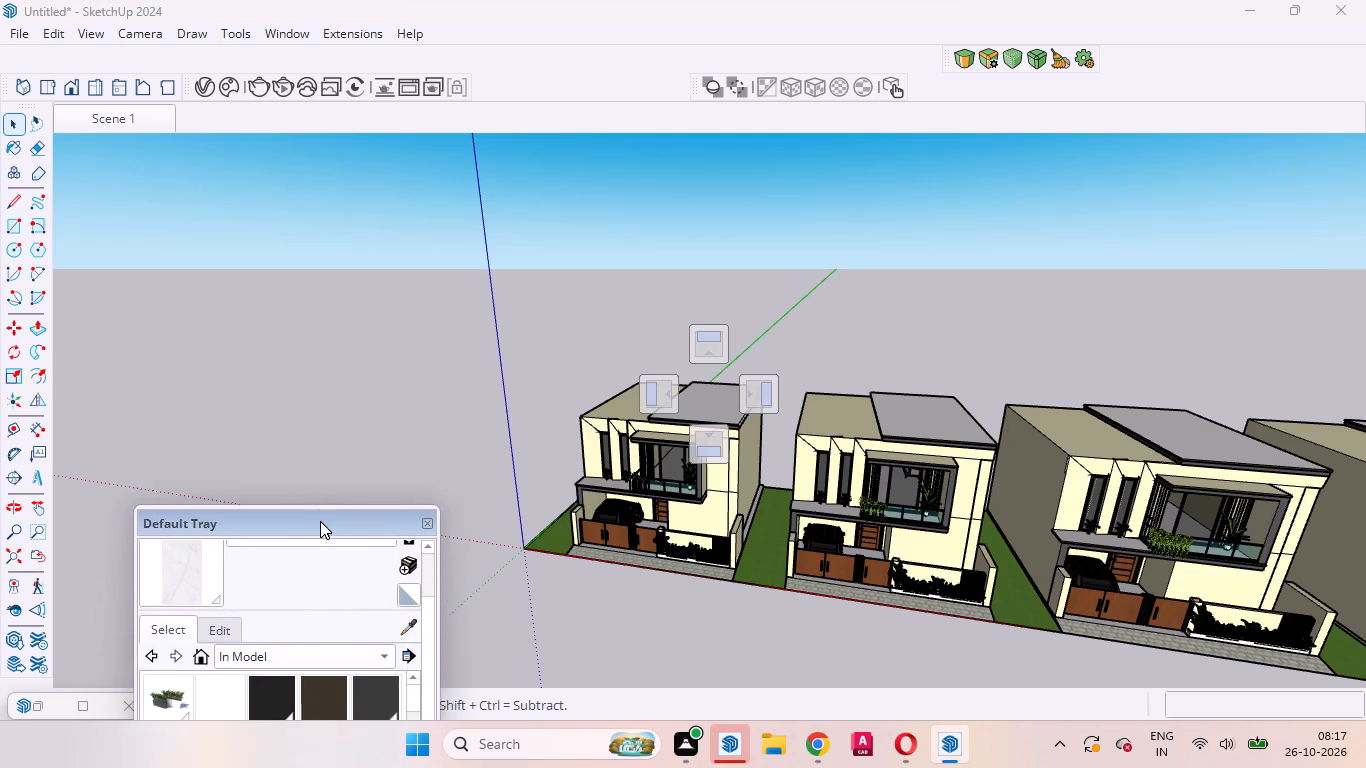
{"action": "left_click_drag", "start_coordinate": [320, 521], "coordinate": [322, 409]}
{"action": "left_click", "coordinate": [410, 525]}
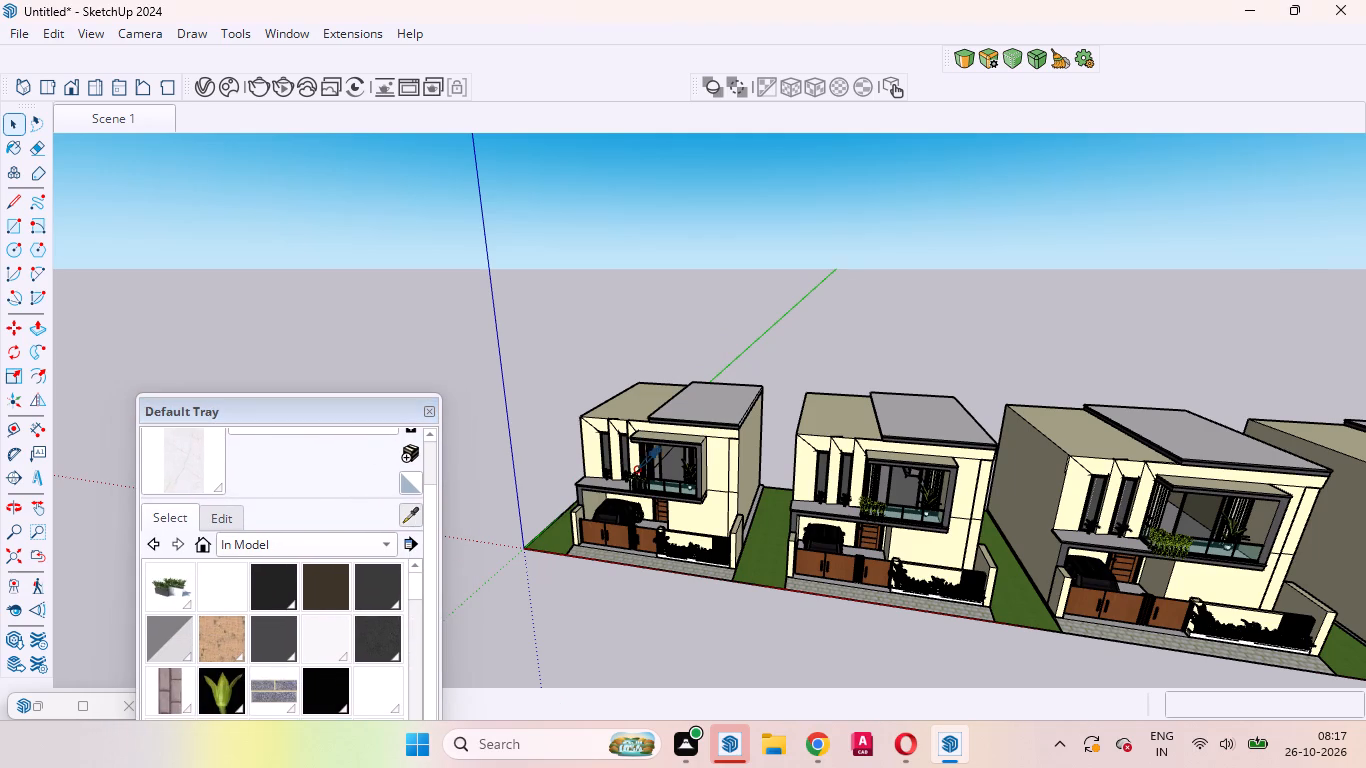
{"action": "scroll", "coordinate": [689, 414], "scroll_direction": "up", "scroll_amount": 8, "text": "ctrl"}
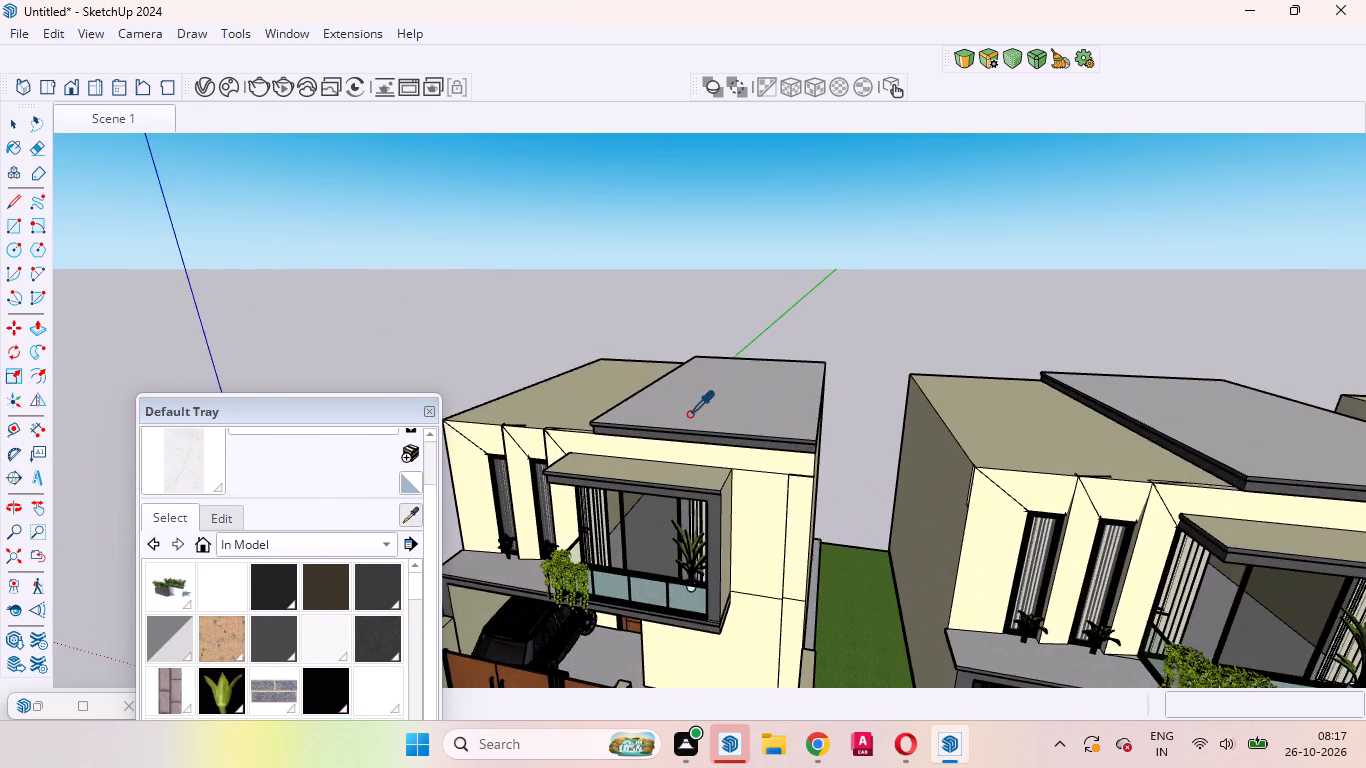
{"action": "scroll", "coordinate": [689, 414], "scroll_direction": "up", "scroll_amount": 3, "text": "ctrl"}
{"action": "left_click", "coordinate": [628, 440]}
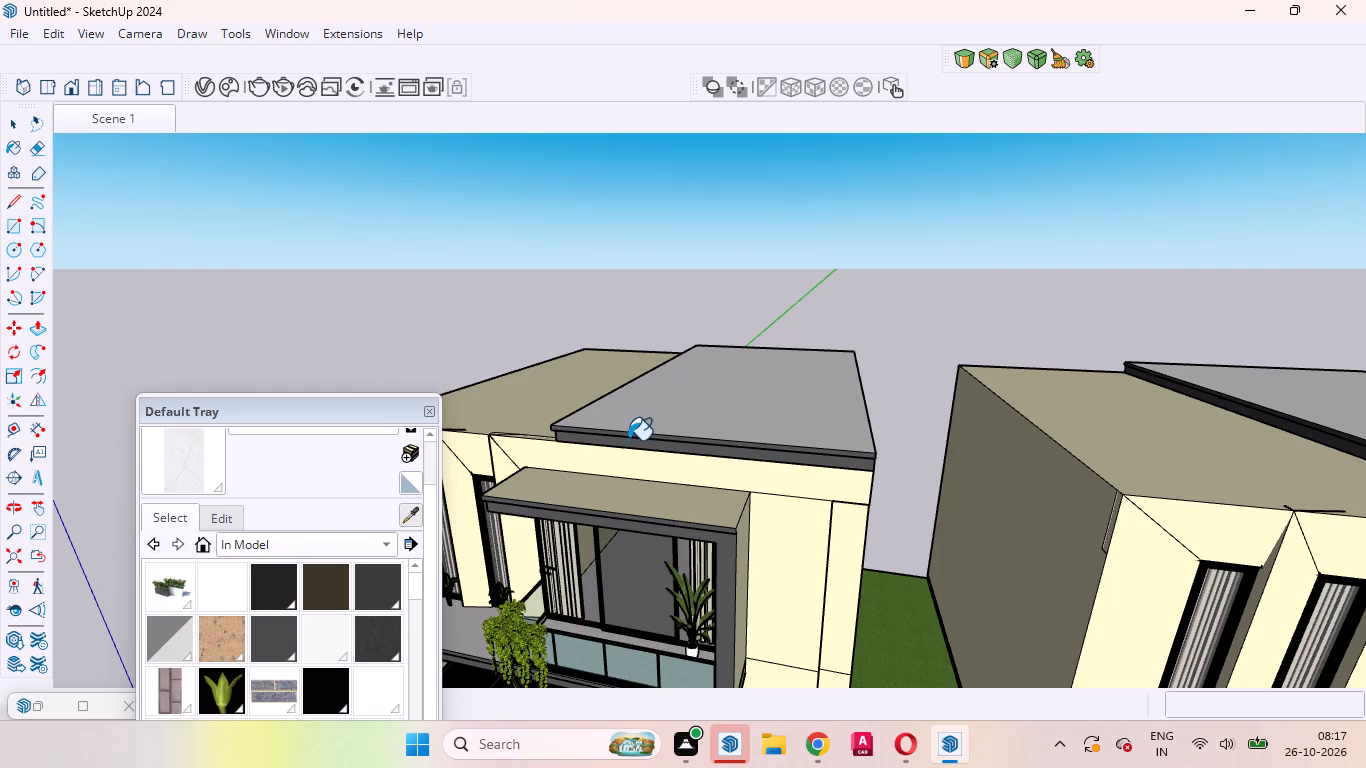
{"action": "left_click", "coordinate": [720, 419]}
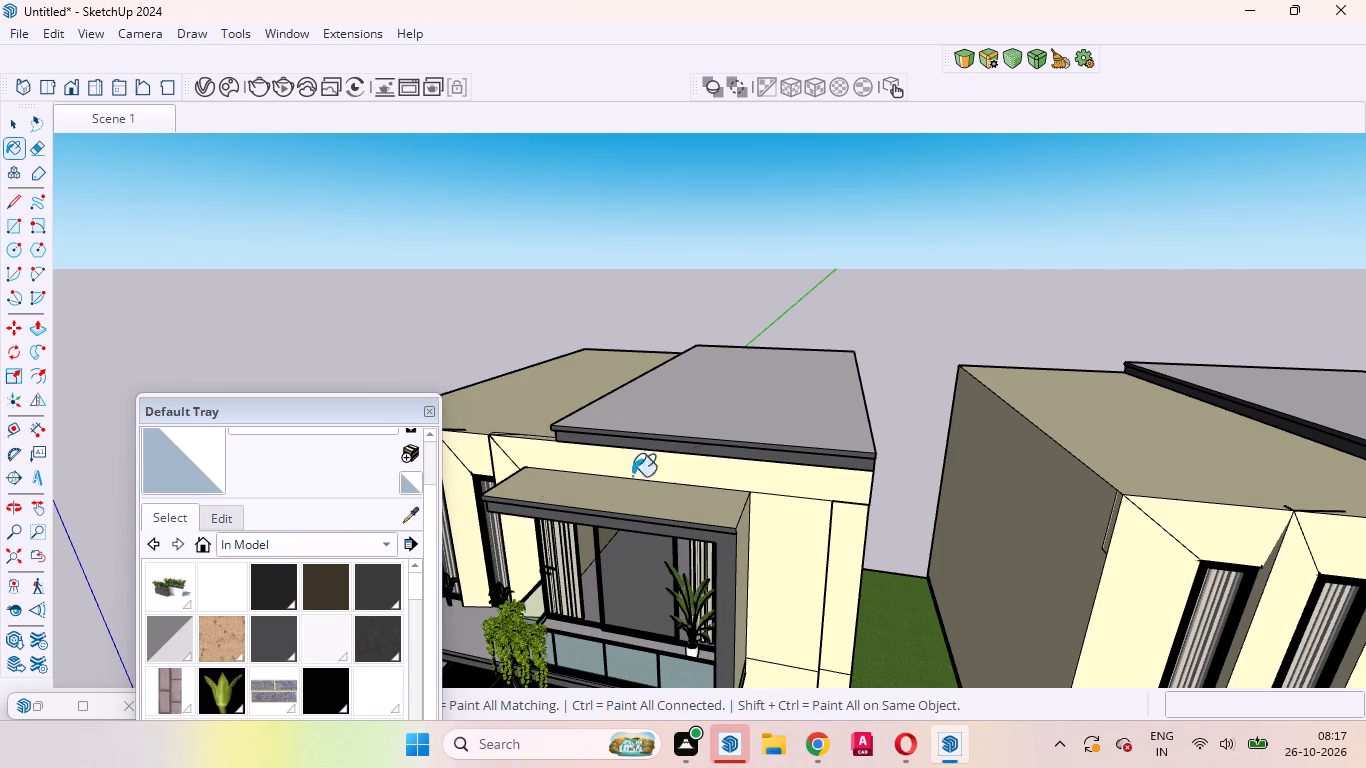
{"action": "scroll", "coordinate": [671, 449], "scroll_direction": "up", "scroll_amount": 6, "text": "ctrl"}
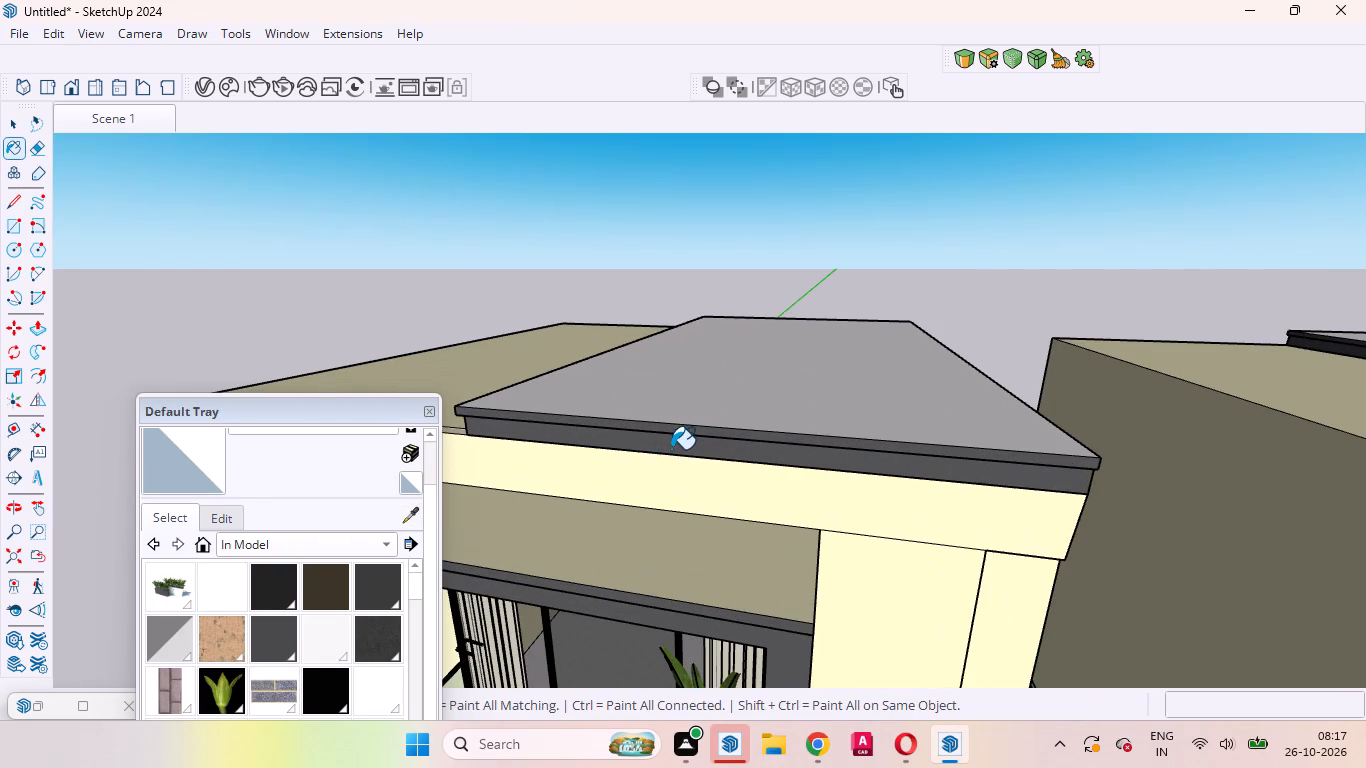
{"action": "left_click", "coordinate": [403, 519]}
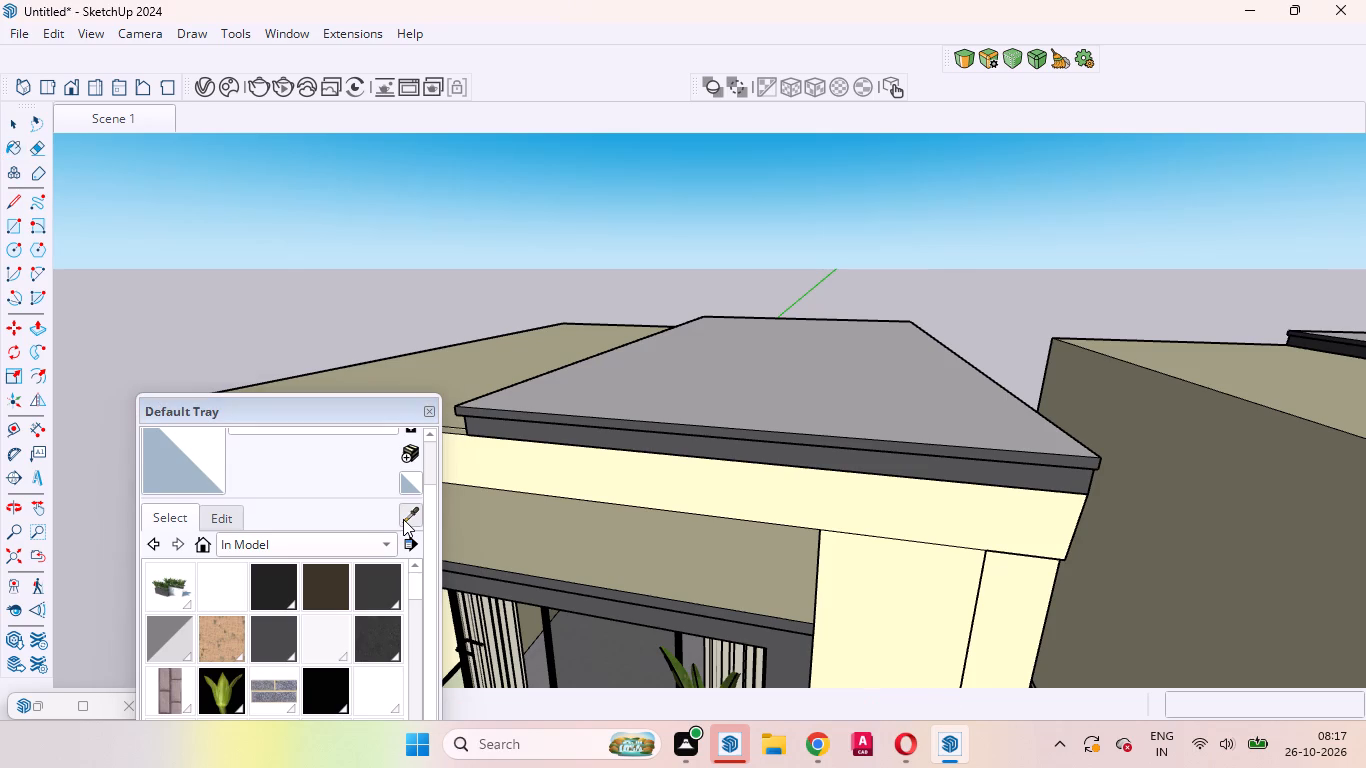
{"action": "left_click", "coordinate": [639, 447]}
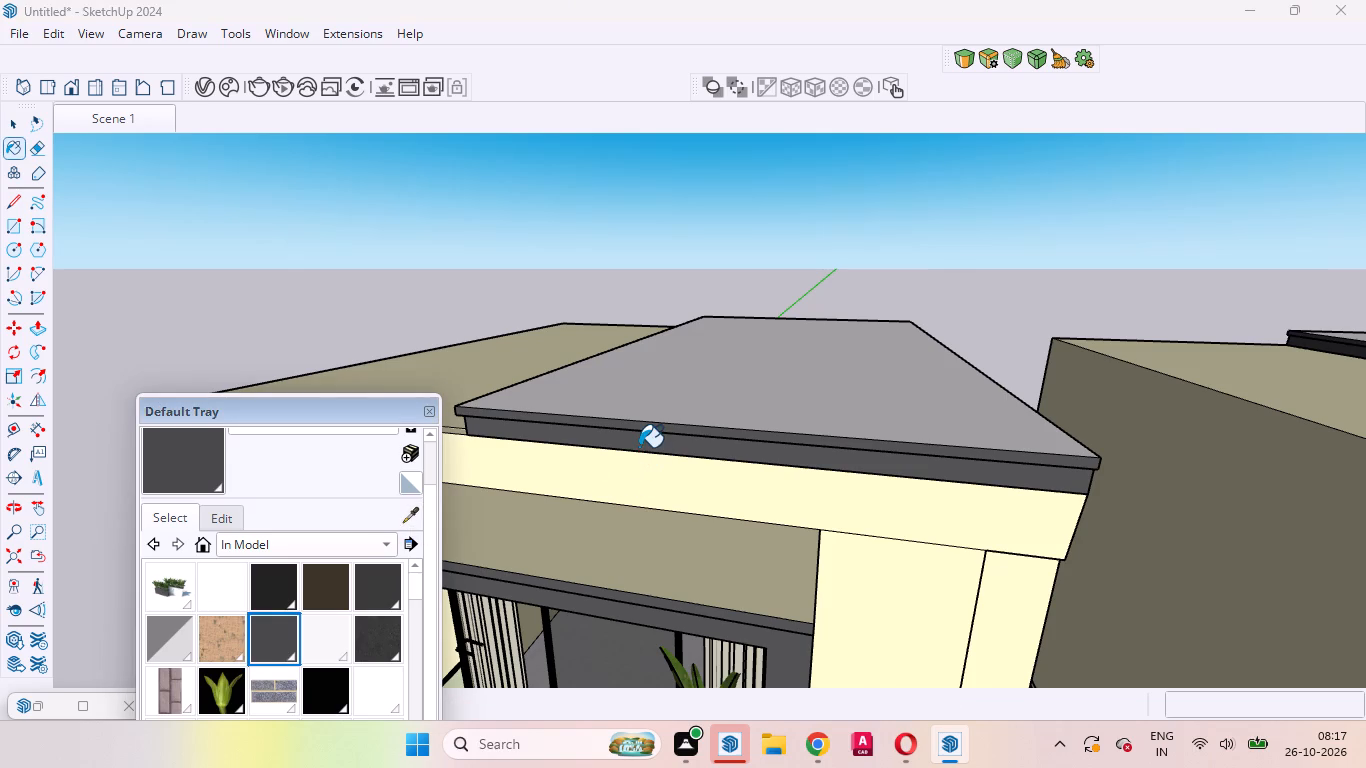
{"action": "left_click", "coordinate": [717, 391]}
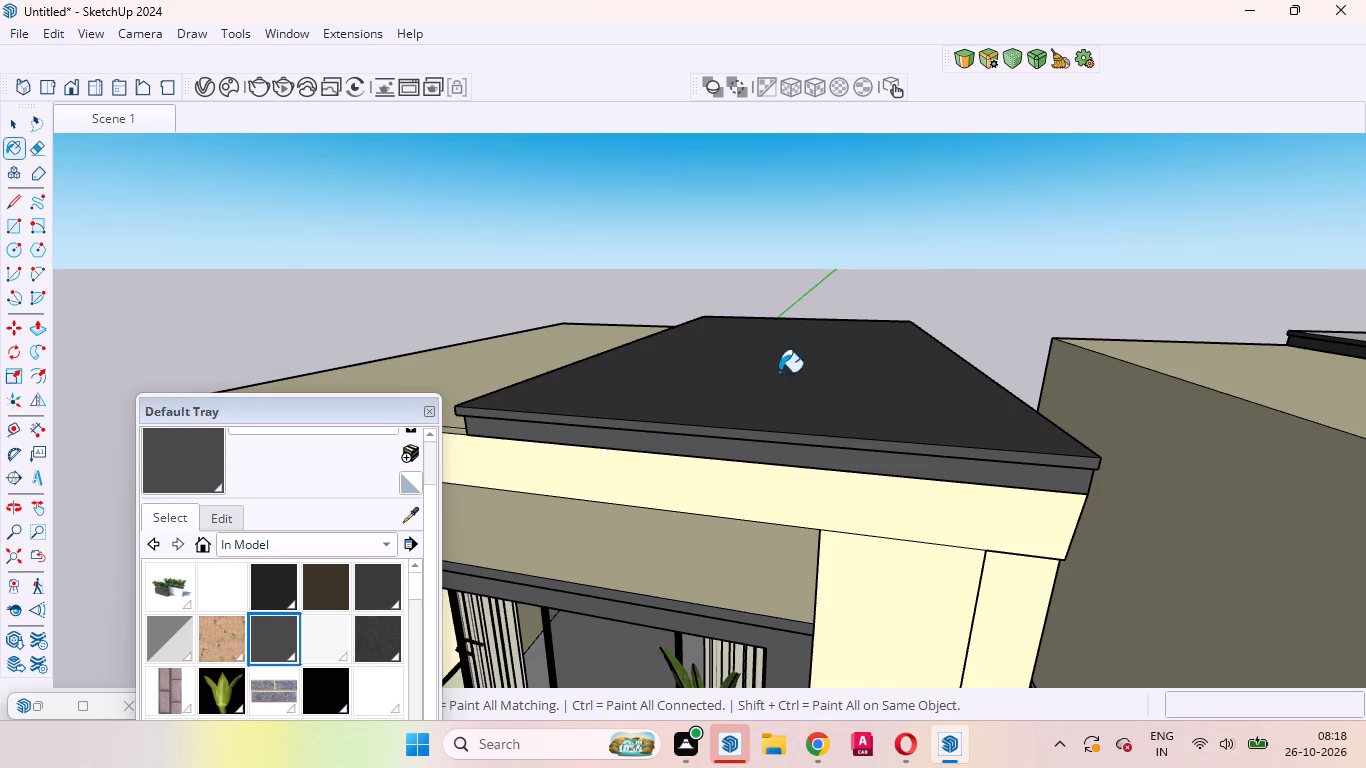
Paint the roof slab tops of the second and third houses in the row with the same dark grey material.
{"action": "scroll", "coordinate": [755, 315], "scroll_direction": "down", "scroll_amount": 20}
{"action": "scroll", "coordinate": [1067, 319], "scroll_direction": "up", "scroll_amount": 2}
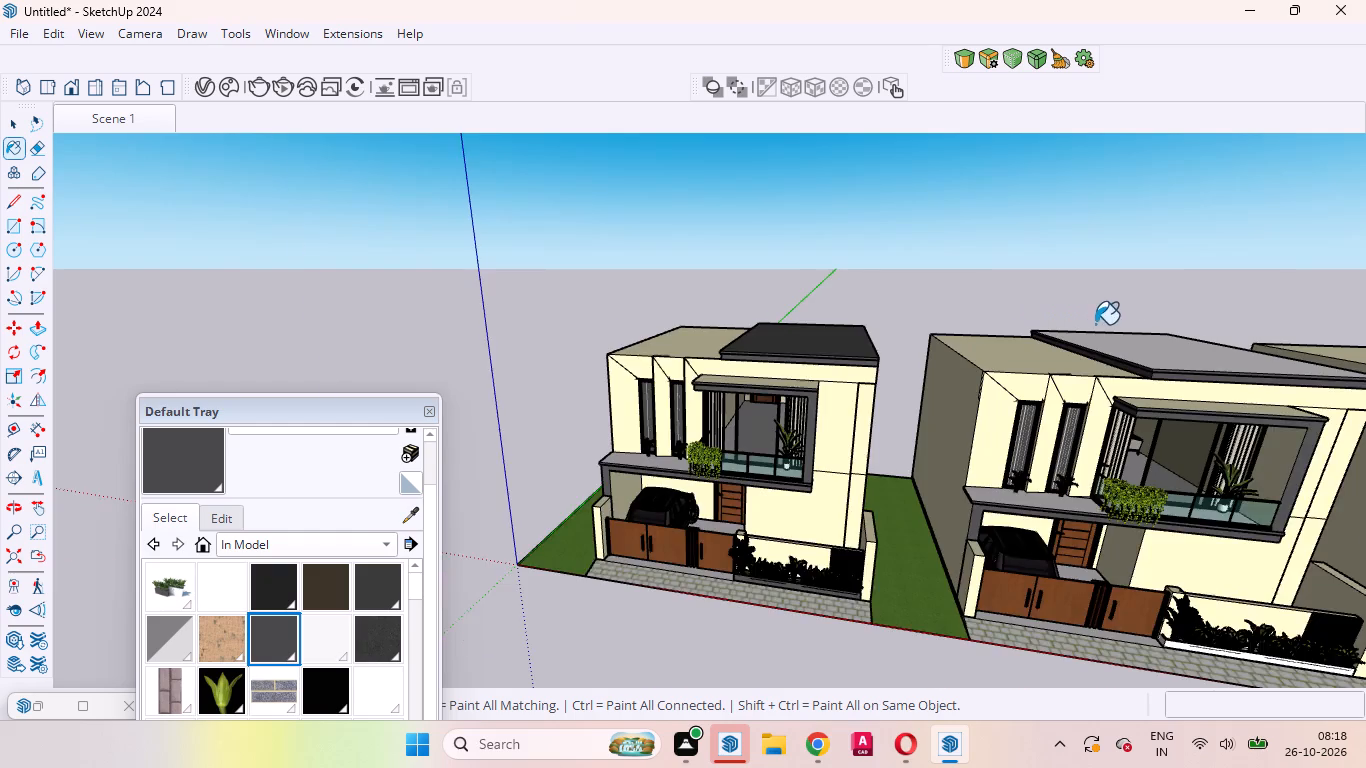
{"action": "scroll", "coordinate": [1095, 324], "scroll_direction": "up", "scroll_amount": 2}
{"action": "scroll", "coordinate": [816, 321], "scroll_direction": "down", "scroll_amount": 10}
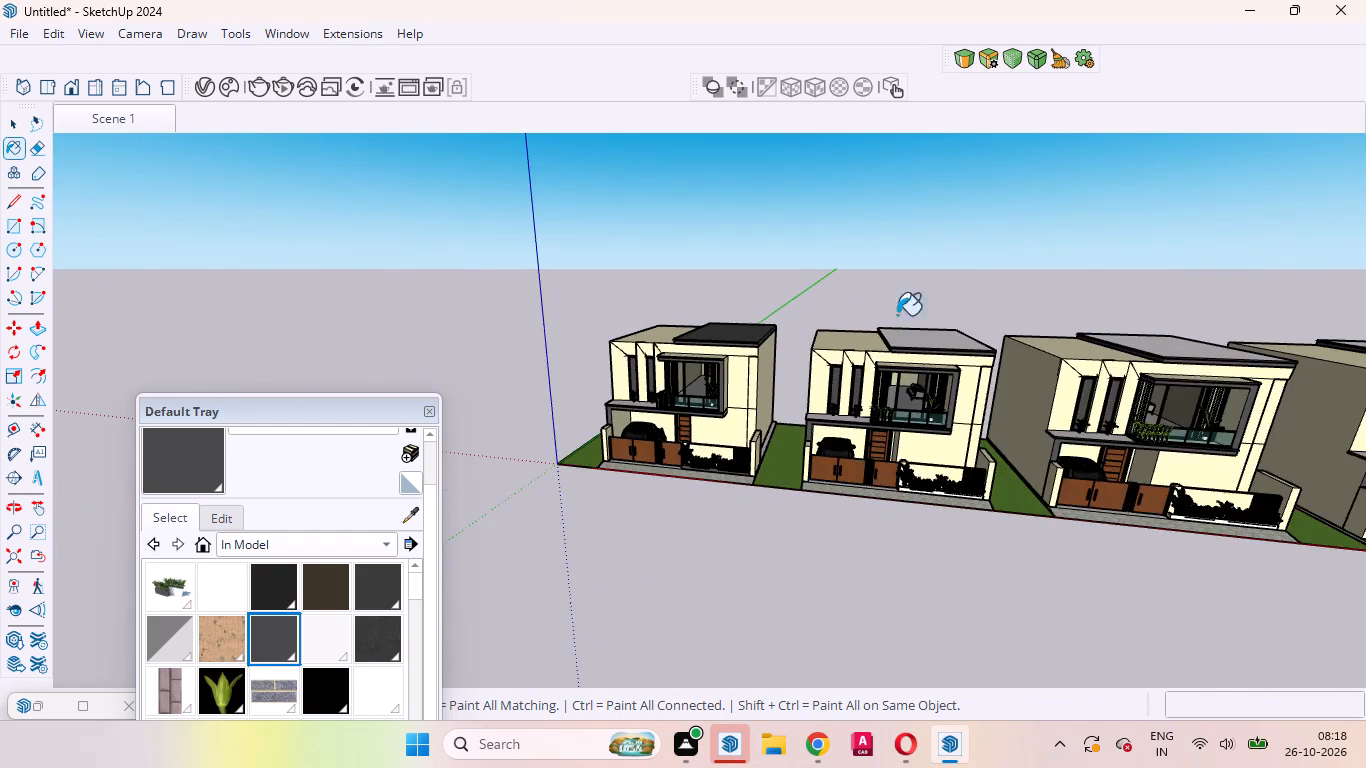
{"action": "scroll", "coordinate": [948, 346], "scroll_direction": "up", "scroll_amount": 13}
{"action": "left_click", "coordinate": [903, 330]}
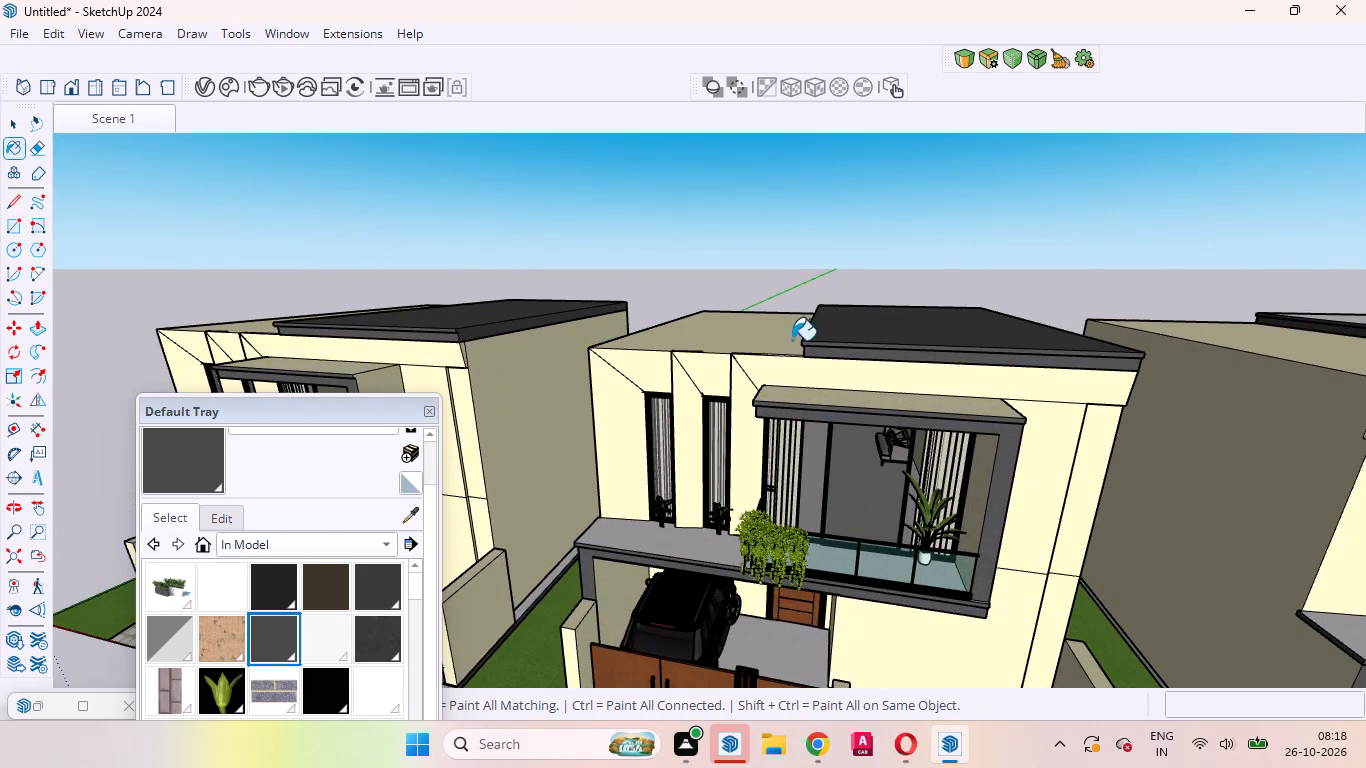
{"action": "scroll", "coordinate": [737, 341], "scroll_direction": "down", "scroll_amount": 17}
{"action": "scroll", "coordinate": [957, 332], "scroll_direction": "up", "scroll_amount": 3}
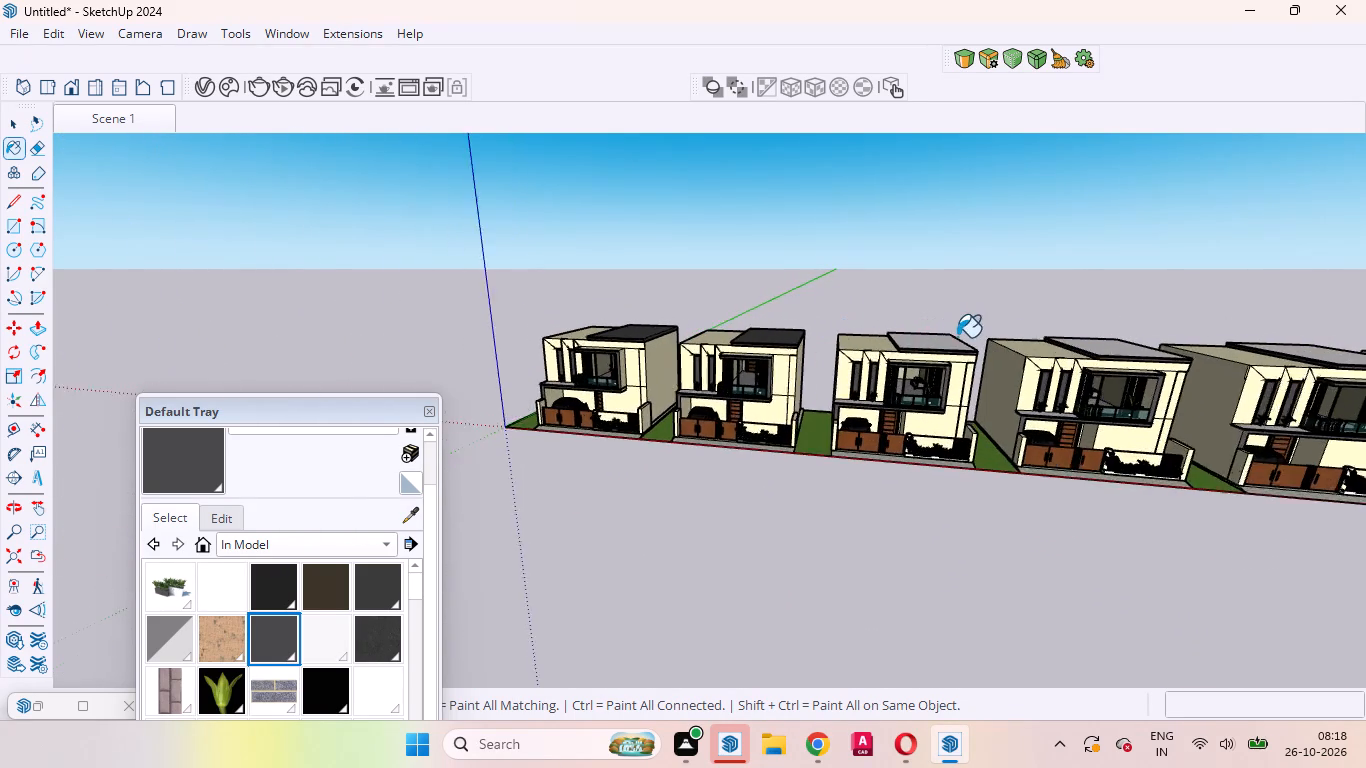
{"action": "scroll", "coordinate": [957, 337], "scroll_direction": "up", "scroll_amount": 11}
{"action": "left_click", "coordinate": [900, 334]}
Paint the top of the fourth house's roof slab with the same dark grey material.
{"action": "scroll", "coordinate": [814, 340], "scroll_direction": "down", "scroll_amount": 7}
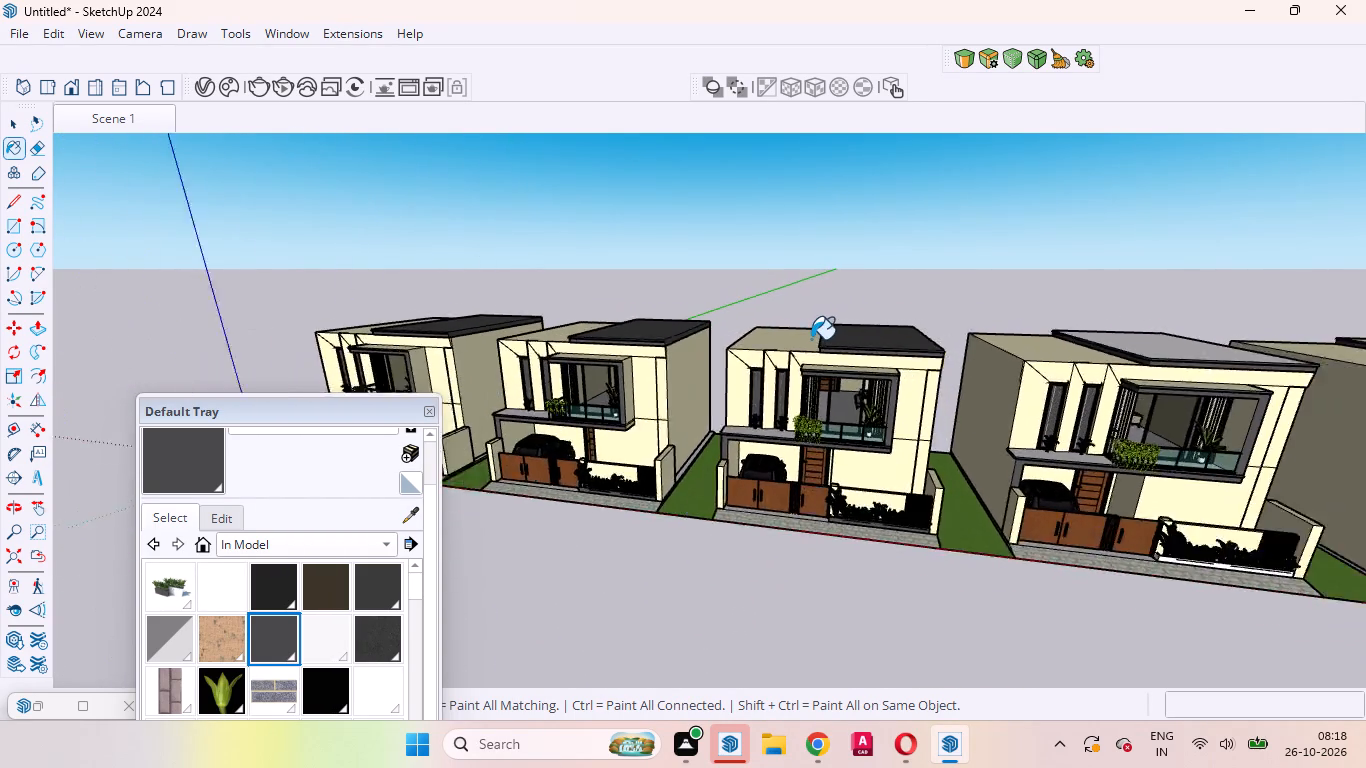
{"action": "scroll", "coordinate": [811, 339], "scroll_direction": "down", "scroll_amount": 4}
{"action": "scroll", "coordinate": [925, 418], "scroll_direction": "up", "scroll_amount": 17}
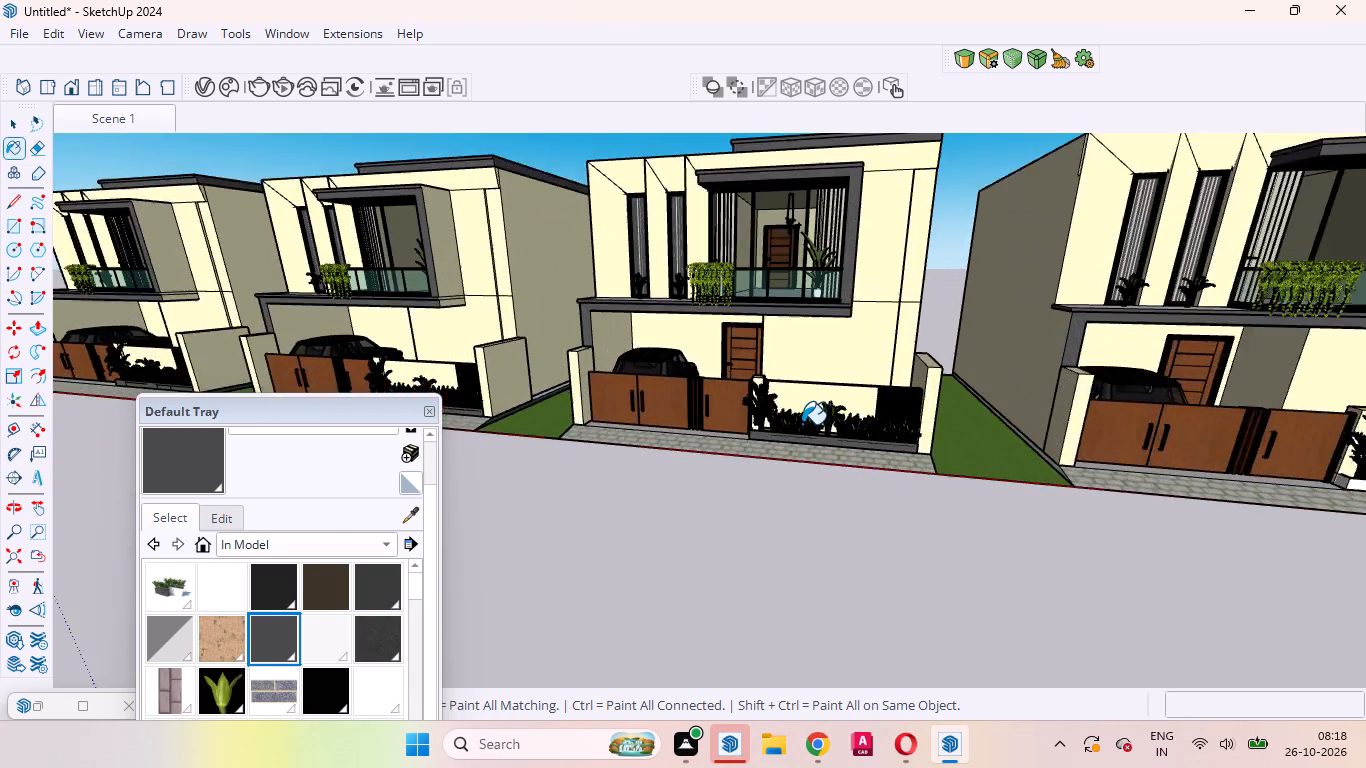
{"action": "scroll", "coordinate": [802, 424], "scroll_direction": "up", "scroll_amount": 1}
{"action": "scroll", "coordinate": [758, 431], "scroll_direction": "down", "scroll_amount": 9}
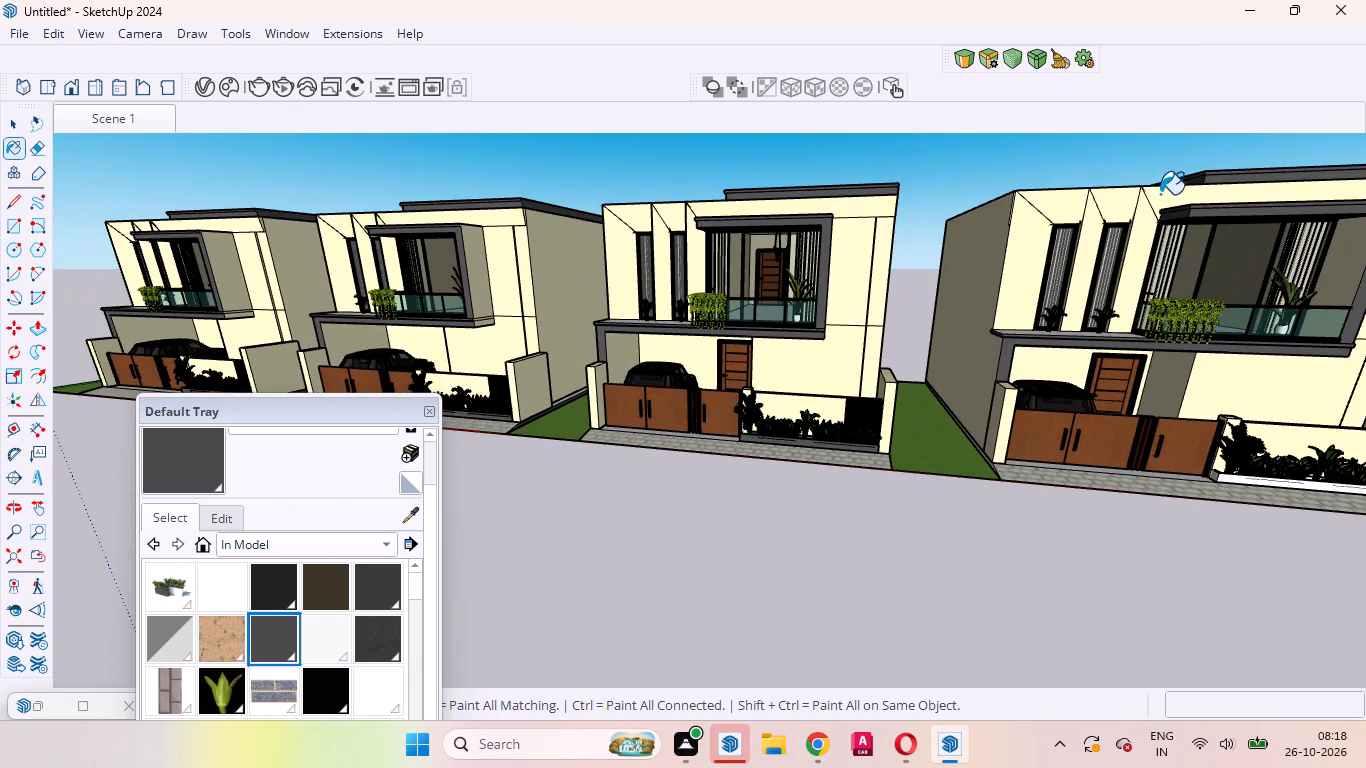
{"action": "scroll", "coordinate": [1160, 194], "scroll_direction": "up", "scroll_amount": 2}
{"action": "scroll", "coordinate": [995, 271], "scroll_direction": "down", "scroll_amount": 9}
{"action": "scroll", "coordinate": [1088, 228], "scroll_direction": "up", "scroll_amount": 4}
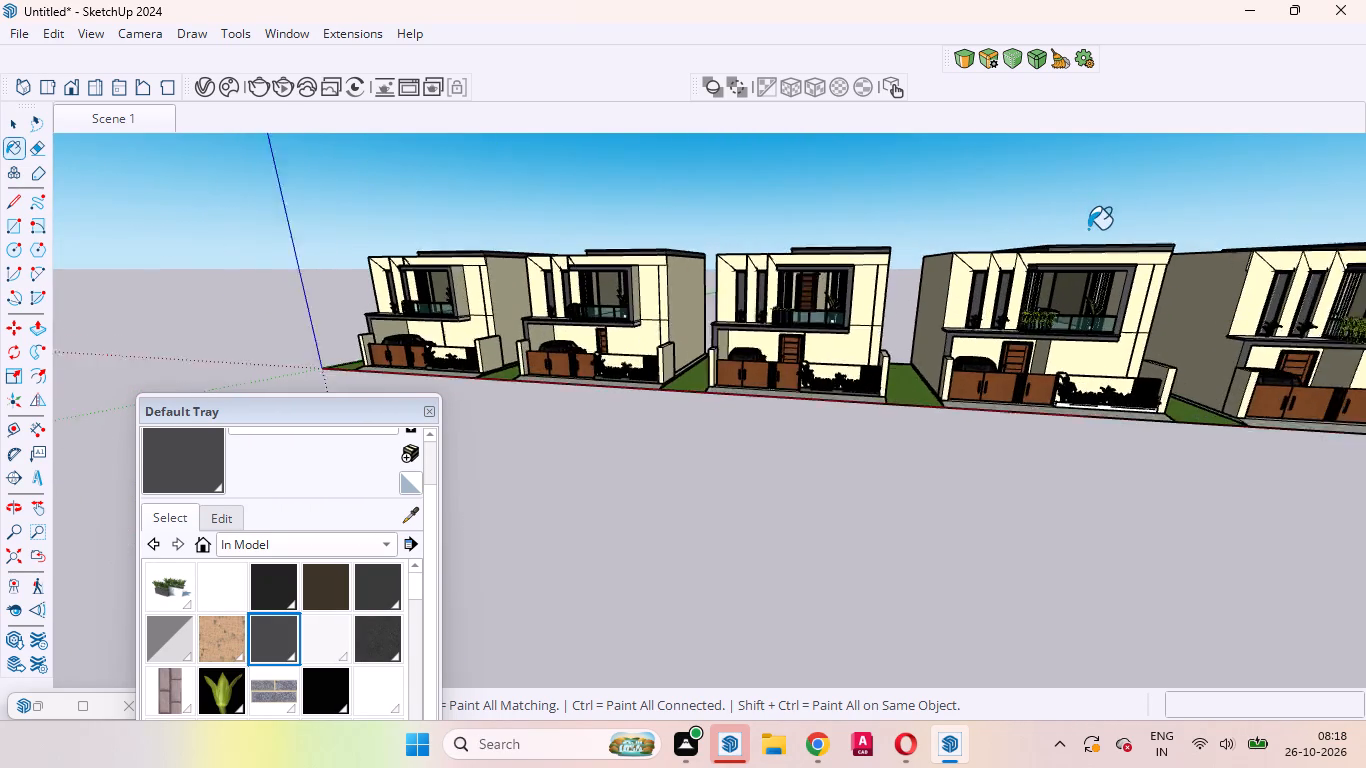
{"action": "scroll", "coordinate": [1088, 229], "scroll_direction": "up", "scroll_amount": 4}
{"action": "middle_click_drag", "start_coordinate": [1080, 277], "coordinate": [1121, 409]}
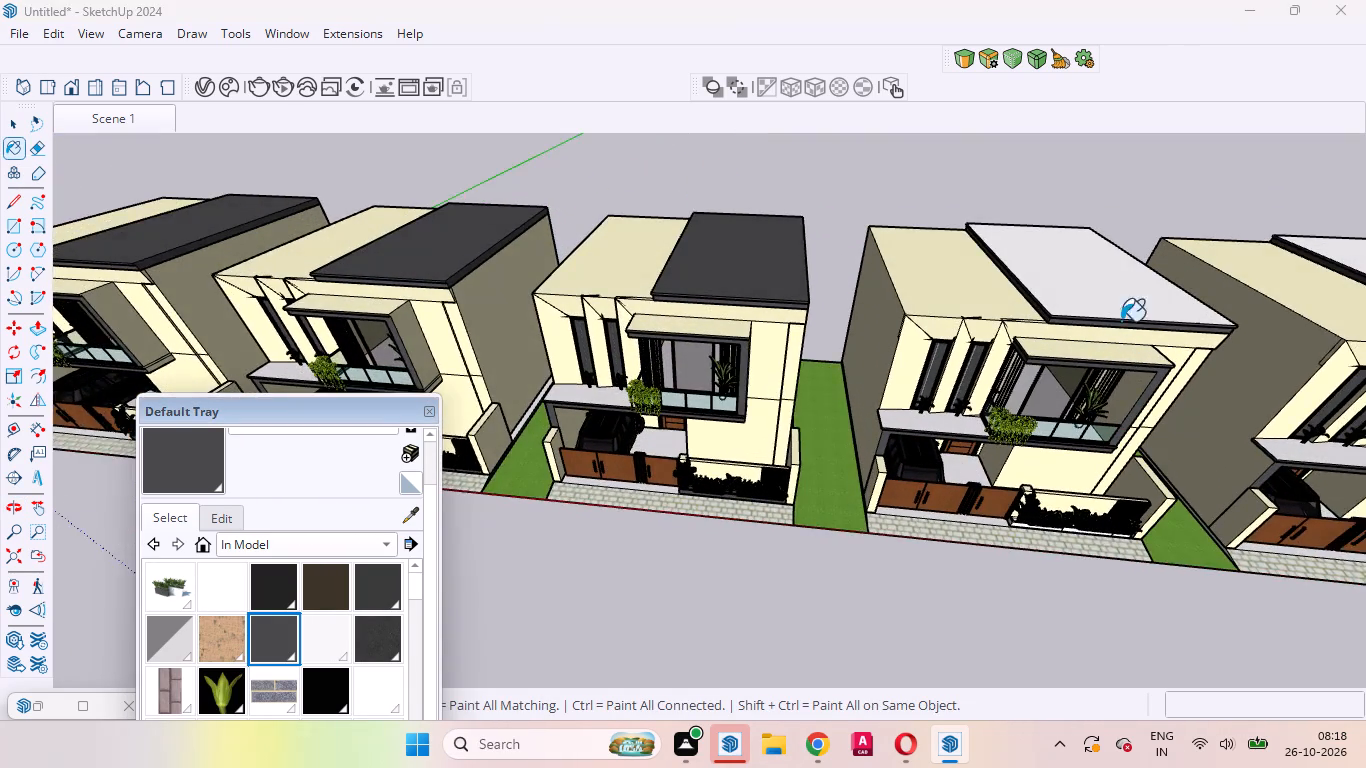
{"action": "scroll", "coordinate": [1121, 313], "scroll_direction": "up", "scroll_amount": 4}
{"action": "left_click", "coordinate": [1121, 303]}
Paint the top of the fifth house's roof slab with the same dark grey material.
{"action": "scroll", "coordinate": [927, 307], "scroll_direction": "down", "scroll_amount": 6}
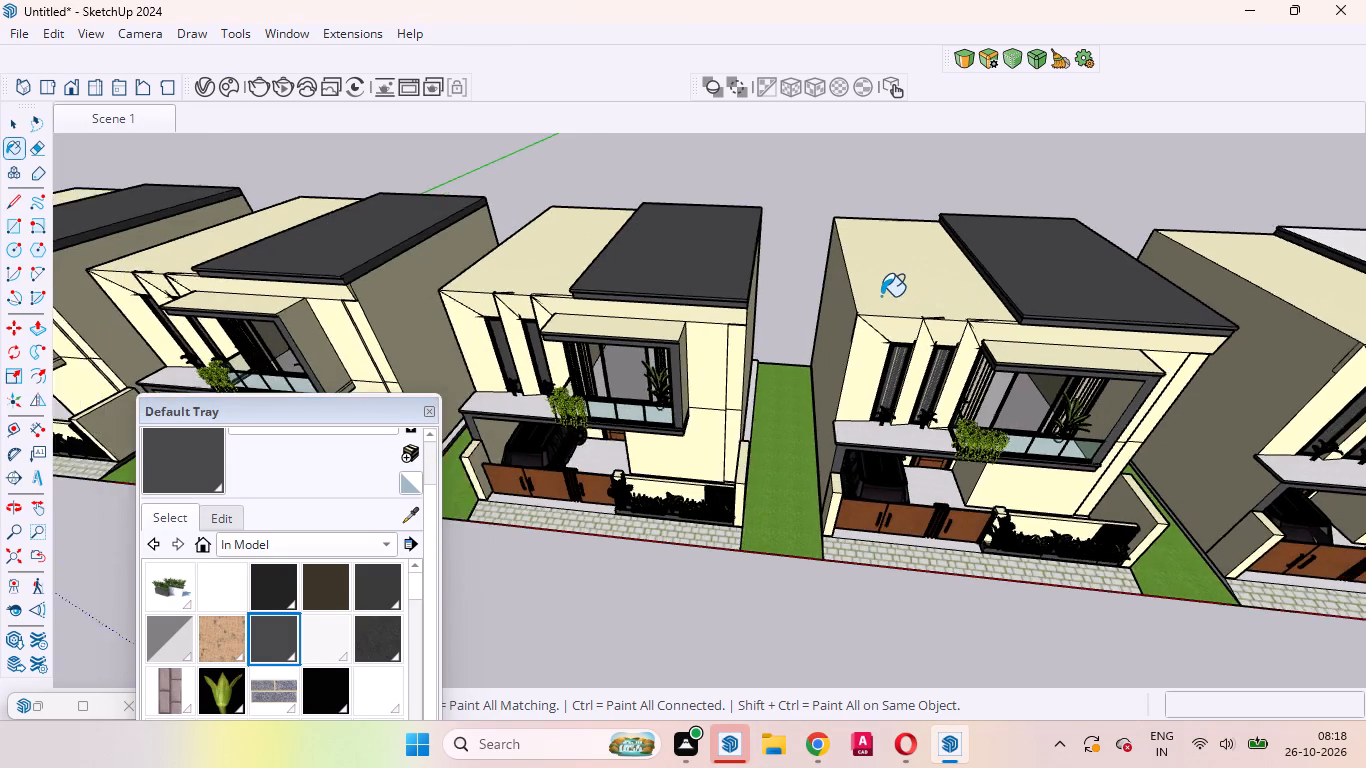
{"action": "scroll", "coordinate": [881, 296], "scroll_direction": "down", "scroll_amount": 6}
{"action": "scroll", "coordinate": [1157, 294], "scroll_direction": "up", "scroll_amount": 4}
{"action": "left_click", "coordinate": [1177, 301]}
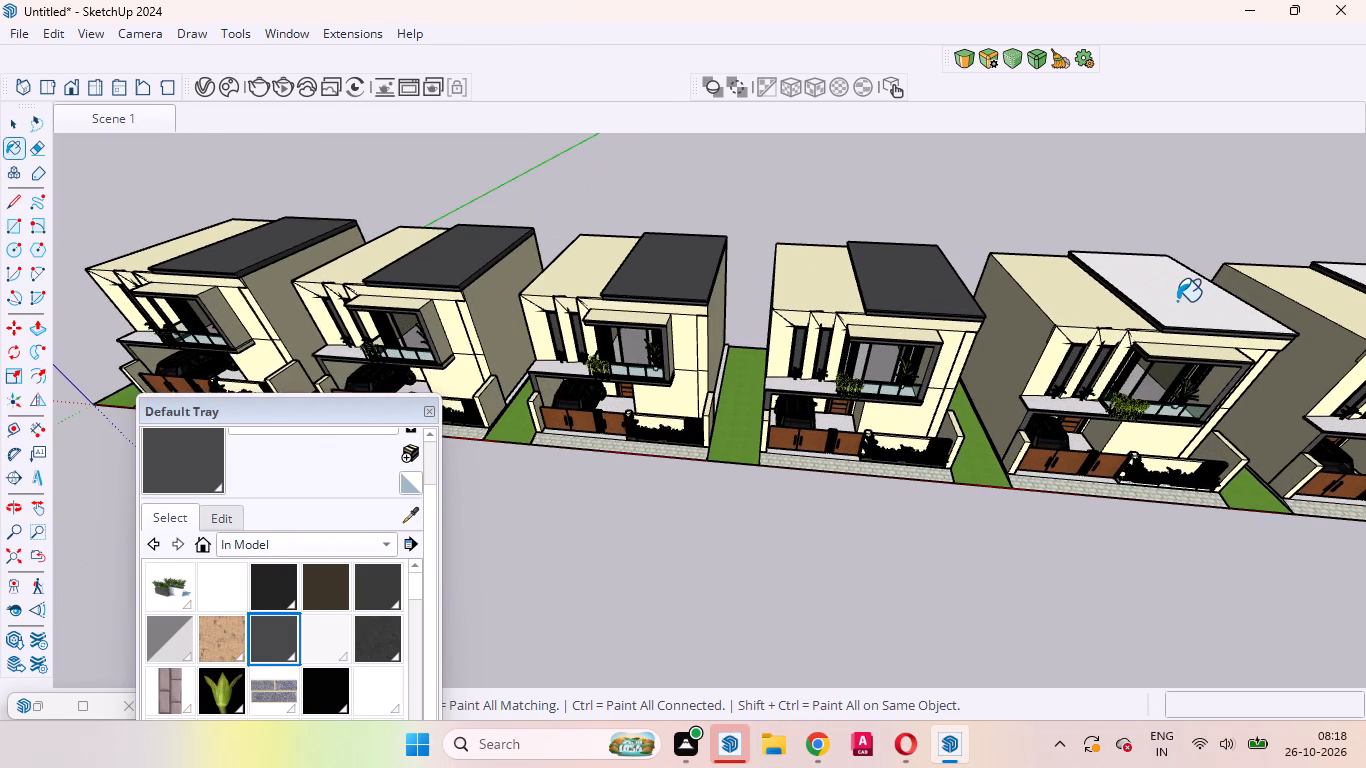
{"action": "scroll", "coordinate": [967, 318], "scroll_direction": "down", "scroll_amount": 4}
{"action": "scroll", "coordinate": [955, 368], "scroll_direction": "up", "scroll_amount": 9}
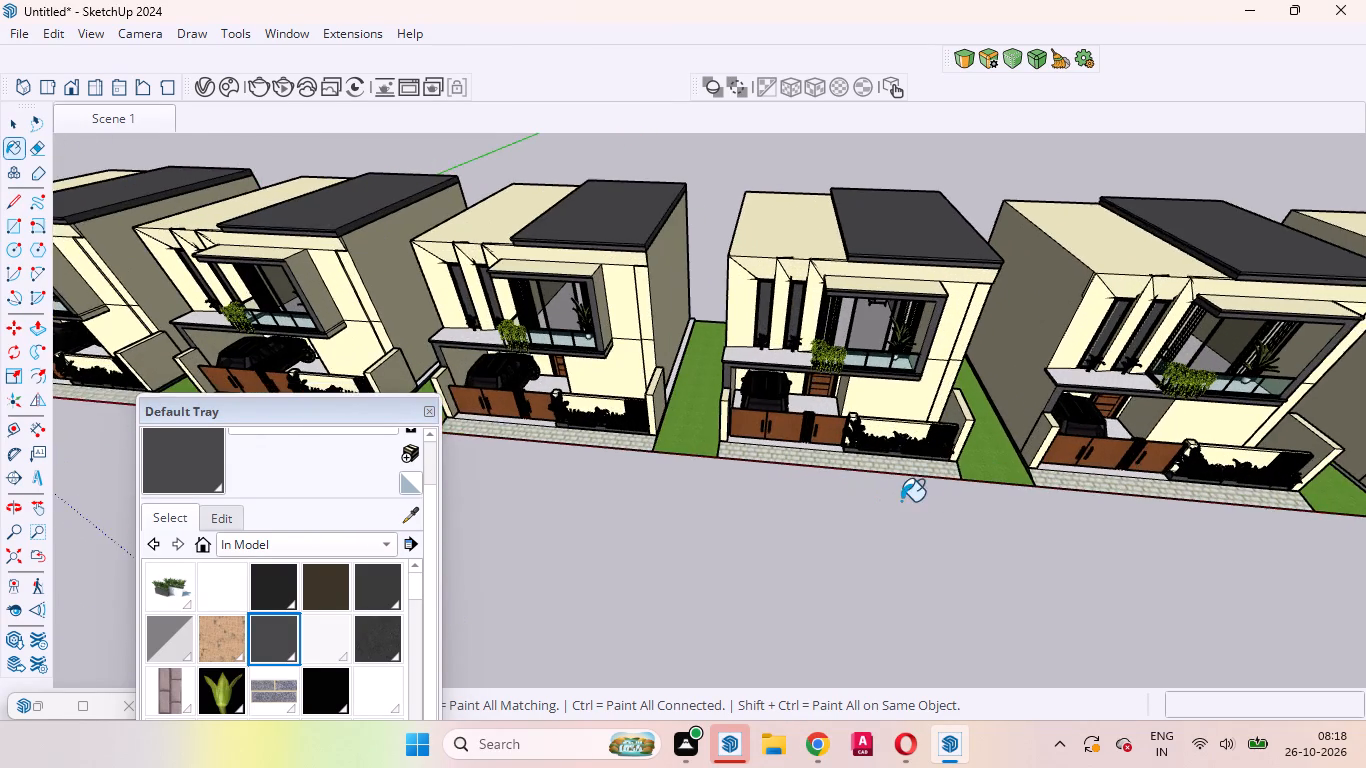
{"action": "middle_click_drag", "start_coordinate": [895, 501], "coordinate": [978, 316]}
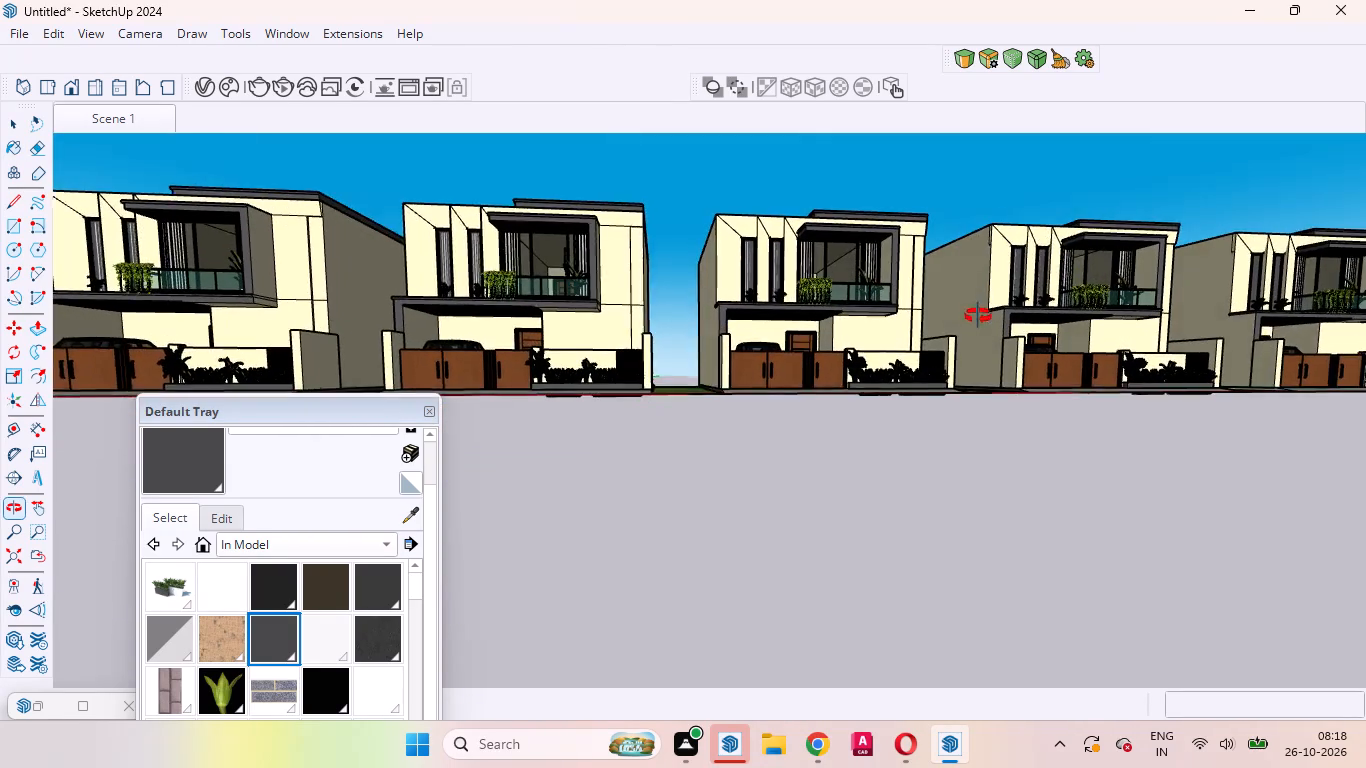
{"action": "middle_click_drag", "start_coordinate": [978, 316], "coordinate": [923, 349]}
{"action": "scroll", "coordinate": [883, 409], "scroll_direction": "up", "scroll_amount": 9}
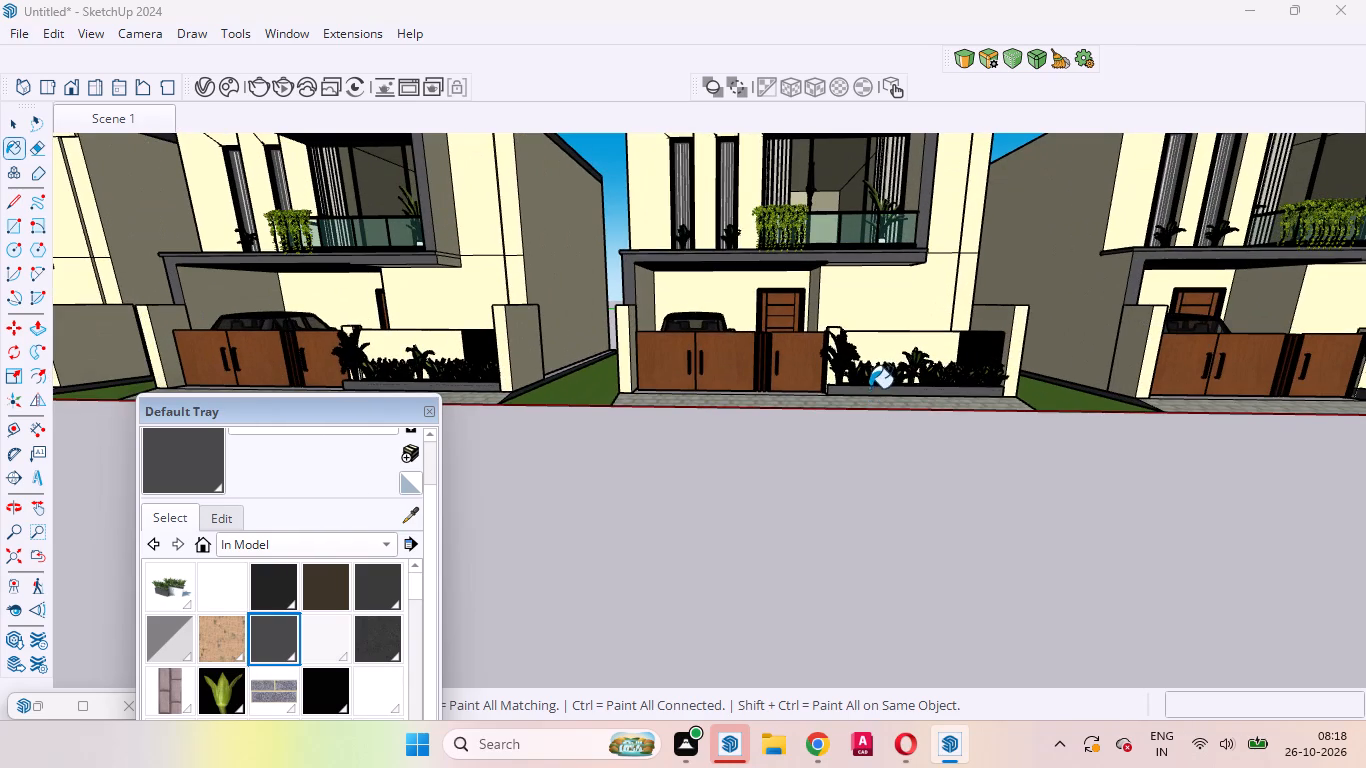
Undo the dark grey roof slab painting on the houses in the row.
{"action": "scroll", "coordinate": [906, 446], "scroll_direction": "down", "scroll_amount": 7}
{"action": "scroll", "coordinate": [1000, 466], "scroll_direction": "down", "scroll_amount": 2}
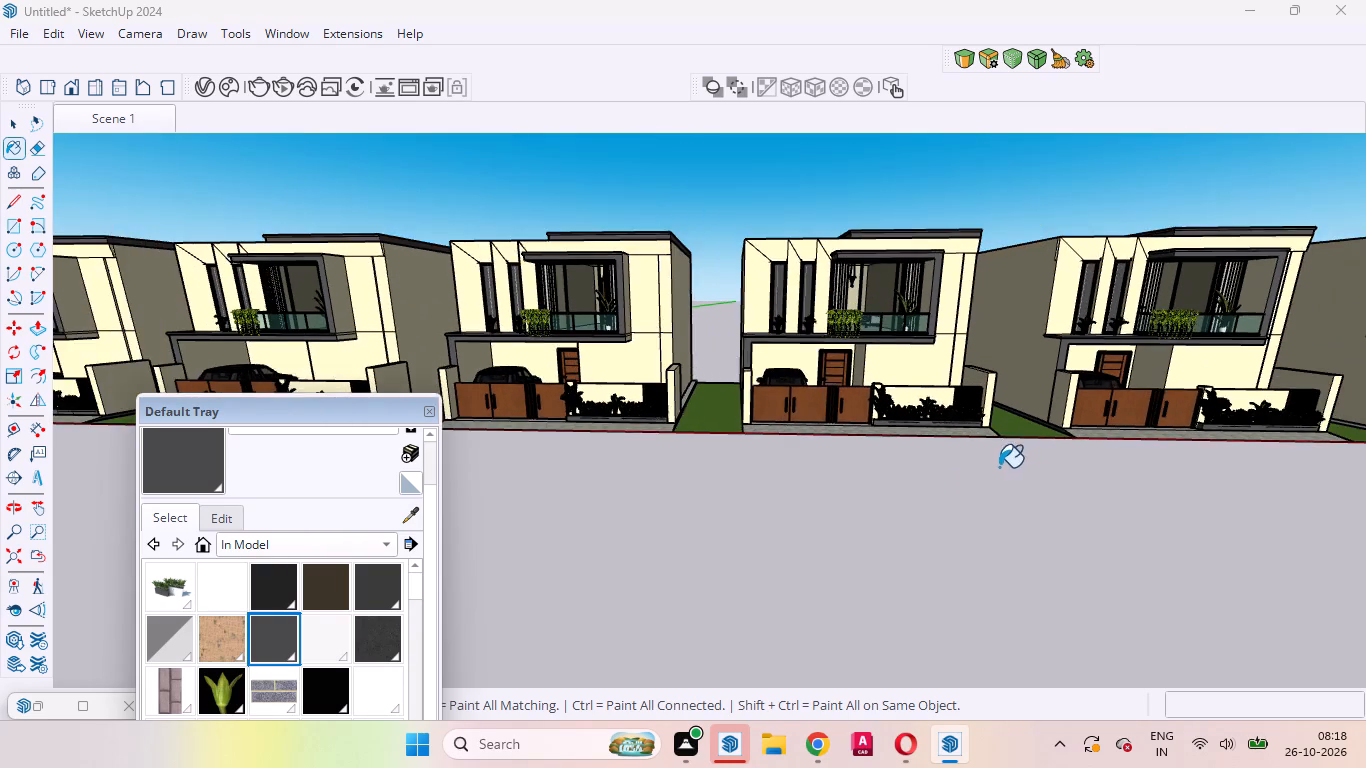
{"action": "scroll", "coordinate": [999, 467], "scroll_direction": "down", "scroll_amount": 3}
{"action": "key", "text": "ctrl+z"}
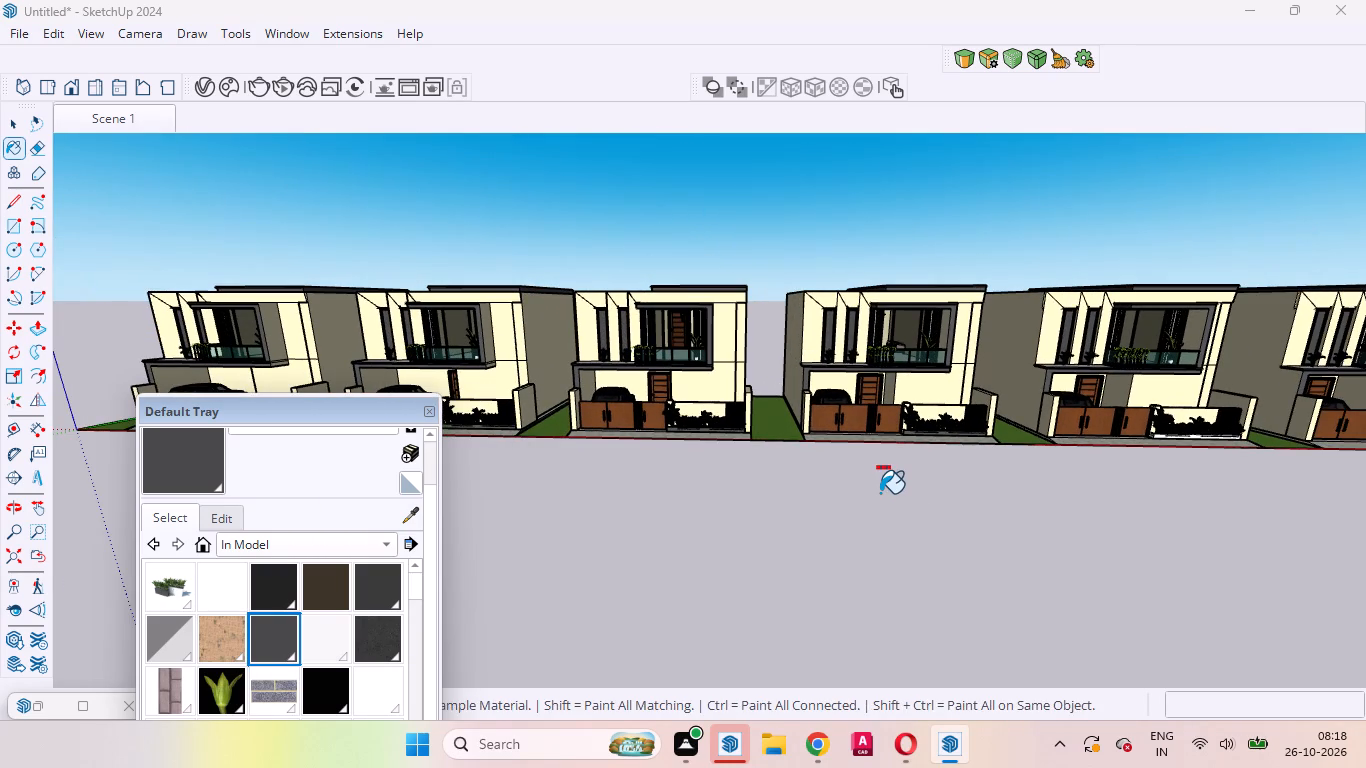
{"action": "key", "text": "ctrl+z"}
{"action": "key", "text": "ctrl+z"}
{"action": "key", "text": "z"}
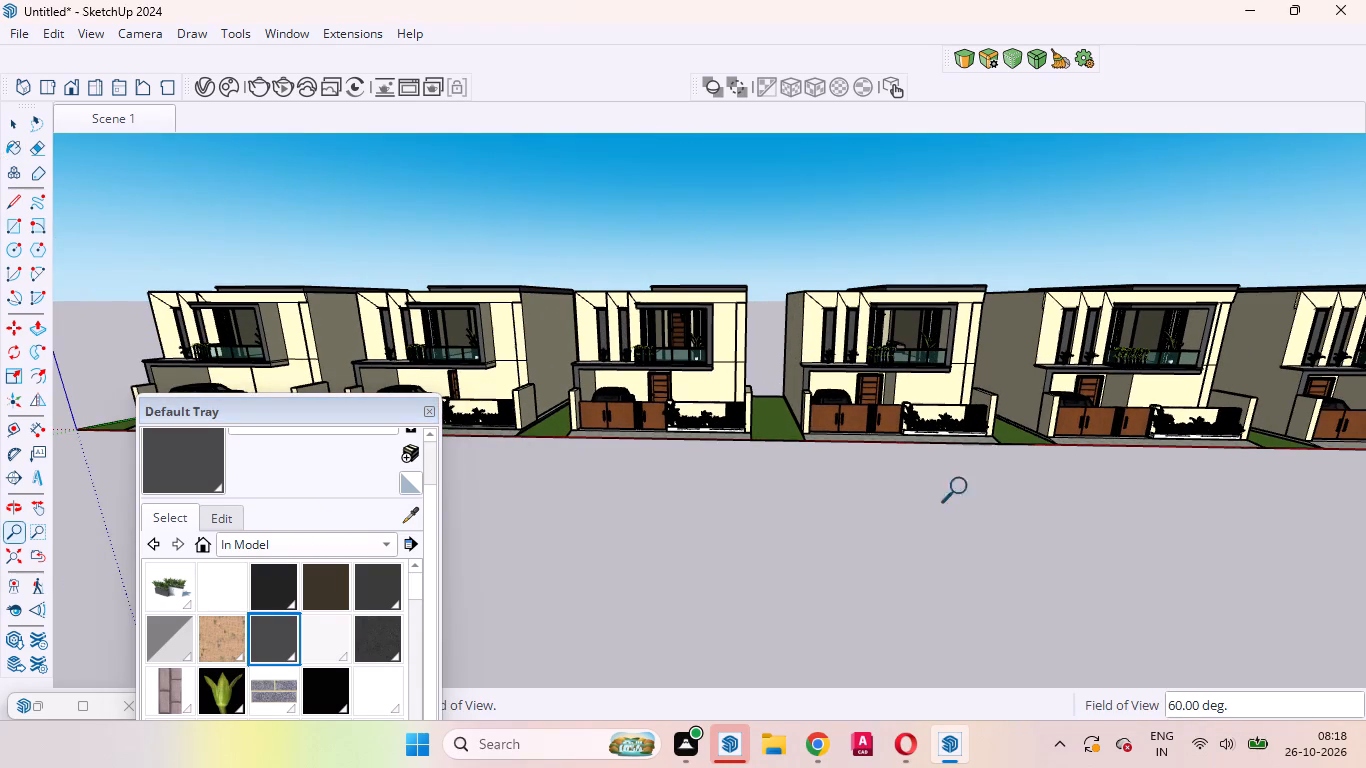
{"action": "scroll", "coordinate": [1006, 487], "scroll_direction": "down", "scroll_amount": 9}
{"action": "key", "text": "ctrl+z"}
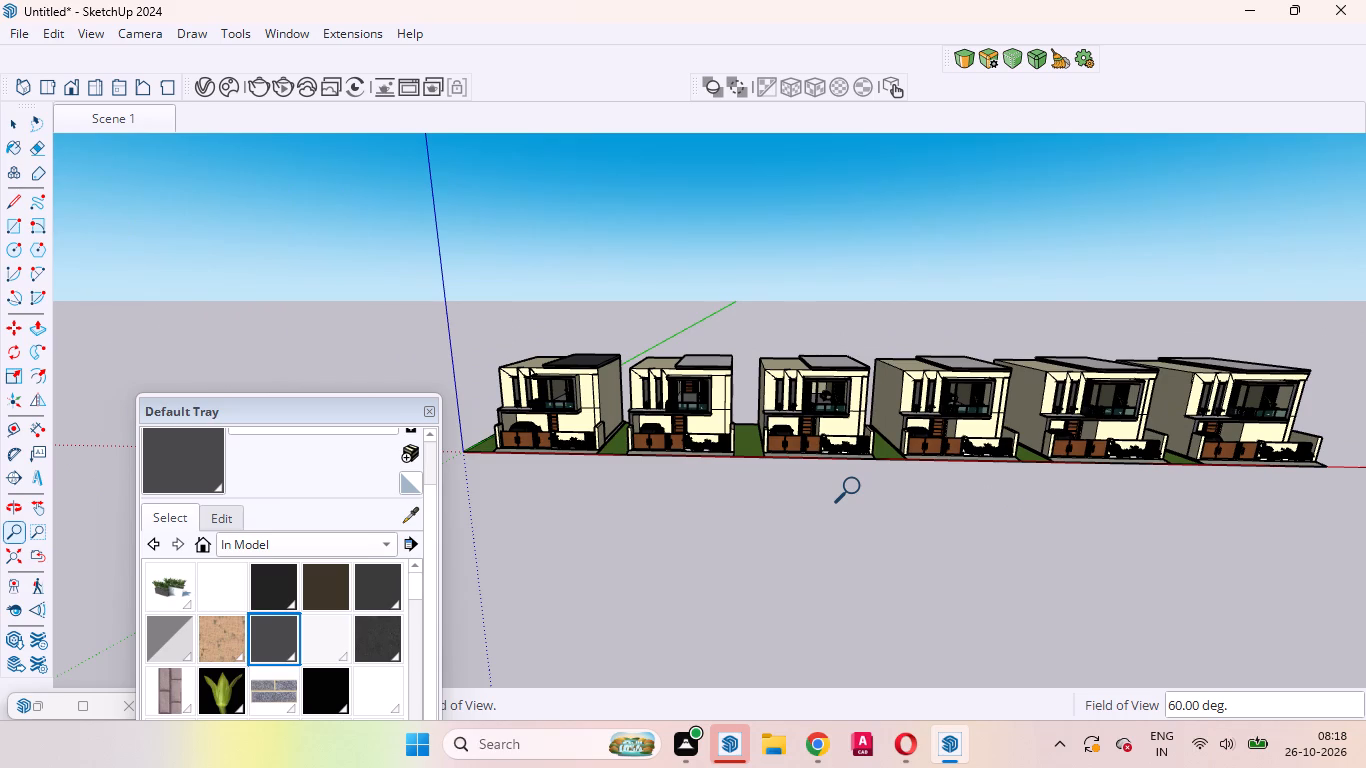
{"action": "key", "text": "ctrl+z"}
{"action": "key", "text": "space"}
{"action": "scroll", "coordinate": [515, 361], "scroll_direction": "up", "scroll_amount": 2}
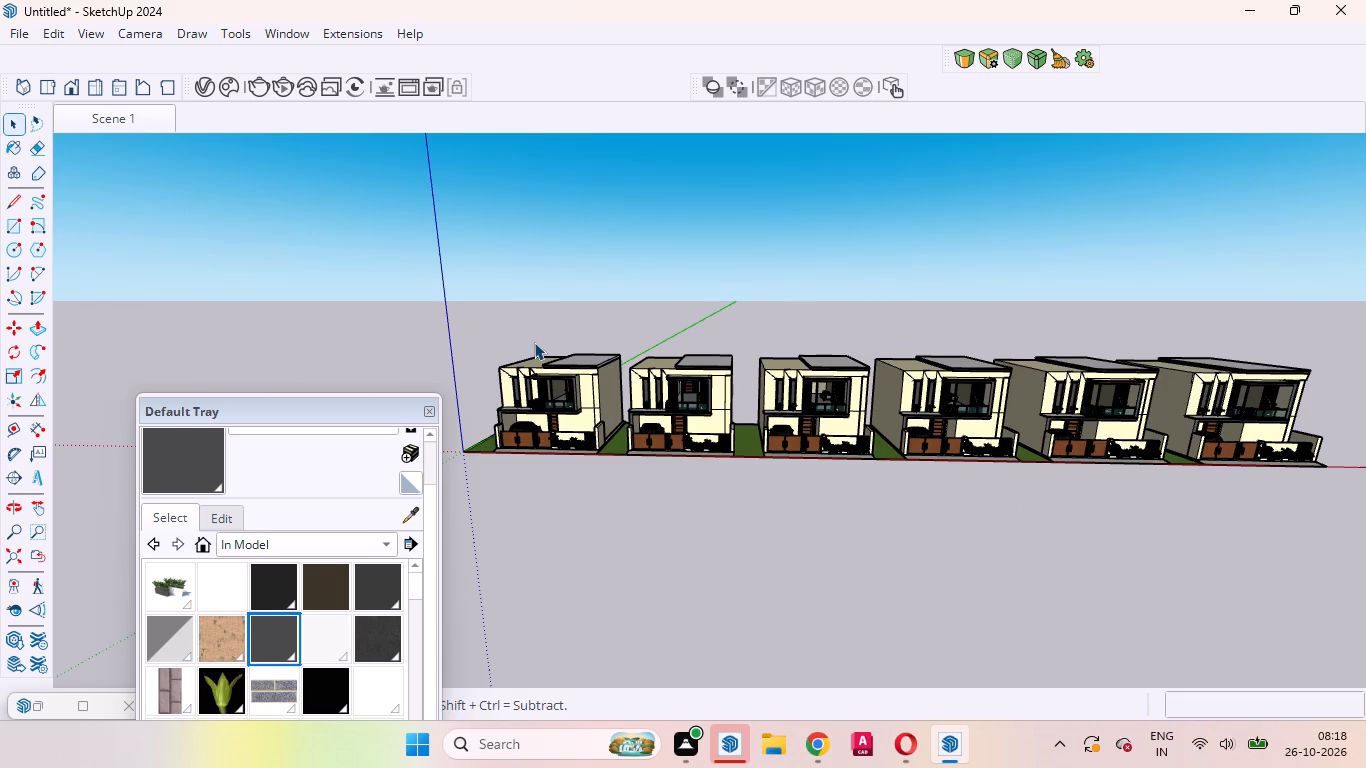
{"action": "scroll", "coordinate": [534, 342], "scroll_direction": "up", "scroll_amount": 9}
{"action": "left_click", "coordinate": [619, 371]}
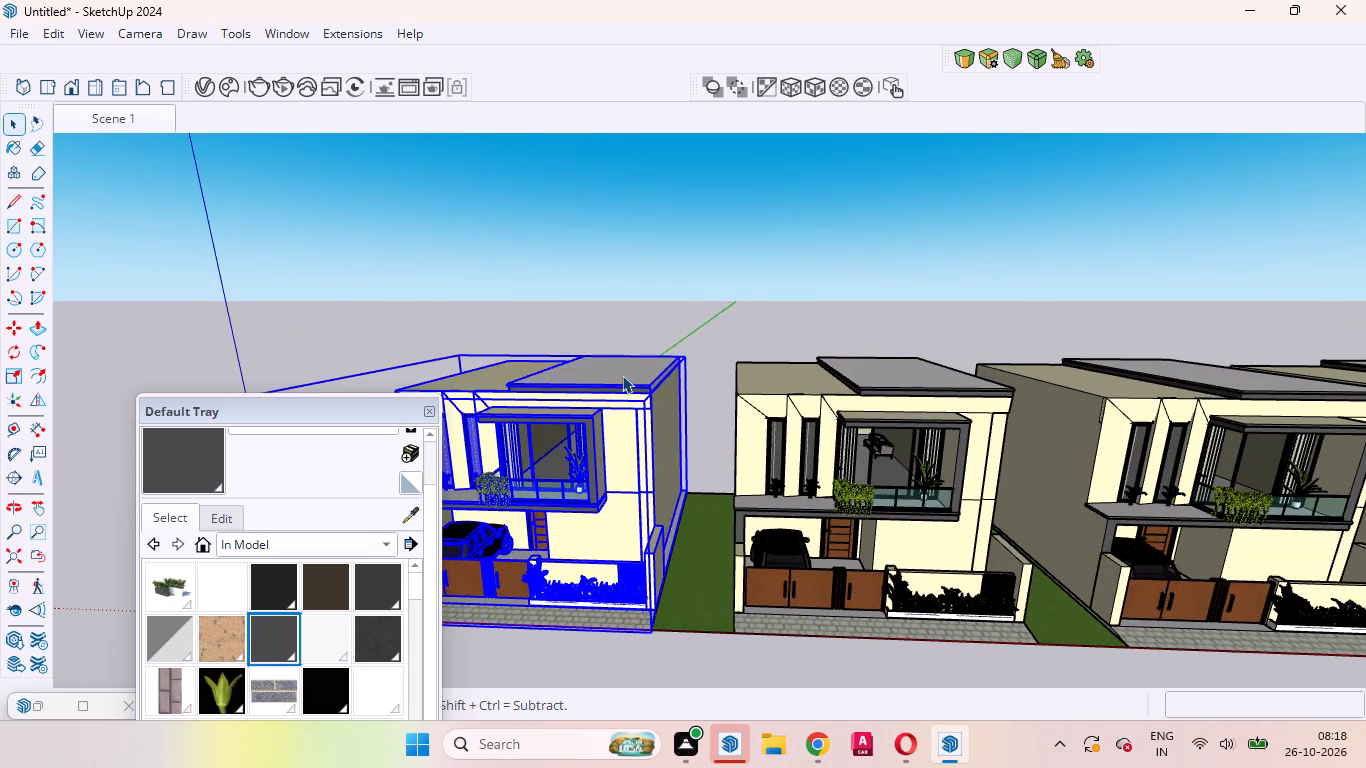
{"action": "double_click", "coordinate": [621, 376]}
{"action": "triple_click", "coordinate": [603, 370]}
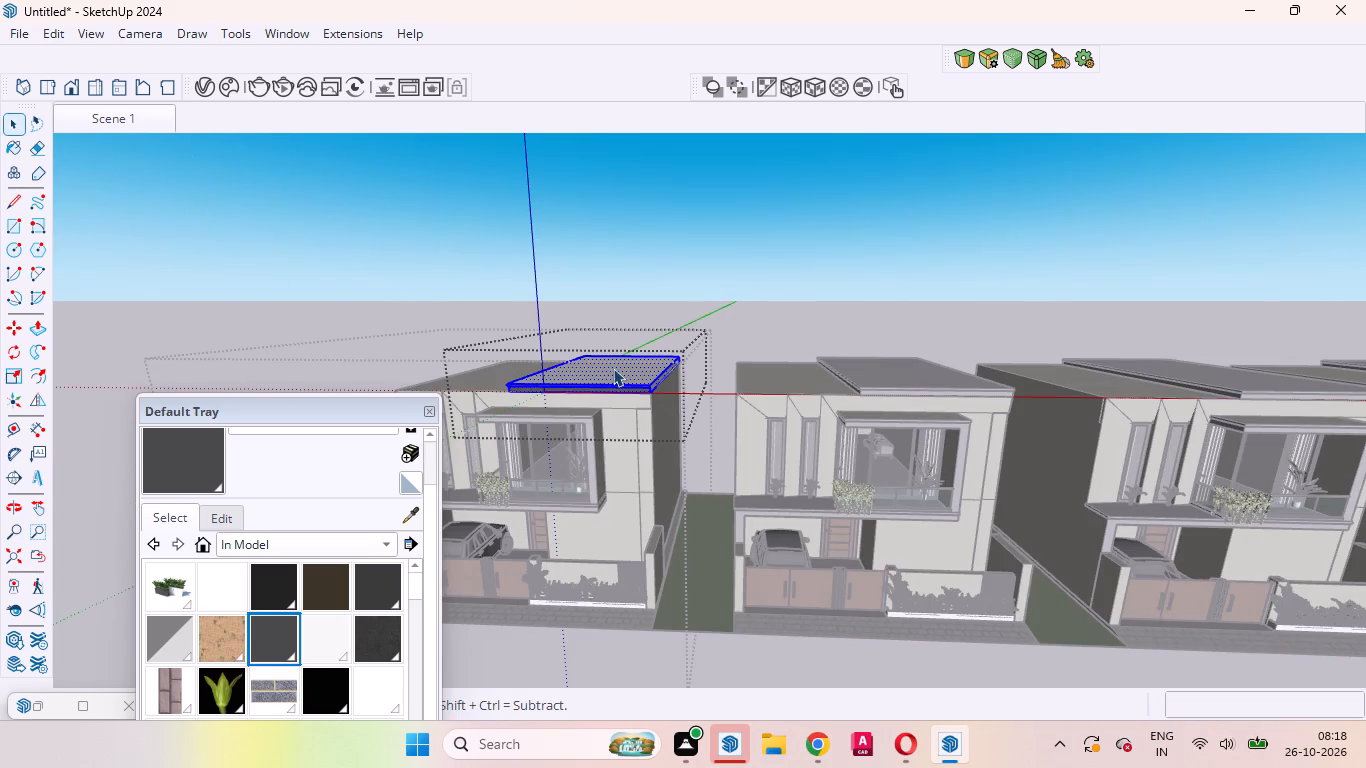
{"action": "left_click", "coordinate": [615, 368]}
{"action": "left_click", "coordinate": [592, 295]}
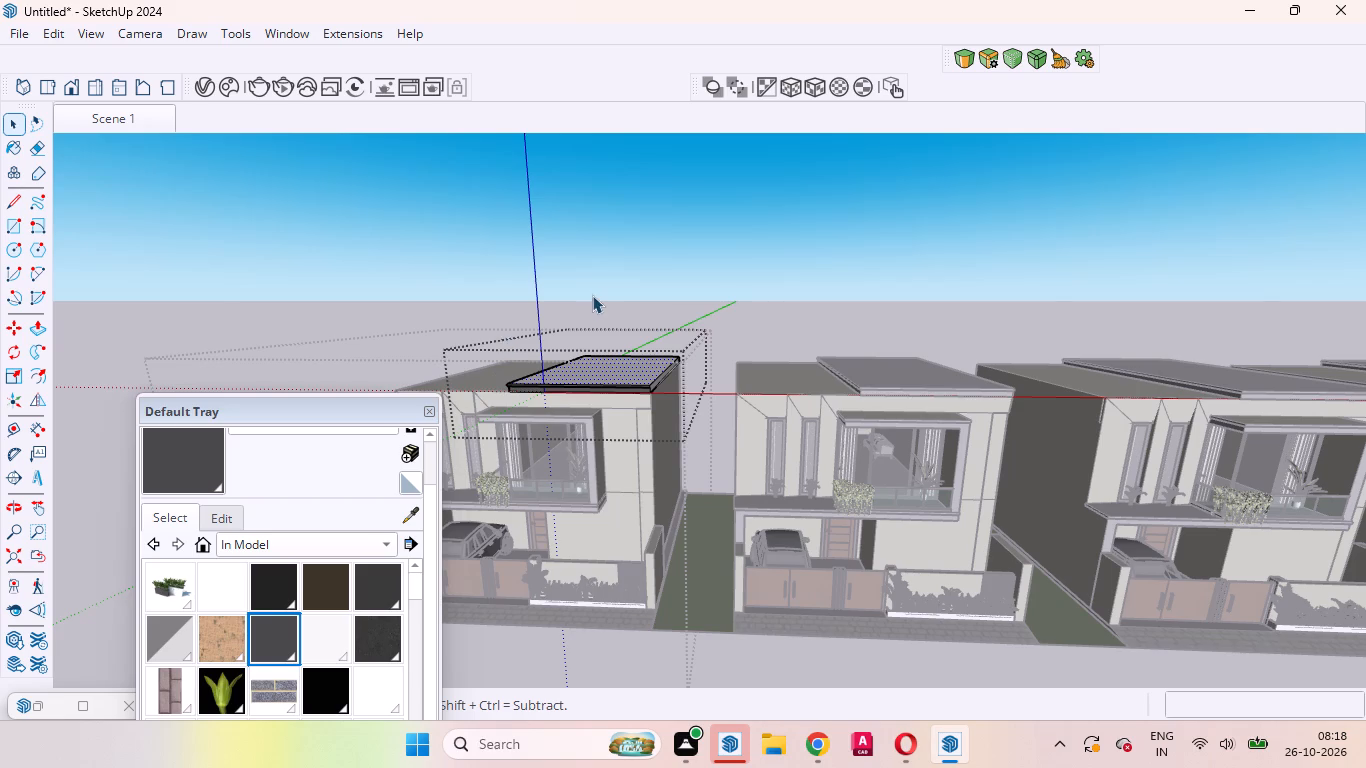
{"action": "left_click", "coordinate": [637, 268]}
Convert the first house's group into a component, replacing the selection and keeping the default definition name.
{"action": "left_click", "coordinate": [627, 439]}
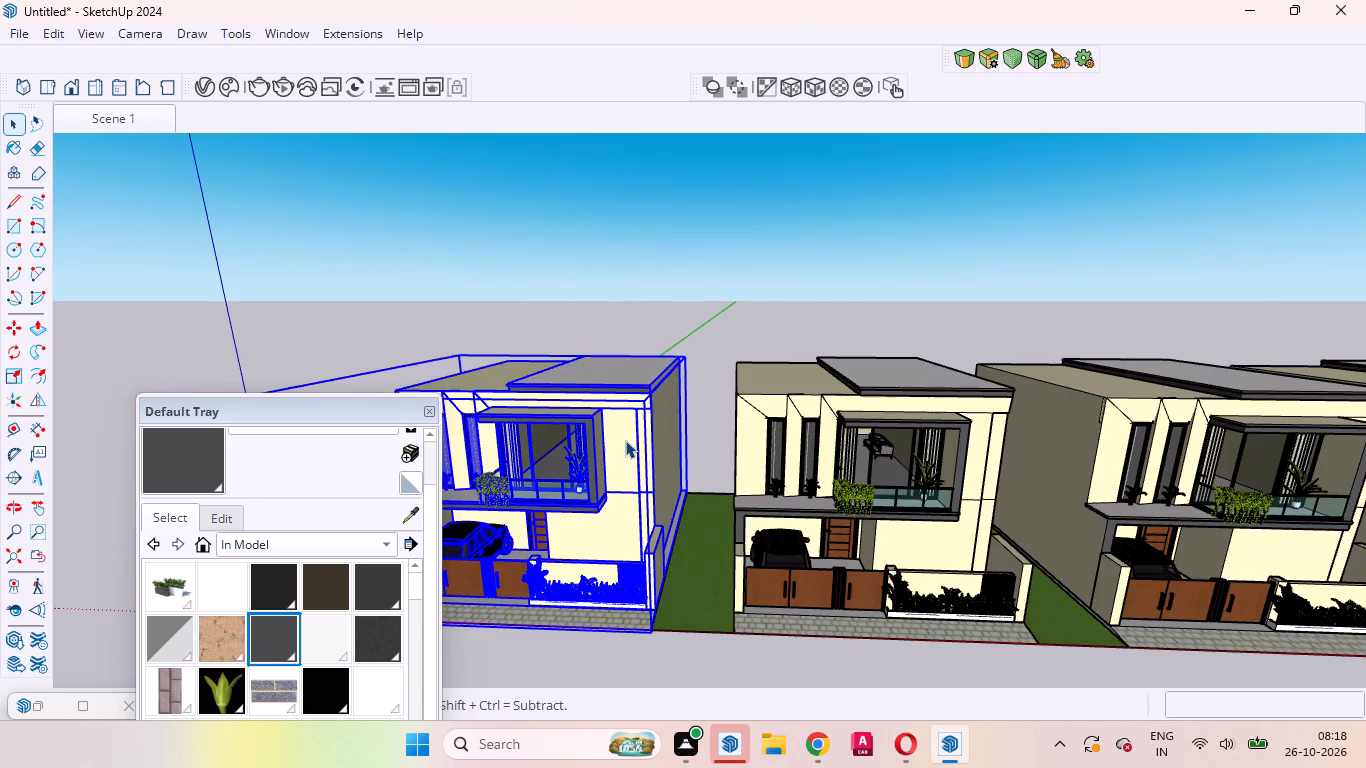
{"action": "right_click", "coordinate": [624, 438]}
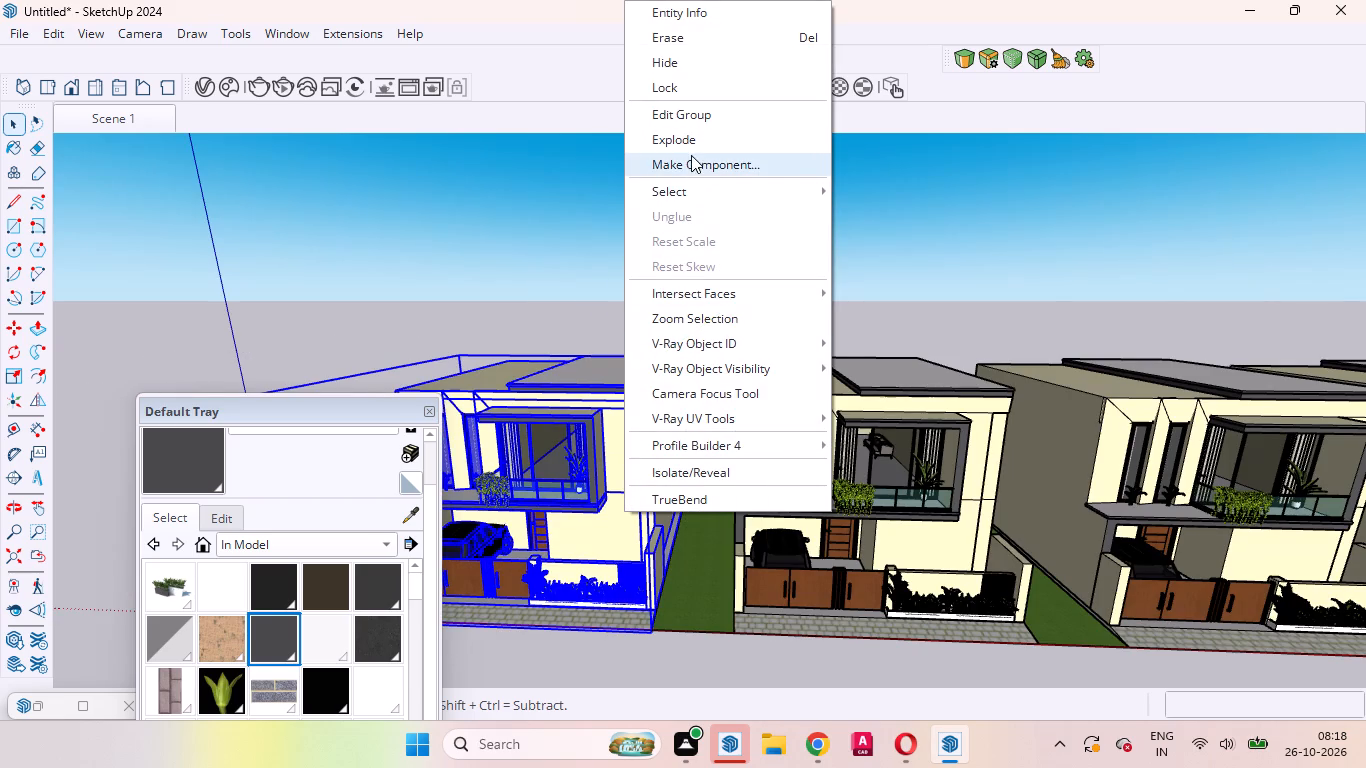
{"action": "left_click", "coordinate": [693, 158]}
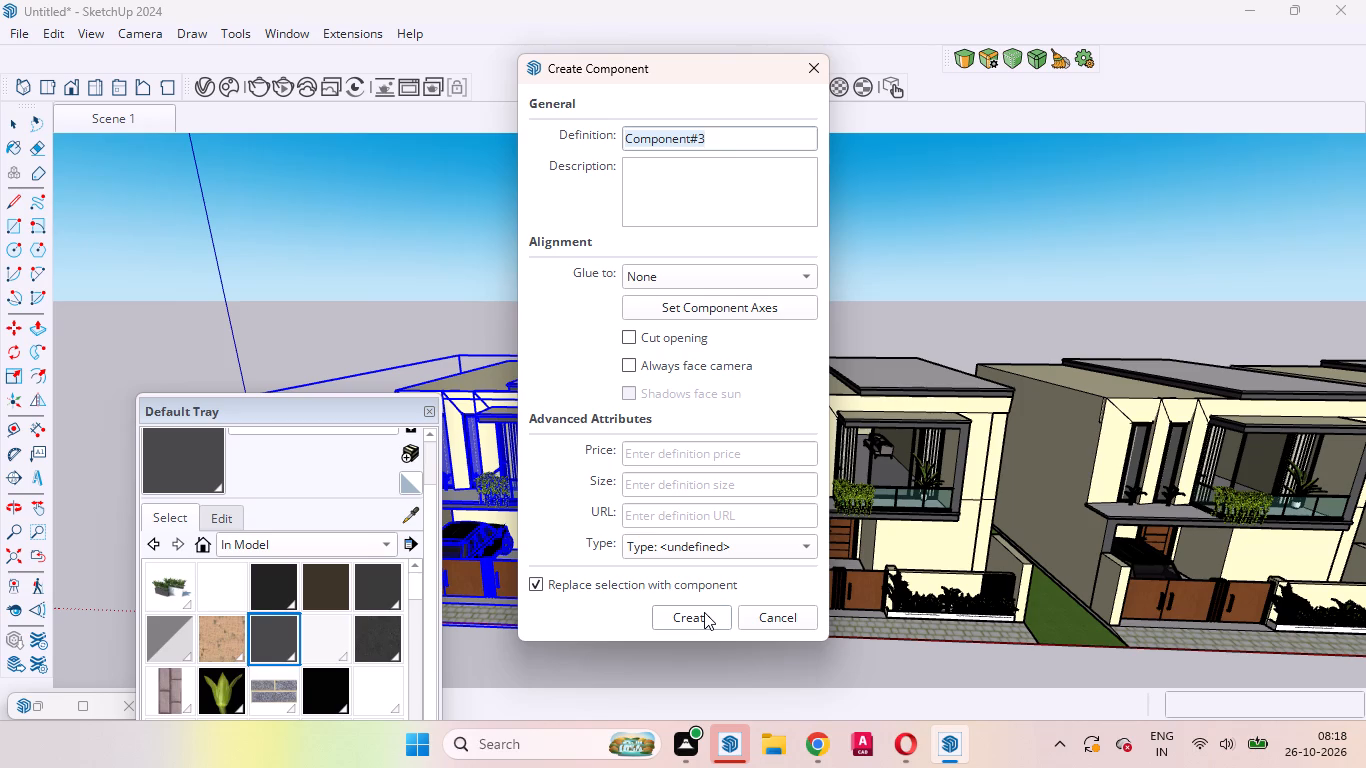
{"action": "left_click", "coordinate": [704, 612]}
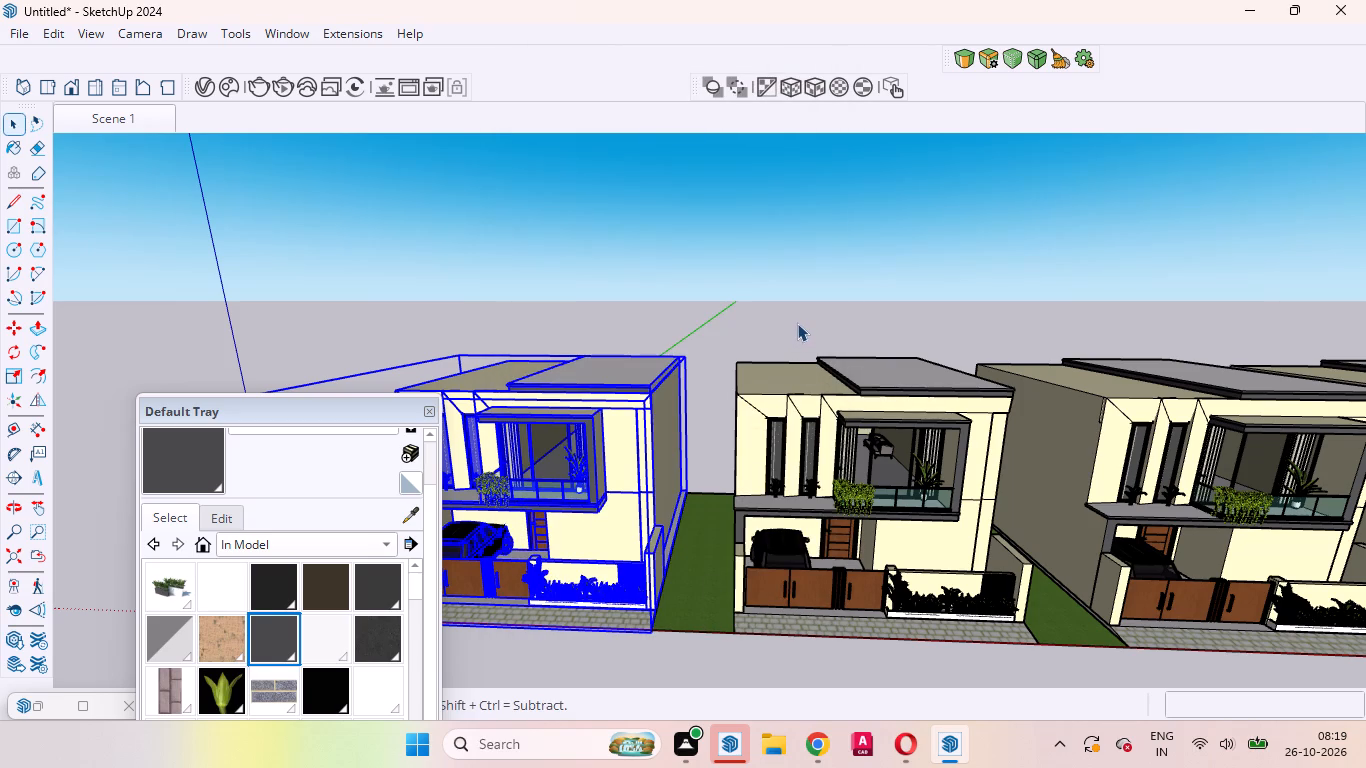
{"action": "left_click", "coordinate": [728, 304]}
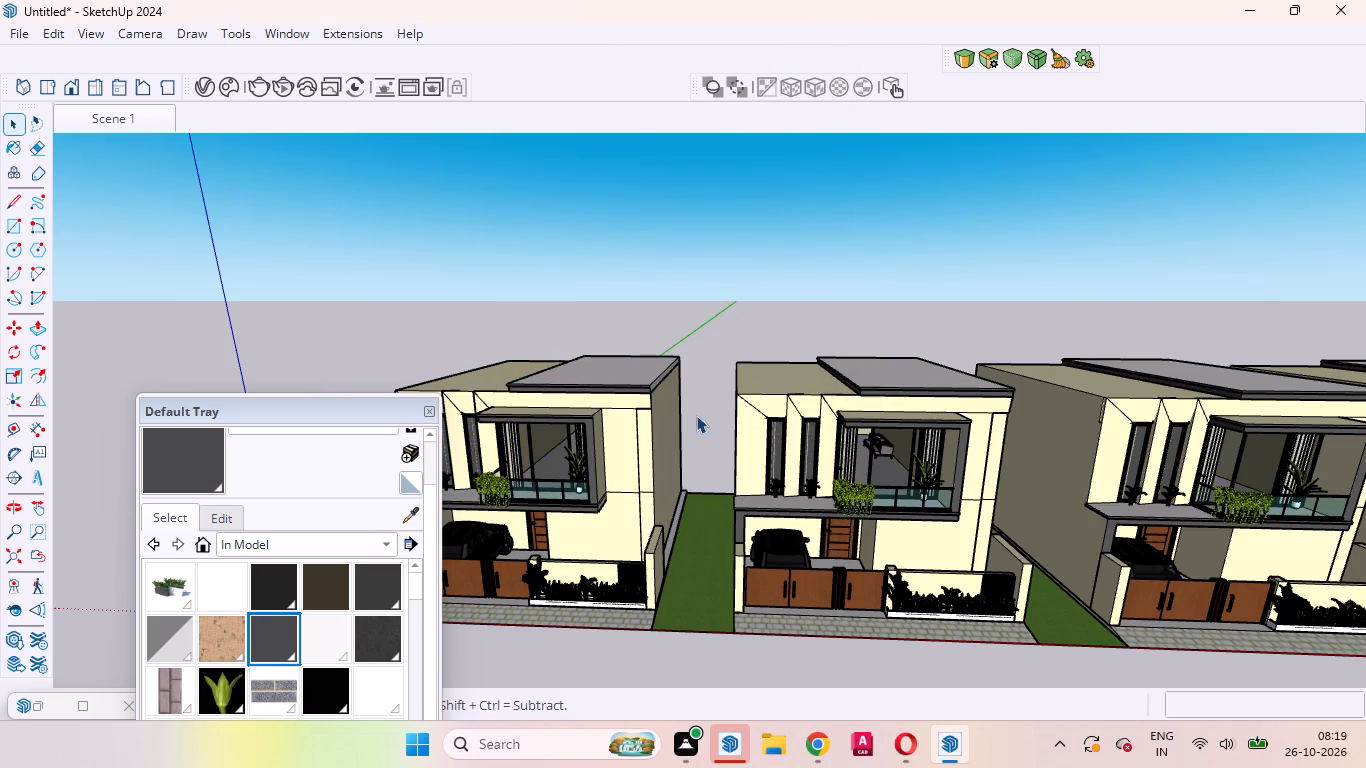
Paint the top face of the first house's roof slab with the current dark grey material, inside its nested group.
{"action": "left_click", "coordinate": [620, 369]}
{"action": "double_click", "coordinate": [620, 369]}
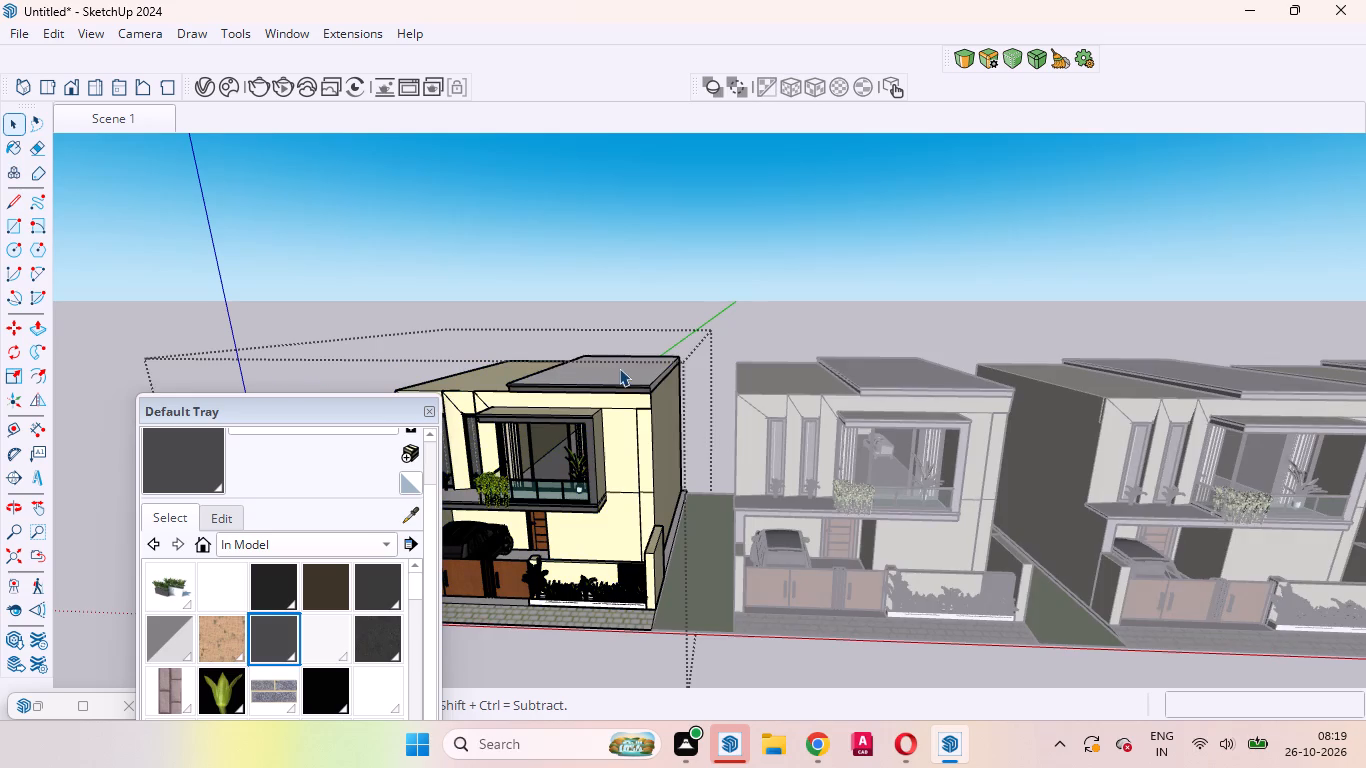
{"action": "left_click", "coordinate": [618, 367]}
{"action": "double_click", "coordinate": [618, 366]}
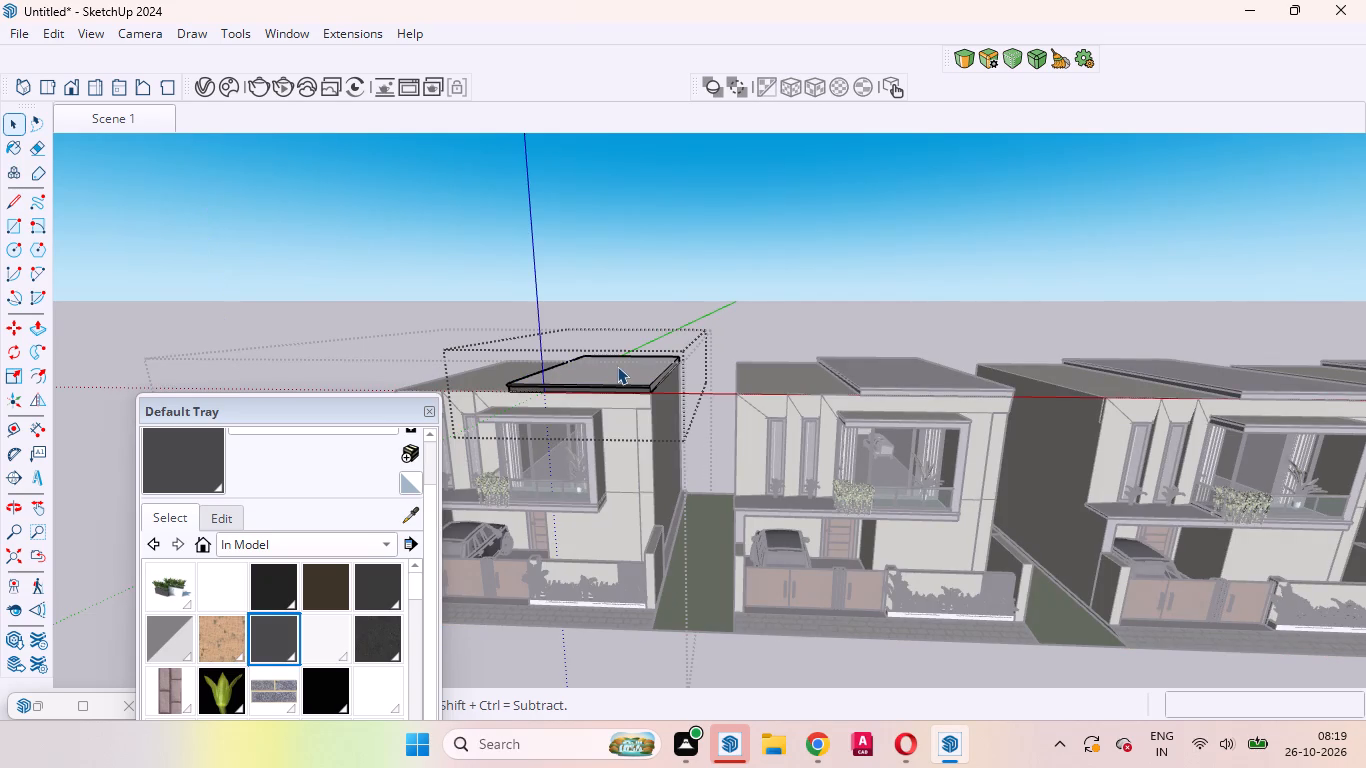
{"action": "left_click", "coordinate": [617, 366]}
{"action": "left_click", "coordinate": [178, 464]}
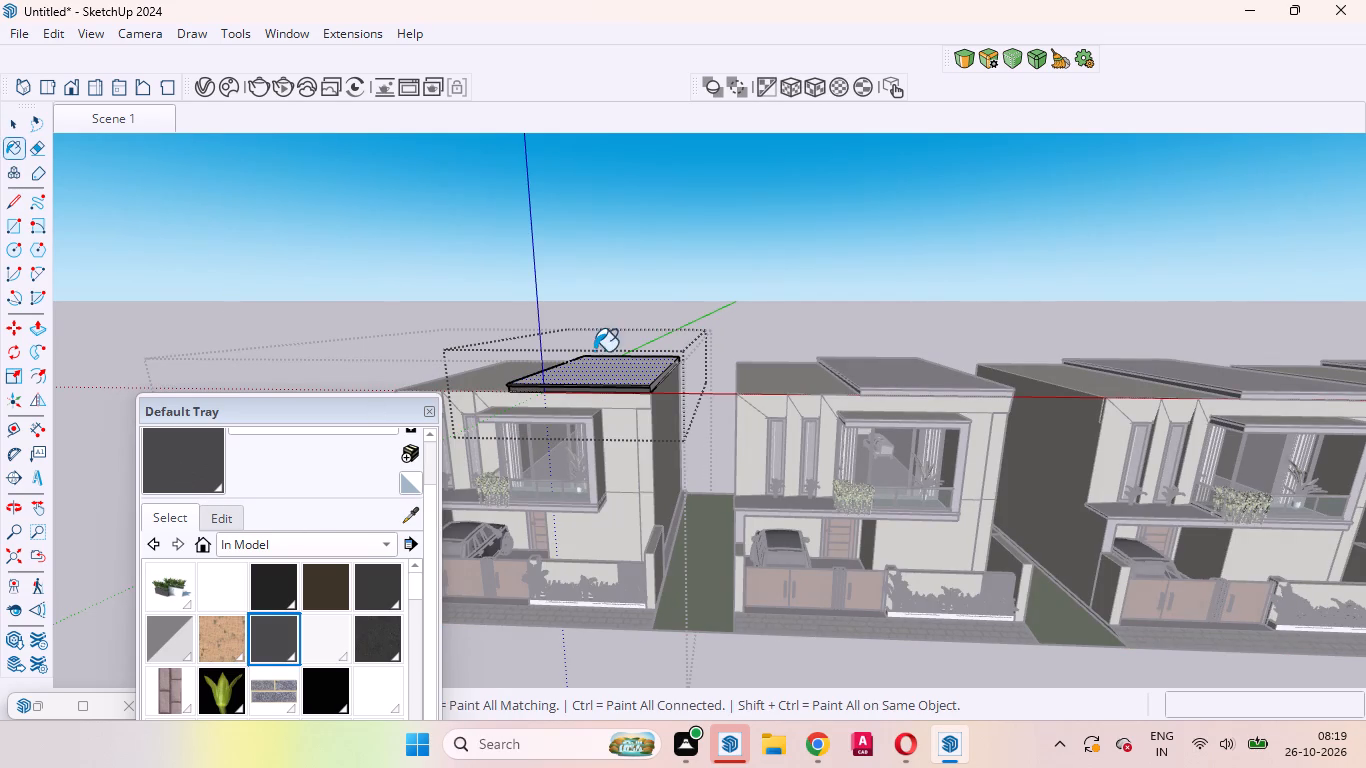
{"action": "left_click", "coordinate": [607, 362]}
{"action": "key", "text": "space"}
{"action": "left_click", "coordinate": [729, 306]}
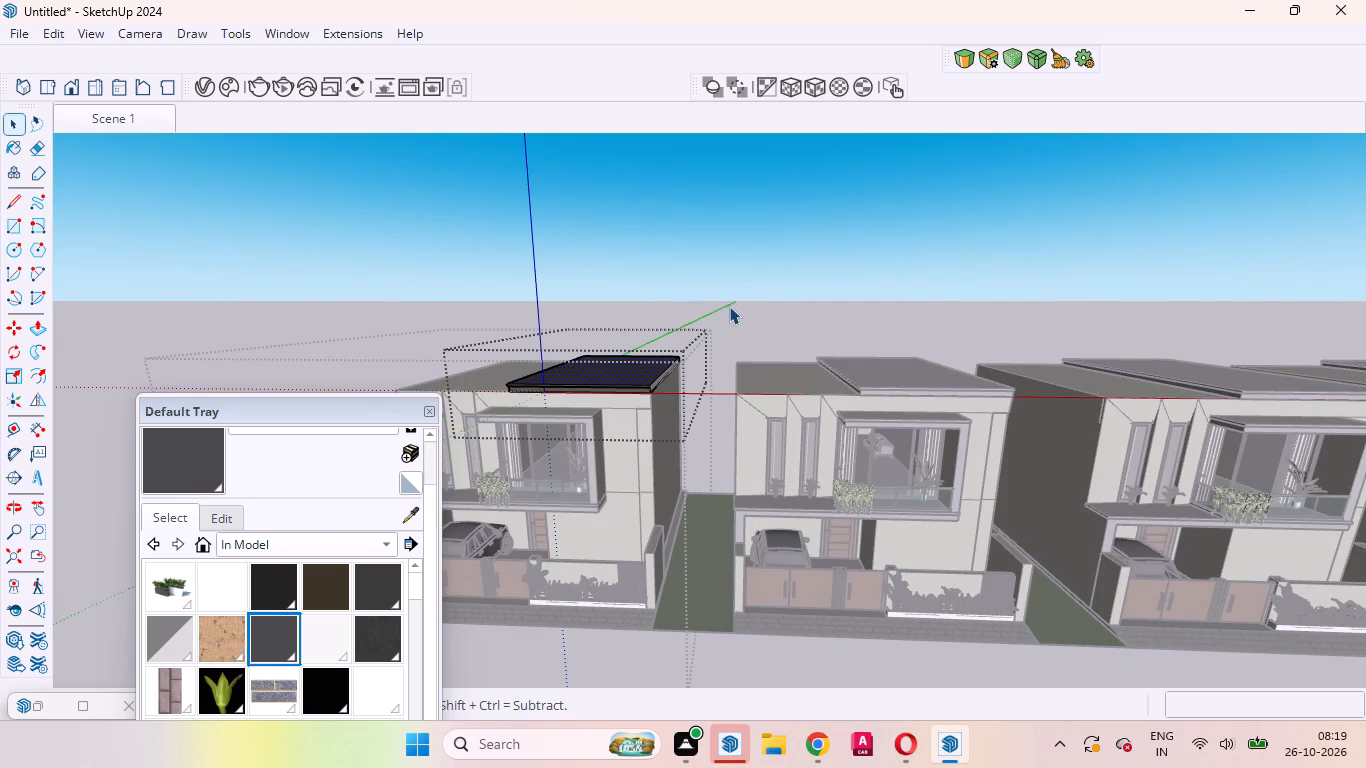
{"action": "left_click", "coordinate": [730, 307]}
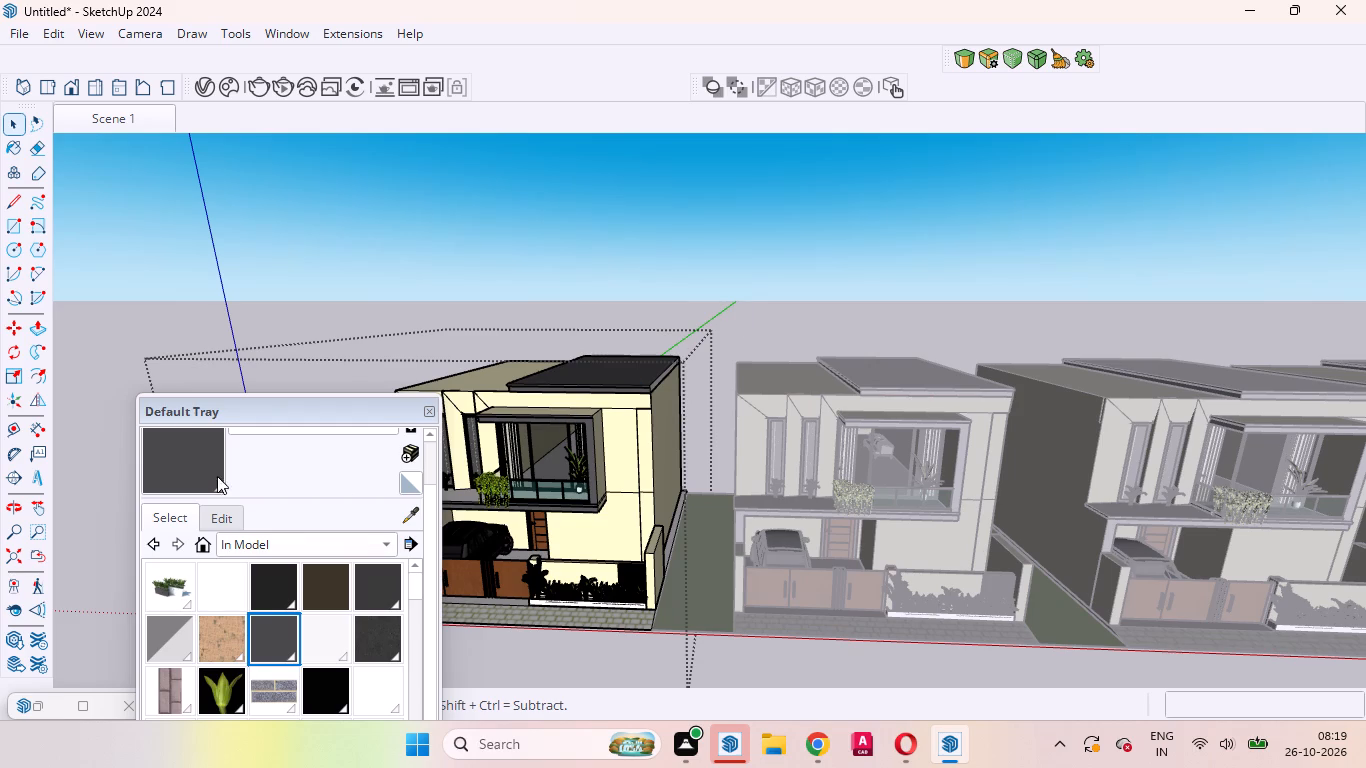
Apply the same dark grey material to the outer side edge of the first house's roof slab.
{"action": "left_click", "coordinate": [159, 464]}
{"action": "scroll", "coordinate": [695, 358], "scroll_direction": "up", "scroll_amount": 12}
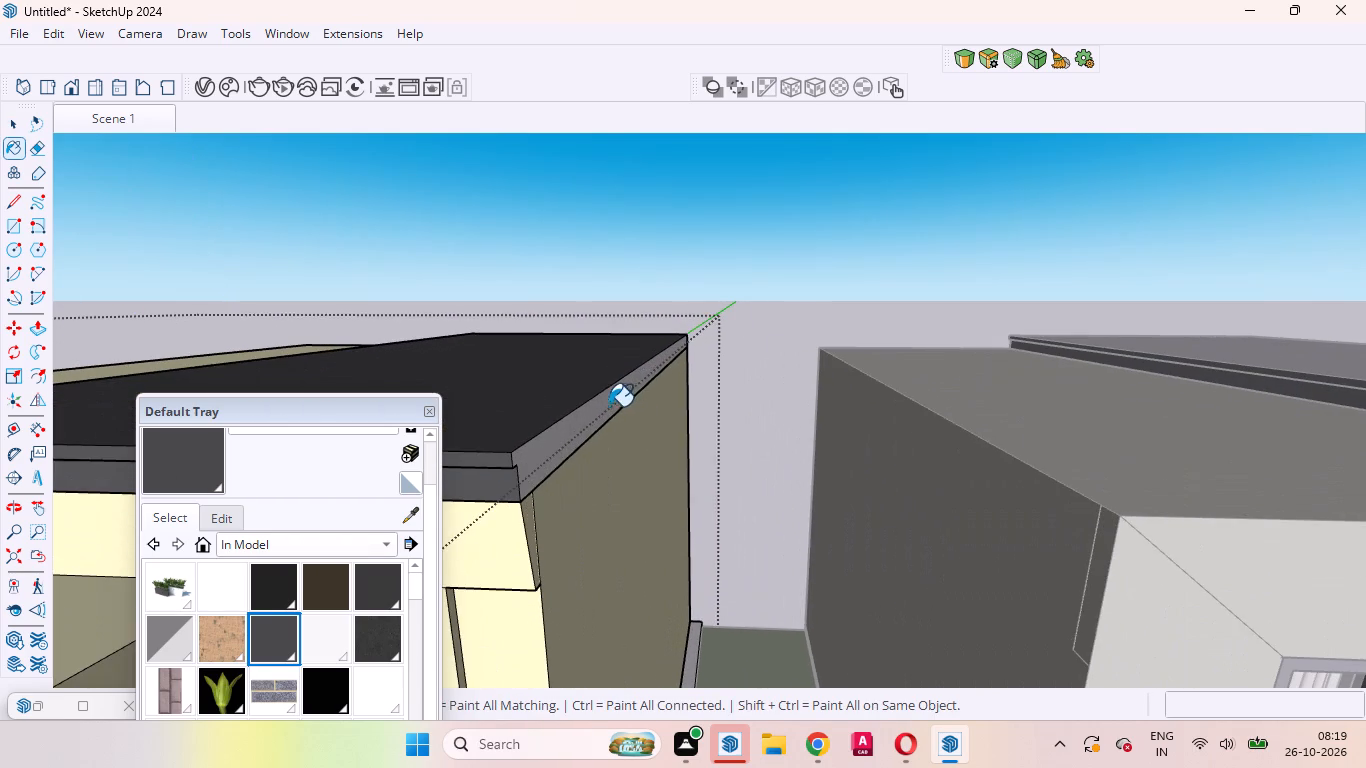
{"action": "left_click", "coordinate": [599, 407]}
{"action": "scroll", "coordinate": [629, 407], "scroll_direction": "down", "scroll_amount": 16}
{"action": "key", "text": "space"}
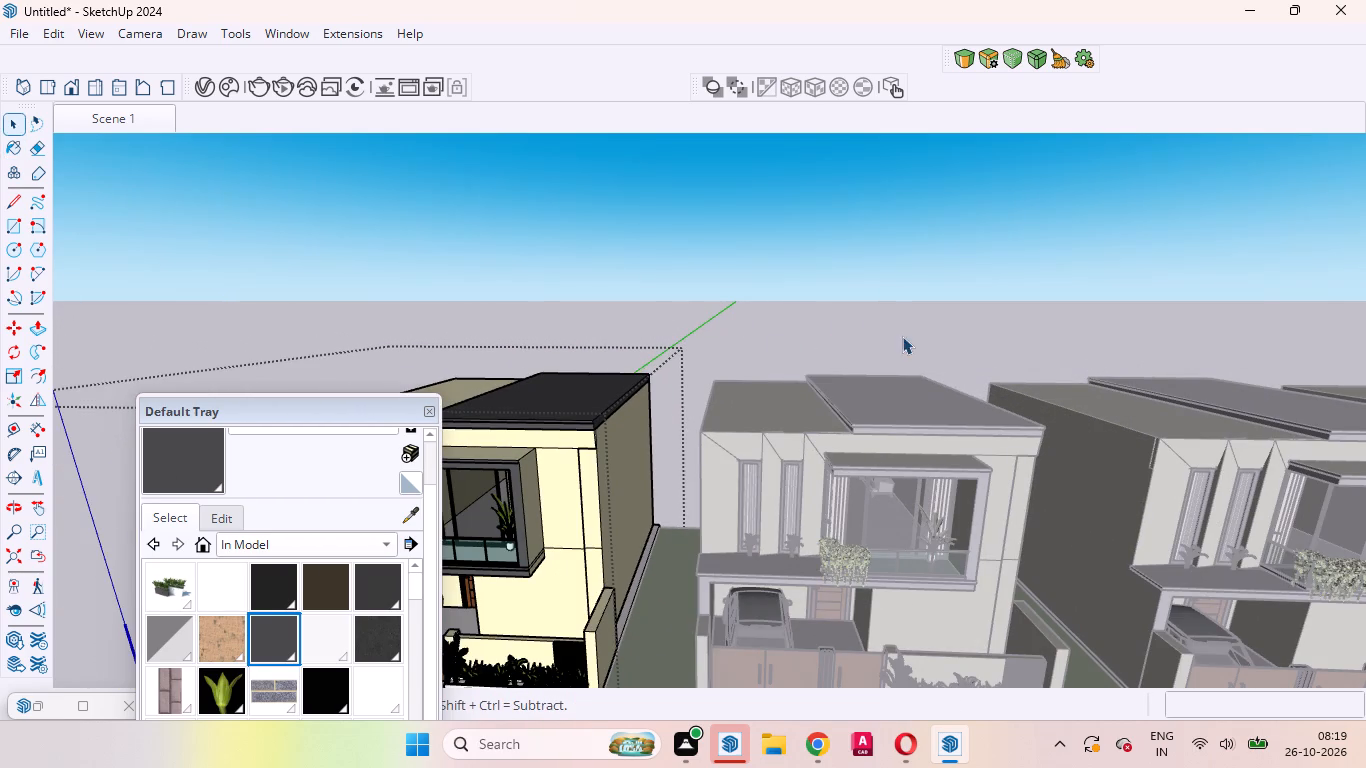
Open the second house's roof slab and paint its top face with the dark grey material.
{"action": "double_click", "coordinate": [911, 381]}
{"action": "left_click", "coordinate": [912, 392]}
{"action": "triple_click", "coordinate": [912, 397]}
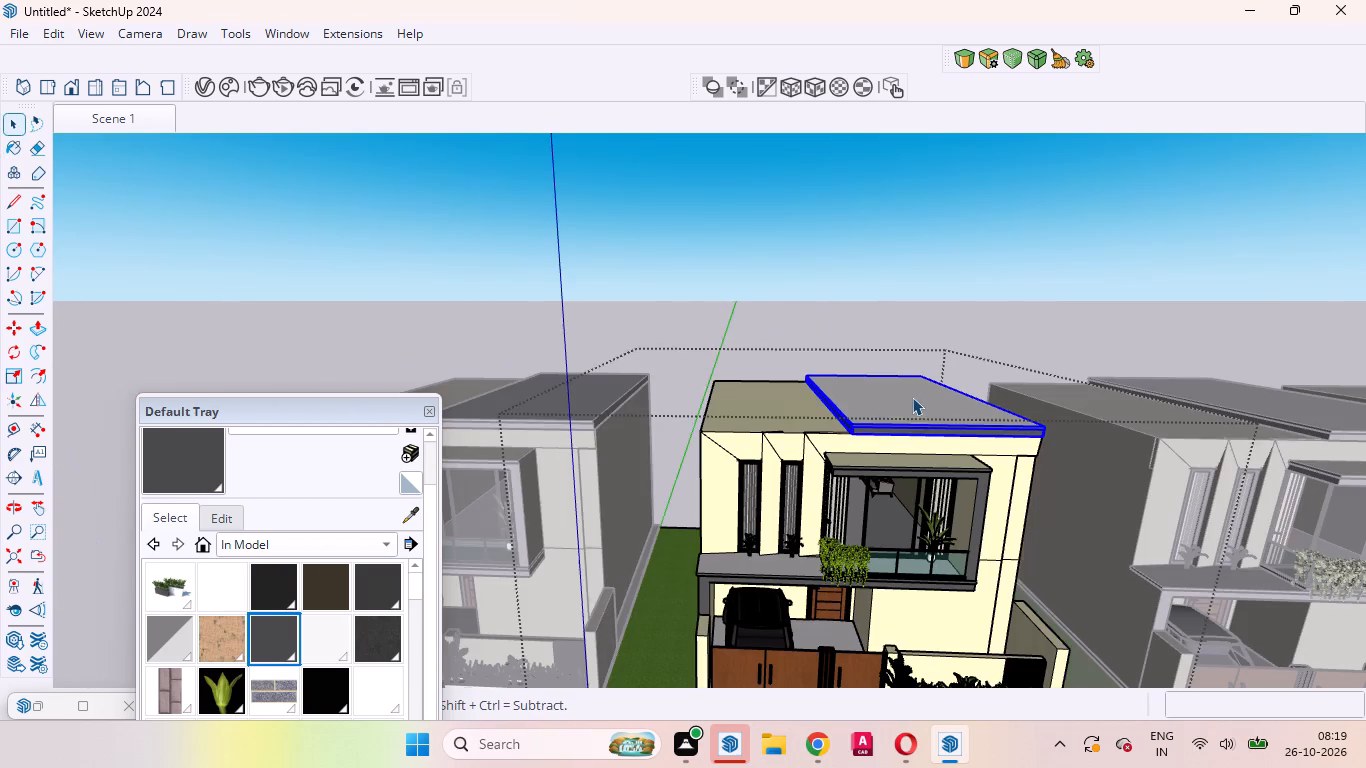
{"action": "left_click", "coordinate": [928, 394]}
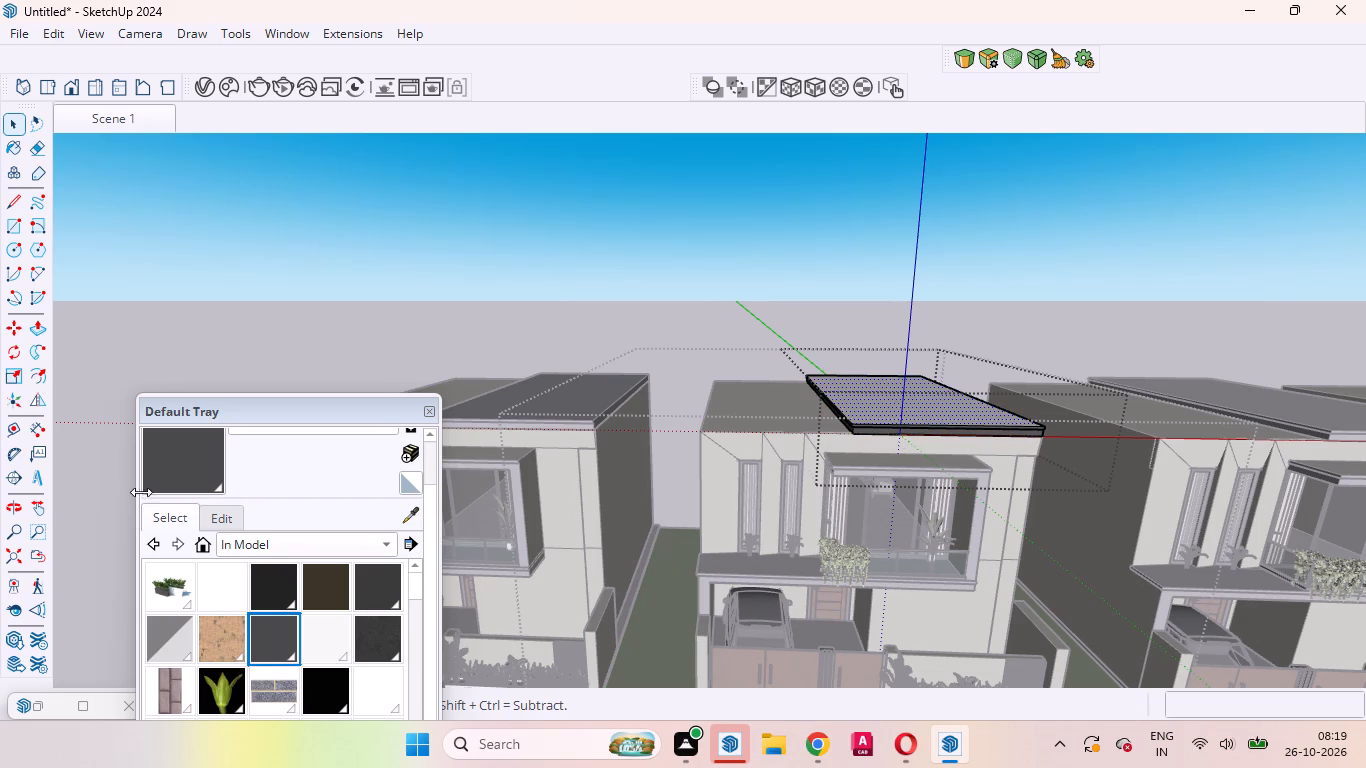
{"action": "left_click", "coordinate": [284, 465]}
{"action": "left_click", "coordinate": [207, 466]}
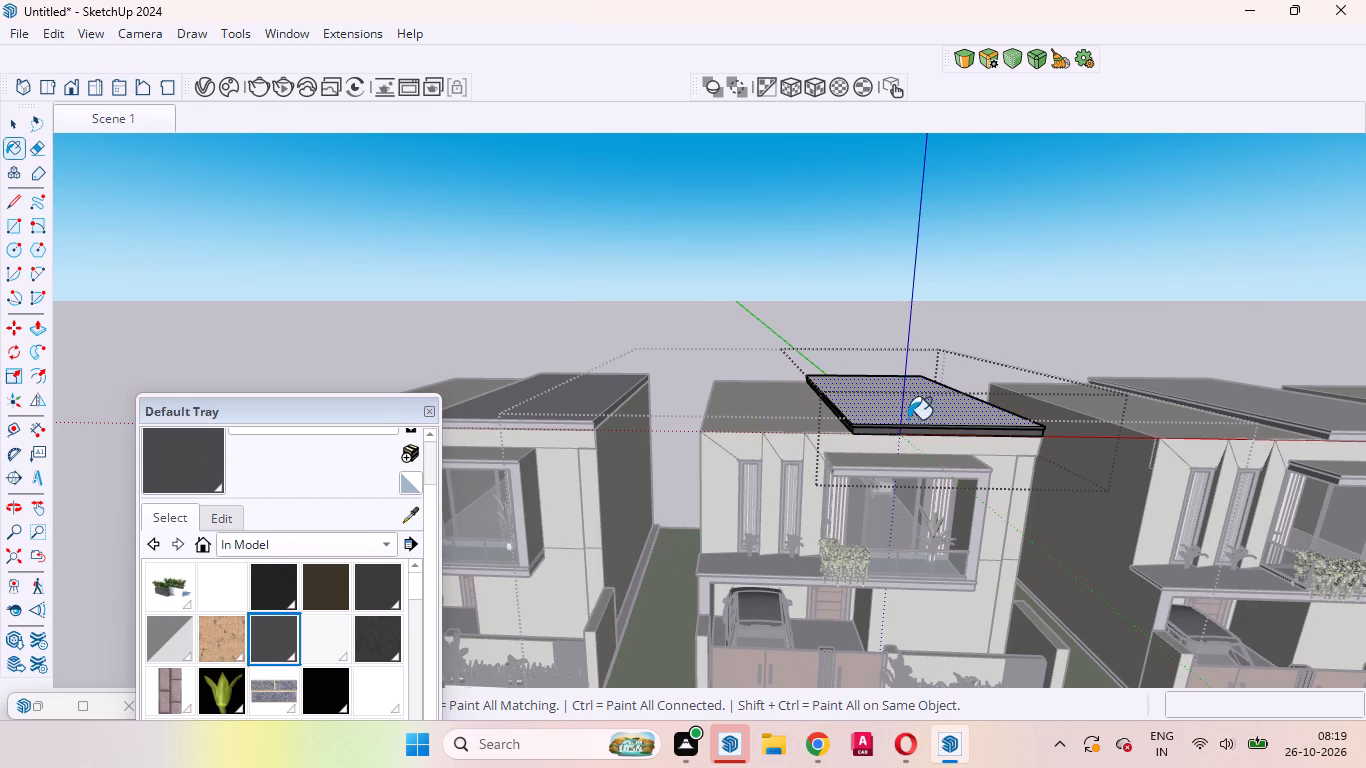
{"action": "left_click", "coordinate": [908, 419]}
Paint the white side edge of the second house's roof slab dark grey and leave the house's editing context.
{"action": "middle_click_drag", "start_coordinate": [1020, 401], "coordinate": [540, 433]}
{"action": "scroll", "coordinate": [539, 431], "scroll_direction": "up", "scroll_amount": 1}
{"action": "scroll", "coordinate": [702, 503], "scroll_direction": "up", "scroll_amount": 2}
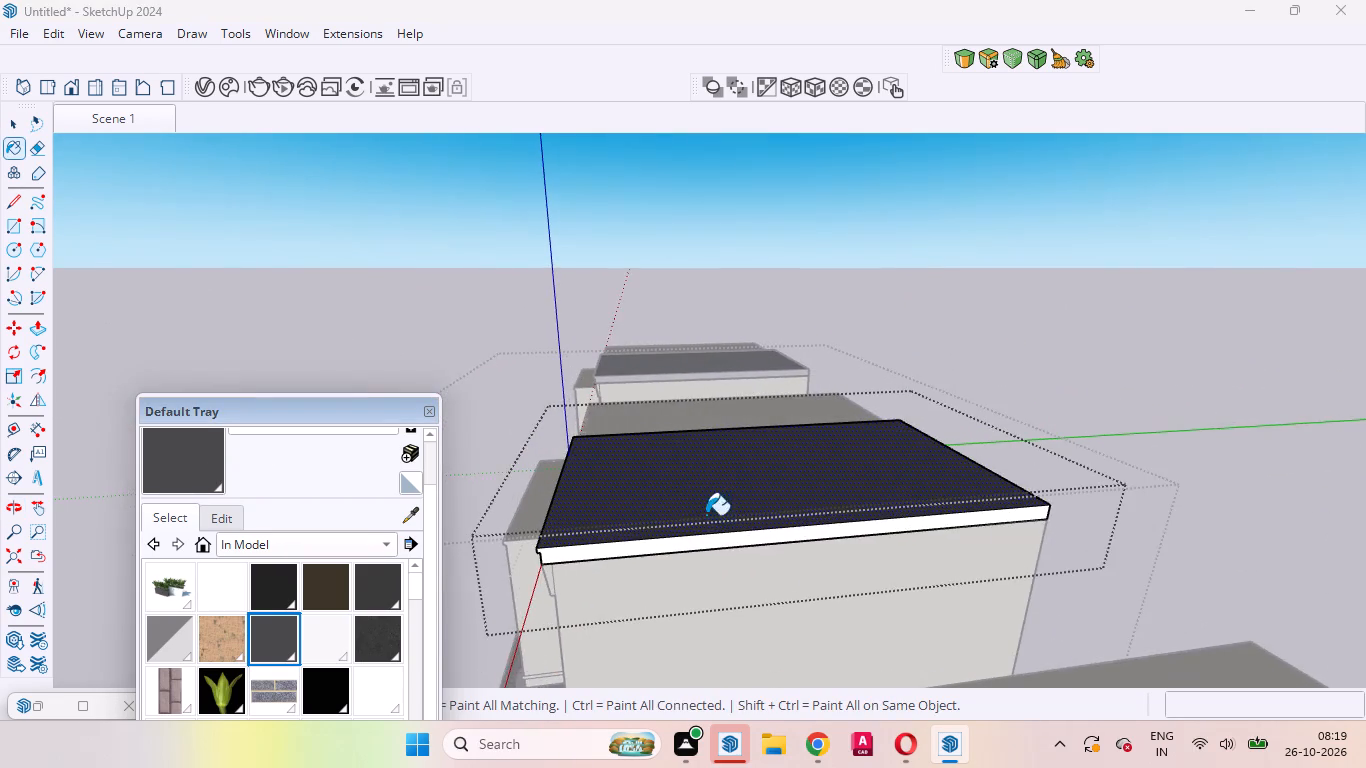
{"action": "scroll", "coordinate": [706, 515], "scroll_direction": "up", "scroll_amount": 4}
{"action": "left_click", "coordinate": [710, 564]}
{"action": "scroll", "coordinate": [710, 542], "scroll_direction": "up", "scroll_amount": 1}
{"action": "middle_click_drag", "start_coordinate": [710, 542], "coordinate": [1038, 515]}
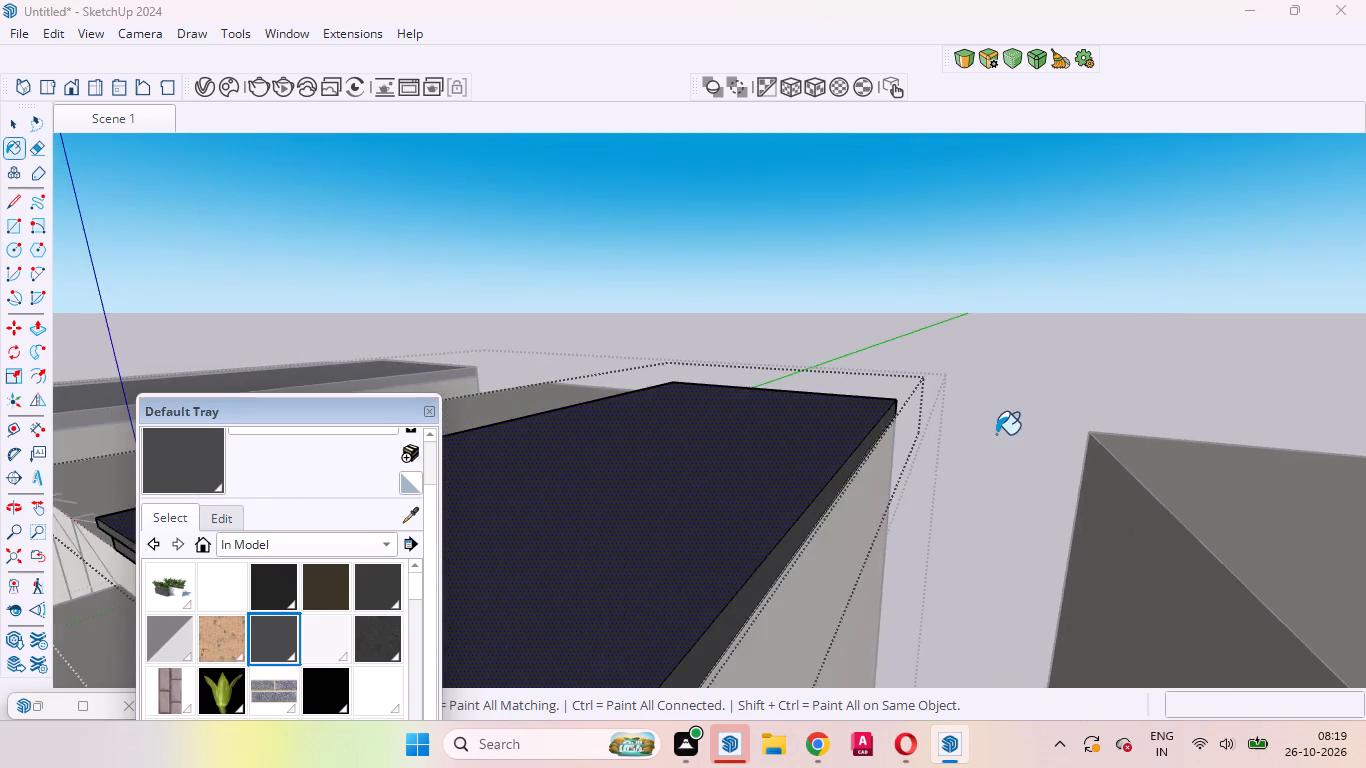
{"action": "scroll", "coordinate": [993, 419], "scroll_direction": "down", "scroll_amount": 20}
{"action": "key", "text": "space"}
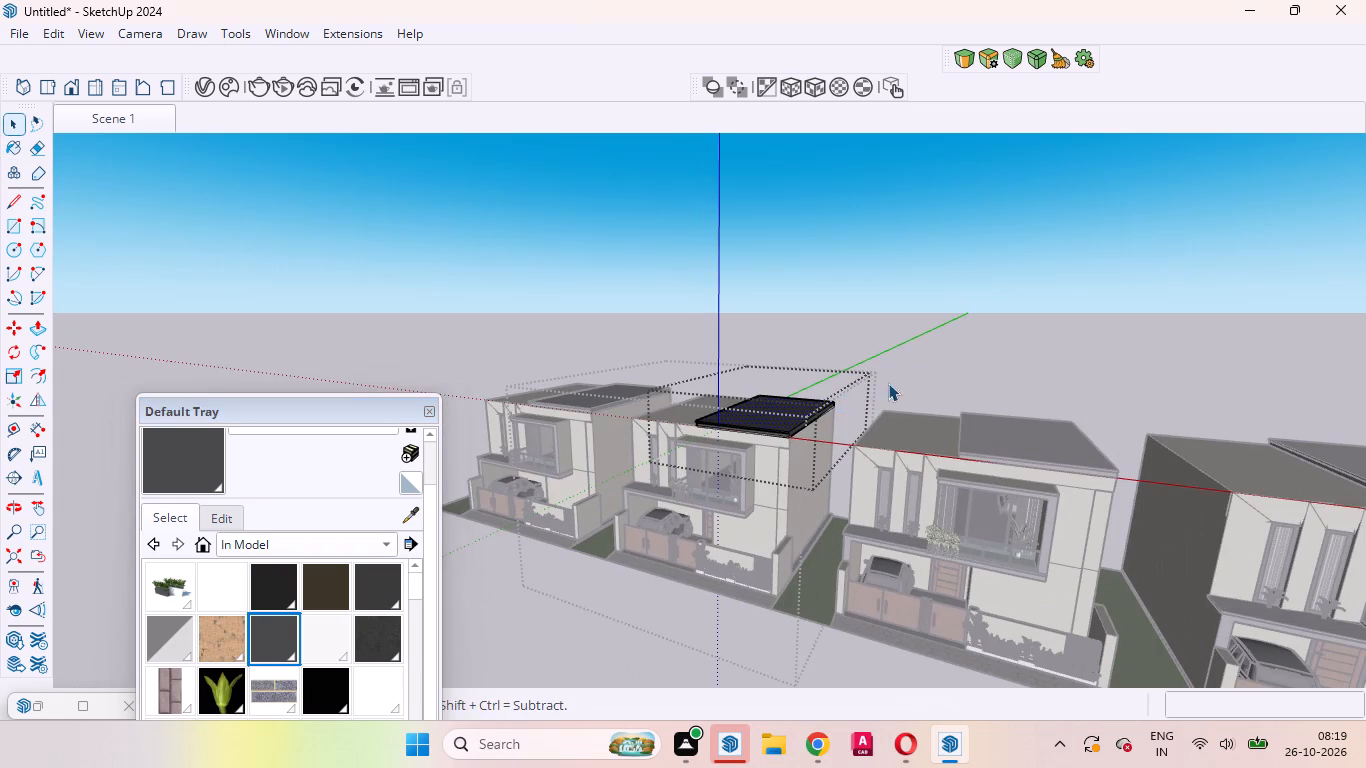
{"action": "left_click", "coordinate": [927, 361]}
{"action": "left_click", "coordinate": [972, 358]}
Open the third house's roof slab and paint its top face with the dark grey material.
{"action": "double_click", "coordinate": [1047, 442]}
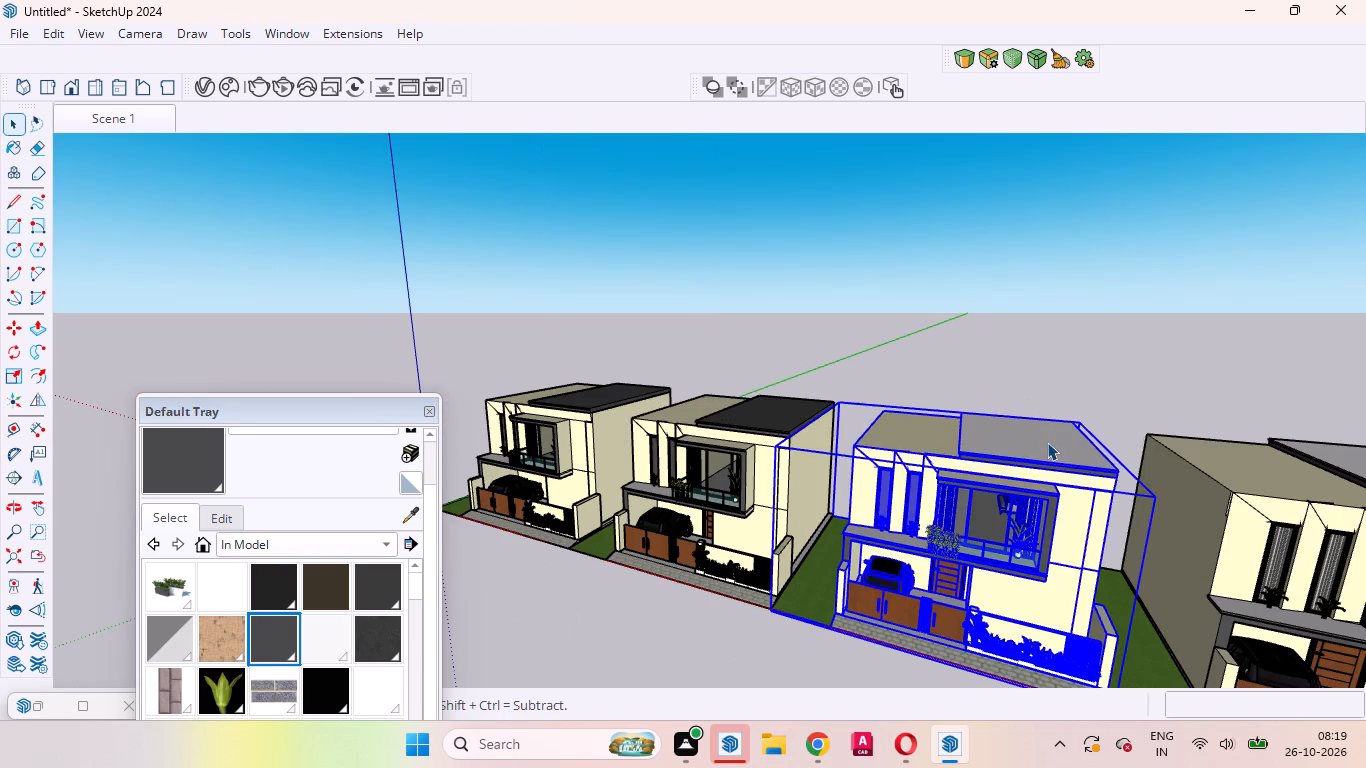
{"action": "left_click", "coordinate": [1037, 445]}
{"action": "double_click", "coordinate": [1024, 442]}
{"action": "left_click", "coordinate": [1009, 434]}
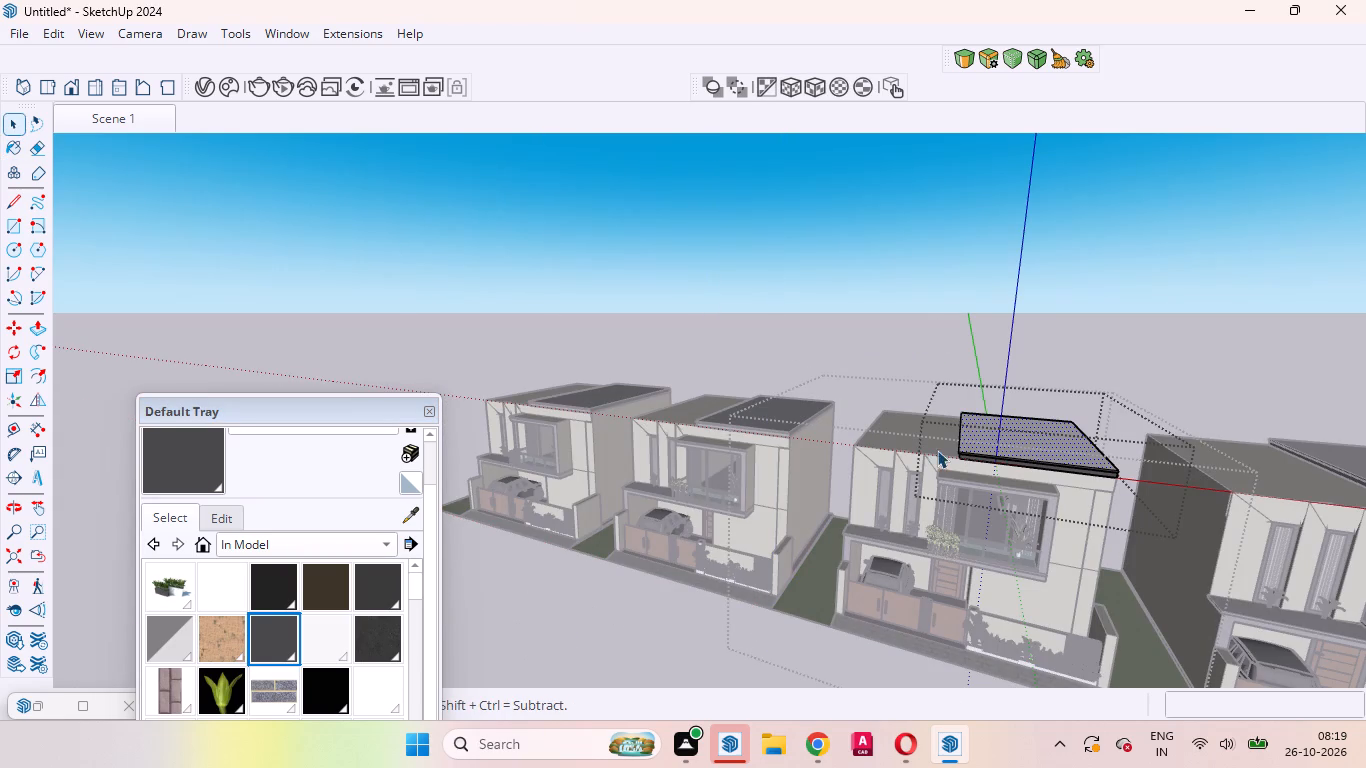
{"action": "left_click", "coordinate": [1016, 442]}
{"action": "left_click", "coordinate": [187, 477]}
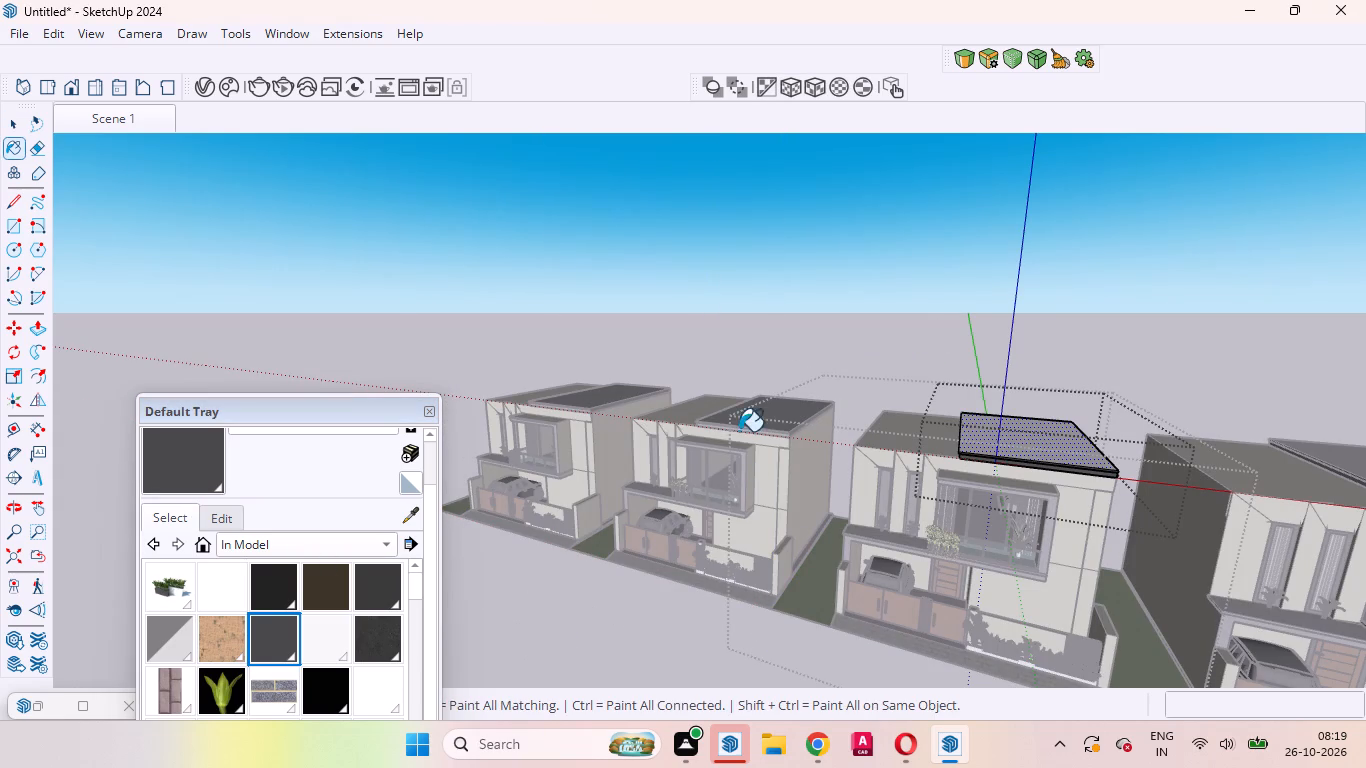
{"action": "left_click", "coordinate": [1050, 446]}
Paint the white side edge of the third house's roof slab with the same dark grey material.
{"action": "middle_click_drag", "start_coordinate": [1097, 447], "coordinate": [729, 437]}
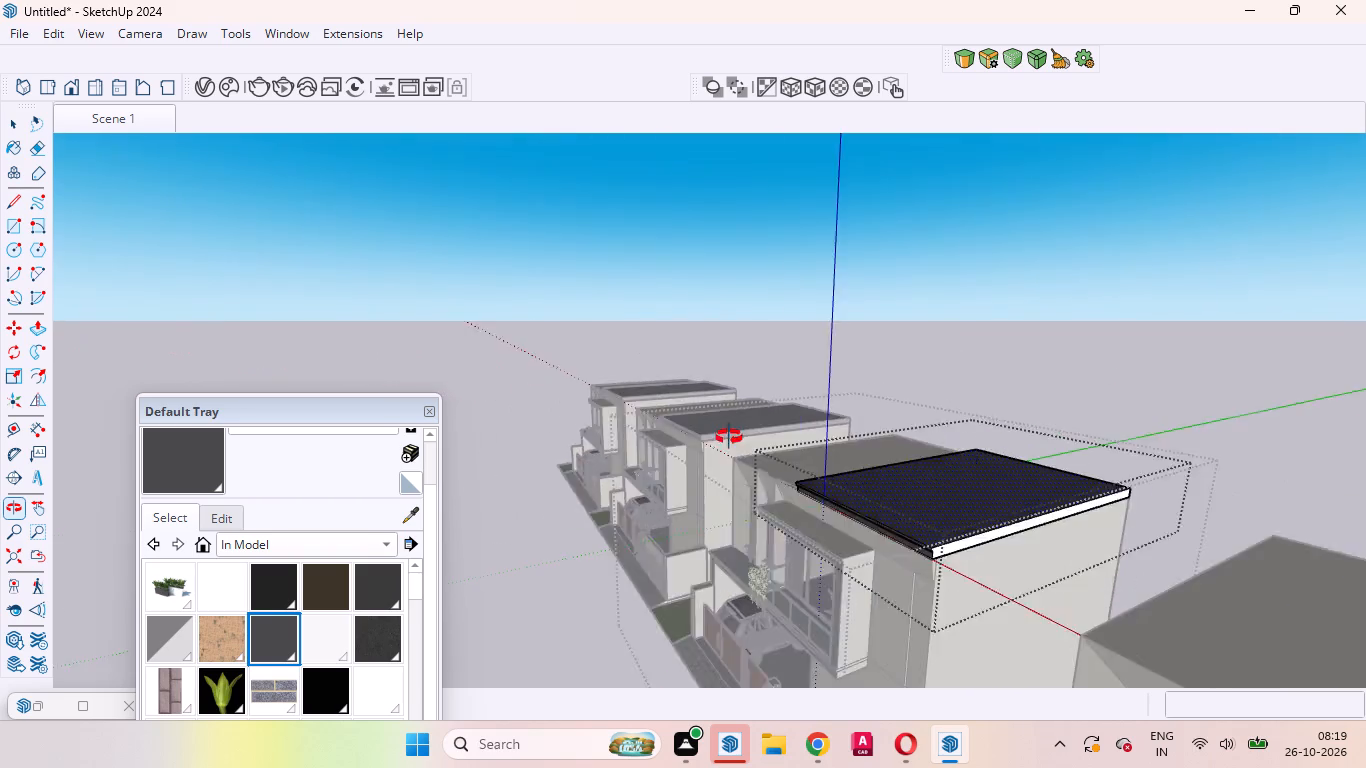
{"action": "middle_click_drag", "start_coordinate": [729, 437], "coordinate": [714, 431]}
{"action": "scroll", "coordinate": [697, 583], "scroll_direction": "up", "scroll_amount": 4}
{"action": "left_click", "coordinate": [700, 508]}
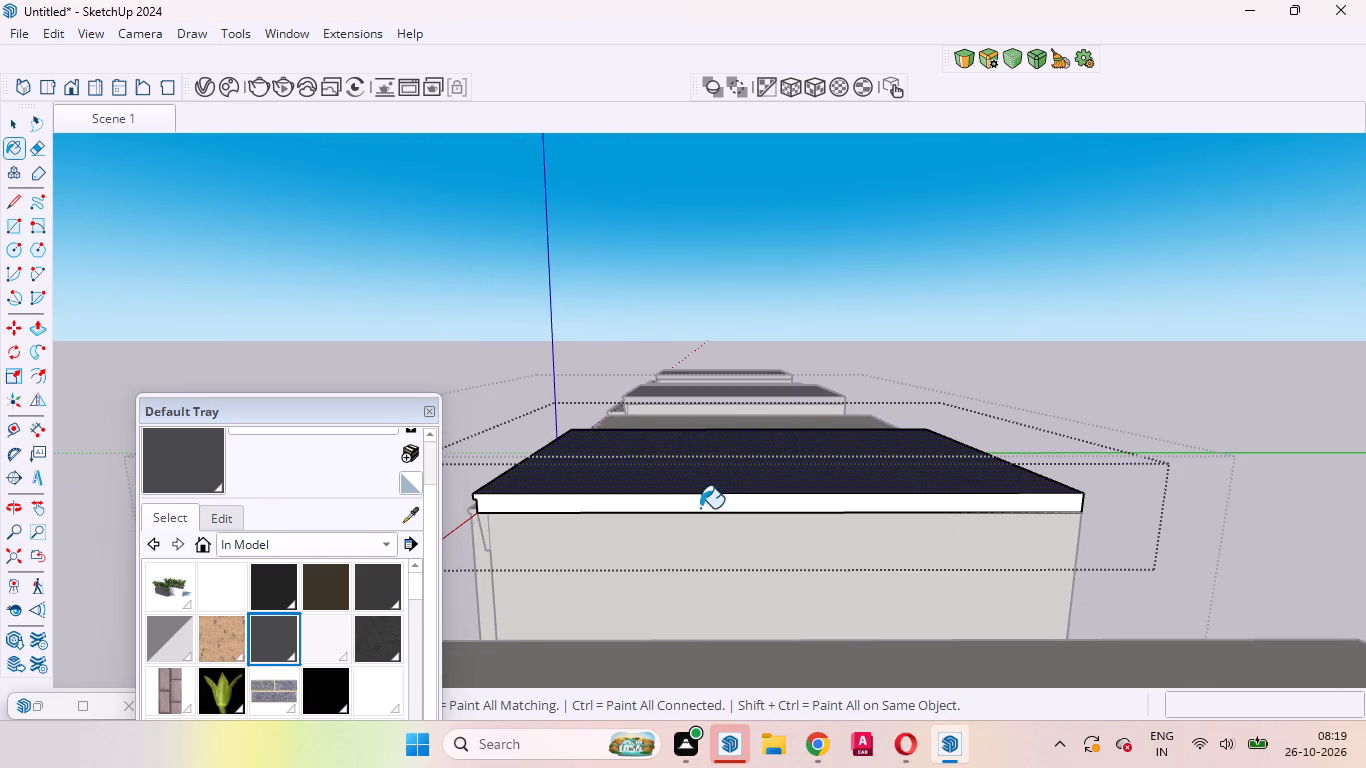
{"action": "middle_click_drag", "start_coordinate": [712, 509], "coordinate": [1231, 502]}
{"action": "scroll", "coordinate": [996, 461], "scroll_direction": "down", "scroll_amount": 10}
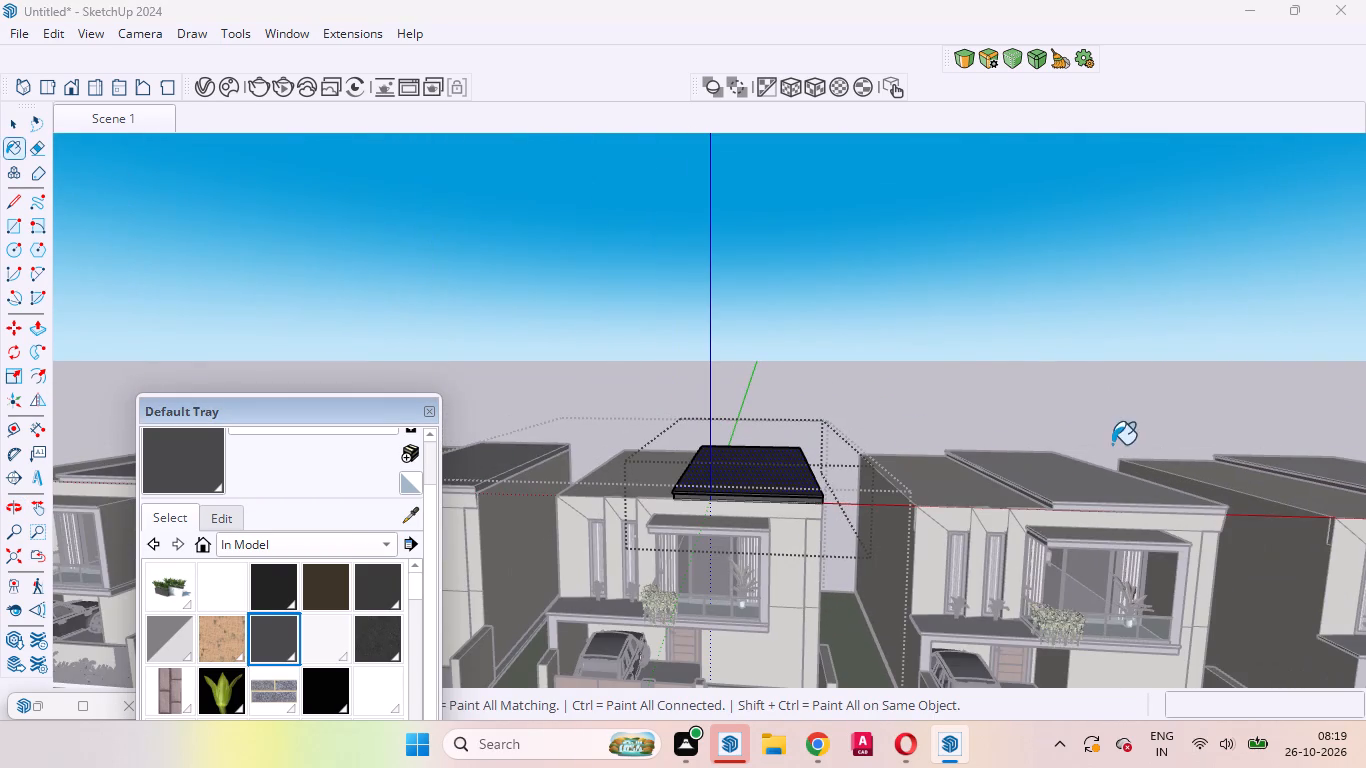
{"action": "left_click", "coordinate": [1070, 472]}
{"action": "left_click", "coordinate": [1053, 452]}
{"action": "left_click", "coordinate": [1034, 434]}
{"action": "left_click", "coordinate": [1018, 410]}
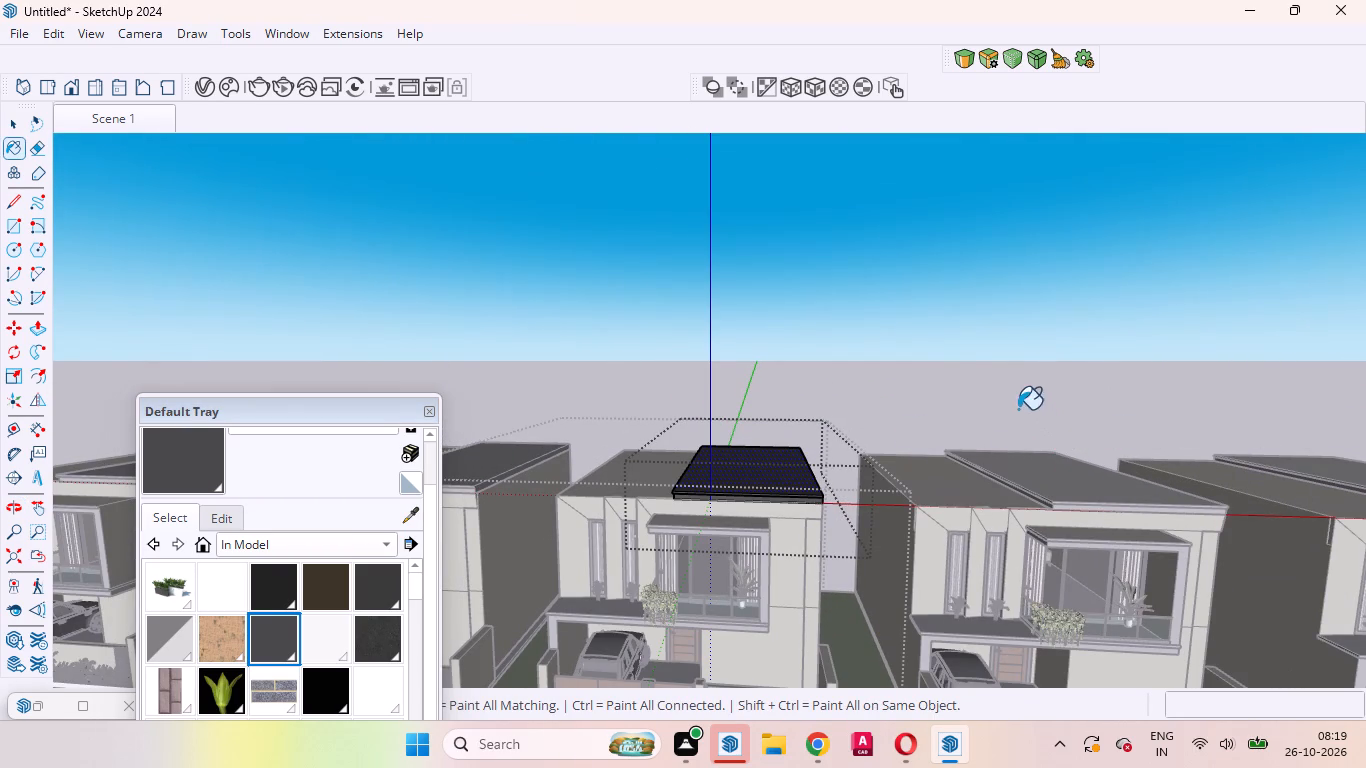
{"action": "left_click", "coordinate": [1013, 399]}
{"action": "left_click", "coordinate": [1014, 392]}
Open the fourth house's roof slab, paint its top face with the dark grey material, and leave the house's editing context.
{"action": "left_click", "coordinate": [23, 126]}
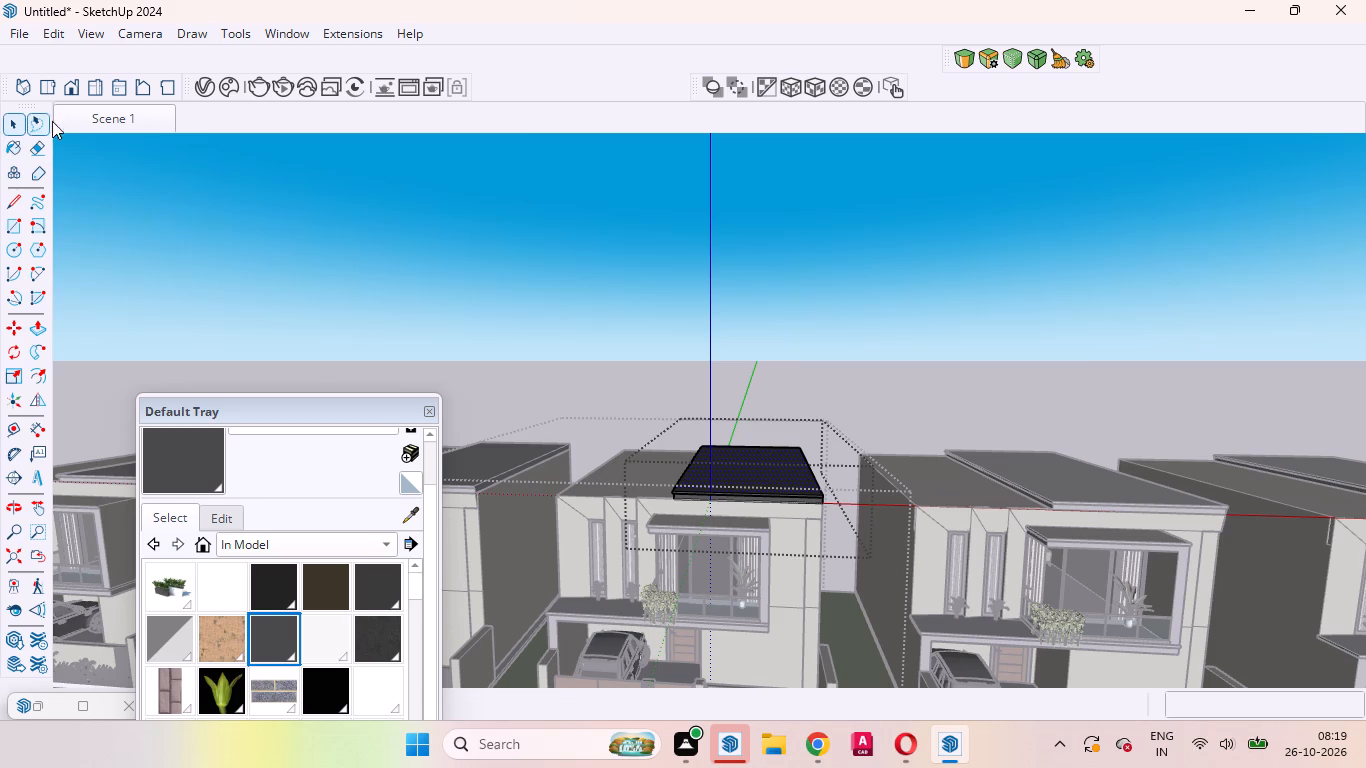
{"action": "double_click", "coordinate": [1057, 479]}
{"action": "double_click", "coordinate": [1069, 473]}
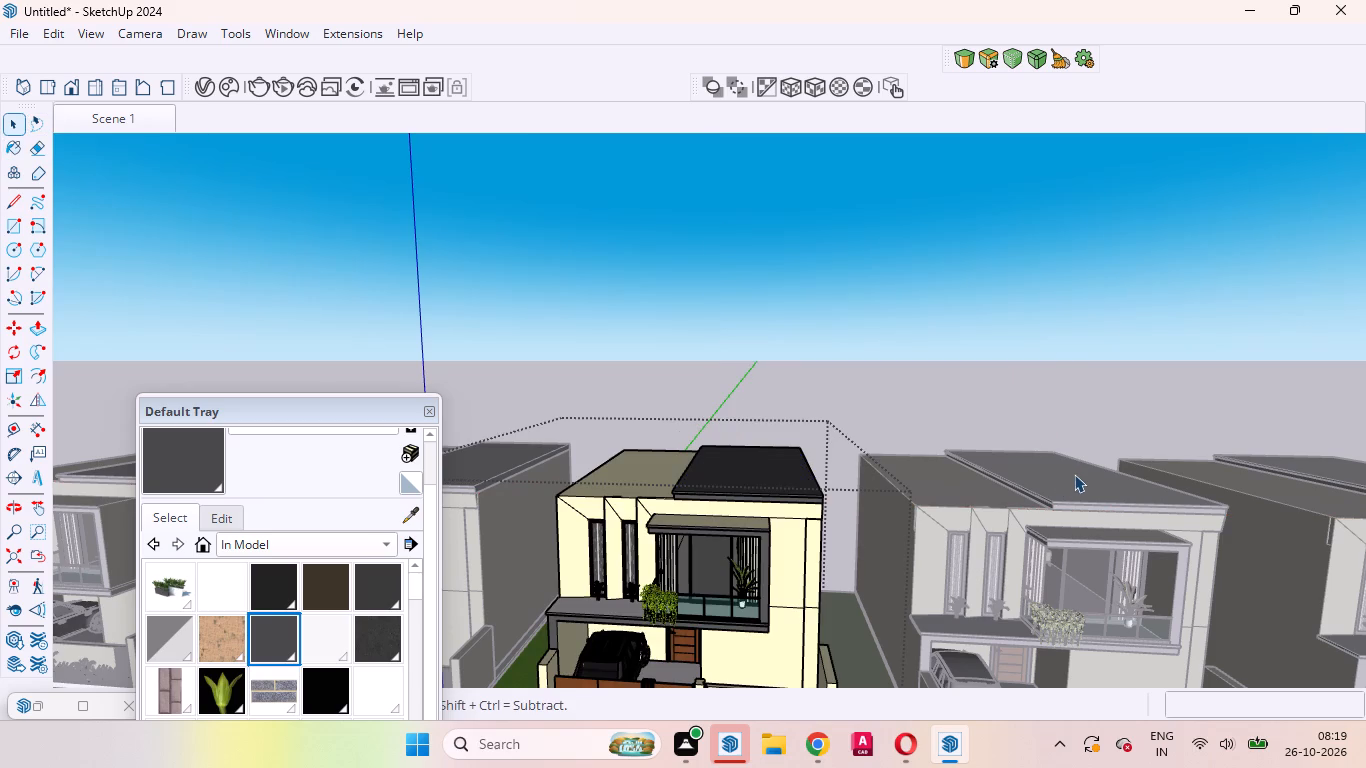
{"action": "left_click", "coordinate": [1077, 475]}
{"action": "left_click_drag", "start_coordinate": [1071, 489], "coordinate": [1067, 498]}
{"action": "left_click", "coordinate": [1066, 500]}
{"action": "left_click", "coordinate": [1068, 479]}
{"action": "double_click", "coordinate": [1070, 476]}
{"action": "left_click", "coordinate": [1045, 470]}
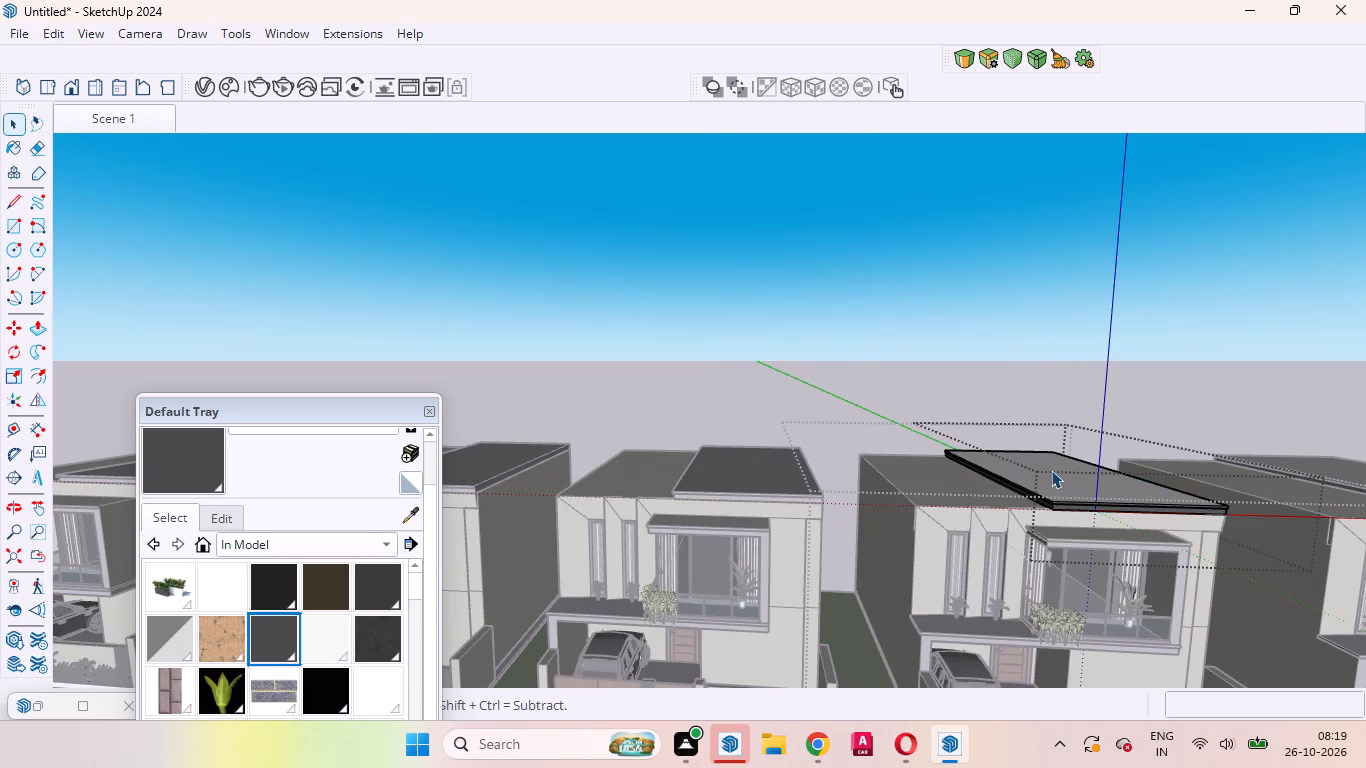
{"action": "left_click", "coordinate": [1060, 477]}
{"action": "left_click", "coordinate": [1086, 474]}
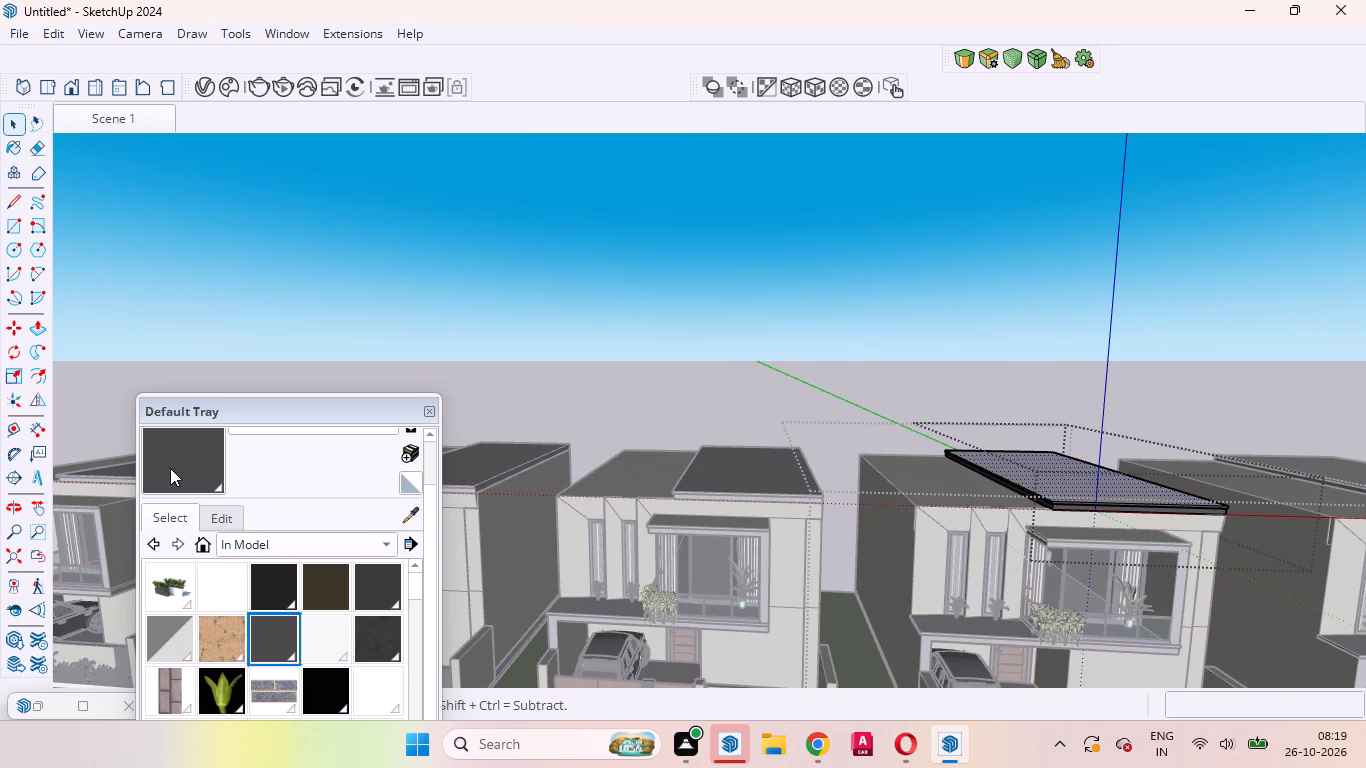
{"action": "left_click", "coordinate": [170, 468]}
{"action": "left_click", "coordinate": [1068, 476]}
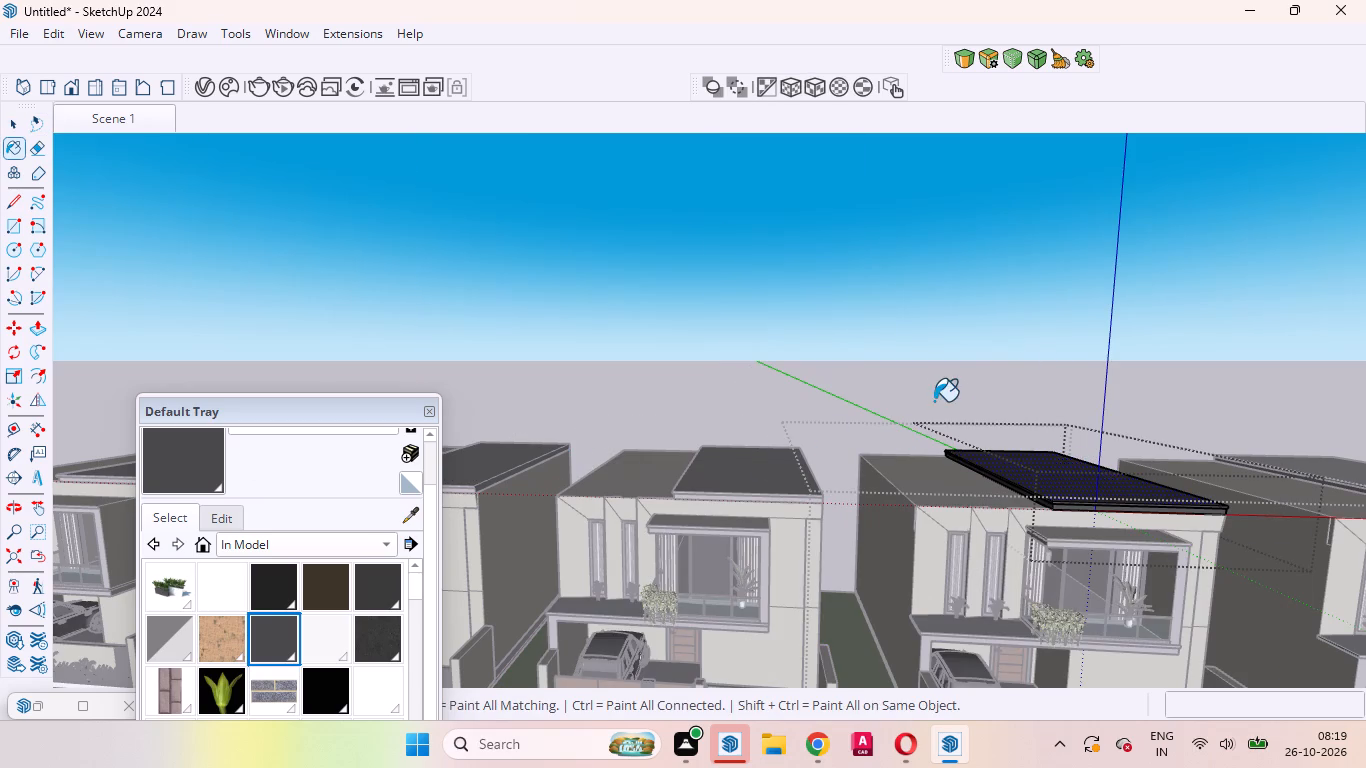
{"action": "key", "text": "space"}
{"action": "left_click", "coordinate": [898, 389]}
{"action": "left_click", "coordinate": [895, 382]}
{"action": "left_click", "coordinate": [871, 372]}
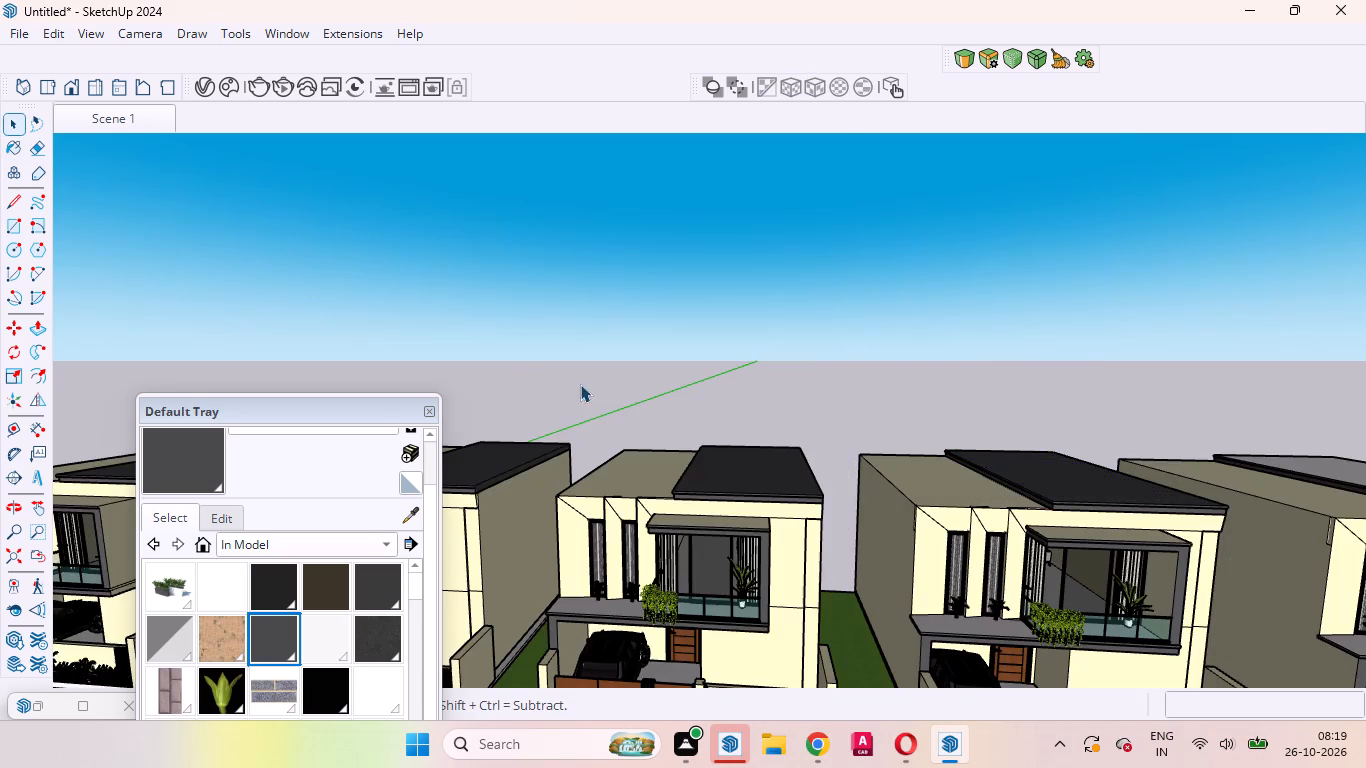
Open the fifth house's roof slab and paint its light grey top face with the dark grey material.
{"action": "scroll", "coordinate": [514, 380], "scroll_direction": "down", "scroll_amount": 16}
{"action": "scroll", "coordinate": [868, 417], "scroll_direction": "up", "scroll_amount": 5}
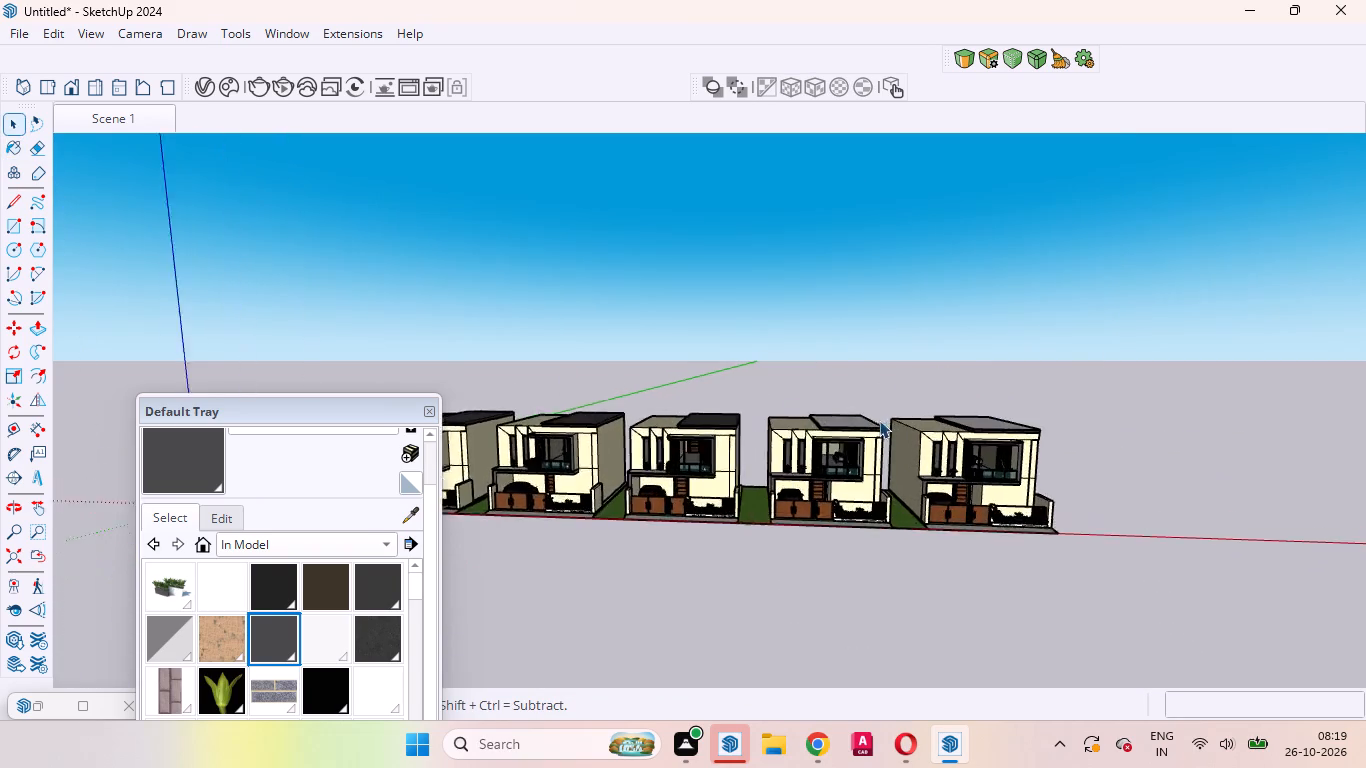
{"action": "scroll", "coordinate": [879, 420], "scroll_direction": "up", "scroll_amount": 14}
{"action": "middle_click_drag", "start_coordinate": [806, 449], "coordinate": [850, 570]}
{"action": "scroll", "coordinate": [835, 544], "scroll_direction": "up", "scroll_amount": 3}
{"action": "double_click", "coordinate": [825, 511]}
{"action": "left_click", "coordinate": [795, 494]}
{"action": "left_click", "coordinate": [801, 495]}
{"action": "left_click", "coordinate": [809, 502]}
{"action": "left_click", "coordinate": [823, 501]}
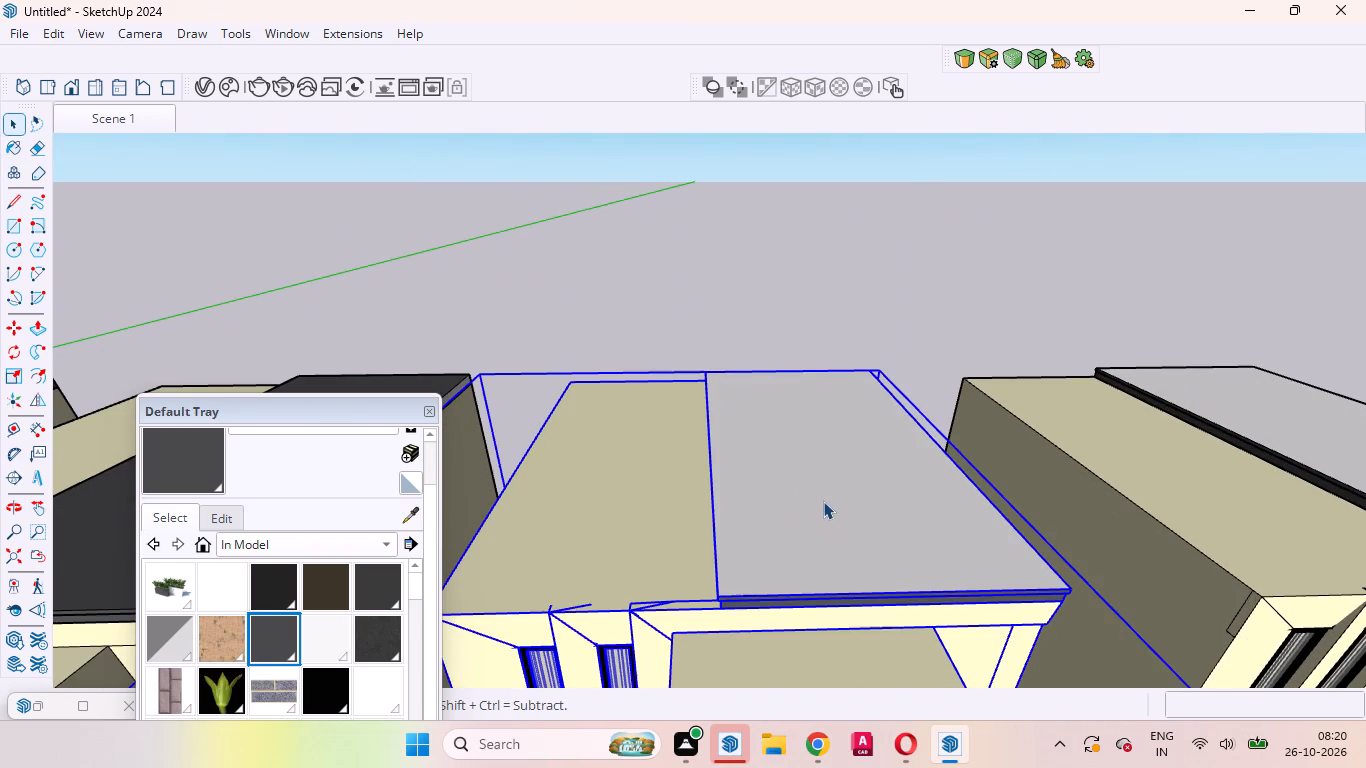
{"action": "left_click", "coordinate": [848, 488]}
{"action": "triple_click", "coordinate": [809, 488]}
{"action": "left_click", "coordinate": [806, 483]}
{"action": "left_click", "coordinate": [804, 477]}
{"action": "left_click", "coordinate": [831, 448]}
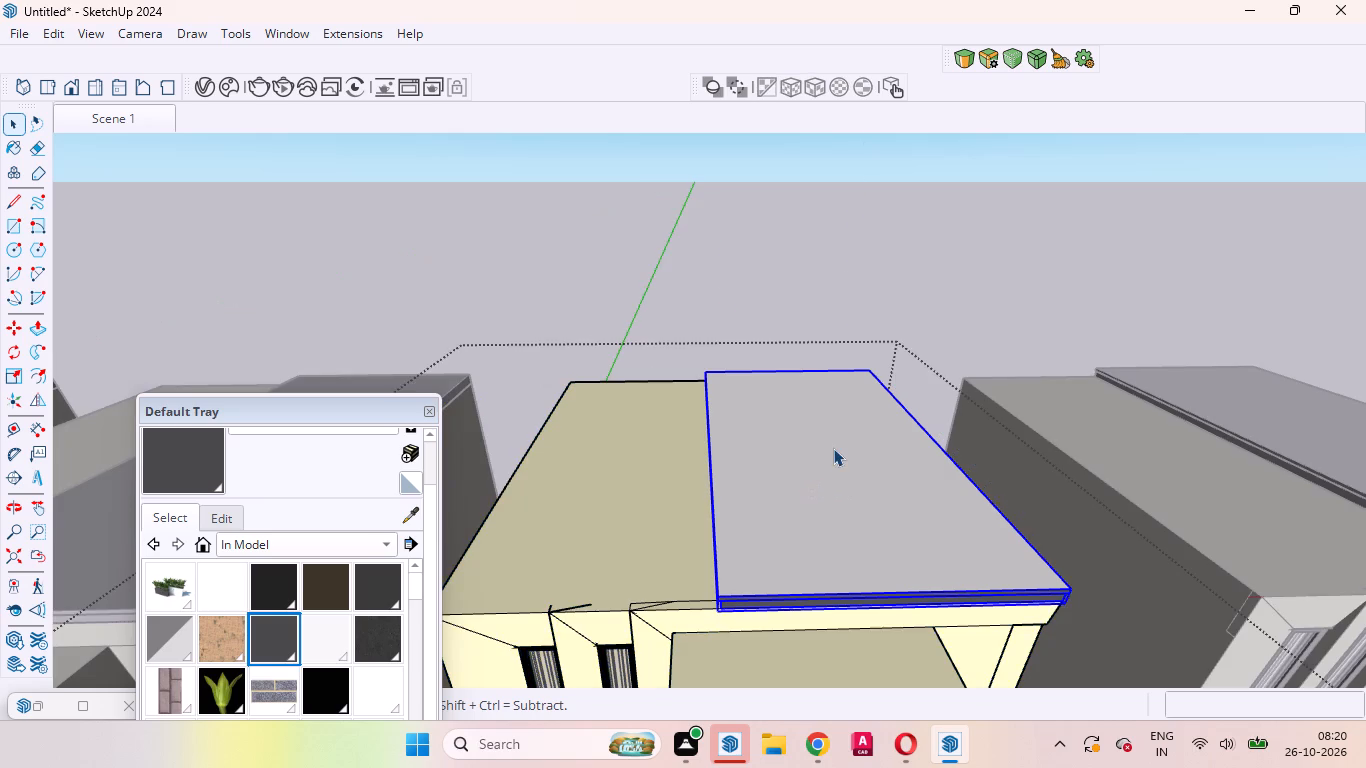
{"action": "left_click", "coordinate": [822, 481]}
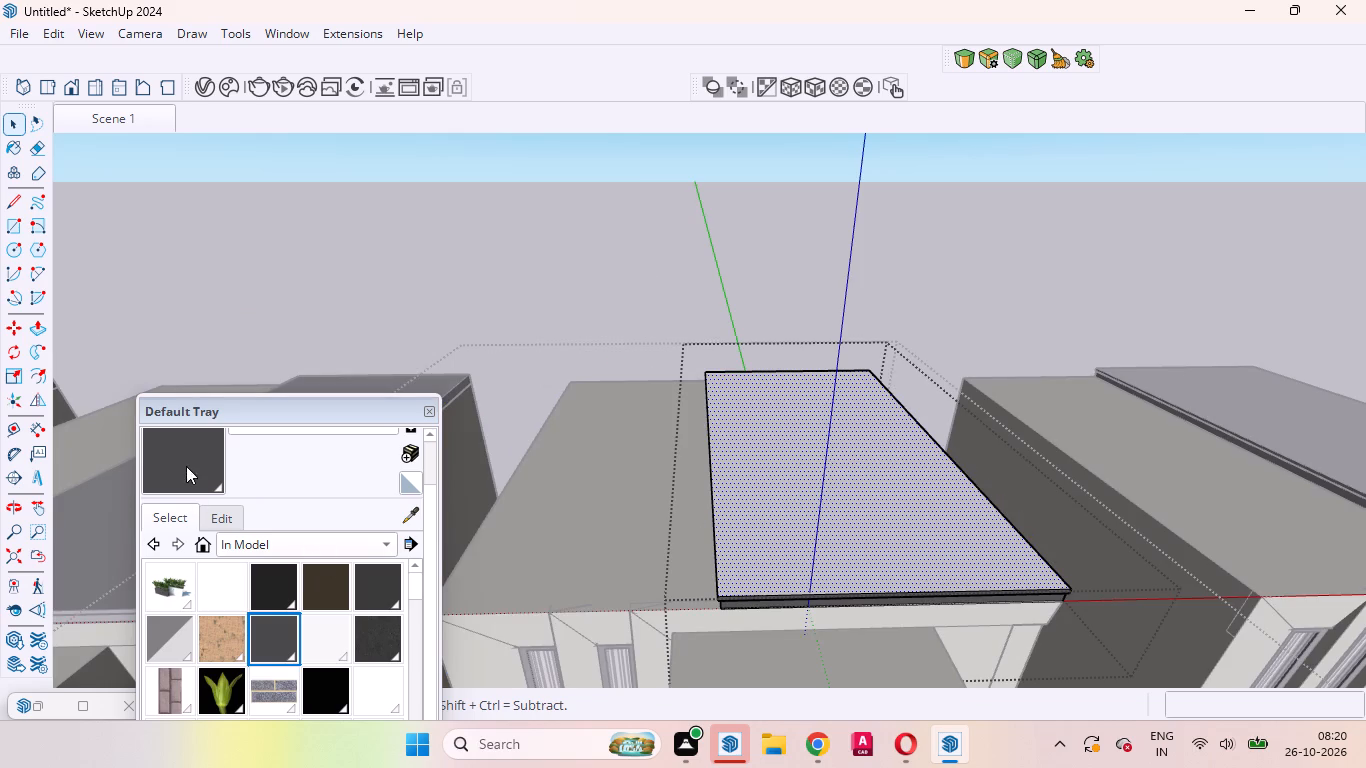
{"action": "left_click", "coordinate": [186, 466]}
{"action": "left_click", "coordinate": [800, 521]}
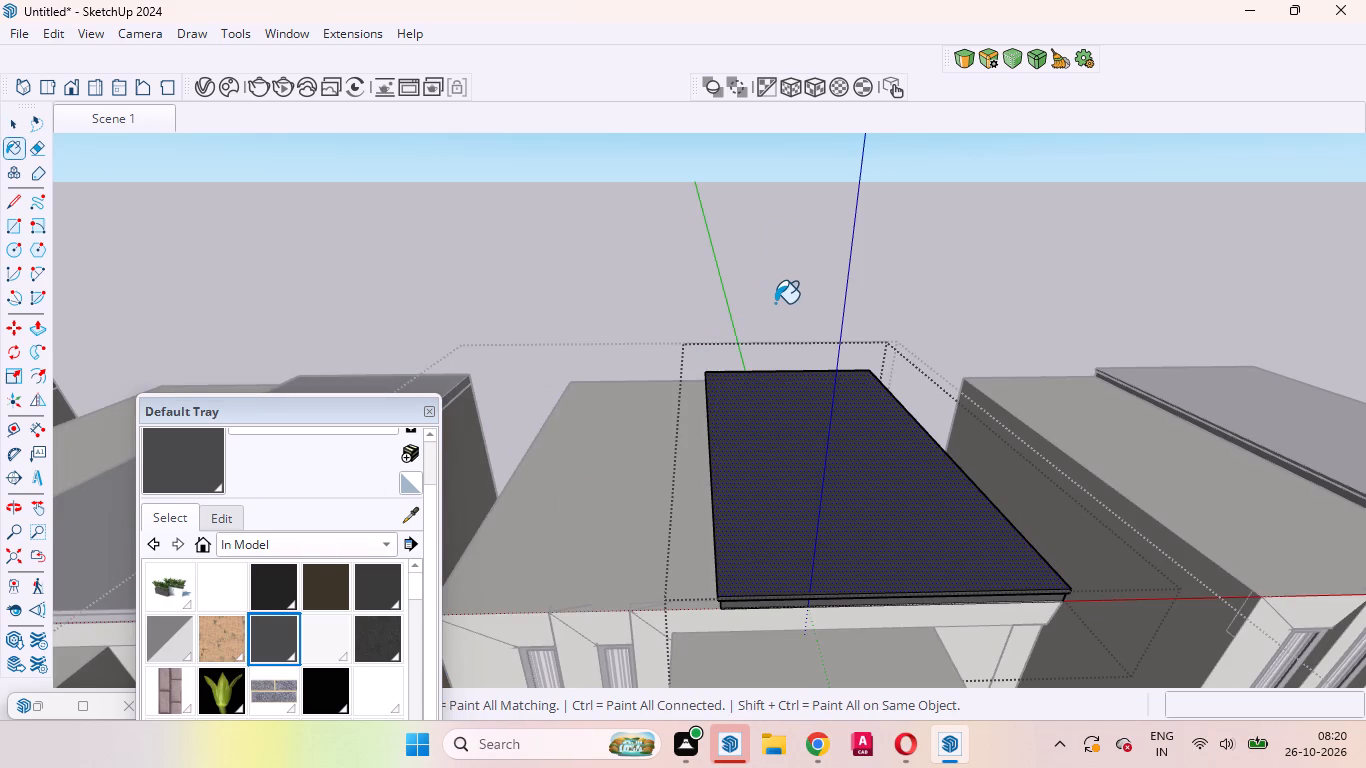
{"action": "key", "text": "space"}
{"action": "double_click", "coordinate": [774, 251]}
Open the roof slab of the last house in the row and paint its top face with the dark grey material.
{"action": "scroll", "coordinate": [671, 274], "scroll_direction": "down", "scroll_amount": 9}
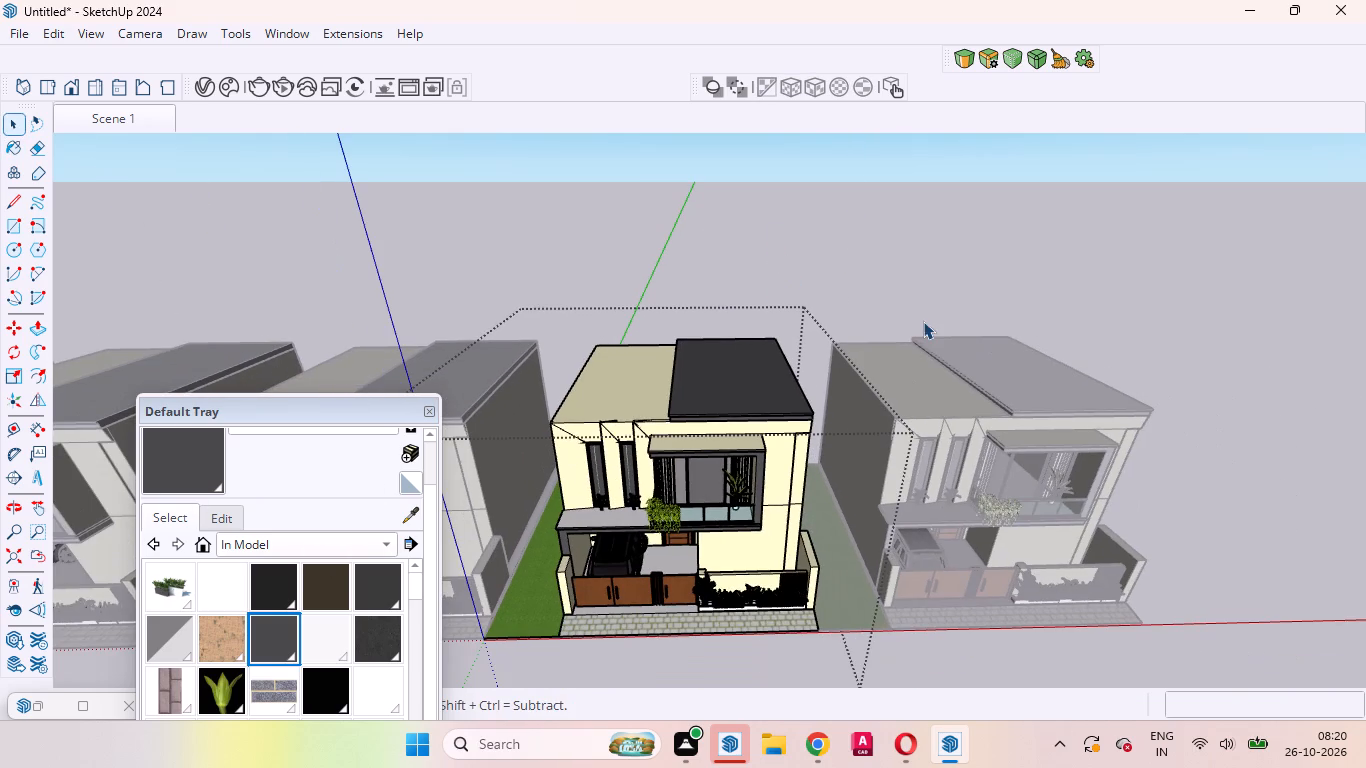
{"action": "double_click", "coordinate": [1045, 379]}
{"action": "double_click", "coordinate": [1042, 373]}
{"action": "left_click", "coordinate": [1051, 365]}
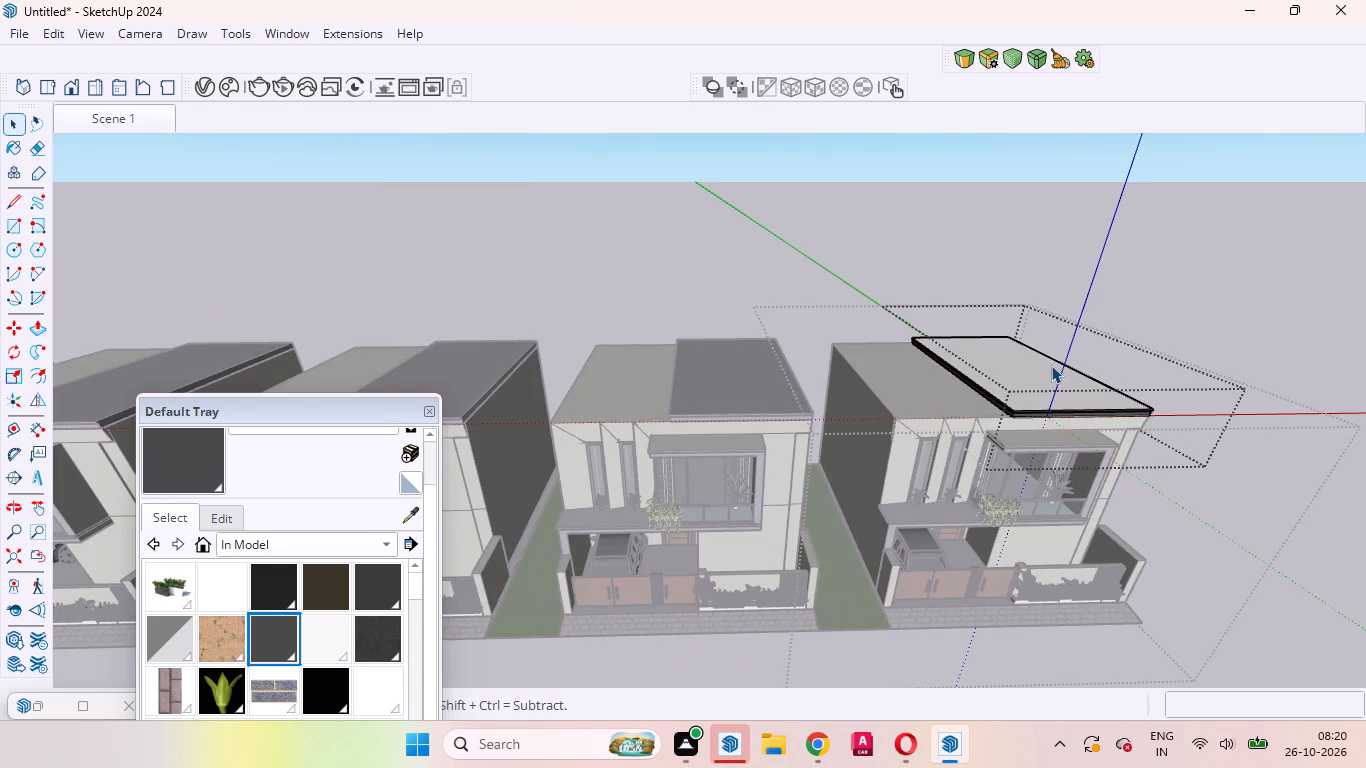
{"action": "left_click", "coordinate": [1030, 368]}
{"action": "left_click", "coordinate": [1049, 369]}
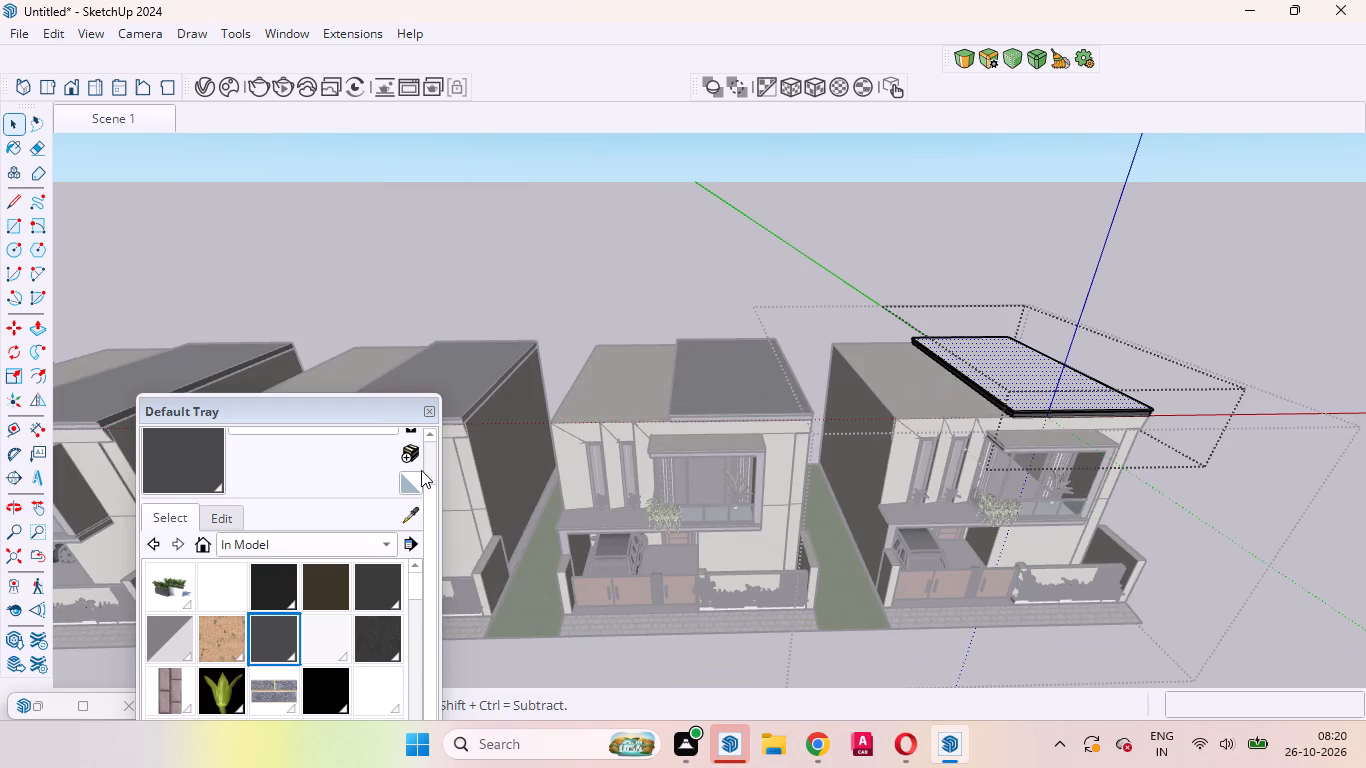
{"action": "left_click", "coordinate": [191, 469]}
{"action": "left_click", "coordinate": [1044, 396]}
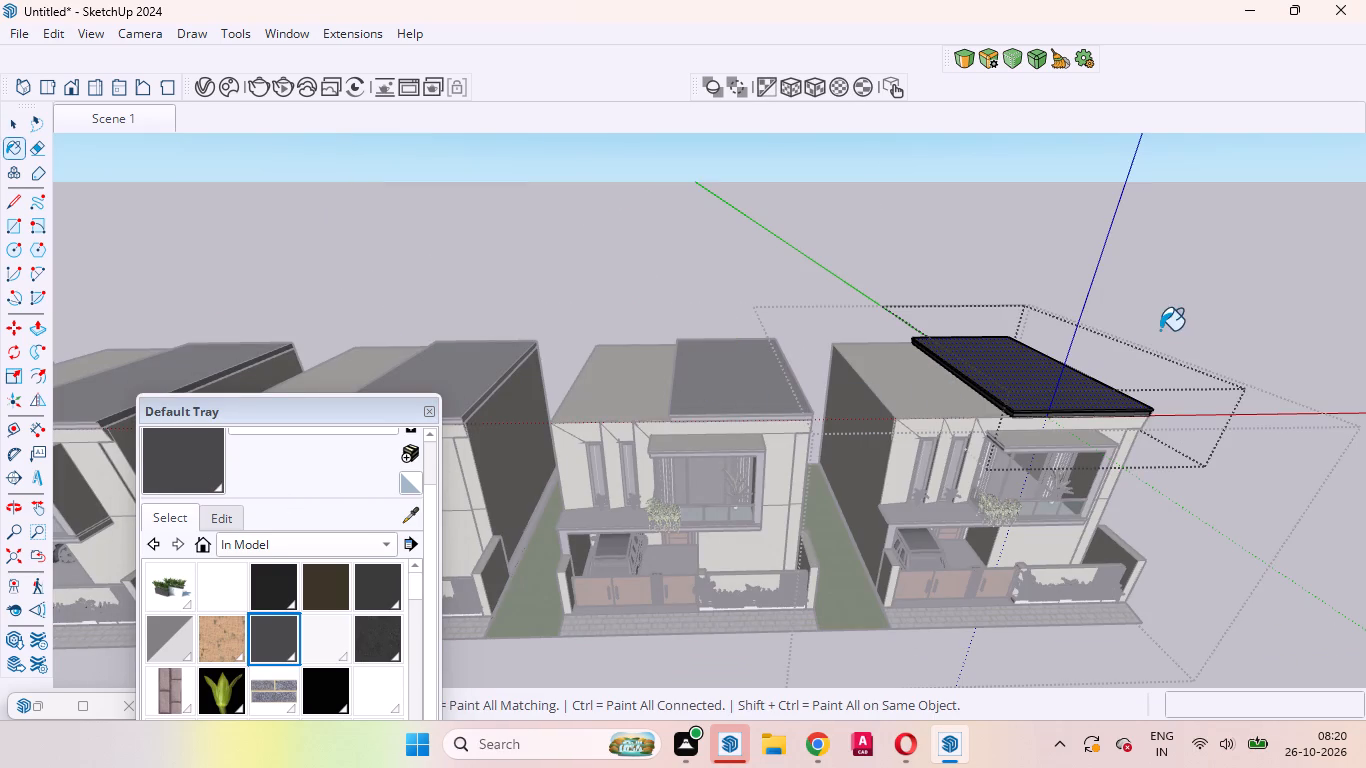
{"action": "key", "text": "space"}
{"action": "left_click", "coordinate": [1156, 305]}
{"action": "left_click", "coordinate": [1169, 284]}
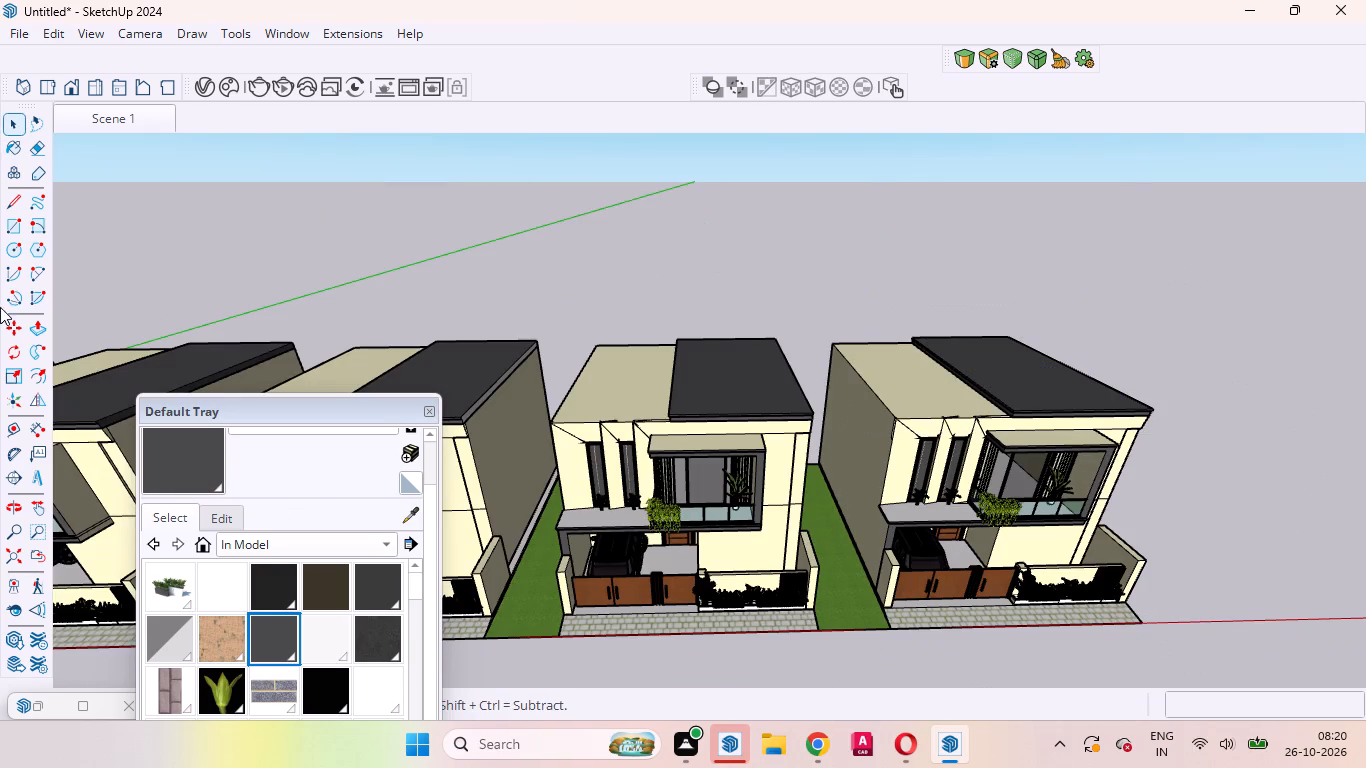
Restore the saved Scene 1 view and move the Default Tray lower to uncover more of the model.
{"action": "left_click", "coordinate": [123, 114]}
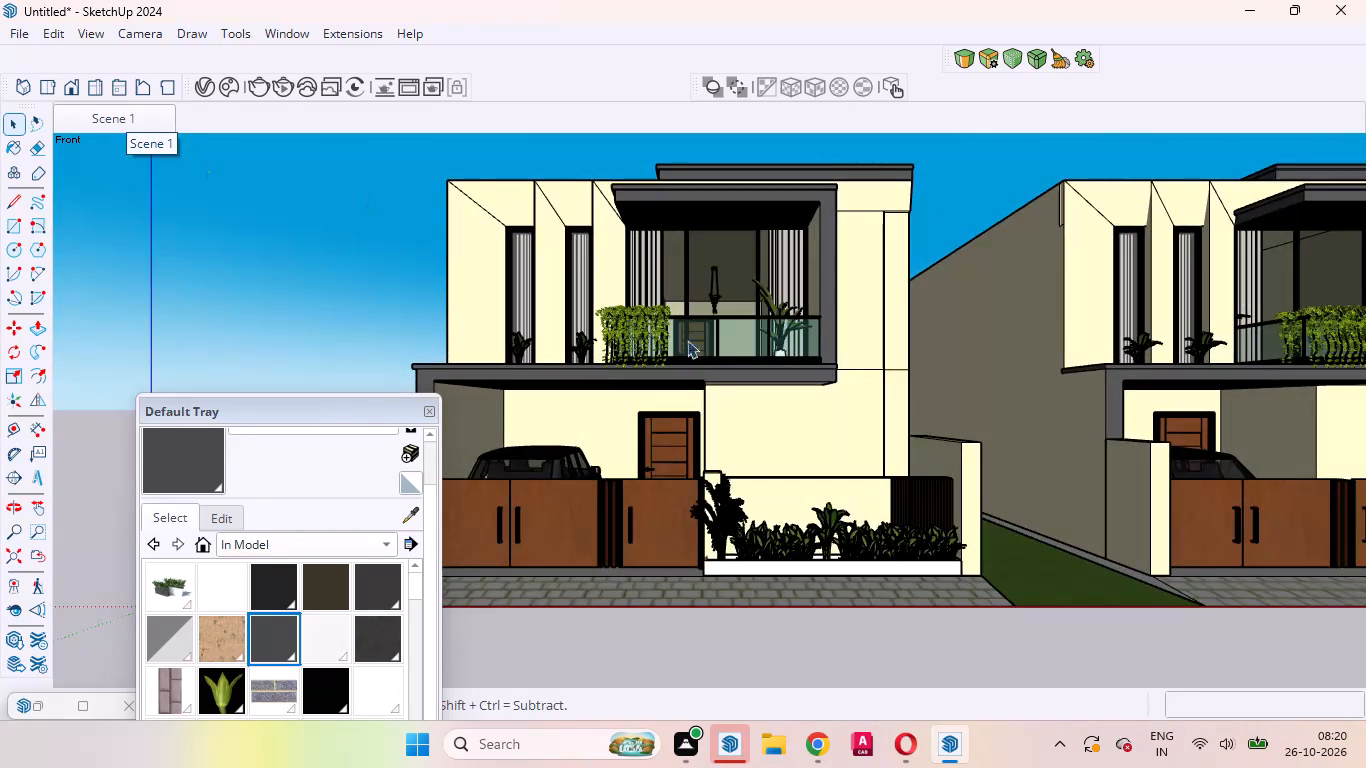
{"action": "left_click_drag", "start_coordinate": [316, 416], "coordinate": [193, 432]}
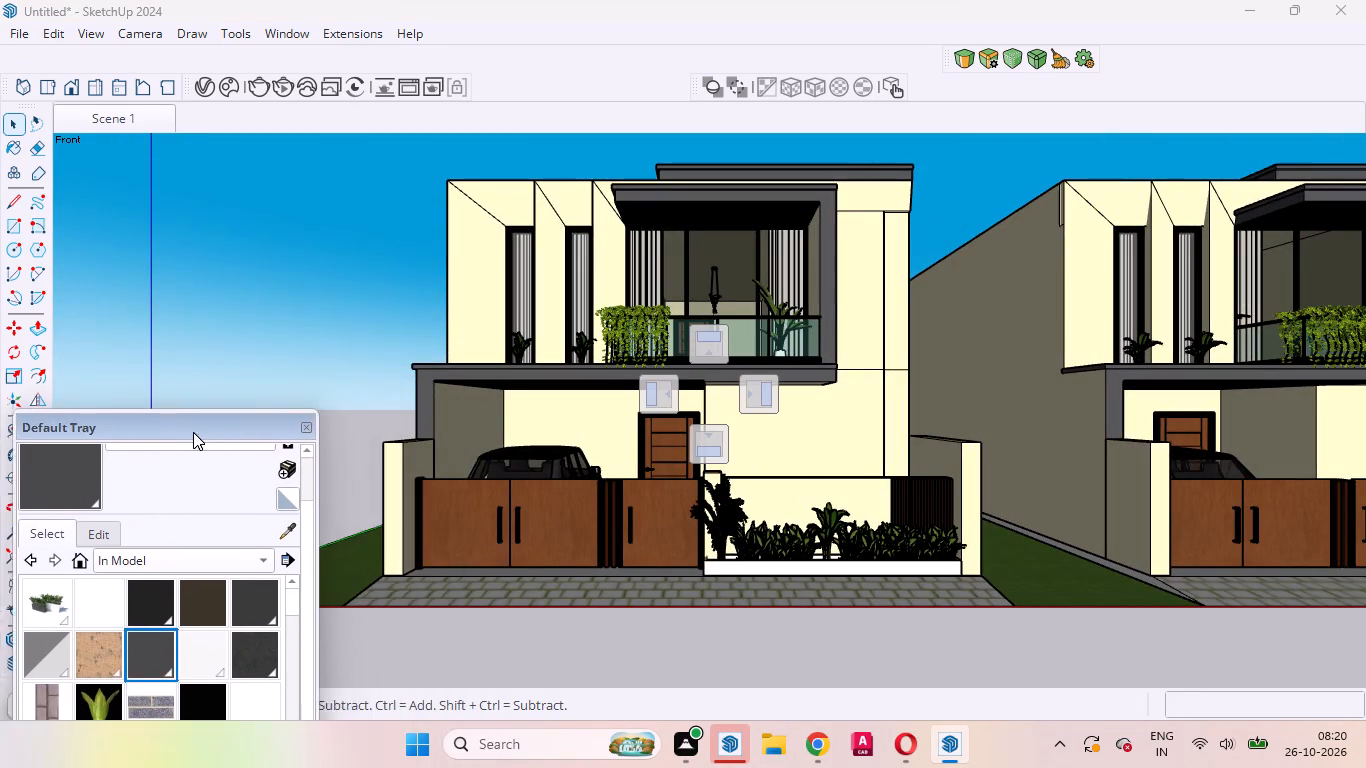
{"action": "left_click_drag", "start_coordinate": [193, 432], "coordinate": [684, 470]}
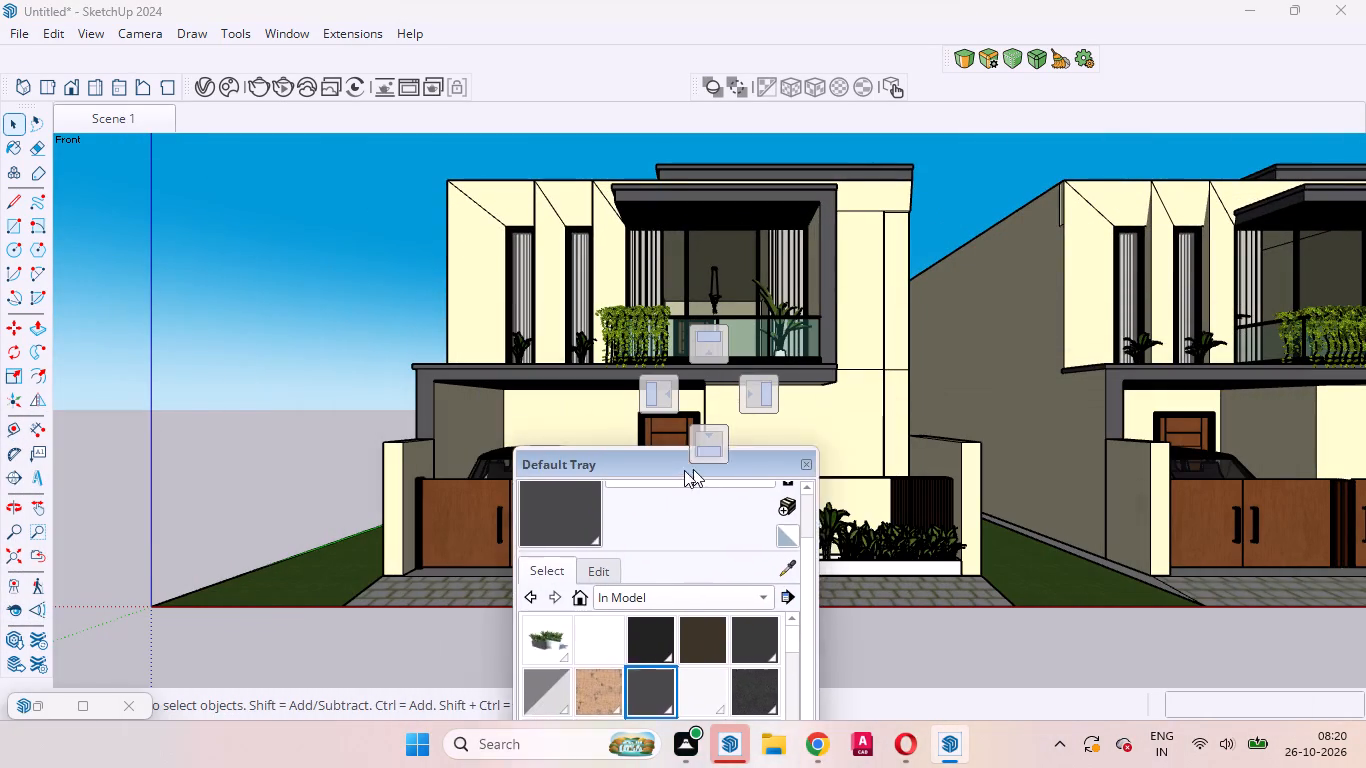
{"action": "left_click_drag", "start_coordinate": [684, 470], "coordinate": [323, 520]}
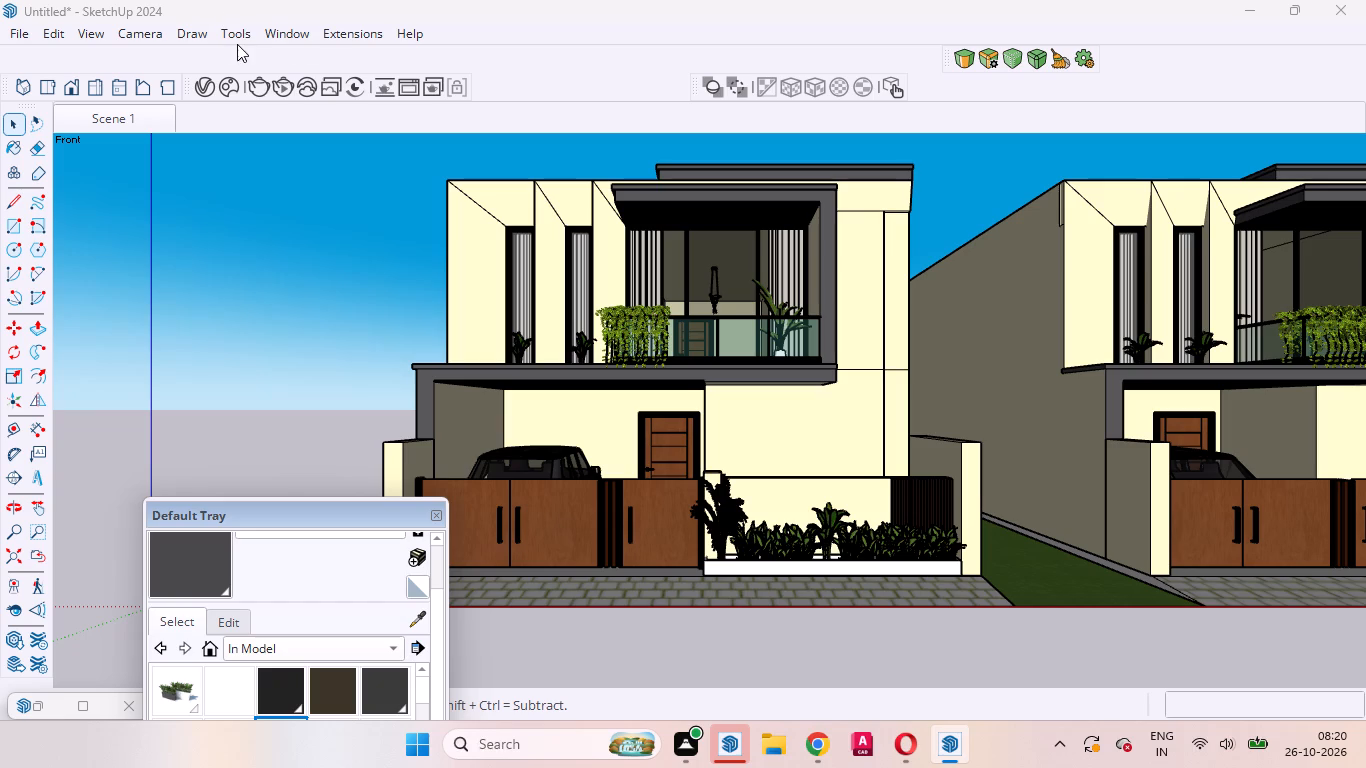
Search 3D Warehouse for "road" models.
{"action": "left_click", "coordinate": [303, 37]}
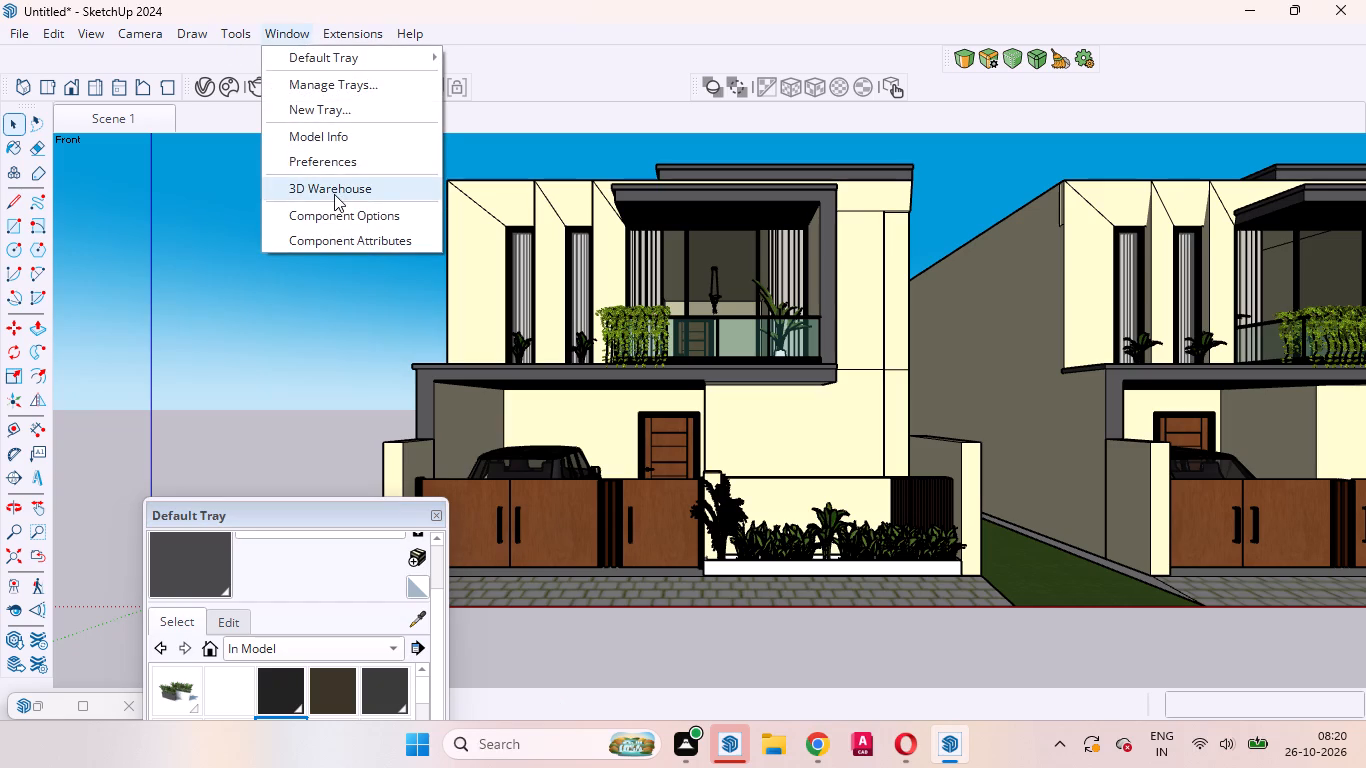
{"action": "left_click", "coordinate": [334, 194]}
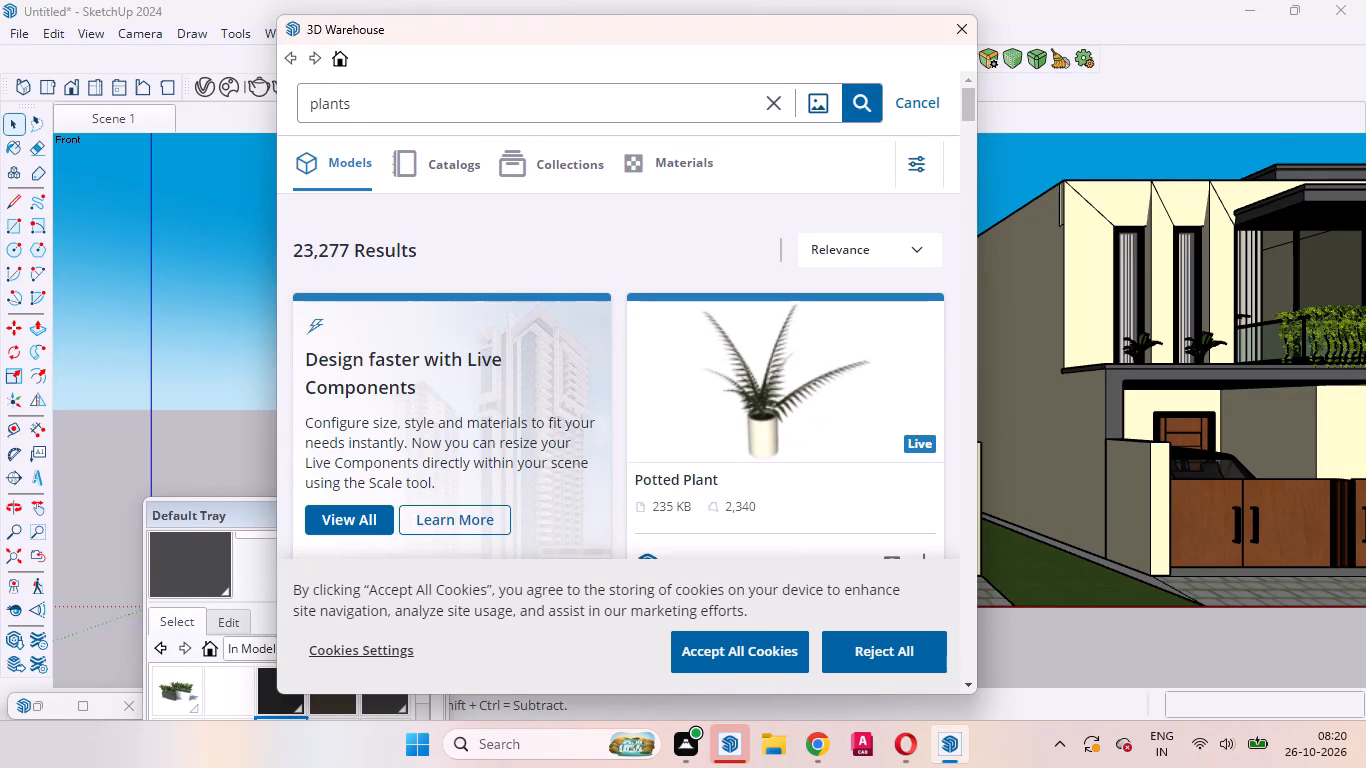
{"action": "left_click", "coordinate": [455, 99]}
{"action": "key", "text": "BackSpace"}
{"action": "key", "text": "BackSpace"}
{"action": "key", "text": "BackSpace"}
{"action": "key", "text": "BackSpace"}
{"action": "key", "text": "BackSpace"}
{"action": "key", "text": "BackSpace"}
{"action": "key", "text": "BackSpace"}
{"action": "key", "text": "BackSpace"}
{"action": "key", "text": "BackSpace"}
{"action": "key", "text": "BackSpace"}
{"action": "key", "text": "r"}
{"action": "key", "text": "o"}
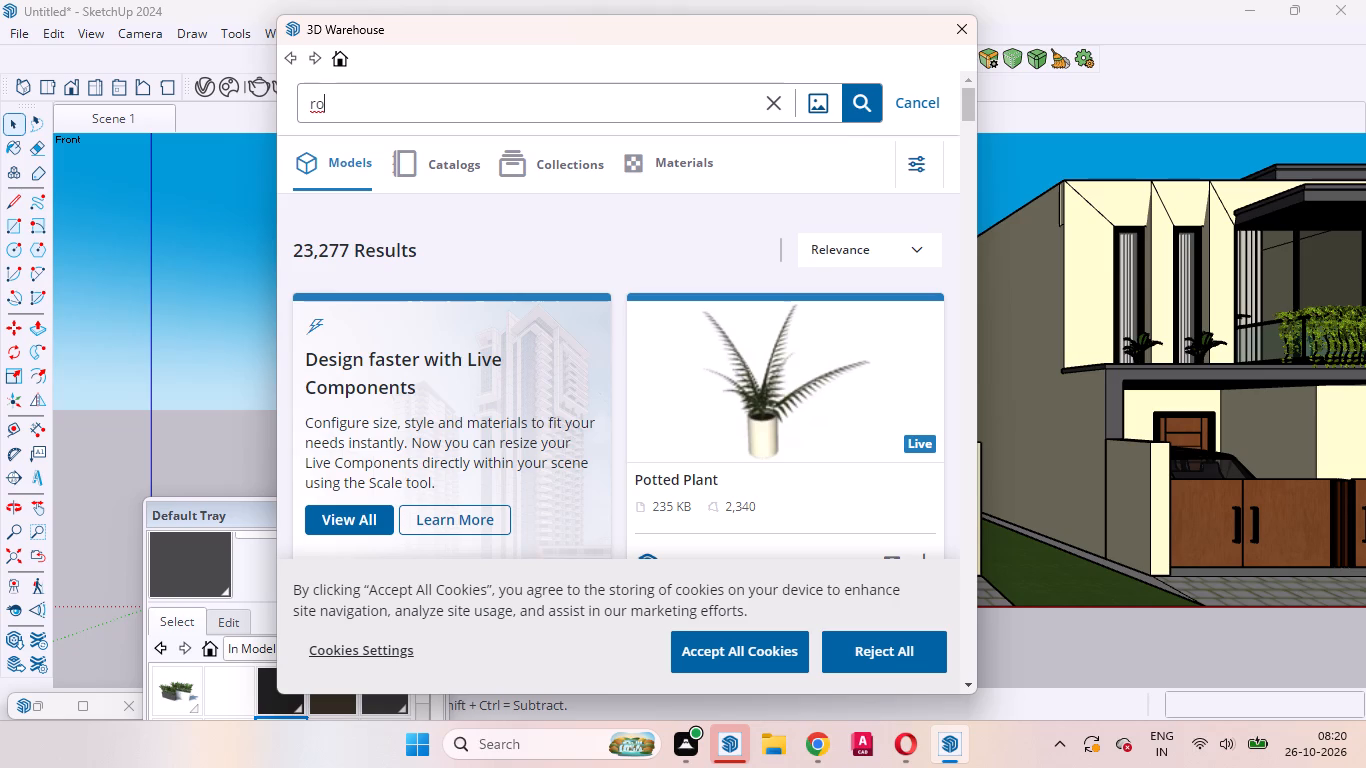
{"action": "key", "text": "a"}
{"action": "key", "text": "d"}
{"action": "key", "text": "Return"}
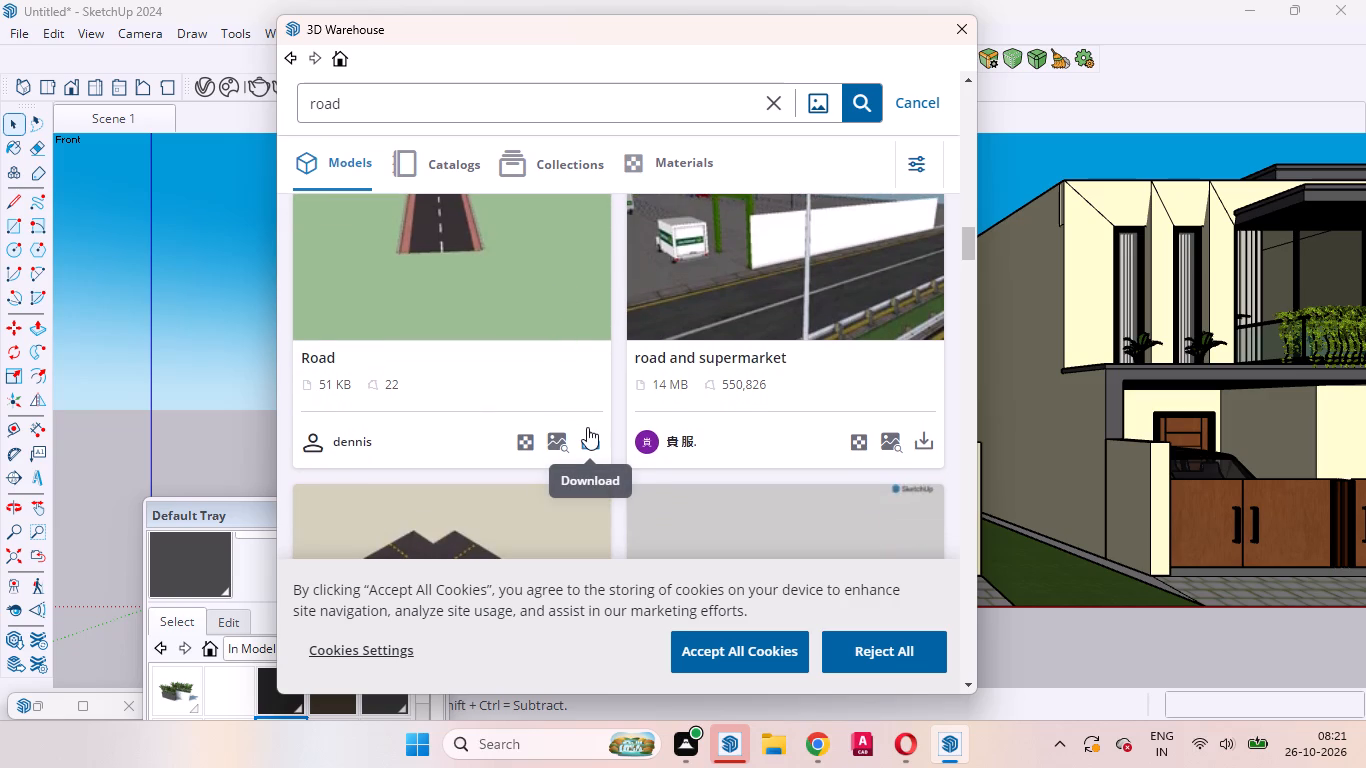
Load the 51 KB "Road" model directly into the model and place it on the open ground in front of the houses.
{"action": "left_click", "coordinate": [587, 427]}
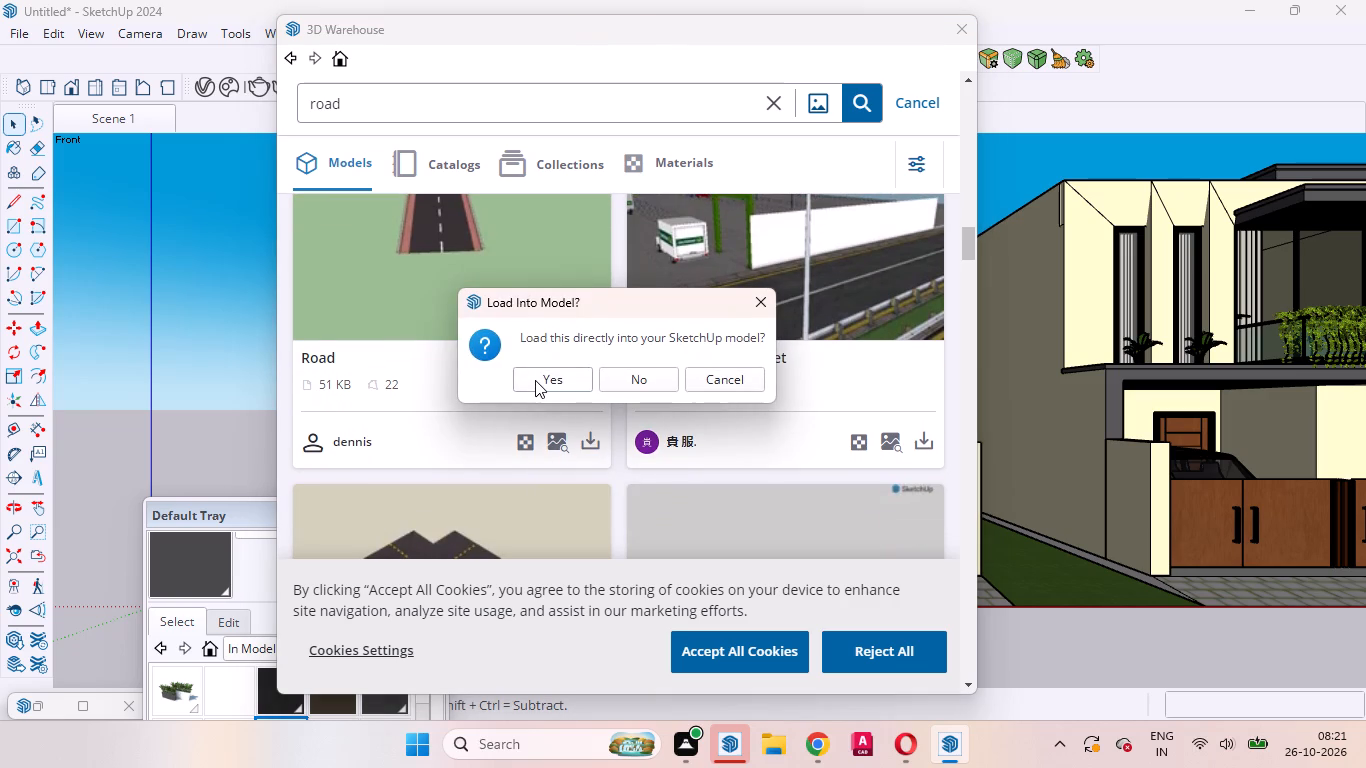
{"action": "left_click", "coordinate": [535, 380]}
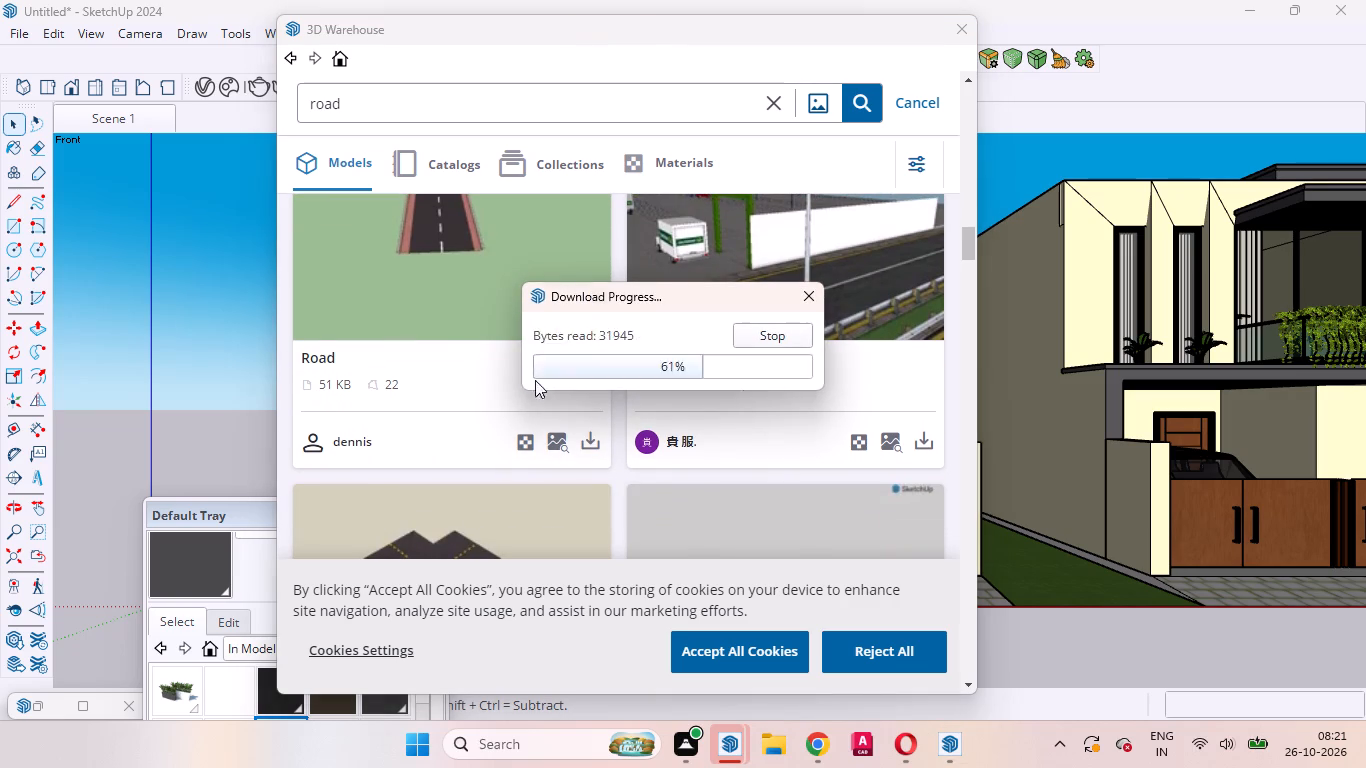
{"action": "left_click", "coordinate": [879, 414]}
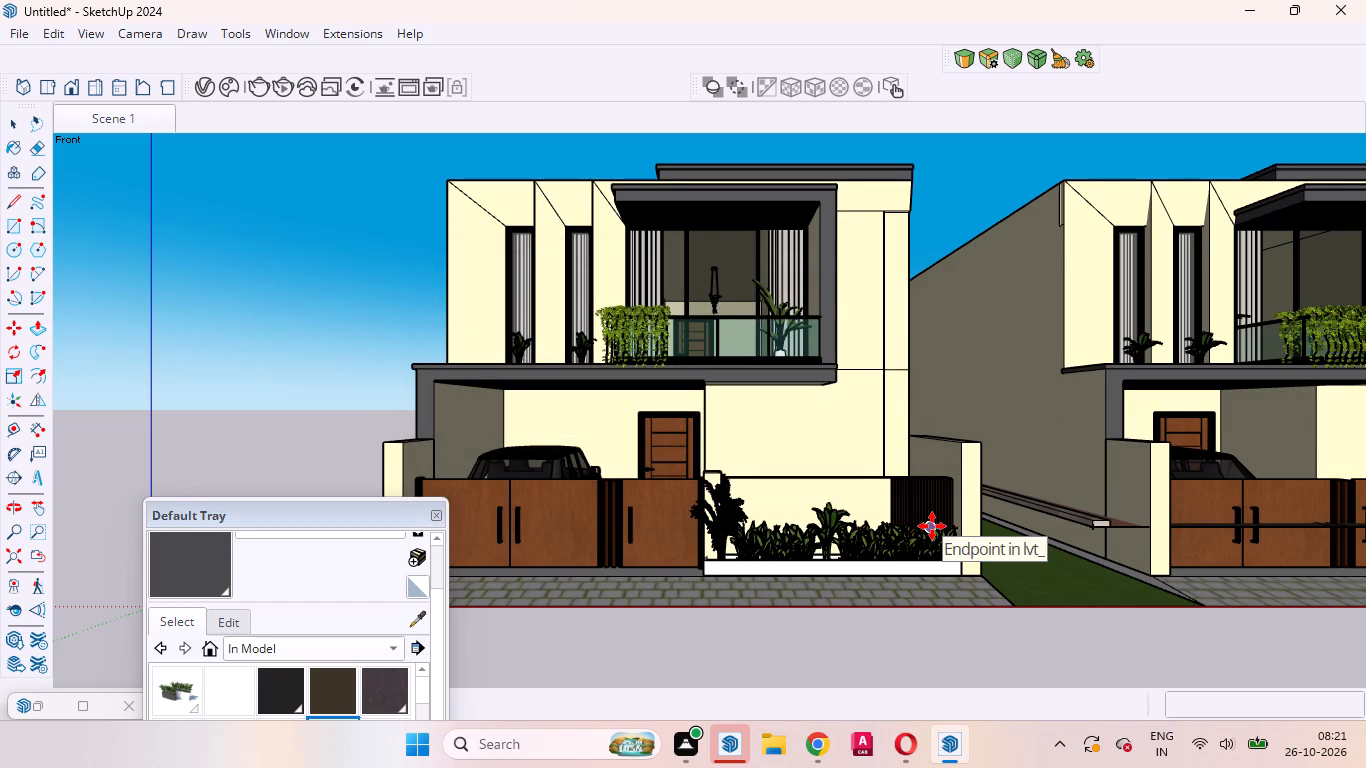
{"action": "scroll", "coordinate": [946, 520], "scroll_direction": "down", "scroll_amount": 13}
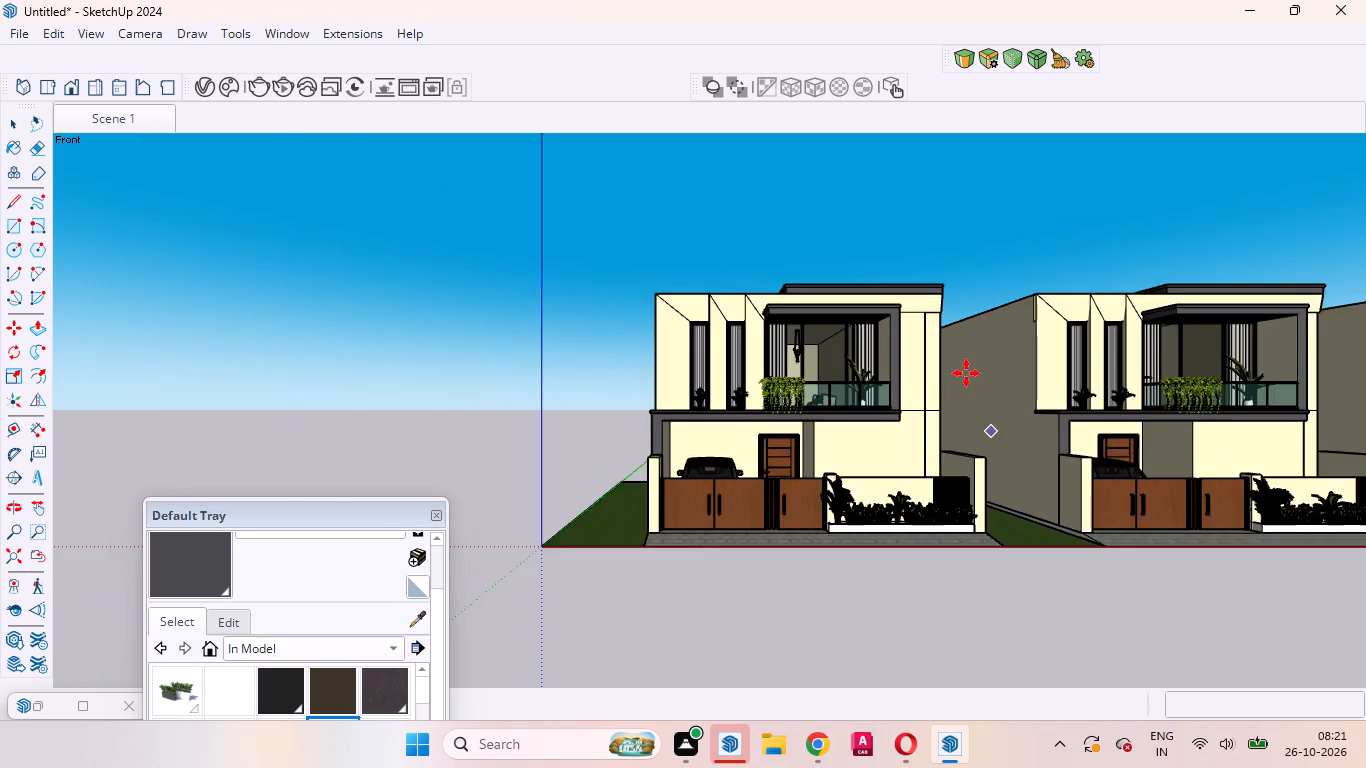
{"action": "scroll", "coordinate": [966, 373], "scroll_direction": "down", "scroll_amount": 10}
{"action": "scroll", "coordinate": [965, 557], "scroll_direction": "up", "scroll_amount": 3}
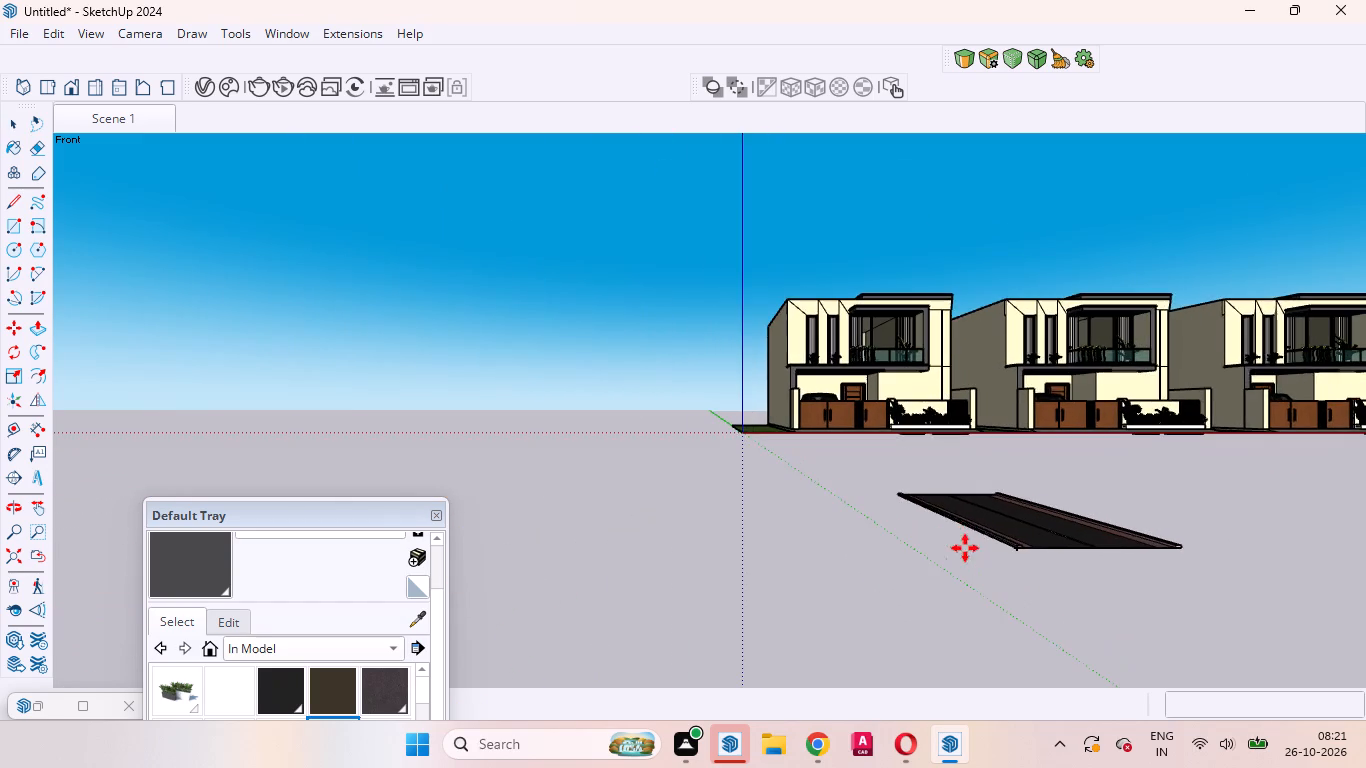
{"action": "scroll", "coordinate": [983, 553], "scroll_direction": "up", "scroll_amount": 1}
{"action": "middle_click_drag", "start_coordinate": [1001, 560], "coordinate": [1363, 767]}
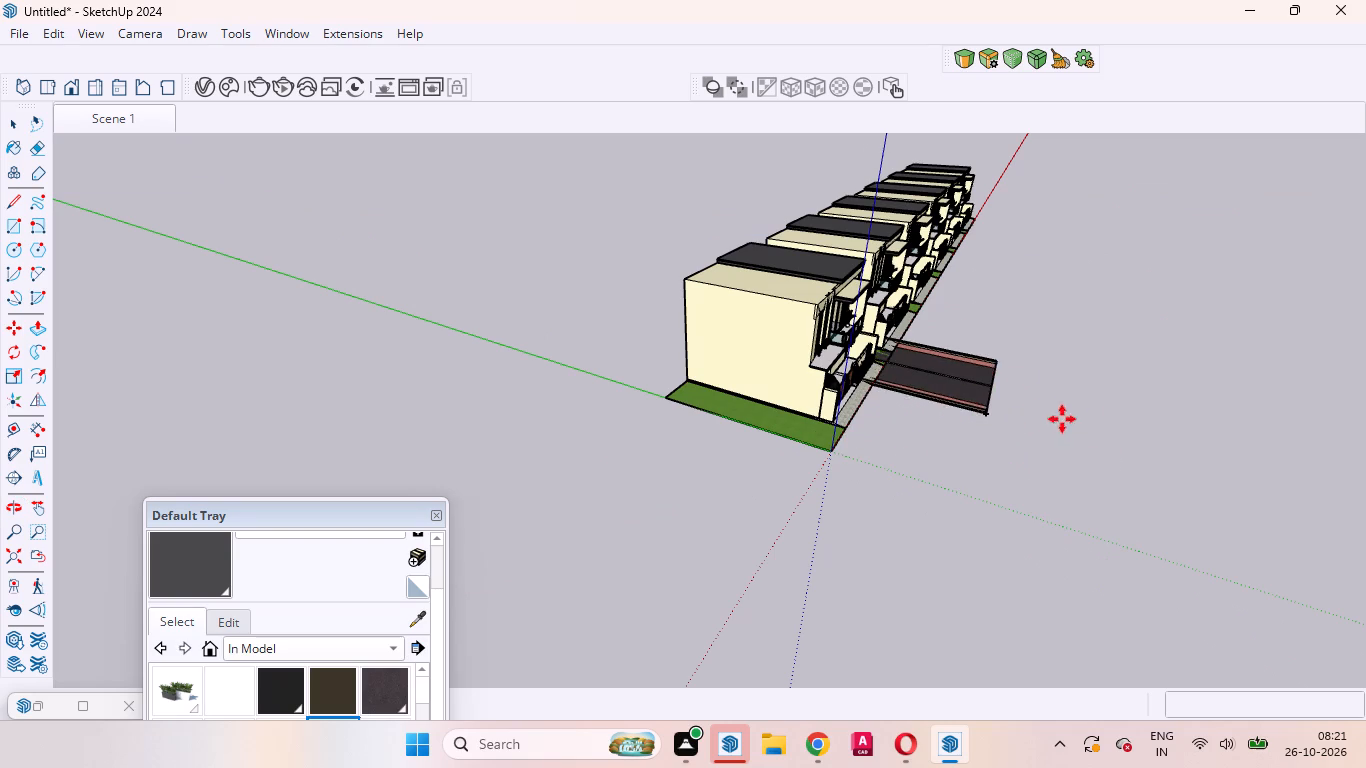
{"action": "left_click", "coordinate": [1264, 545]}
Rotate the road model 90° on the ground plane so that it runs parallel to the row of houses.
{"action": "key", "text": "q"}
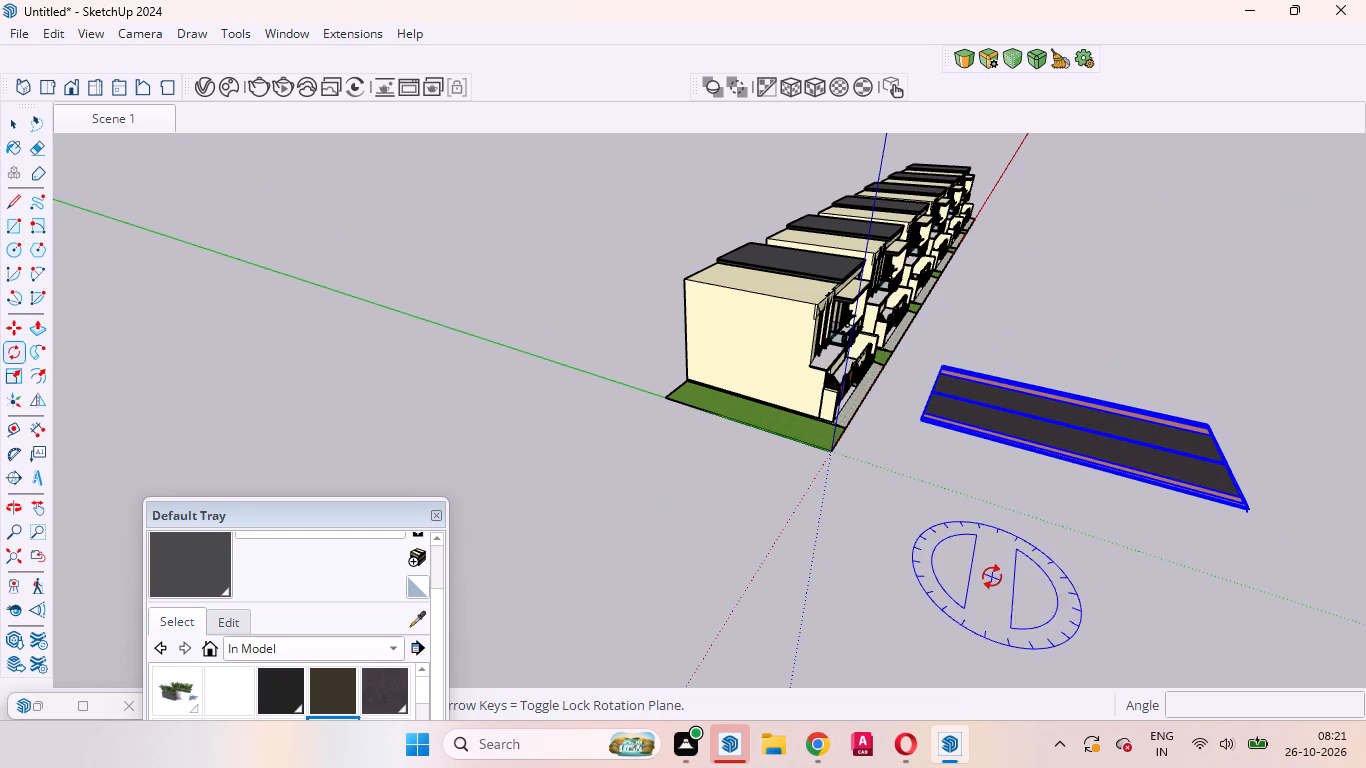
{"action": "left_click", "coordinate": [927, 473]}
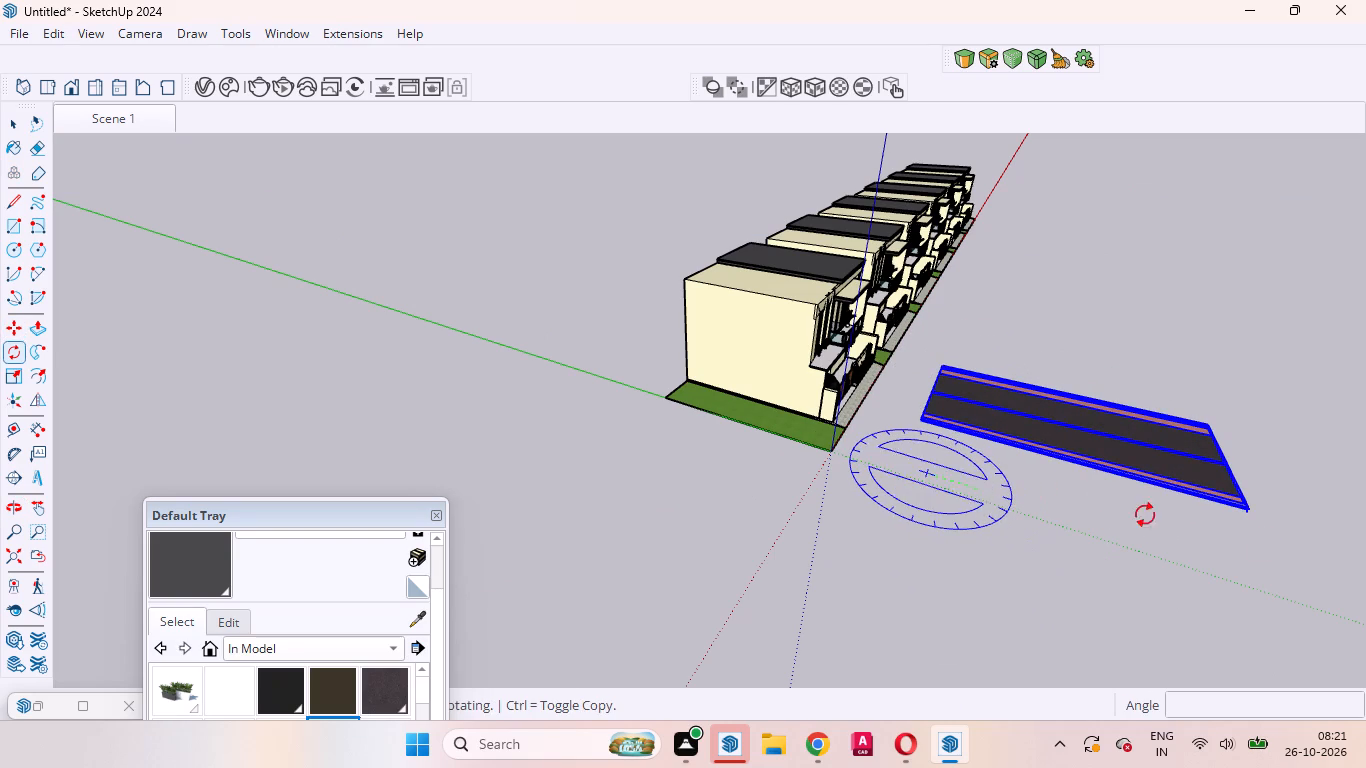
{"action": "left_click", "coordinate": [1185, 546]}
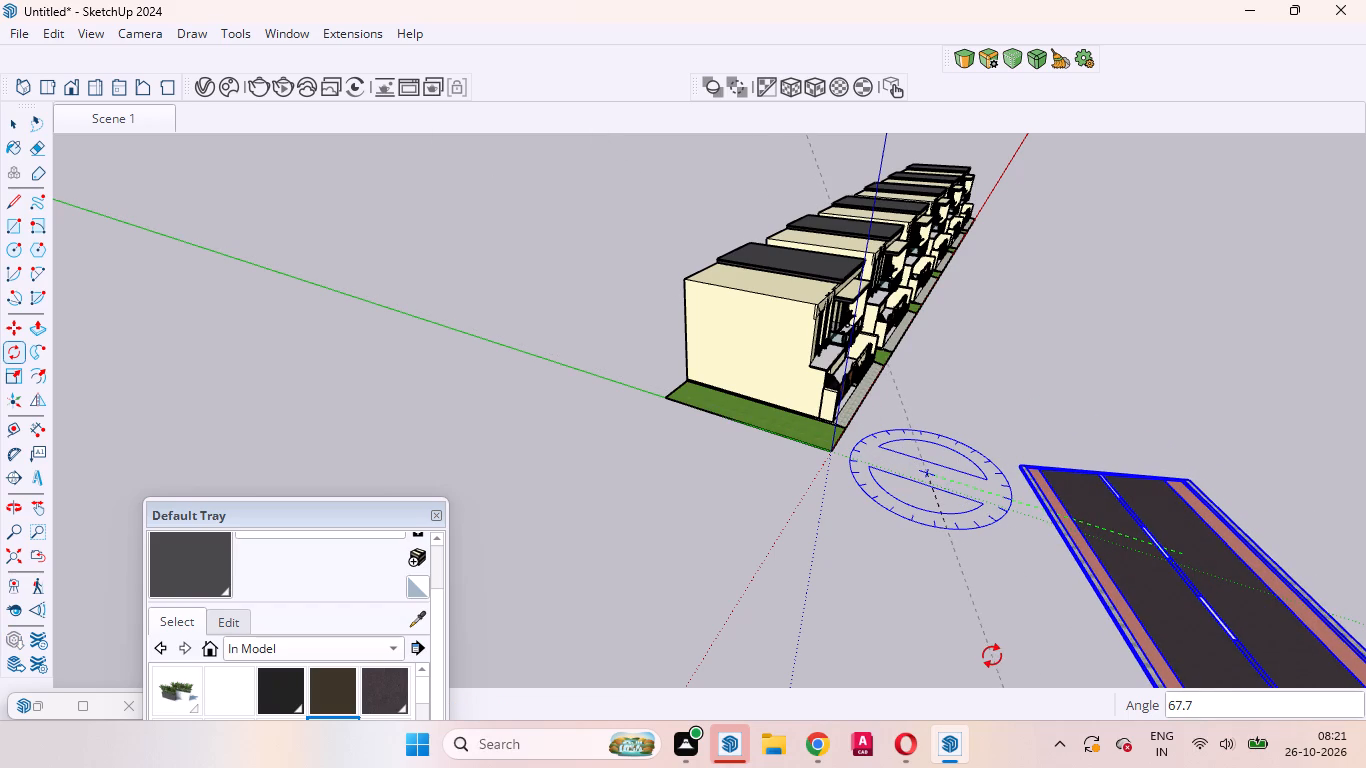
{"action": "type", "text": "90"}
{"action": "key", "text": "Return"}
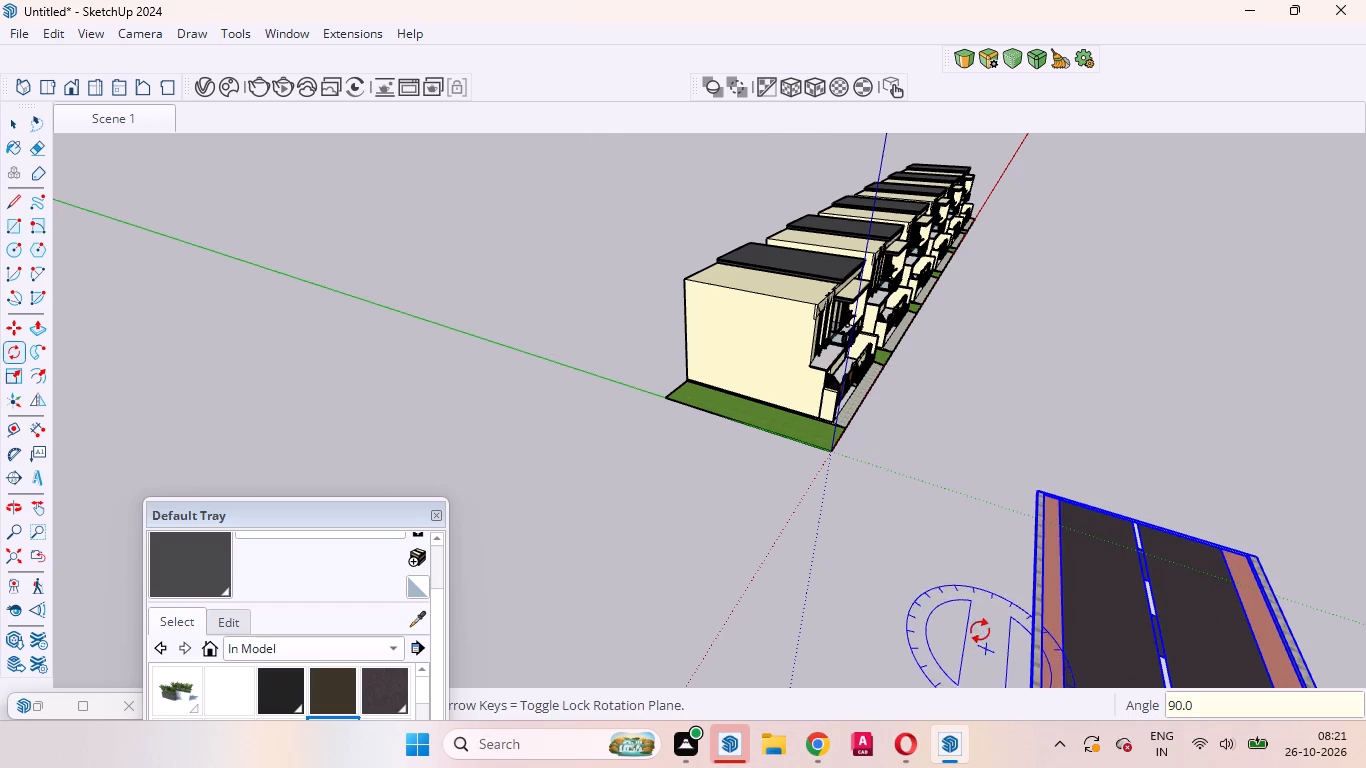
{"action": "key", "text": "space"}
{"action": "left_click", "coordinate": [1002, 369]}
Move the road by its bottom kerb corner to the axes origin at the front corner of the first house's lawn.
{"action": "scroll", "coordinate": [792, 260], "scroll_direction": "down", "scroll_amount": 8}
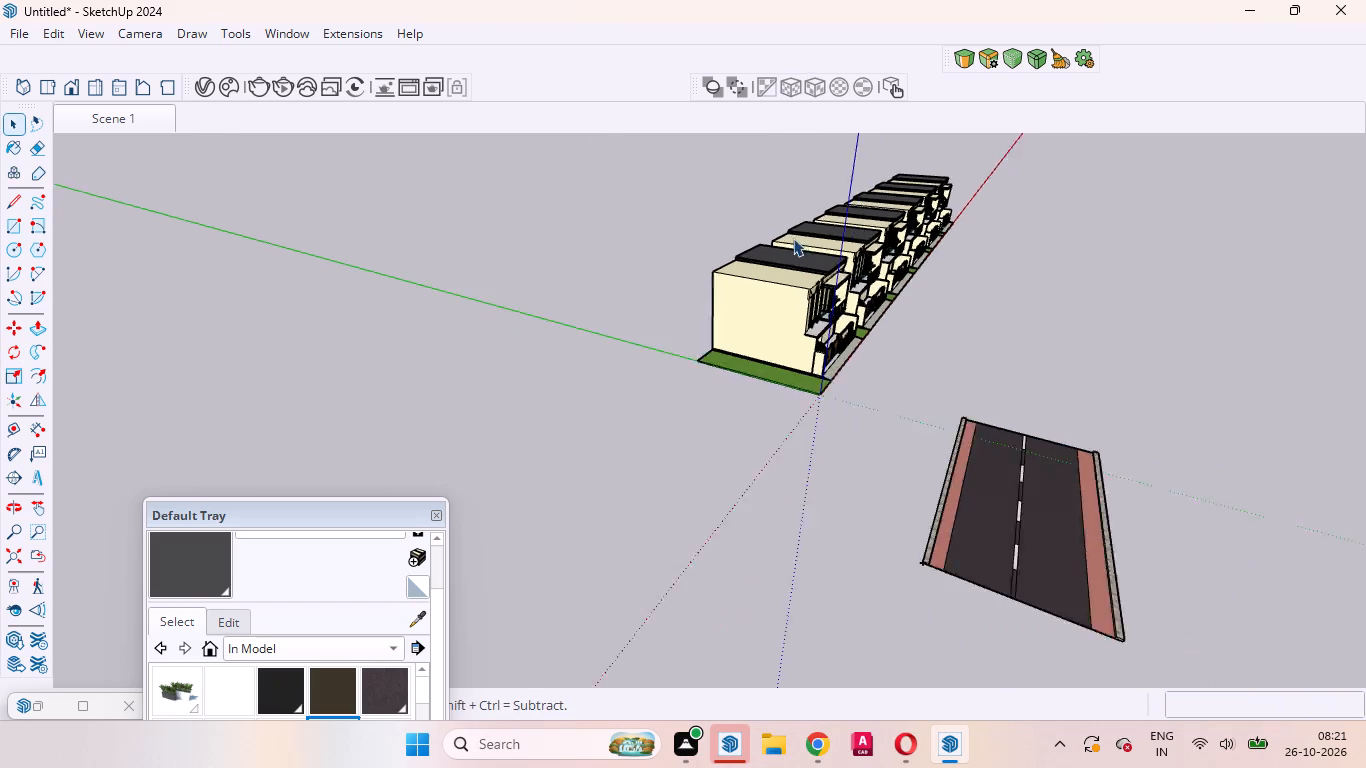
{"action": "scroll", "coordinate": [793, 238], "scroll_direction": "down", "scroll_amount": 5}
{"action": "scroll", "coordinate": [846, 362], "scroll_direction": "up", "scroll_amount": 20}
{"action": "scroll", "coordinate": [846, 362], "scroll_direction": "up", "scroll_amount": 4}
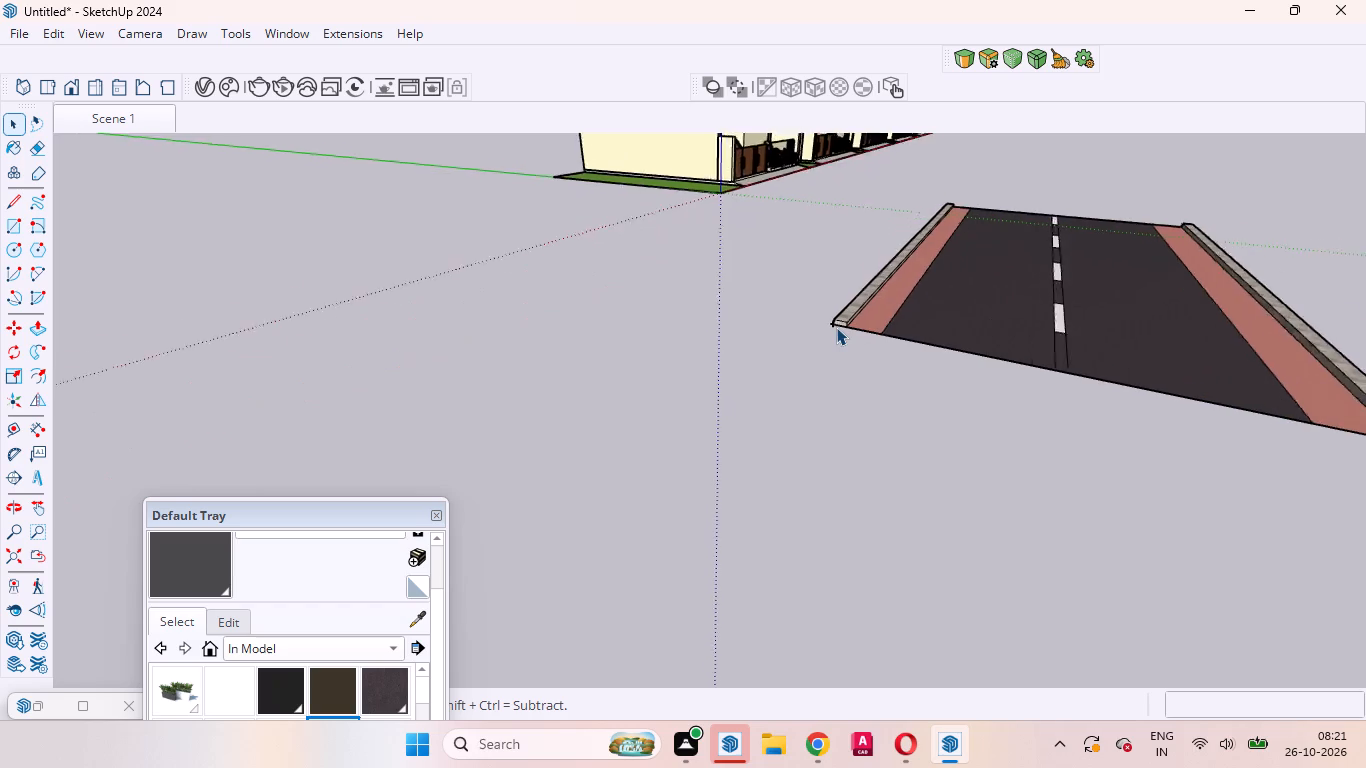
{"action": "scroll", "coordinate": [836, 327], "scroll_direction": "up", "scroll_amount": 17}
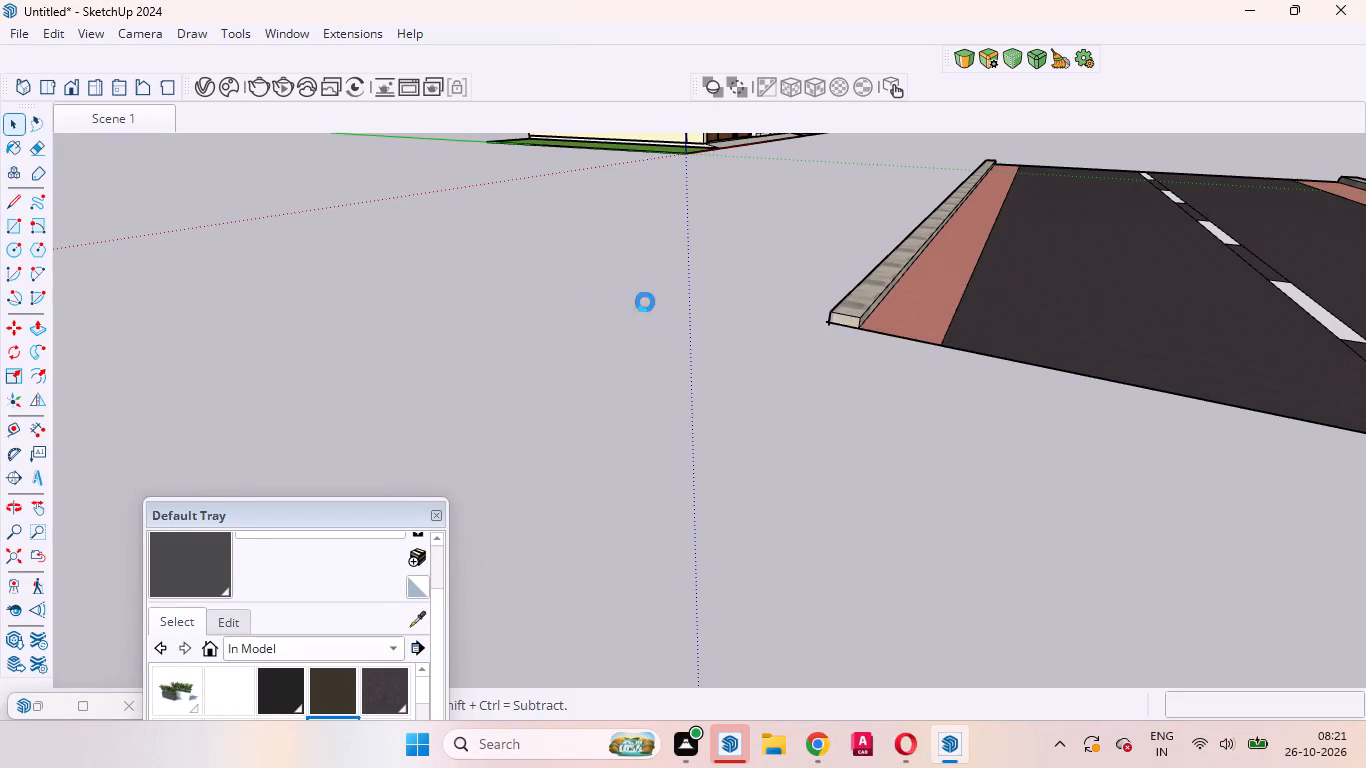
{"action": "scroll", "coordinate": [780, 328], "scroll_direction": "up", "scroll_amount": 14}
{"action": "left_click", "coordinate": [946, 329]}
{"action": "scroll", "coordinate": [888, 411], "scroll_direction": "up", "scroll_amount": 2}
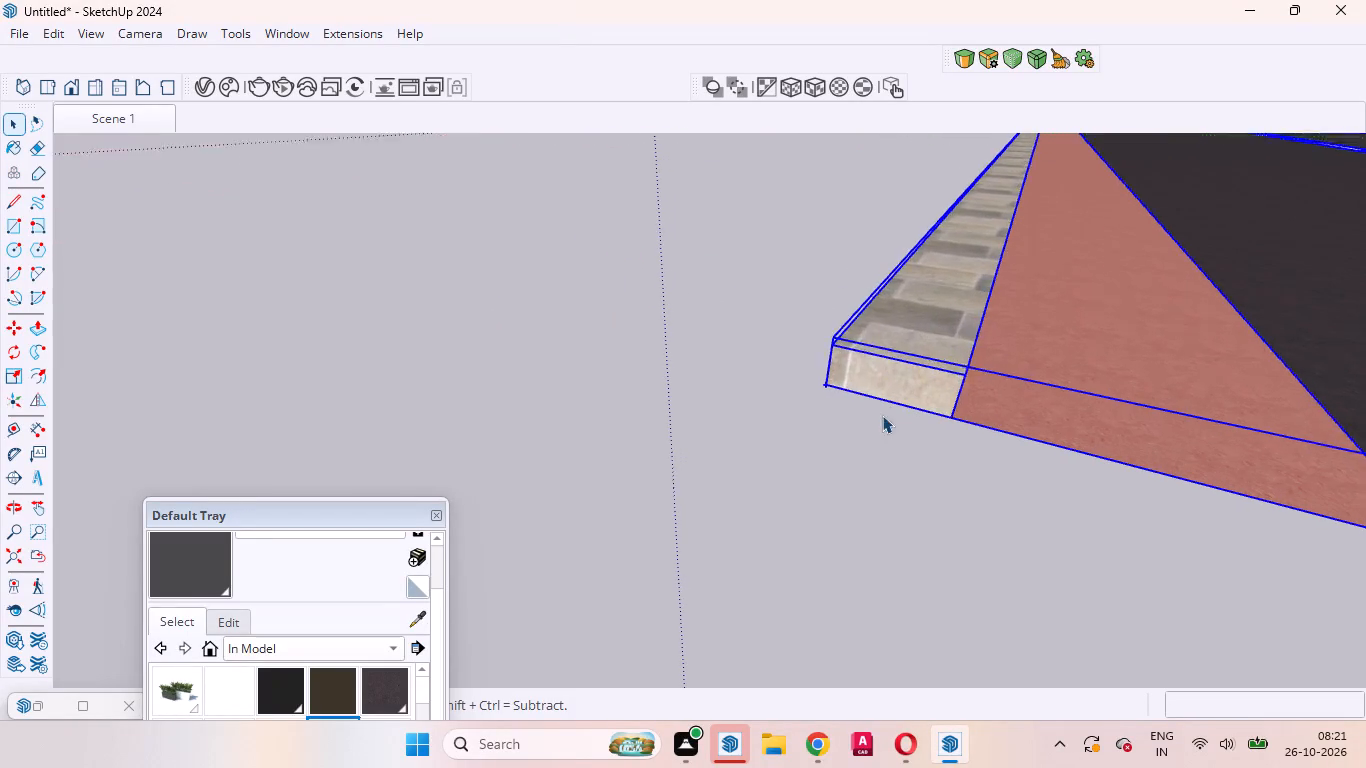
{"action": "scroll", "coordinate": [882, 415], "scroll_direction": "up", "scroll_amount": 5}
{"action": "key", "text": "m"}
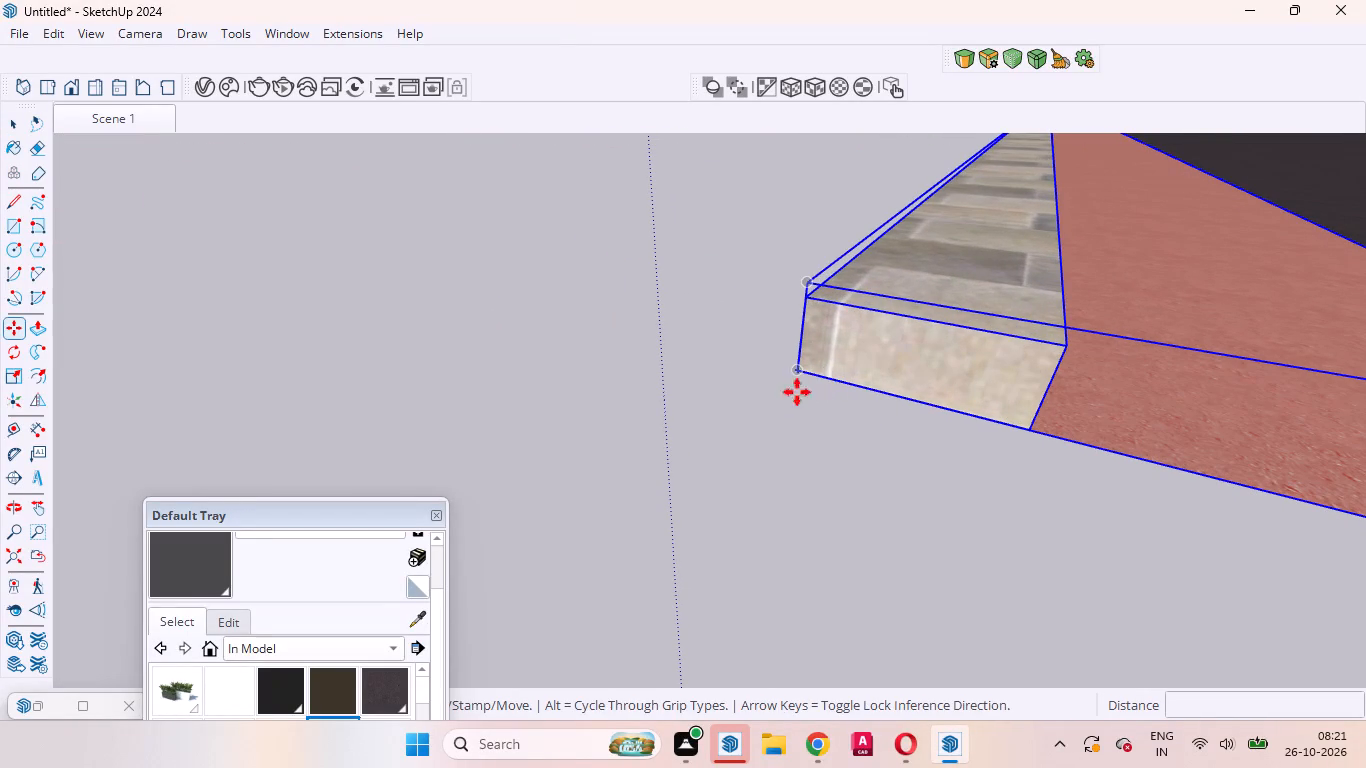
{"action": "left_click", "coordinate": [799, 368]}
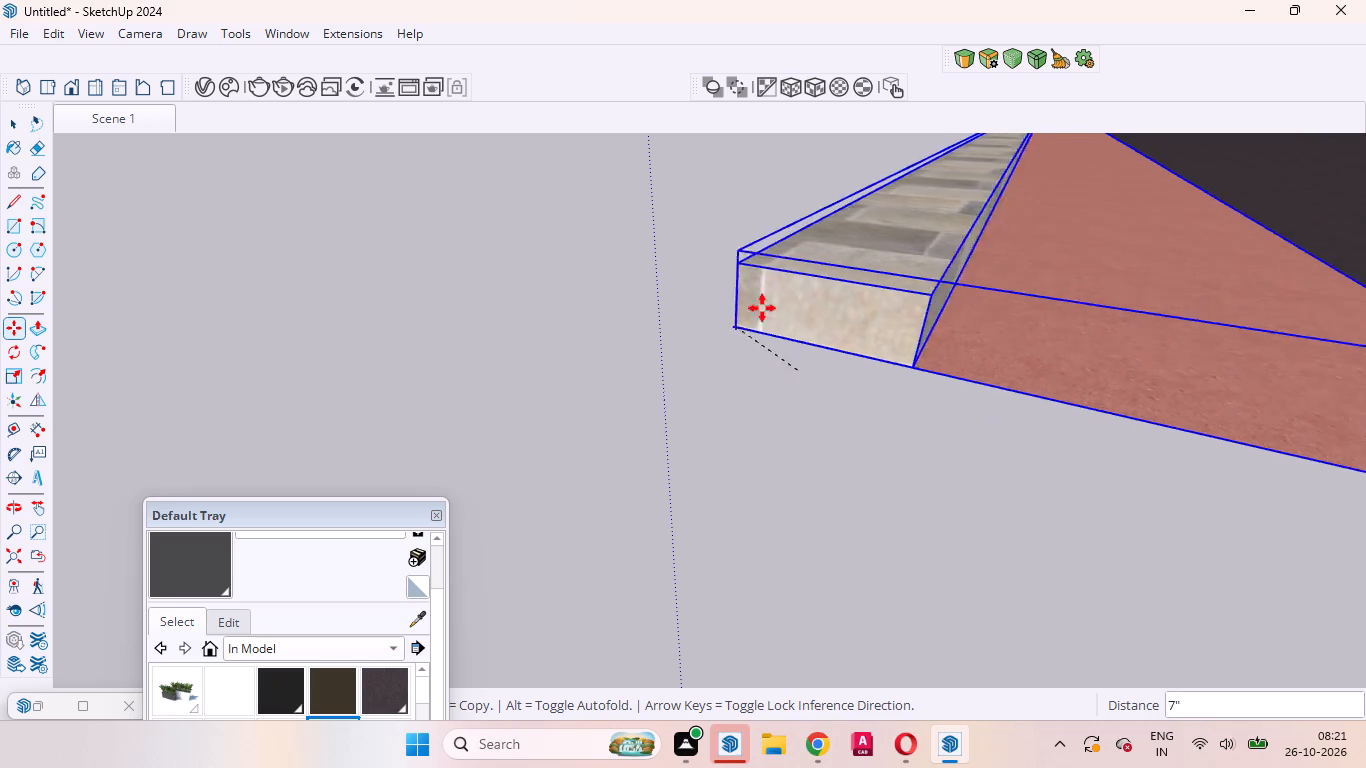
{"action": "scroll", "coordinate": [853, 300], "scroll_direction": "down", "scroll_amount": 20}
{"action": "scroll", "coordinate": [853, 300], "scroll_direction": "down", "scroll_amount": 16}
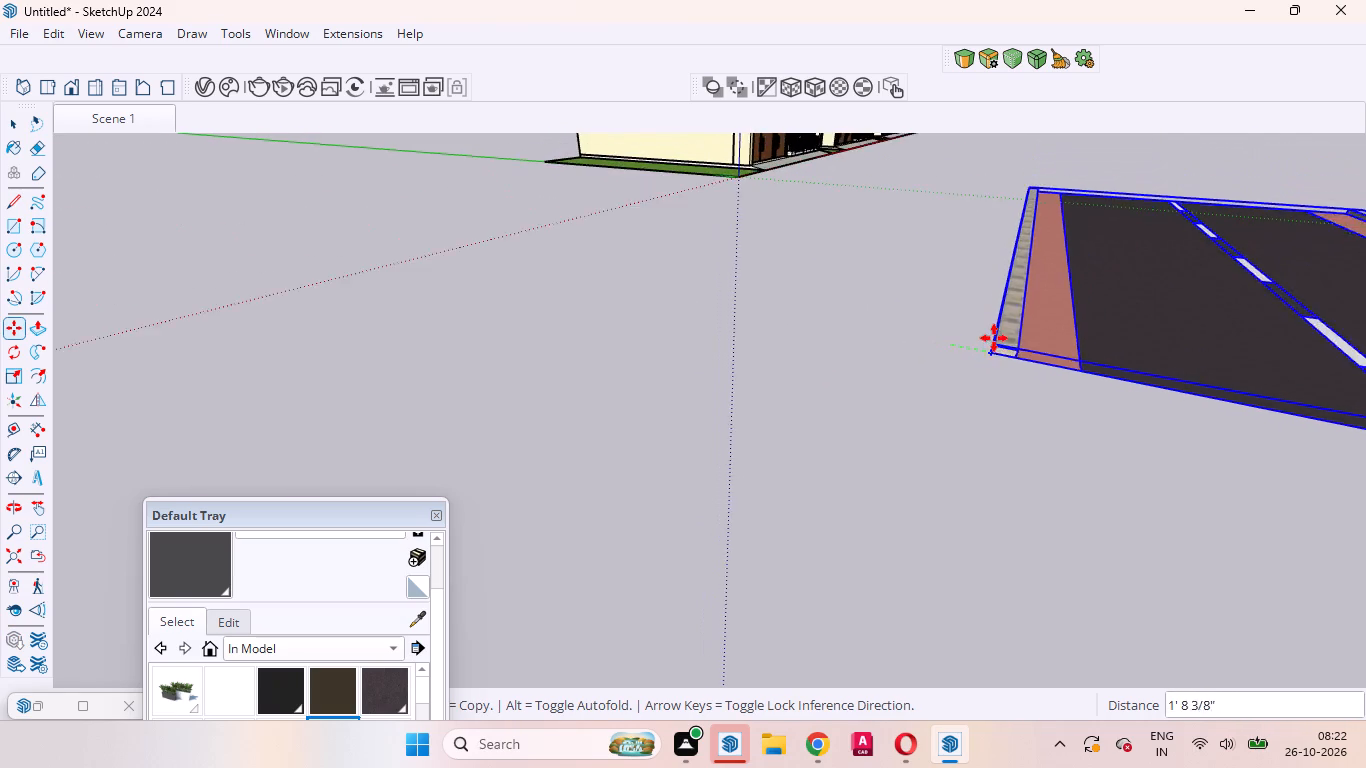
{"action": "scroll", "coordinate": [994, 338], "scroll_direction": "down", "scroll_amount": 3}
{"action": "scroll", "coordinate": [820, 196], "scroll_direction": "up", "scroll_amount": 19}
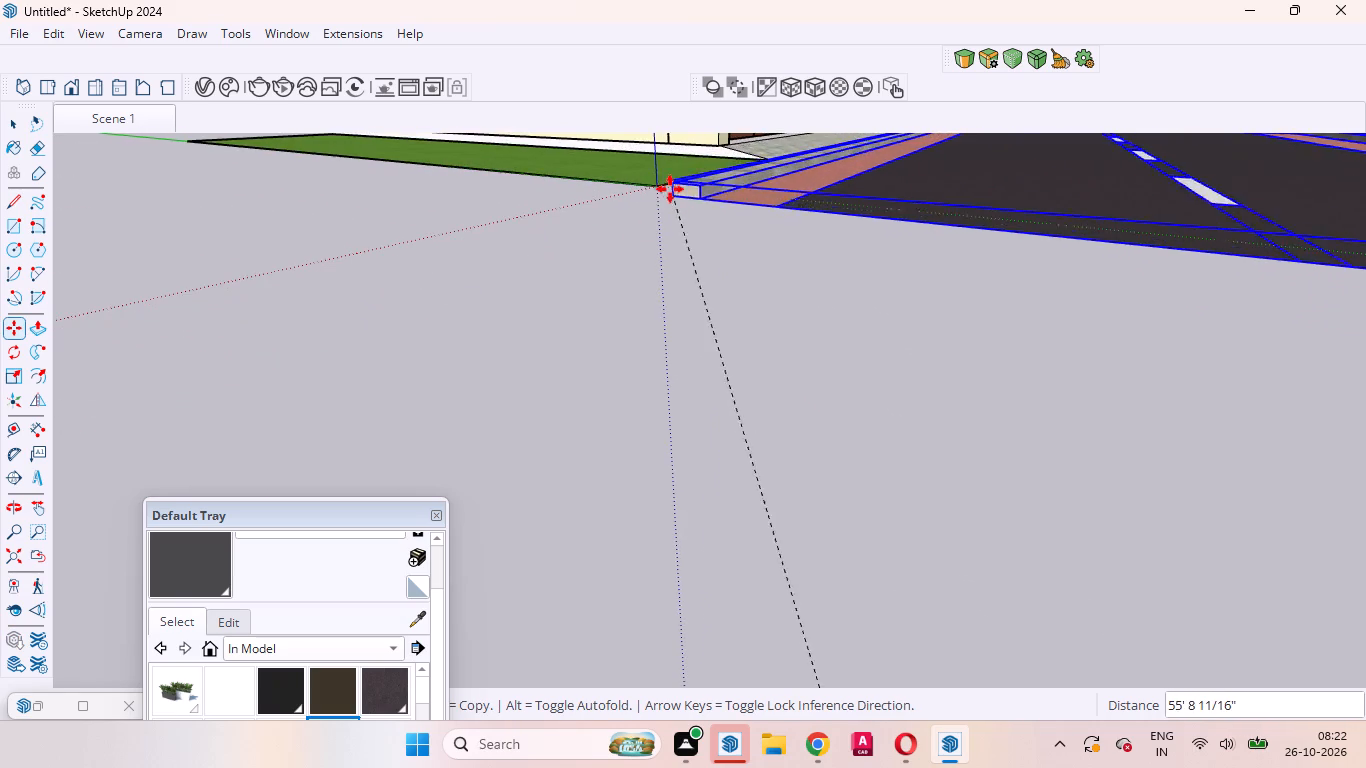
{"action": "scroll", "coordinate": [664, 186], "scroll_direction": "up", "scroll_amount": 10}
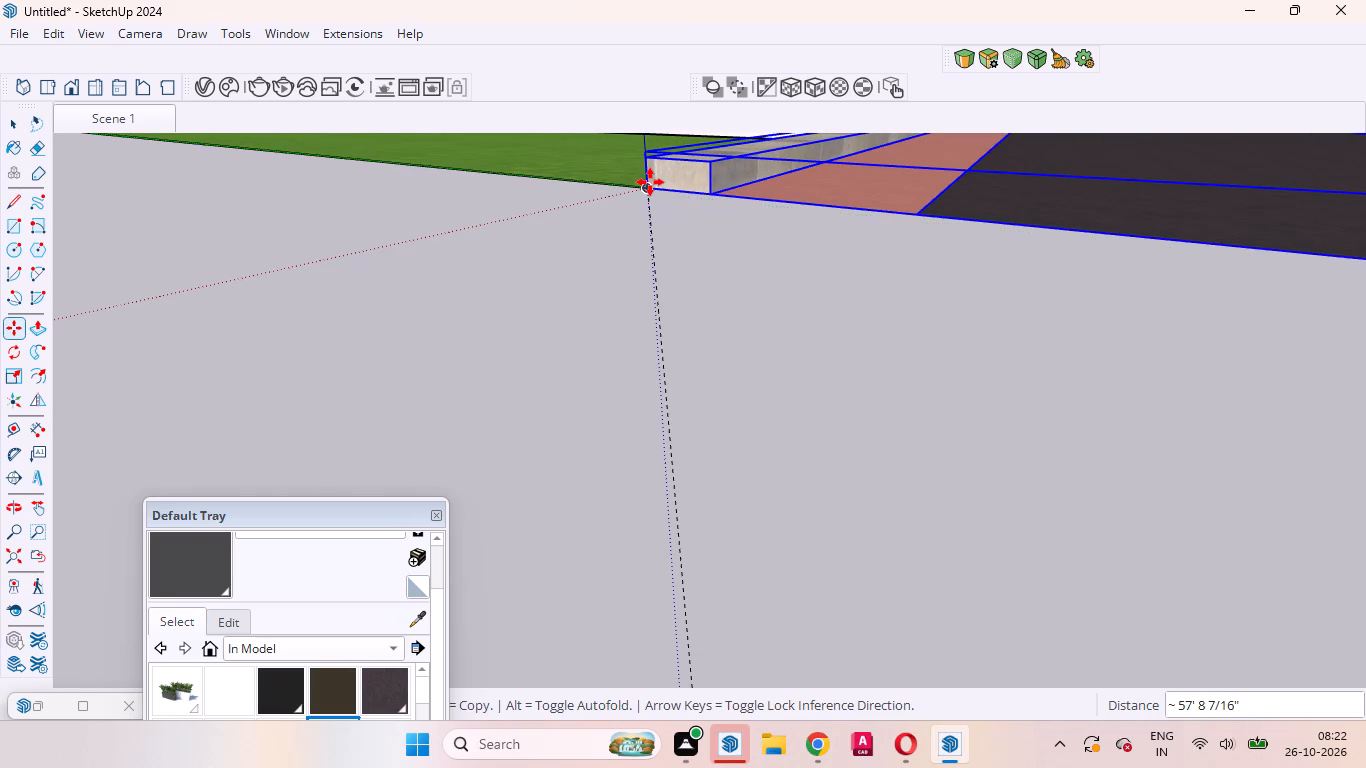
{"action": "left_click", "coordinate": [645, 189]}
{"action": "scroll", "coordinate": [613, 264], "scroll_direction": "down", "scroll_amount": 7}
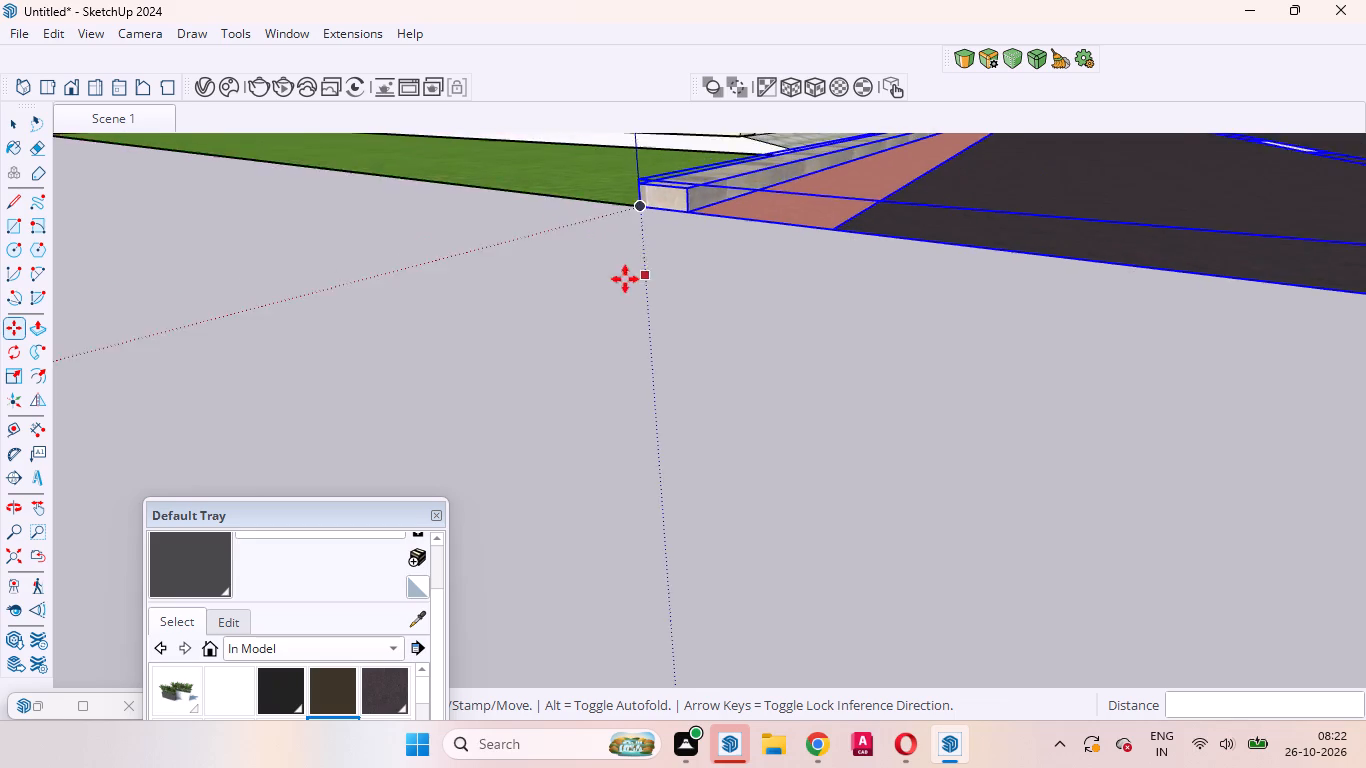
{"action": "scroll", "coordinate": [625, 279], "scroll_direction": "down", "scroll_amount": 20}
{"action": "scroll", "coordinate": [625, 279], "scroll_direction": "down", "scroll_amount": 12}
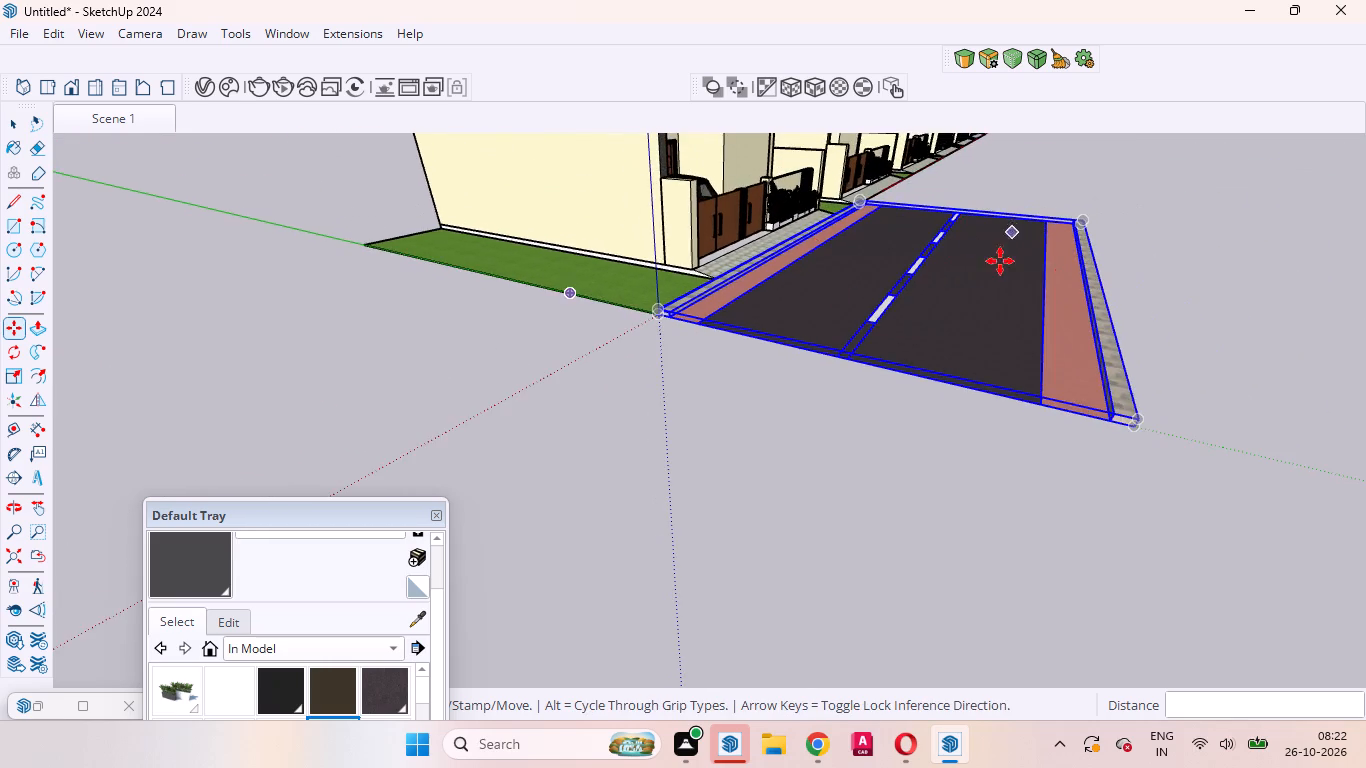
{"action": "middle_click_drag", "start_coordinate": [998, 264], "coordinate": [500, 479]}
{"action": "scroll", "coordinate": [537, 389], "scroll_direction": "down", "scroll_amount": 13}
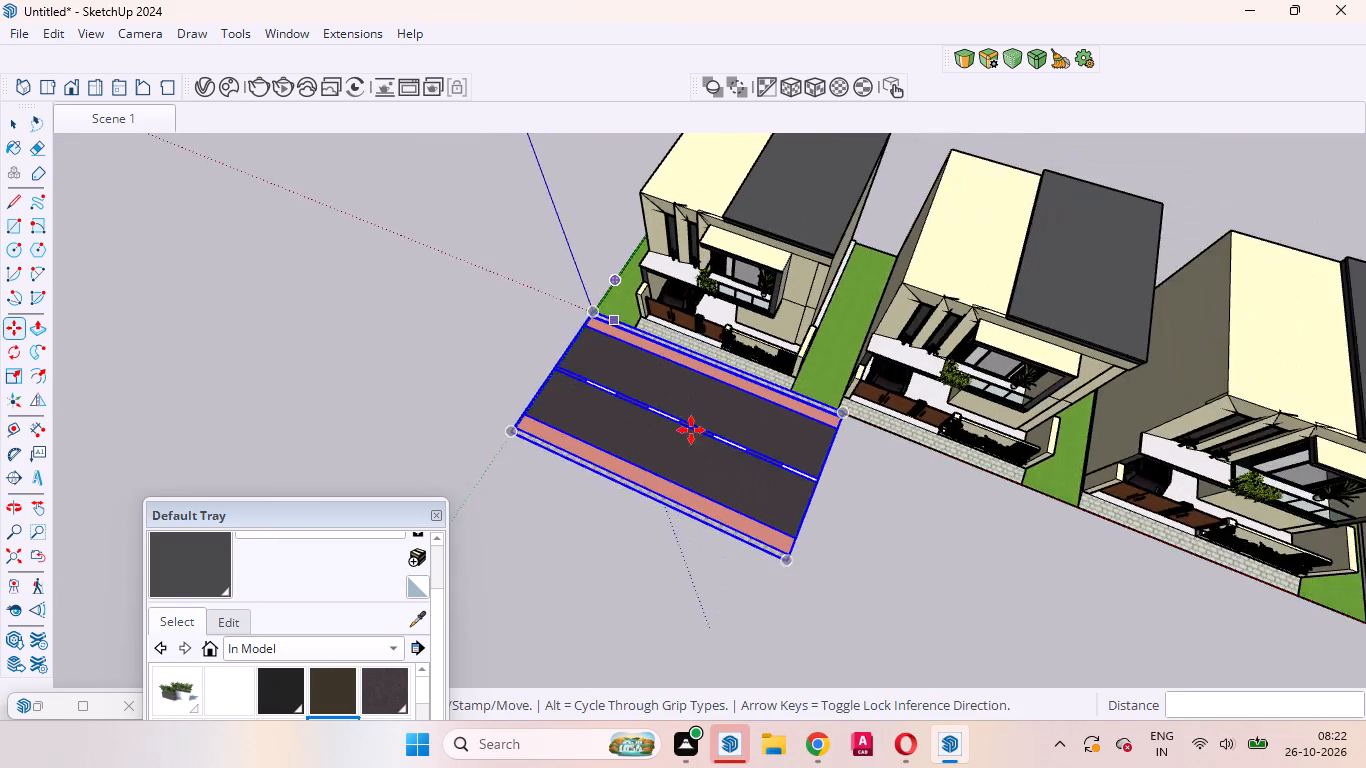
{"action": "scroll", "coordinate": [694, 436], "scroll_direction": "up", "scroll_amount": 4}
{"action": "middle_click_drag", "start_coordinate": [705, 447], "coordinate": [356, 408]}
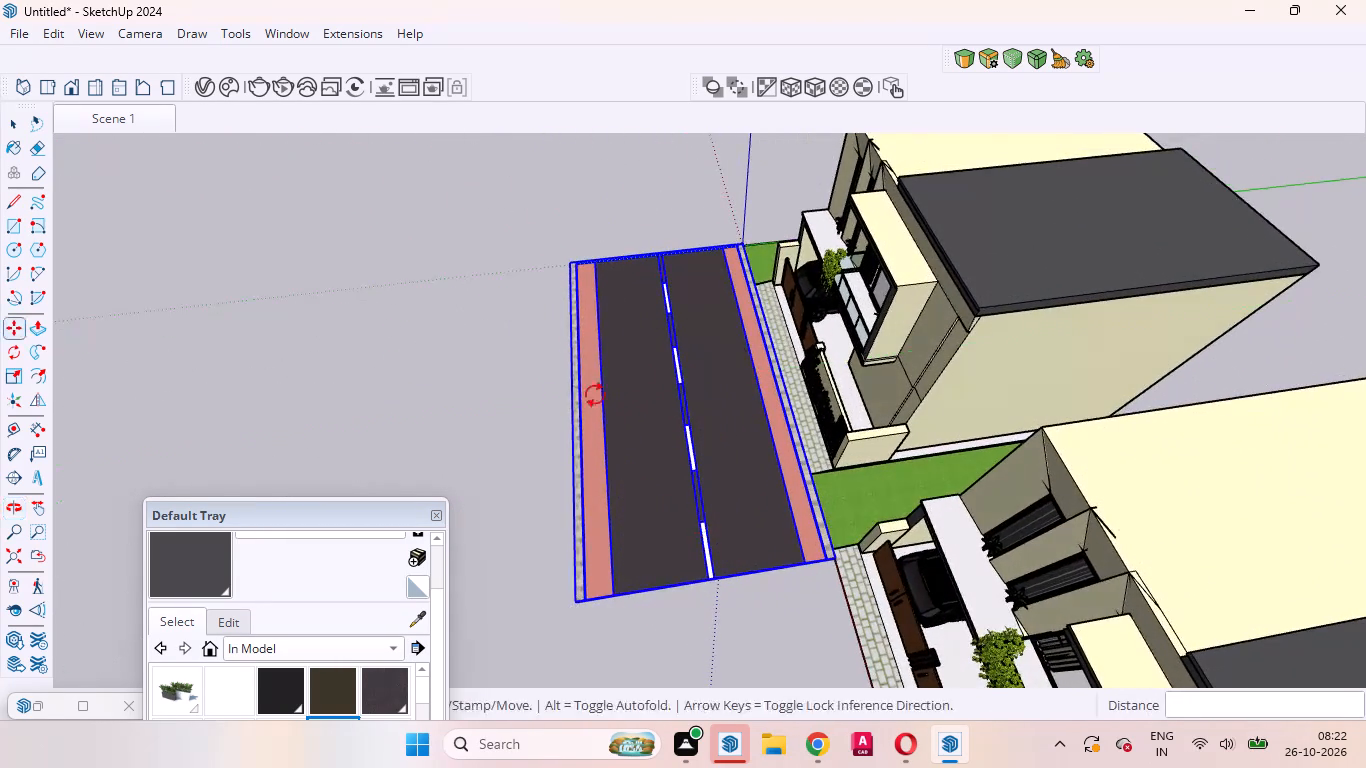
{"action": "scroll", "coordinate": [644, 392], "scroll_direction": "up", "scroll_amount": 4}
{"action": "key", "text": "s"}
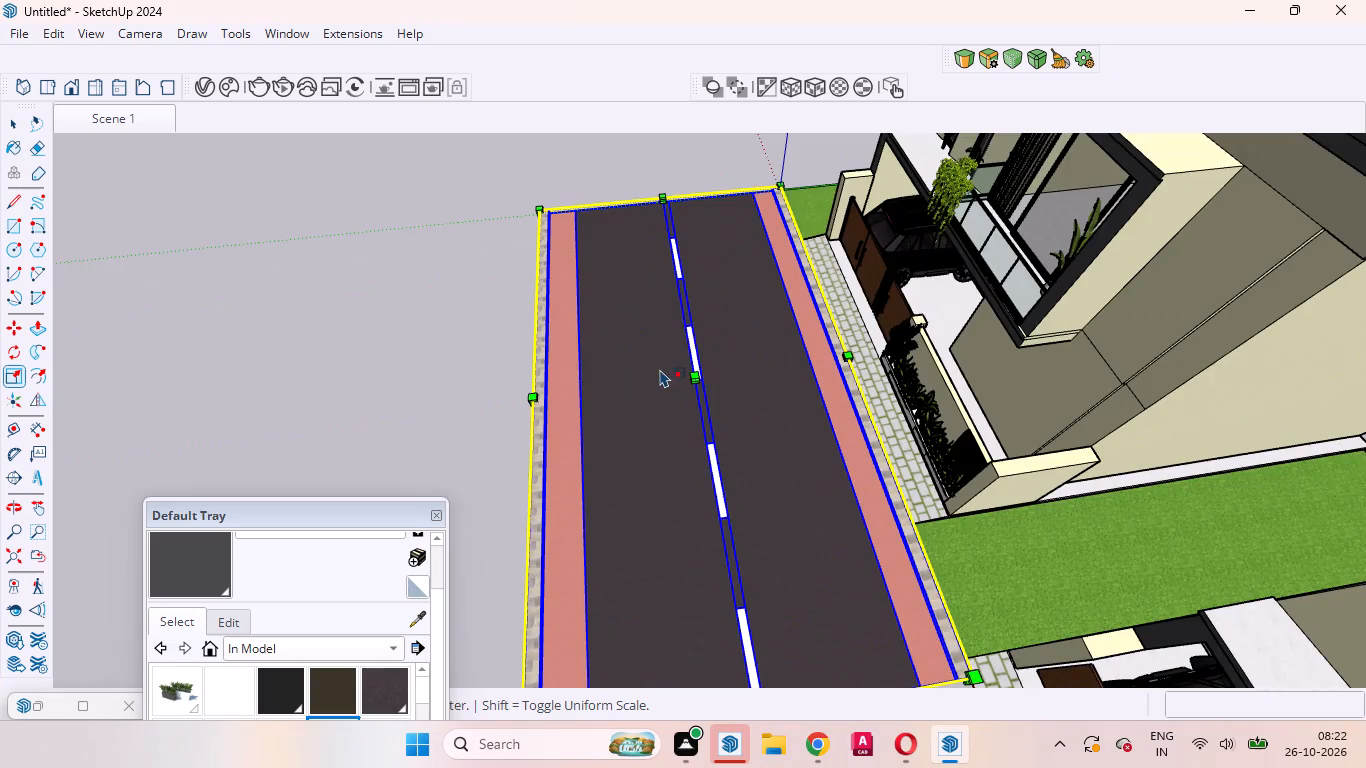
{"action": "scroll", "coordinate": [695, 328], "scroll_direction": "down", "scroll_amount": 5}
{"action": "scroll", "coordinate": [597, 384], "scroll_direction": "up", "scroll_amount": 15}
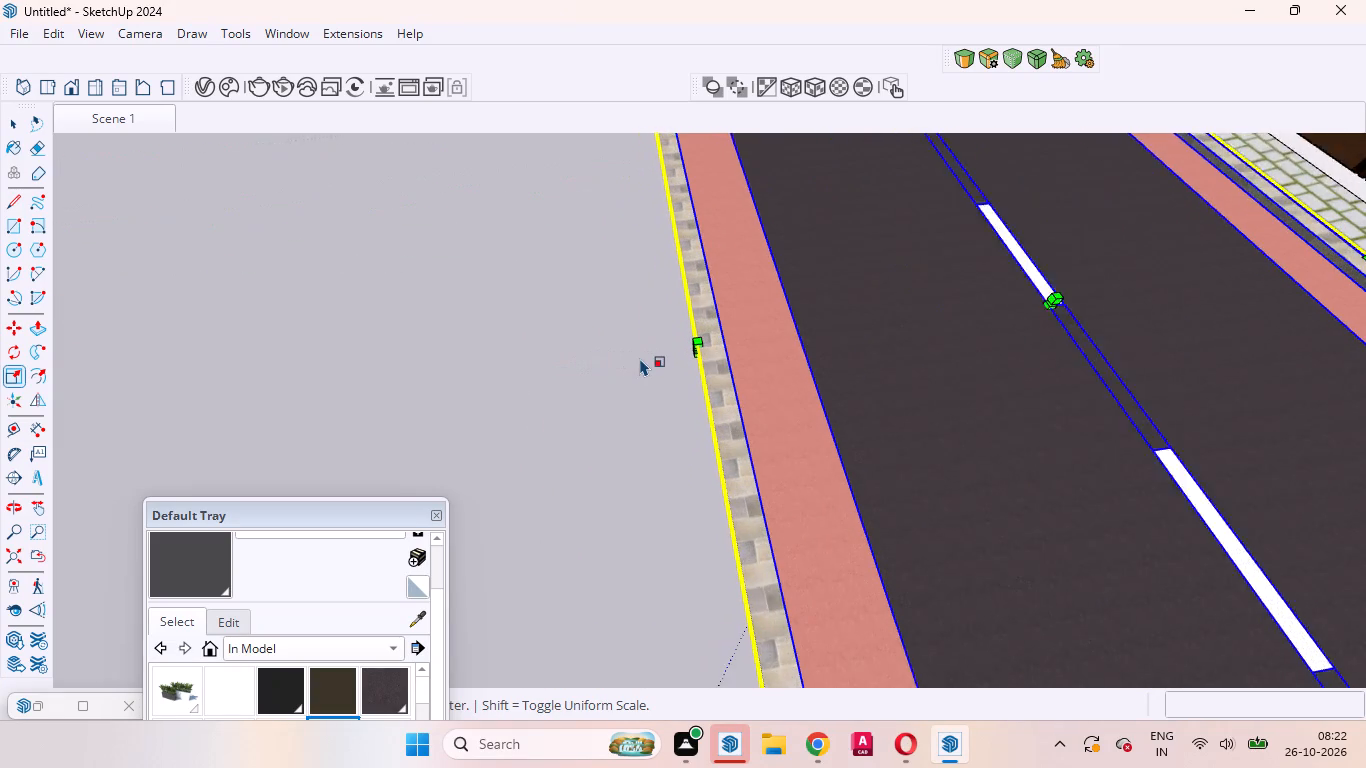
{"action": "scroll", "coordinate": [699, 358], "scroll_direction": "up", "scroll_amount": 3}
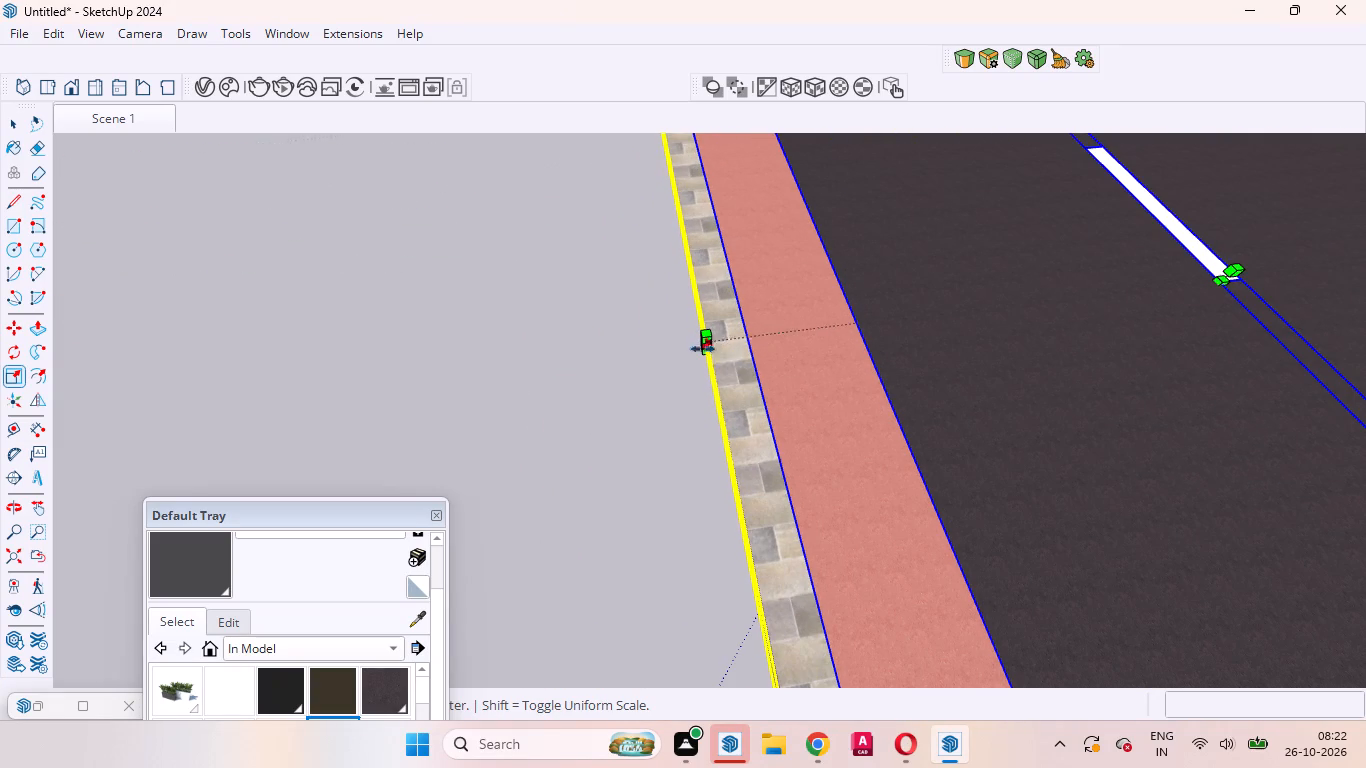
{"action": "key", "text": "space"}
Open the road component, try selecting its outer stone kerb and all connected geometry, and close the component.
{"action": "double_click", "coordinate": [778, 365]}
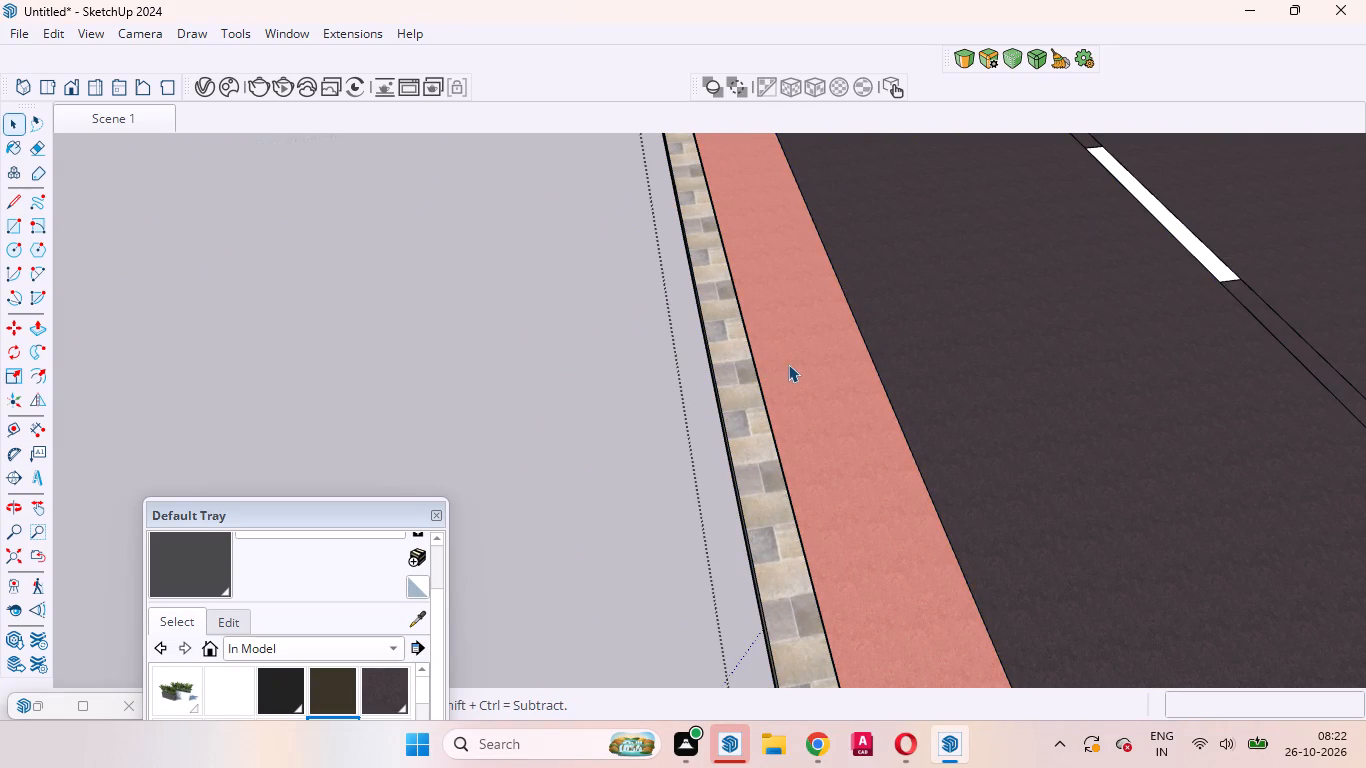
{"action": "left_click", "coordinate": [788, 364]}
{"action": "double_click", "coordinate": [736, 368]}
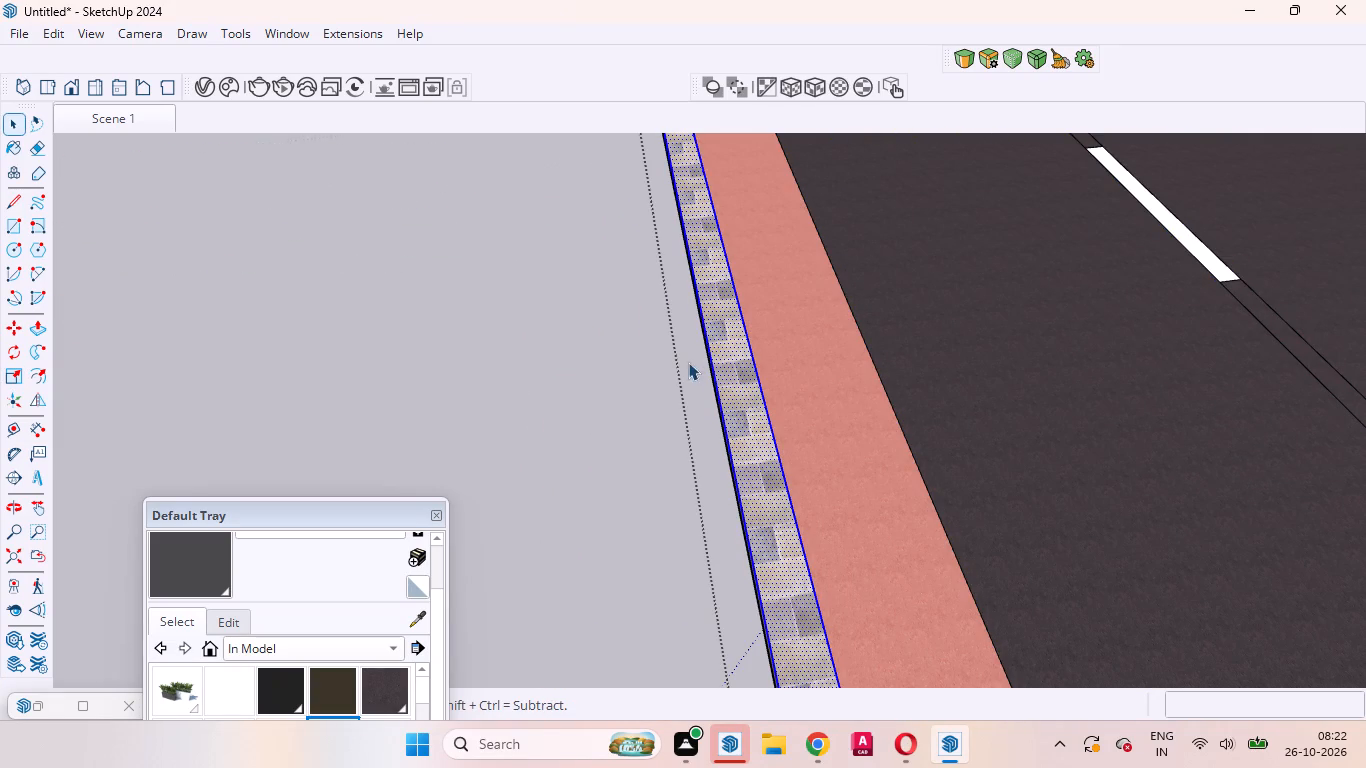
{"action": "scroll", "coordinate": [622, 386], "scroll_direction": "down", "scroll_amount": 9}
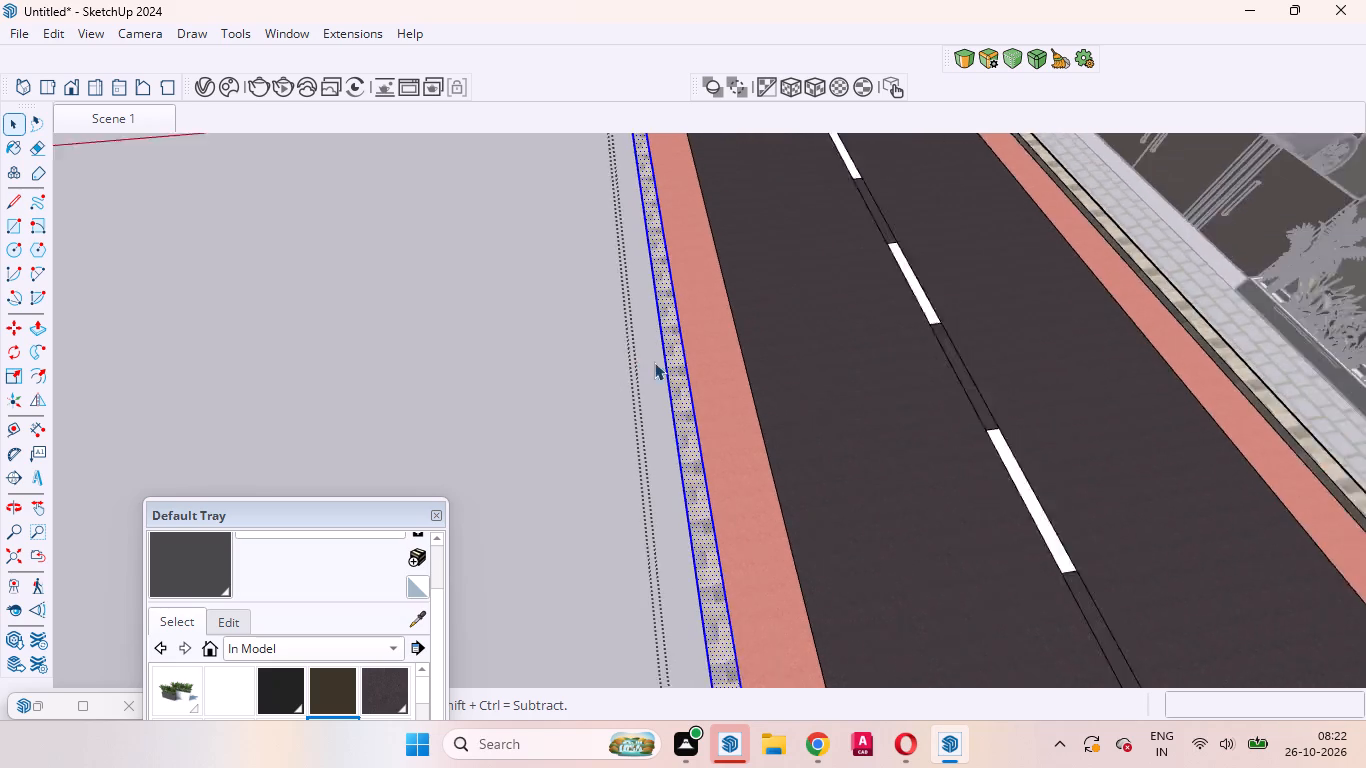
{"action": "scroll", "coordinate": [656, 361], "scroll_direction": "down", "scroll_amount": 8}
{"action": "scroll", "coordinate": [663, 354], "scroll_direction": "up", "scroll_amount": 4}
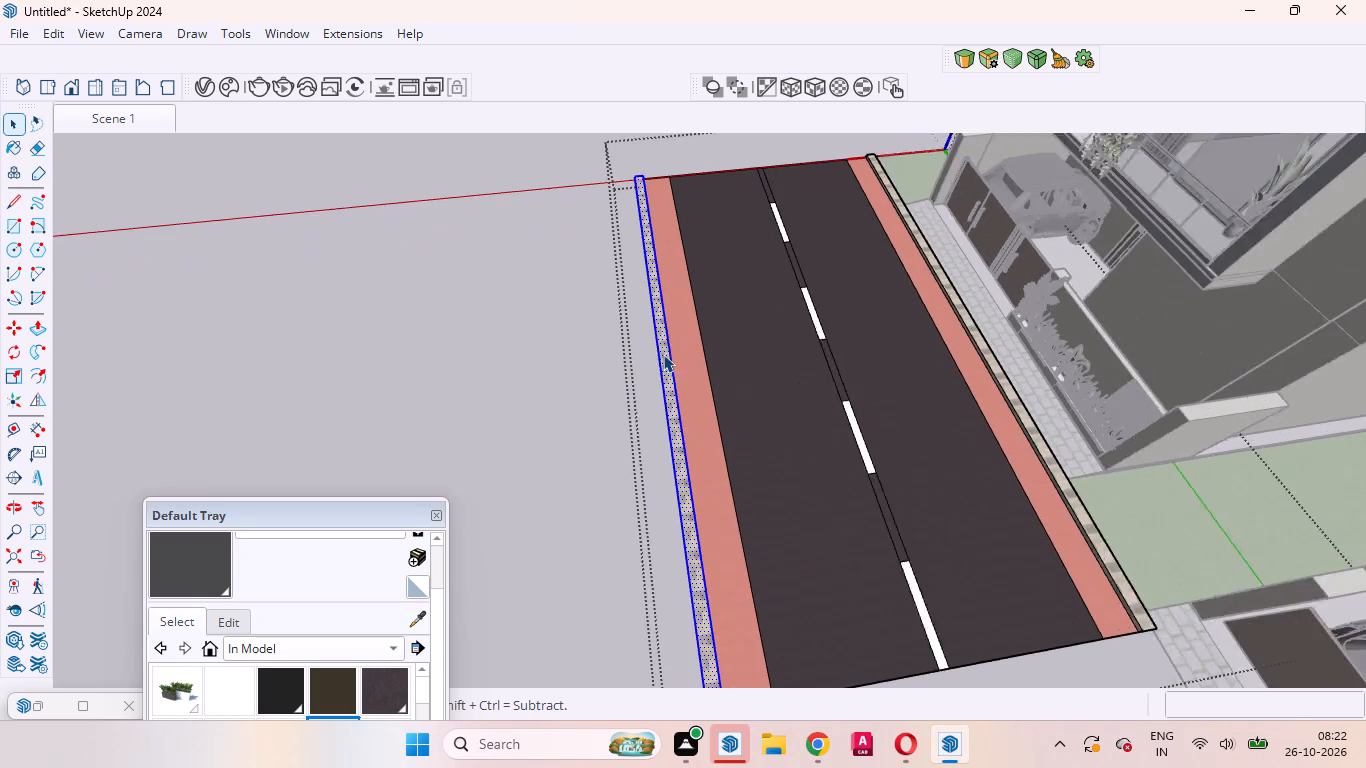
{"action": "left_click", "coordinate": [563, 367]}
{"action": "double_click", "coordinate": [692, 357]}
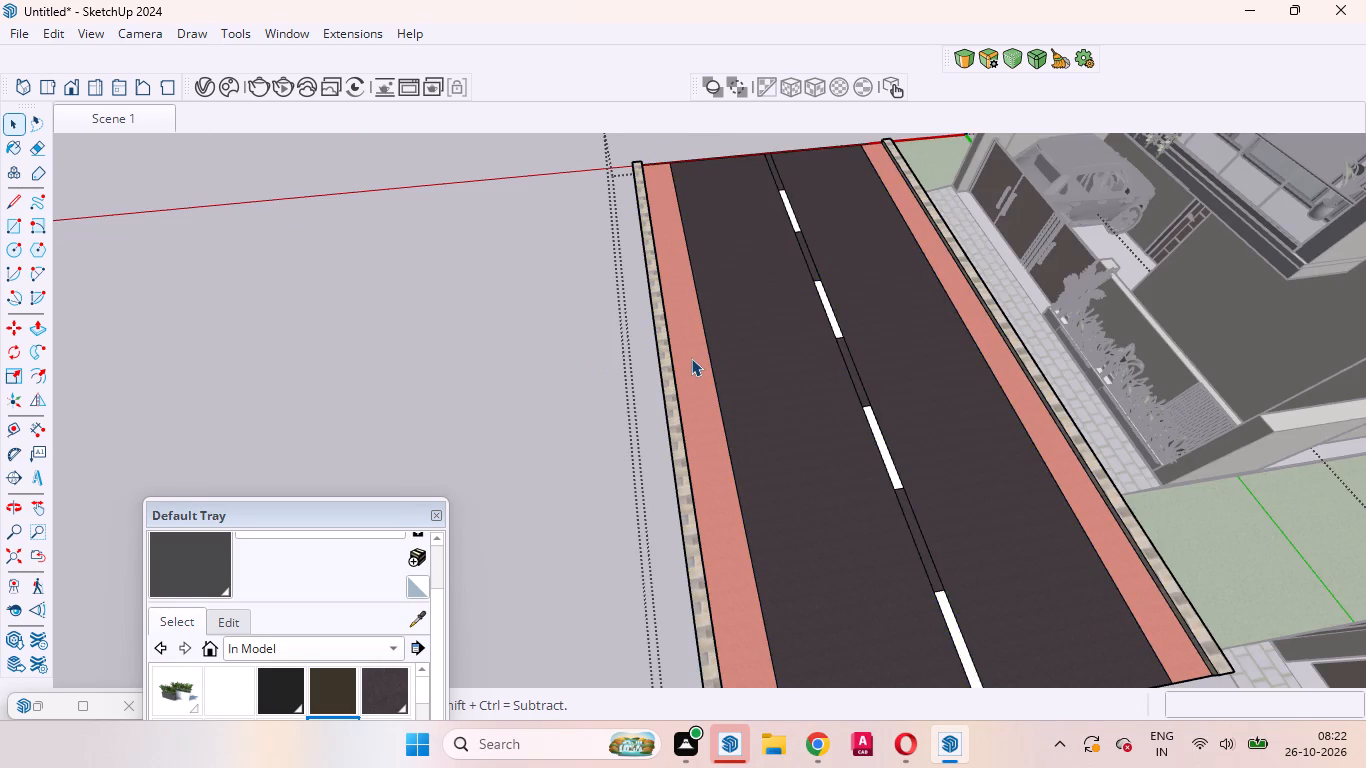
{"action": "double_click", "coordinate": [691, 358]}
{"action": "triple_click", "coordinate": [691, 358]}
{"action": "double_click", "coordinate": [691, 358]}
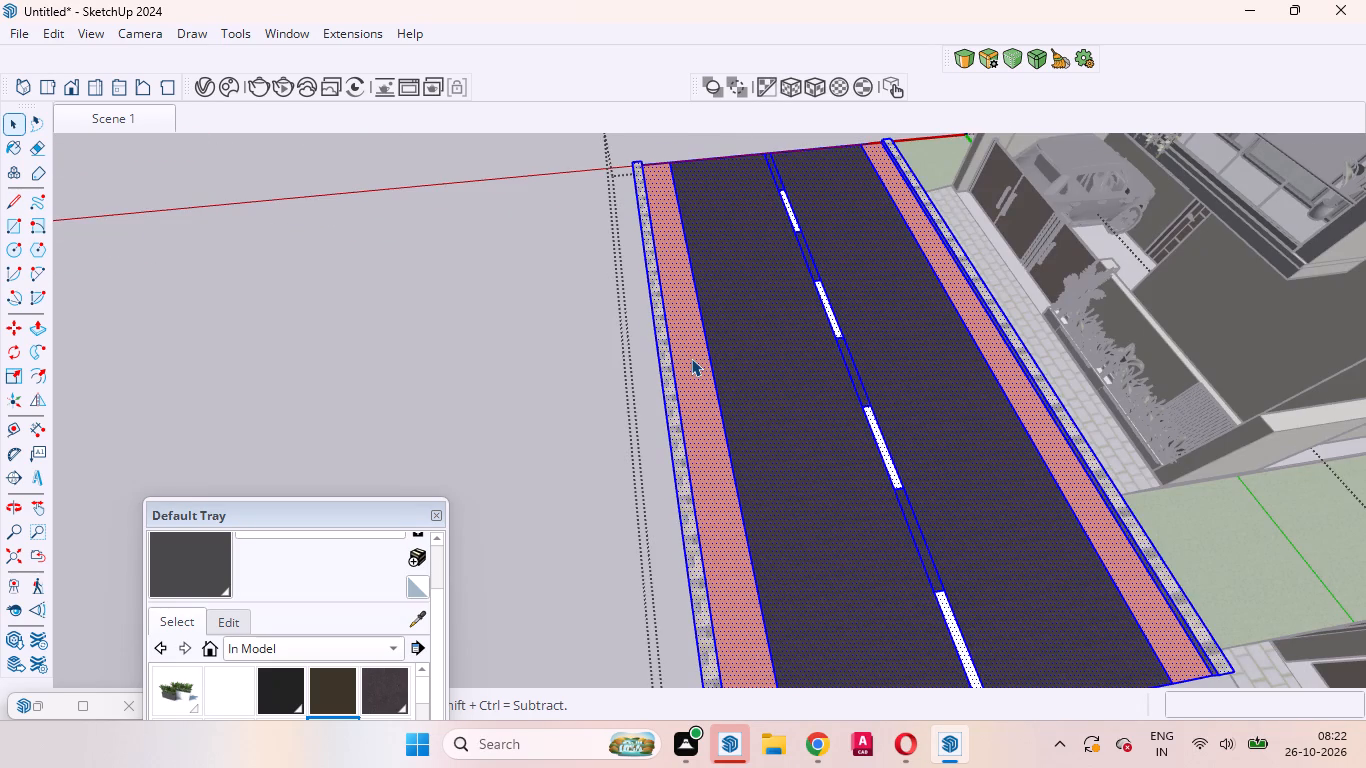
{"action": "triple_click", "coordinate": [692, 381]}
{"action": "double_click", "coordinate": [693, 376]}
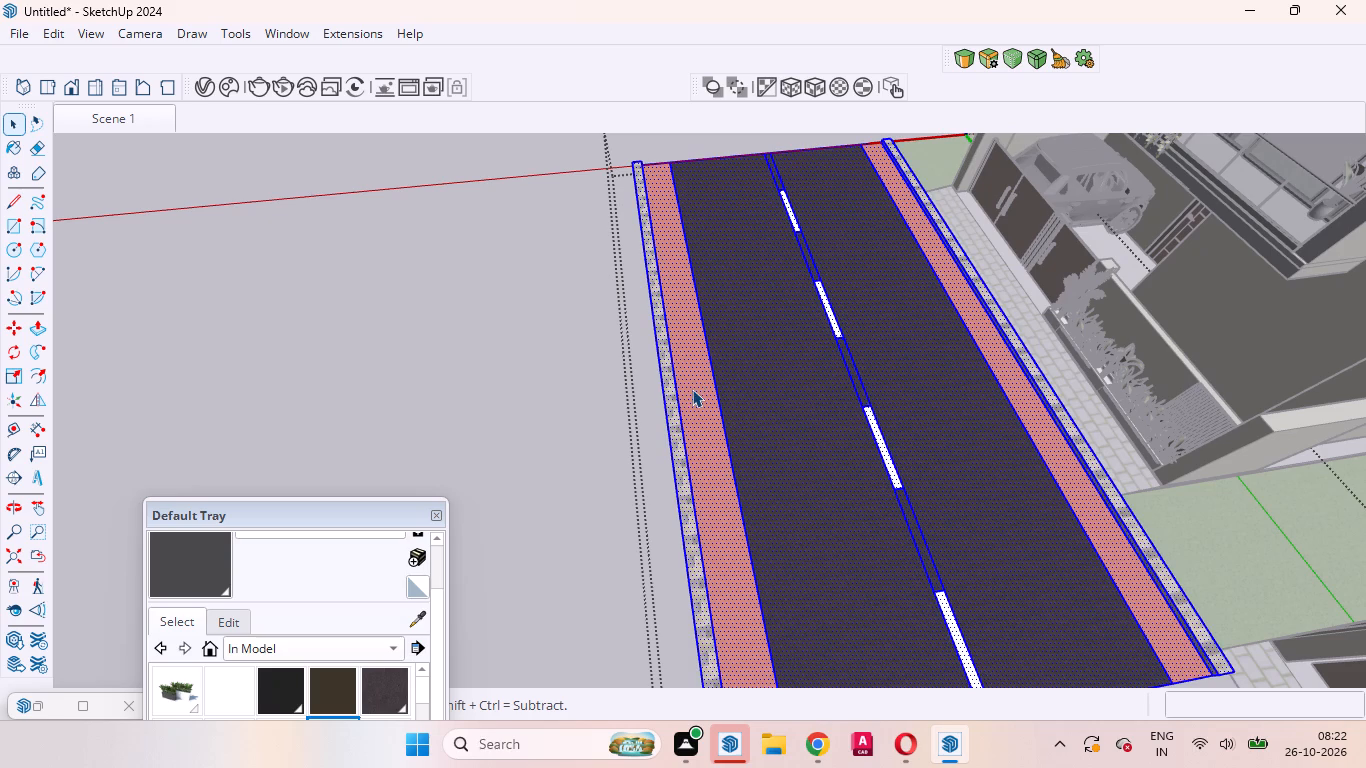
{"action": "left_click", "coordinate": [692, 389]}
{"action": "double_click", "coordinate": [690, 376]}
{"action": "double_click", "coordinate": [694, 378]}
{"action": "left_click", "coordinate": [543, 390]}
Scale the whole road component narrower from its outer side, to a red scale of about 0.89.
{"action": "left_click", "coordinate": [802, 389]}
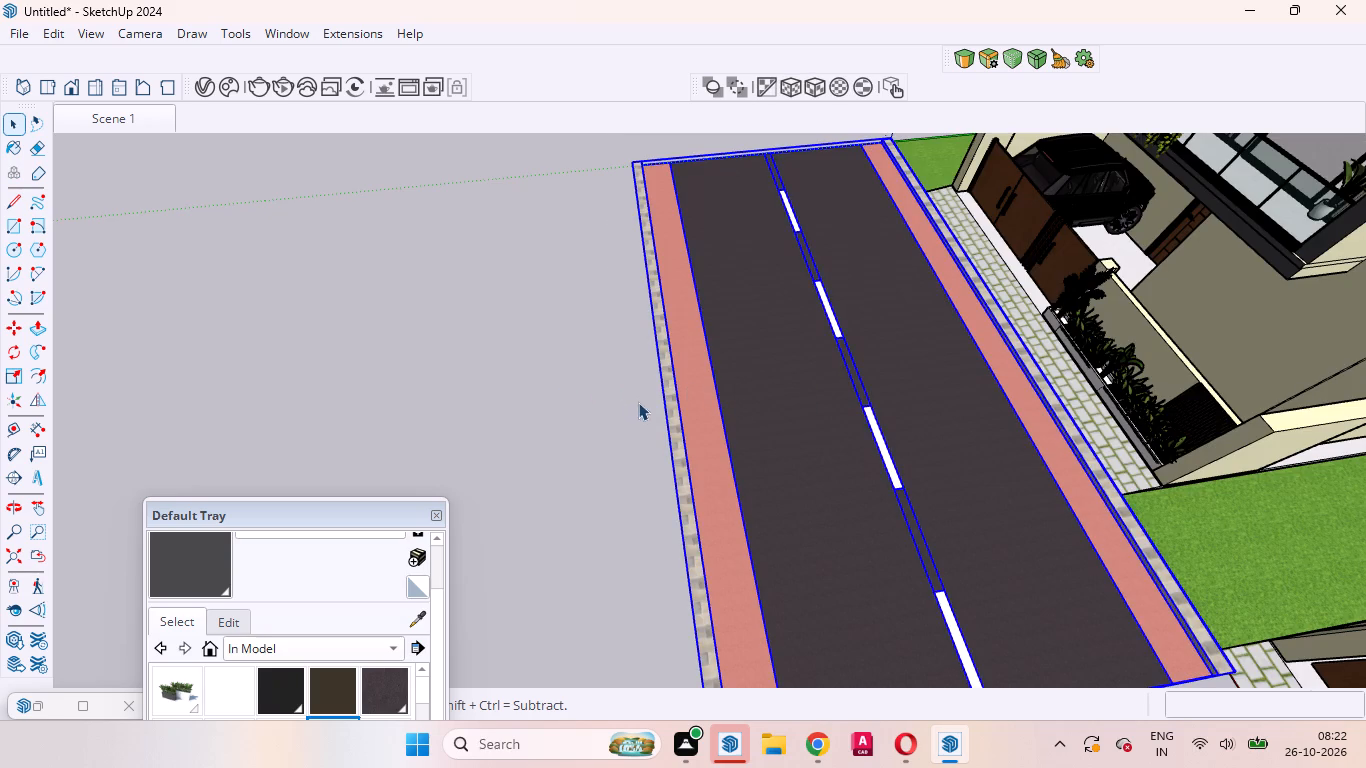
{"action": "scroll", "coordinate": [649, 404], "scroll_direction": "up", "scroll_amount": 5}
{"action": "middle_click_drag", "start_coordinate": [656, 422], "coordinate": [791, 275]}
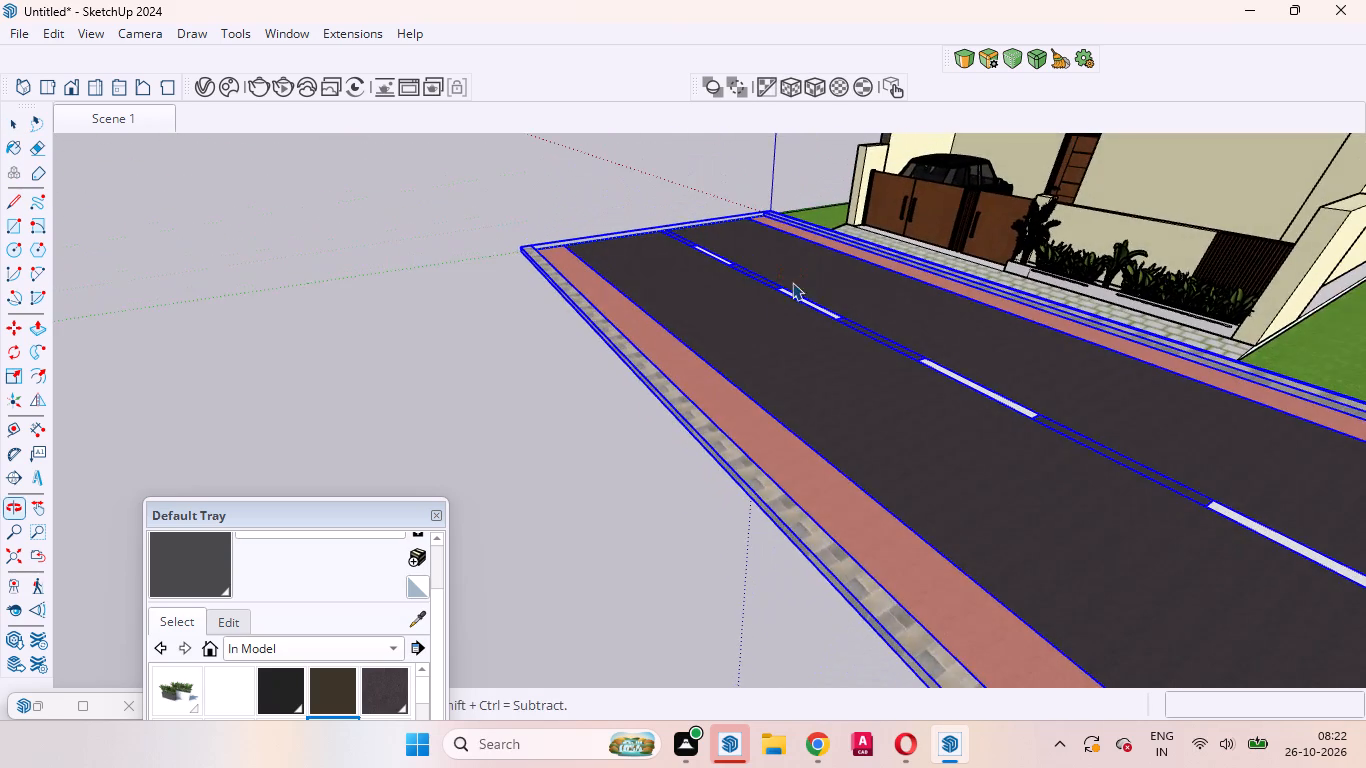
{"action": "scroll", "coordinate": [667, 400], "scroll_direction": "up", "scroll_amount": 2}
{"action": "key", "text": "s"}
{"action": "scroll", "coordinate": [671, 369], "scroll_direction": "down", "scroll_amount": 5}
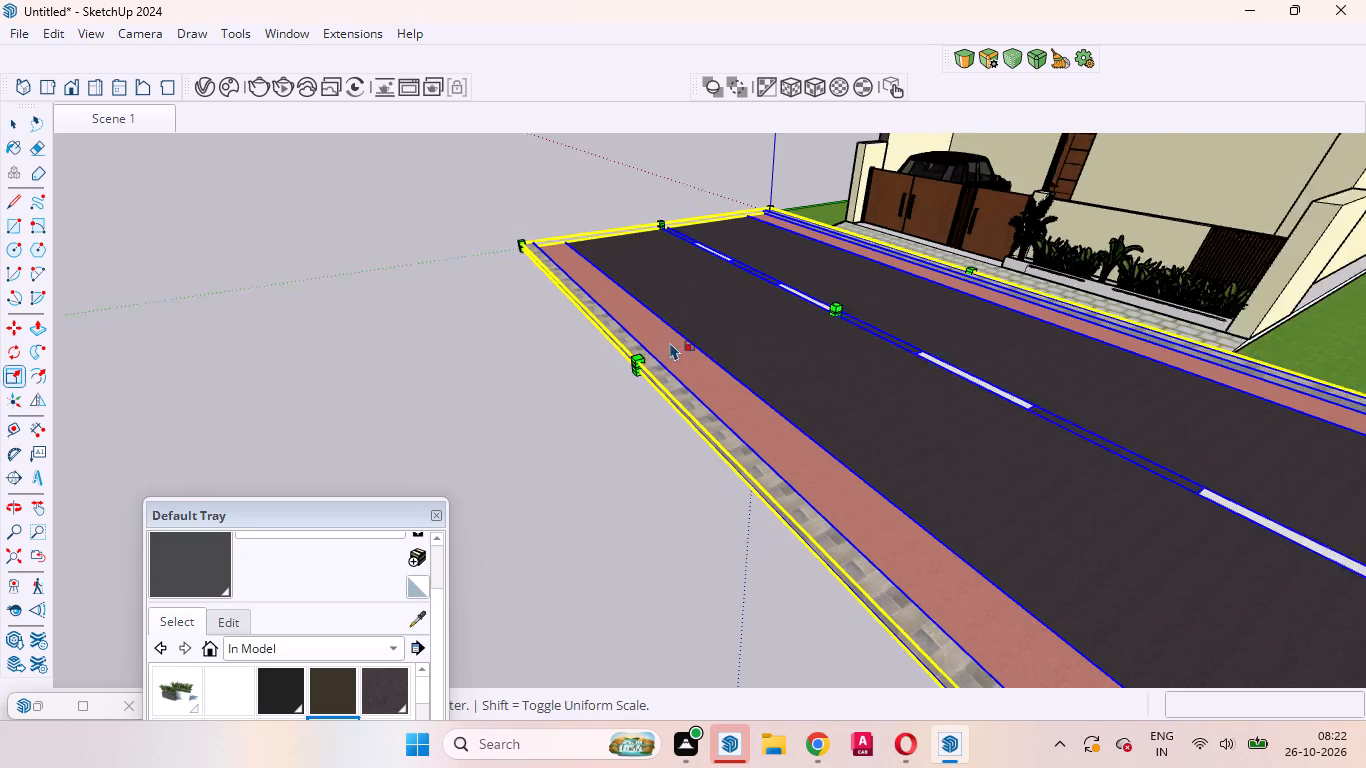
{"action": "scroll", "coordinate": [657, 376], "scroll_direction": "up", "scroll_amount": 8}
{"action": "left_click", "coordinate": [634, 351]}
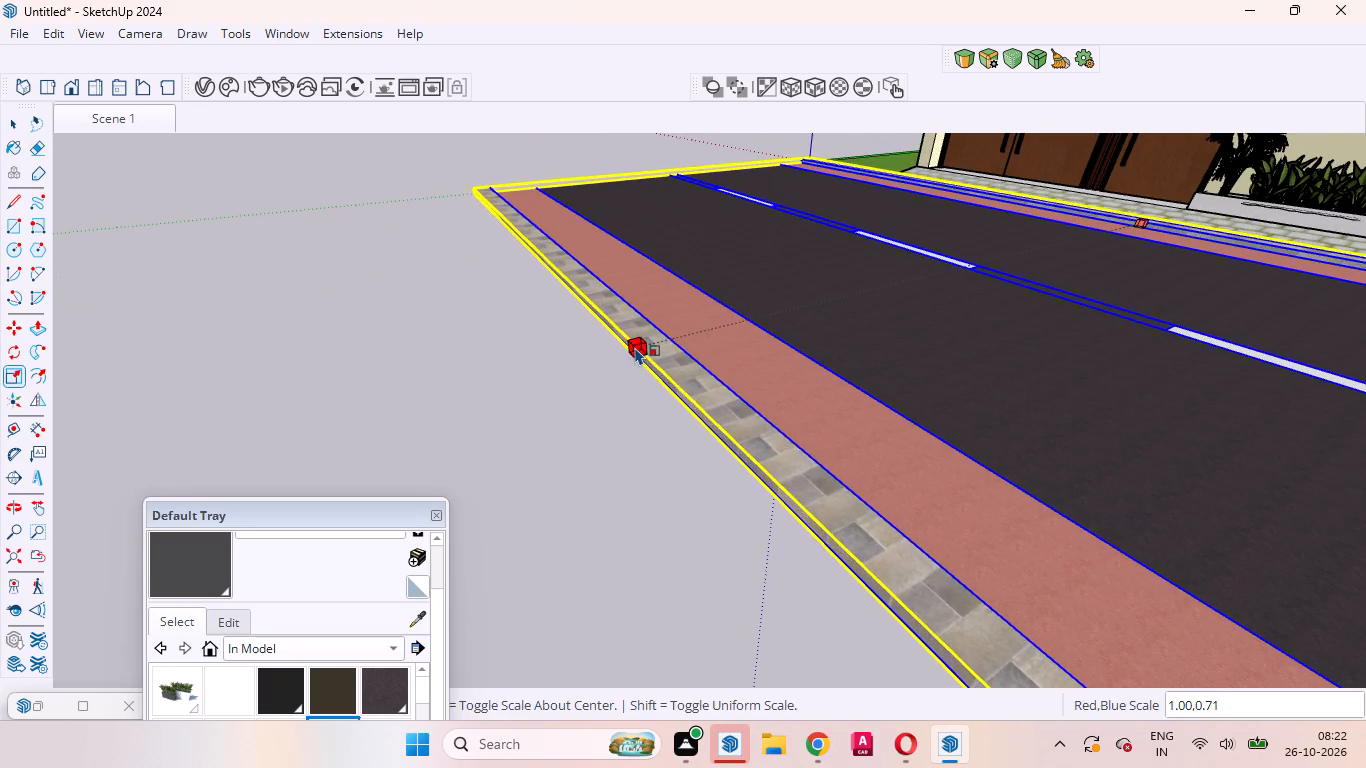
{"action": "key", "text": "ctrl+z"}
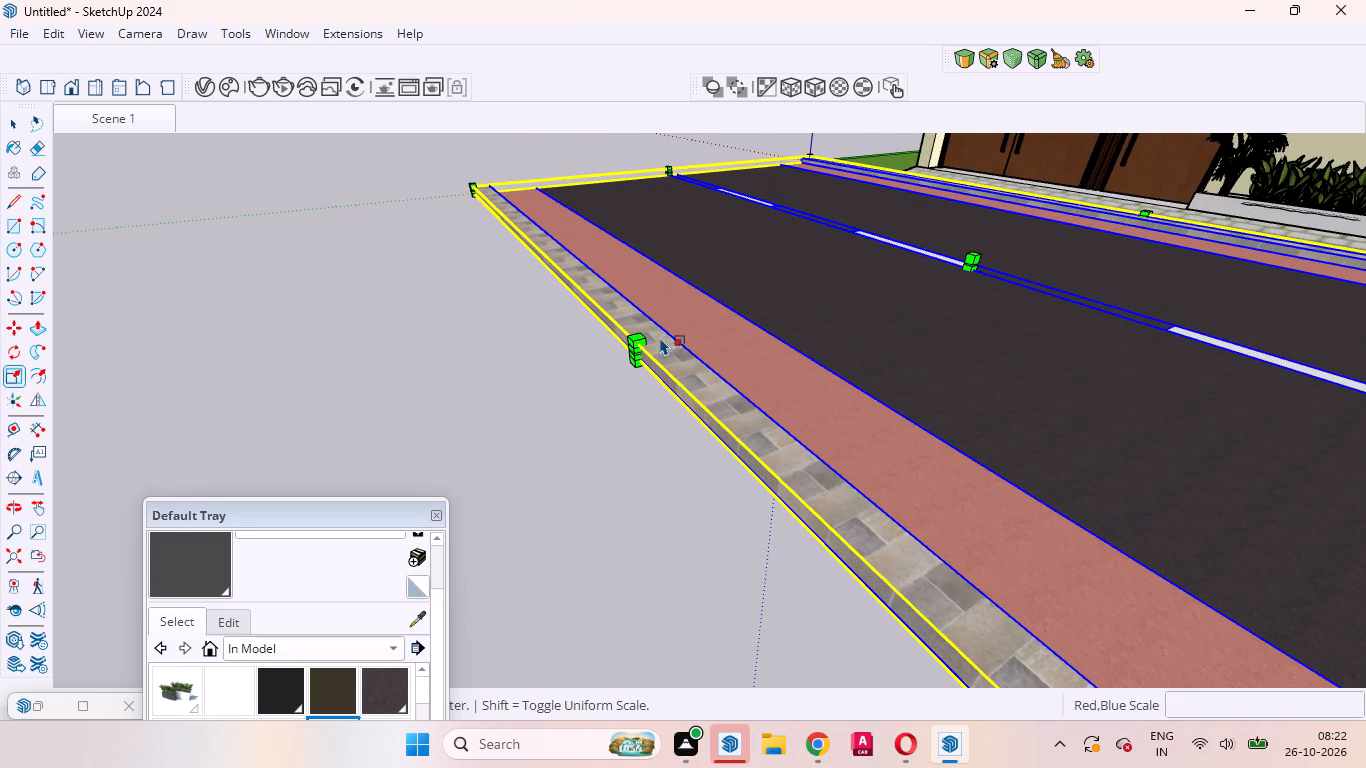
{"action": "left_click", "coordinate": [633, 359]}
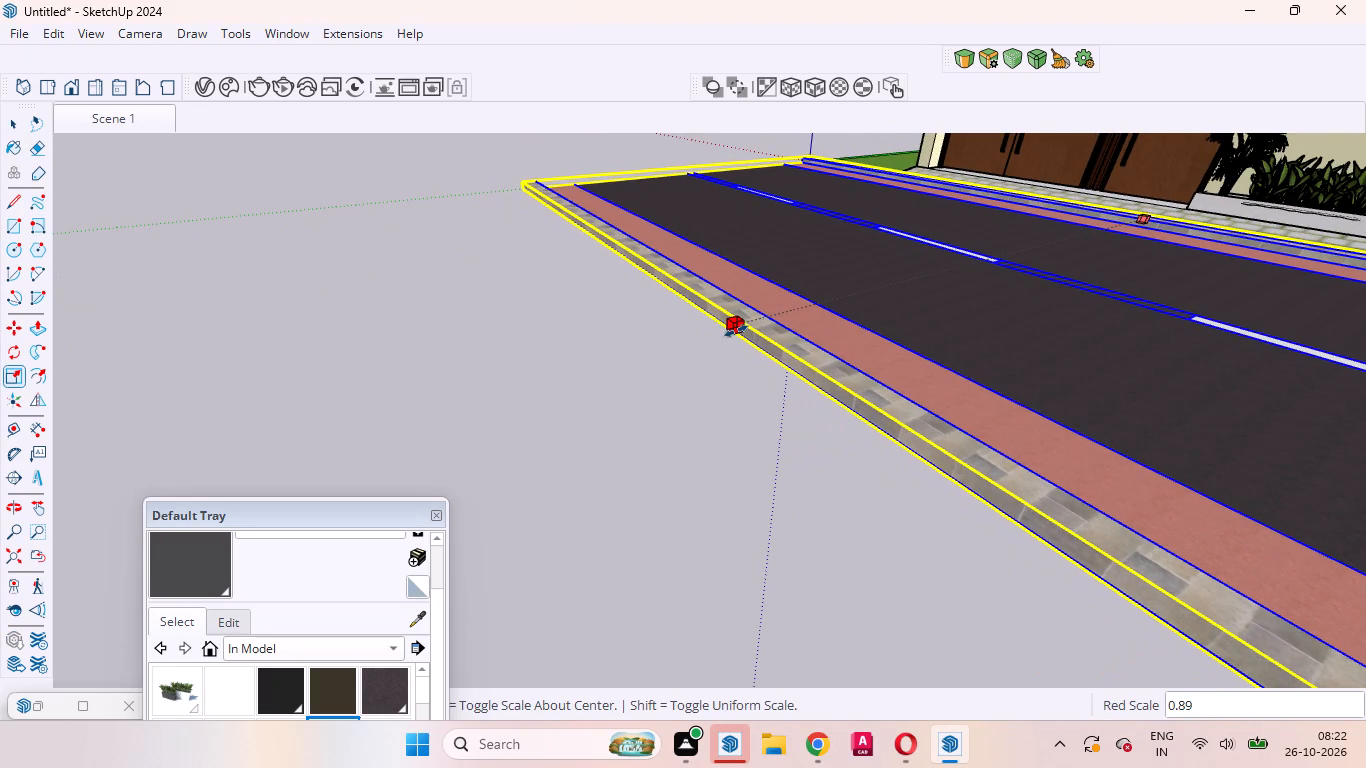
{"action": "left_click", "coordinate": [737, 330]}
{"action": "key", "text": "space"}
{"action": "left_click", "coordinate": [565, 390]}
Copy the road section about 52' 11" along the house fronts, snapping its house-side bottom kerb corner to the original's far end.
{"action": "middle_click_drag", "start_coordinate": [547, 347], "coordinate": [598, 428]}
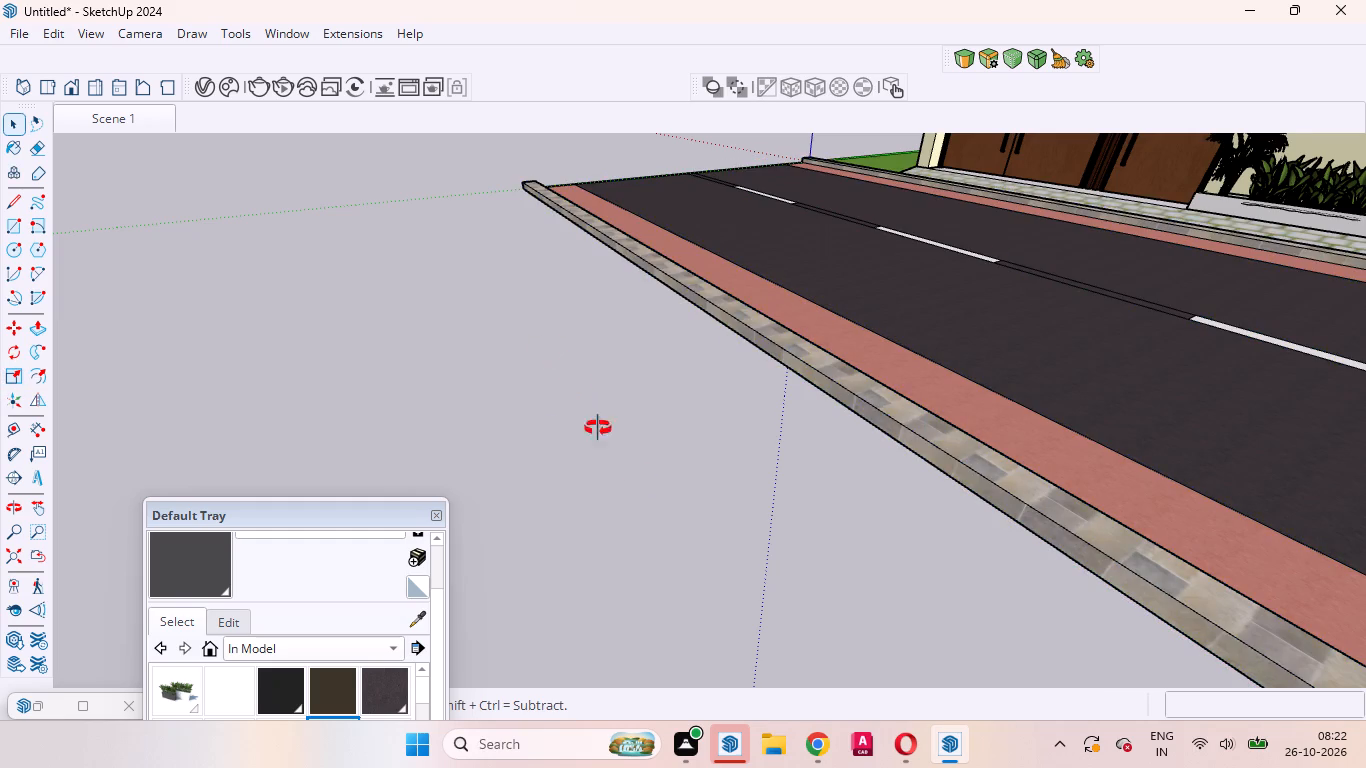
{"action": "middle_click_drag", "start_coordinate": [598, 428], "coordinate": [758, 538]}
{"action": "scroll", "coordinate": [770, 448], "scroll_direction": "down", "scroll_amount": 20}
{"action": "scroll", "coordinate": [770, 448], "scroll_direction": "down", "scroll_amount": 2}
{"action": "middle_click_drag", "start_coordinate": [798, 447], "coordinate": [727, 453]}
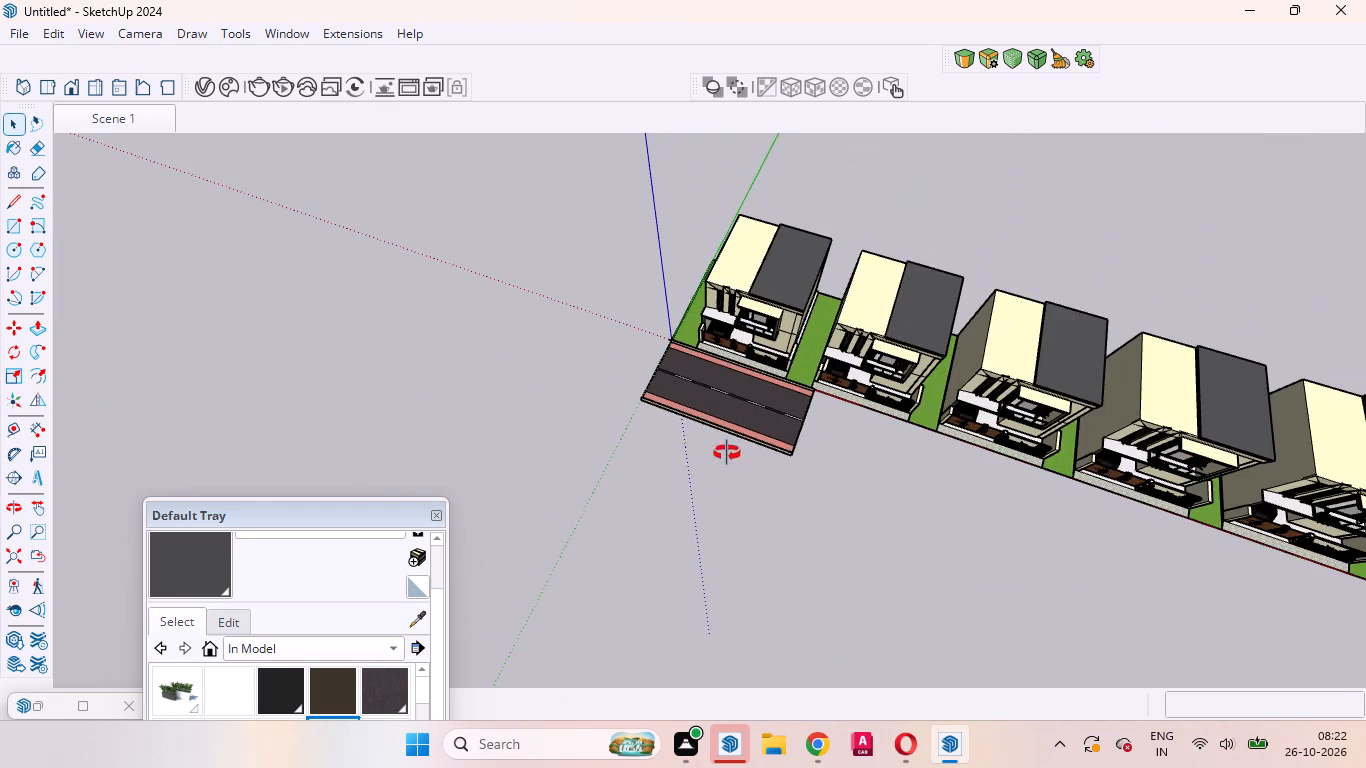
{"action": "middle_click_drag", "start_coordinate": [727, 453], "coordinate": [370, 432]}
{"action": "scroll", "coordinate": [629, 417], "scroll_direction": "up", "scroll_amount": 8}
{"action": "left_click", "coordinate": [737, 464]}
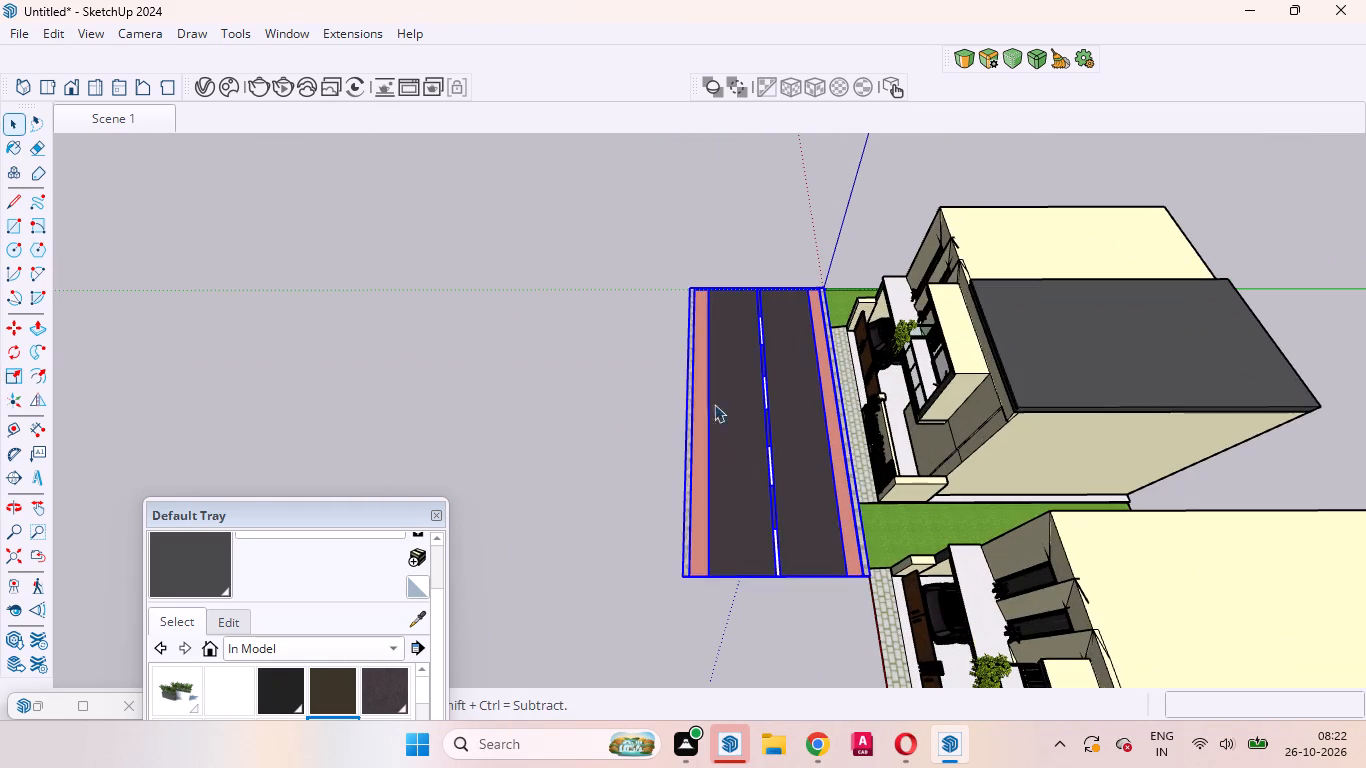
{"action": "scroll", "coordinate": [725, 302], "scroll_direction": "down", "scroll_amount": 6}
{"action": "scroll", "coordinate": [711, 320], "scroll_direction": "up", "scroll_amount": 6}
{"action": "middle_click_drag", "start_coordinate": [707, 323], "coordinate": [1303, 341]}
{"action": "scroll", "coordinate": [709, 326], "scroll_direction": "up", "scroll_amount": 1}
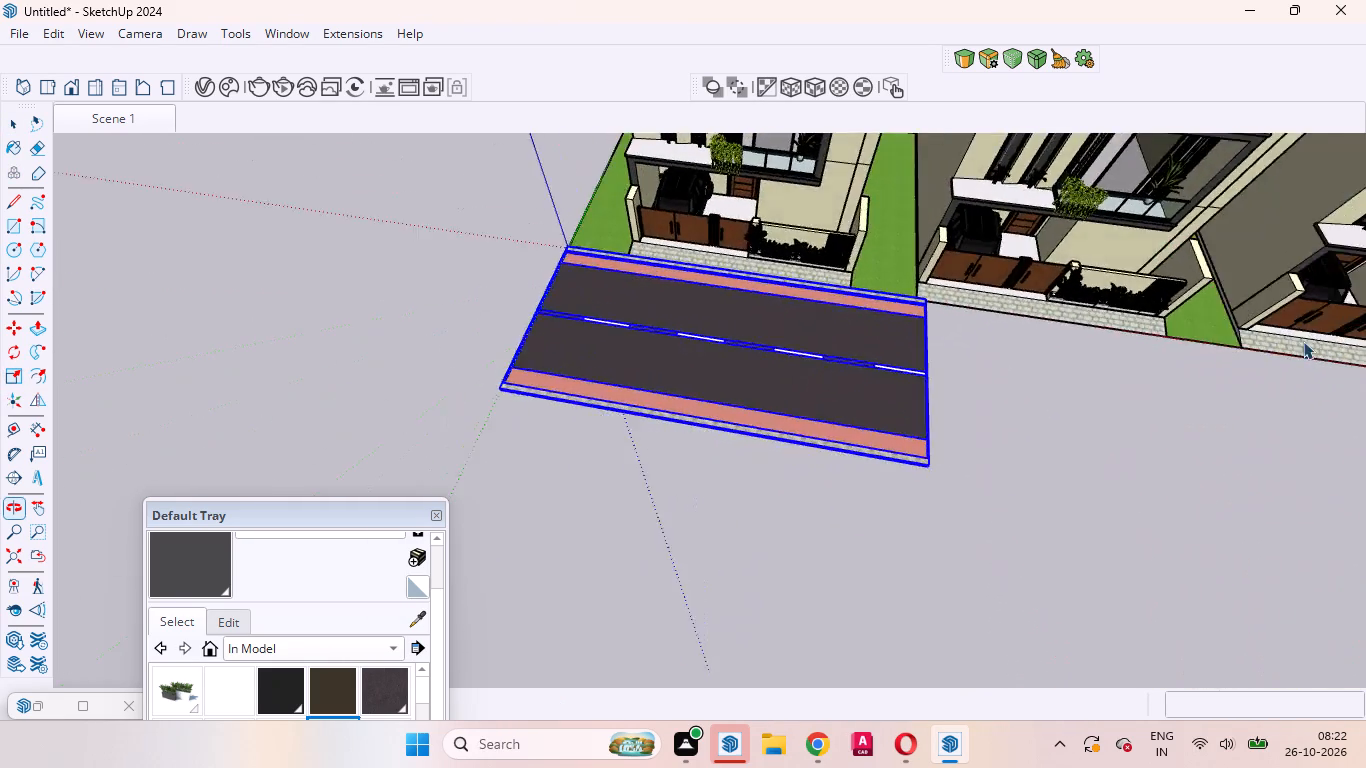
{"action": "middle_click_drag", "start_coordinate": [1303, 341], "coordinate": [1305, 341]}
{"action": "scroll", "coordinate": [1115, 335], "scroll_direction": "down", "scroll_amount": 5}
{"action": "scroll", "coordinate": [636, 392], "scroll_direction": "up", "scroll_amount": 10}
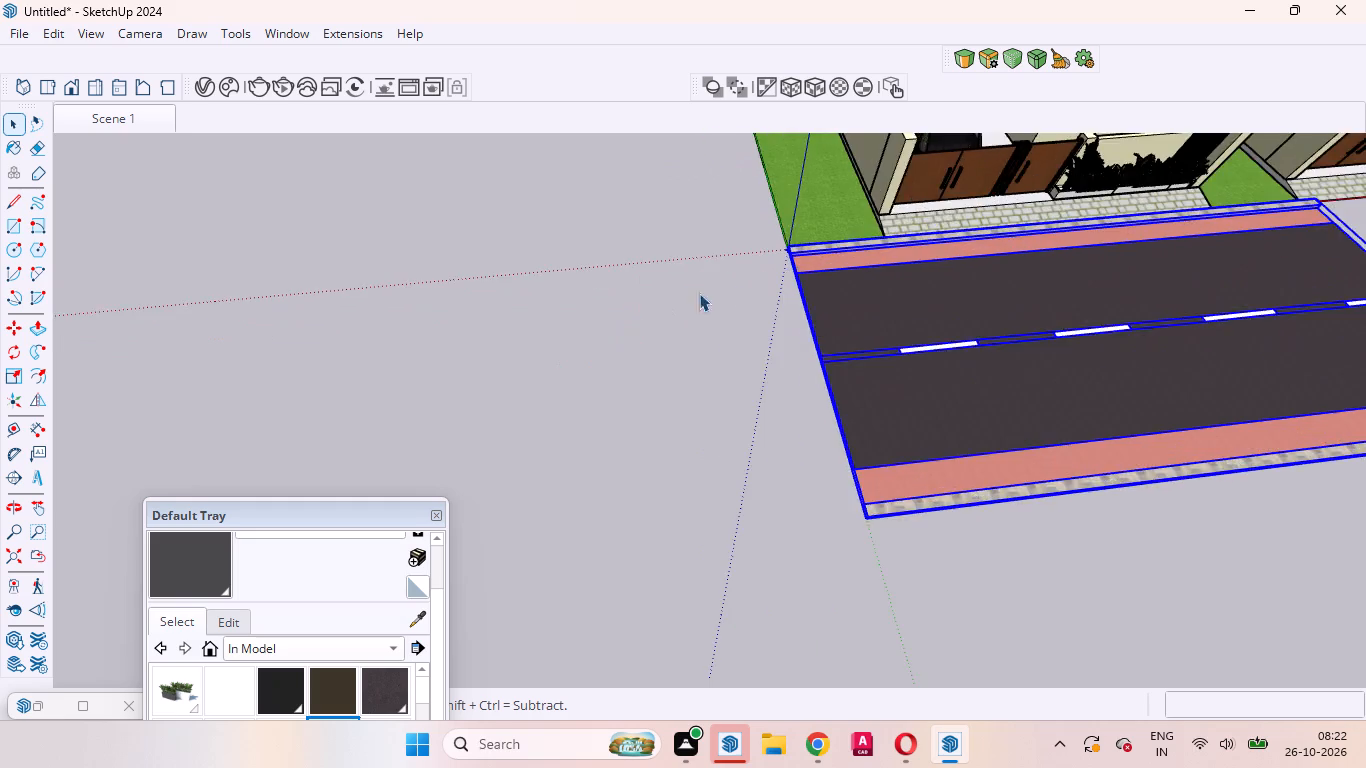
{"action": "scroll", "coordinate": [699, 293], "scroll_direction": "up", "scroll_amount": 18}
{"action": "middle_click_drag", "start_coordinate": [828, 229], "coordinate": [903, 189]}
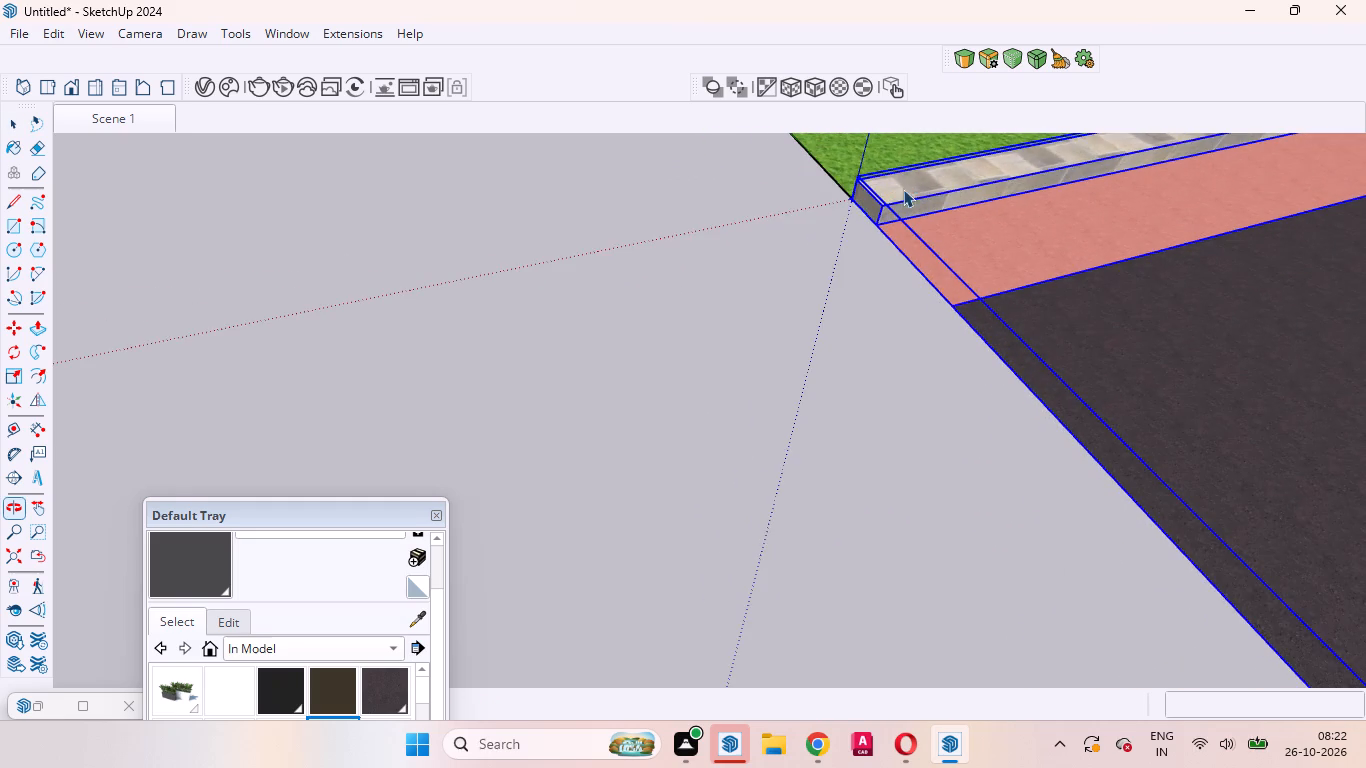
{"action": "scroll", "coordinate": [892, 198], "scroll_direction": "up", "scroll_amount": 8}
{"action": "key", "text": "m"}
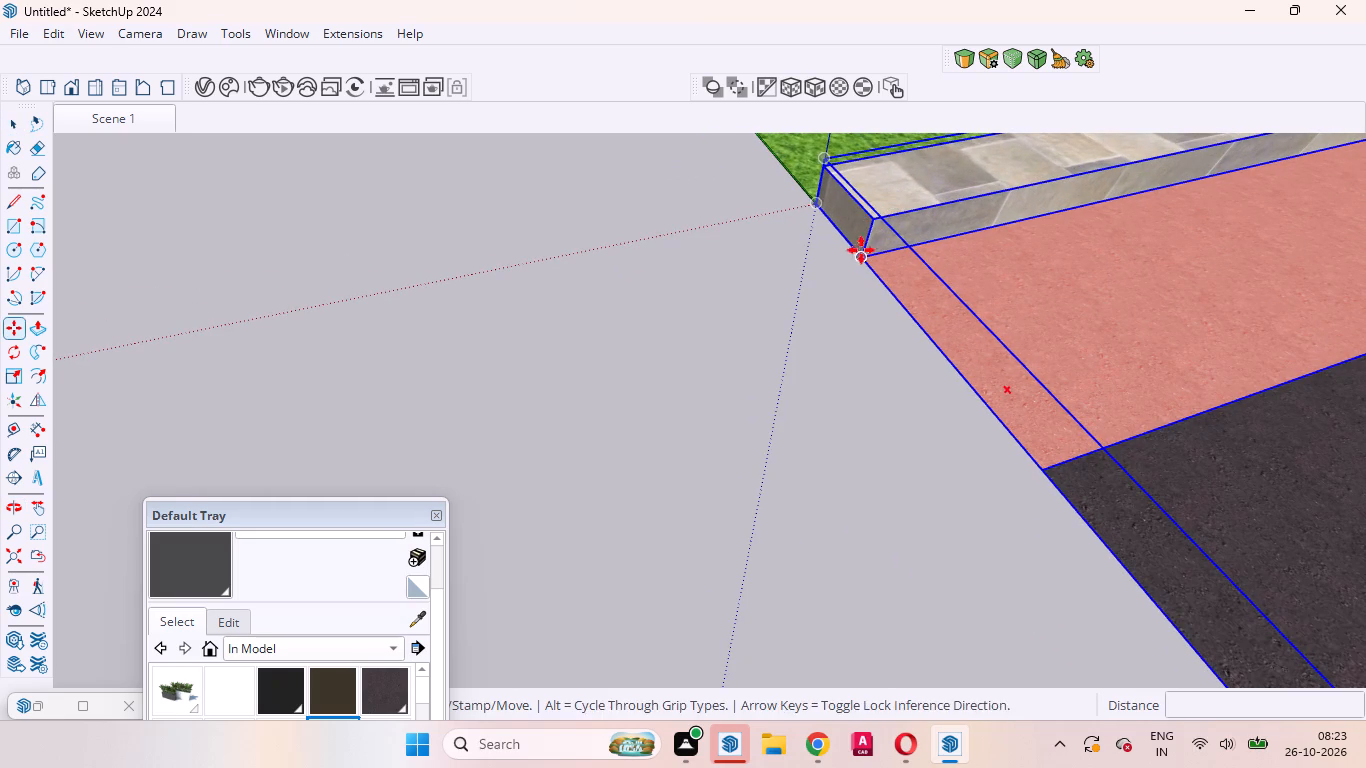
{"action": "left_click", "coordinate": [813, 200]}
{"action": "scroll", "coordinate": [861, 190], "scroll_direction": "down", "scroll_amount": 2}
{"action": "scroll", "coordinate": [860, 191], "scroll_direction": "up", "scroll_amount": 1}
{"action": "scroll", "coordinate": [859, 191], "scroll_direction": "down", "scroll_amount": 6}
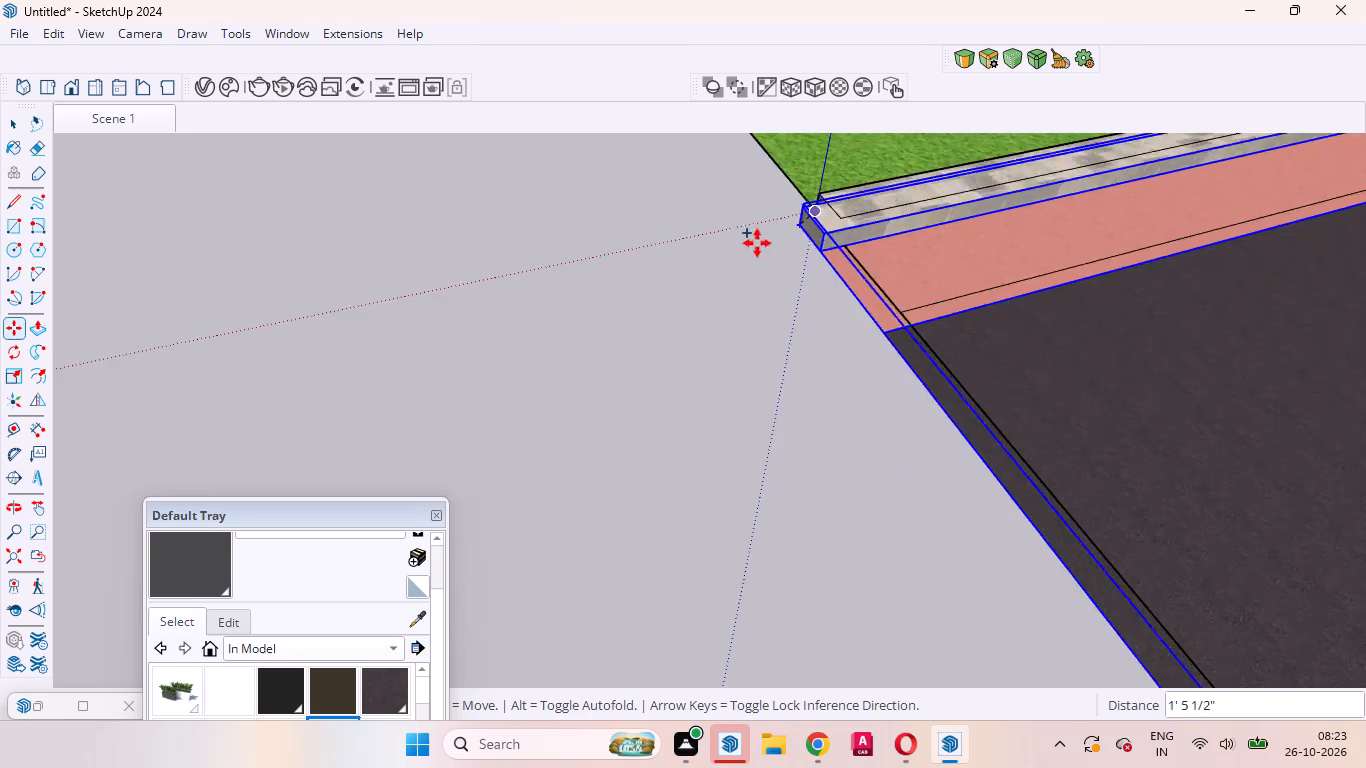
{"action": "scroll", "coordinate": [757, 243], "scroll_direction": "down", "scroll_amount": 20}
{"action": "scroll", "coordinate": [757, 243], "scroll_direction": "down", "scroll_amount": 14}
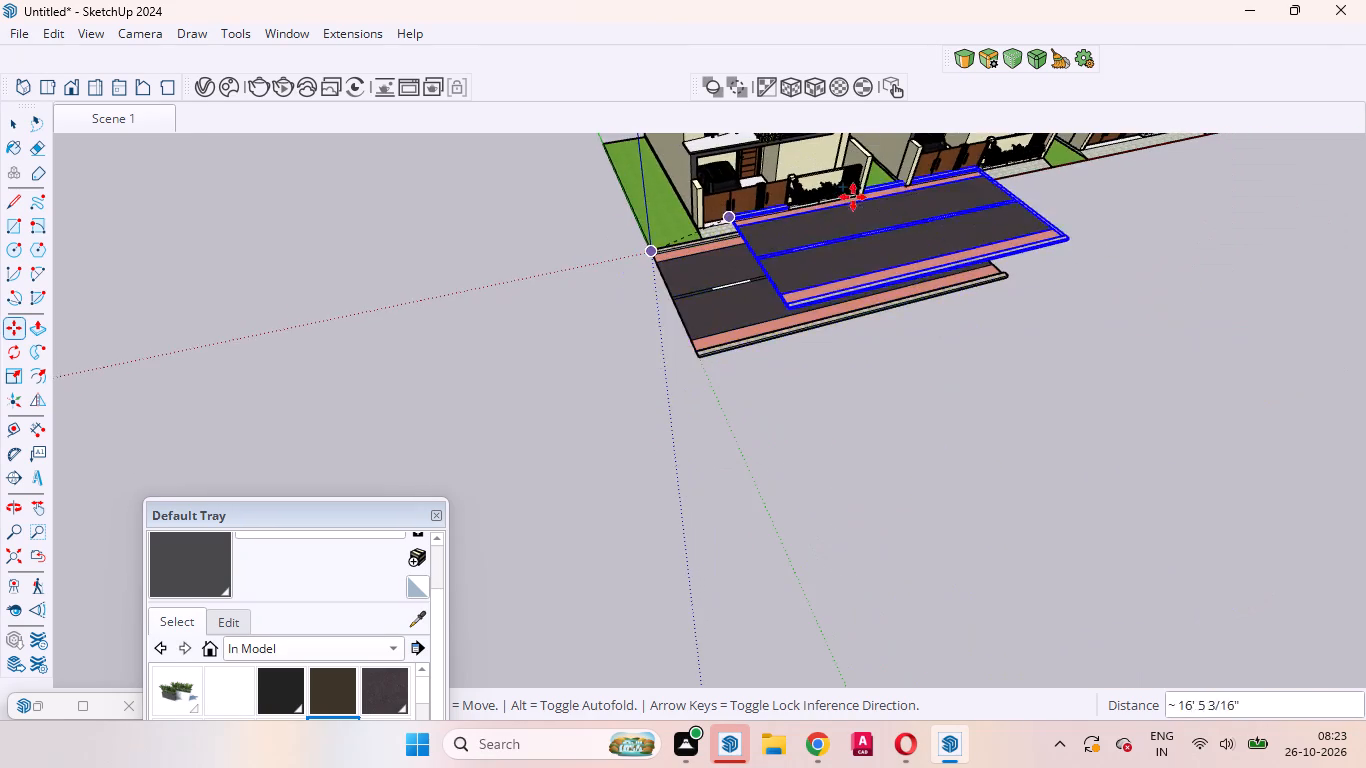
{"action": "scroll", "coordinate": [894, 185], "scroll_direction": "up", "scroll_amount": 12}
{"action": "scroll", "coordinate": [982, 198], "scroll_direction": "up", "scroll_amount": 8}
{"action": "middle_click_drag", "start_coordinate": [982, 201], "coordinate": [753, 193]}
{"action": "scroll", "coordinate": [745, 190], "scroll_direction": "up", "scroll_amount": 1}
{"action": "scroll", "coordinate": [717, 204], "scroll_direction": "down", "scroll_amount": 6}
{"action": "scroll", "coordinate": [995, 340], "scroll_direction": "up", "scroll_amount": 9}
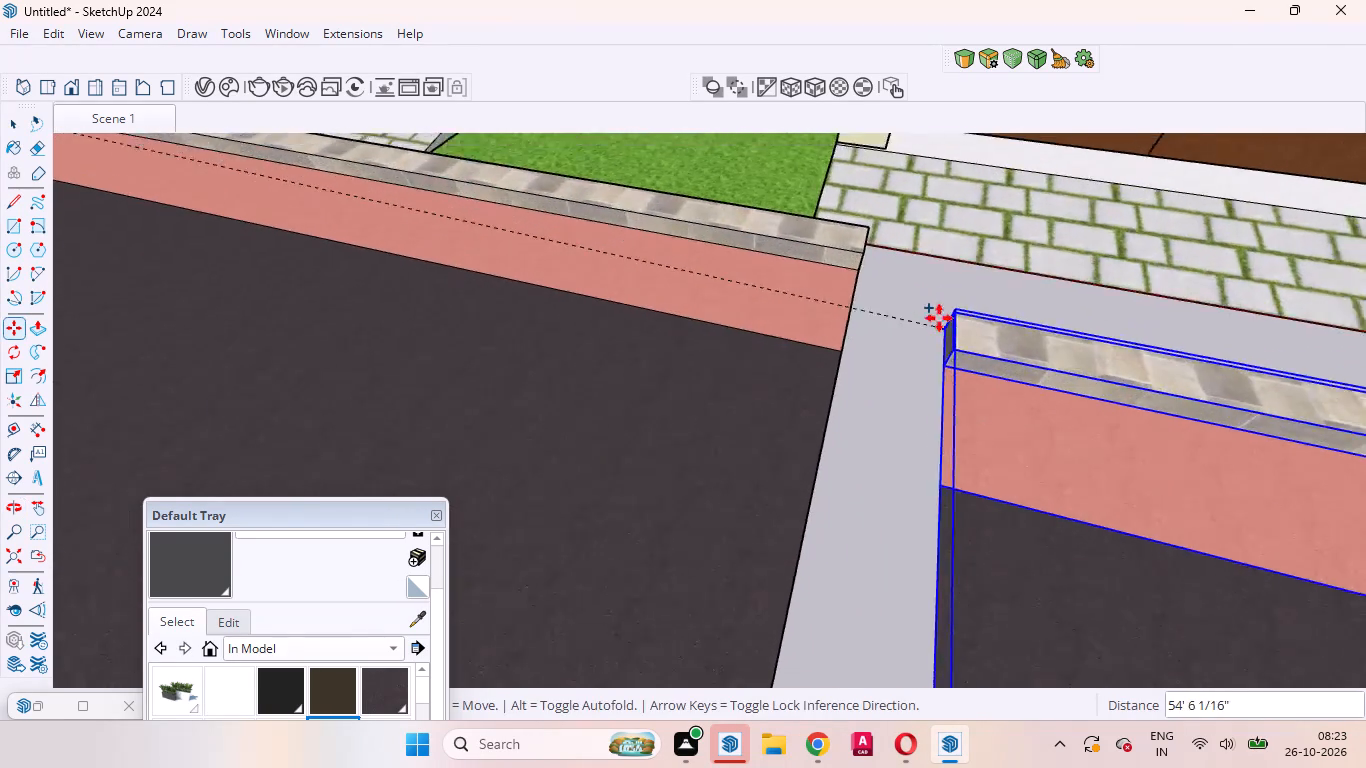
{"action": "scroll", "coordinate": [939, 318], "scroll_direction": "up", "scroll_amount": 18}
{"action": "middle_click_drag", "start_coordinate": [865, 235], "coordinate": [726, 186]}
{"action": "scroll", "coordinate": [851, 216], "scroll_direction": "up", "scroll_amount": 2}
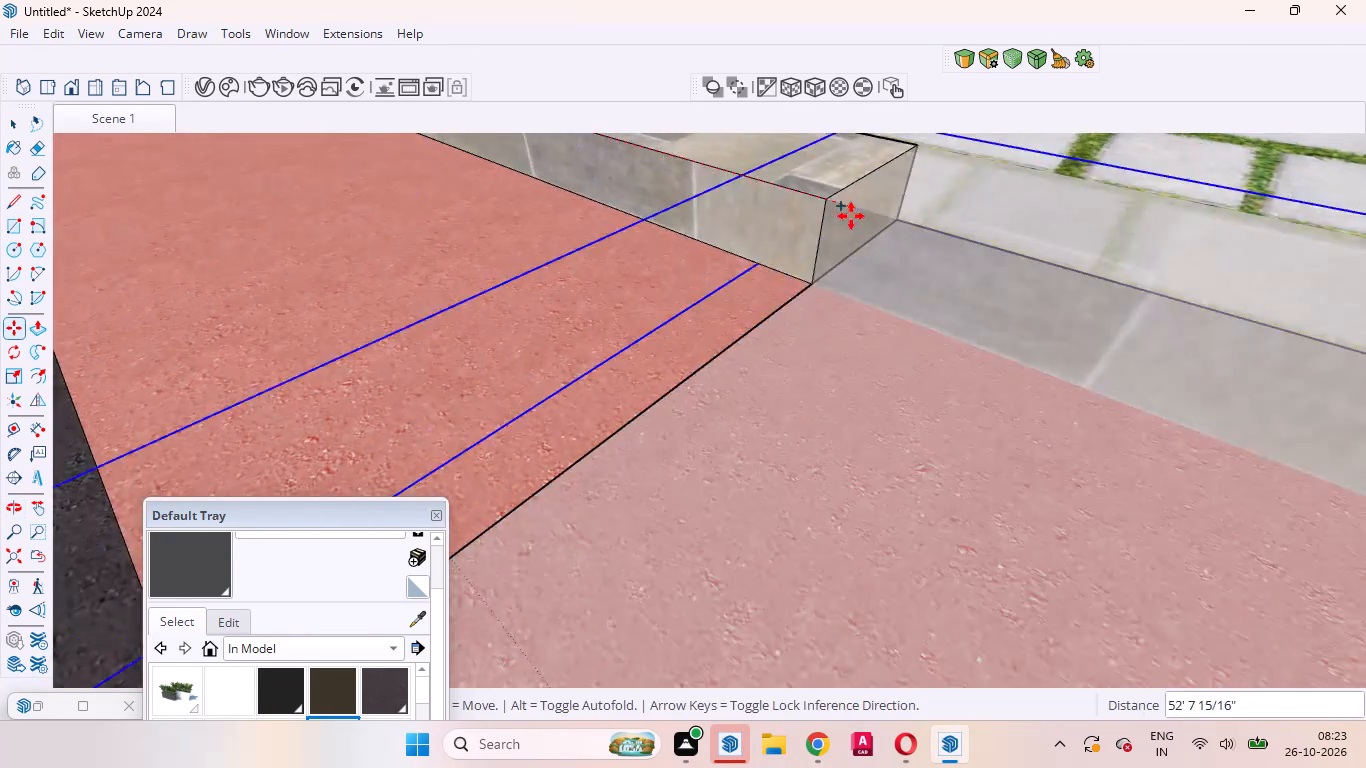
{"action": "scroll", "coordinate": [851, 216], "scroll_direction": "up", "scroll_amount": 3}
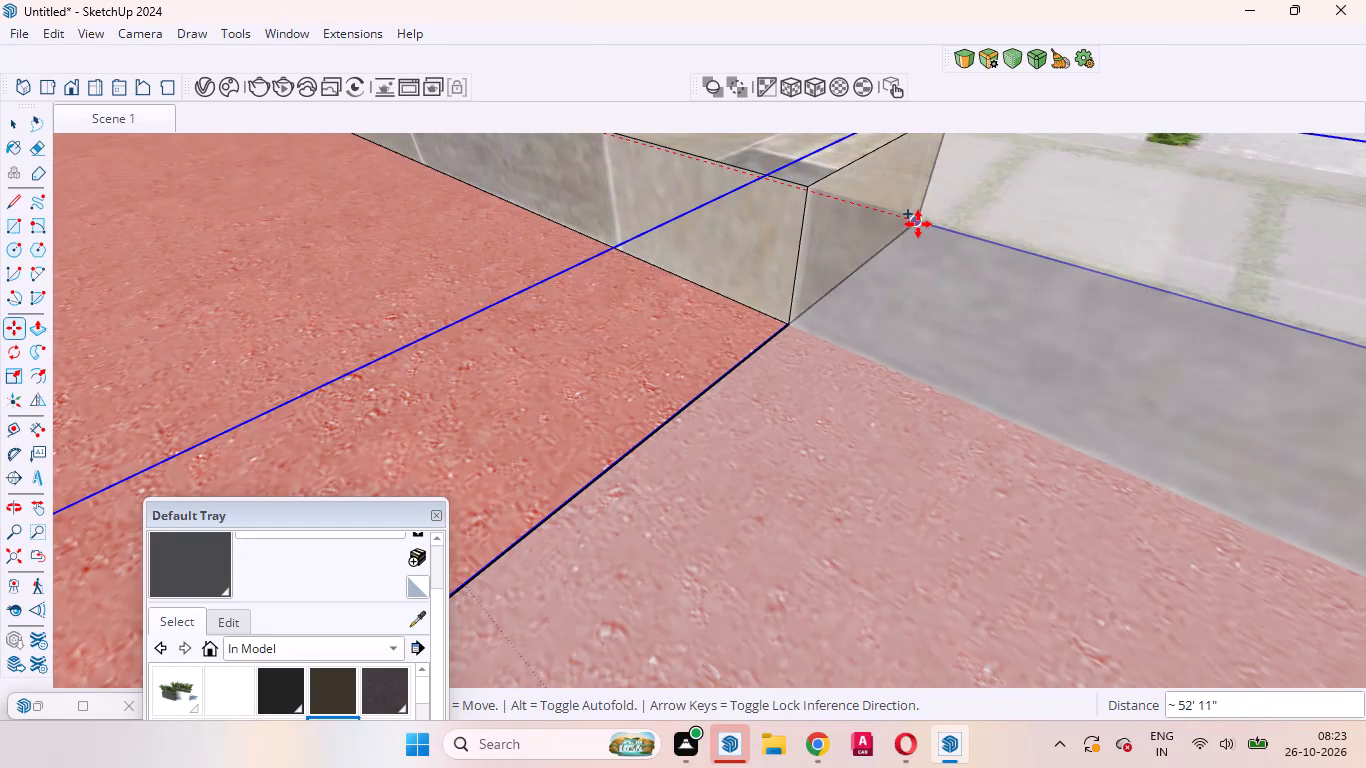
{"action": "left_click", "coordinate": [916, 224]}
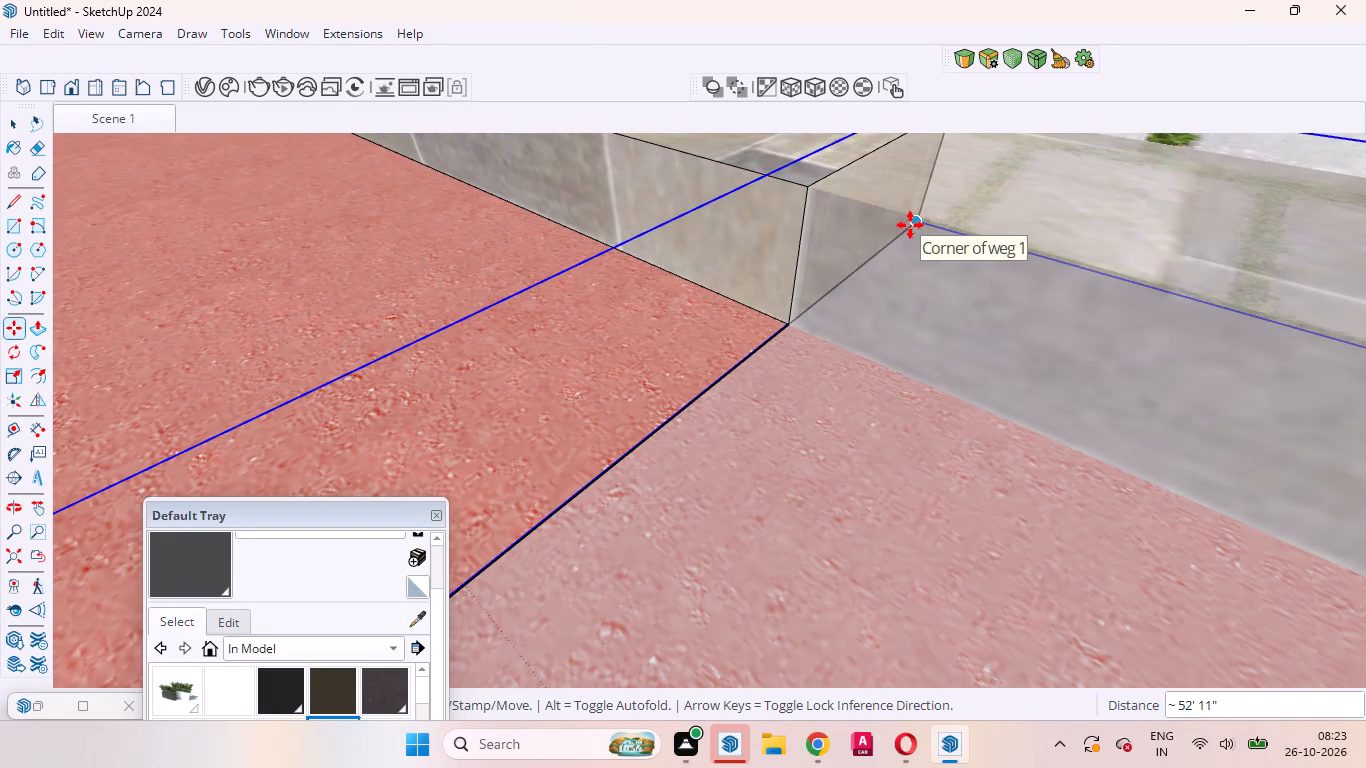
Repeat the road copy as a *3 array along the row of houses and clear the selection.
{"action": "key", "text": "shift+asterisk"}
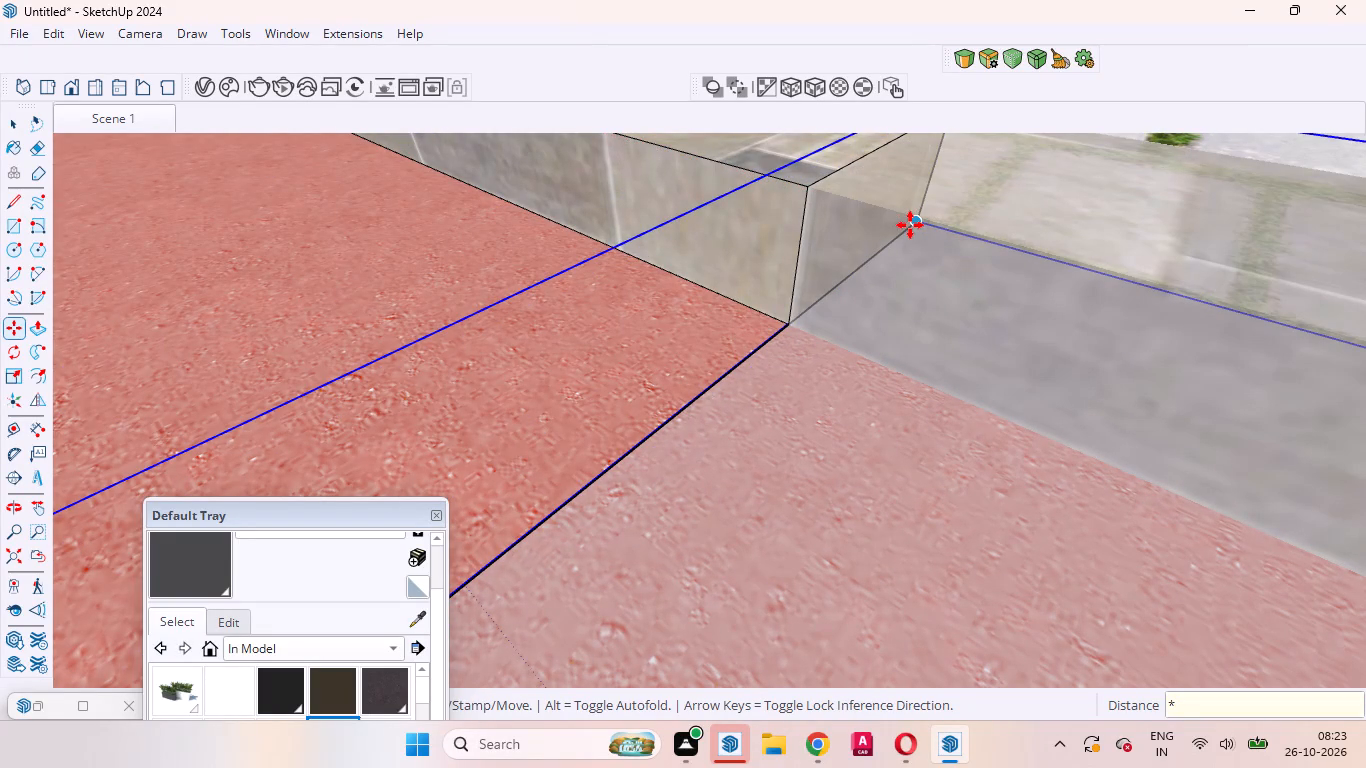
{"action": "key", "text": "3"}
{"action": "key", "text": "Return"}
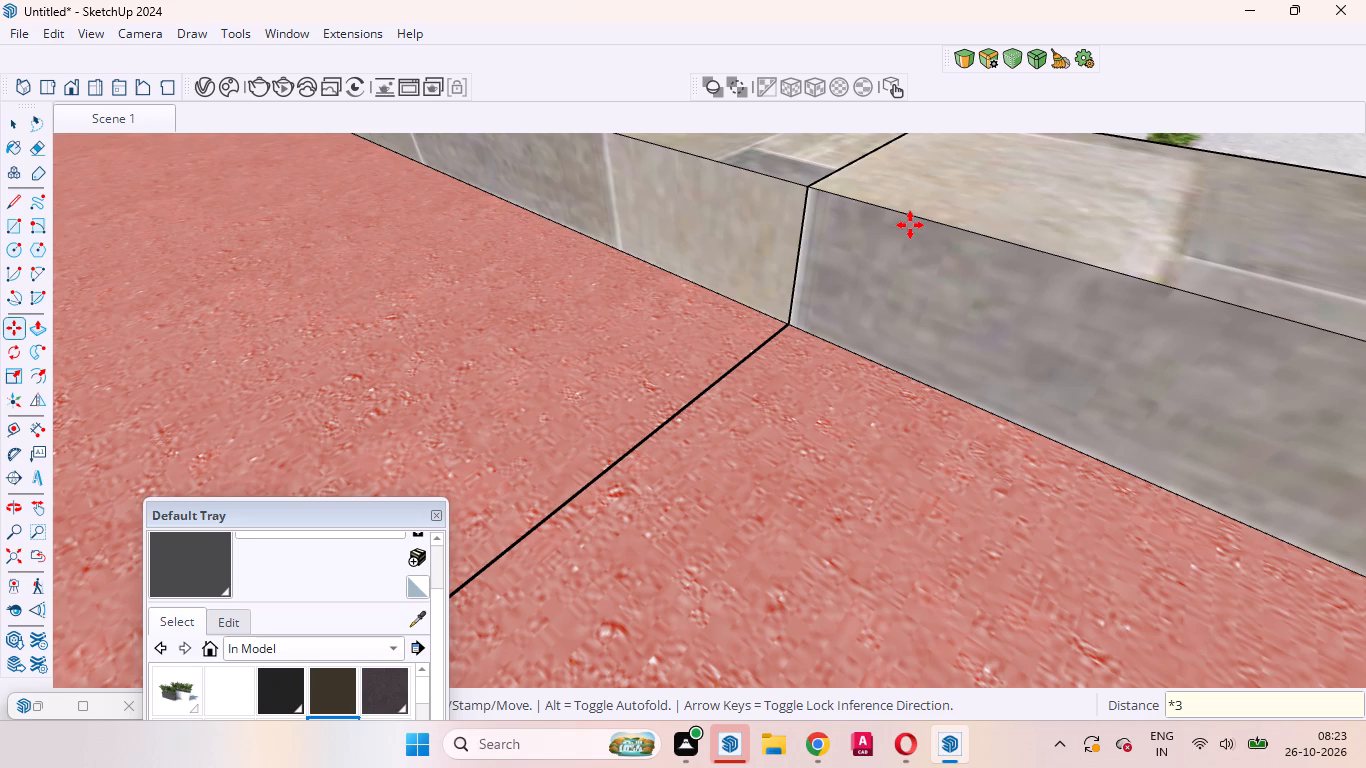
{"action": "key", "text": "space"}
{"action": "scroll", "coordinate": [917, 239], "scroll_direction": "down", "scroll_amount": 20}
{"action": "scroll", "coordinate": [917, 239], "scroll_direction": "down", "scroll_amount": 6}
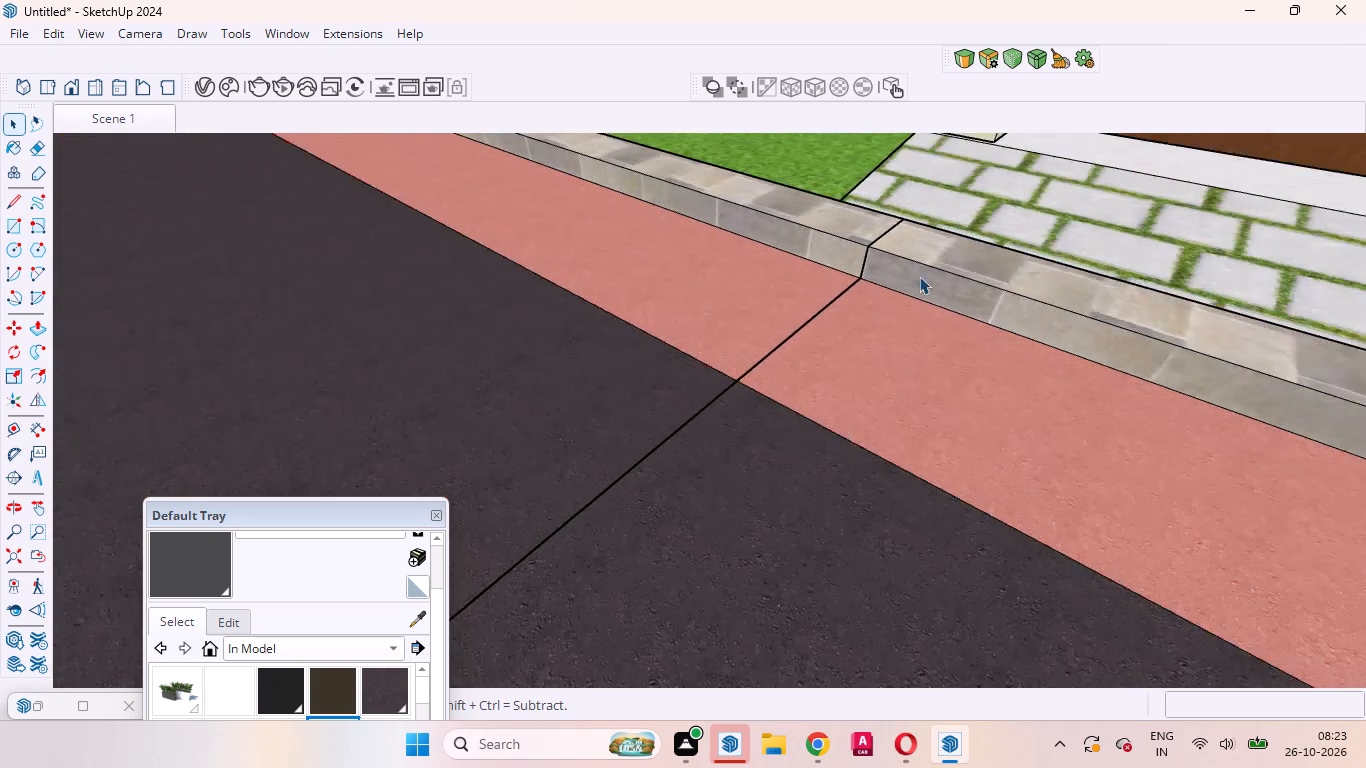
{"action": "scroll", "coordinate": [919, 276], "scroll_direction": "down", "scroll_amount": 20}
{"action": "scroll", "coordinate": [919, 276], "scroll_direction": "down", "scroll_amount": 20}
{"action": "scroll", "coordinate": [919, 276], "scroll_direction": "down", "scroll_amount": 7}
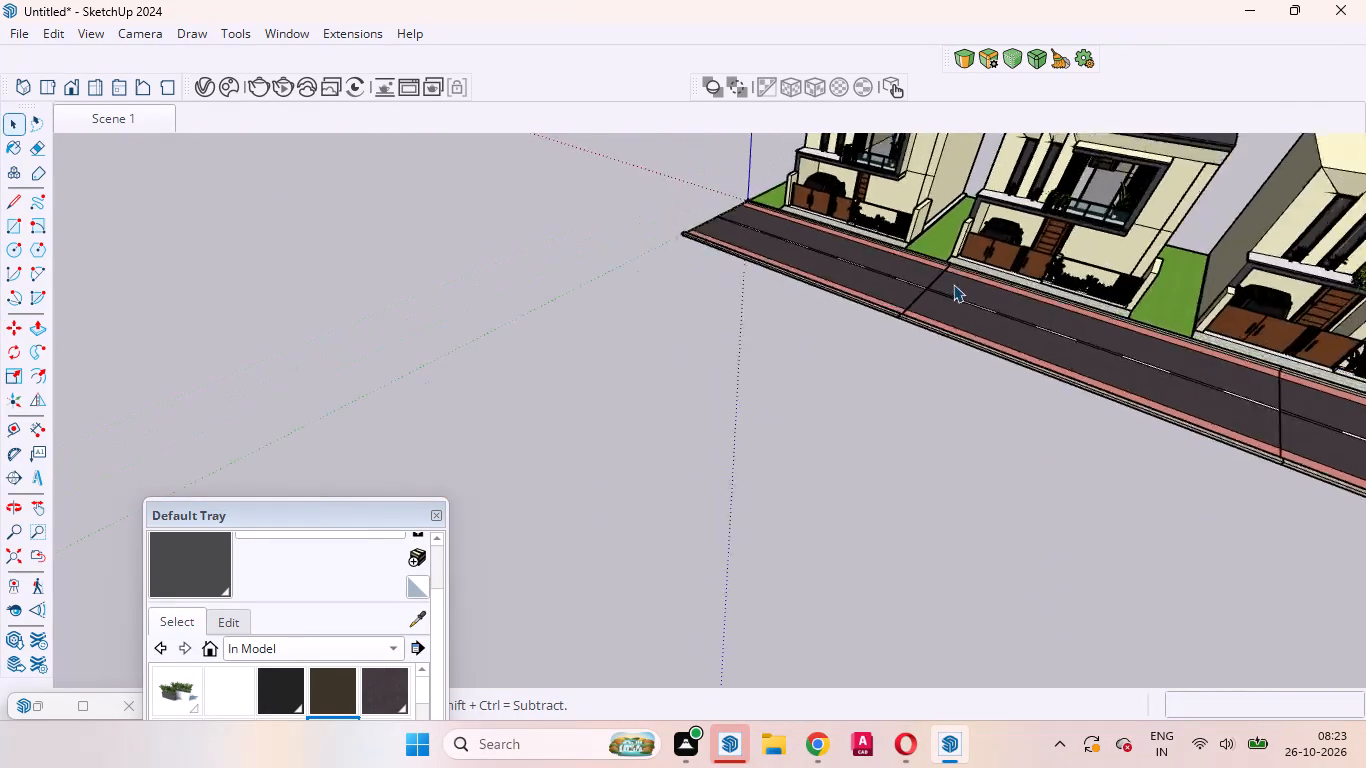
{"action": "scroll", "coordinate": [953, 284], "scroll_direction": "down", "scroll_amount": 11}
{"action": "left_click", "coordinate": [1046, 412]}
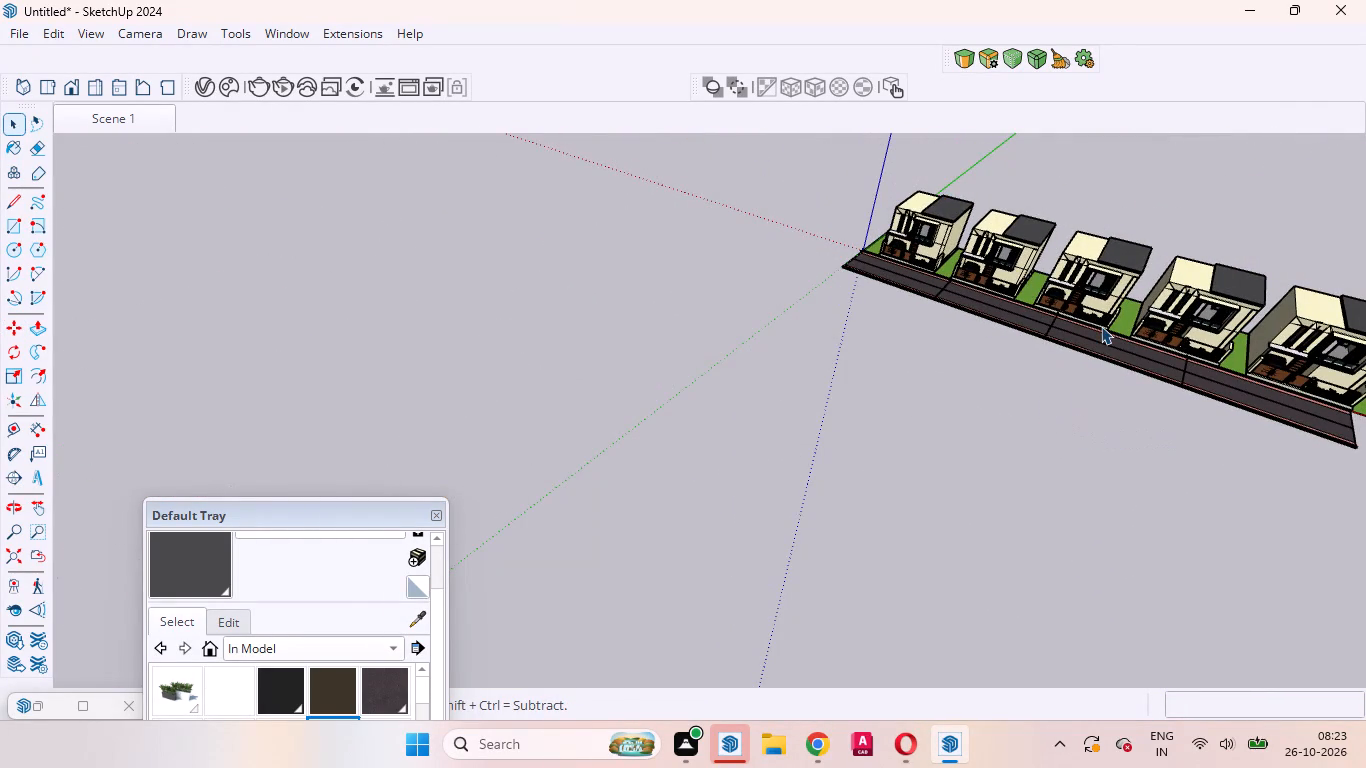
Examine how far the joined road sections extend along the fronts of the row of houses.
{"action": "scroll", "coordinate": [1101, 326], "scroll_direction": "up", "scroll_amount": 17}
{"action": "middle_click_drag", "start_coordinate": [1155, 295], "coordinate": [1250, 216]}
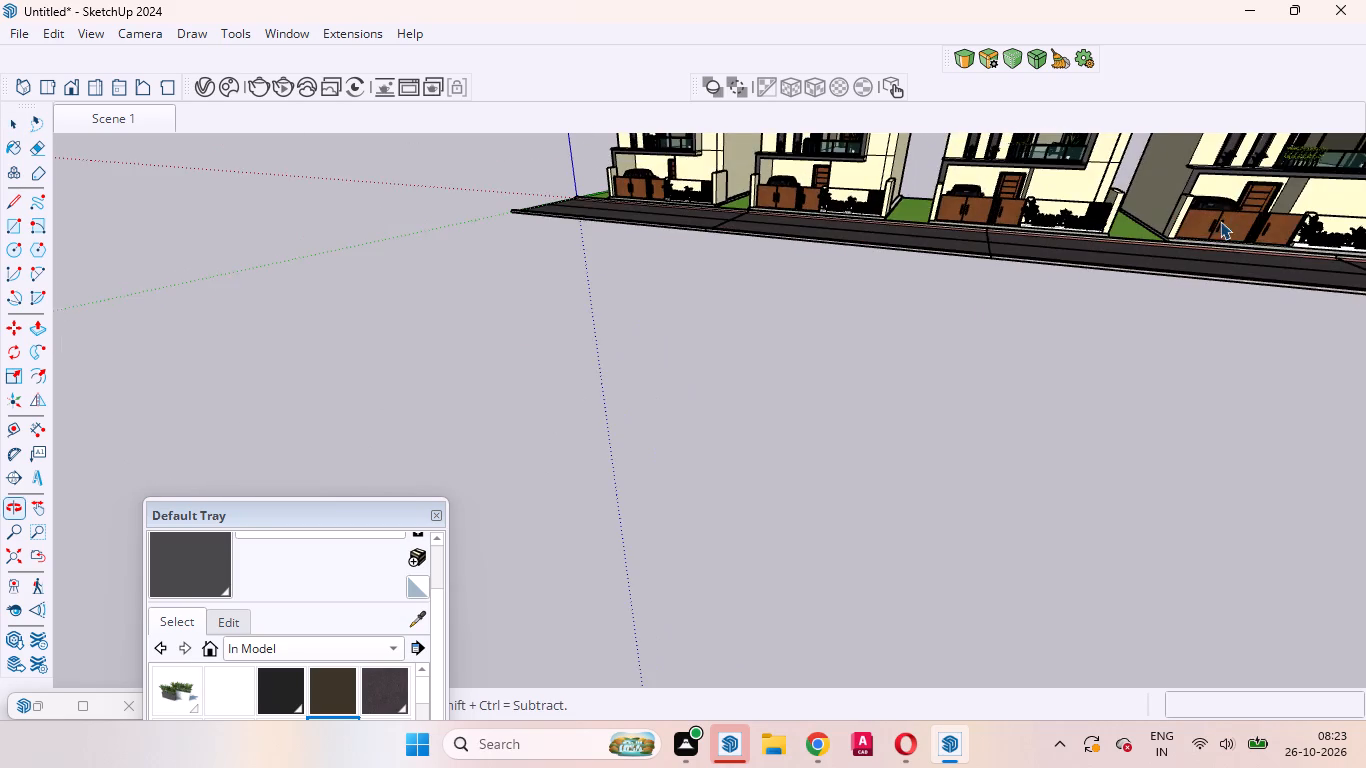
{"action": "scroll", "coordinate": [1195, 241], "scroll_direction": "down", "scroll_amount": 20}
{"action": "scroll", "coordinate": [1245, 313], "scroll_direction": "up", "scroll_amount": 4}
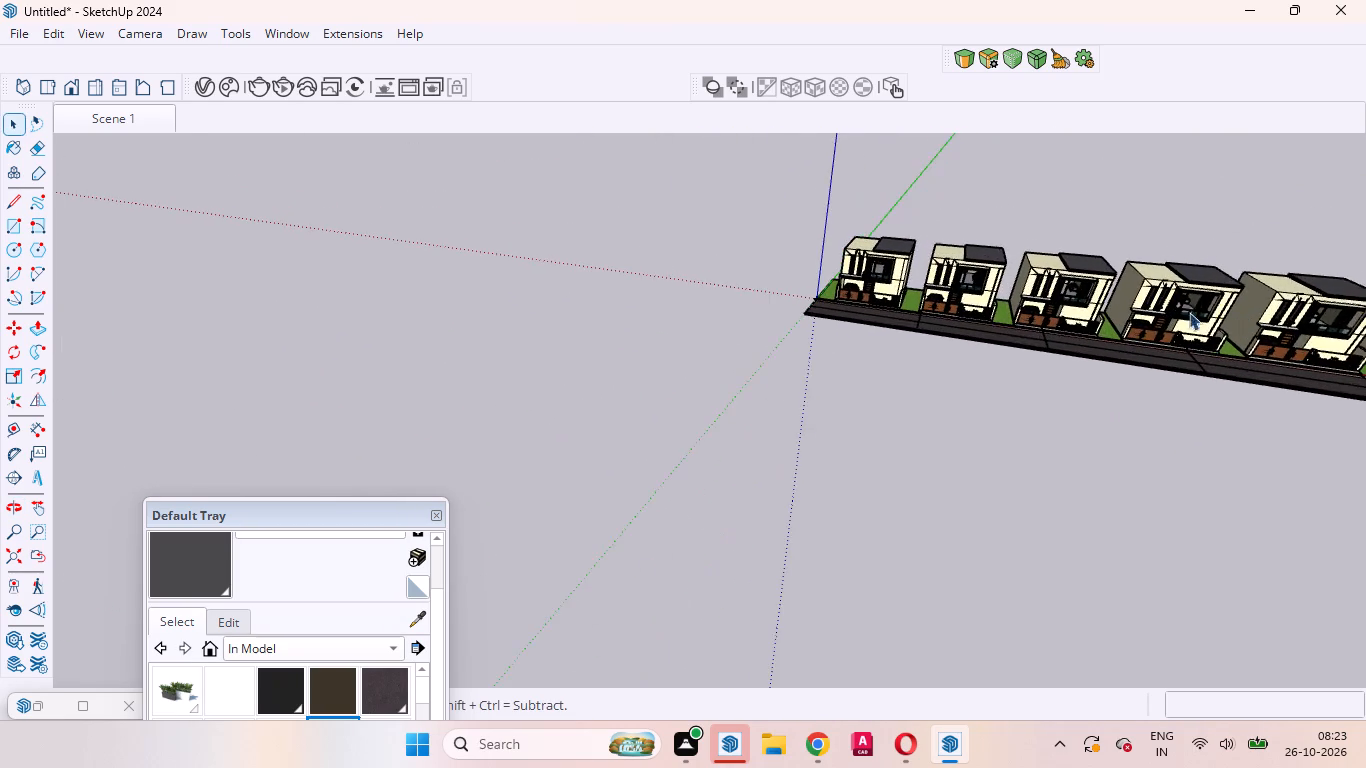
{"action": "scroll", "coordinate": [1189, 312], "scroll_direction": "up", "scroll_amount": 2}
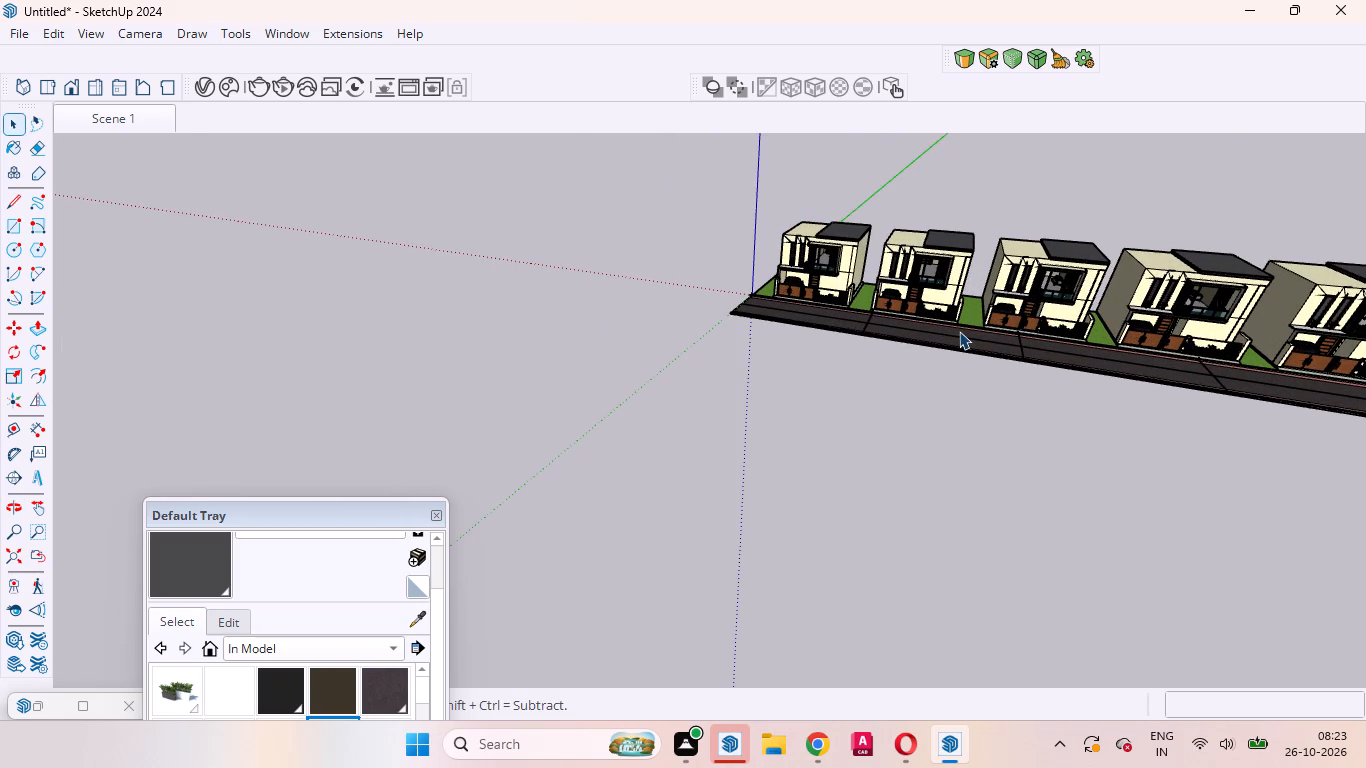
{"action": "scroll", "coordinate": [1023, 312], "scroll_direction": "down", "scroll_amount": 3}
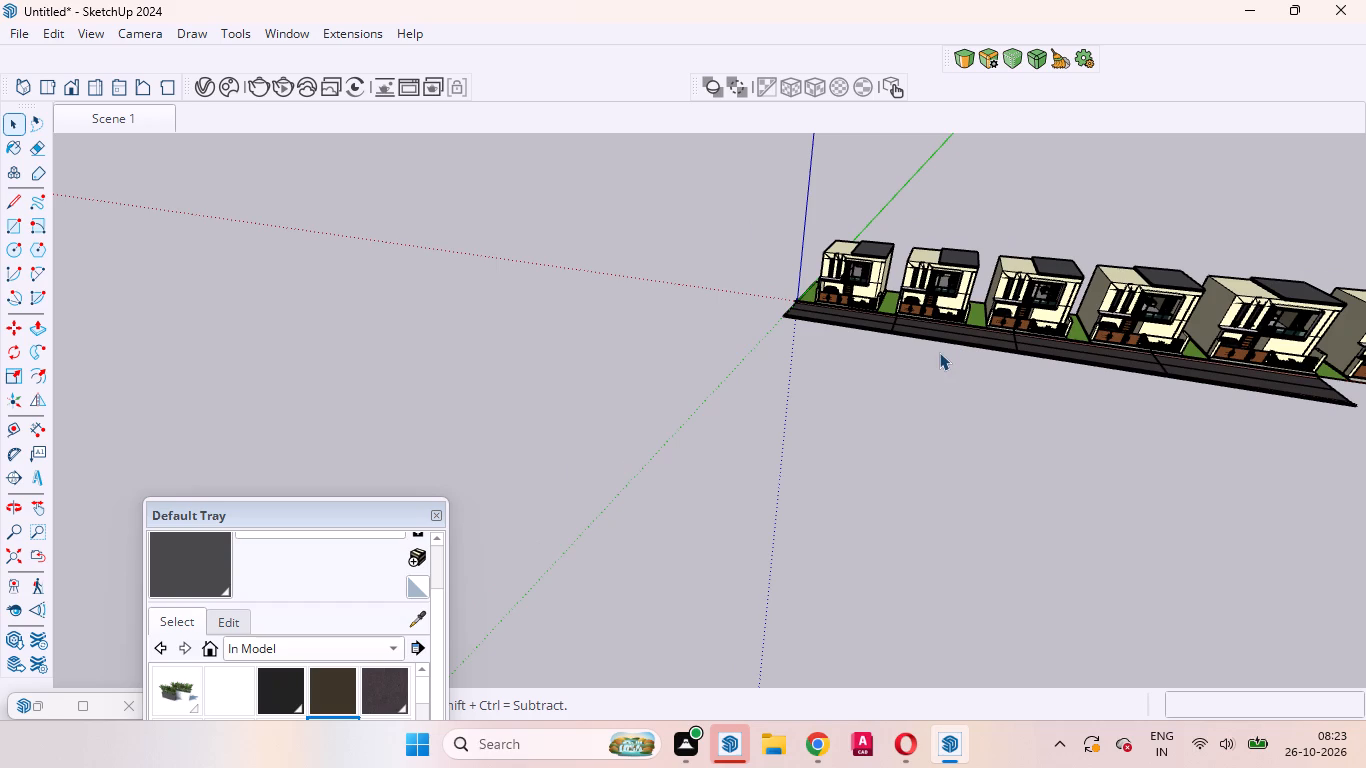
{"action": "scroll", "coordinate": [887, 378], "scroll_direction": "down", "scroll_amount": 5}
{"action": "scroll", "coordinate": [877, 395], "scroll_direction": "up", "scroll_amount": 1}
{"action": "scroll", "coordinate": [831, 404], "scroll_direction": "down", "scroll_amount": 5}
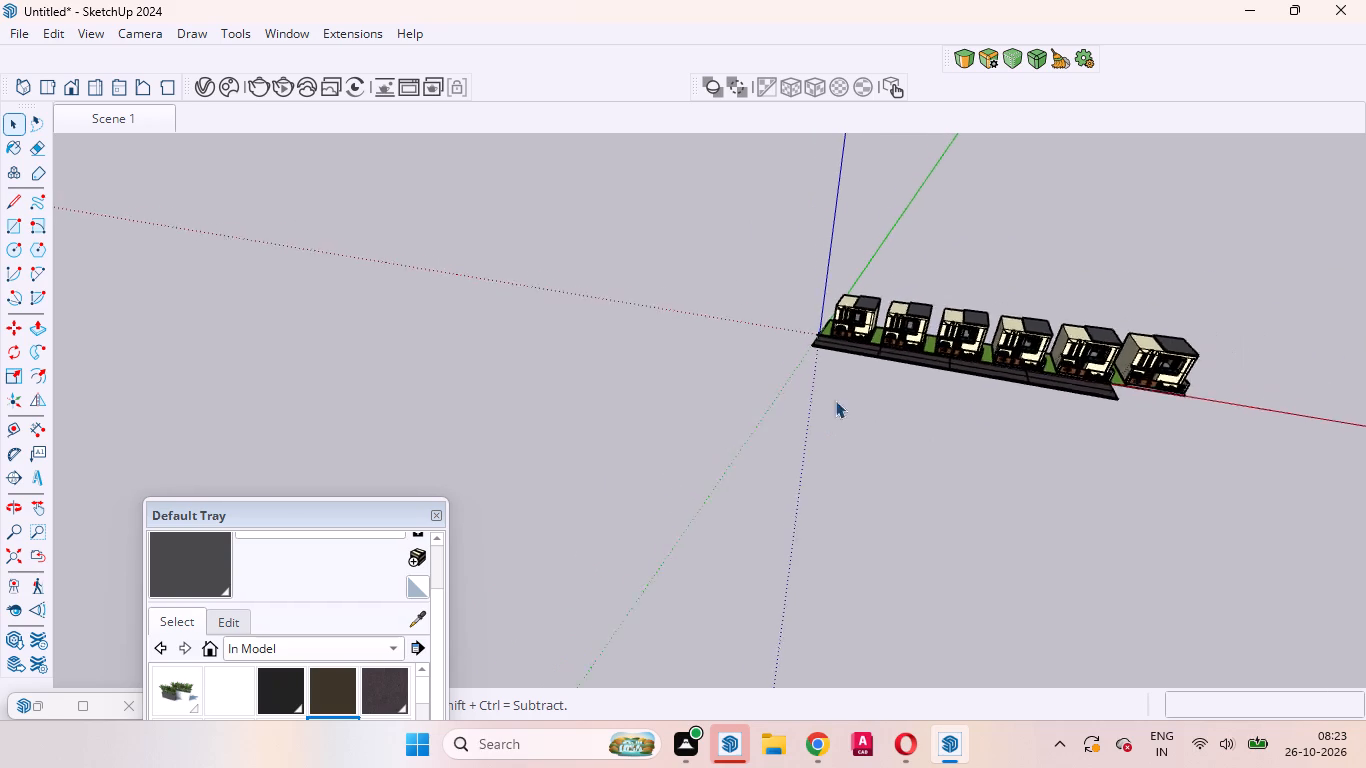
{"action": "scroll", "coordinate": [1030, 368], "scroll_direction": "up", "scroll_amount": 13}
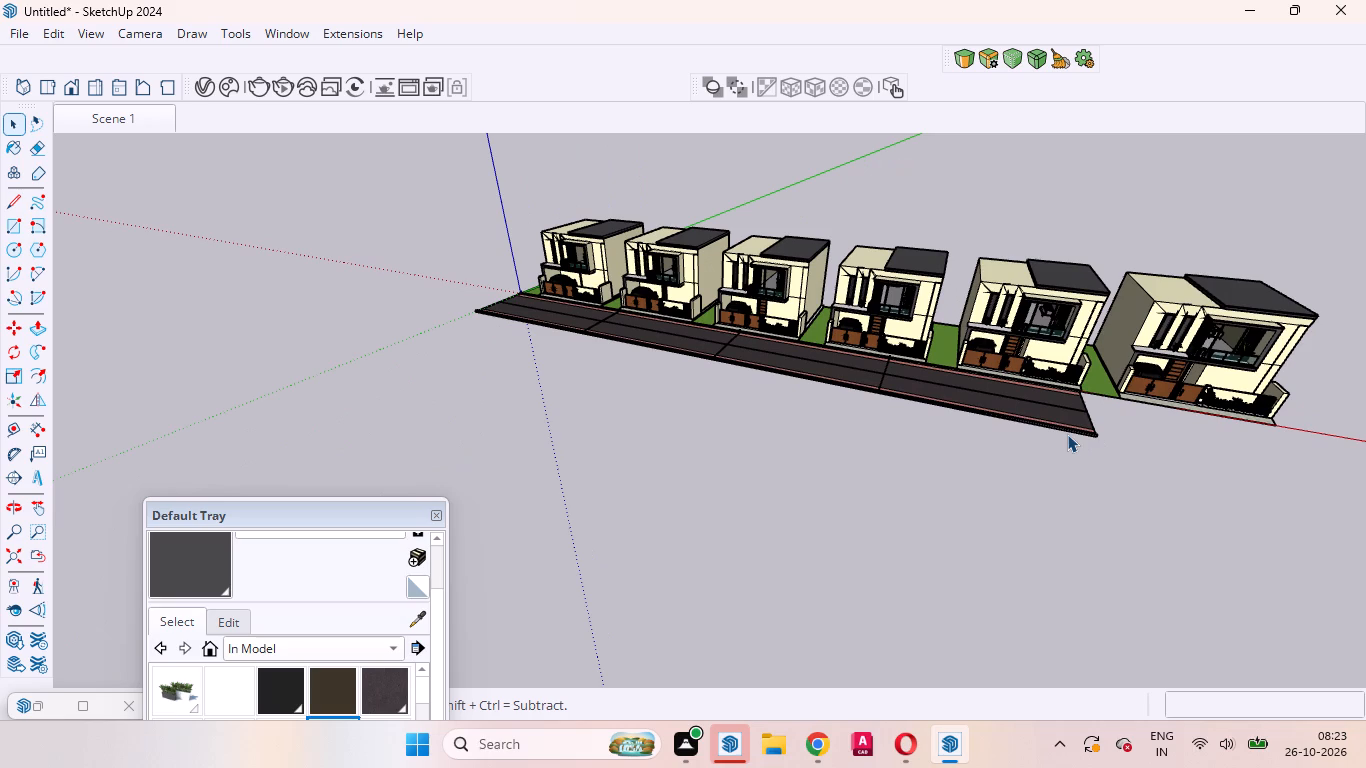
{"action": "key", "text": "shift+asterisk"}
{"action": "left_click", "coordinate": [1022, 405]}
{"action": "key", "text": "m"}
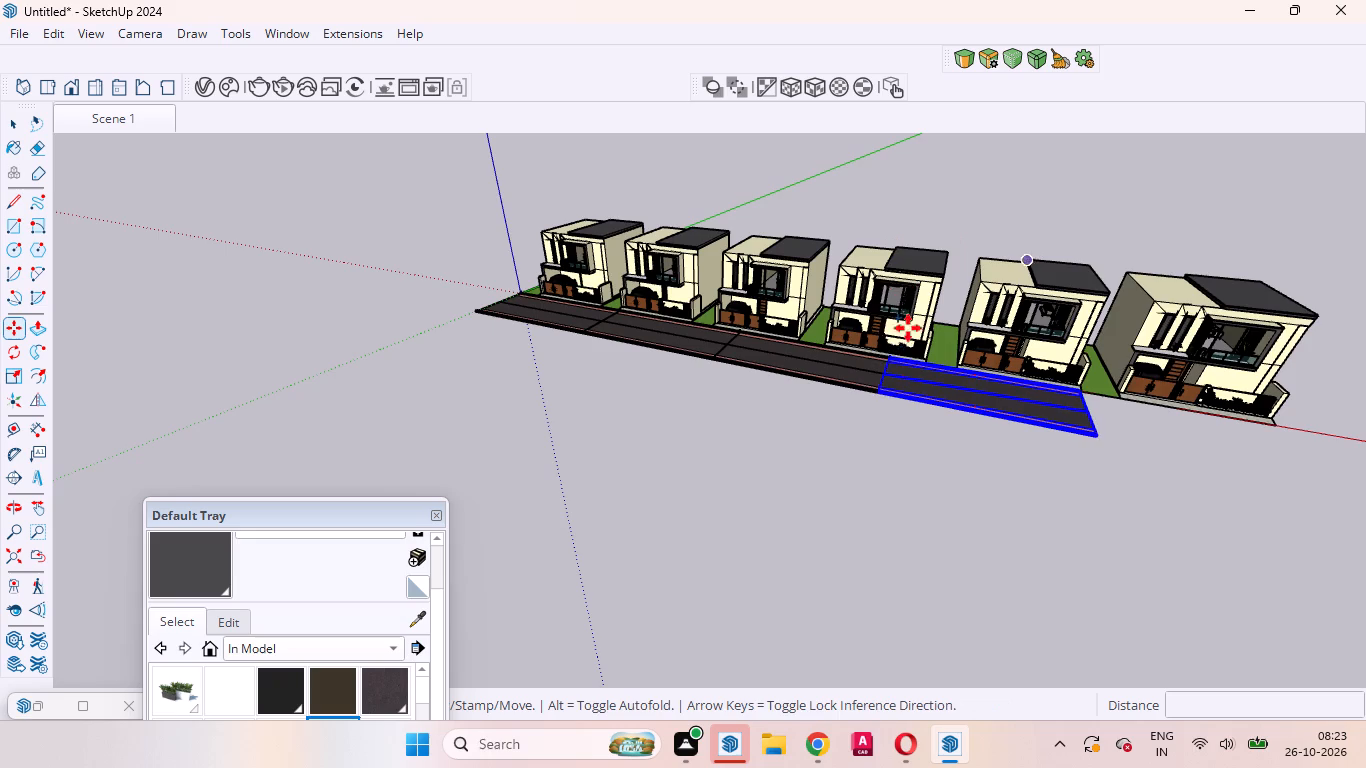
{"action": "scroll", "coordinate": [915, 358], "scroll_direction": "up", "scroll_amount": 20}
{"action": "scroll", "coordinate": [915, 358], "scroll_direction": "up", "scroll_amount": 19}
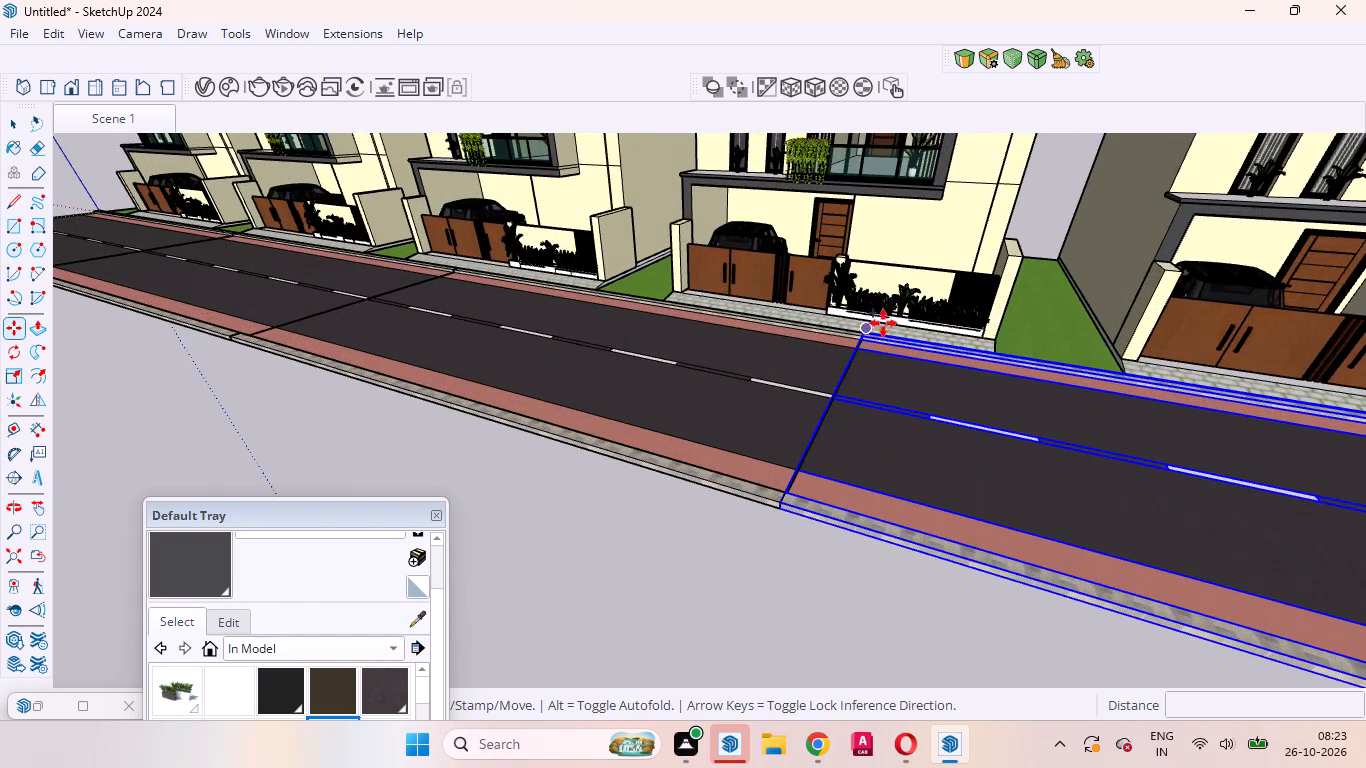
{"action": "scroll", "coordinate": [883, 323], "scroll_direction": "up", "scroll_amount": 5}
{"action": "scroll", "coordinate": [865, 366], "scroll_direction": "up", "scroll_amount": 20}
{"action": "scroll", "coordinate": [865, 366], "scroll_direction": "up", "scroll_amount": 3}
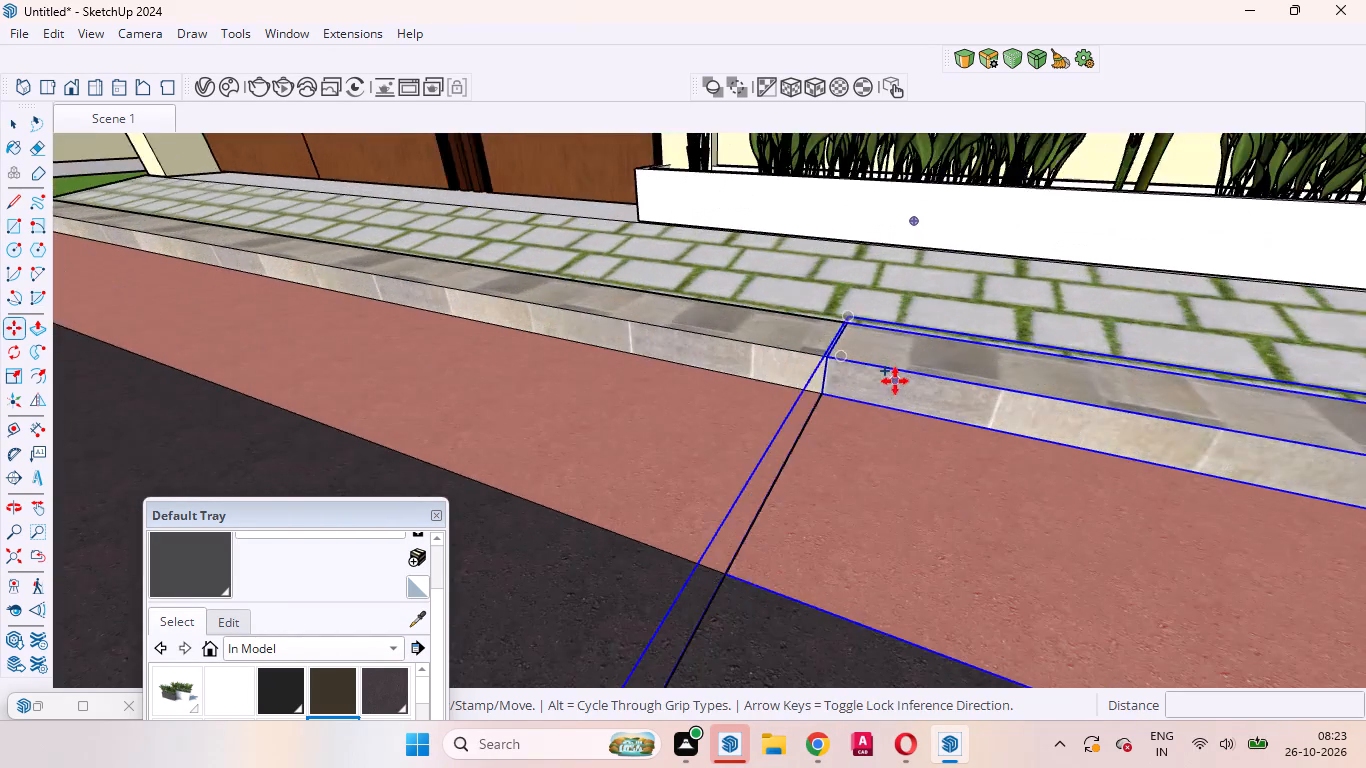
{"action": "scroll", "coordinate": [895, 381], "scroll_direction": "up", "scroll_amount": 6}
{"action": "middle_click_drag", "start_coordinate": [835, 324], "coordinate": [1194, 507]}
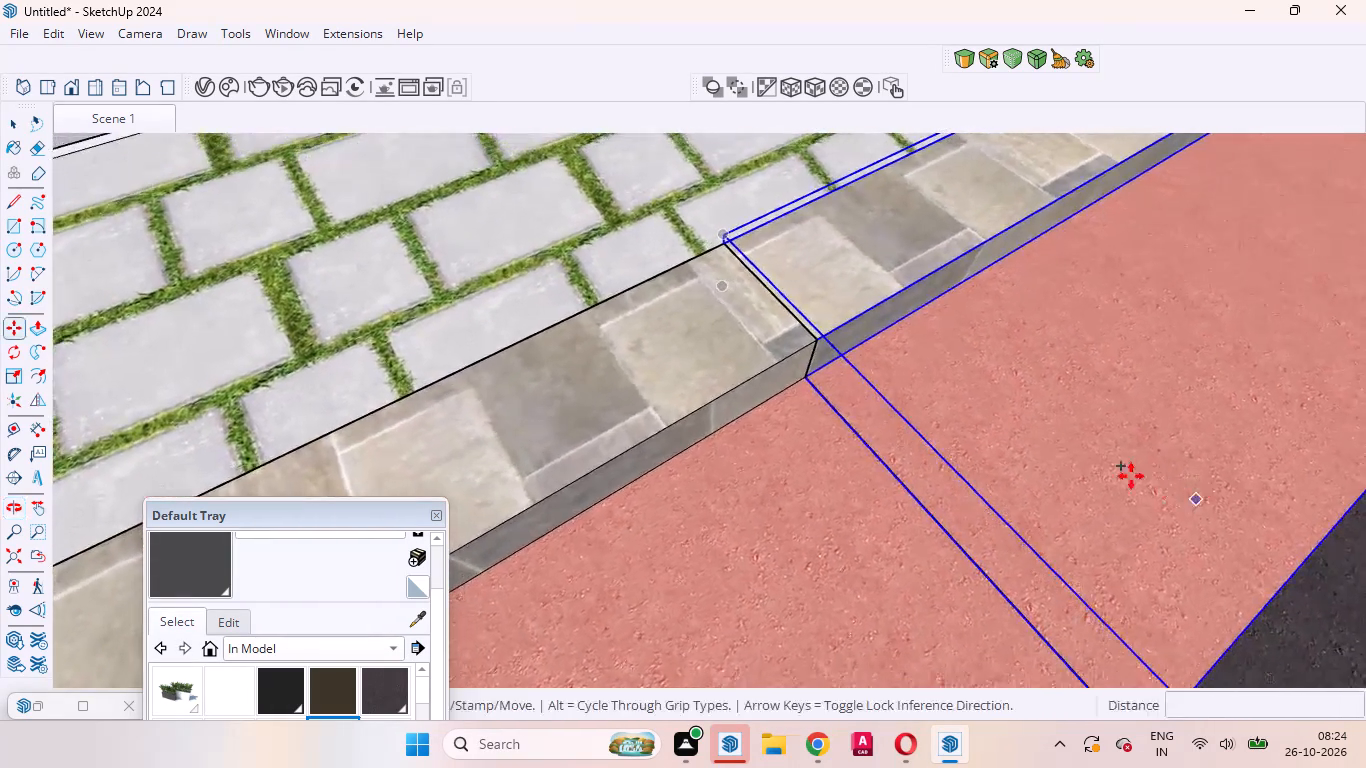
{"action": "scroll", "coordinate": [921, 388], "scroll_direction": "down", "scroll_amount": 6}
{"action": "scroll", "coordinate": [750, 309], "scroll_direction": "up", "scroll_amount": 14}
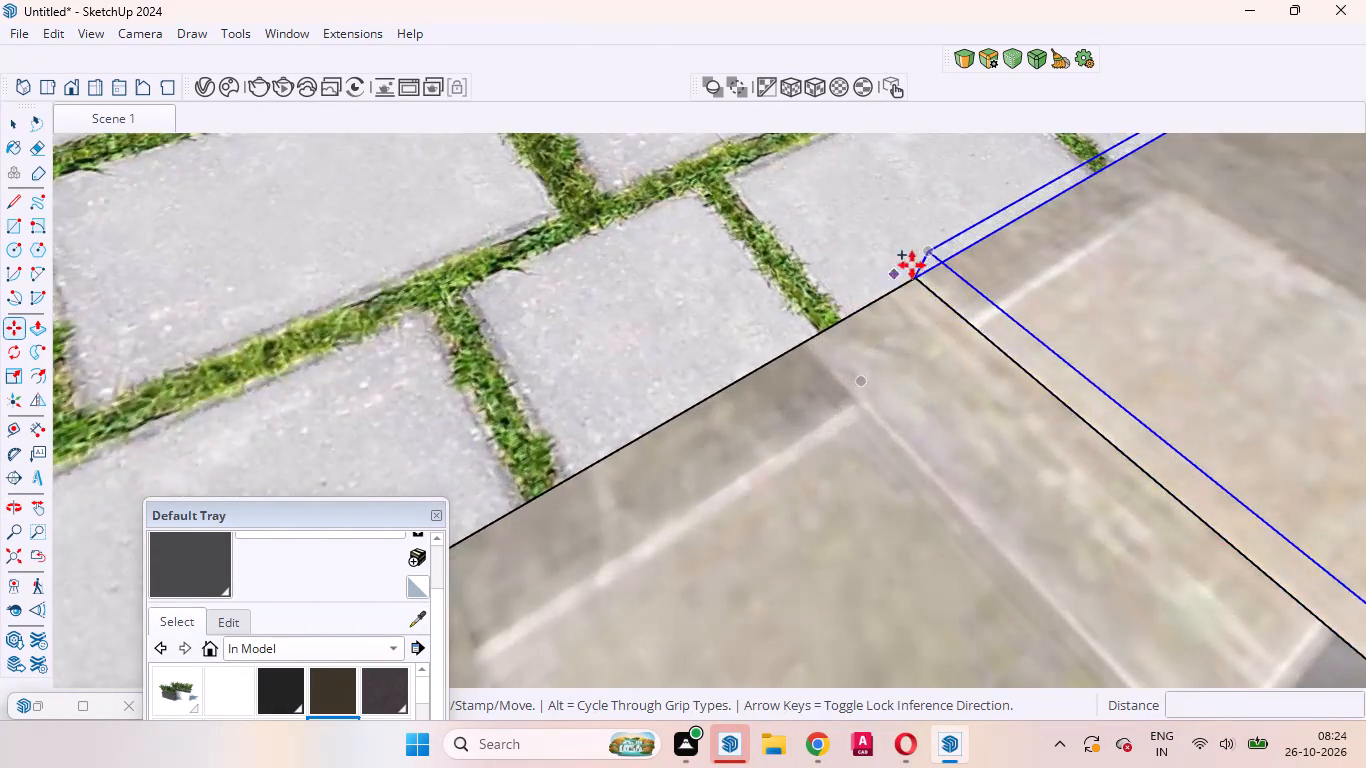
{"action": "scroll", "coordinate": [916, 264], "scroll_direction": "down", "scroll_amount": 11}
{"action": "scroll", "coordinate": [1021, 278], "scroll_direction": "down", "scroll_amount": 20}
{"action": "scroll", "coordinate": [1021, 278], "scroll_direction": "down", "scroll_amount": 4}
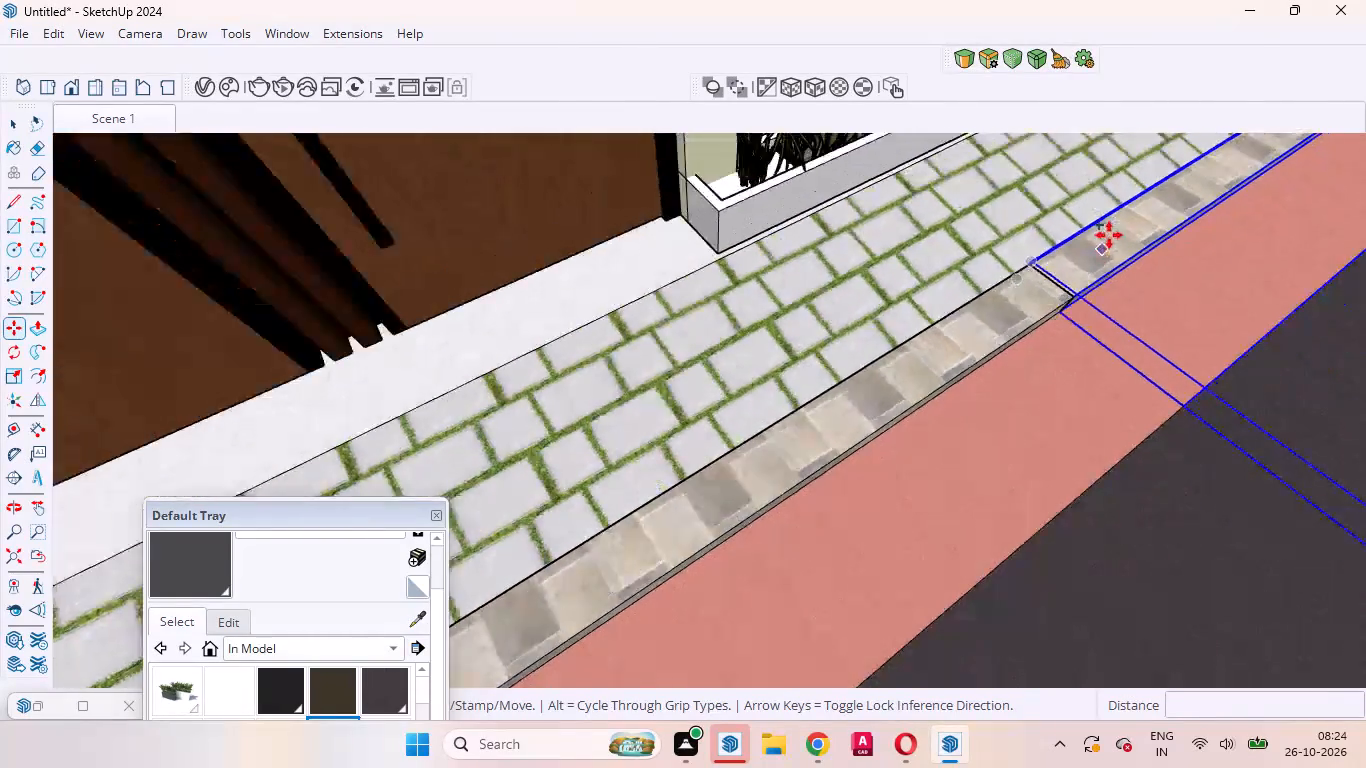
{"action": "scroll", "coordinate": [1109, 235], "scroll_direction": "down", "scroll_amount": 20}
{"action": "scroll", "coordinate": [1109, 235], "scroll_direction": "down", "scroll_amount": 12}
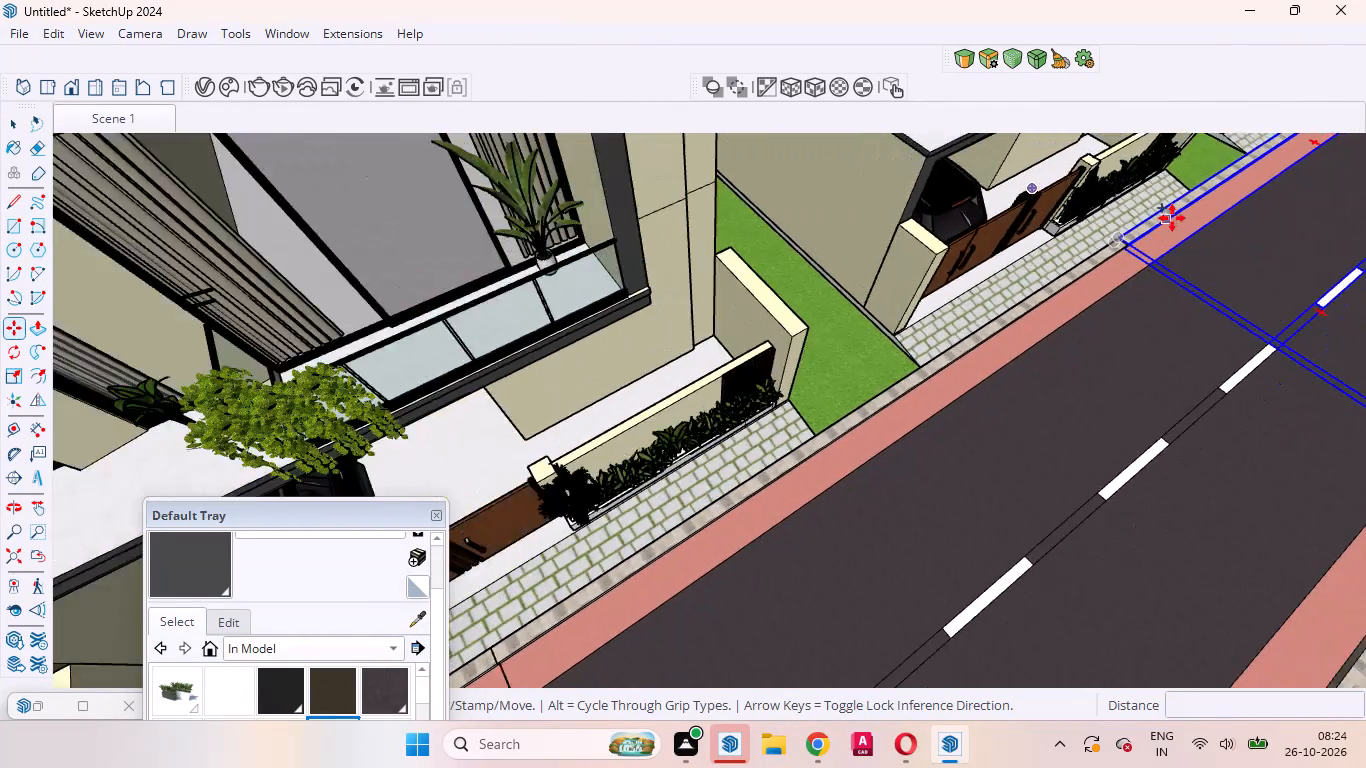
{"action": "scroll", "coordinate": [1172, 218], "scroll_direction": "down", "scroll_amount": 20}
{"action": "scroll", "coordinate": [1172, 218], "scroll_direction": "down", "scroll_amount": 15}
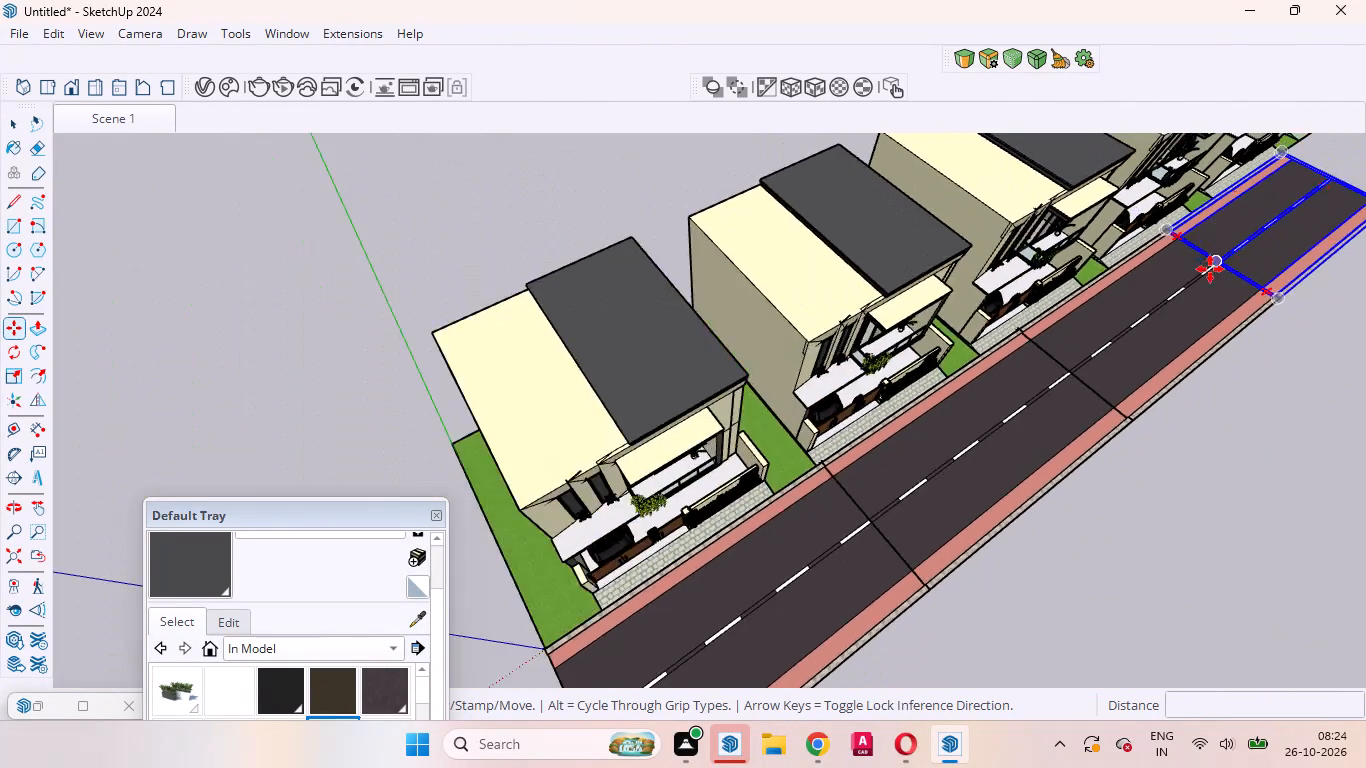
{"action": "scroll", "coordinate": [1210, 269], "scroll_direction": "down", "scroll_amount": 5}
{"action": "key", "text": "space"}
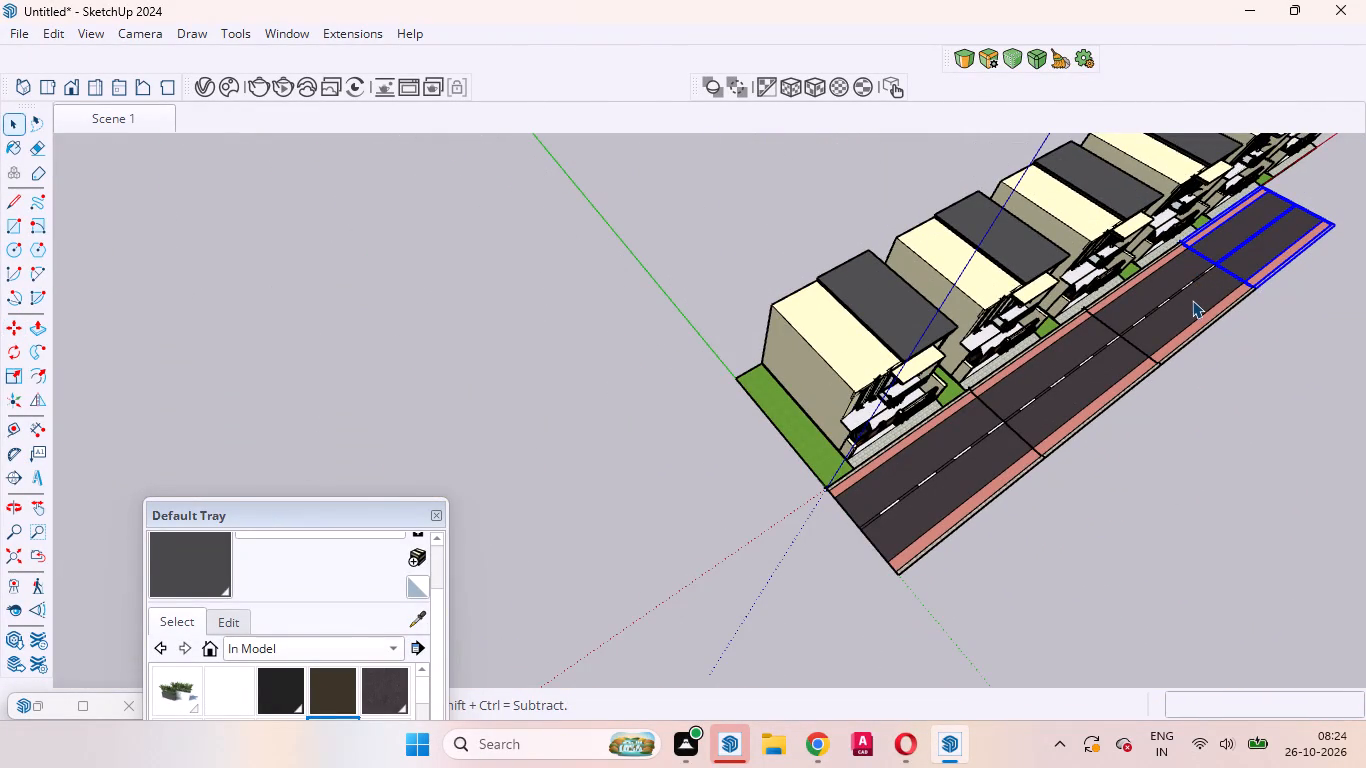
Select all four road sections and lower them about 4 5/16", snapping the house-side kerb's top end corner to the first lawn's front corner.
{"action": "left_click", "coordinate": [1192, 299], "text": "ctrl"}
{"action": "left_click", "coordinate": [1123, 352], "text": "ctrl"}
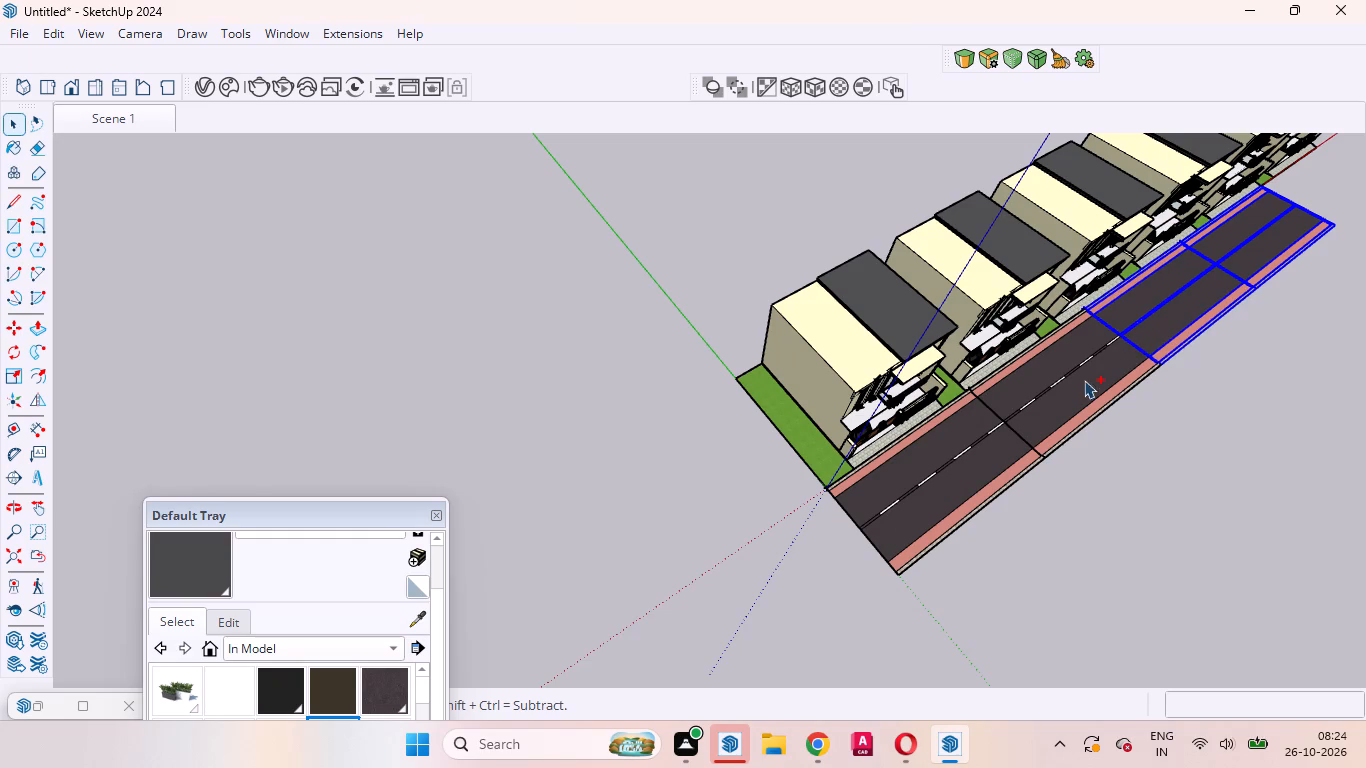
{"action": "left_click", "coordinate": [876, 498], "text": "ctrl"}
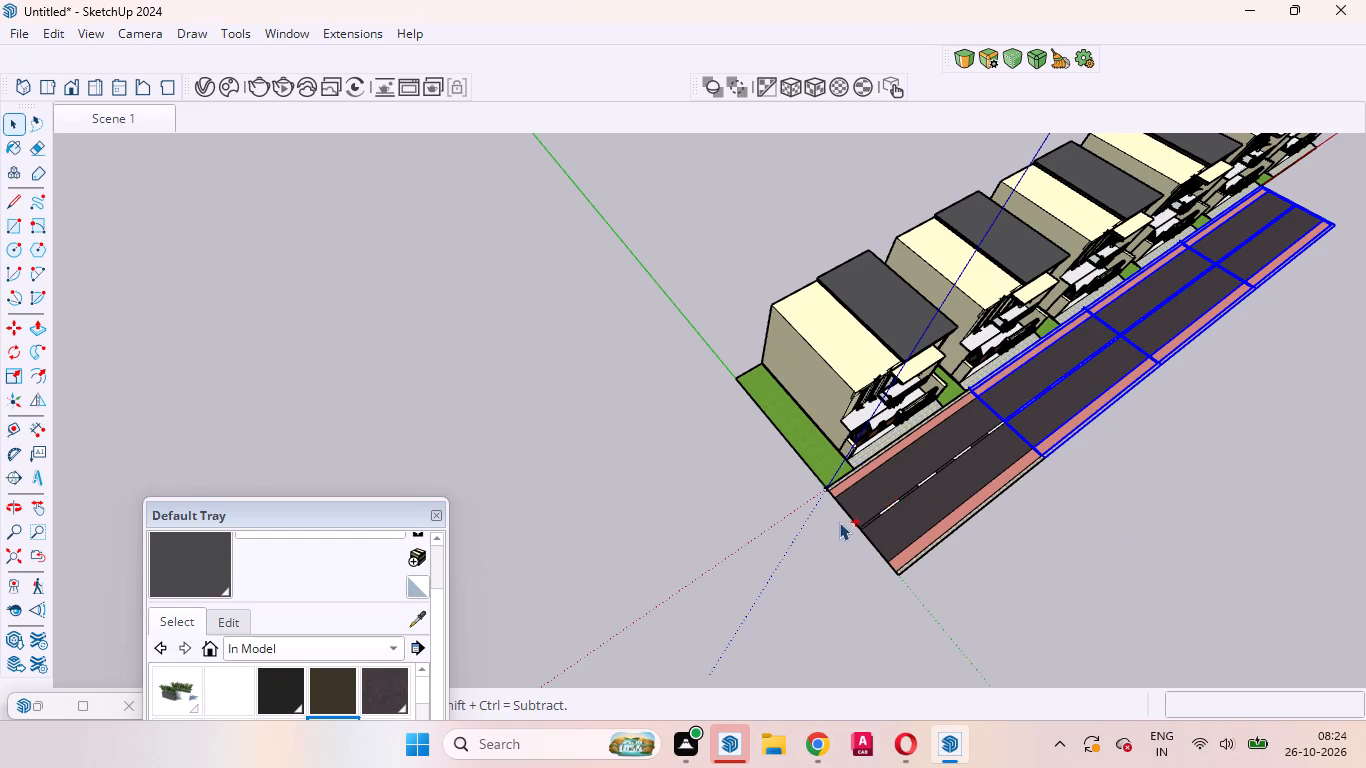
{"action": "scroll", "coordinate": [826, 514], "scroll_direction": "up", "scroll_amount": 20, "text": "ctrl"}
{"action": "scroll", "coordinate": [826, 514], "scroll_direction": "up", "scroll_amount": 10, "text": "ctrl"}
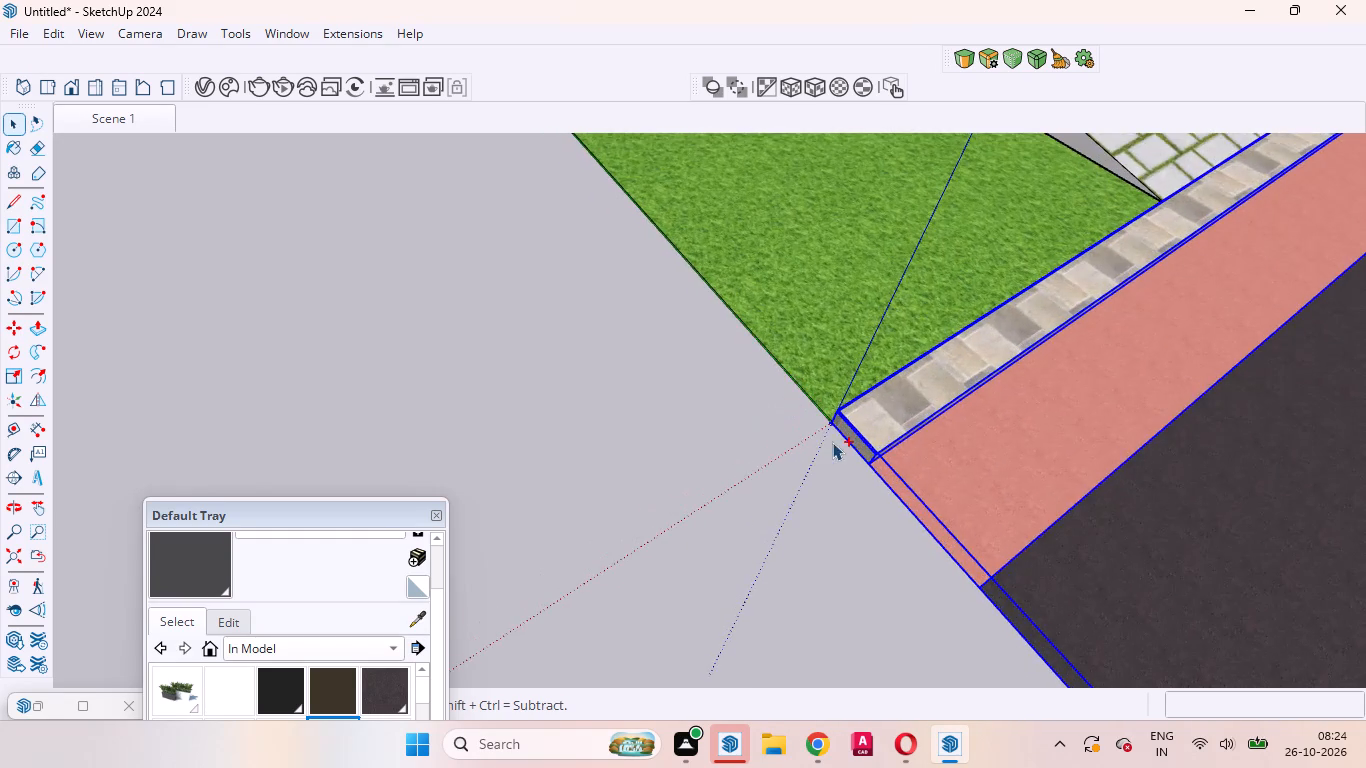
{"action": "scroll", "coordinate": [829, 440], "scroll_direction": "up", "scroll_amount": 1, "text": "ctrl"}
{"action": "middle_click_drag", "start_coordinate": [830, 439], "coordinate": [1365, 143], "text": "ctrl"}
{"action": "scroll", "coordinate": [757, 441], "scroll_direction": "up", "scroll_amount": 2, "text": "ctrl"}
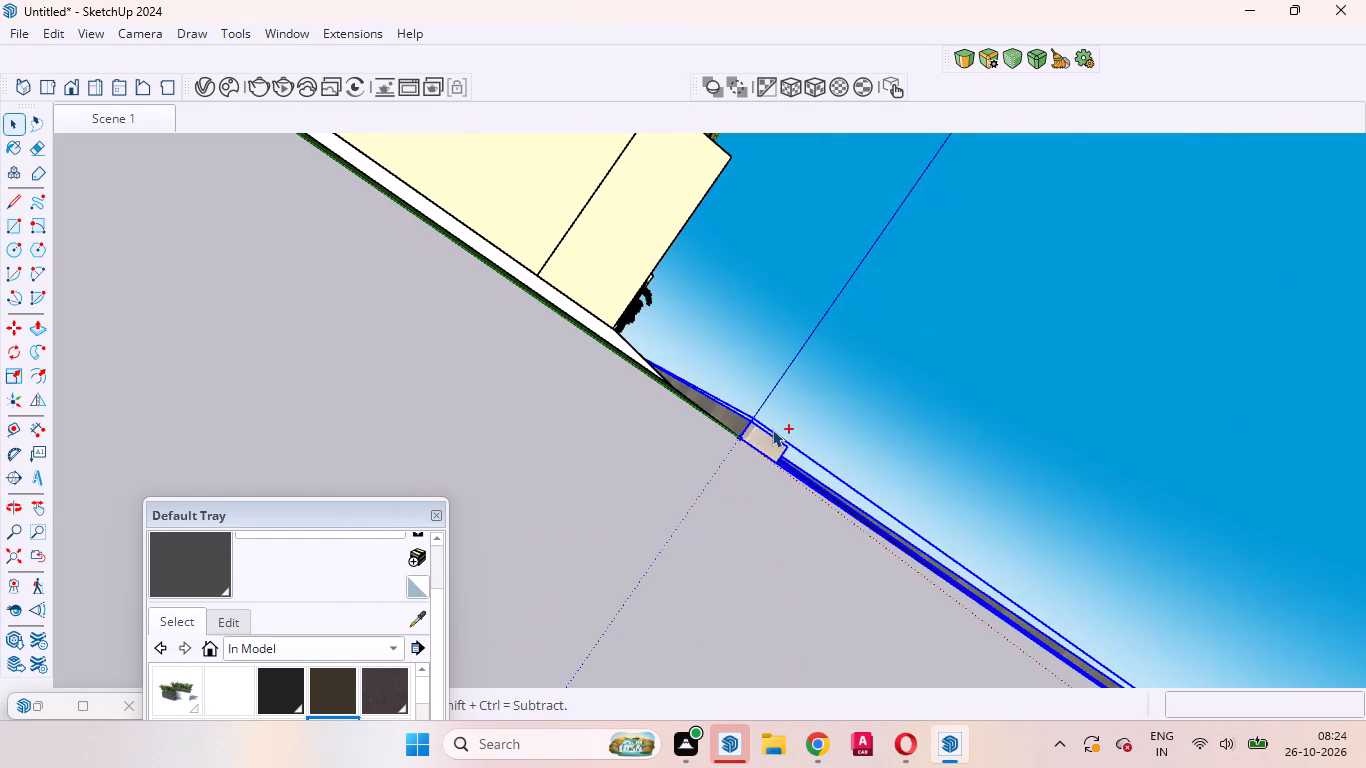
{"action": "scroll", "coordinate": [772, 429], "scroll_direction": "up", "scroll_amount": 8, "text": "ctrl"}
{"action": "scroll", "coordinate": [751, 375], "scroll_direction": "down", "scroll_amount": 20, "text": "ctrl"}
{"action": "scroll", "coordinate": [751, 375], "scroll_direction": "down", "scroll_amount": 1, "text": "ctrl"}
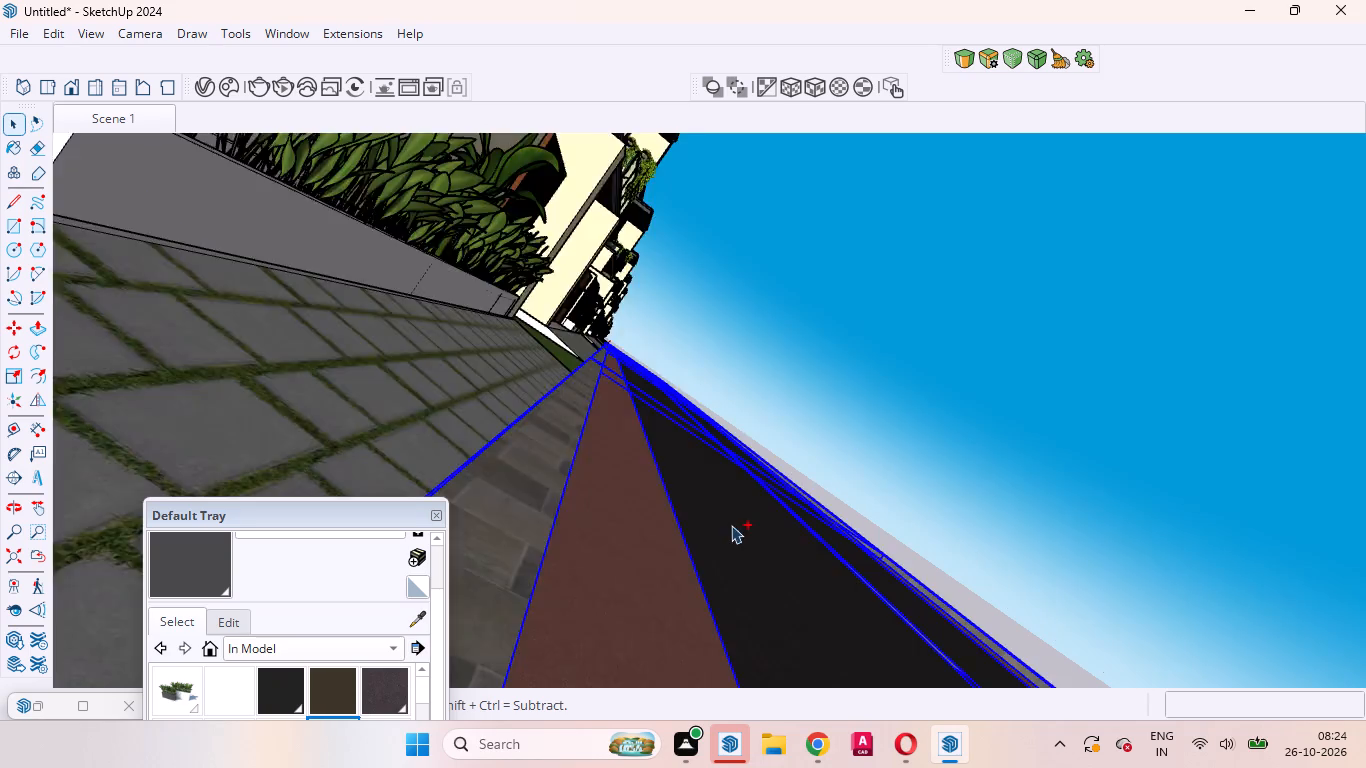
{"action": "scroll", "coordinate": [731, 525], "scroll_direction": "down", "scroll_amount": 14, "text": "ctrl"}
{"action": "scroll", "coordinate": [607, 348], "scroll_direction": "down", "scroll_amount": 2, "text": "ctrl"}
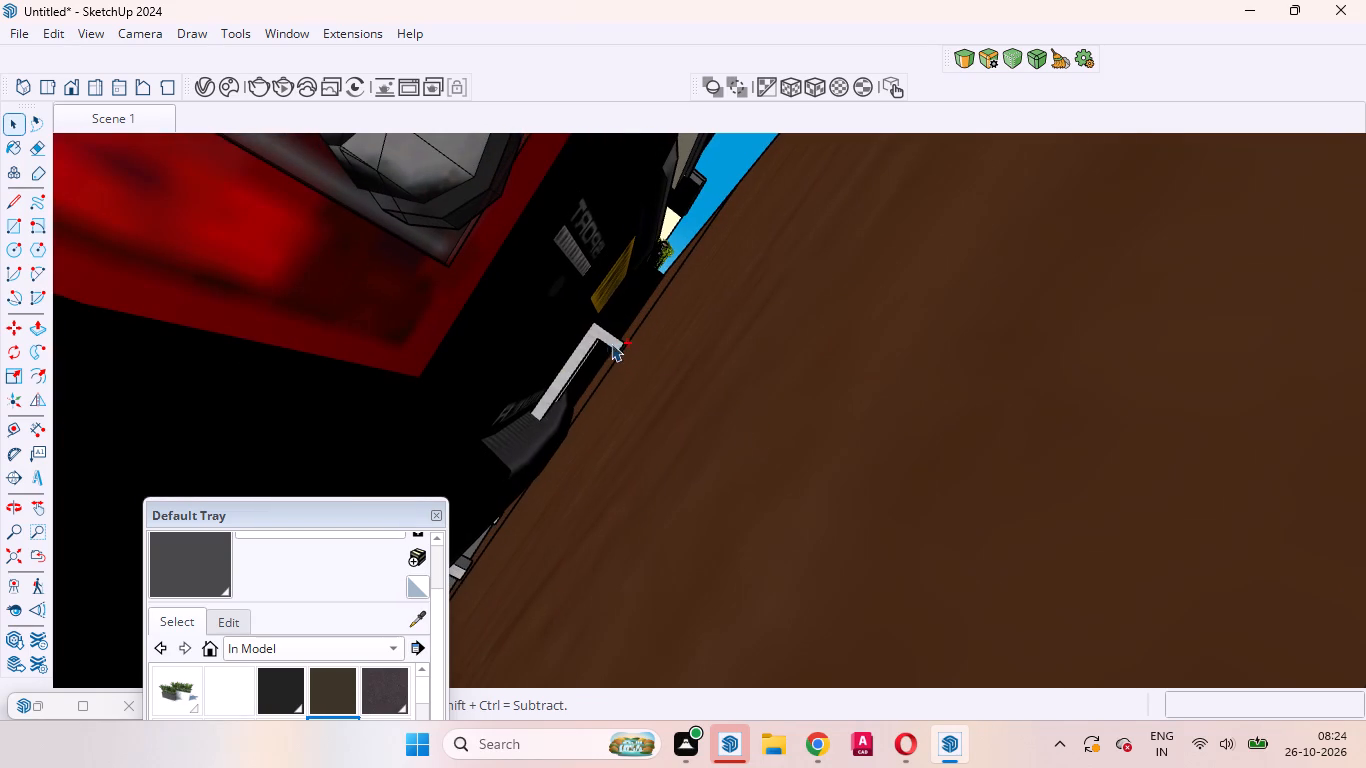
{"action": "scroll", "coordinate": [825, 399], "scroll_direction": "up", "scroll_amount": 4, "text": "ctrl"}
{"action": "scroll", "coordinate": [517, 376], "scroll_direction": "down", "scroll_amount": 9}
{"action": "scroll", "coordinate": [502, 373], "scroll_direction": "down", "scroll_amount": 15}
{"action": "left_click", "coordinate": [105, 112]}
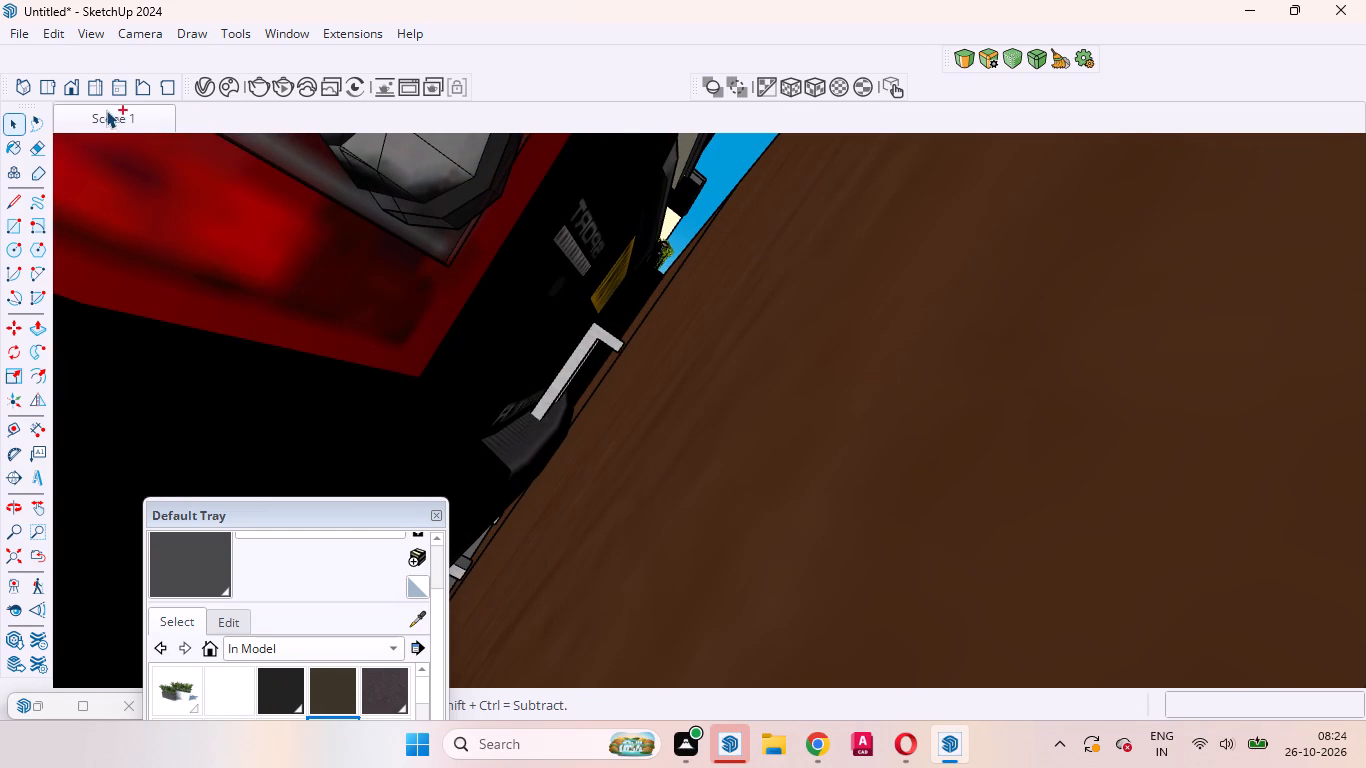
{"action": "left_click", "coordinate": [109, 122]}
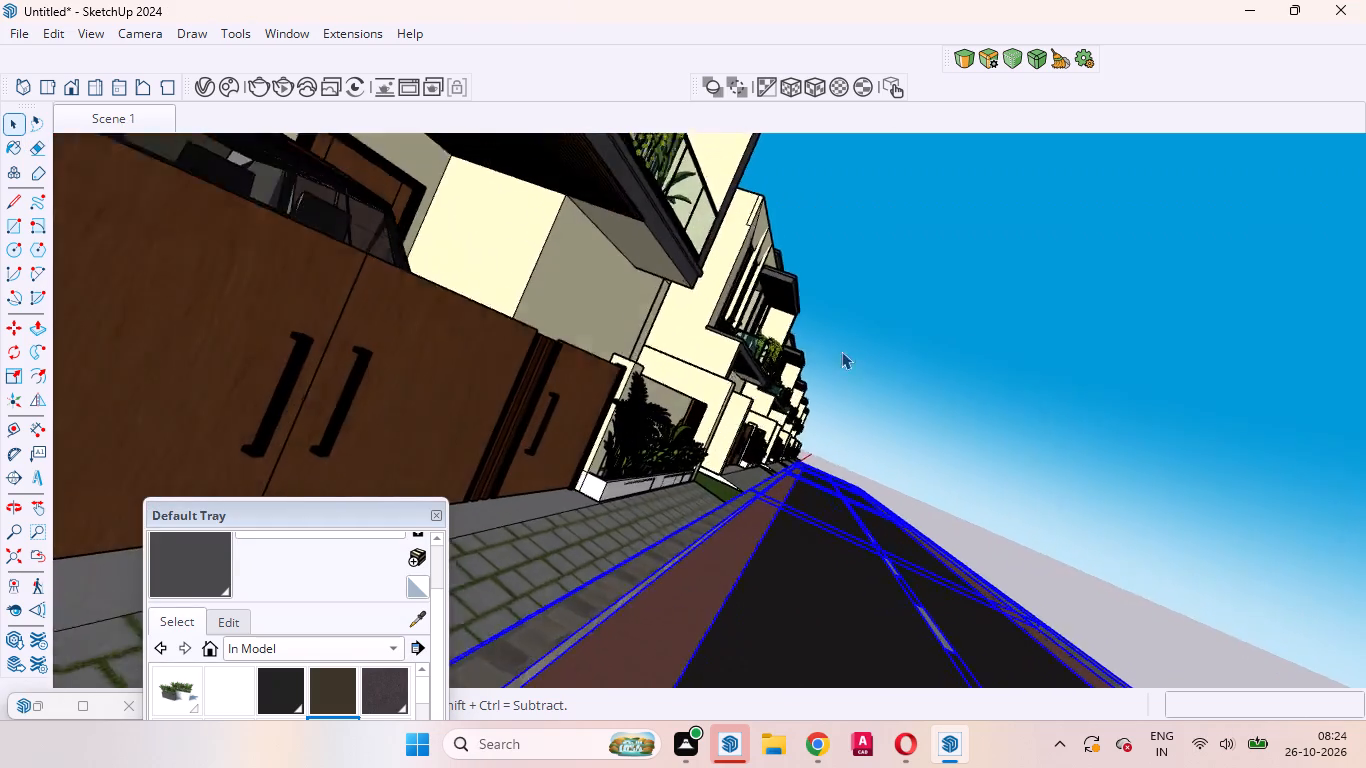
{"action": "scroll", "coordinate": [1164, 255], "scroll_direction": "down", "scroll_amount": 8}
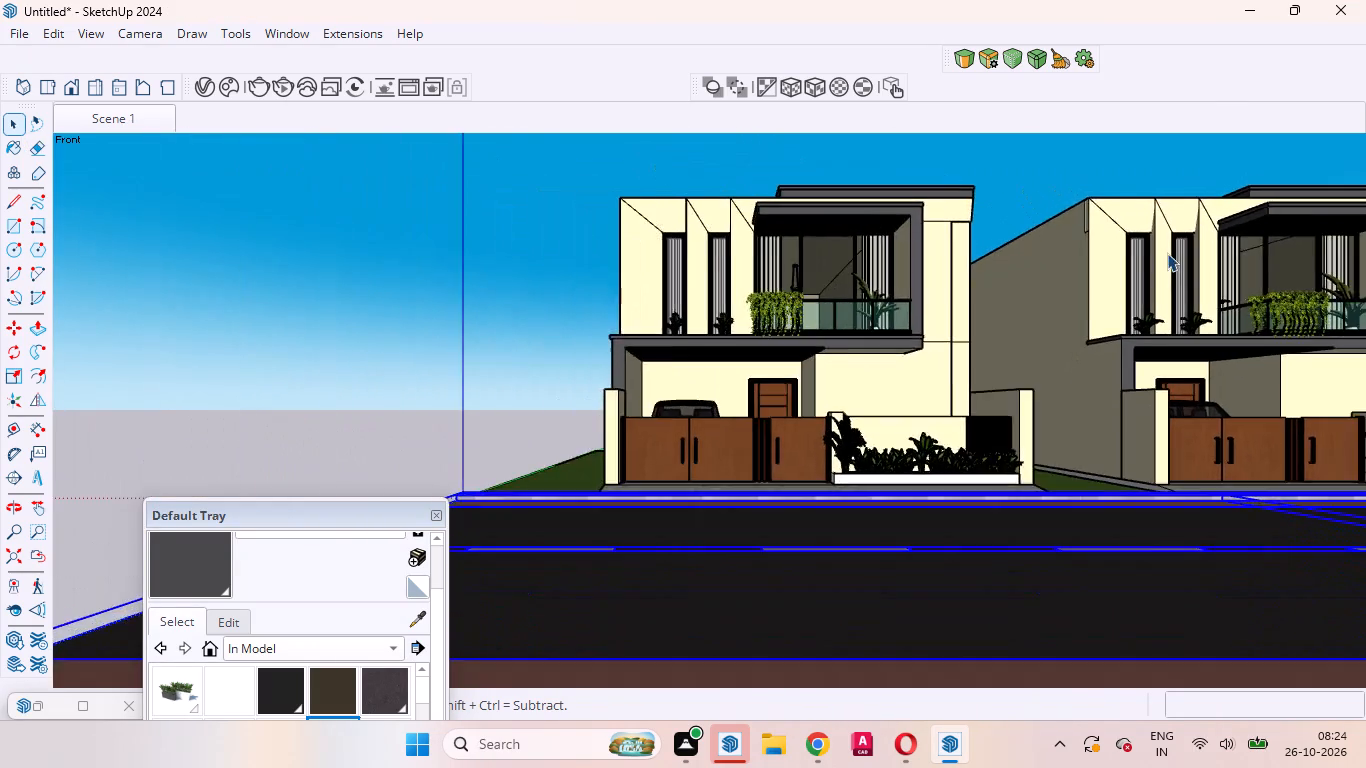
{"action": "scroll", "coordinate": [1167, 253], "scroll_direction": "down", "scroll_amount": 1}
{"action": "middle_click_drag", "start_coordinate": [610, 420], "coordinate": [926, 471], "text": "ctrl"}
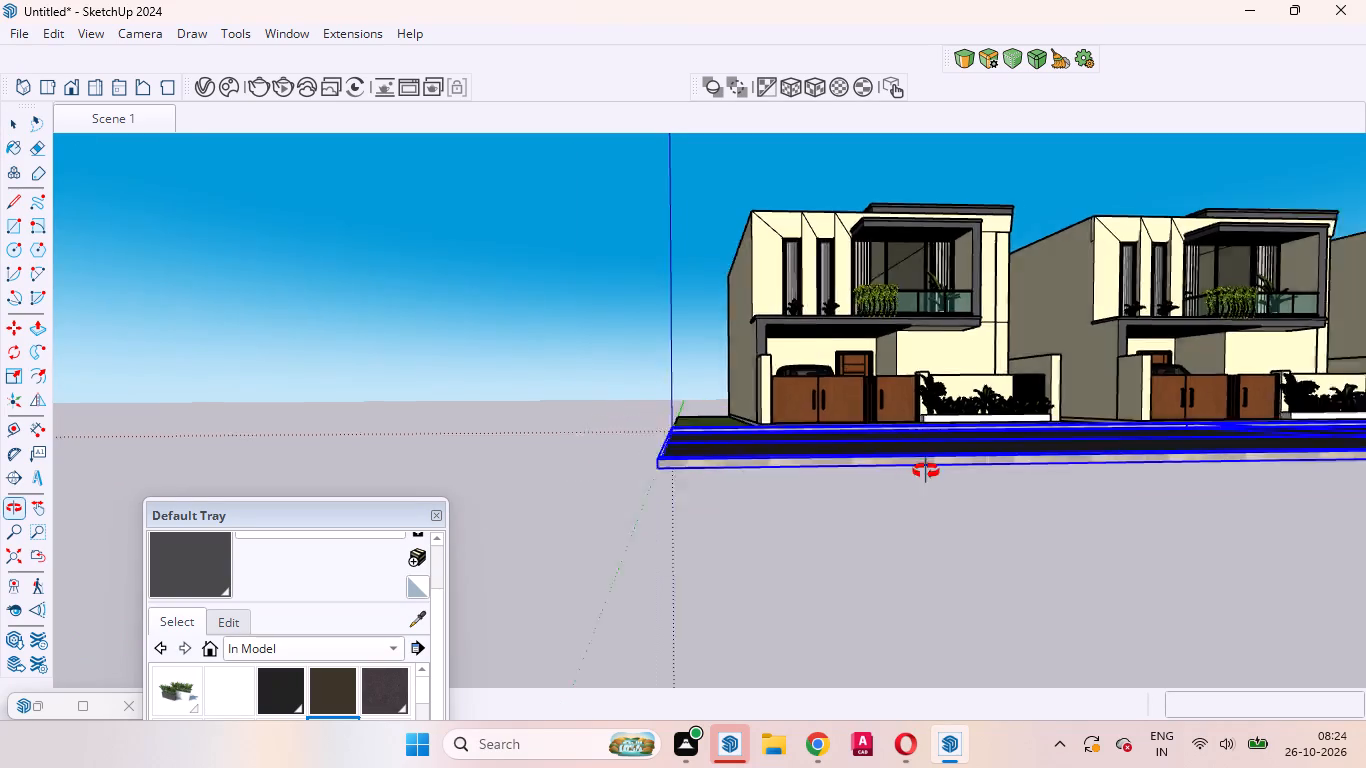
{"action": "middle_click_drag", "start_coordinate": [926, 471], "coordinate": [1231, 539], "text": "ctrl"}
{"action": "scroll", "coordinate": [781, 494], "scroll_direction": "up", "scroll_amount": 16, "text": "ctrl"}
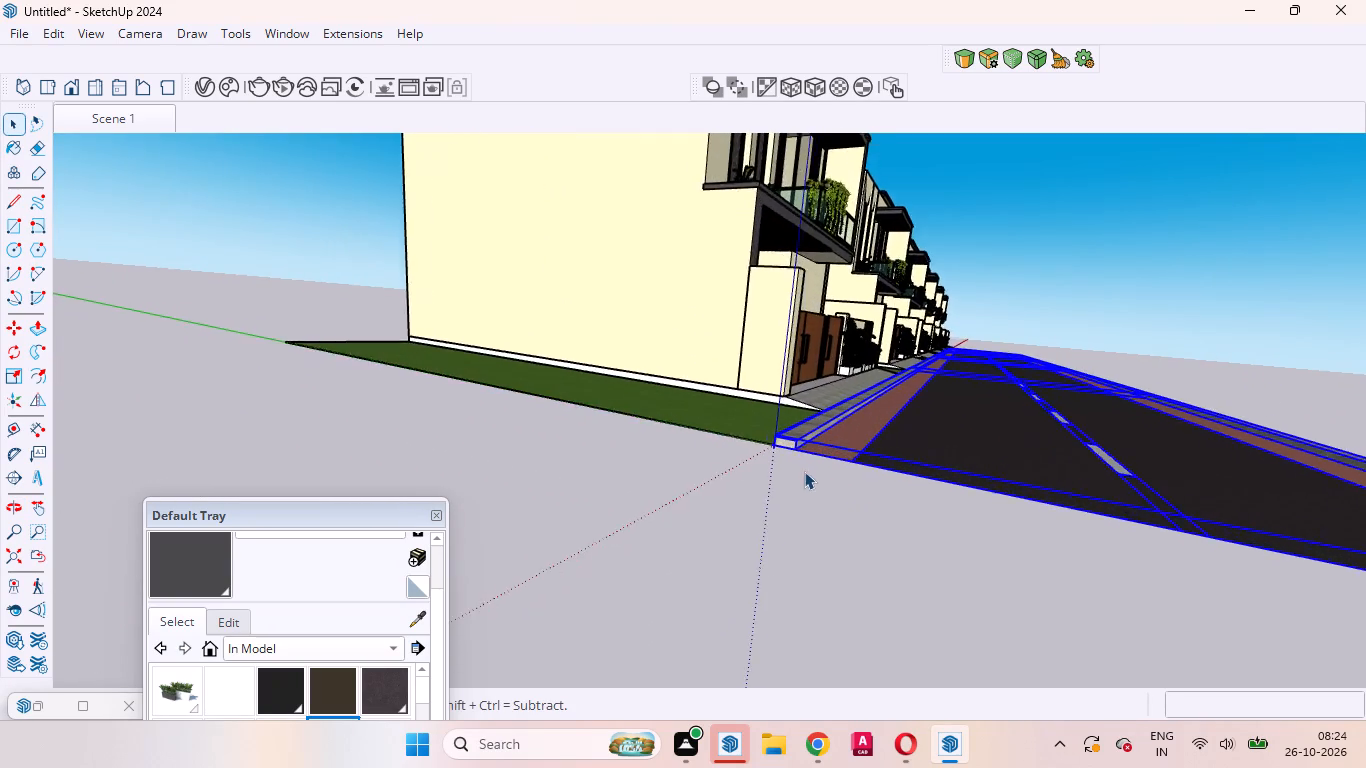
{"action": "scroll", "coordinate": [804, 471], "scroll_direction": "up", "scroll_amount": 20, "text": "ctrl"}
{"action": "scroll", "coordinate": [804, 471], "scroll_direction": "up", "scroll_amount": 4, "text": "ctrl"}
{"action": "scroll", "coordinate": [753, 442], "scroll_direction": "up", "scroll_amount": 1}
{"action": "middle_click_drag", "start_coordinate": [759, 444], "coordinate": [782, 448]}
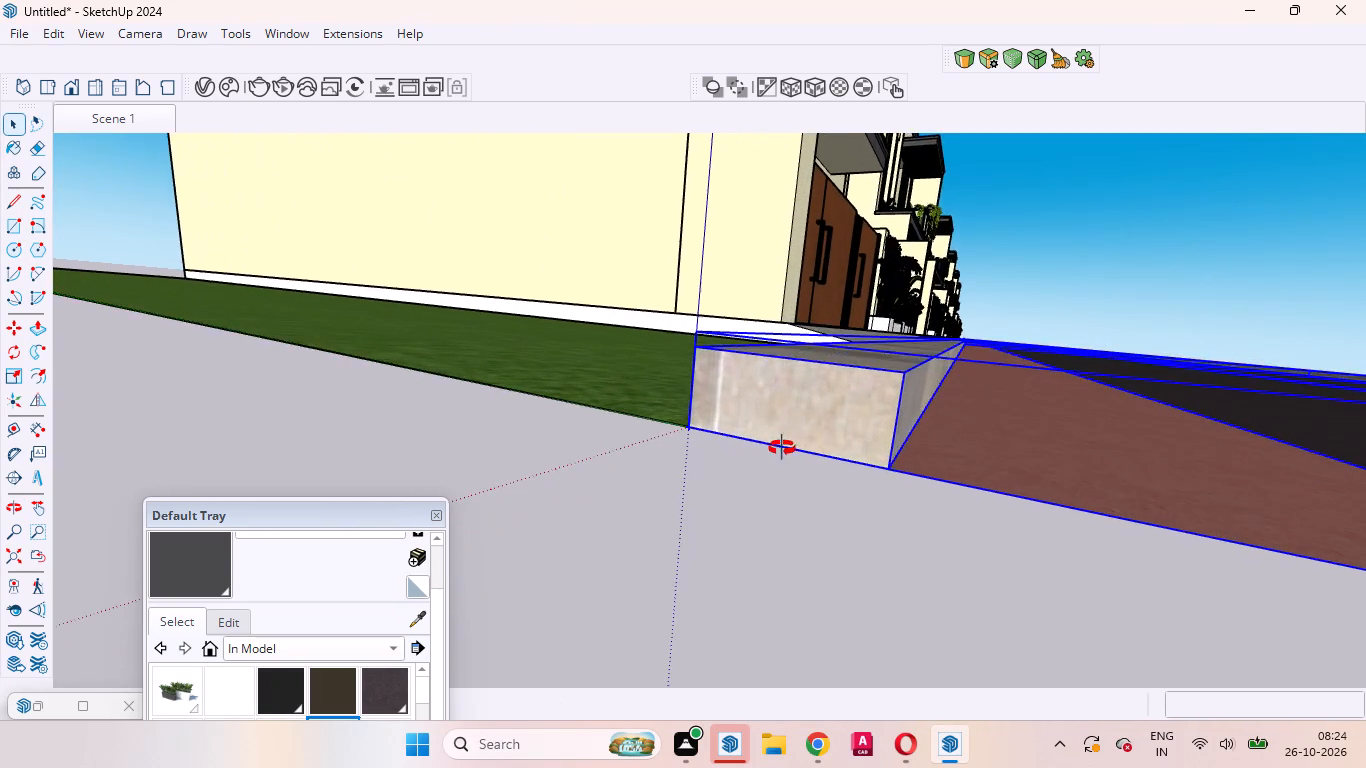
{"action": "middle_click_drag", "start_coordinate": [782, 448], "coordinate": [1111, 444]}
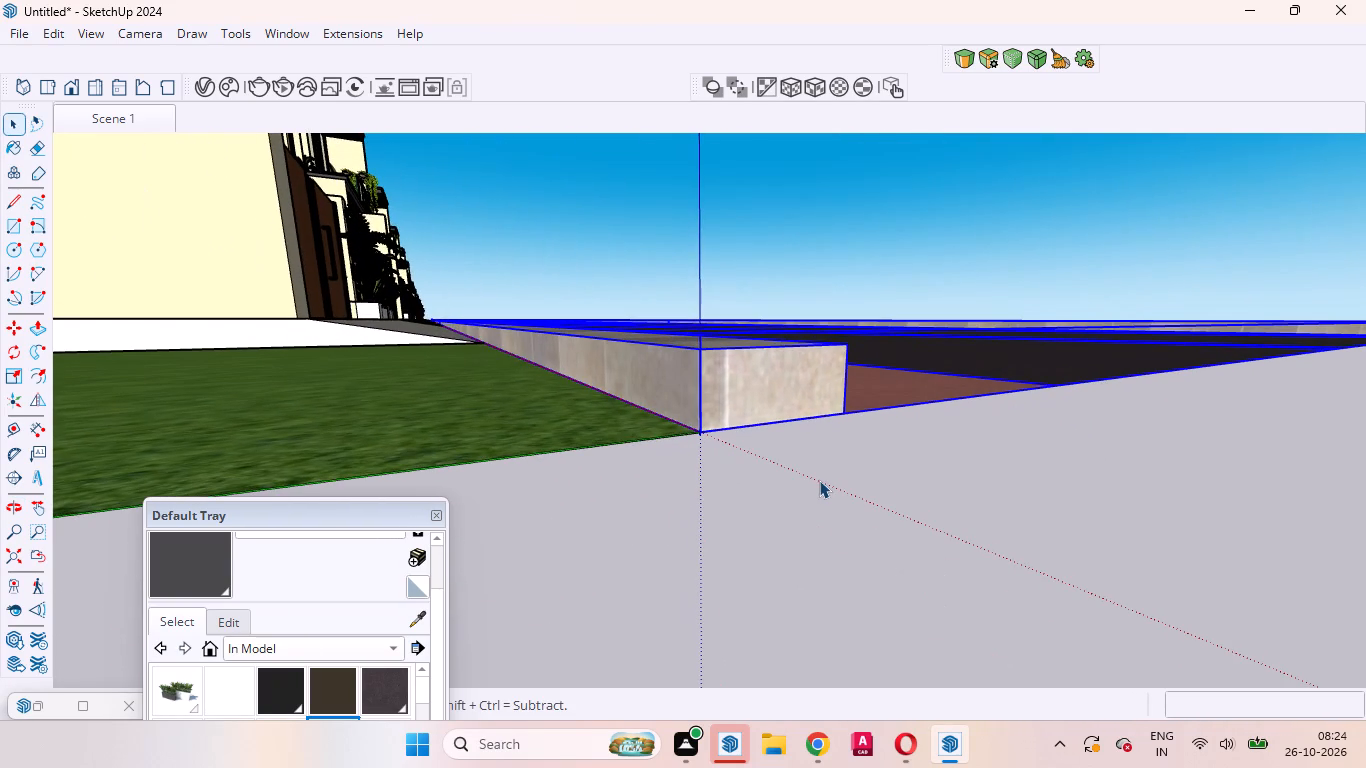
{"action": "key", "text": "m"}
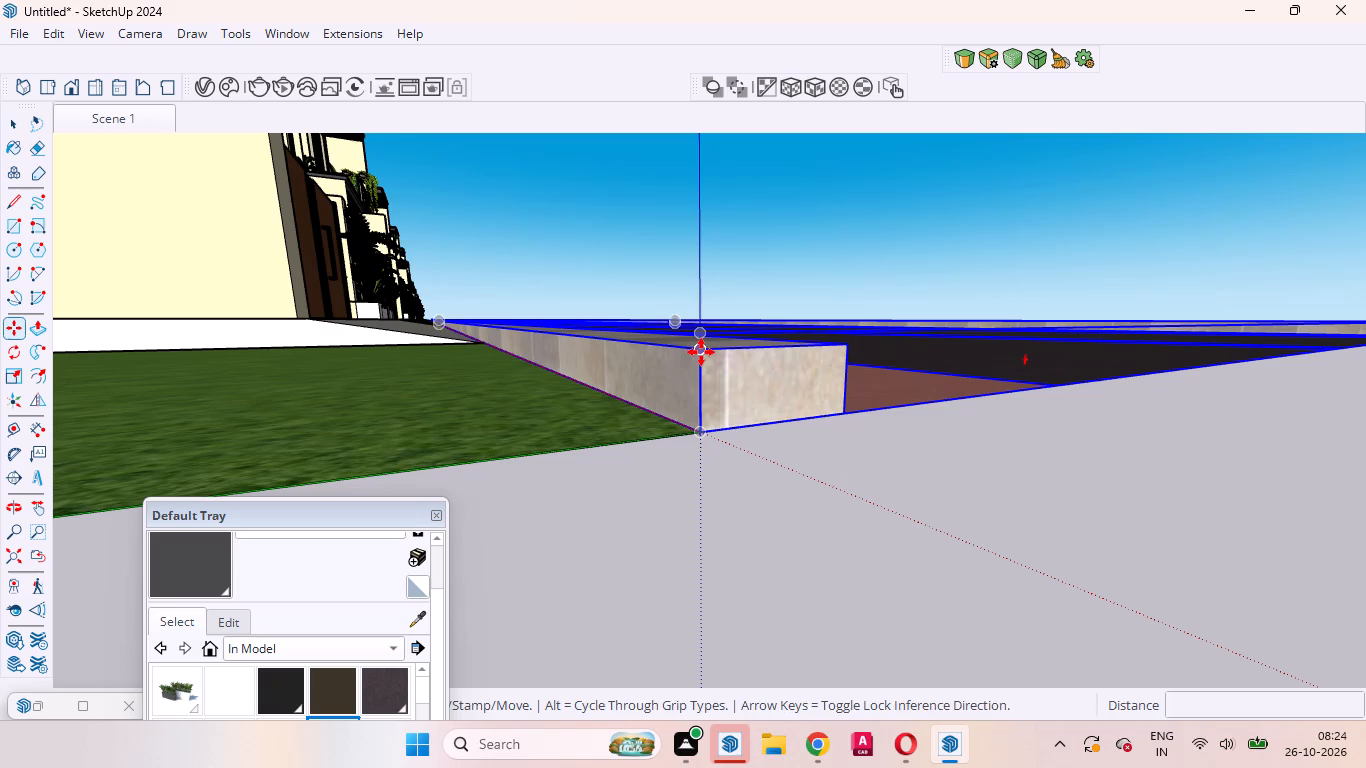
{"action": "left_click", "coordinate": [701, 352]}
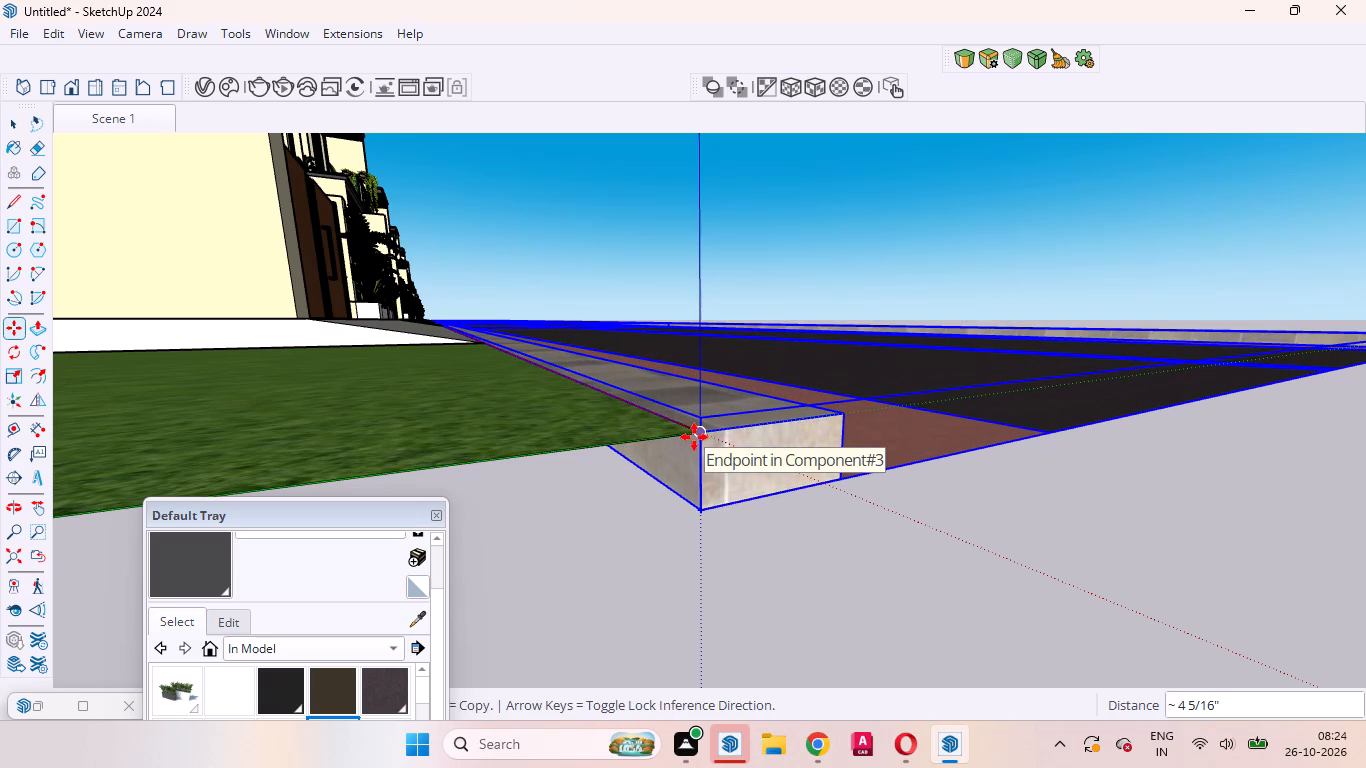
{"action": "left_click", "coordinate": [694, 437]}
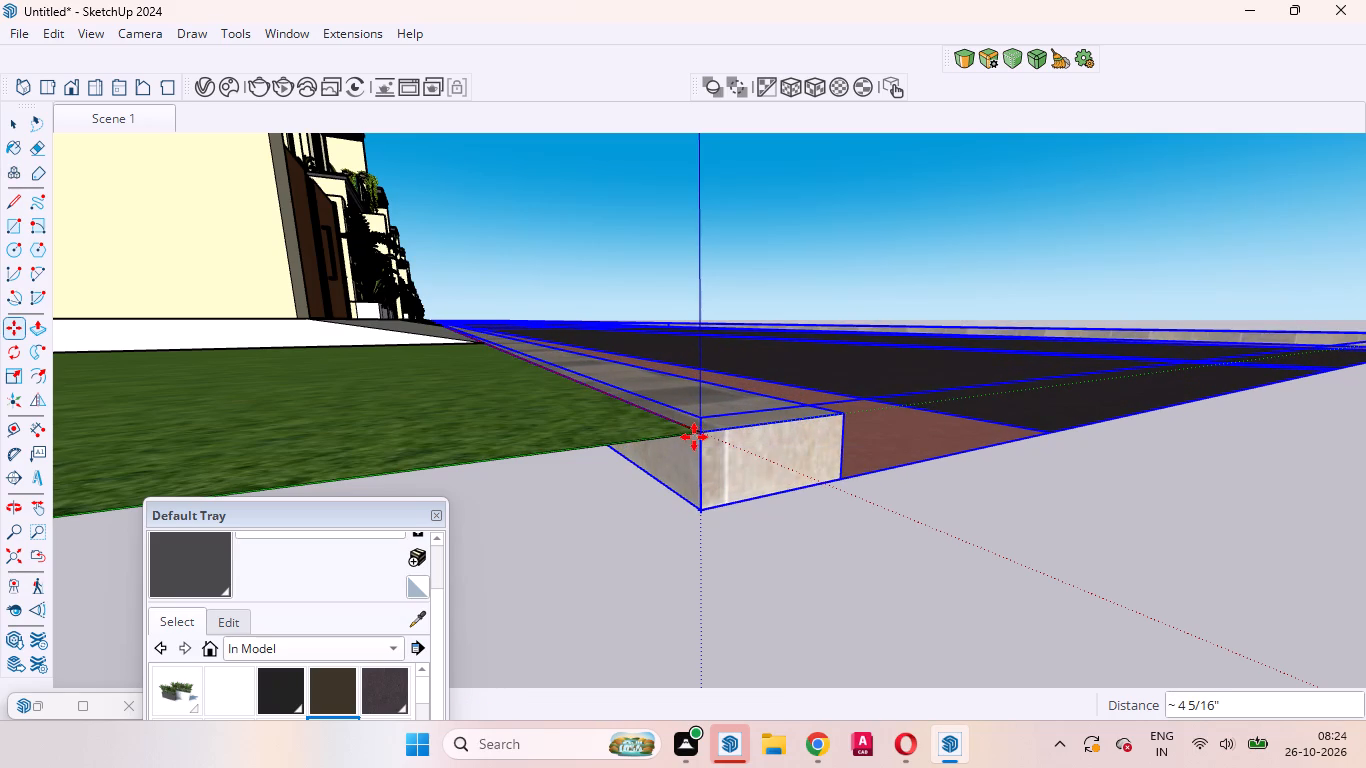
{"action": "key", "text": "space"}
{"action": "left_click", "coordinate": [770, 467]}
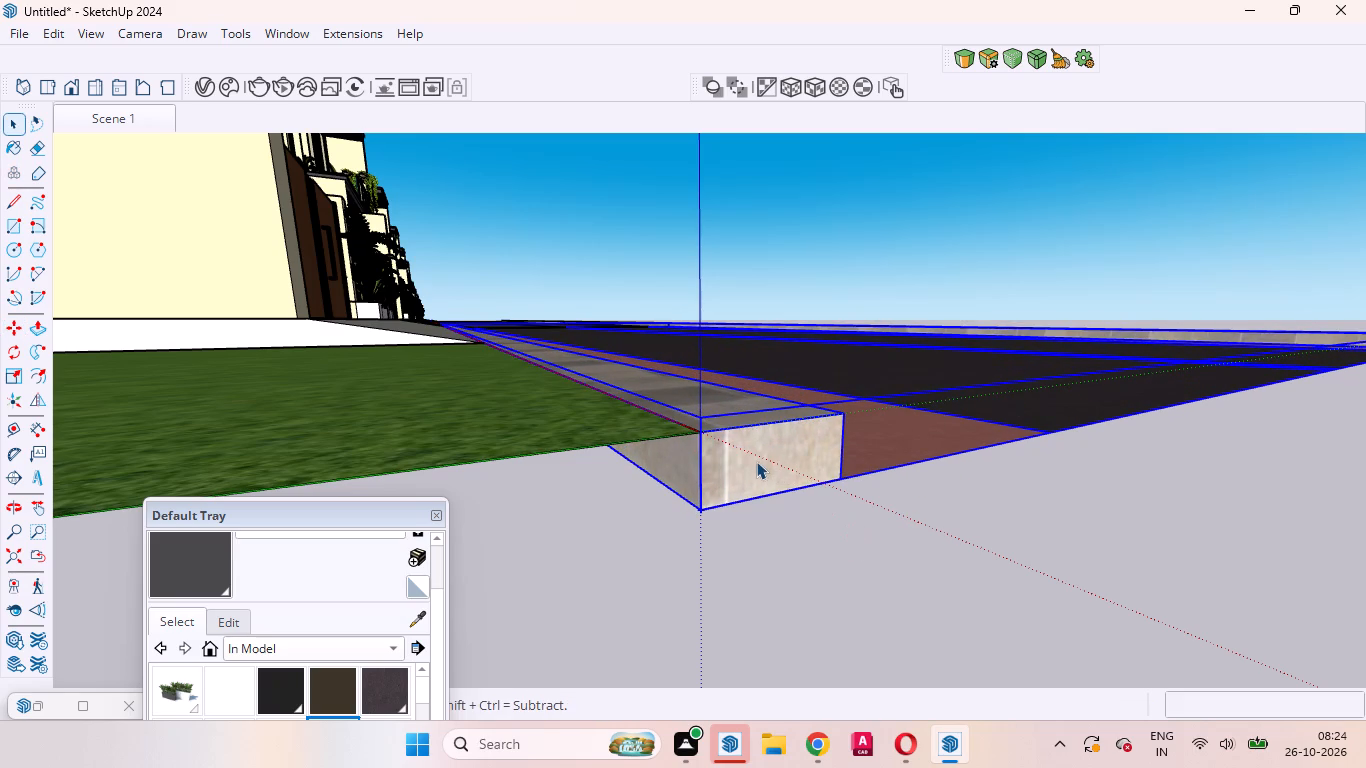
{"action": "left_click", "coordinate": [756, 460]}
{"action": "double_click", "coordinate": [755, 459]}
Examine the lowered road's kerb against the lawn and paving, clear the selection, and review the road's extent along the row.
{"action": "scroll", "coordinate": [926, 409], "scroll_direction": "down", "scroll_amount": 3}
{"action": "middle_click_drag", "start_coordinate": [924, 444], "coordinate": [392, 517]}
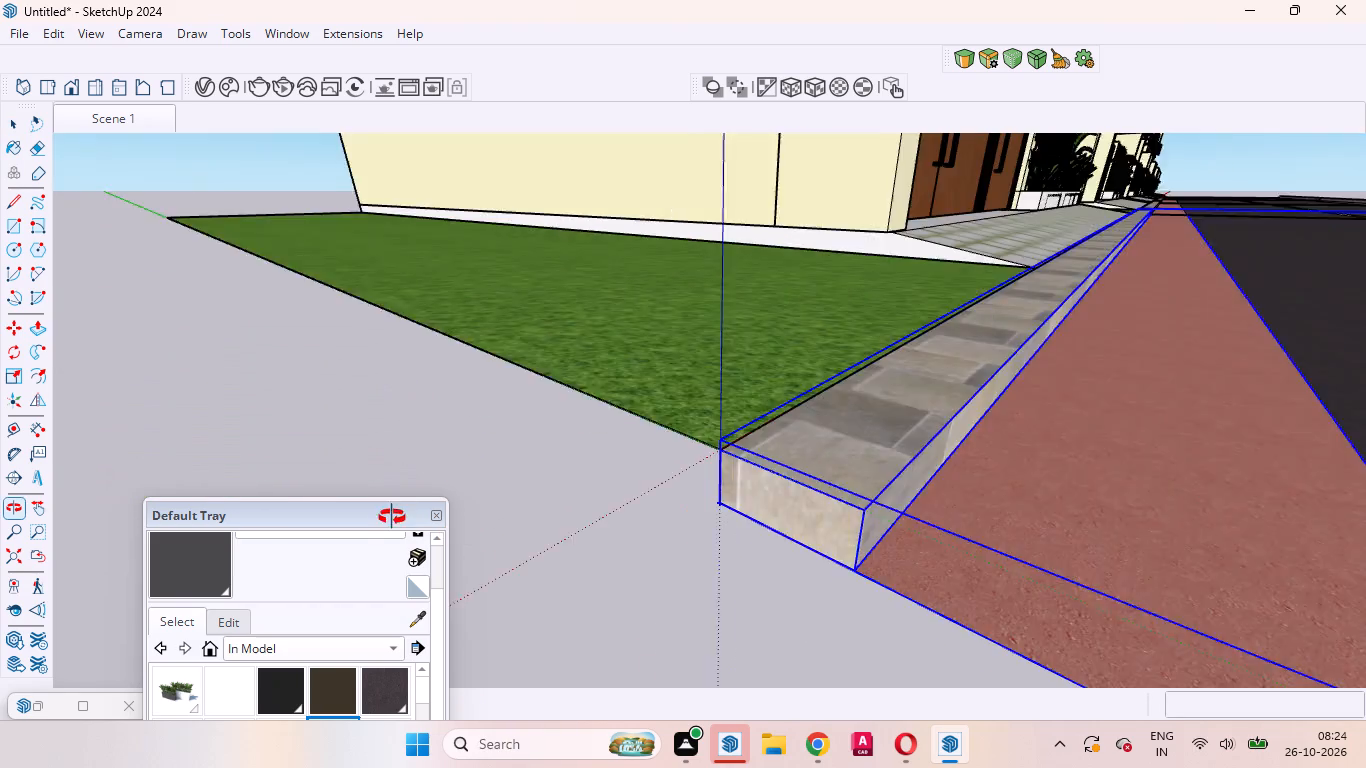
{"action": "middle_click_drag", "start_coordinate": [392, 517], "coordinate": [386, 513]}
{"action": "scroll", "coordinate": [392, 444], "scroll_direction": "down", "scroll_amount": 20}
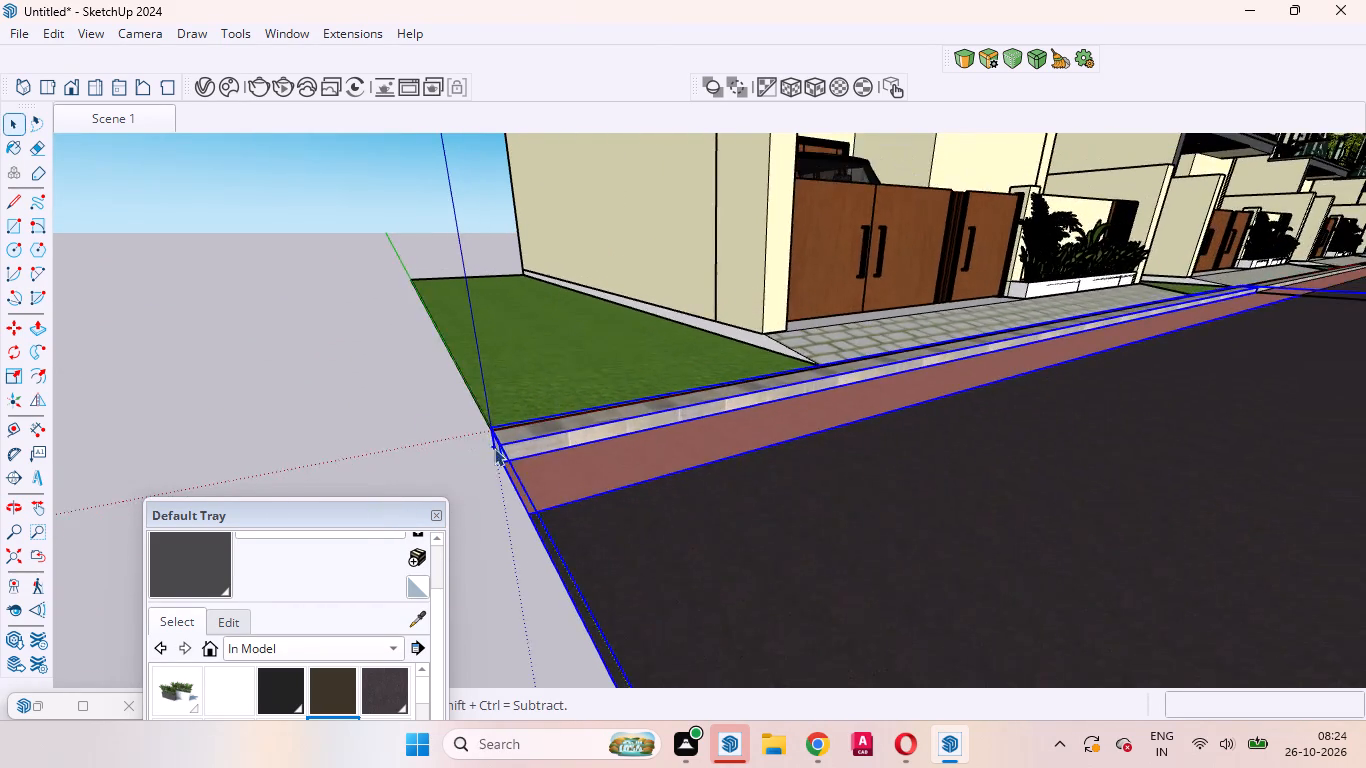
{"action": "scroll", "coordinate": [1057, 314], "scroll_direction": "up", "scroll_amount": 9}
{"action": "middle_click_drag", "start_coordinate": [1046, 366], "coordinate": [875, 453]}
{"action": "scroll", "coordinate": [882, 443], "scroll_direction": "up", "scroll_amount": 1}
{"action": "scroll", "coordinate": [1068, 362], "scroll_direction": "down", "scroll_amount": 20}
{"action": "scroll", "coordinate": [1068, 362], "scroll_direction": "down", "scroll_amount": 10}
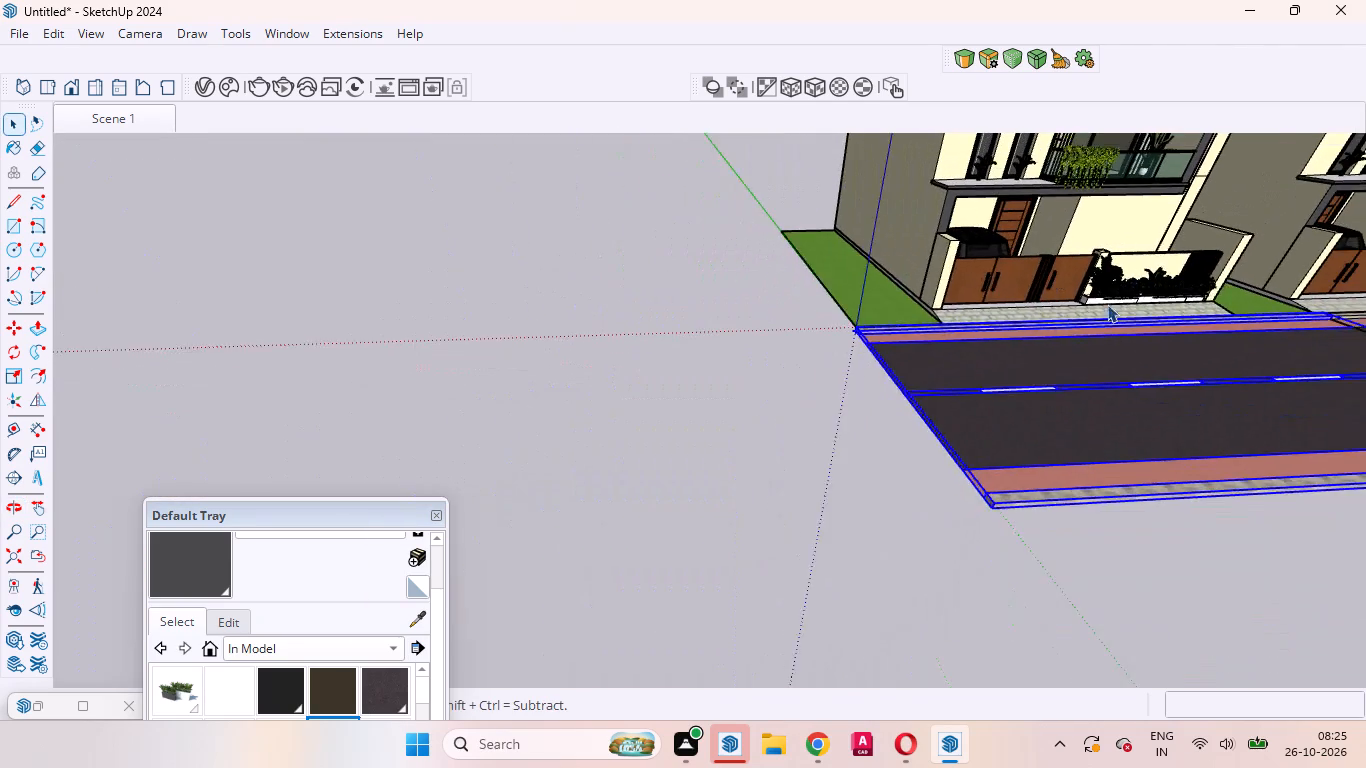
{"action": "scroll", "coordinate": [1107, 304], "scroll_direction": "down", "scroll_amount": 2}
{"action": "left_click", "coordinate": [666, 419]}
{"action": "left_click", "coordinate": [656, 413]}
{"action": "scroll", "coordinate": [563, 356], "scroll_direction": "down", "scroll_amount": 11}
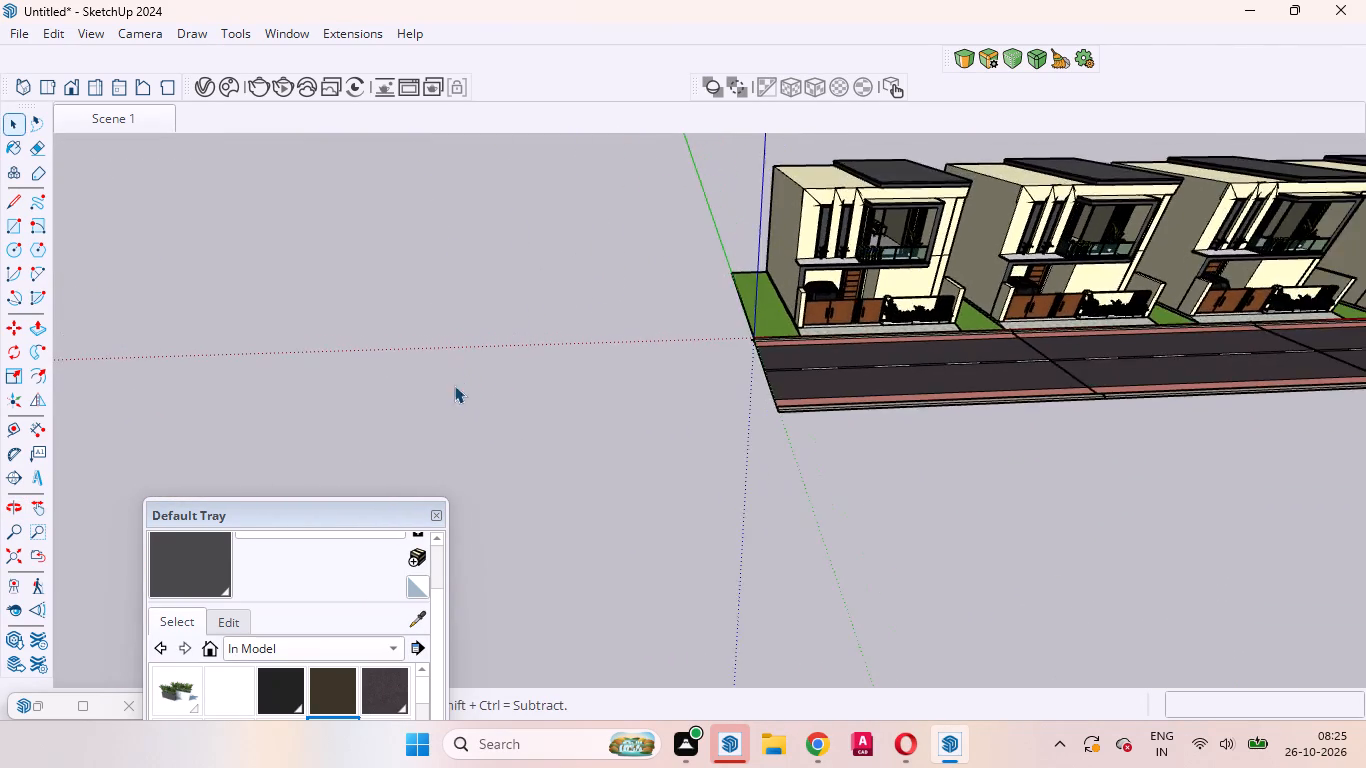
{"action": "scroll", "coordinate": [454, 385], "scroll_direction": "down", "scroll_amount": 8}
{"action": "scroll", "coordinate": [1119, 331], "scroll_direction": "up", "scroll_amount": 9}
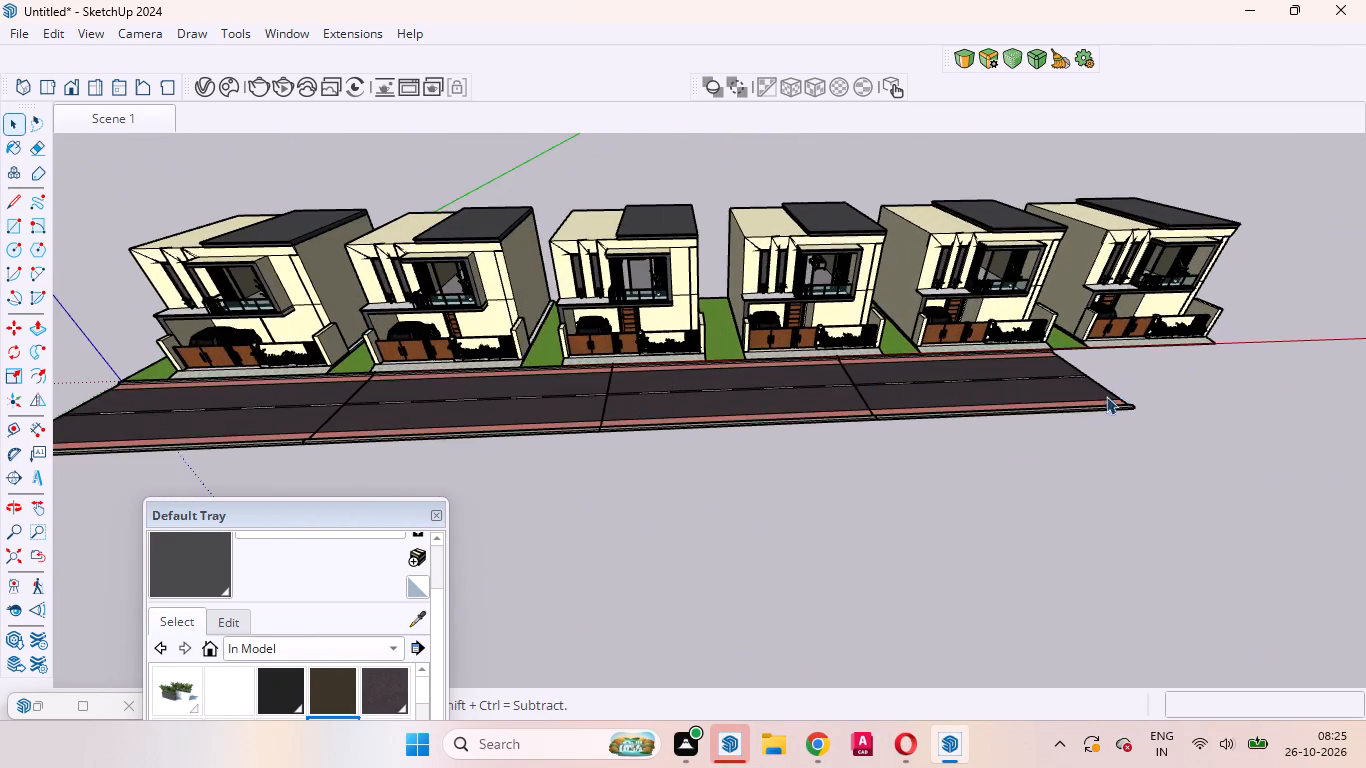
{"action": "middle_click_drag", "start_coordinate": [1073, 406], "coordinate": [783, 405]}
{"action": "scroll", "coordinate": [608, 340], "scroll_direction": "down", "scroll_amount": 8}
{"action": "scroll", "coordinate": [796, 409], "scroll_direction": "up", "scroll_amount": 2}
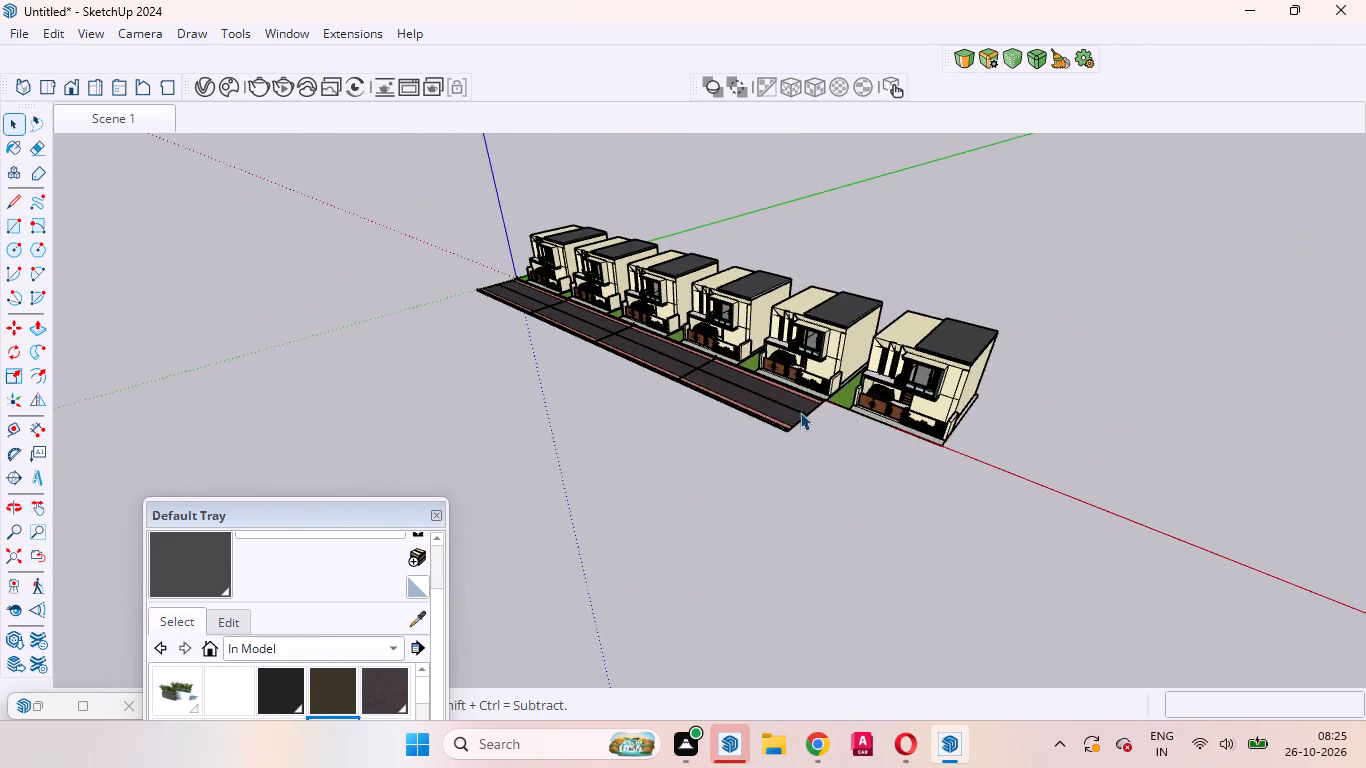
Copy the end road section about 52' 11" along the row, snapping its house-side kerb corner to the road's open end, and clear the selection.
{"action": "scroll", "coordinate": [800, 412], "scroll_direction": "up", "scroll_amount": 8}
{"action": "left_click", "coordinate": [739, 408]}
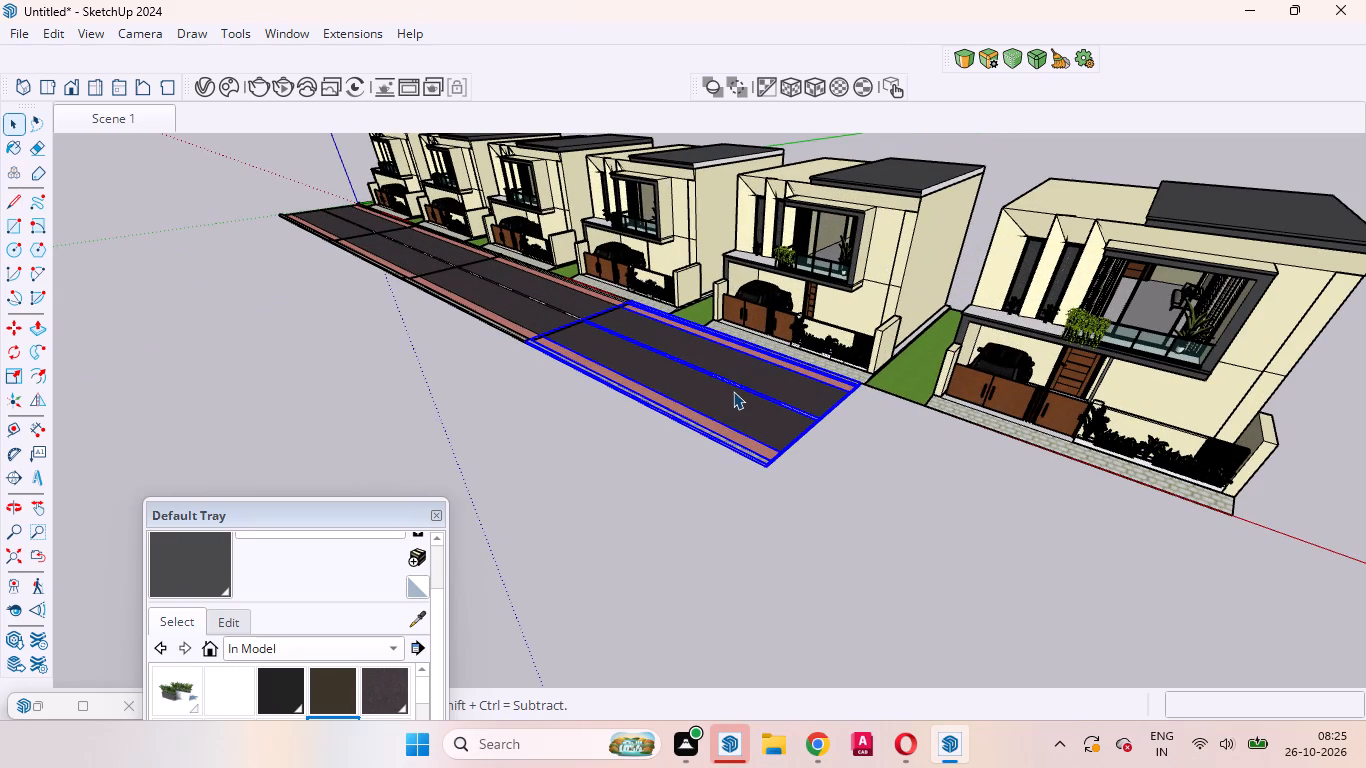
{"action": "scroll", "coordinate": [646, 328], "scroll_direction": "up", "scroll_amount": 5}
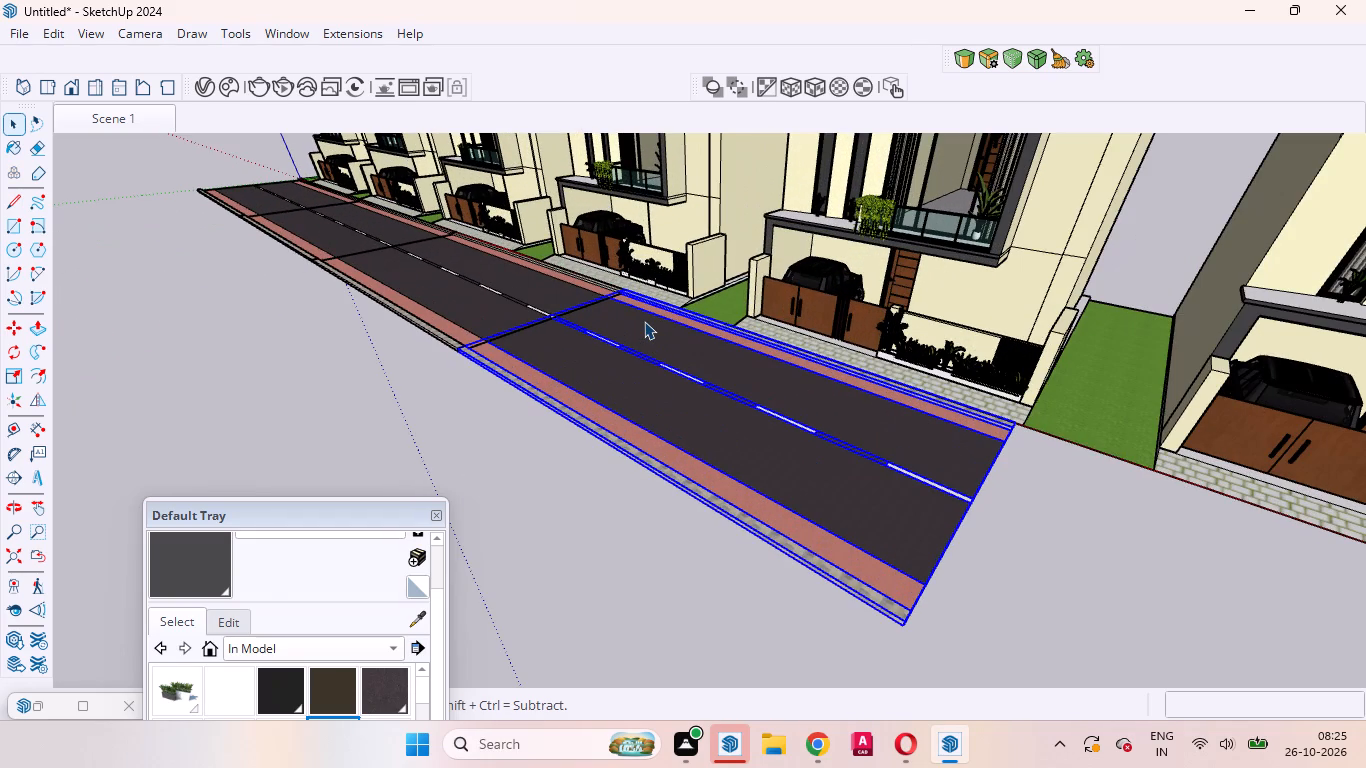
{"action": "key", "text": "m"}
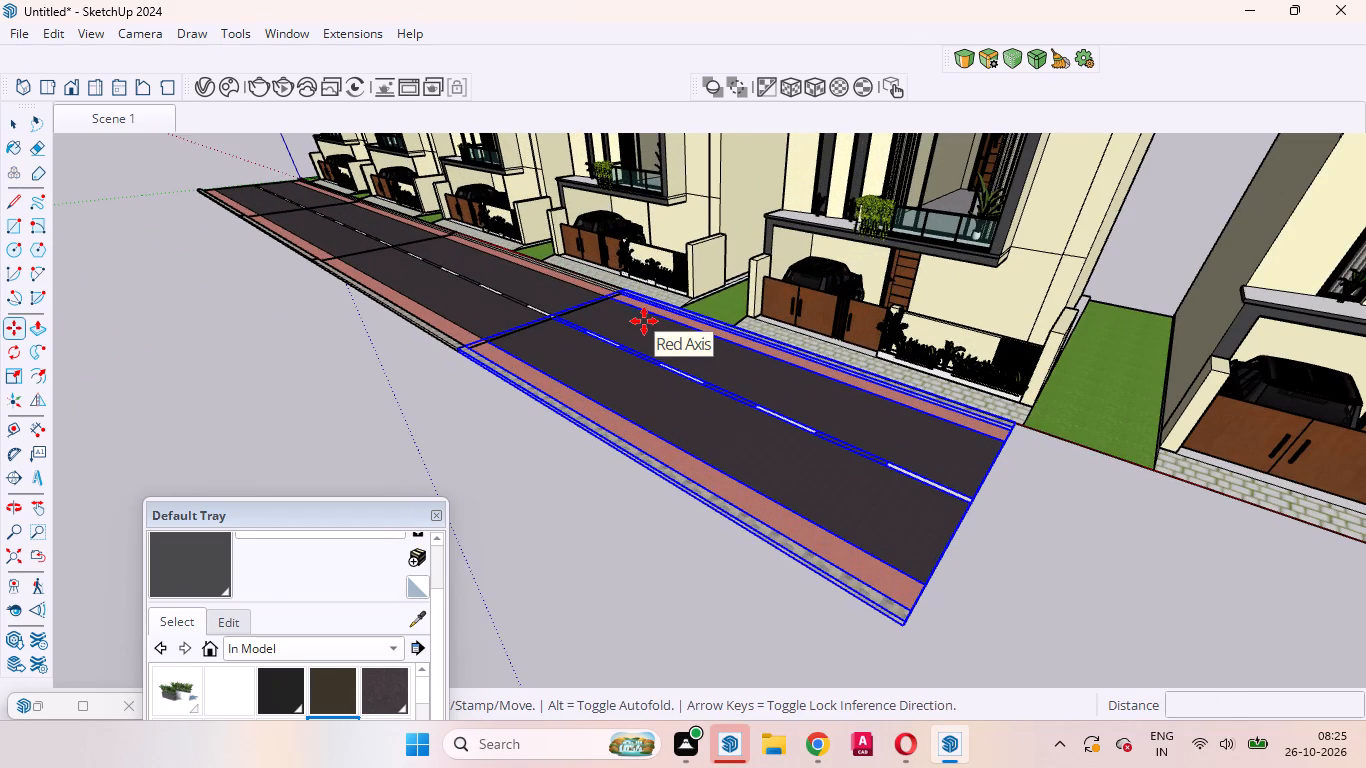
{"action": "scroll", "coordinate": [602, 256], "scroll_direction": "up", "scroll_amount": 20}
{"action": "scroll", "coordinate": [602, 256], "scroll_direction": "up", "scroll_amount": 7}
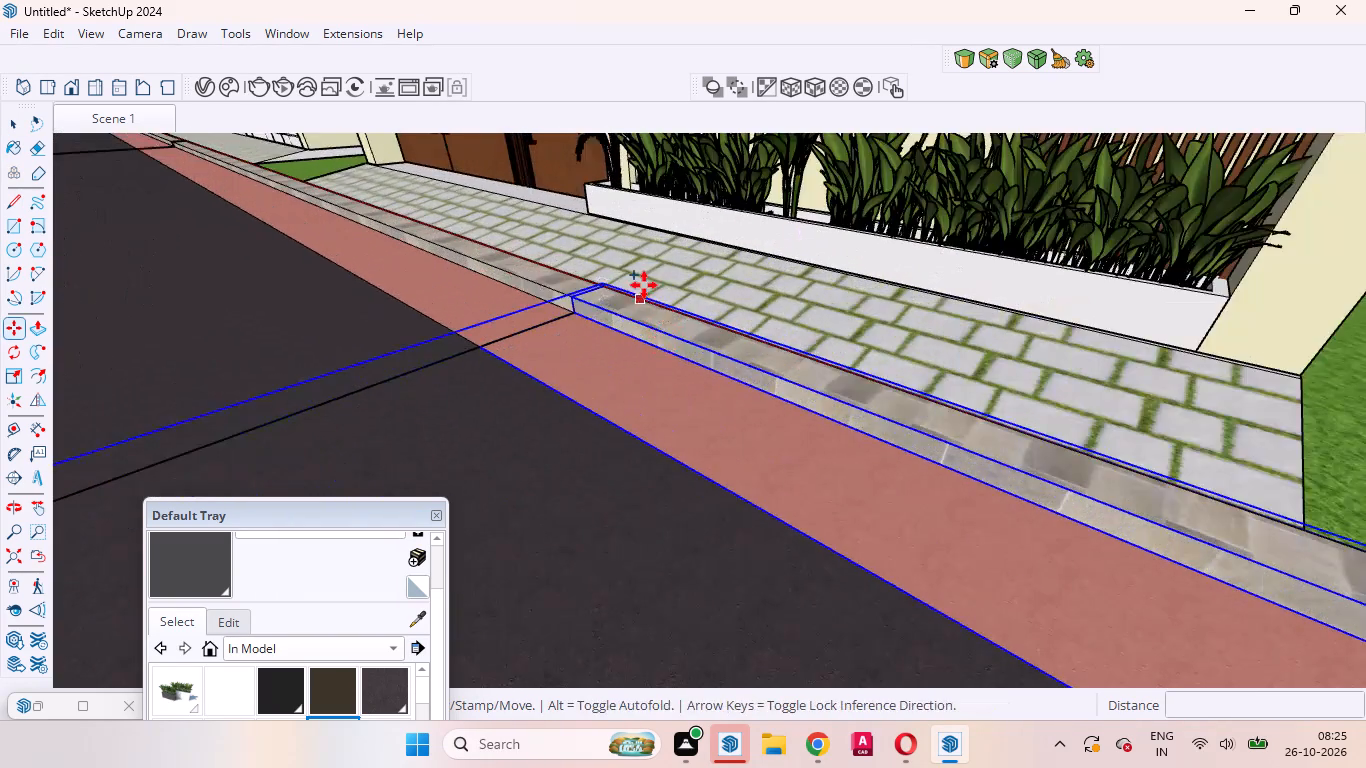
{"action": "scroll", "coordinate": [644, 285], "scroll_direction": "up", "scroll_amount": 3}
{"action": "middle_click_drag", "start_coordinate": [650, 308], "coordinate": [671, 416]}
{"action": "scroll", "coordinate": [567, 316], "scroll_direction": "up", "scroll_amount": 12}
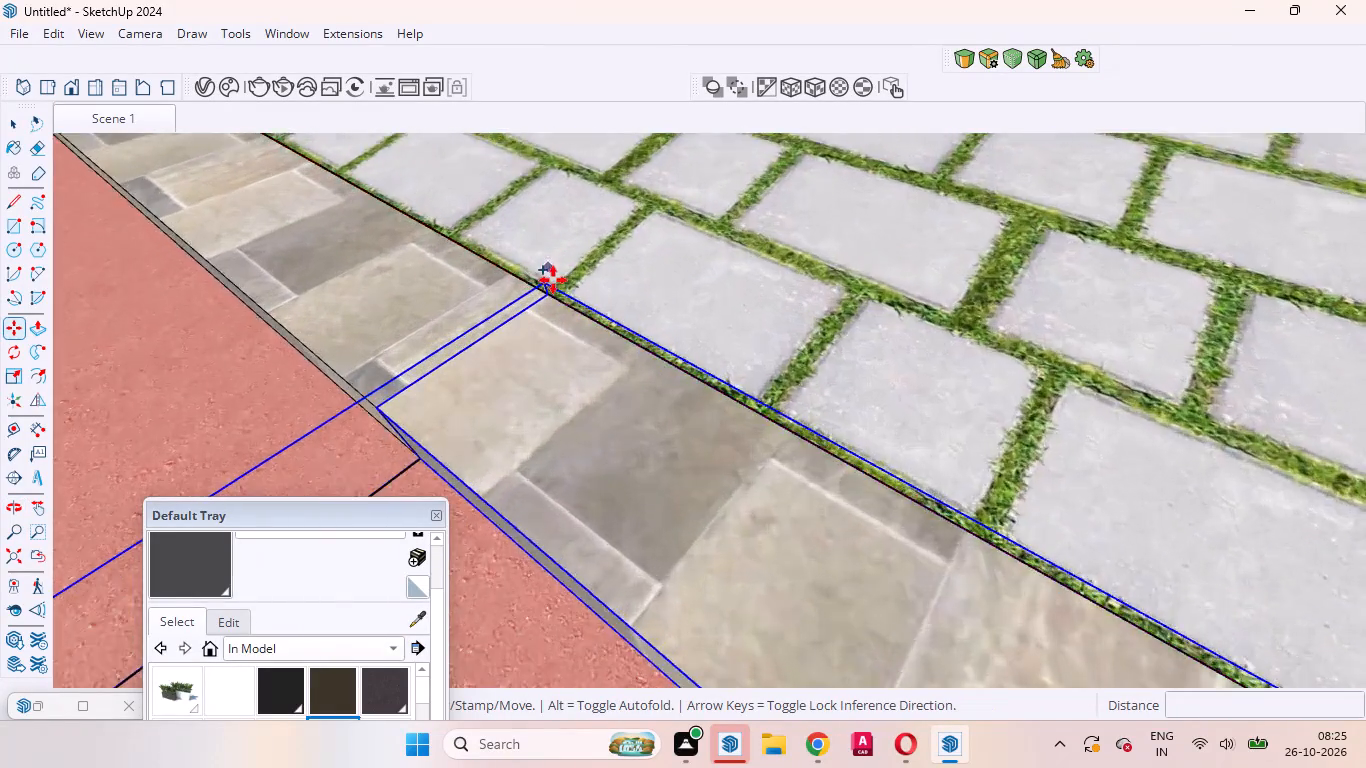
{"action": "scroll", "coordinate": [553, 280], "scroll_direction": "up", "scroll_amount": 4}
{"action": "middle_click_drag", "start_coordinate": [567, 339], "coordinate": [759, 325]}
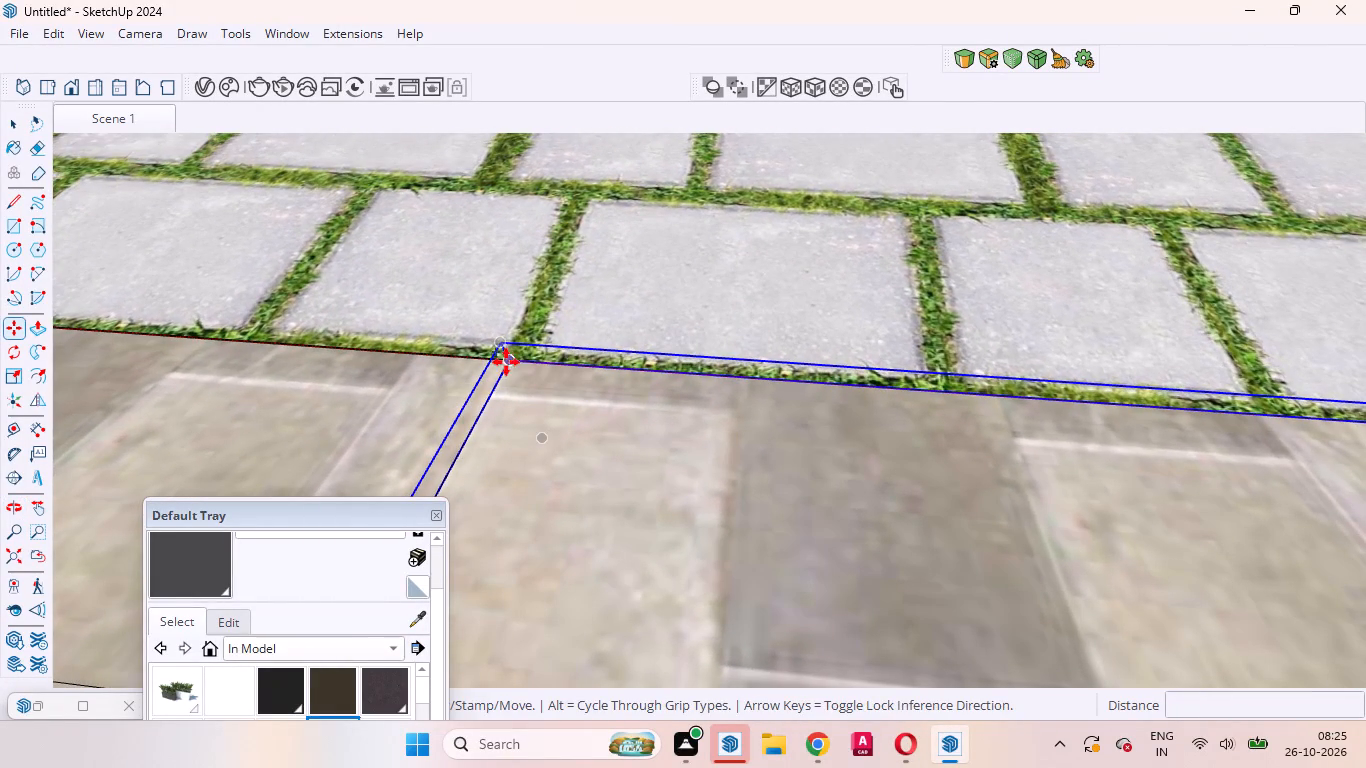
{"action": "left_click", "coordinate": [510, 364]}
{"action": "scroll", "coordinate": [550, 360], "scroll_direction": "down", "scroll_amount": 3}
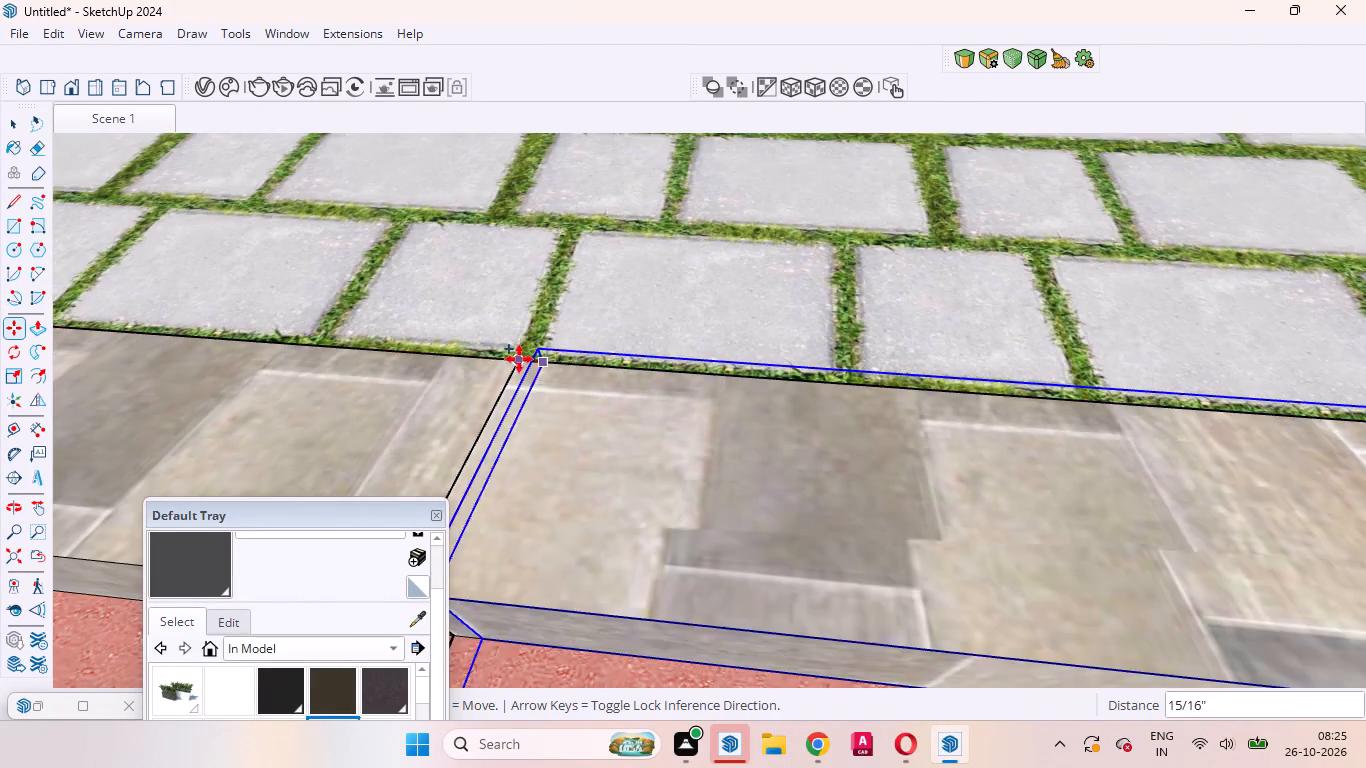
{"action": "scroll", "coordinate": [519, 359], "scroll_direction": "down", "scroll_amount": 14}
{"action": "scroll", "coordinate": [489, 341], "scroll_direction": "up", "scroll_amount": 1}
{"action": "scroll", "coordinate": [491, 338], "scroll_direction": "down", "scroll_amount": 20}
{"action": "scroll", "coordinate": [491, 338], "scroll_direction": "down", "scroll_amount": 1}
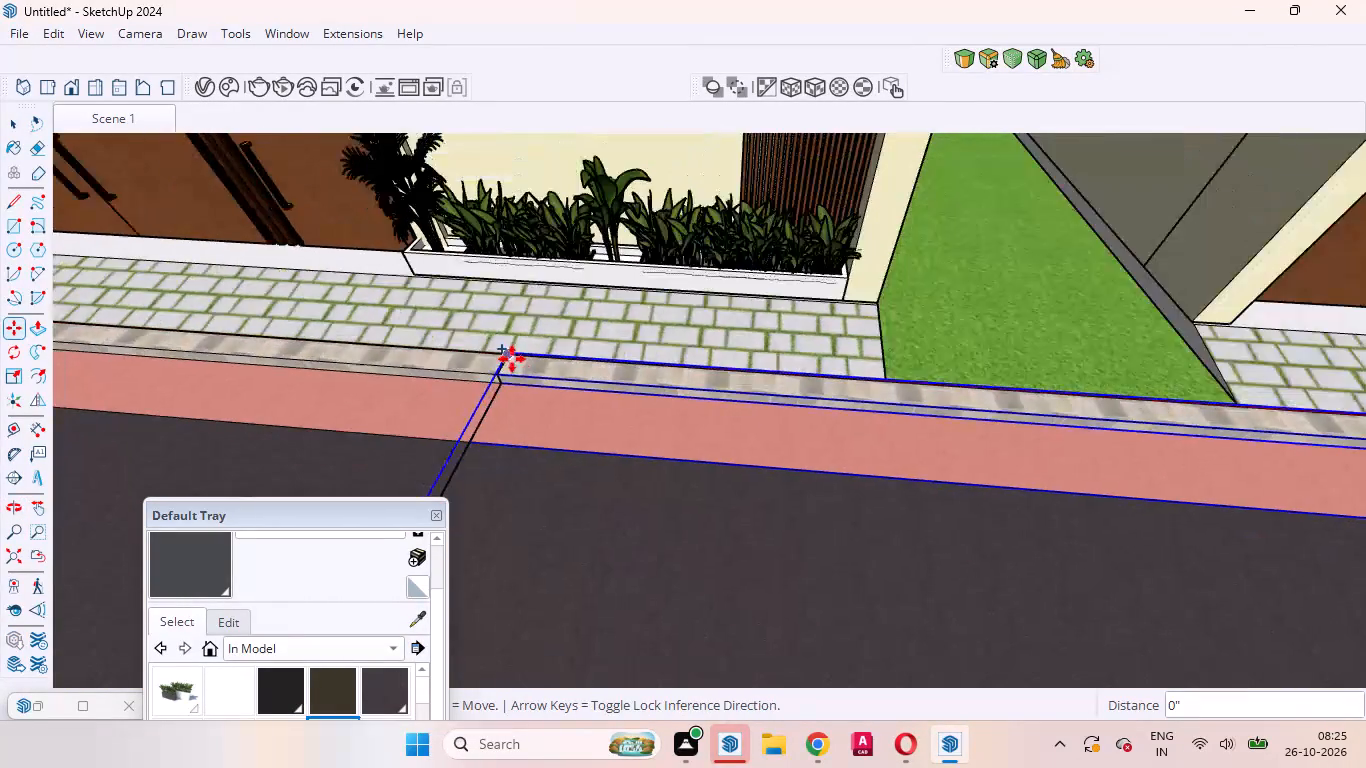
{"action": "scroll", "coordinate": [512, 359], "scroll_direction": "down", "scroll_amount": 20}
{"action": "scroll", "coordinate": [512, 359], "scroll_direction": "down", "scroll_amount": 15}
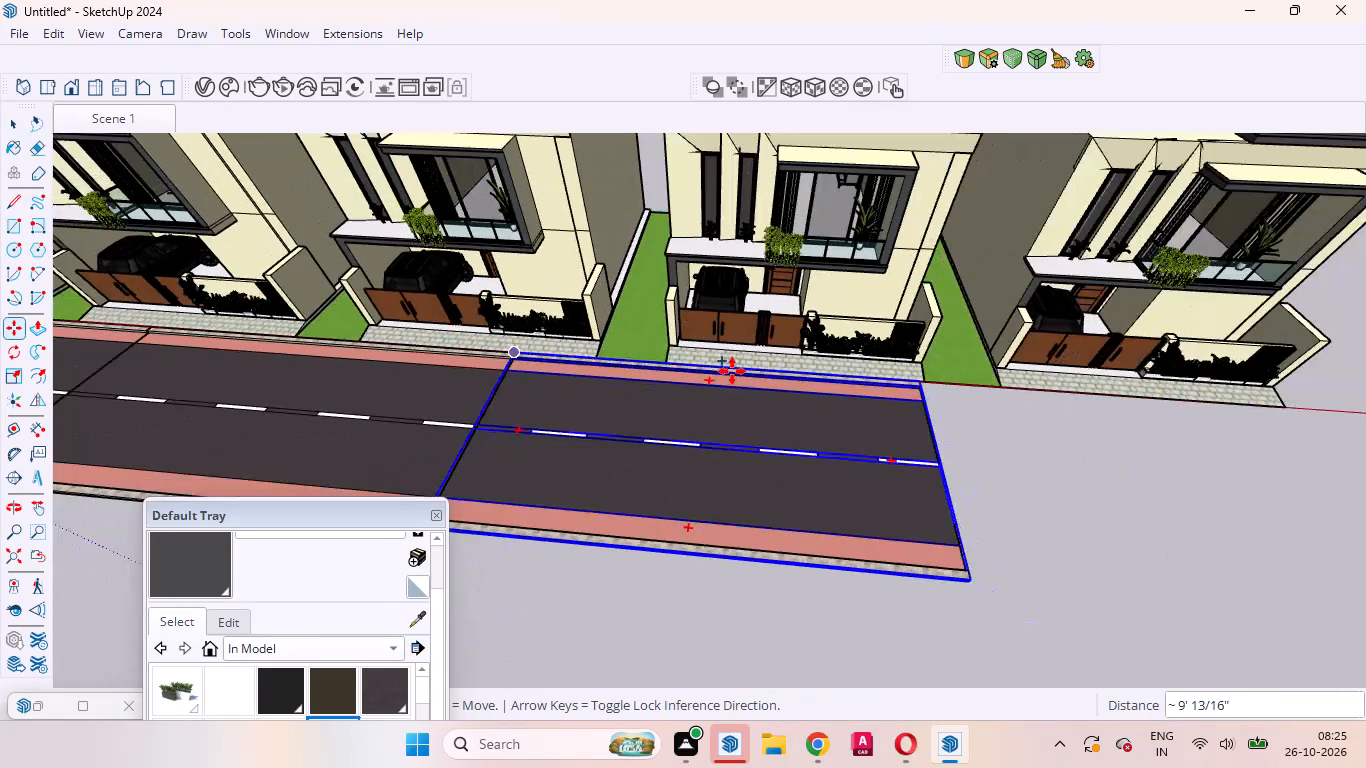
{"action": "scroll", "coordinate": [1105, 407], "scroll_direction": "up", "scroll_amount": 16}
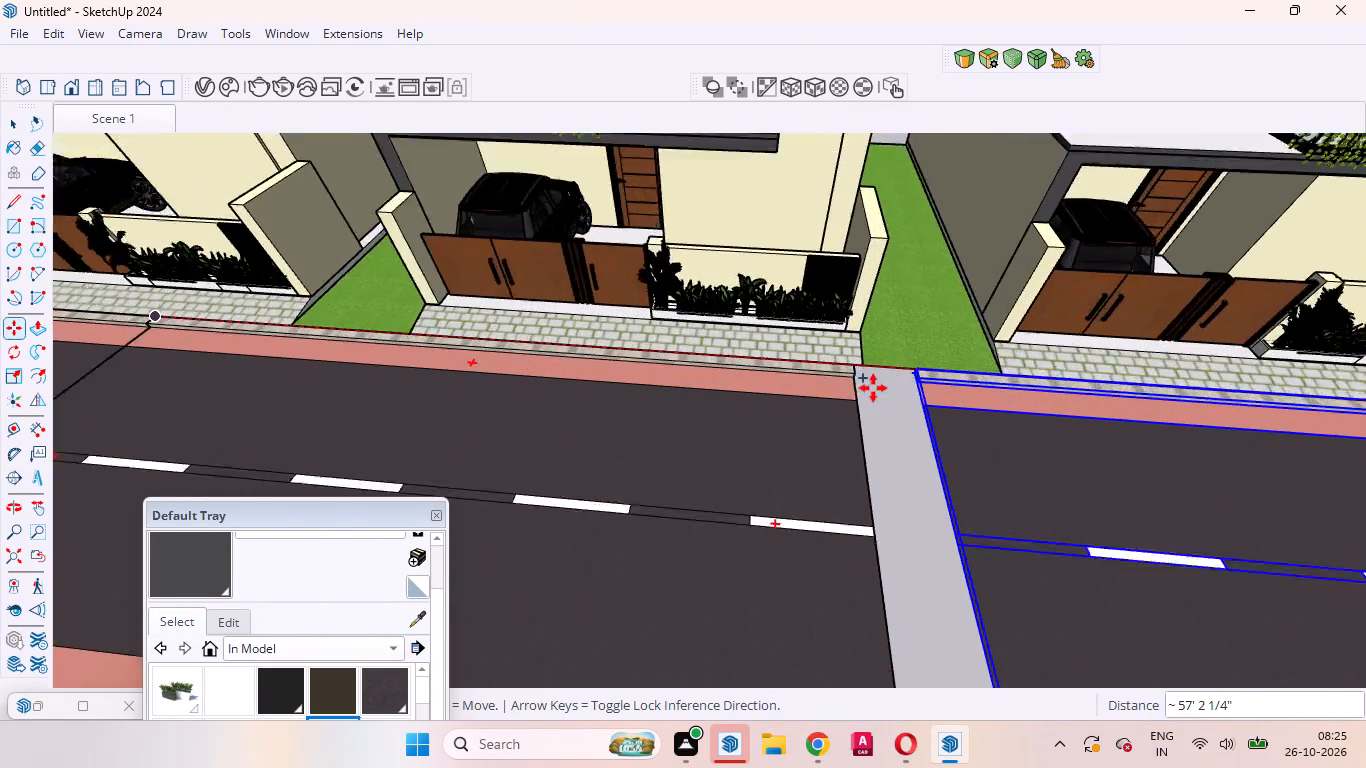
{"action": "scroll", "coordinate": [873, 388], "scroll_direction": "up", "scroll_amount": 20}
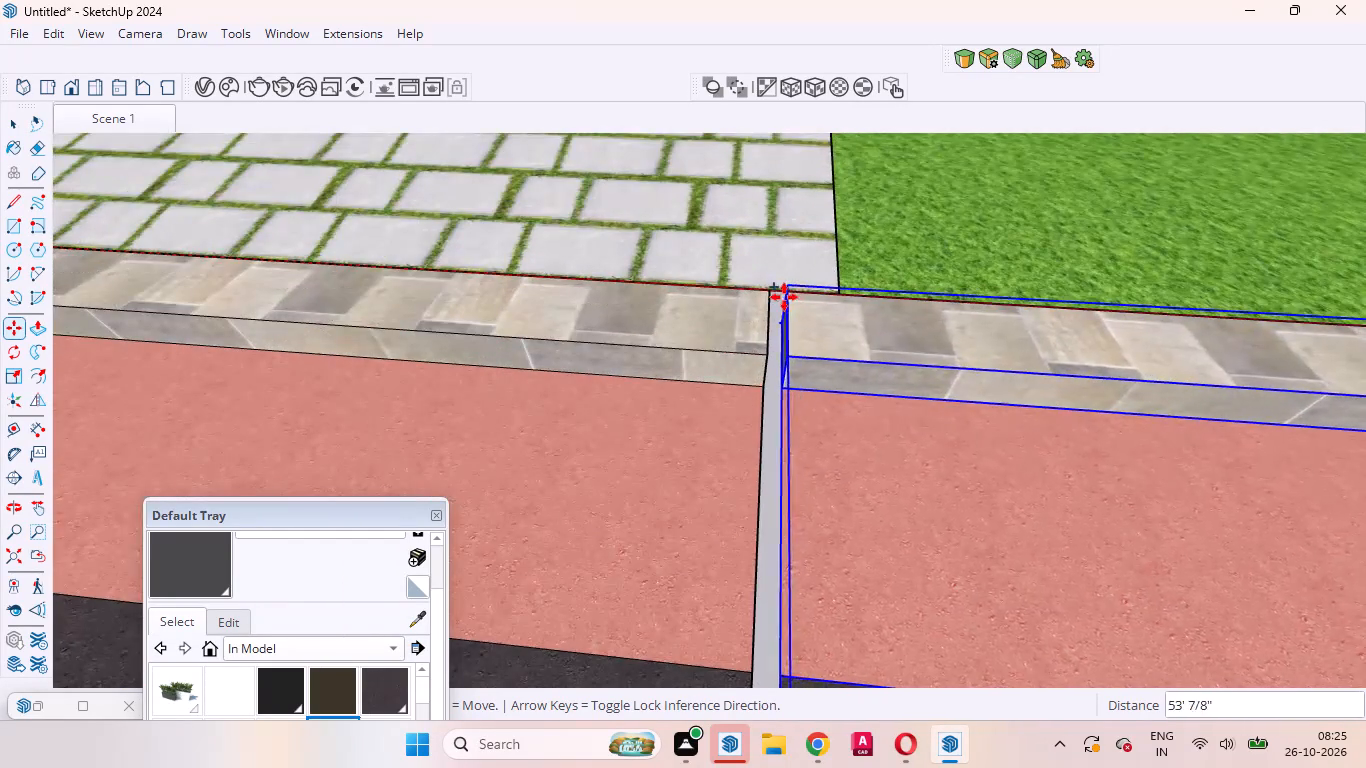
{"action": "left_click", "coordinate": [769, 290]}
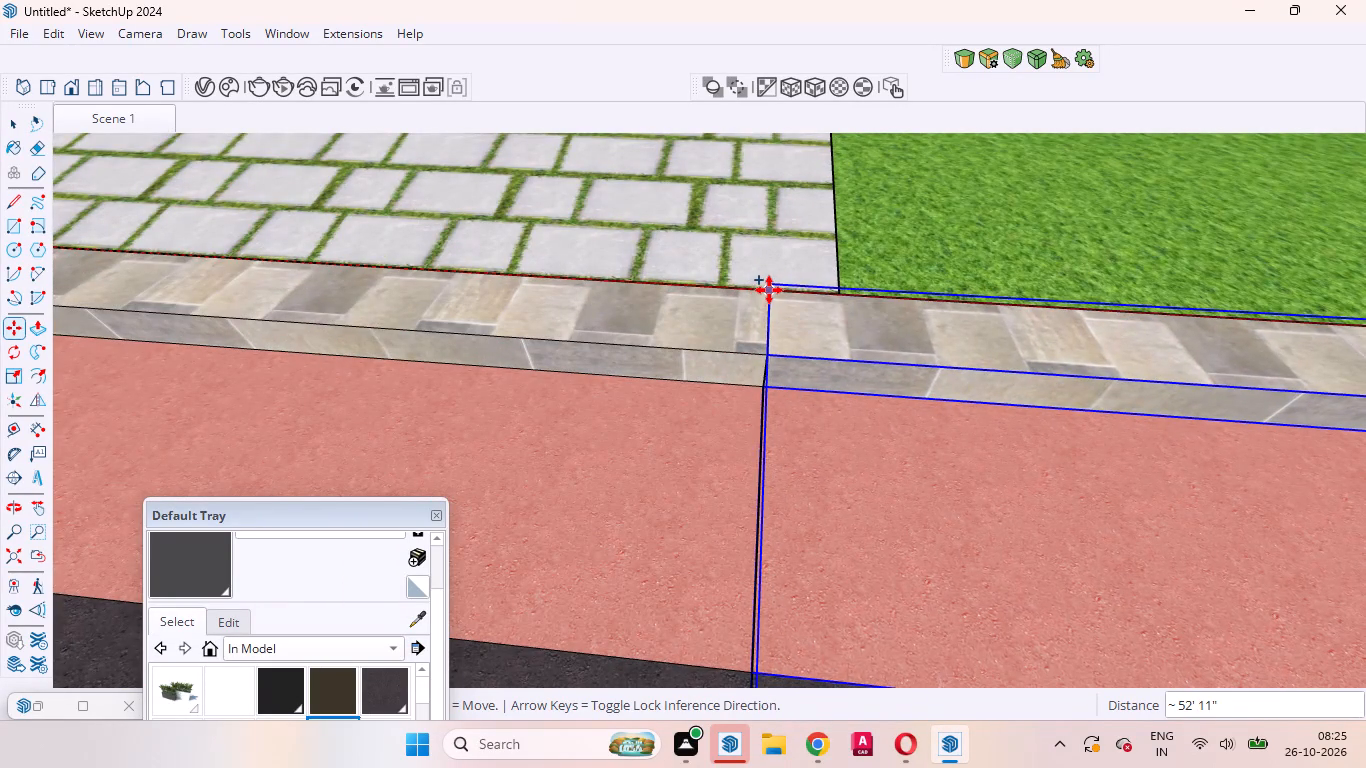
{"action": "scroll", "coordinate": [795, 283], "scroll_direction": "down", "scroll_amount": 20}
{"action": "scroll", "coordinate": [795, 283], "scroll_direction": "down", "scroll_amount": 11}
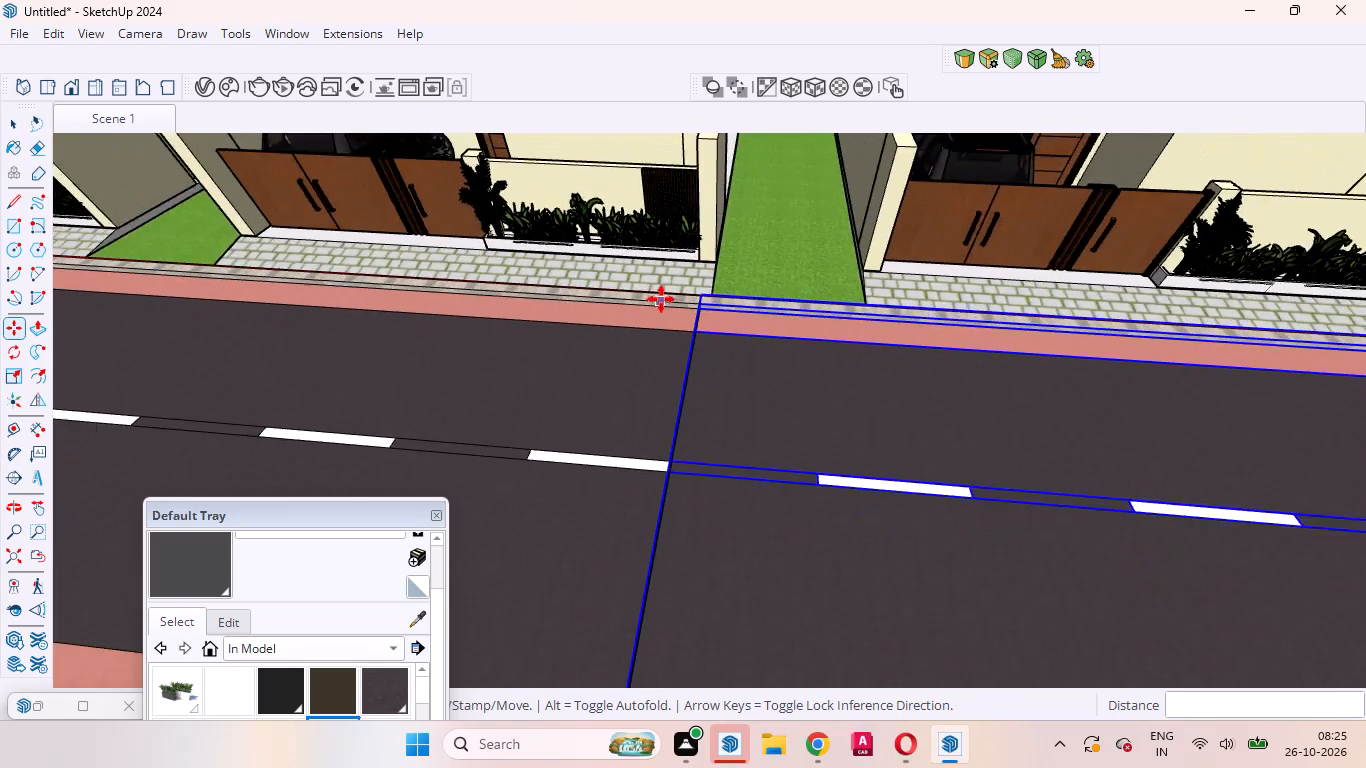
{"action": "scroll", "coordinate": [661, 299], "scroll_direction": "down", "scroll_amount": 15}
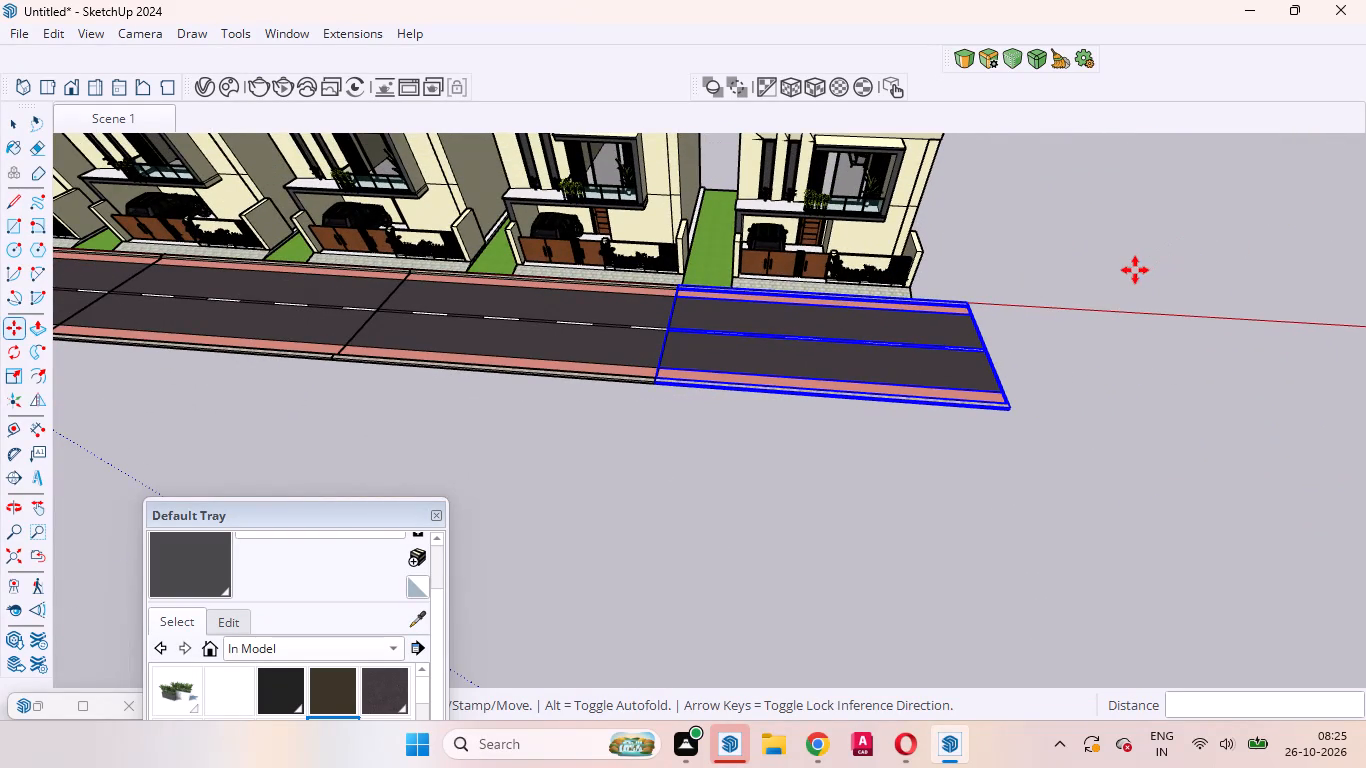
{"action": "key", "text": "space"}
{"action": "left_click", "coordinate": [1113, 286]}
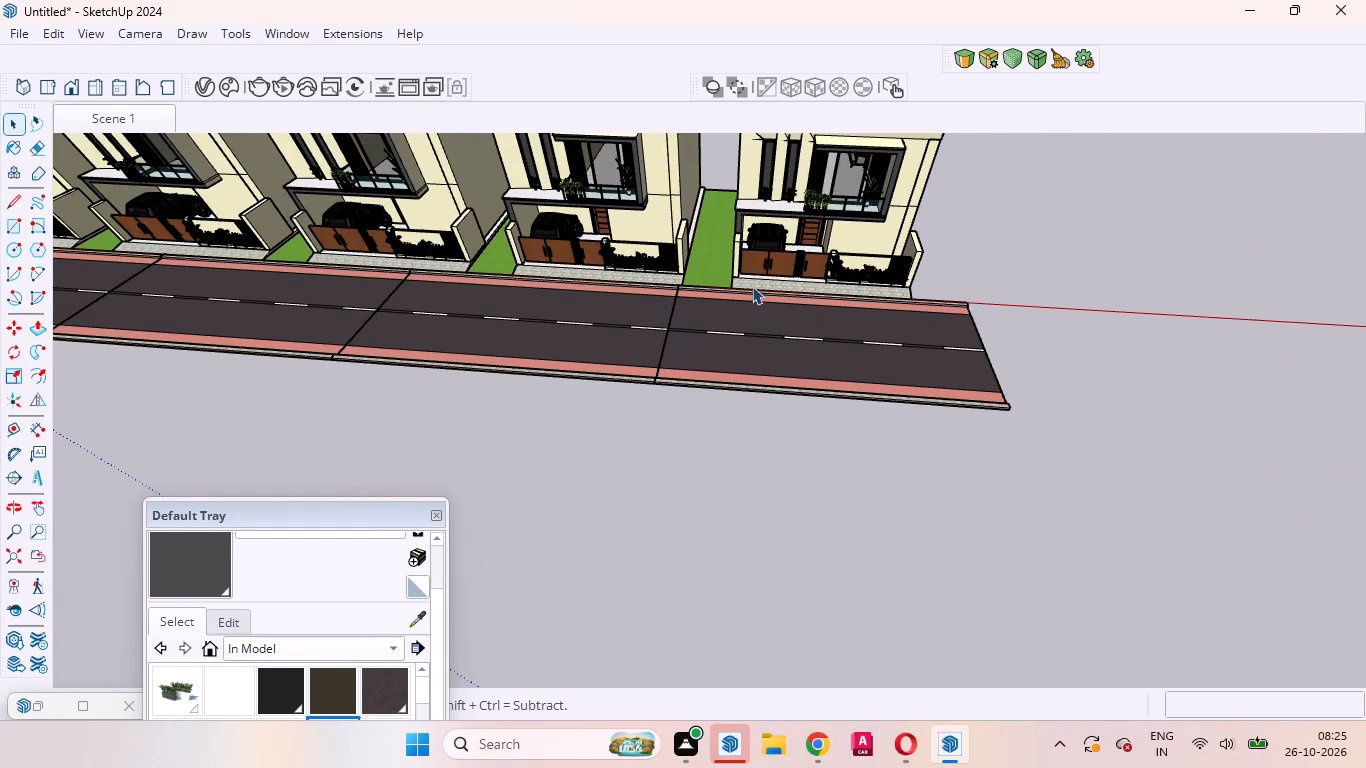
Examine how the extended road's end and kerb meet the paving and base edge of the last house.
{"action": "scroll", "coordinate": [1034, 248], "scroll_direction": "up", "scroll_amount": 8}
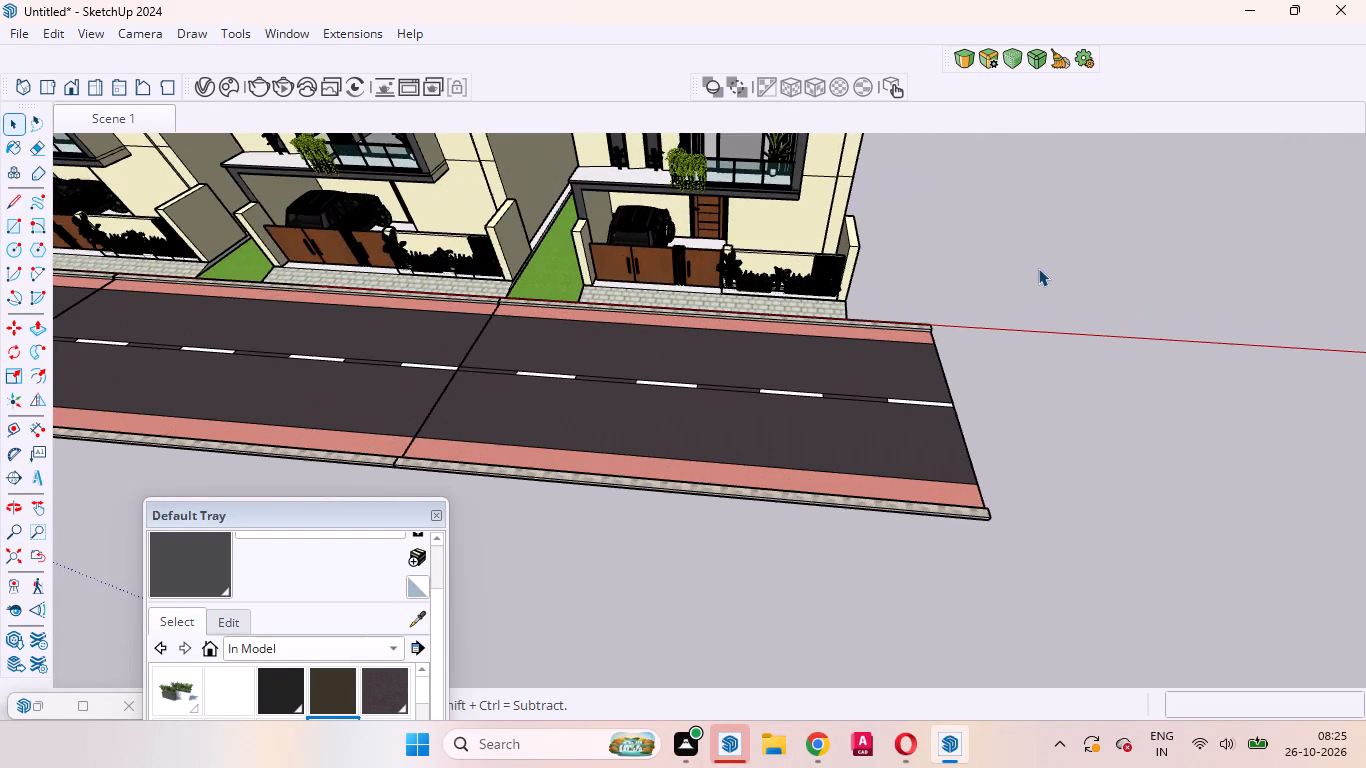
{"action": "middle_click_drag", "start_coordinate": [1056, 307], "coordinate": [733, 302]}
{"action": "scroll", "coordinate": [732, 300], "scroll_direction": "down", "scroll_amount": 3}
{"action": "scroll", "coordinate": [949, 382], "scroll_direction": "up", "scroll_amount": 4}
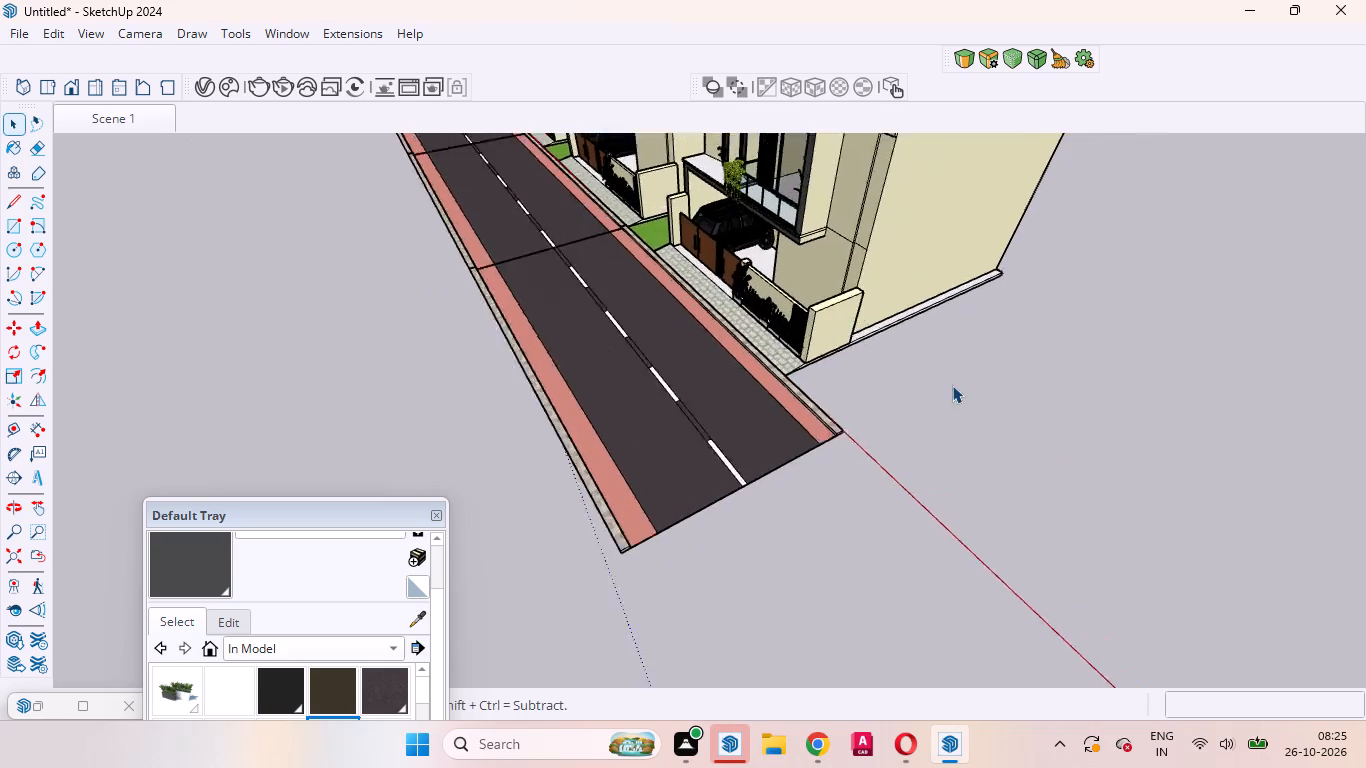
{"action": "scroll", "coordinate": [952, 385], "scroll_direction": "up", "scroll_amount": 2}
{"action": "middle_click_drag", "start_coordinate": [956, 380], "coordinate": [677, 321]}
{"action": "scroll", "coordinate": [676, 333], "scroll_direction": "up", "scroll_amount": 7}
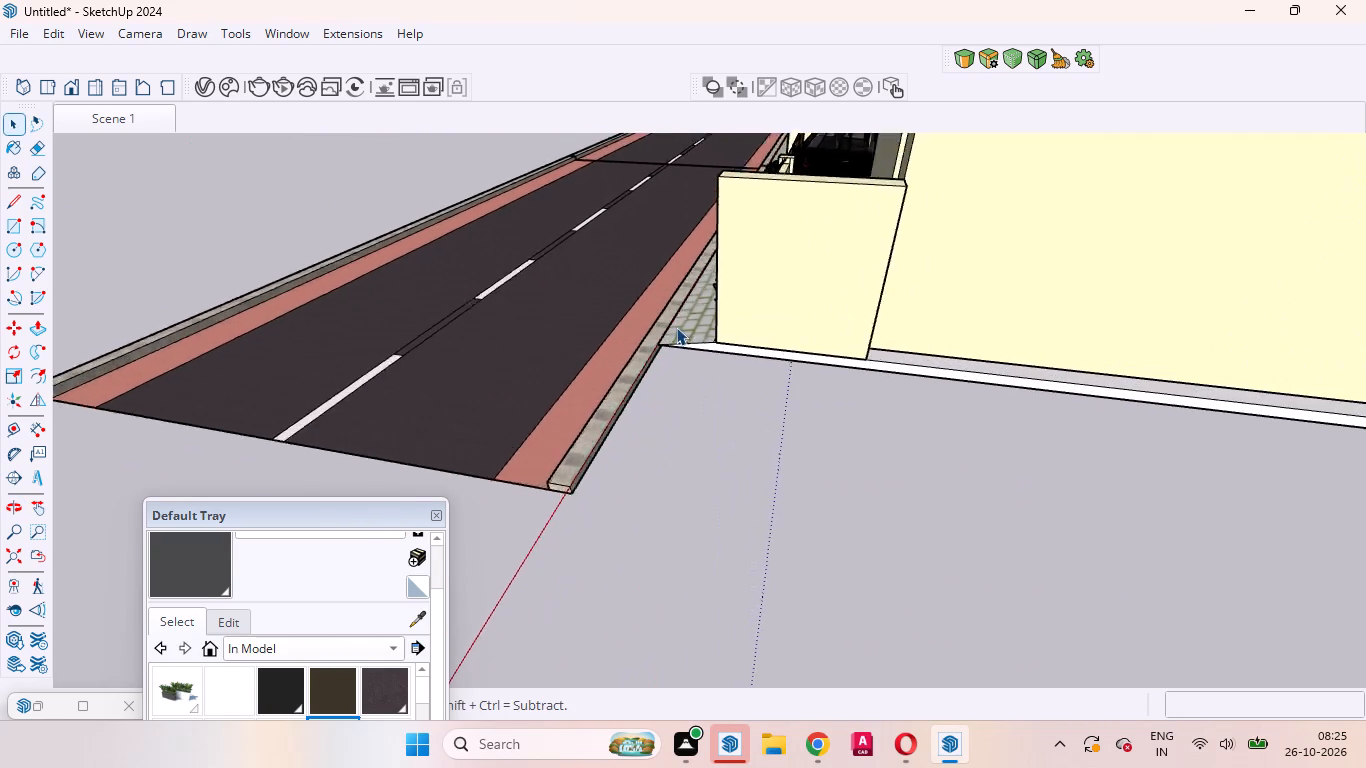
{"action": "scroll", "coordinate": [676, 327], "scroll_direction": "up", "scroll_amount": 5}
{"action": "middle_click_drag", "start_coordinate": [674, 354], "coordinate": [624, 283]}
{"action": "scroll", "coordinate": [670, 303], "scroll_direction": "down", "scroll_amount": 2}
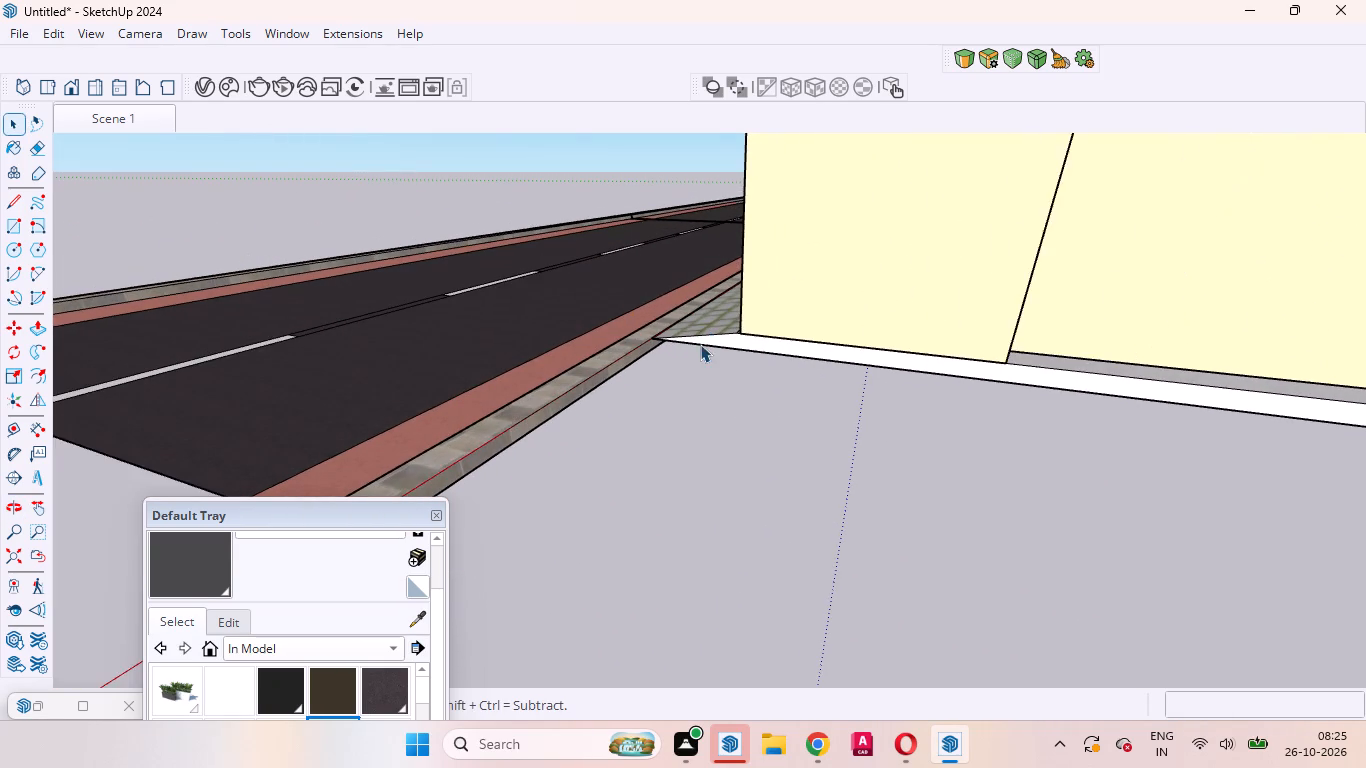
{"action": "scroll", "coordinate": [695, 346], "scroll_direction": "up", "scroll_amount": 3}
{"action": "middle_click_drag", "start_coordinate": [679, 353], "coordinate": [668, 401]}
{"action": "scroll", "coordinate": [686, 377], "scroll_direction": "down", "scroll_amount": 5}
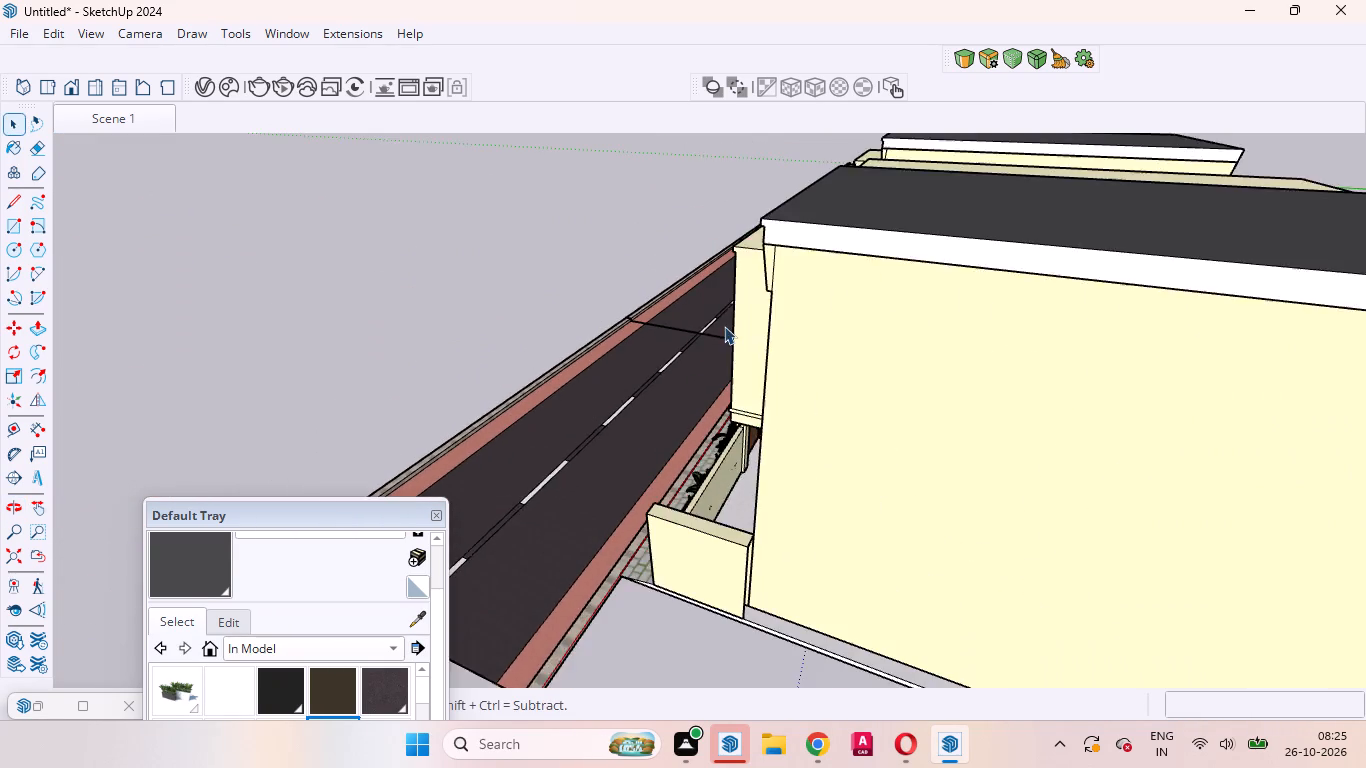
{"action": "scroll", "coordinate": [724, 326], "scroll_direction": "down", "scroll_amount": 5}
{"action": "scroll", "coordinate": [705, 487], "scroll_direction": "up", "scroll_amount": 5}
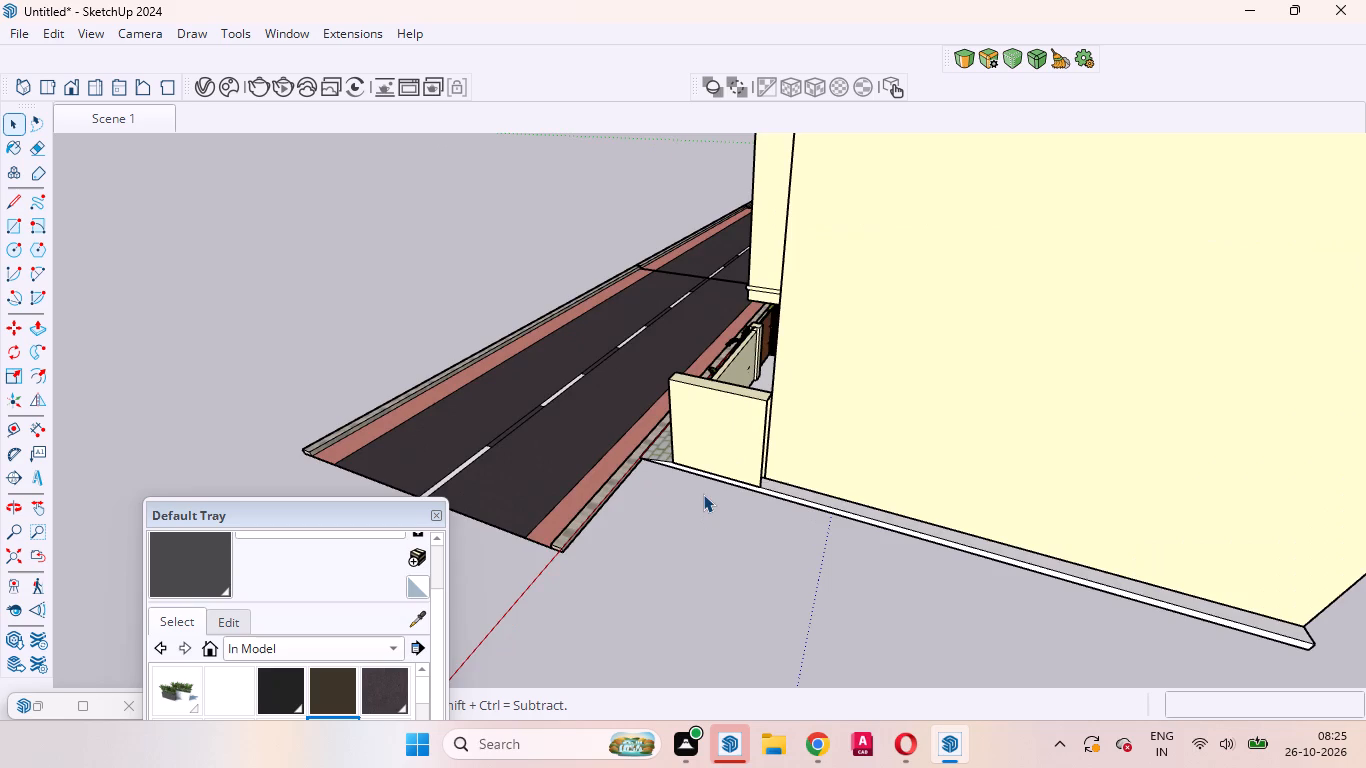
{"action": "scroll", "coordinate": [703, 494], "scroll_direction": "up", "scroll_amount": 5}
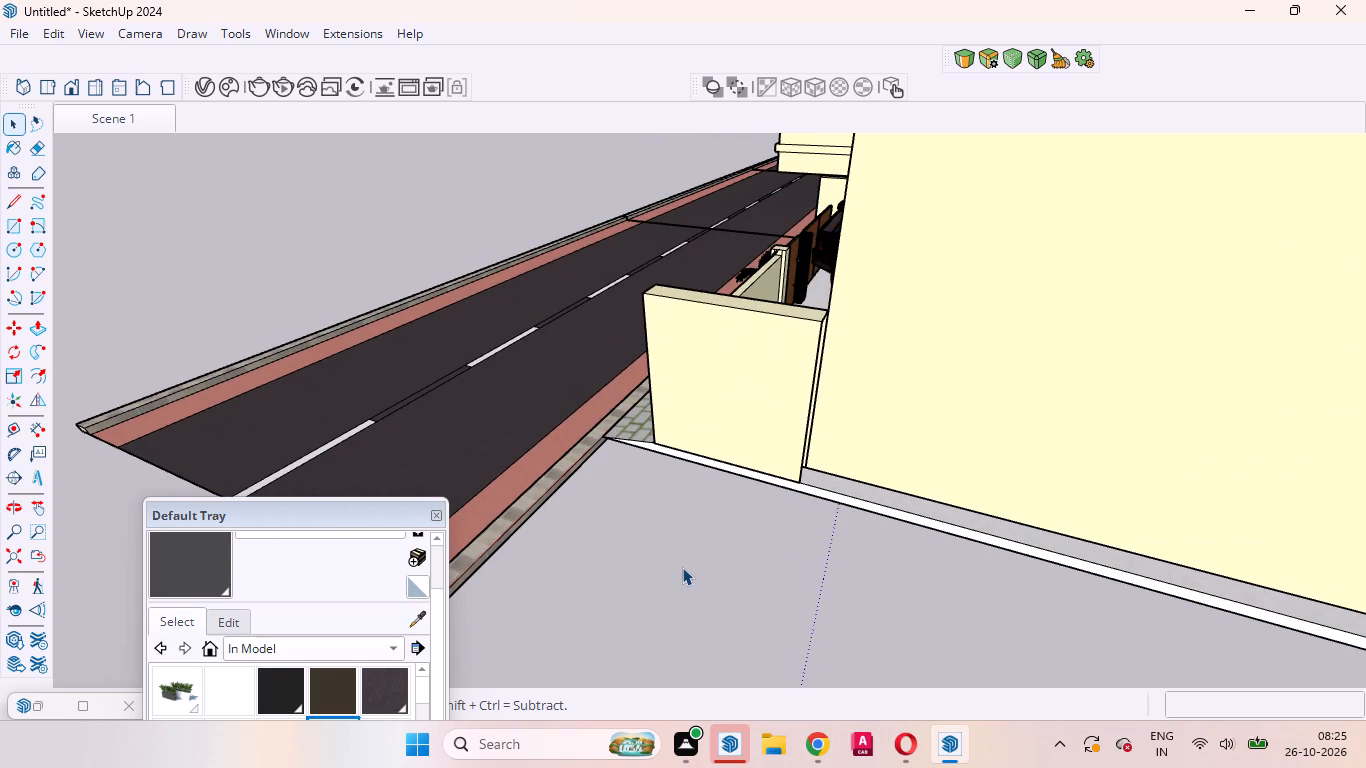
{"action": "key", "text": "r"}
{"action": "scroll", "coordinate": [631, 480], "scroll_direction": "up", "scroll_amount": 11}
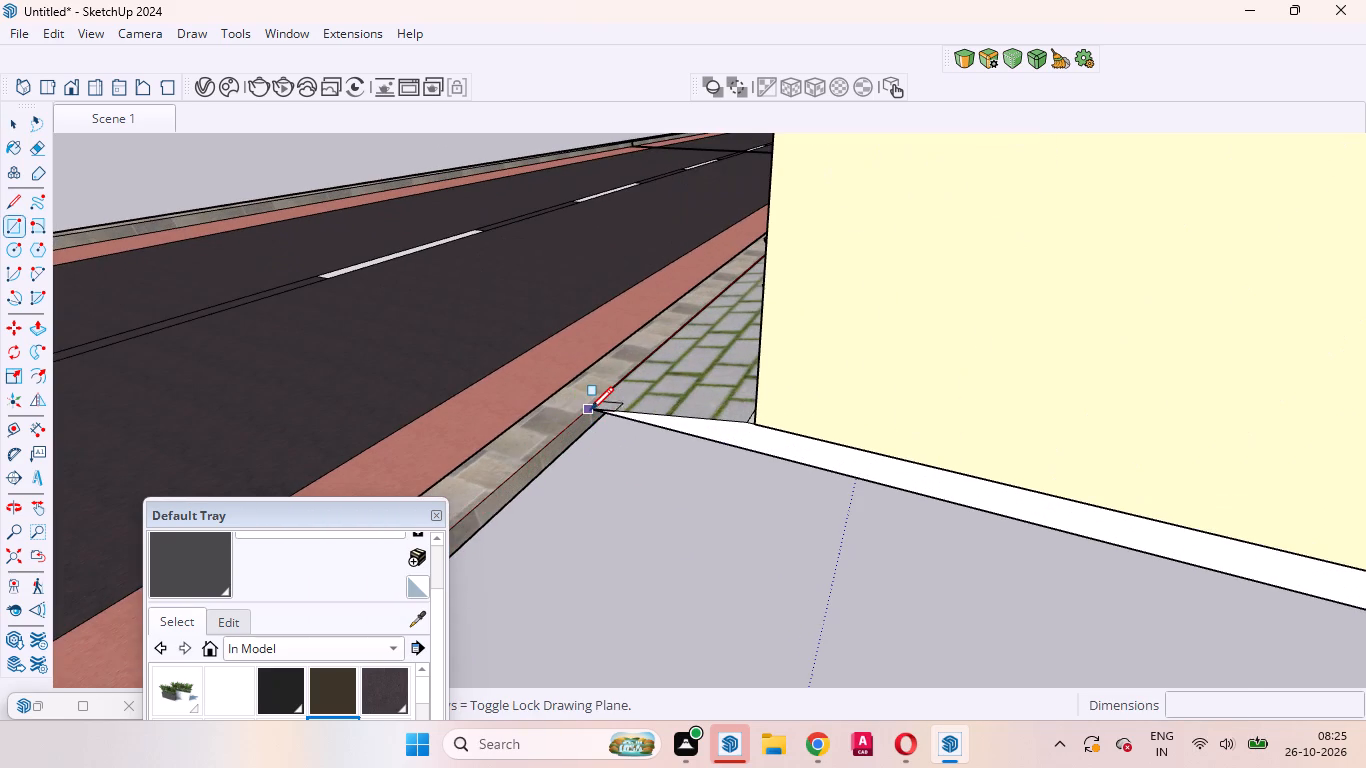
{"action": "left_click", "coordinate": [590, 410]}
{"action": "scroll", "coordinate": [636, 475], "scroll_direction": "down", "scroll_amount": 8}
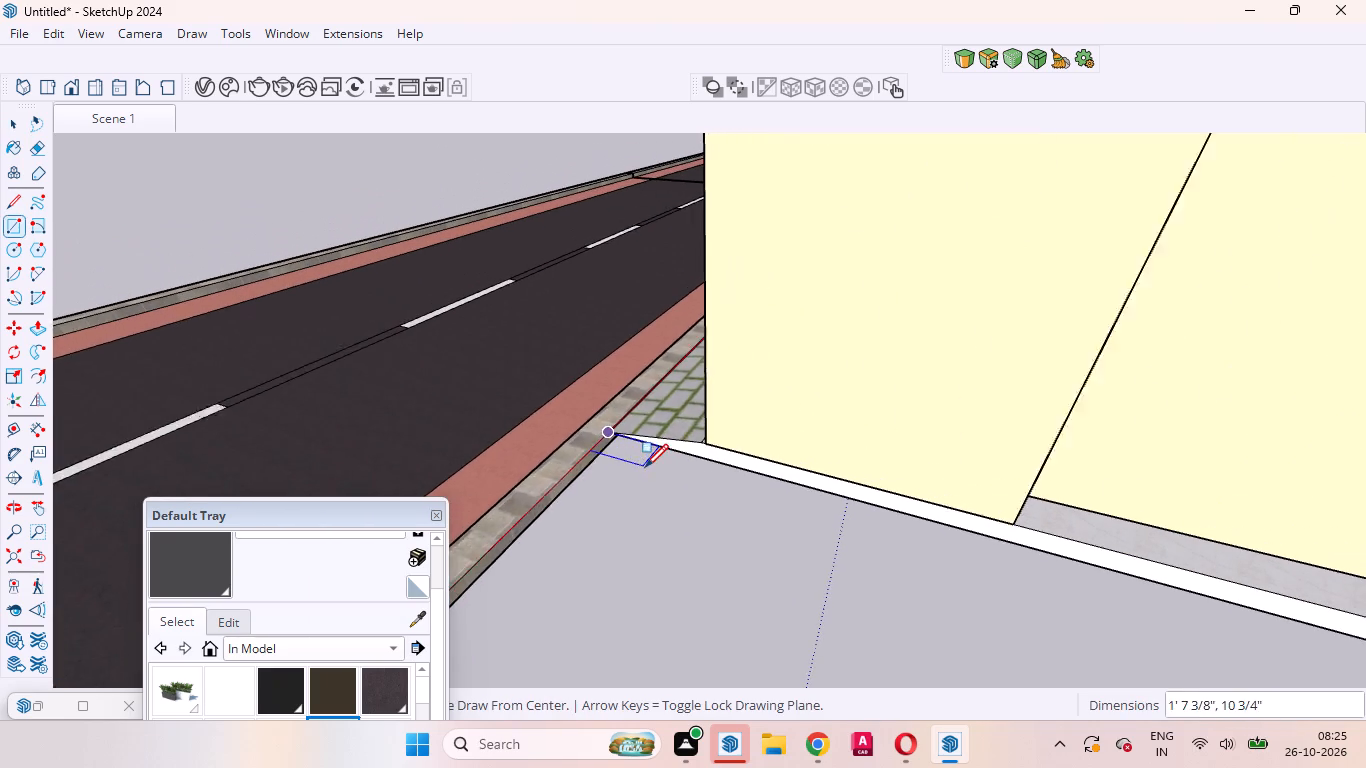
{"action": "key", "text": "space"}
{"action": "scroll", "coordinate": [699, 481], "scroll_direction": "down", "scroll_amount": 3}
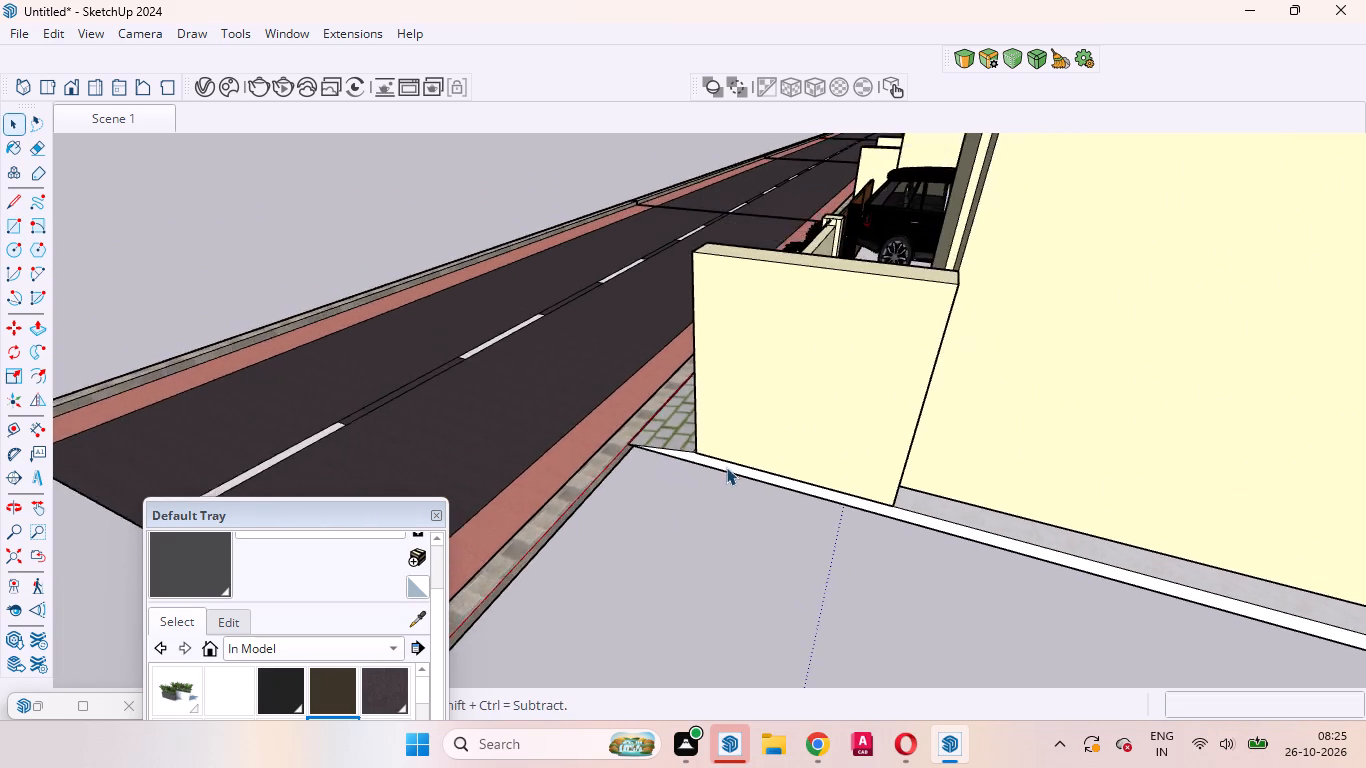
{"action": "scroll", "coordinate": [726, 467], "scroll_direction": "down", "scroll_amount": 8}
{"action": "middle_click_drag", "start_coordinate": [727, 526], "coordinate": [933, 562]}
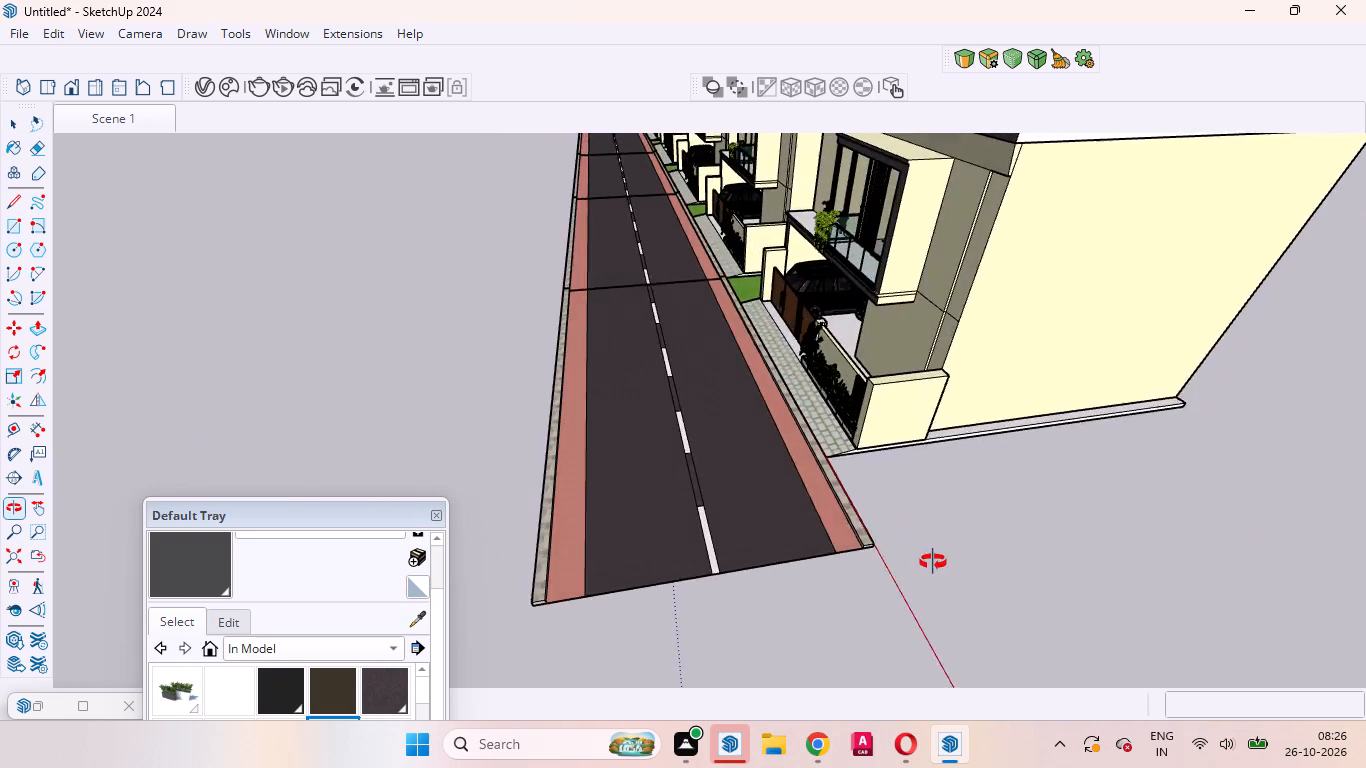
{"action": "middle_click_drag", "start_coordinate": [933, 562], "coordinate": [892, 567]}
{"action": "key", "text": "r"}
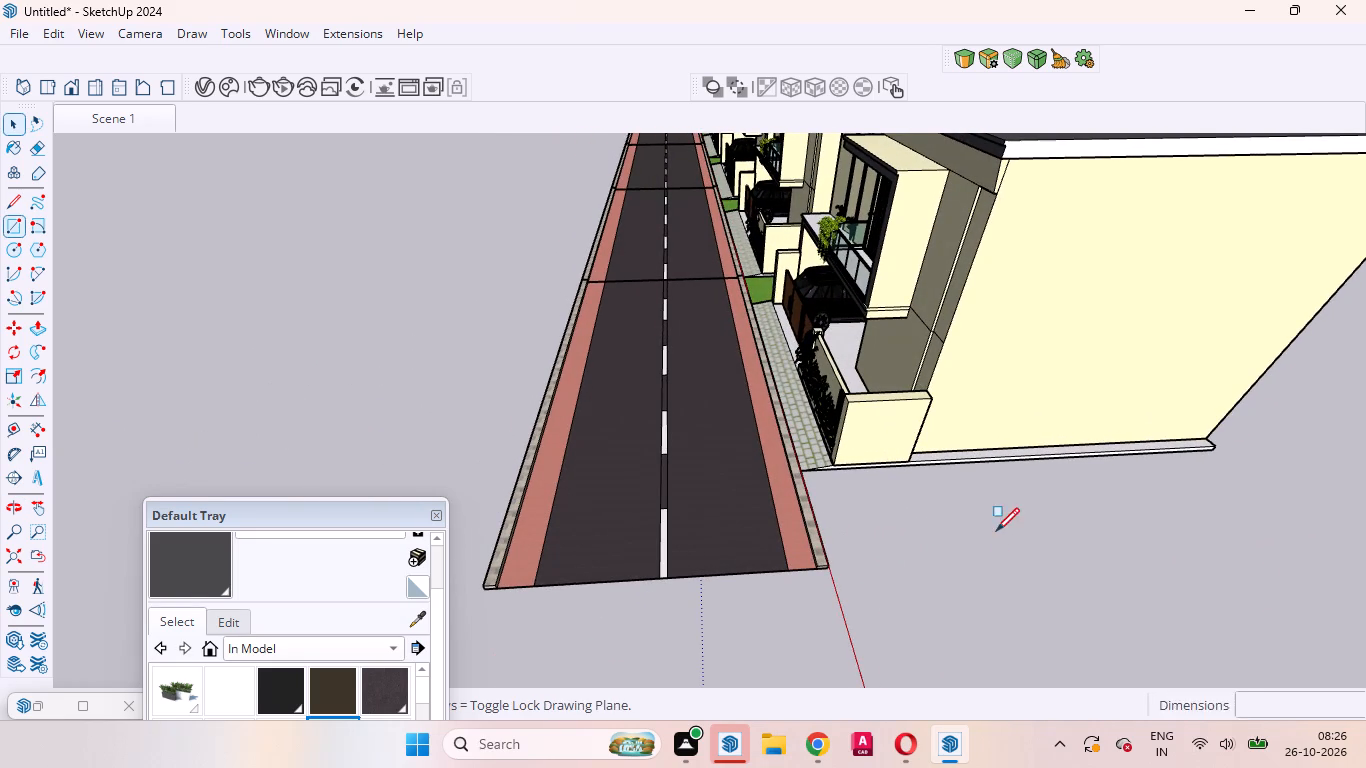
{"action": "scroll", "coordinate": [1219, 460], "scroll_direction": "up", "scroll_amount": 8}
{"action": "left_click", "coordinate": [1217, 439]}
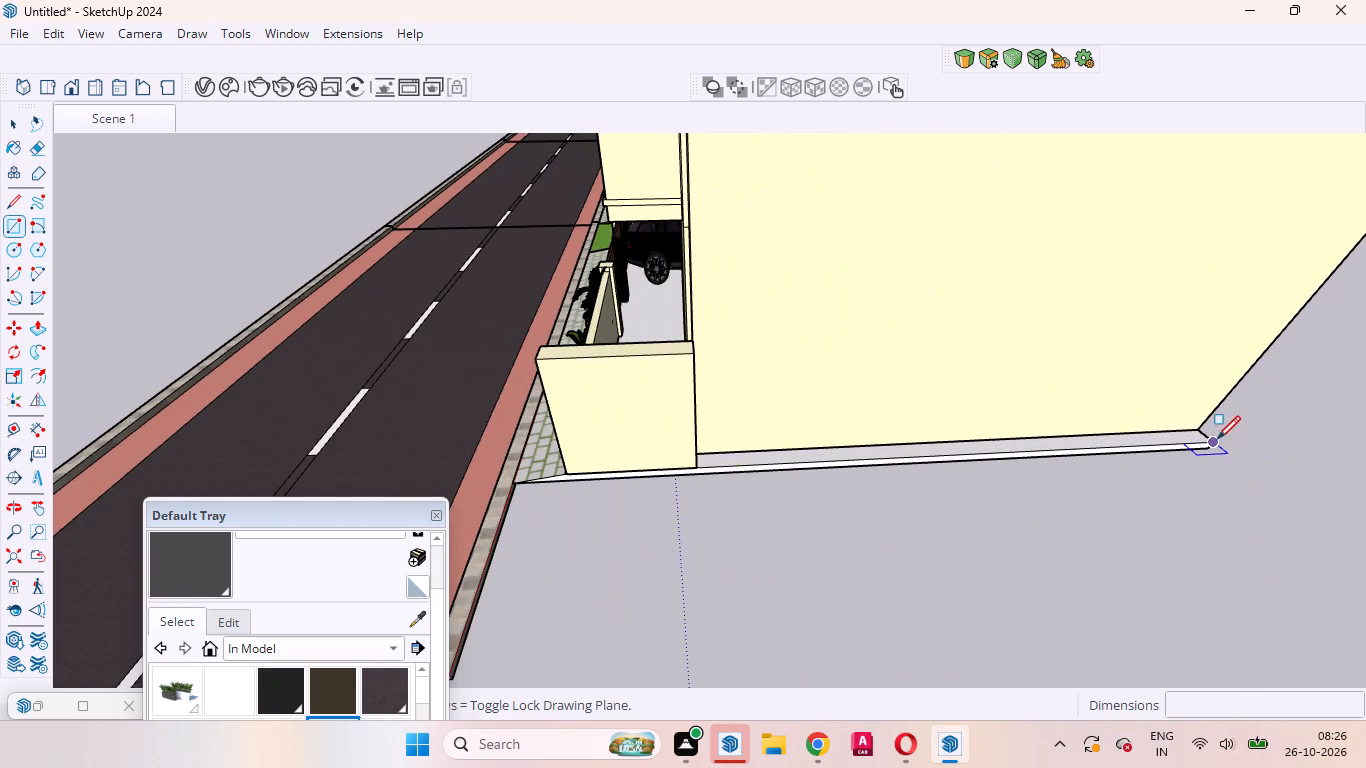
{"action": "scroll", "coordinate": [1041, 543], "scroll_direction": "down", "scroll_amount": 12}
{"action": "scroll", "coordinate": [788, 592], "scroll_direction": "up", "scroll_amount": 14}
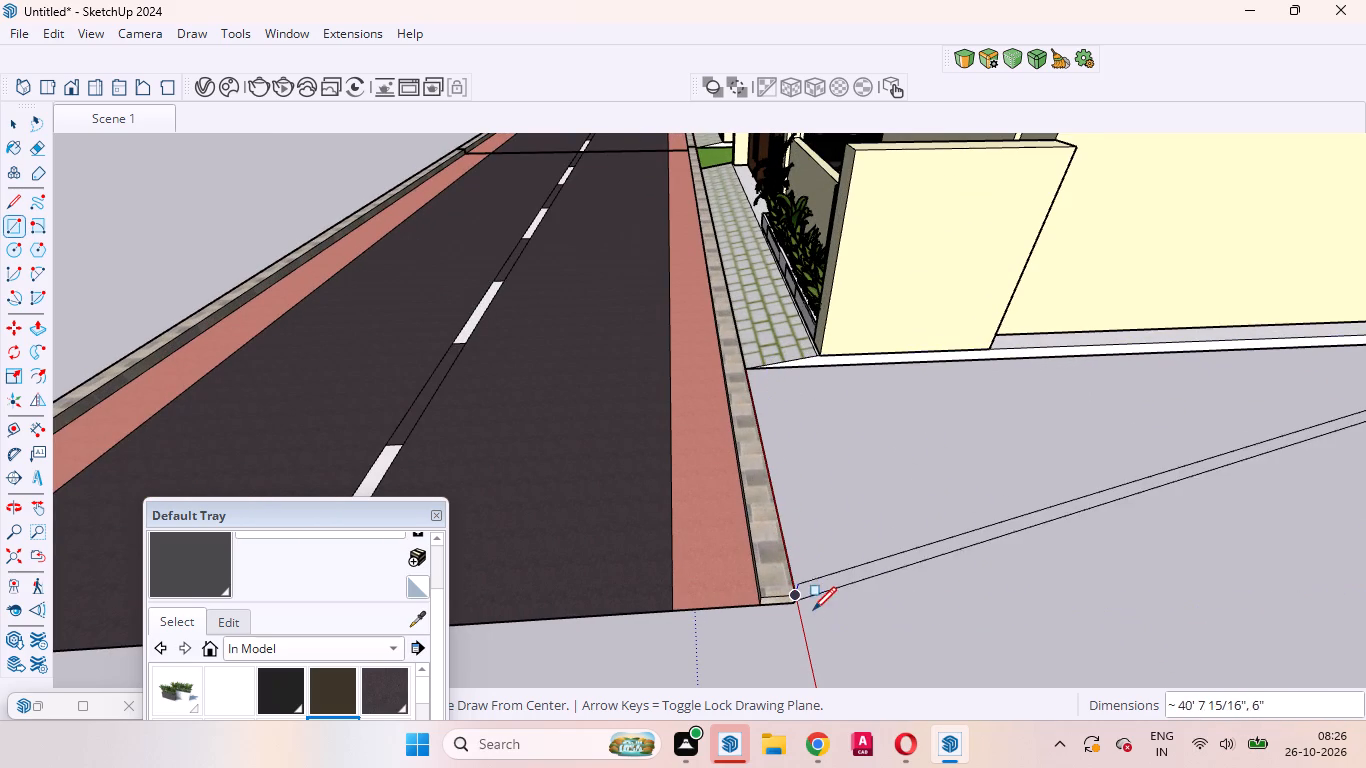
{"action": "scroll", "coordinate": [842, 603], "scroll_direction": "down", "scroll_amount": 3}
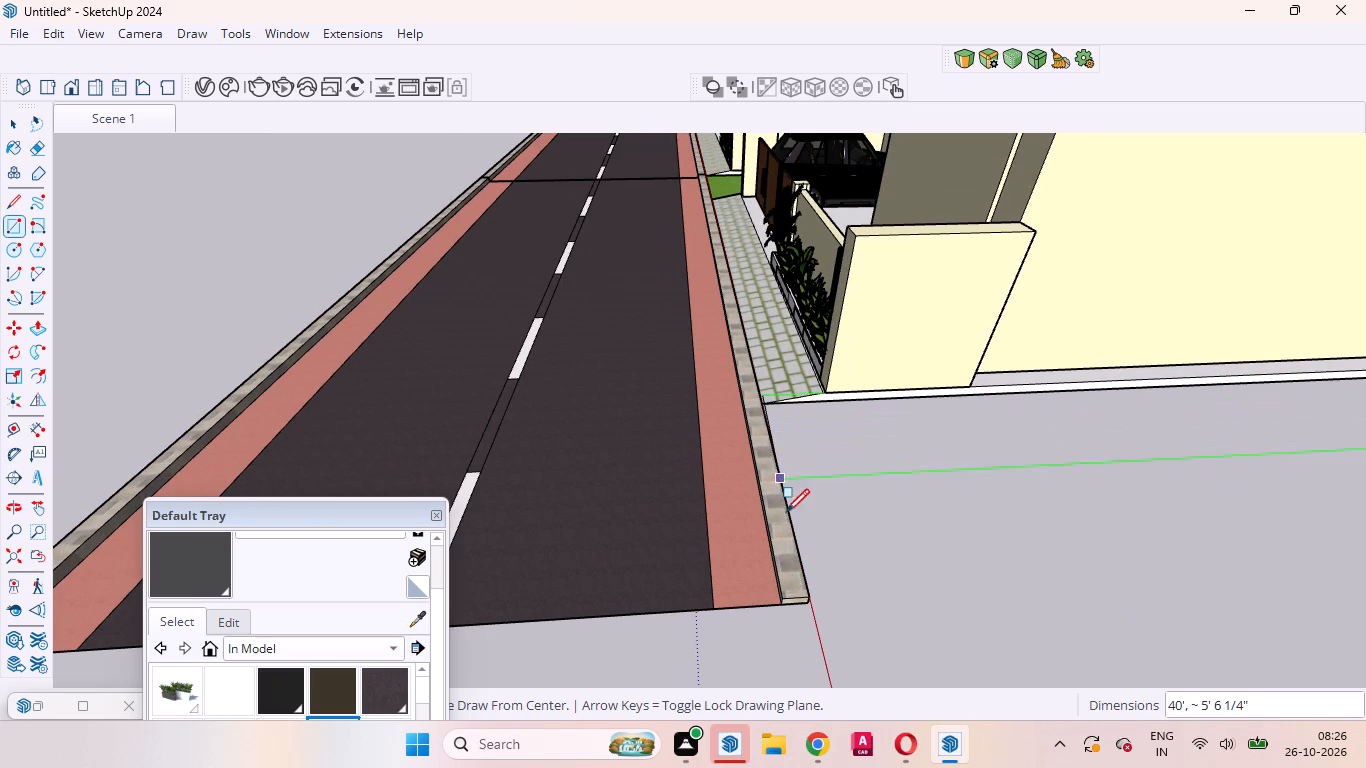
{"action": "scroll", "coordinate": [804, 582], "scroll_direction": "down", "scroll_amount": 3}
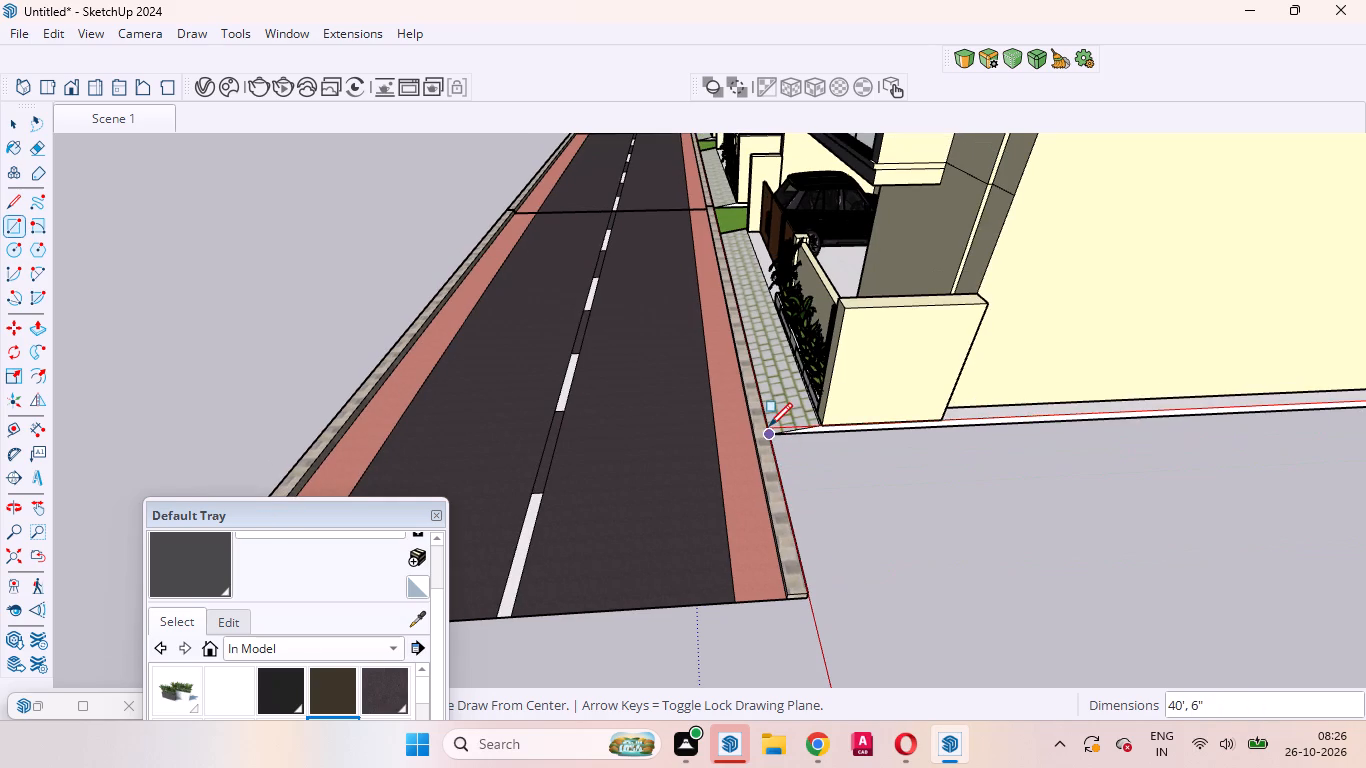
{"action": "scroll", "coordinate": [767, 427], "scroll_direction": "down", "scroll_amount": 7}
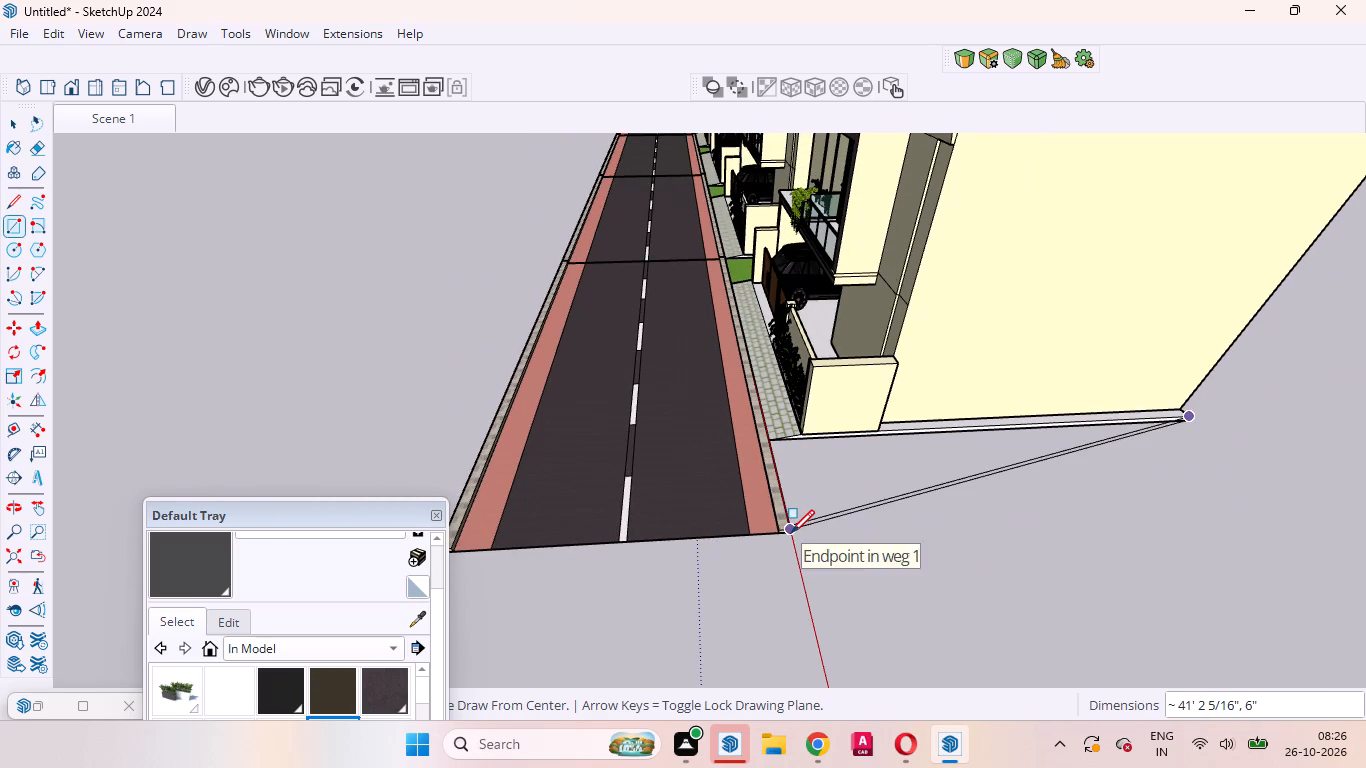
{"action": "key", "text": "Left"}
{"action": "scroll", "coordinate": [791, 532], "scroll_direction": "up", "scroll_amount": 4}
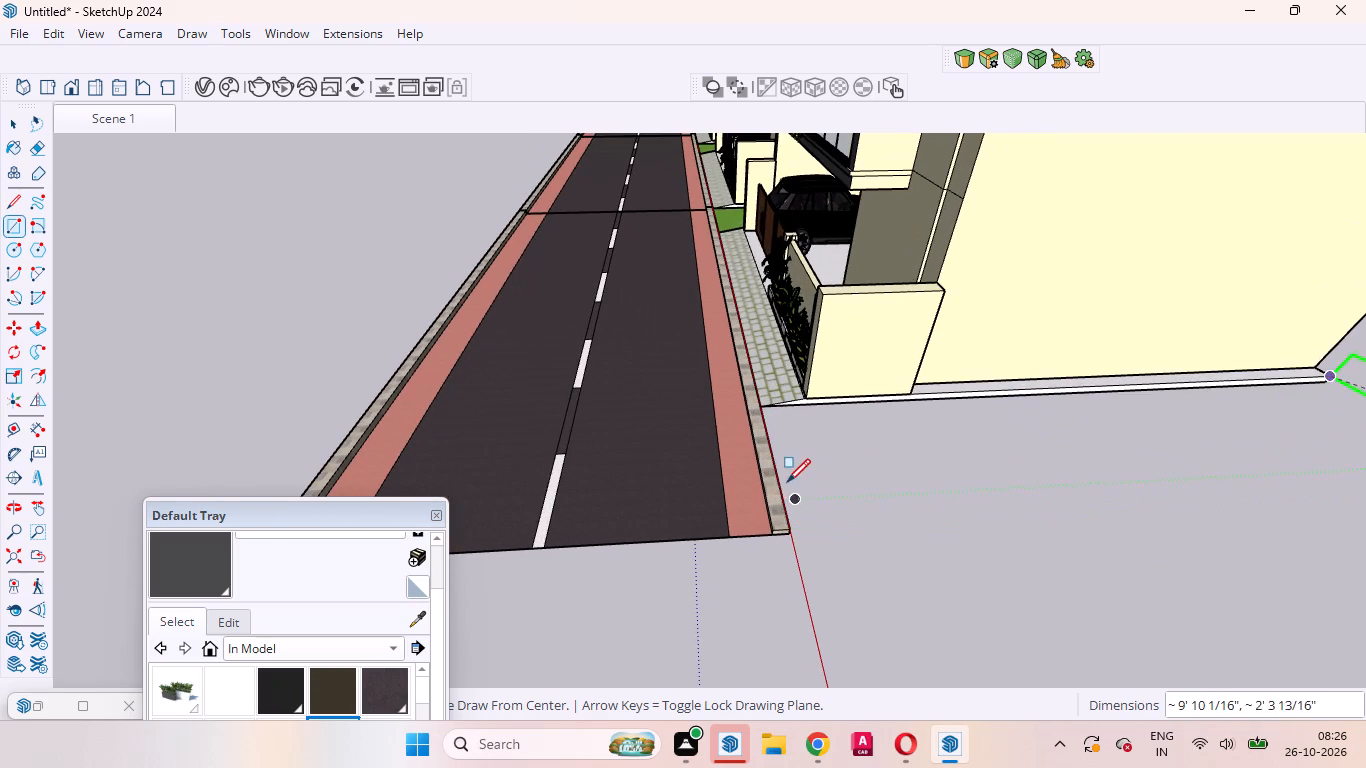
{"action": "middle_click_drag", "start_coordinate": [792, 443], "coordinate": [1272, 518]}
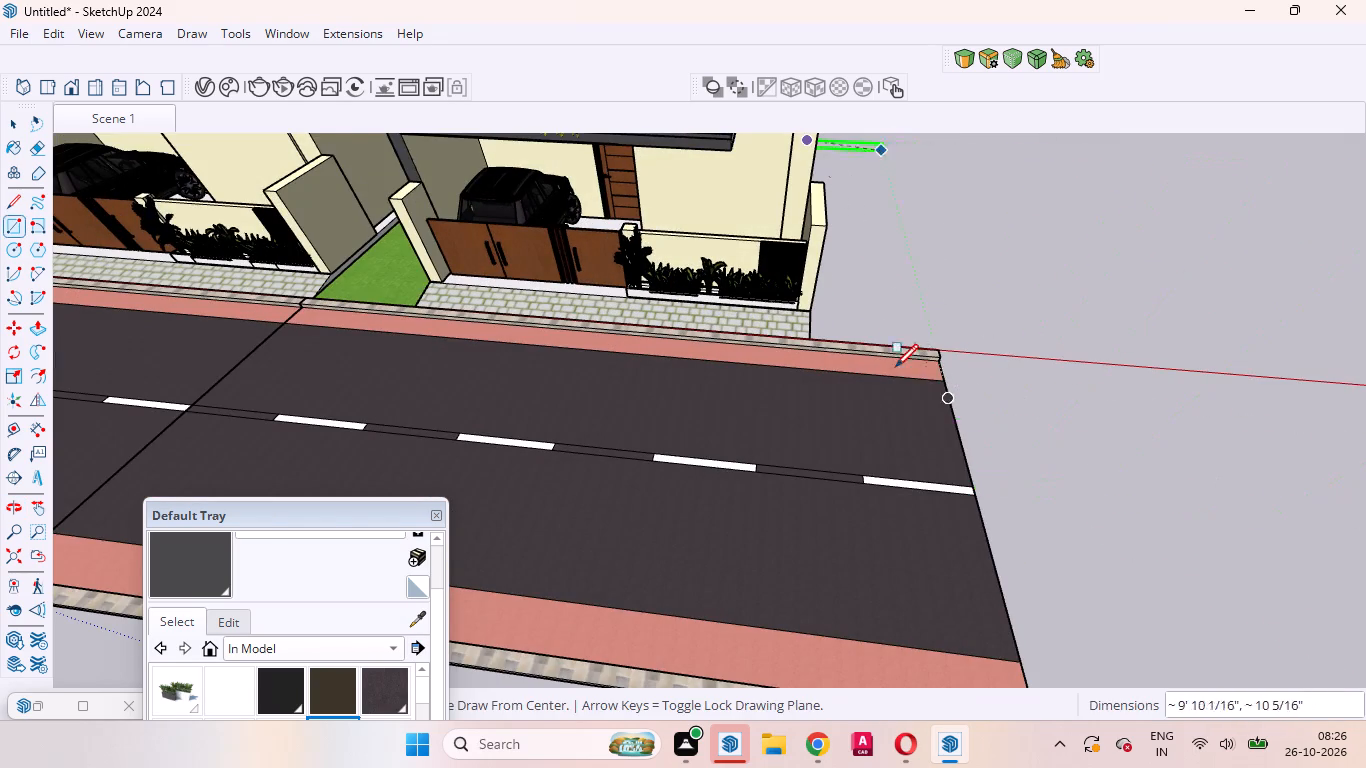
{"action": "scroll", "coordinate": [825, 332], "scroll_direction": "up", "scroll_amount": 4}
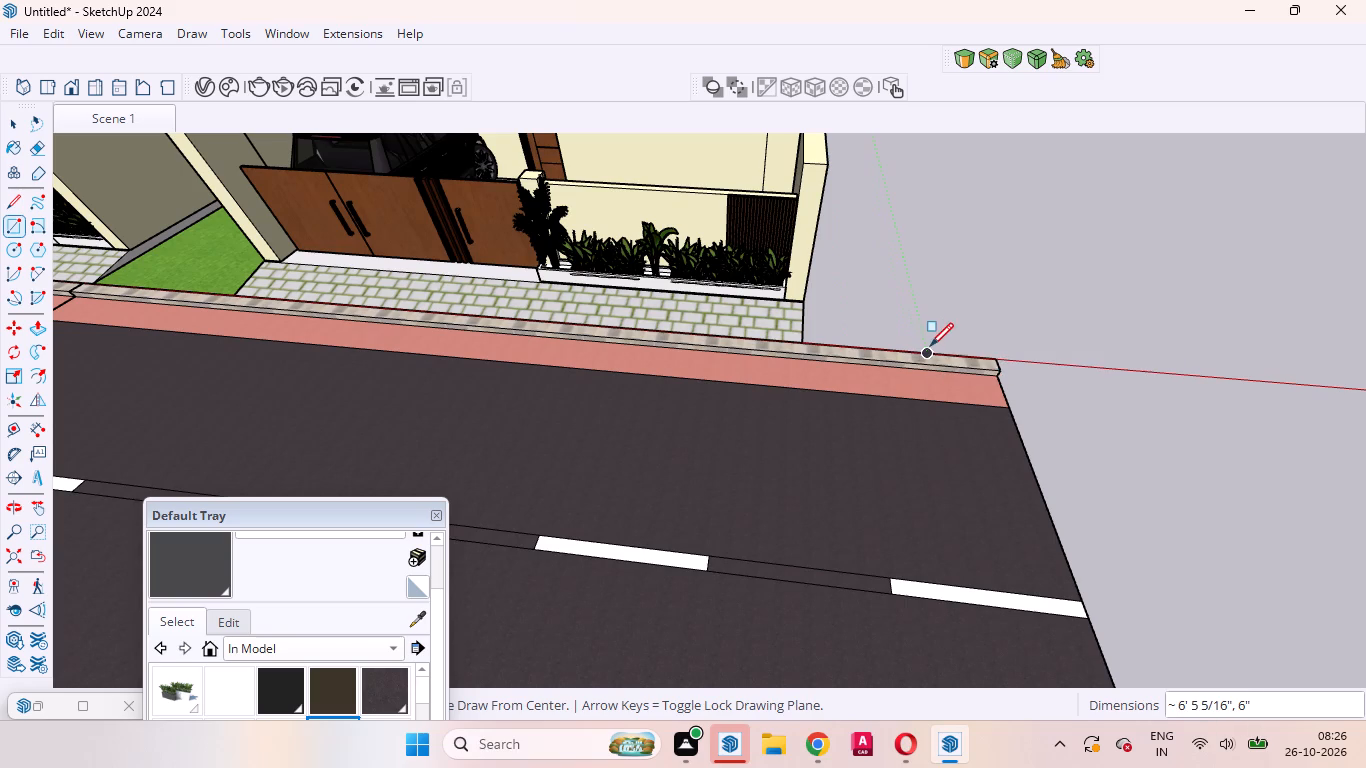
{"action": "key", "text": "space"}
Open the last house's group for editing and select its base slab with the front paving strip beside the road kerb.
{"action": "scroll", "coordinate": [897, 352], "scroll_direction": "up", "scroll_amount": 3}
{"action": "middle_click_drag", "start_coordinate": [878, 394], "coordinate": [658, 381]}
{"action": "scroll", "coordinate": [514, 345], "scroll_direction": "down", "scroll_amount": 6}
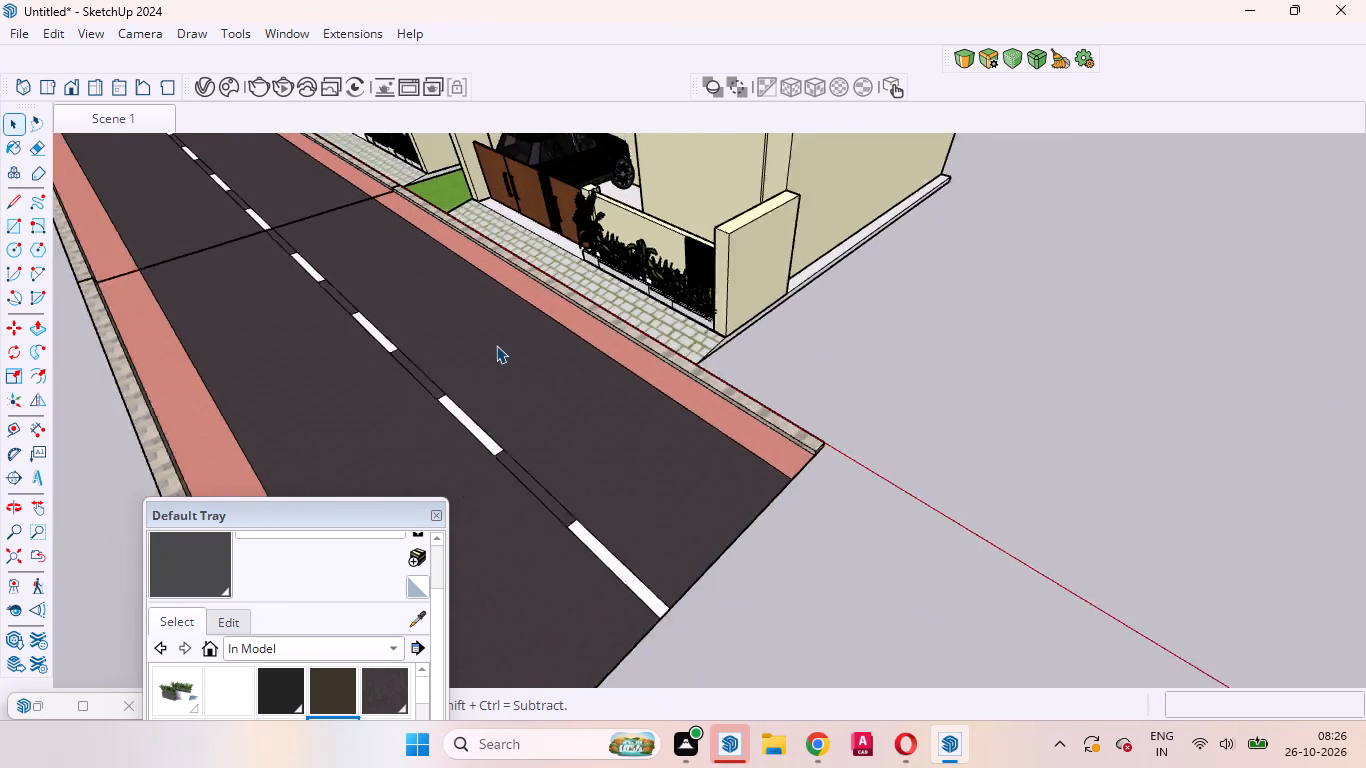
{"action": "scroll", "coordinate": [496, 345], "scroll_direction": "down", "scroll_amount": 2}
{"action": "scroll", "coordinate": [861, 215], "scroll_direction": "up", "scroll_amount": 9}
{"action": "scroll", "coordinate": [824, 225], "scroll_direction": "down", "scroll_amount": 9}
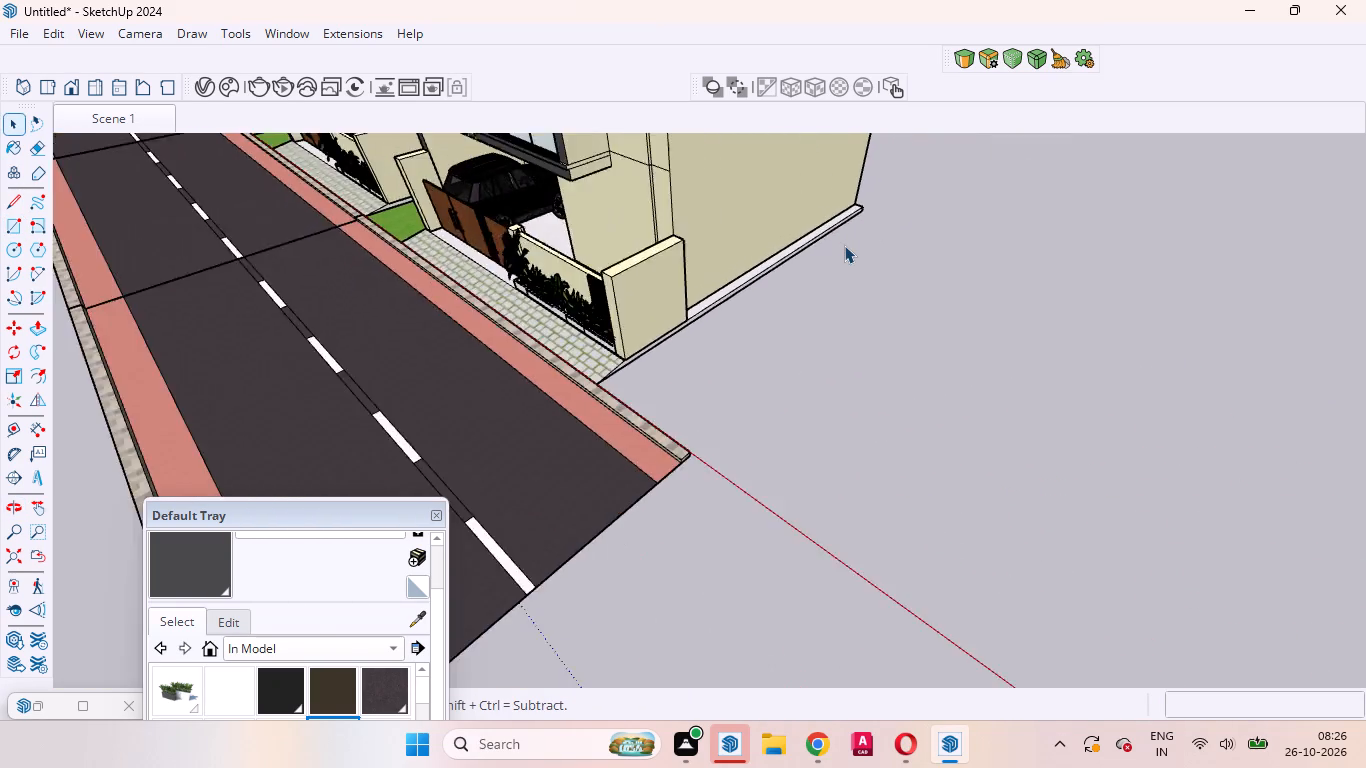
{"action": "scroll", "coordinate": [844, 245], "scroll_direction": "down", "scroll_amount": 5}
{"action": "middle_click_drag", "start_coordinate": [844, 245], "coordinate": [713, 232]}
{"action": "scroll", "coordinate": [814, 336], "scroll_direction": "up", "scroll_amount": 6}
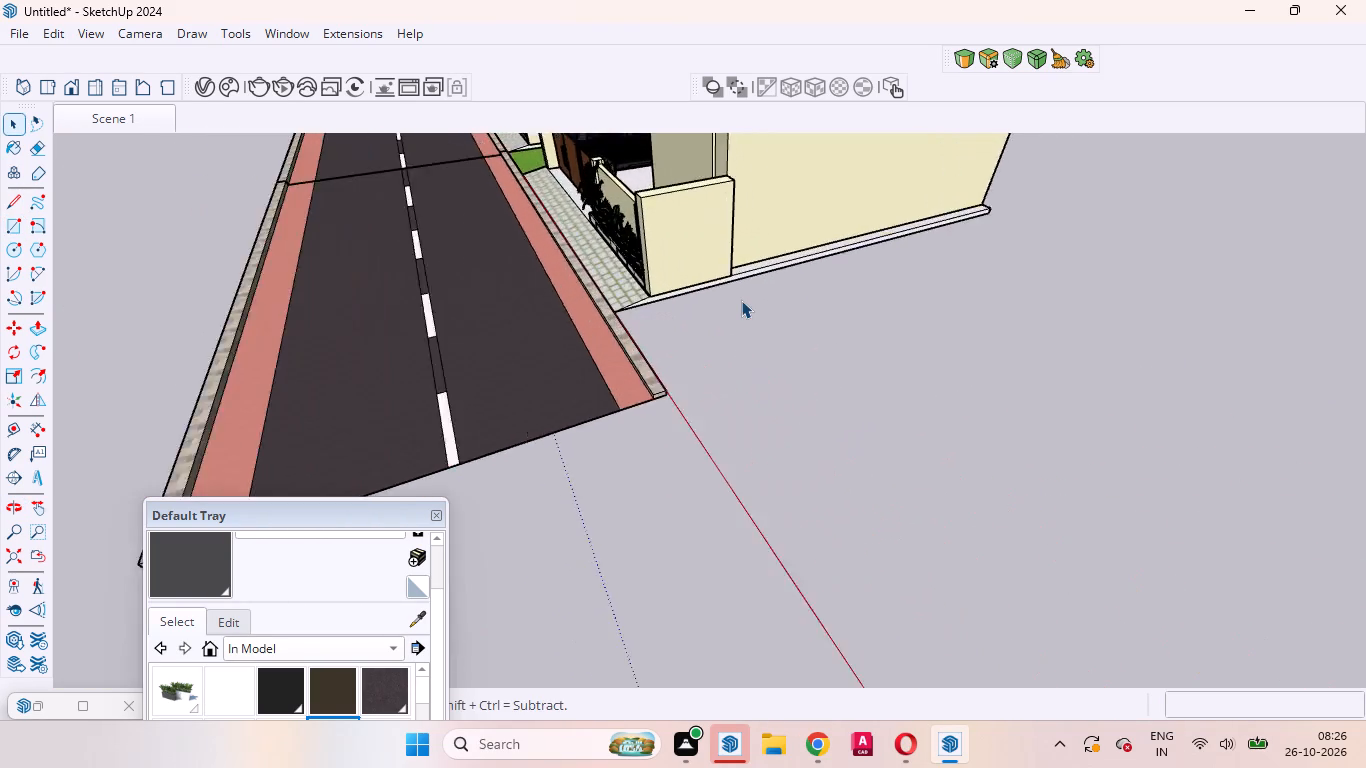
{"action": "scroll", "coordinate": [741, 300], "scroll_direction": "up", "scroll_amount": 7}
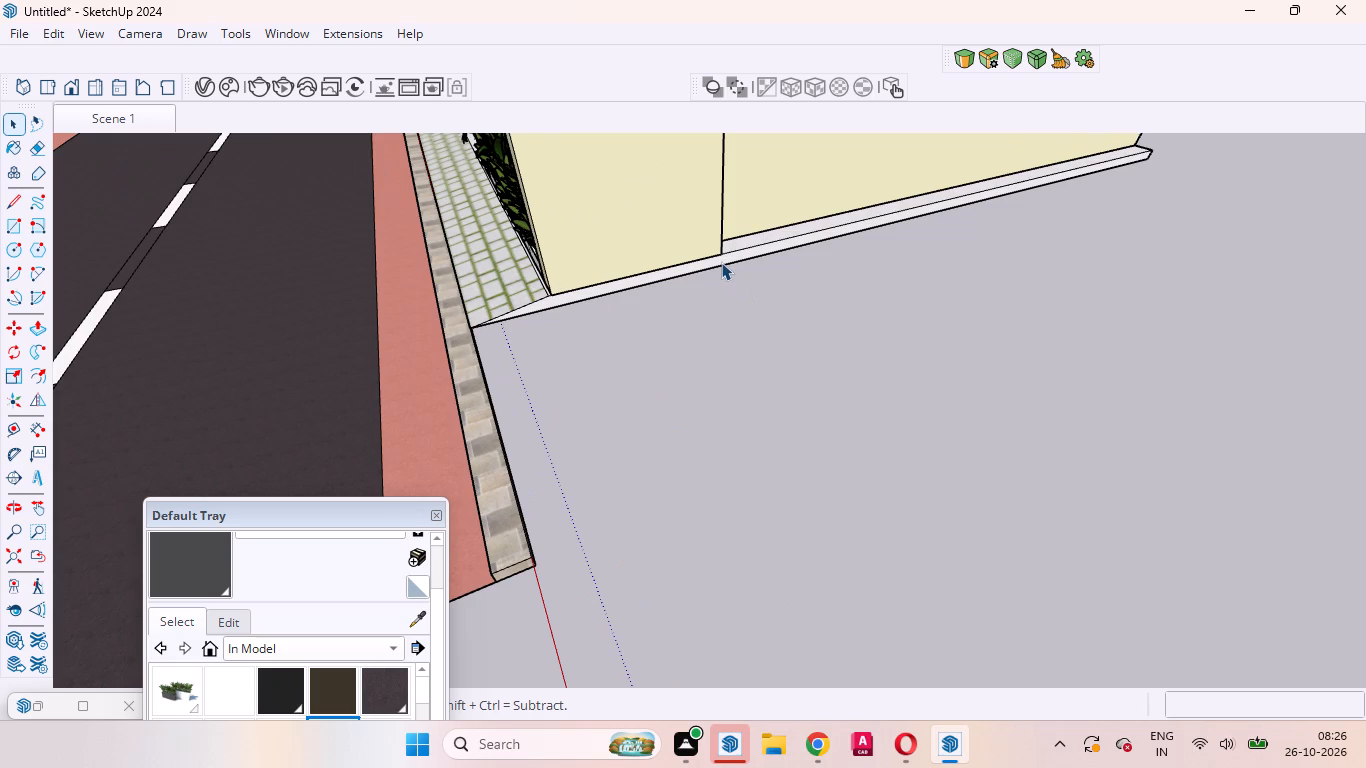
{"action": "left_click", "coordinate": [728, 258]}
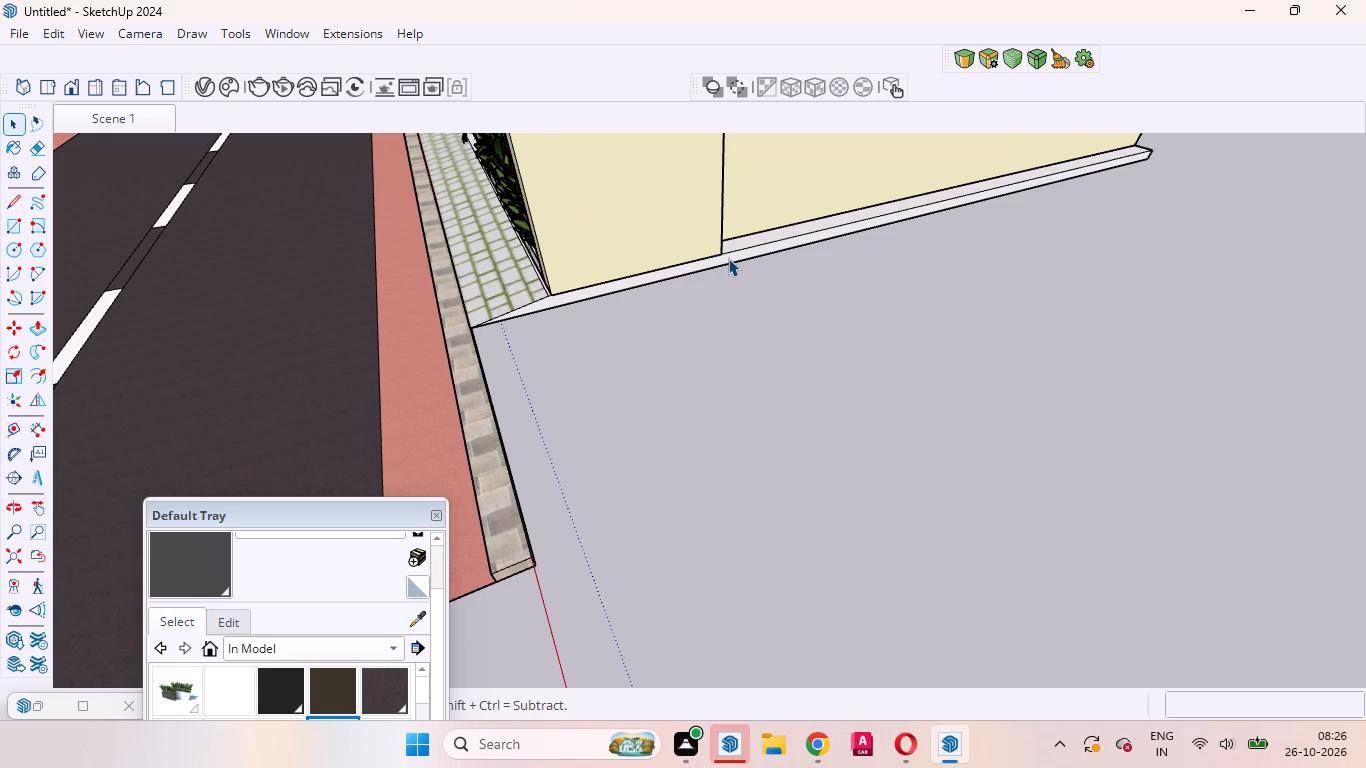
{"action": "double_click", "coordinate": [728, 258]}
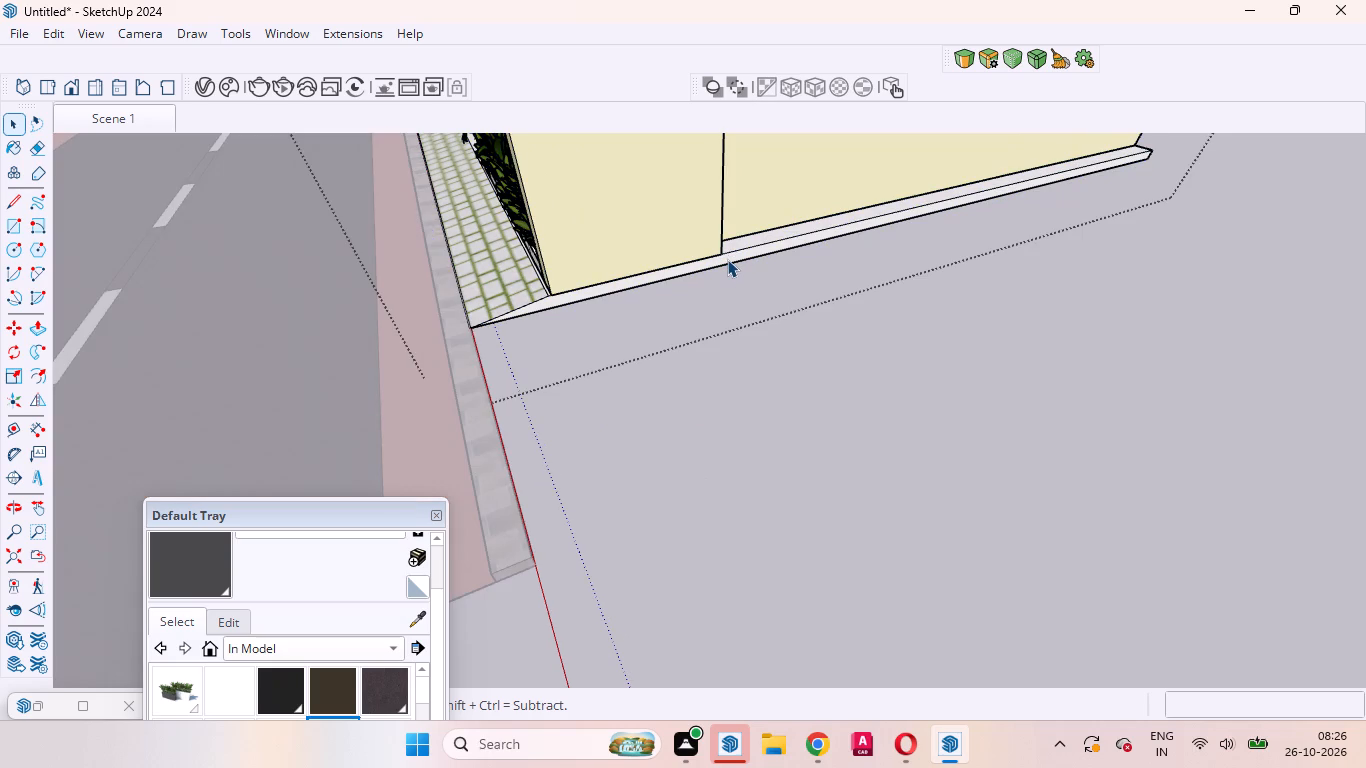
{"action": "left_click", "coordinate": [727, 259]}
{"action": "scroll", "coordinate": [670, 270], "scroll_direction": "up", "scroll_amount": 3}
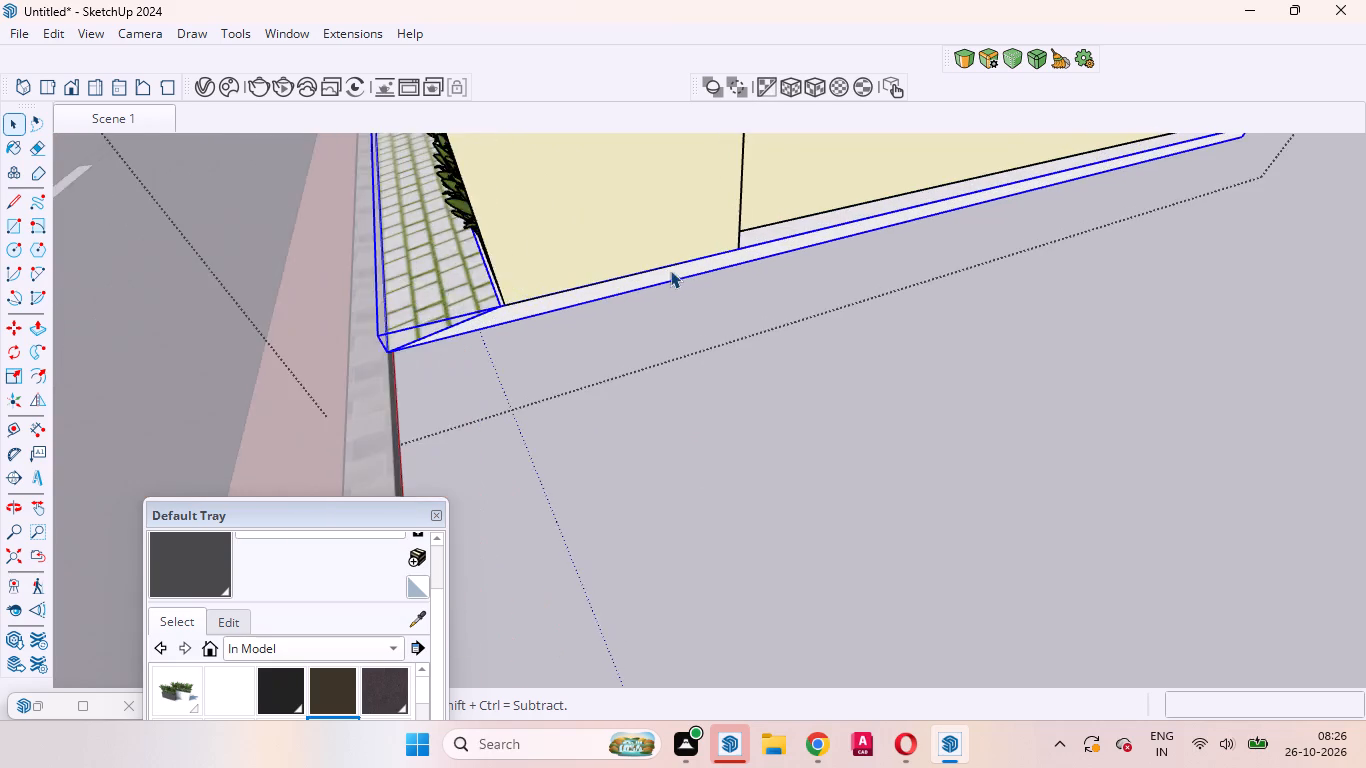
{"action": "scroll", "coordinate": [670, 270], "scroll_direction": "up", "scroll_amount": 3}
{"action": "scroll", "coordinate": [514, 298], "scroll_direction": "up", "scroll_amount": 2}
{"action": "scroll", "coordinate": [755, 355], "scroll_direction": "down", "scroll_amount": 14}
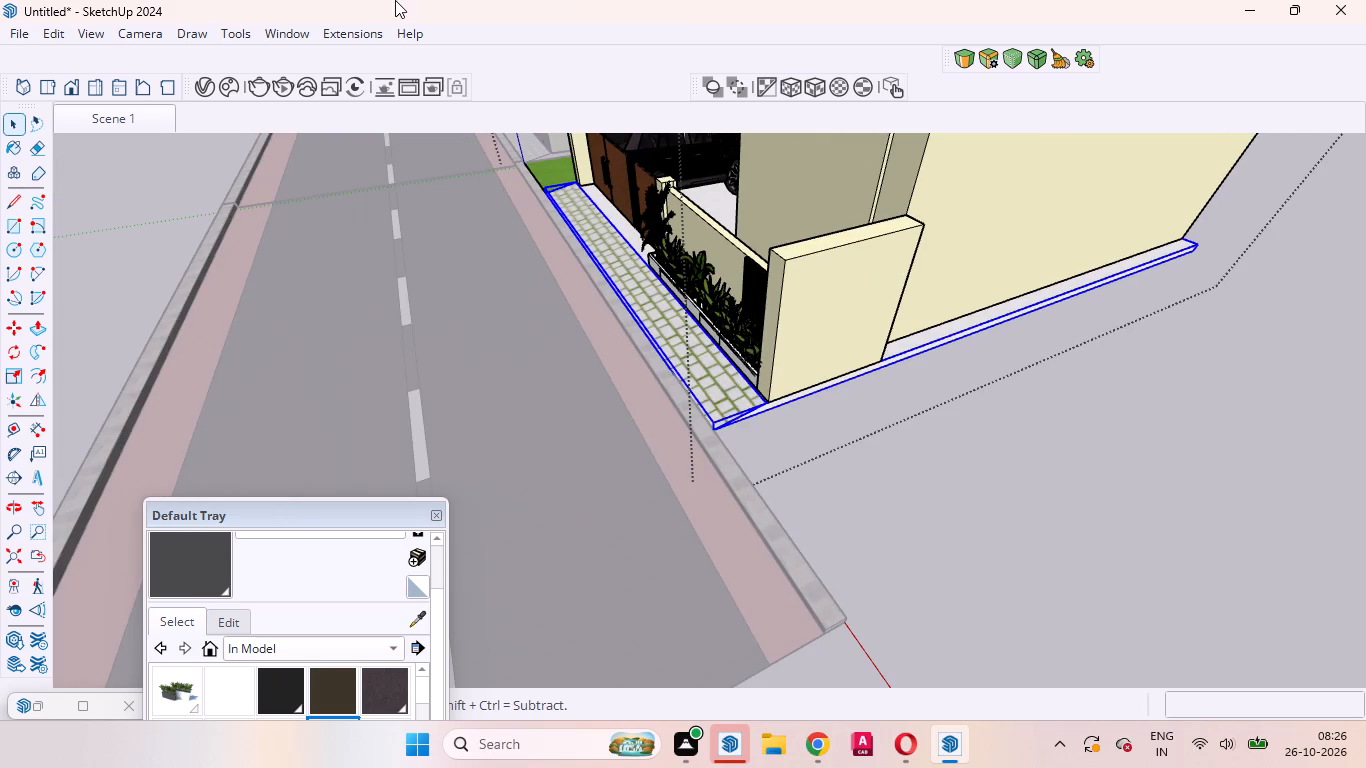
{"action": "scroll", "coordinate": [395, 0], "scroll_direction": "up", "scroll_amount": 4}
{"action": "scroll", "coordinate": [444, 100], "scroll_direction": "up", "scroll_amount": 3}
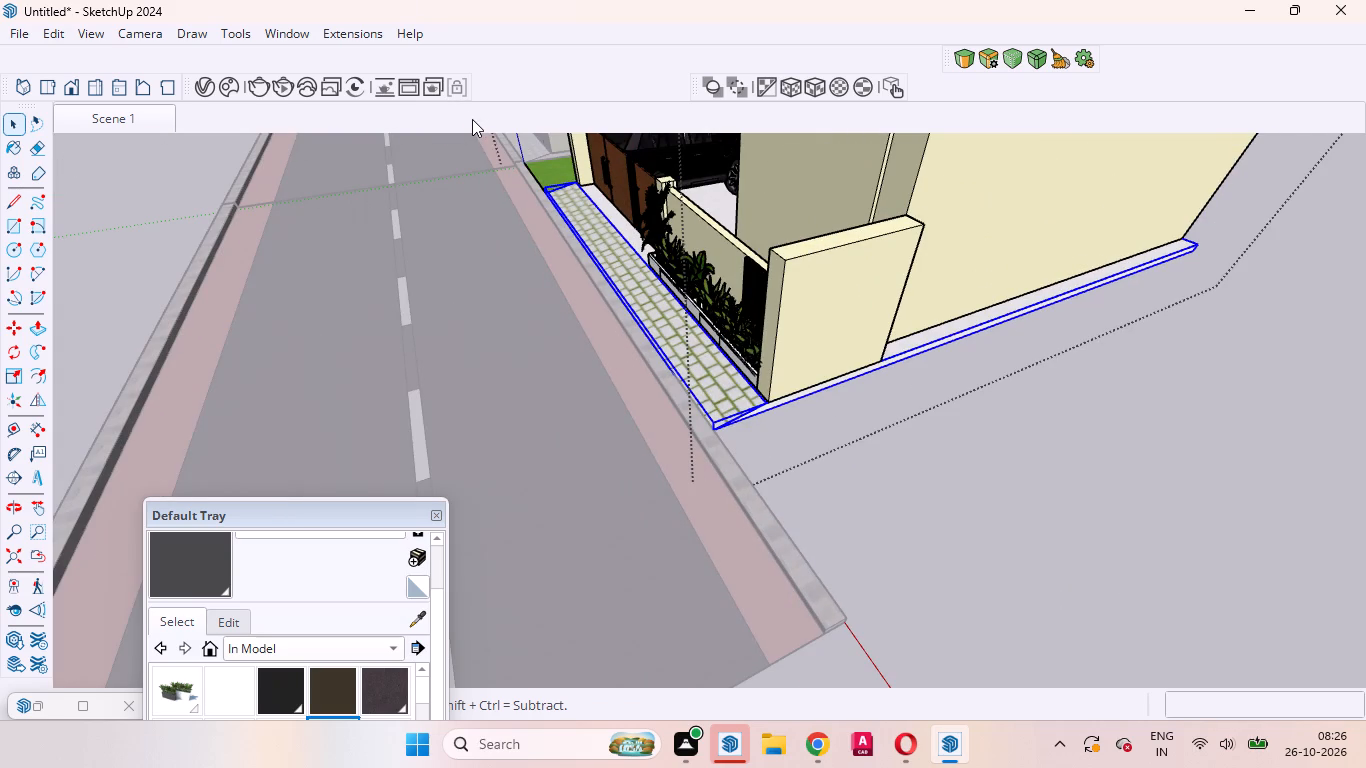
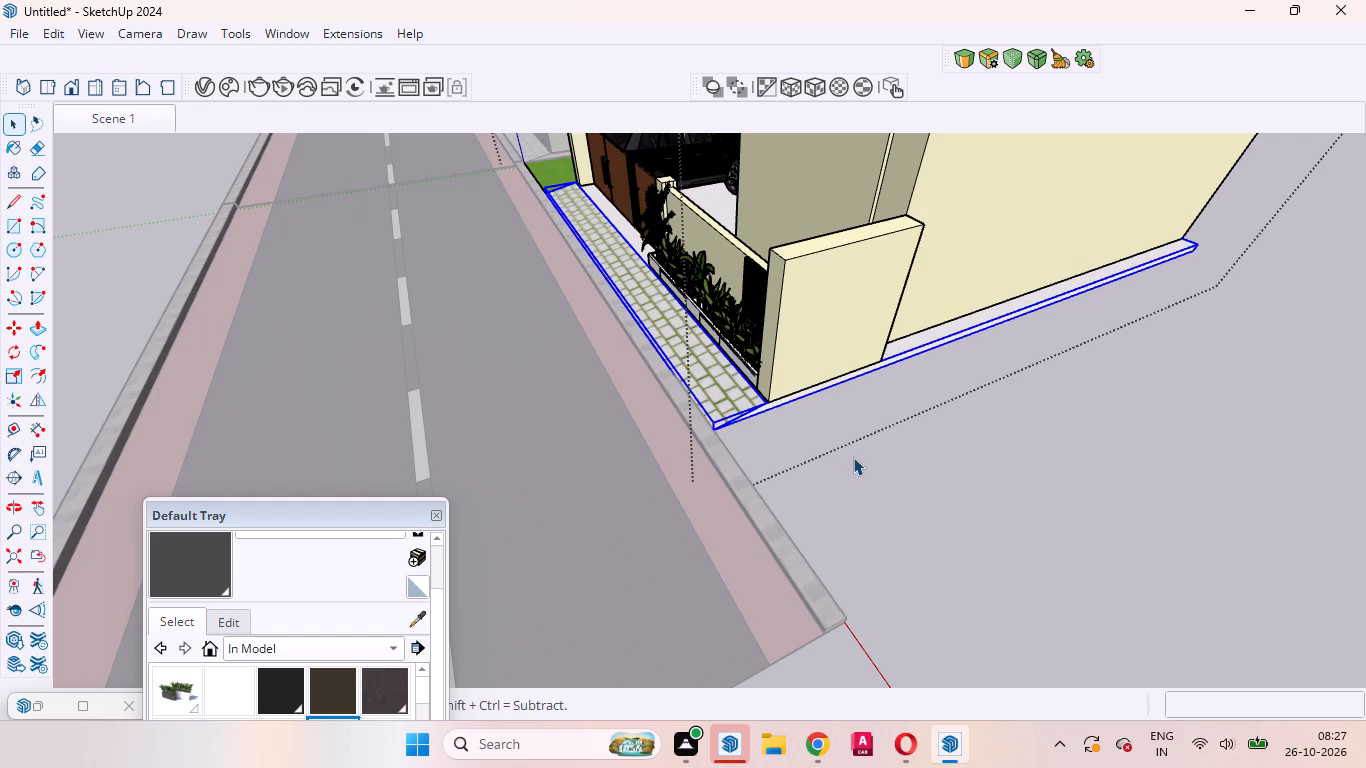
Examine the end house's front corner, where the plinth and paved strip meet the road kerb.
{"action": "scroll", "coordinate": [856, 471], "scroll_direction": "up", "scroll_amount": 11}
{"action": "middle_click_drag", "start_coordinate": [678, 442], "coordinate": [592, 416]}
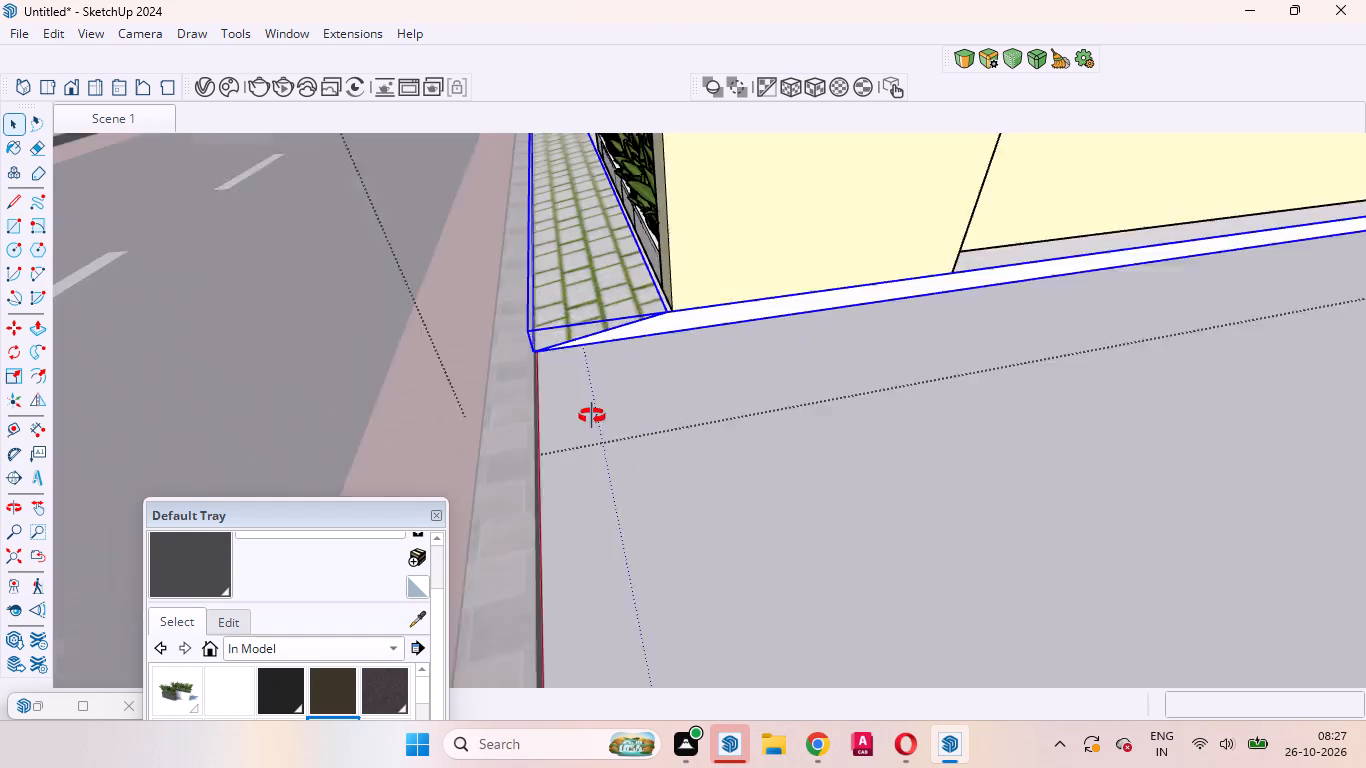
{"action": "middle_click_drag", "start_coordinate": [592, 416], "coordinate": [517, 232]}
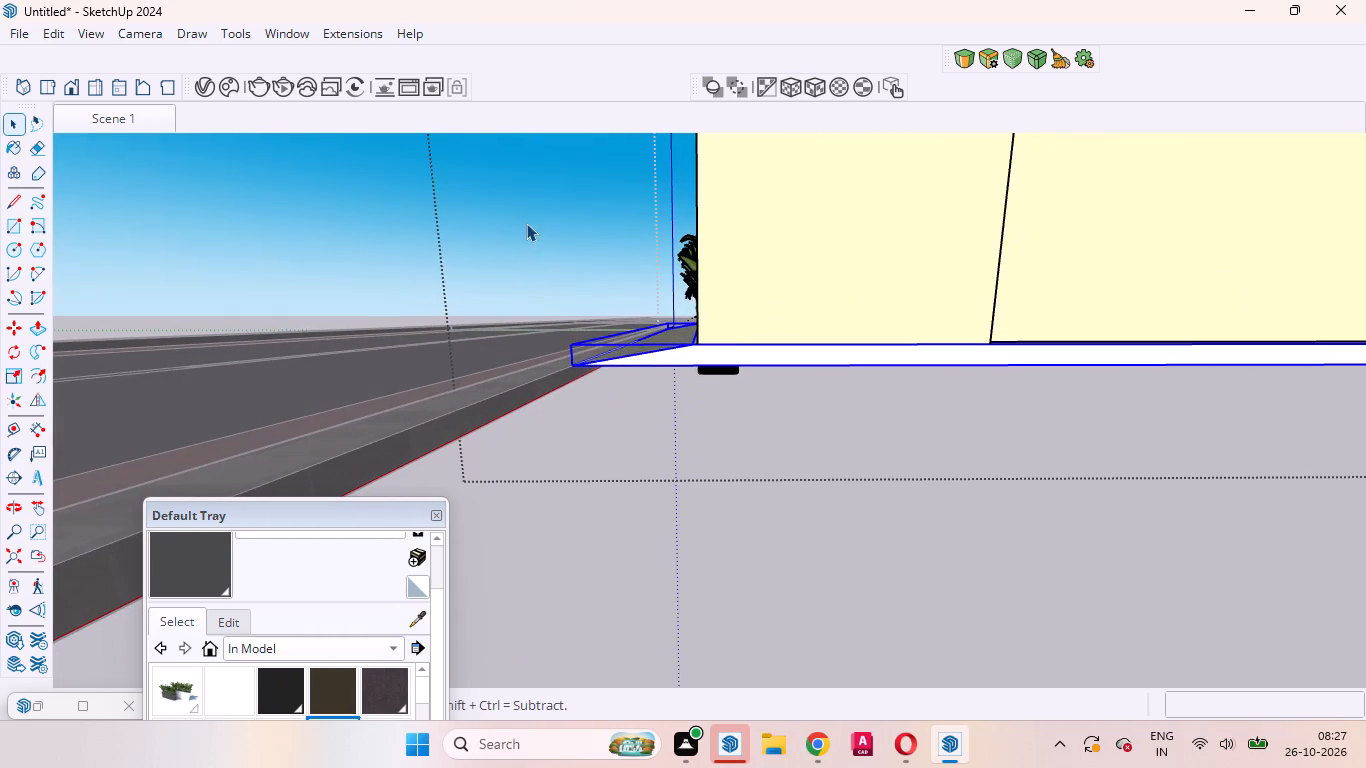
{"action": "scroll", "coordinate": [651, 339], "scroll_direction": "up", "scroll_amount": 4}
{"action": "scroll", "coordinate": [679, 419], "scroll_direction": "up", "scroll_amount": 4}
{"action": "scroll", "coordinate": [528, 404], "scroll_direction": "up", "scroll_amount": 5}
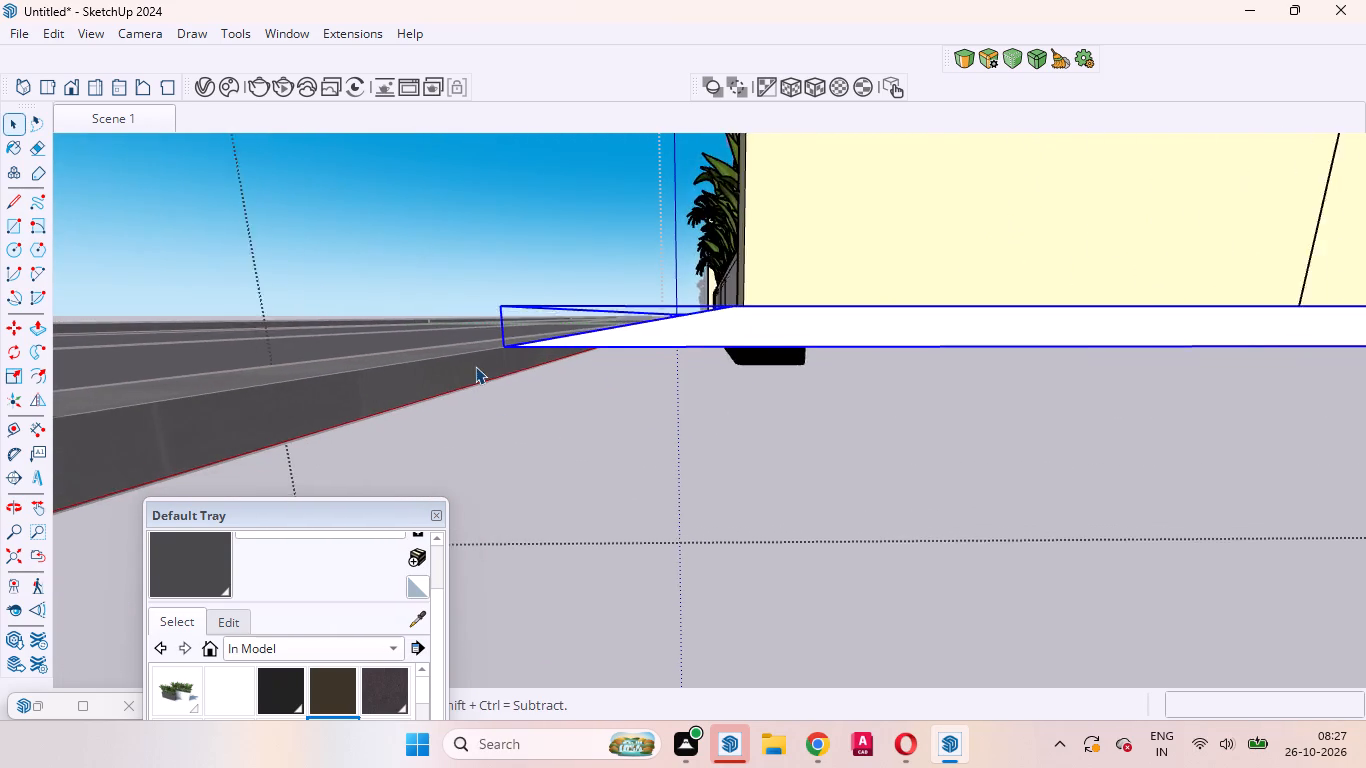
{"action": "scroll", "coordinate": [636, 502], "scroll_direction": "up", "scroll_amount": 1}
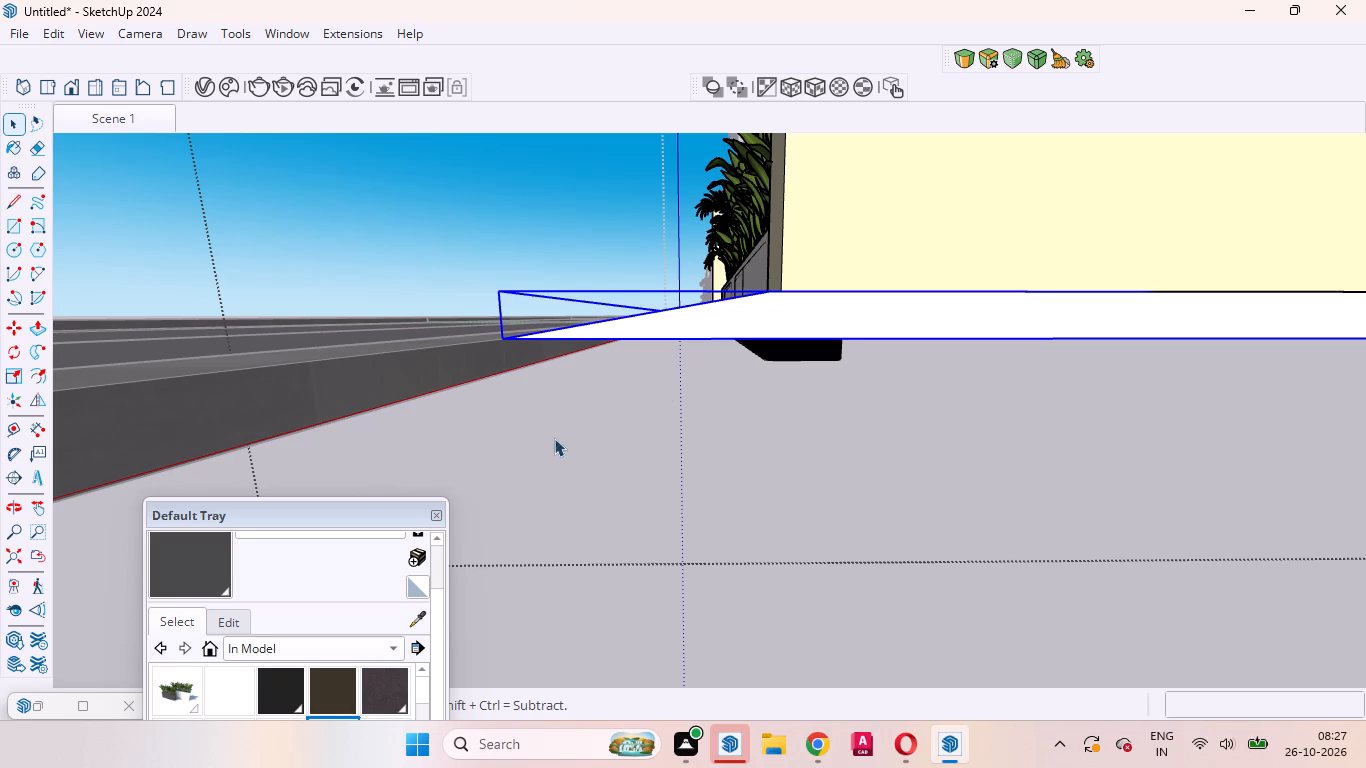
{"action": "scroll", "coordinate": [672, 379], "scroll_direction": "down", "scroll_amount": 9}
{"action": "middle_click_drag", "start_coordinate": [690, 376], "coordinate": [717, 582]}
{"action": "scroll", "coordinate": [640, 426], "scroll_direction": "down", "scroll_amount": 5}
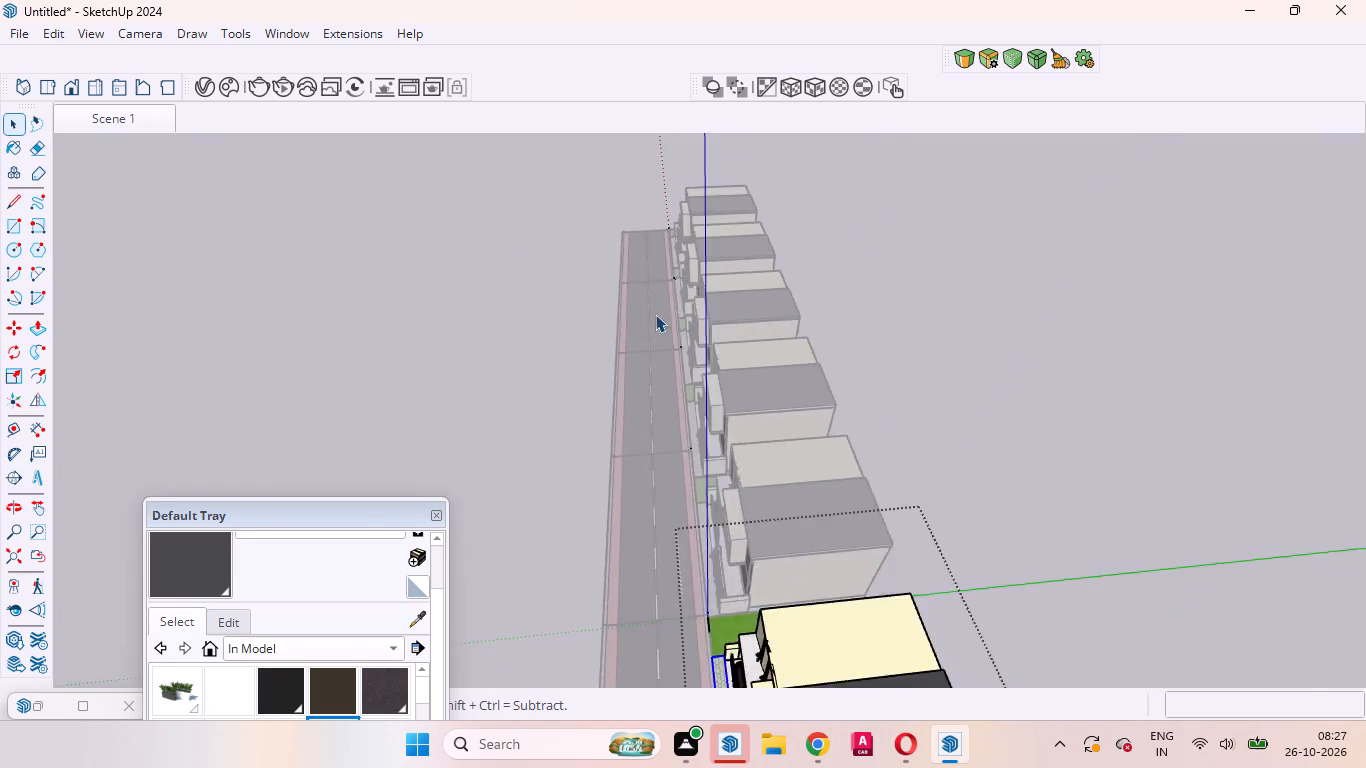
{"action": "scroll", "coordinate": [655, 314], "scroll_direction": "down", "scroll_amount": 7}
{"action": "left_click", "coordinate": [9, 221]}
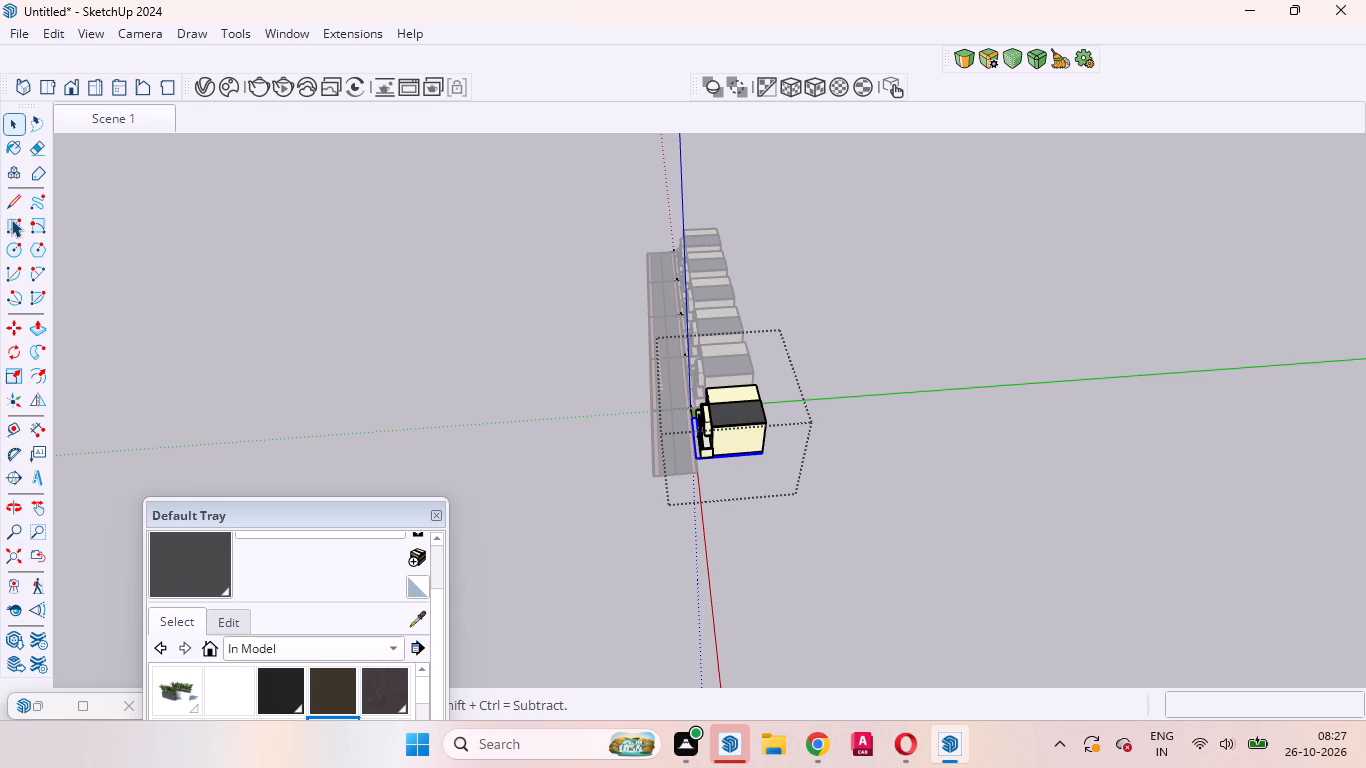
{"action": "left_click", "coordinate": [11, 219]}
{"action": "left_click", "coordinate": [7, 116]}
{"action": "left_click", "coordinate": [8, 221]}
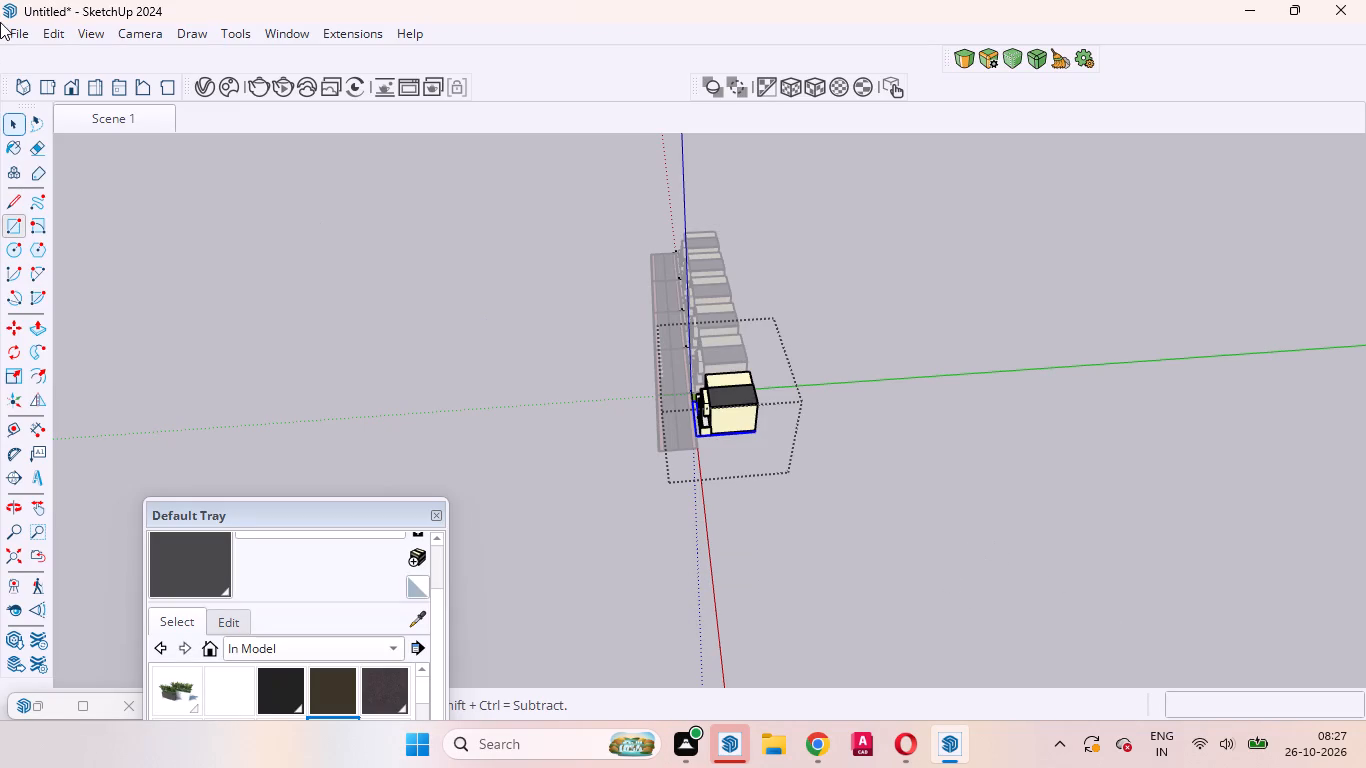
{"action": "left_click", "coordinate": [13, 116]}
Draw a ground rectangle about 9' 10" by 40' beside the end house, from the plinth's rear bottom corner to the road kerb's end corner.
{"action": "scroll", "coordinate": [657, 452], "scroll_direction": "up", "scroll_amount": 8}
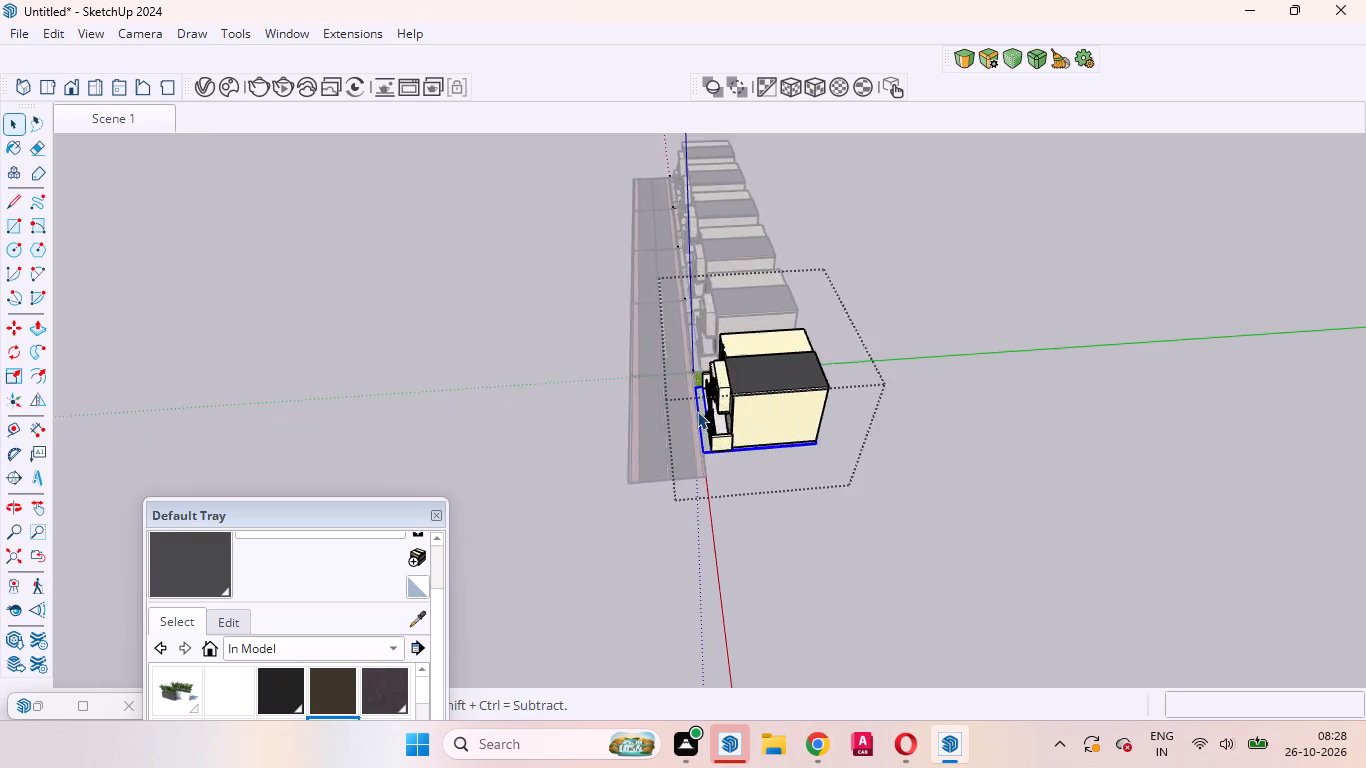
{"action": "scroll", "coordinate": [697, 411], "scroll_direction": "up", "scroll_amount": 8}
{"action": "left_click", "coordinate": [831, 529]}
{"action": "scroll", "coordinate": [792, 527], "scroll_direction": "up", "scroll_amount": 6}
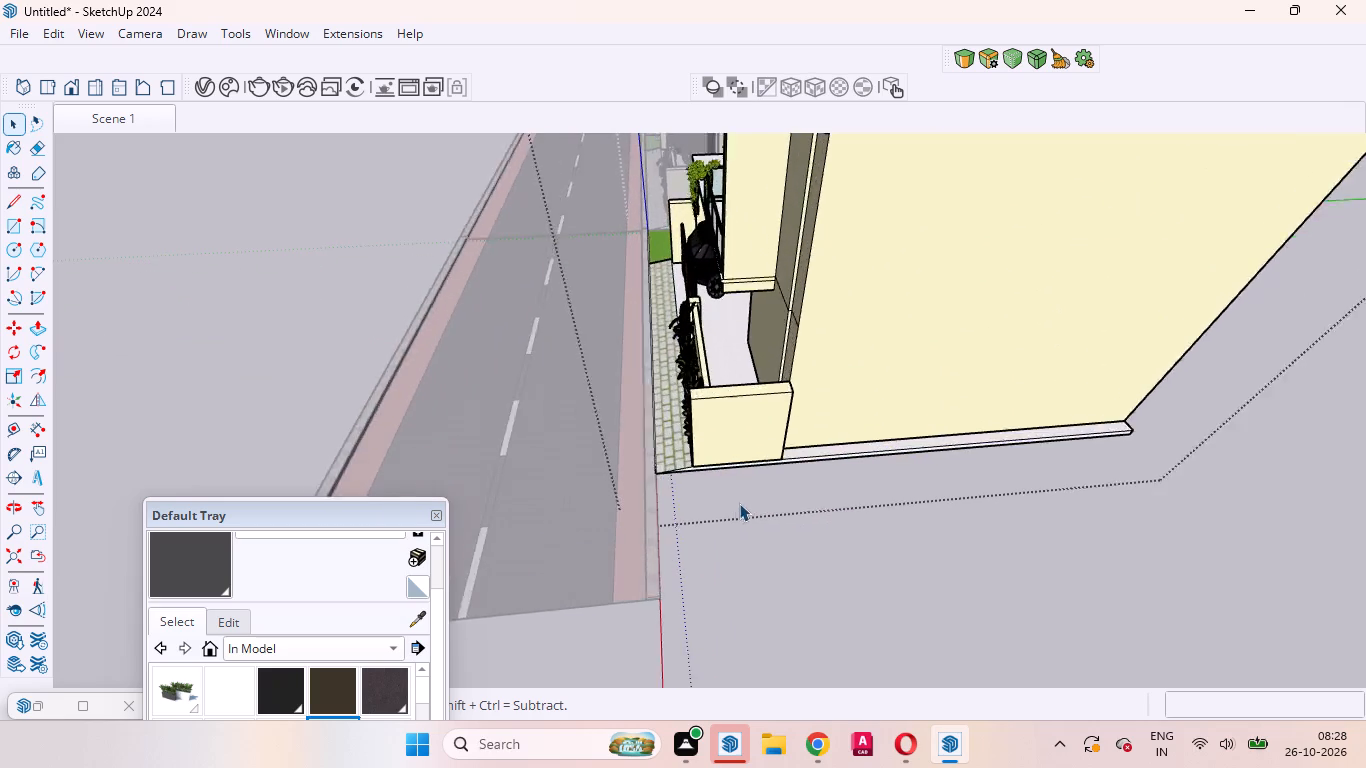
{"action": "scroll", "coordinate": [739, 503], "scroll_direction": "up", "scroll_amount": 14}
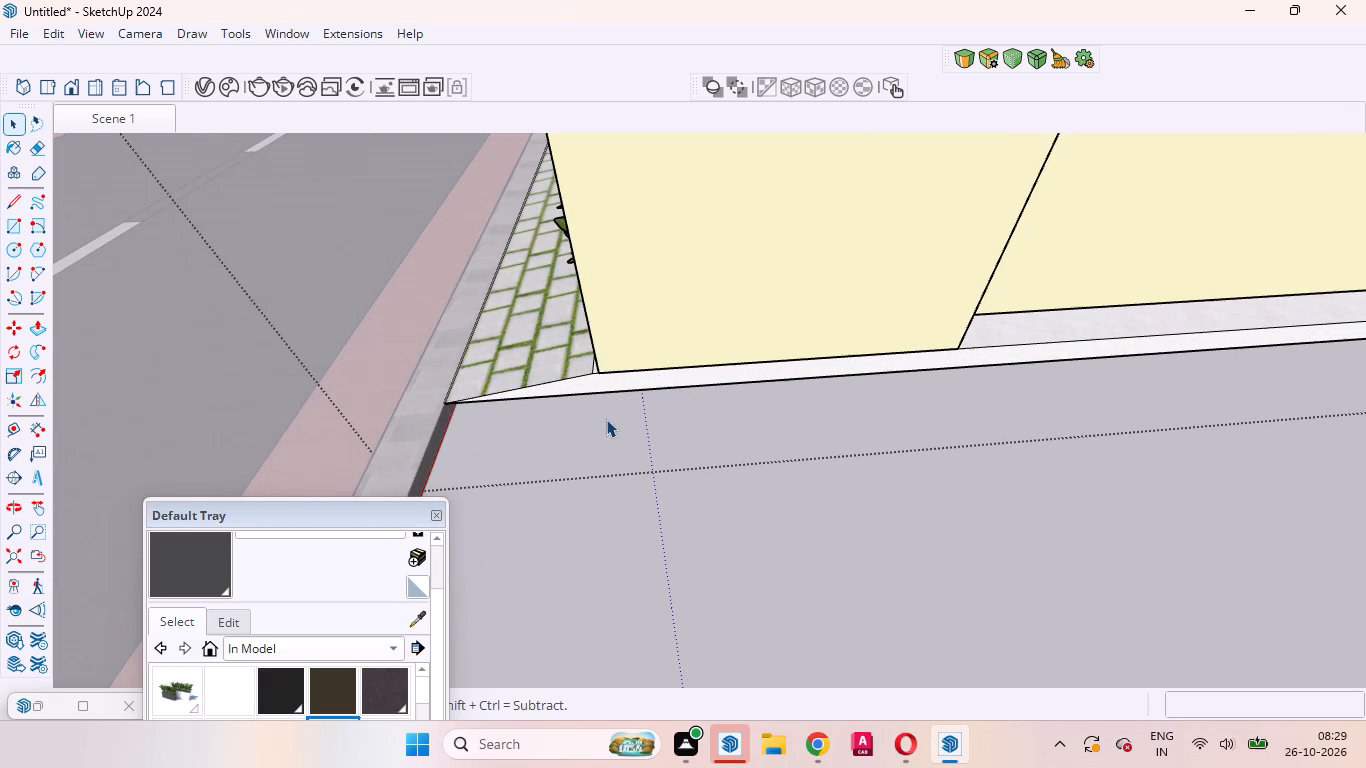
{"action": "scroll", "coordinate": [613, 421], "scroll_direction": "down", "scroll_amount": 2}
{"action": "scroll", "coordinate": [563, 426], "scroll_direction": "up", "scroll_amount": 5}
{"action": "middle_click_drag", "start_coordinate": [497, 427], "coordinate": [498, 425]}
{"action": "scroll", "coordinate": [498, 425], "scroll_direction": "up", "scroll_amount": 1}
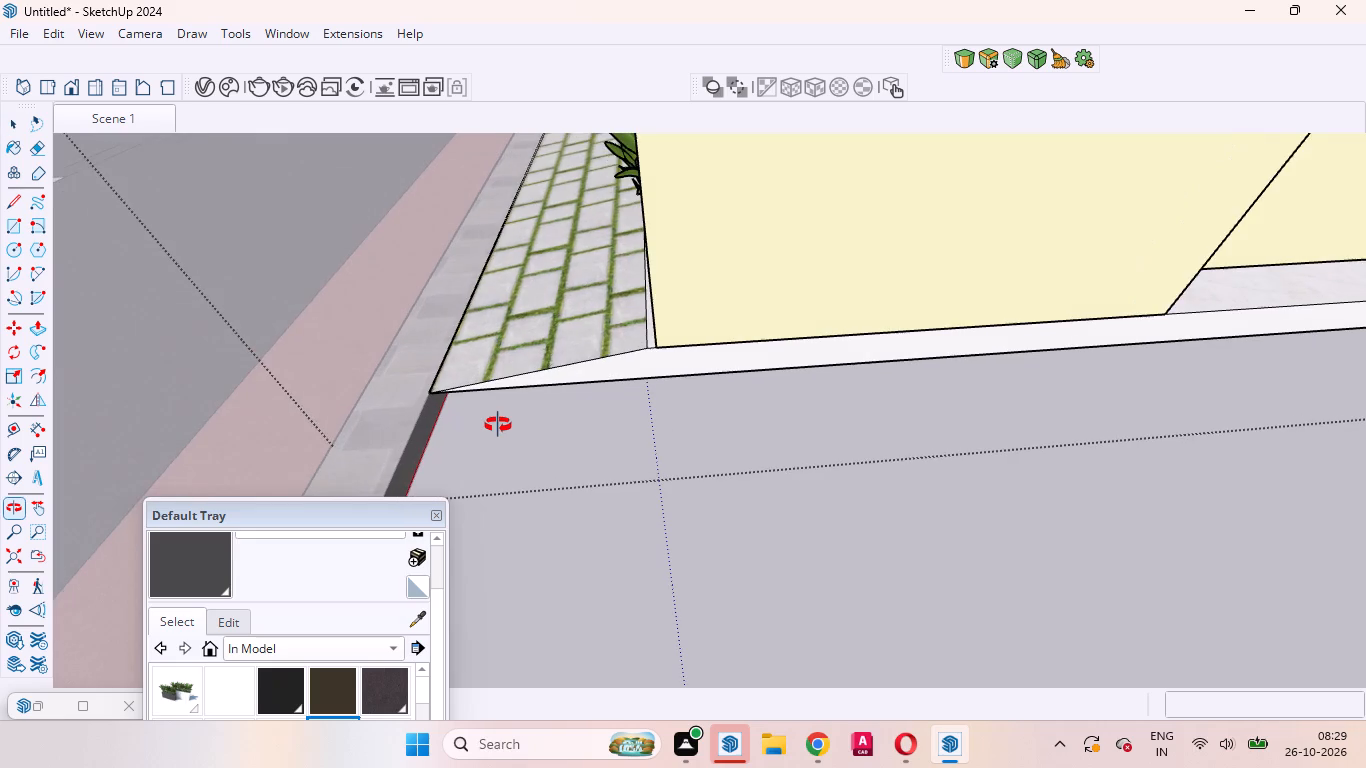
{"action": "middle_click_drag", "start_coordinate": [498, 425], "coordinate": [491, 344]}
{"action": "scroll", "coordinate": [466, 373], "scroll_direction": "up", "scroll_amount": 7}
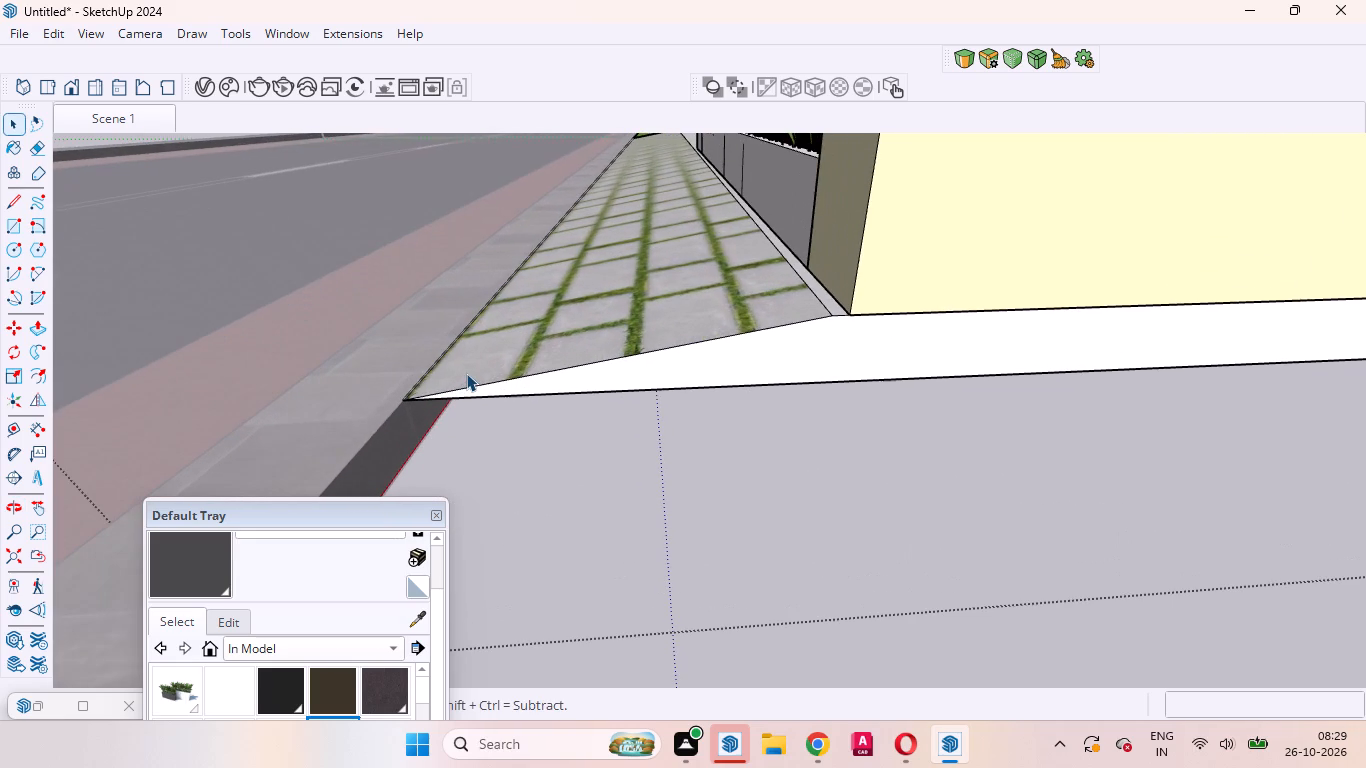
{"action": "key", "text": "r"}
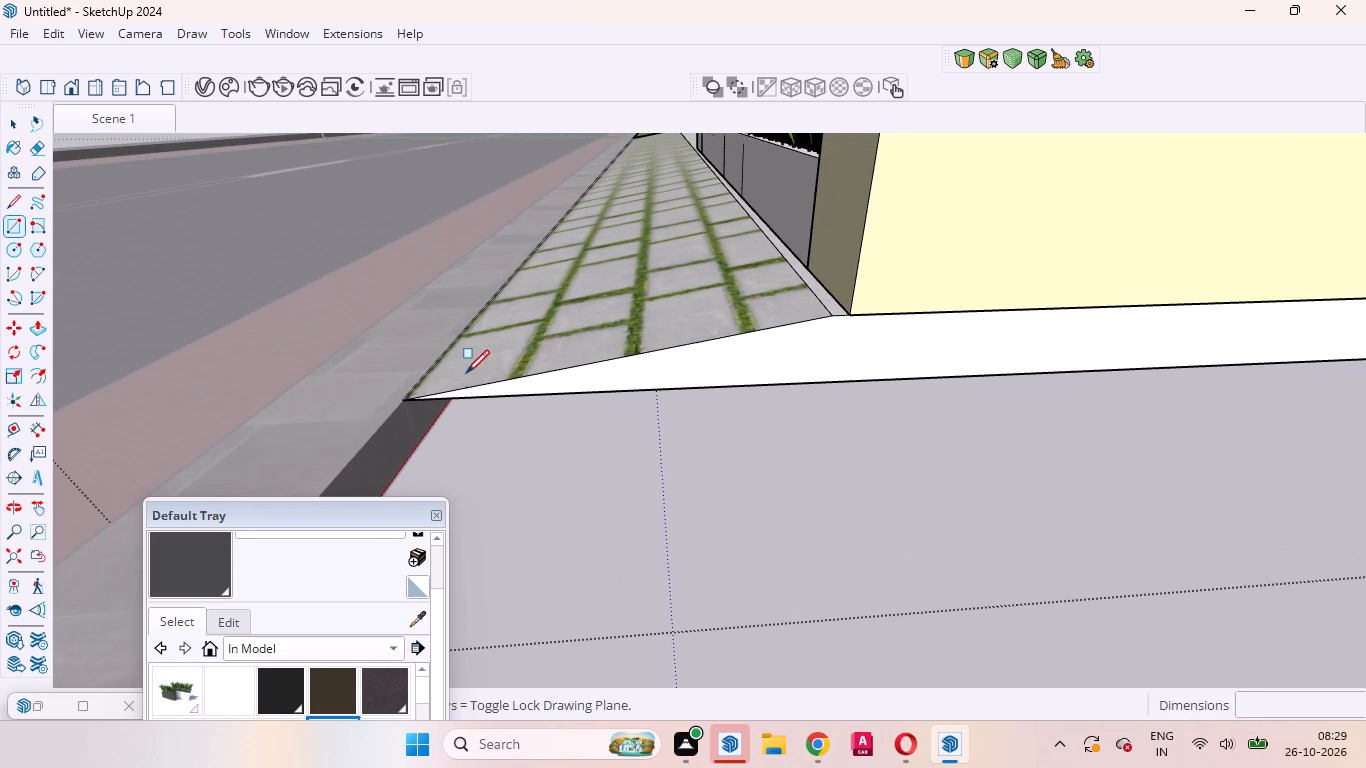
{"action": "scroll", "coordinate": [466, 373], "scroll_direction": "down", "scroll_amount": 8}
{"action": "scroll", "coordinate": [466, 373], "scroll_direction": "up", "scroll_amount": 1}
{"action": "scroll", "coordinate": [466, 373], "scroll_direction": "down", "scroll_amount": 20}
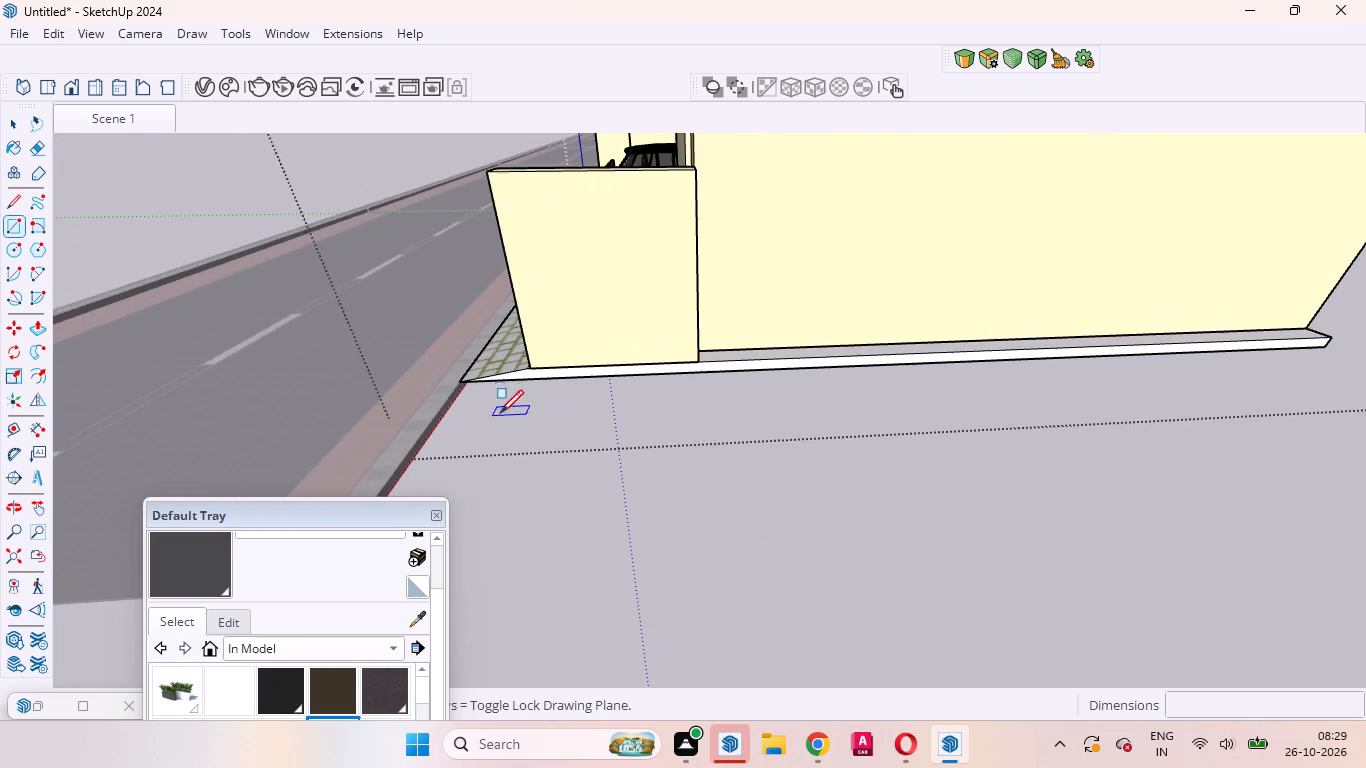
{"action": "scroll", "coordinate": [500, 413], "scroll_direction": "down", "scroll_amount": 3}
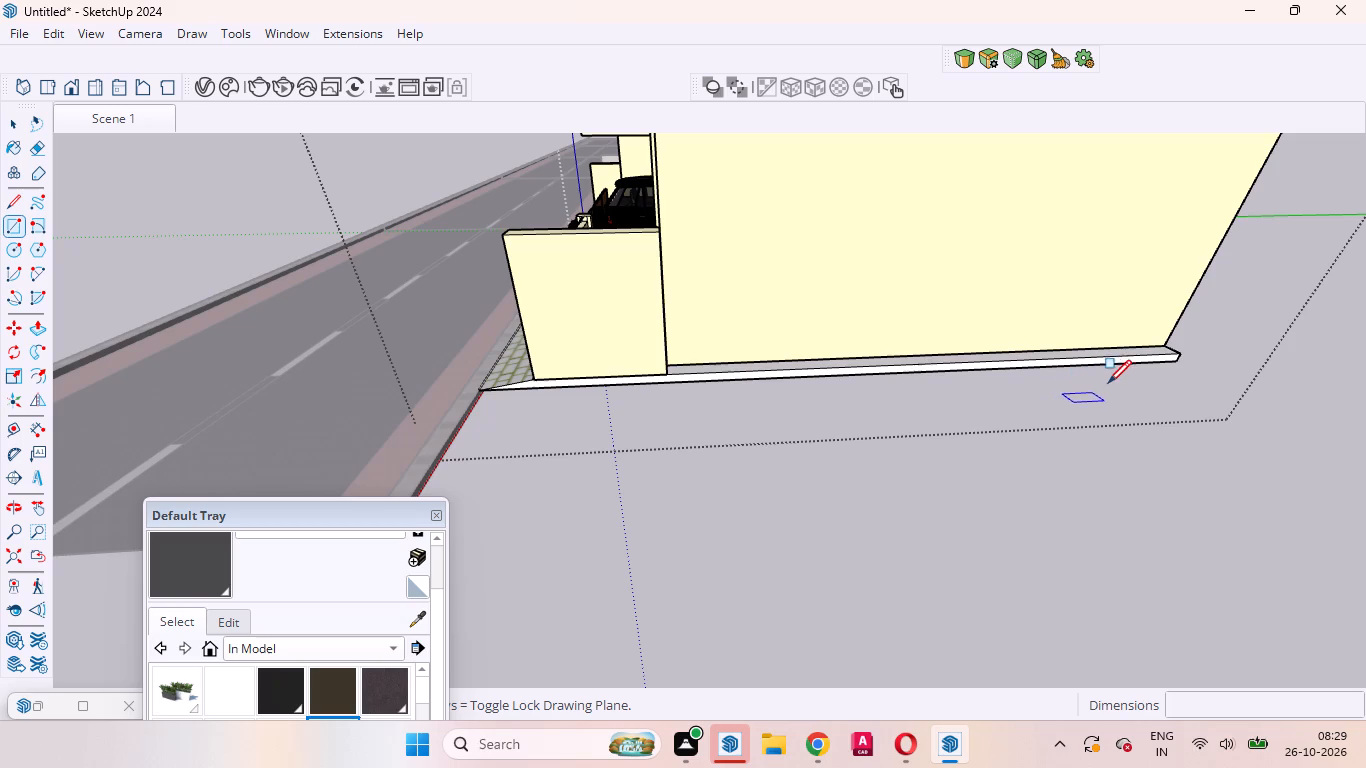
{"action": "scroll", "coordinate": [1161, 369], "scroll_direction": "up", "scroll_amount": 11}
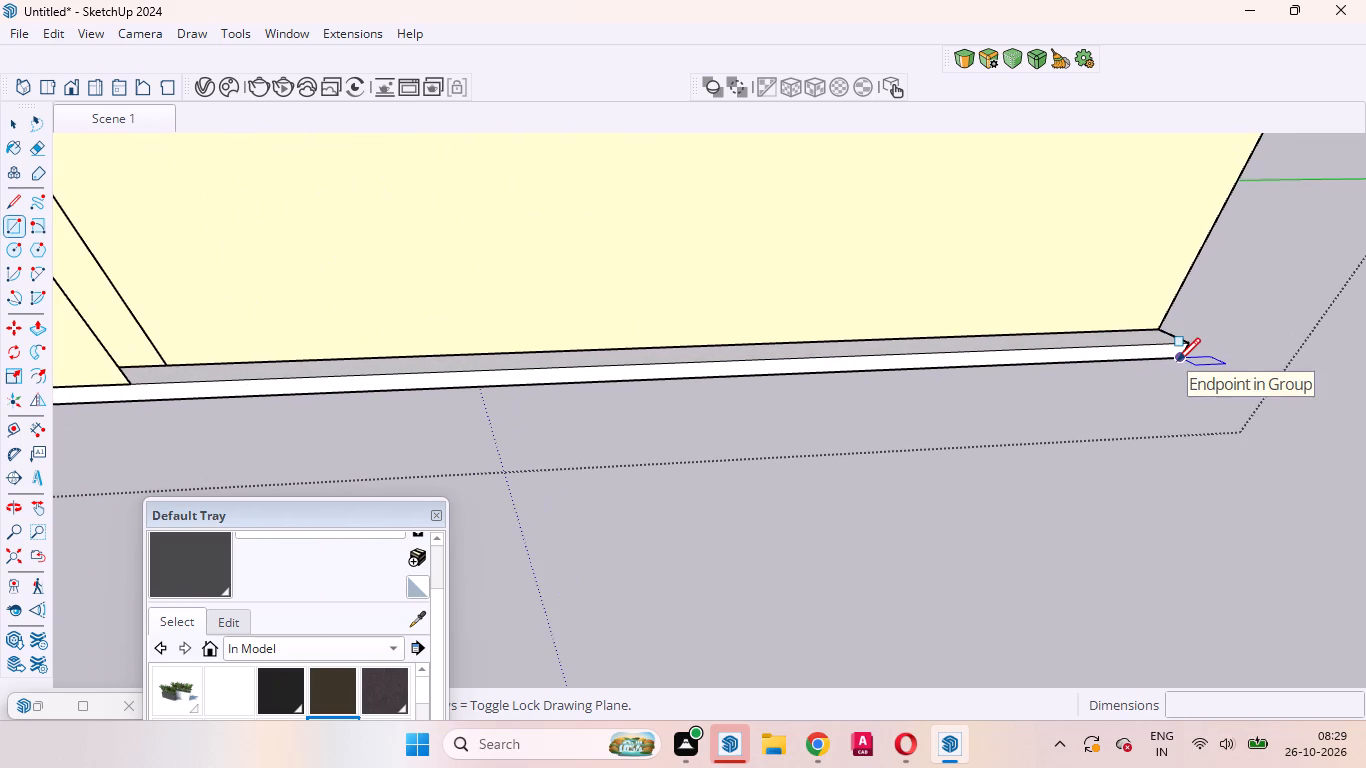
{"action": "left_click", "coordinate": [1177, 361]}
{"action": "scroll", "coordinate": [1095, 423], "scroll_direction": "down", "scroll_amount": 12}
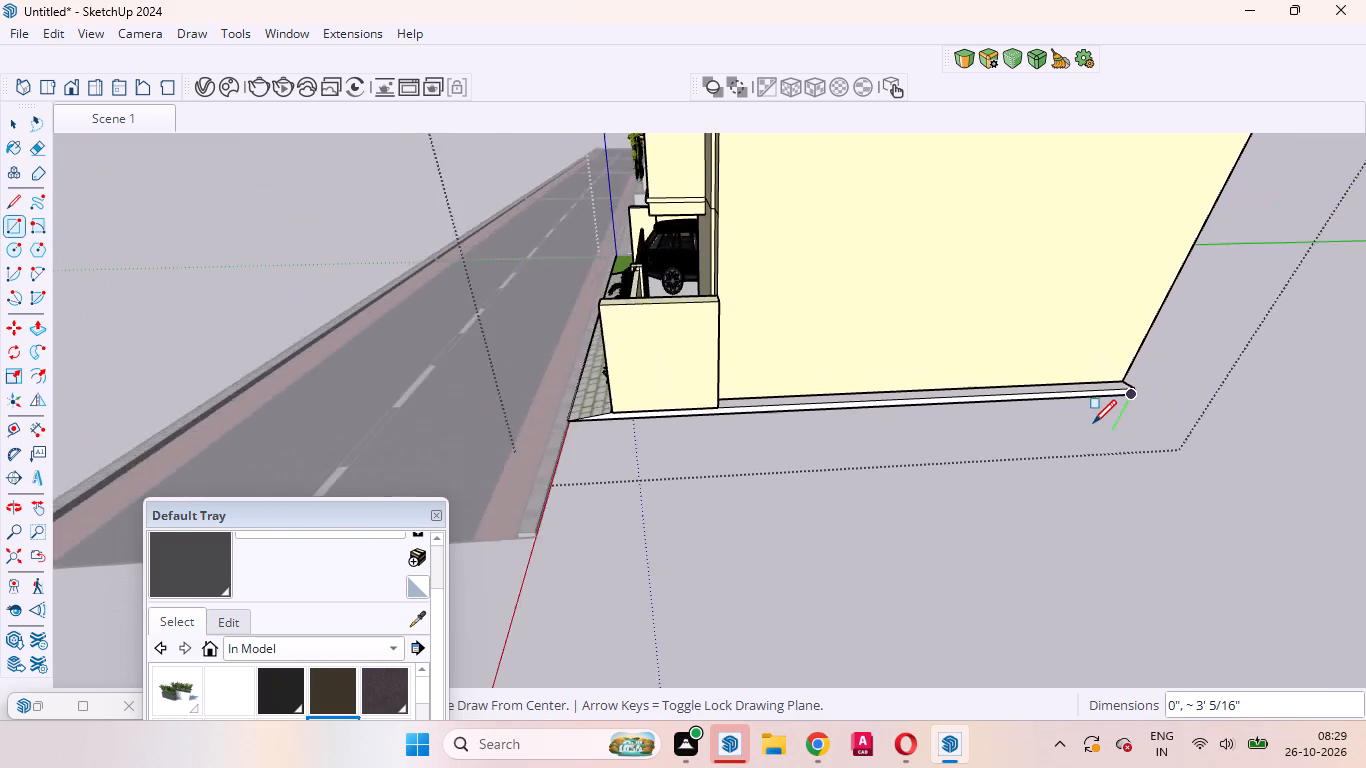
{"action": "scroll", "coordinate": [1093, 423], "scroll_direction": "down", "scroll_amount": 7}
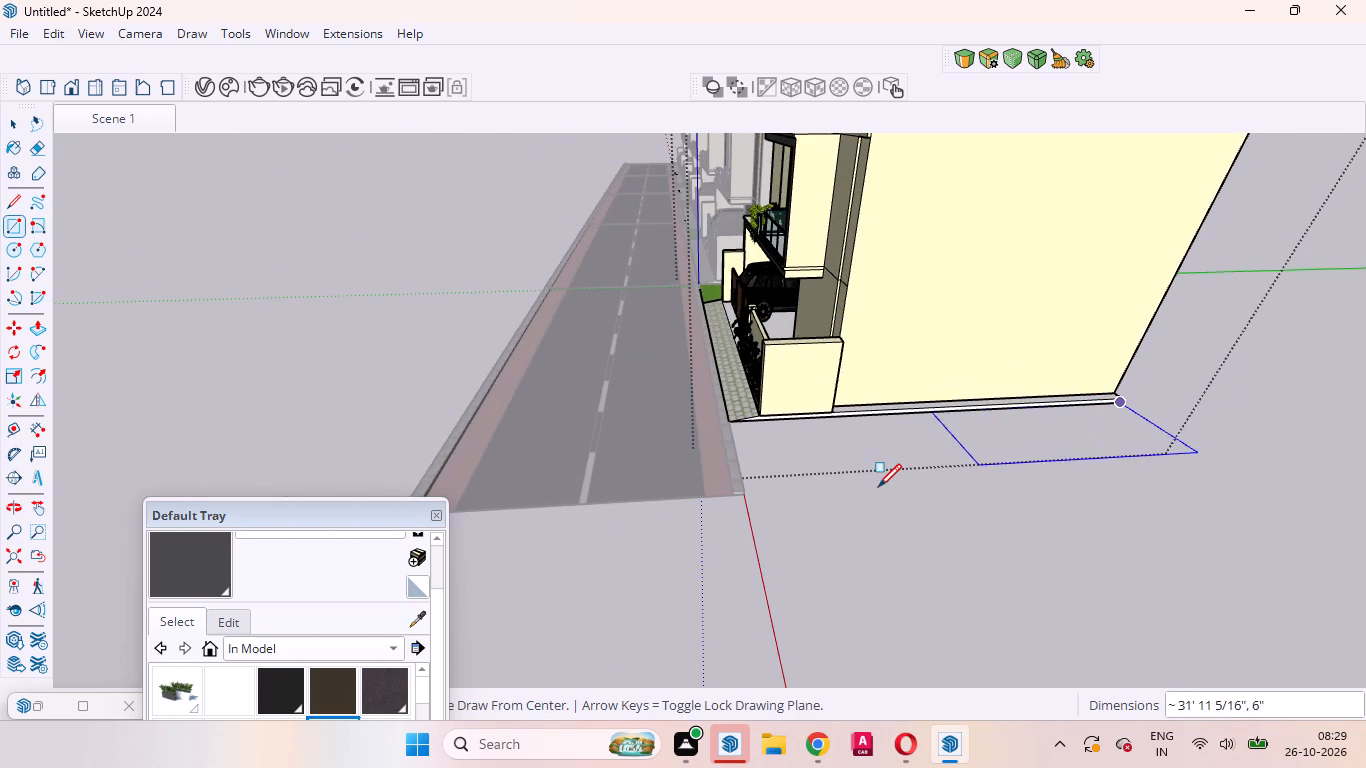
{"action": "scroll", "coordinate": [790, 474], "scroll_direction": "up", "scroll_amount": 10}
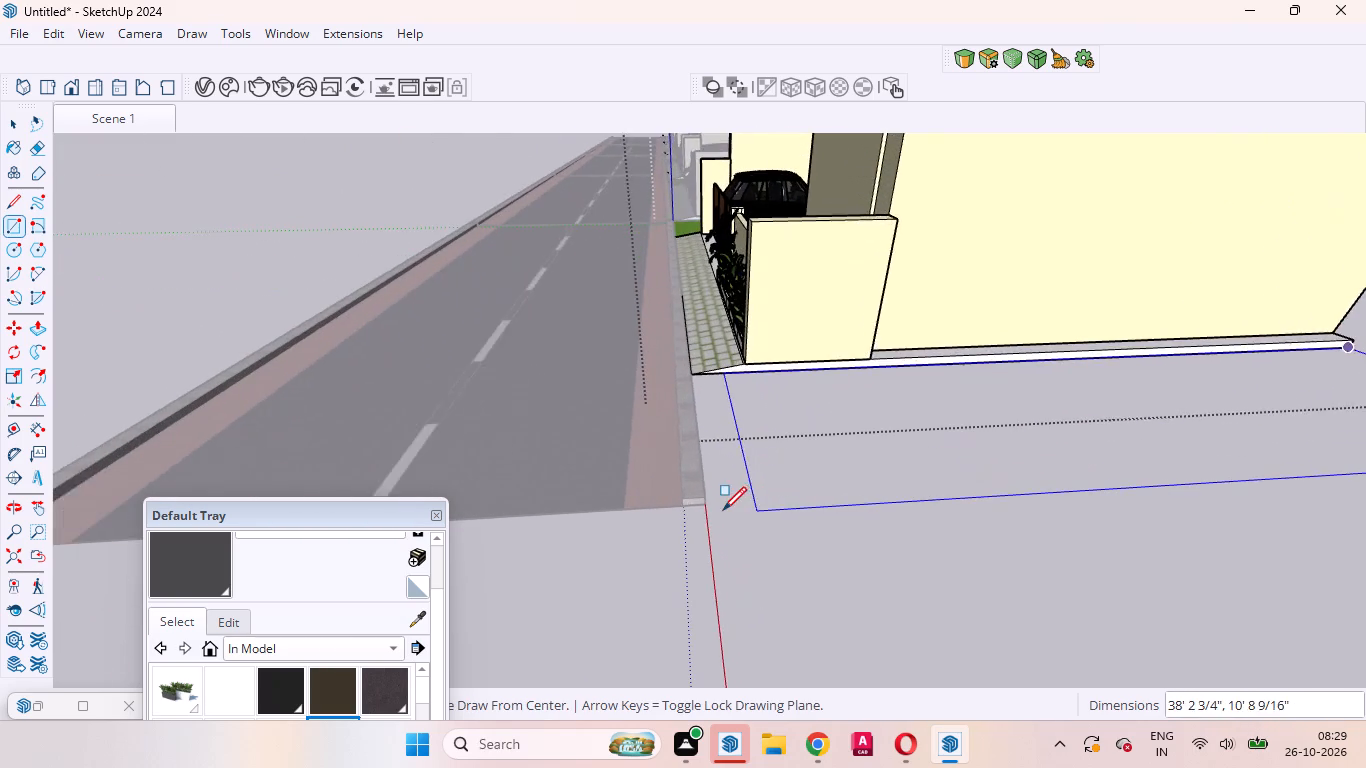
{"action": "scroll", "coordinate": [723, 510], "scroll_direction": "up", "scroll_amount": 2}
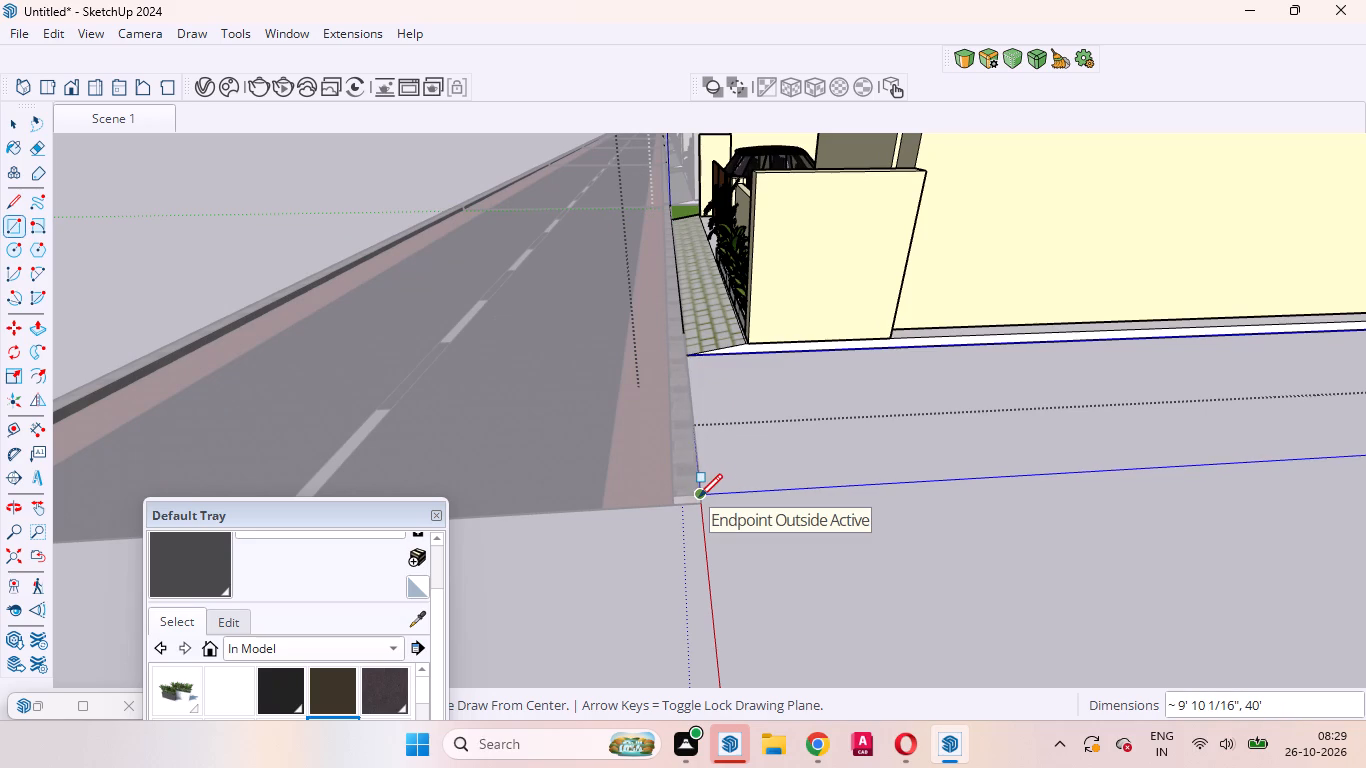
{"action": "left_click", "coordinate": [699, 497]}
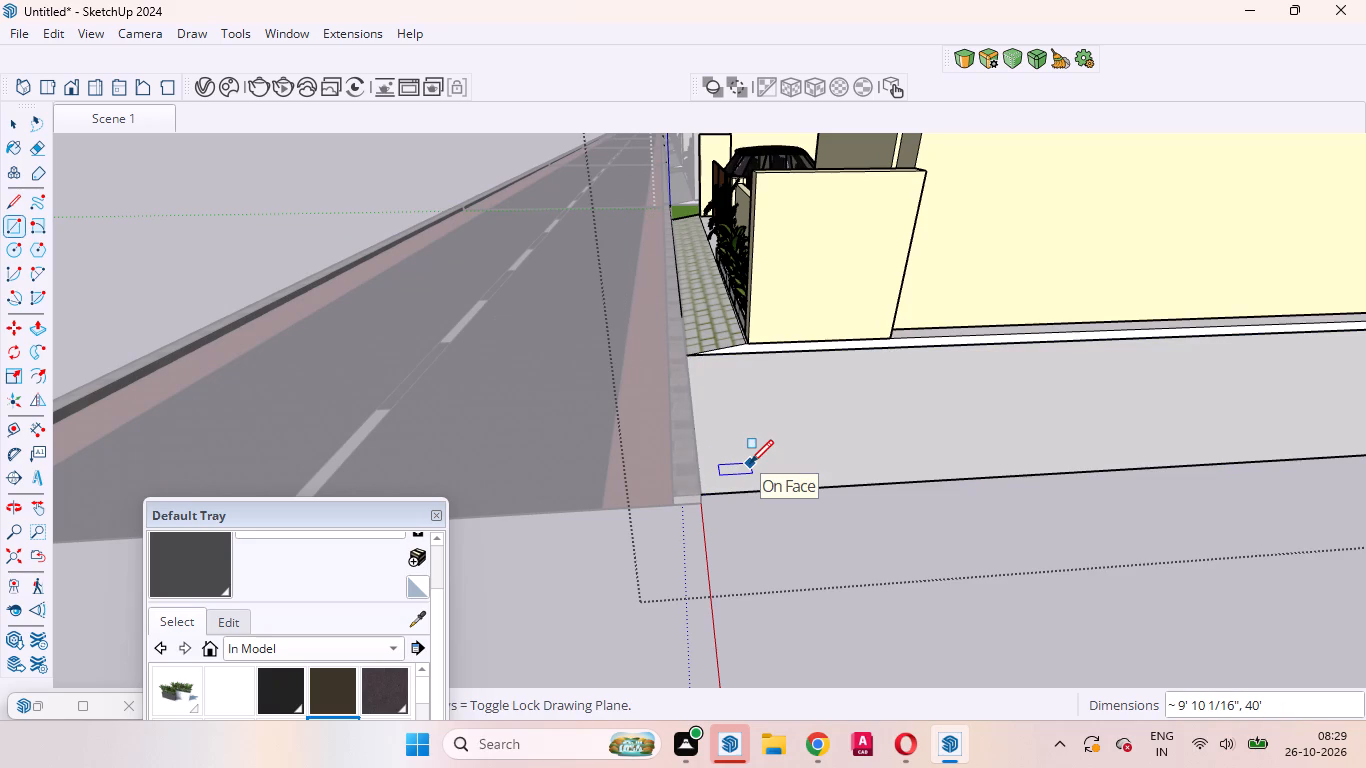
{"action": "key", "text": "space"}
Sample the grass material from the small lawn beside the gate and paint the blank ground strip along the house's side with it.
{"action": "scroll", "coordinate": [750, 463], "scroll_direction": "down", "scroll_amount": 5}
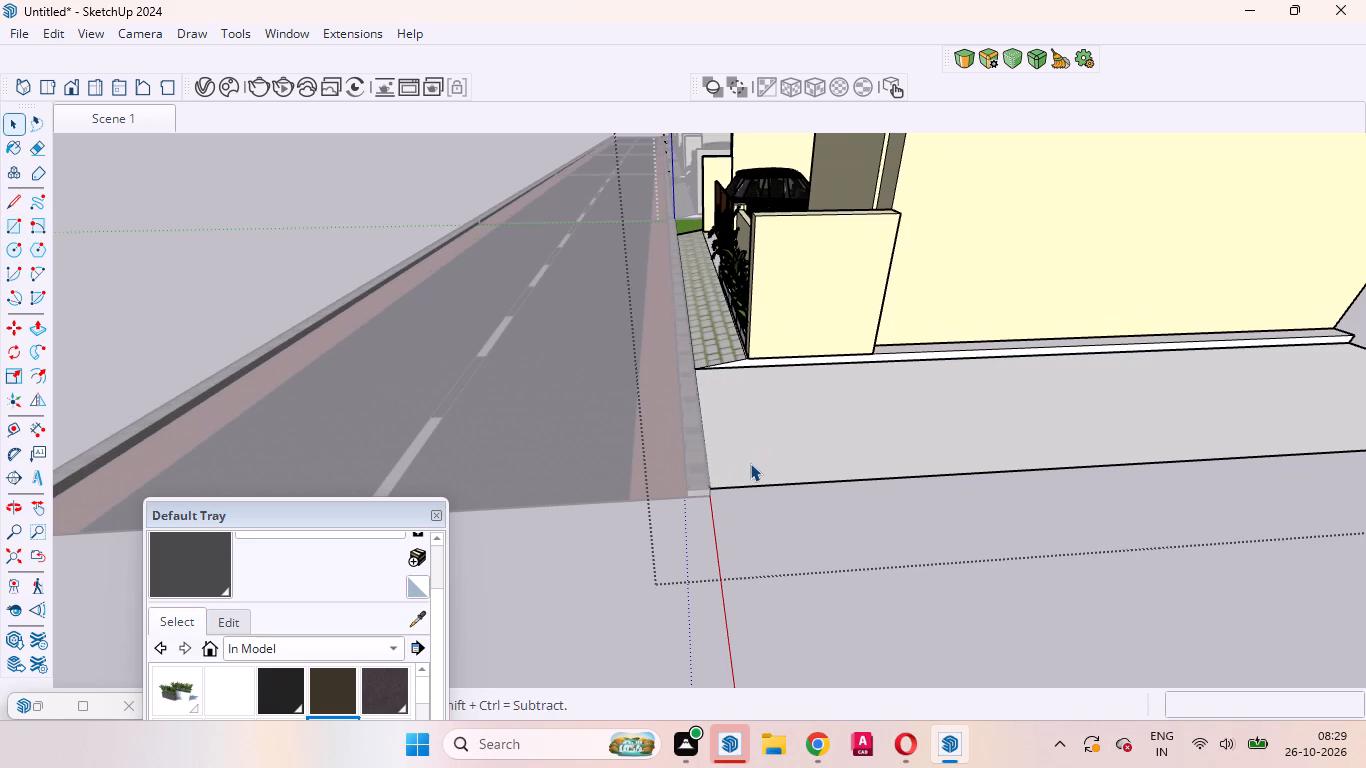
{"action": "middle_click", "coordinate": [750, 463]}
{"action": "scroll", "coordinate": [750, 463], "scroll_direction": "up", "scroll_amount": 1}
{"action": "scroll", "coordinate": [750, 463], "scroll_direction": "down", "scroll_amount": 7}
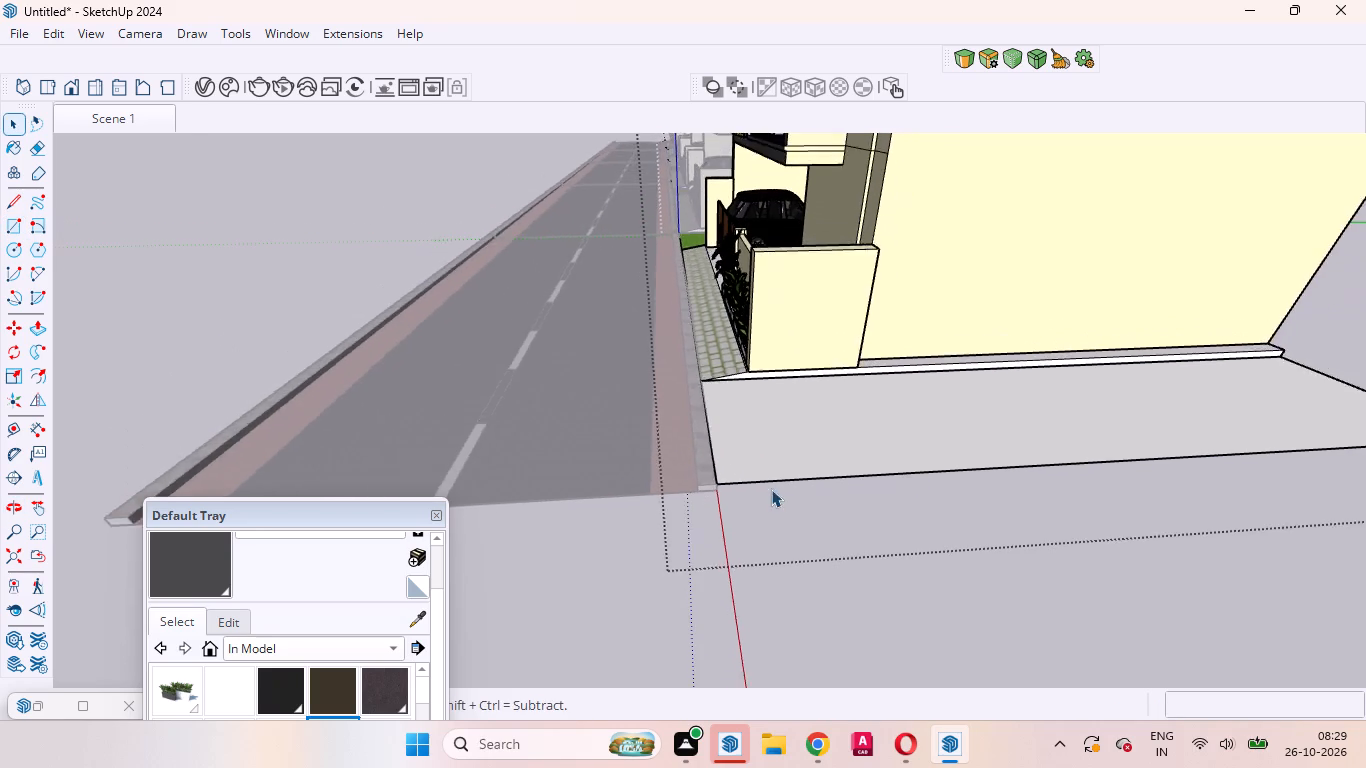
{"action": "scroll", "coordinate": [771, 489], "scroll_direction": "down", "scroll_amount": 5}
{"action": "middle_click_drag", "start_coordinate": [655, 481], "coordinate": [989, 564]}
{"action": "scroll", "coordinate": [996, 552], "scroll_direction": "down", "scroll_amount": 3}
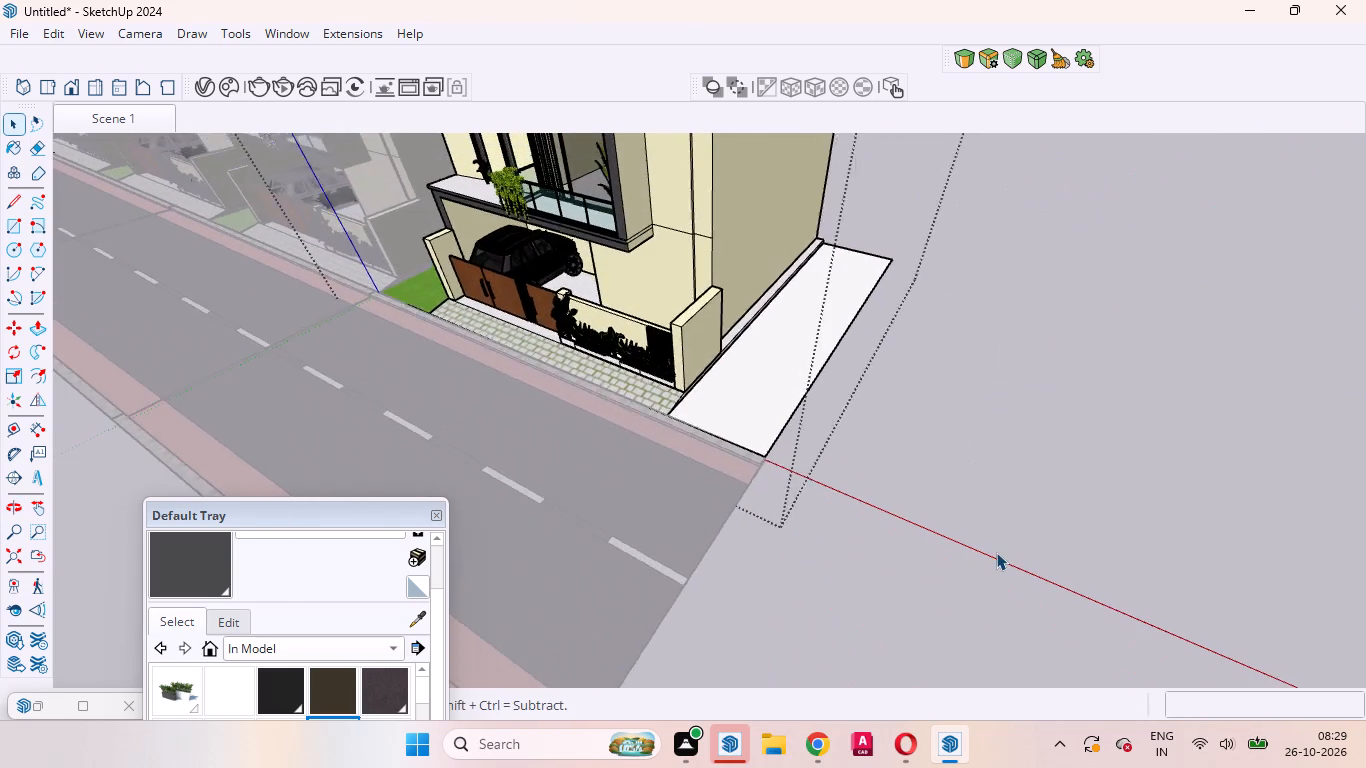
{"action": "scroll", "coordinate": [996, 552], "scroll_direction": "down", "scroll_amount": 6}
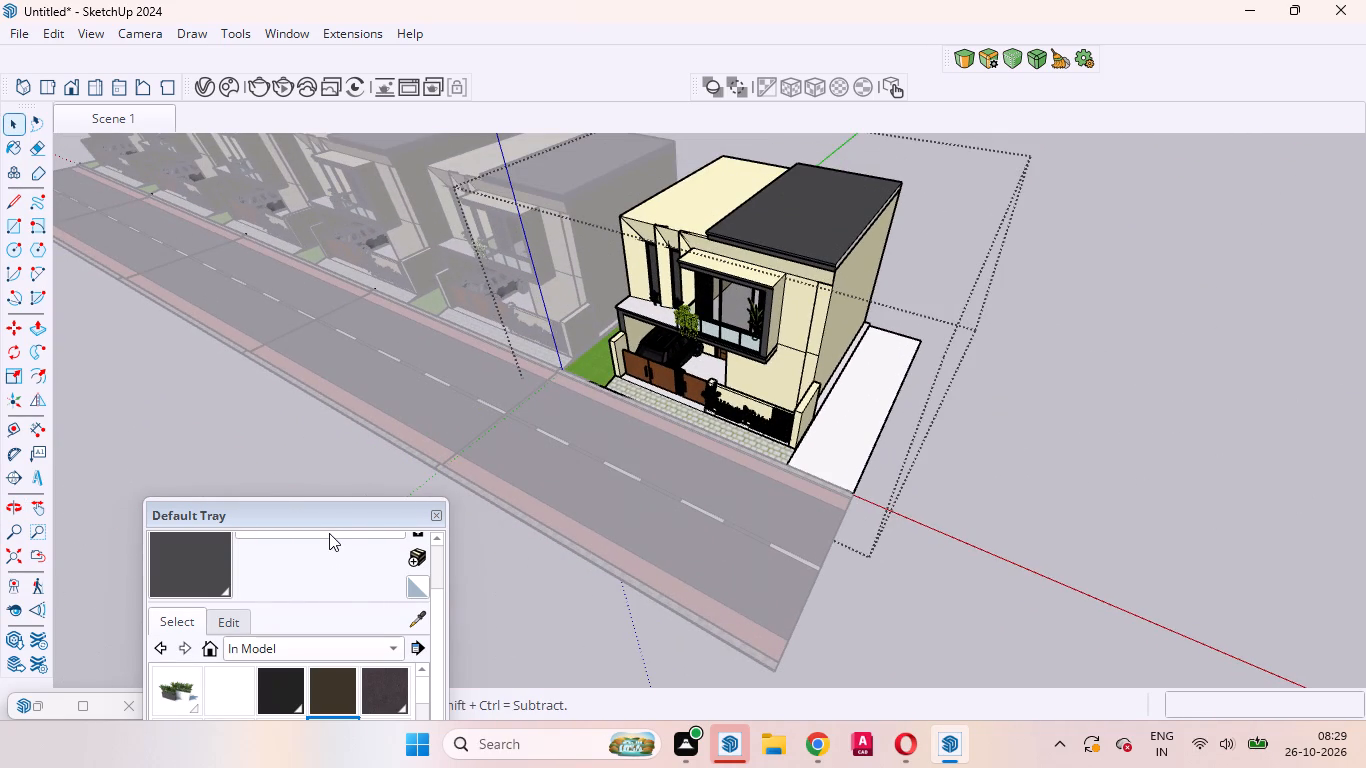
{"action": "left_click_drag", "start_coordinate": [324, 514], "coordinate": [327, 508]}
{"action": "left_click_drag", "start_coordinate": [327, 508], "coordinate": [840, 394]}
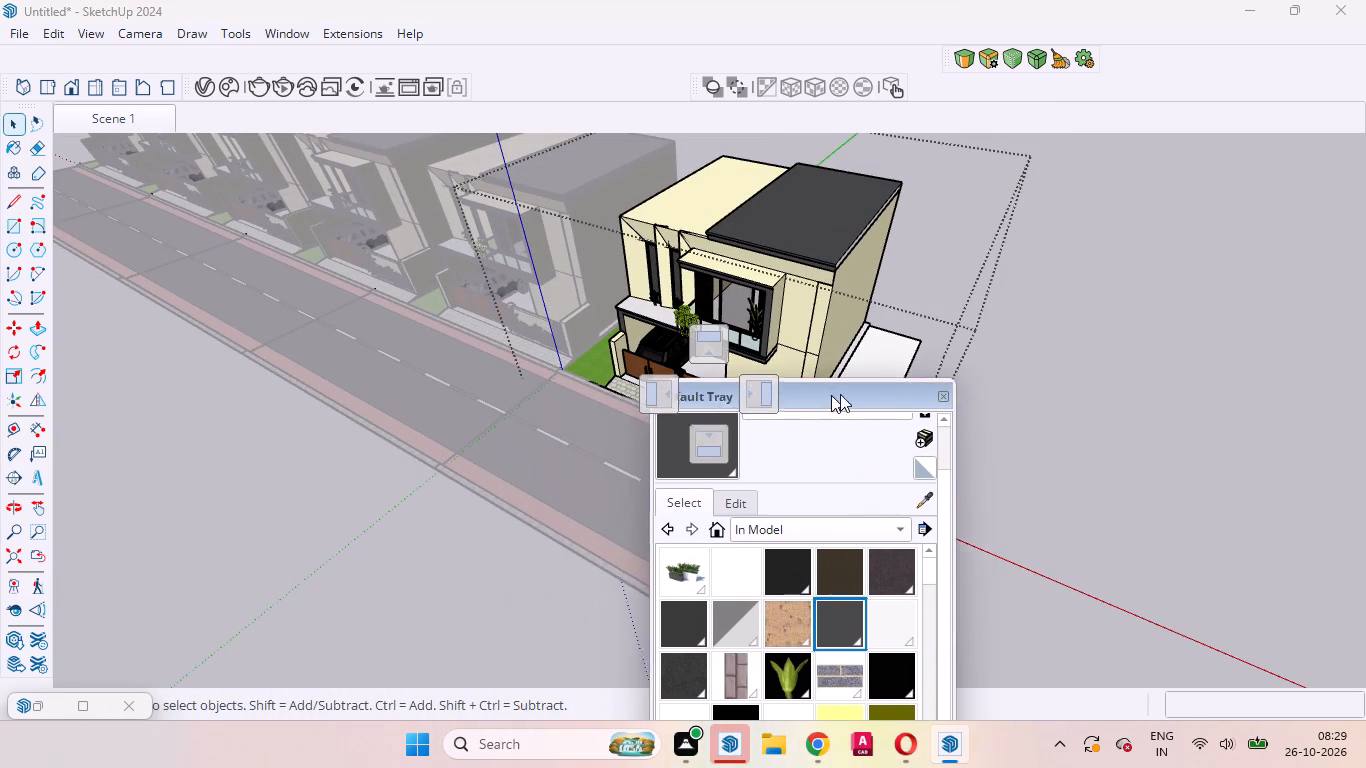
{"action": "left_click_drag", "start_coordinate": [840, 394], "coordinate": [955, 374]}
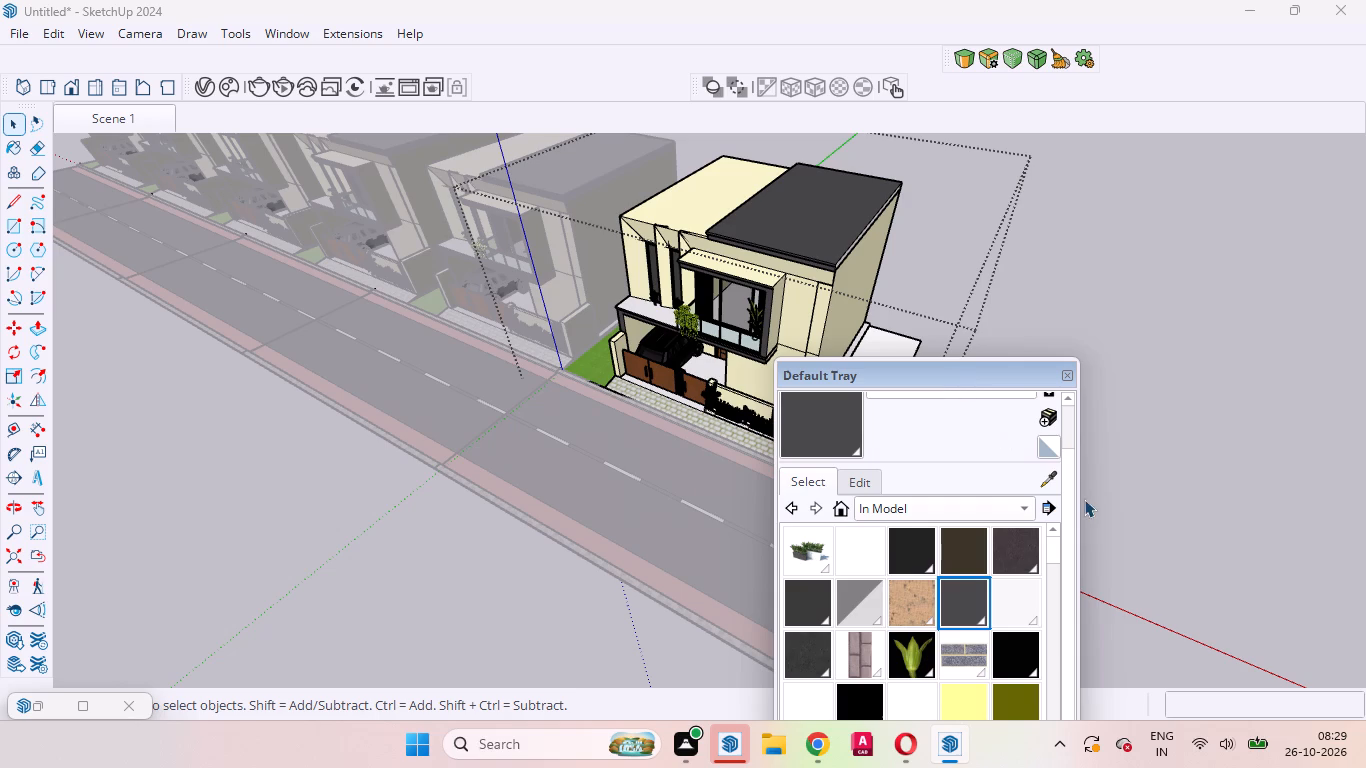
{"action": "left_click", "coordinate": [1049, 483]}
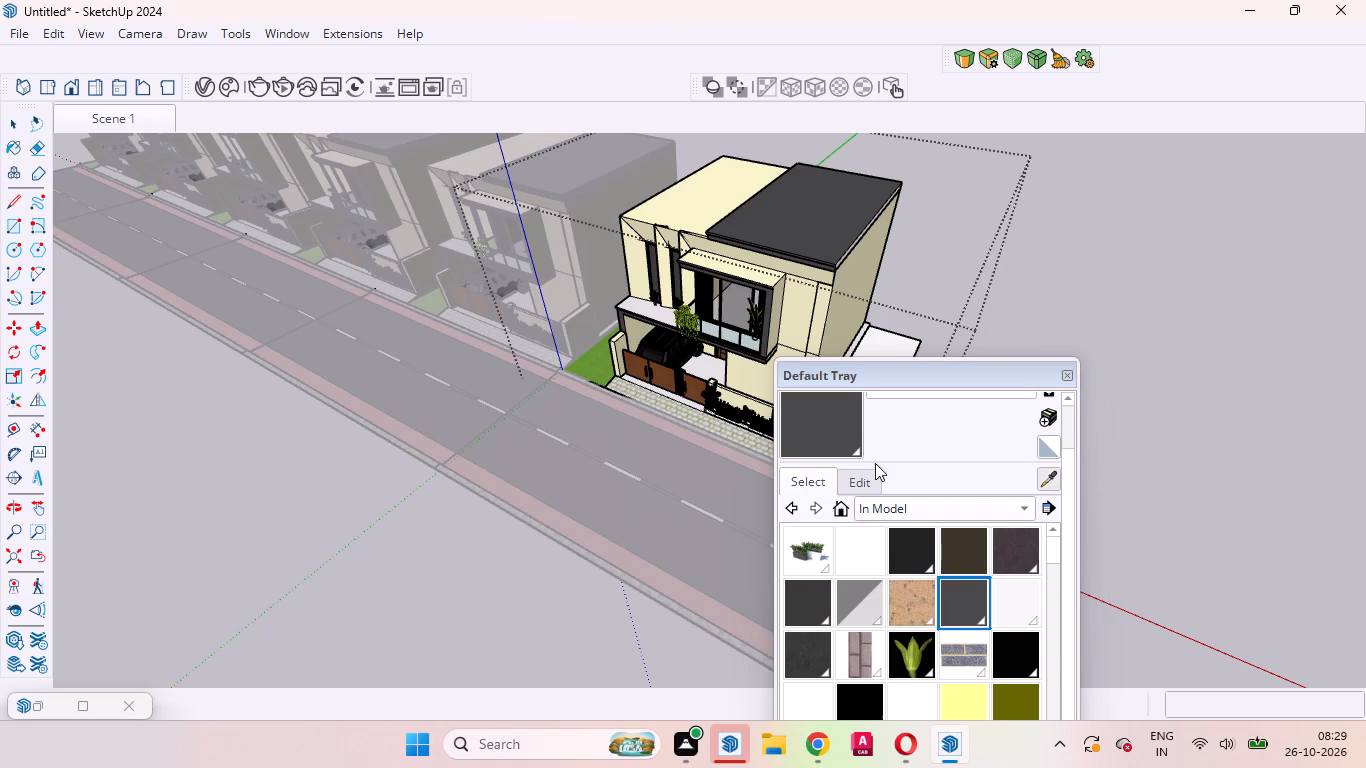
{"action": "scroll", "coordinate": [615, 370], "scroll_direction": "up", "scroll_amount": 15}
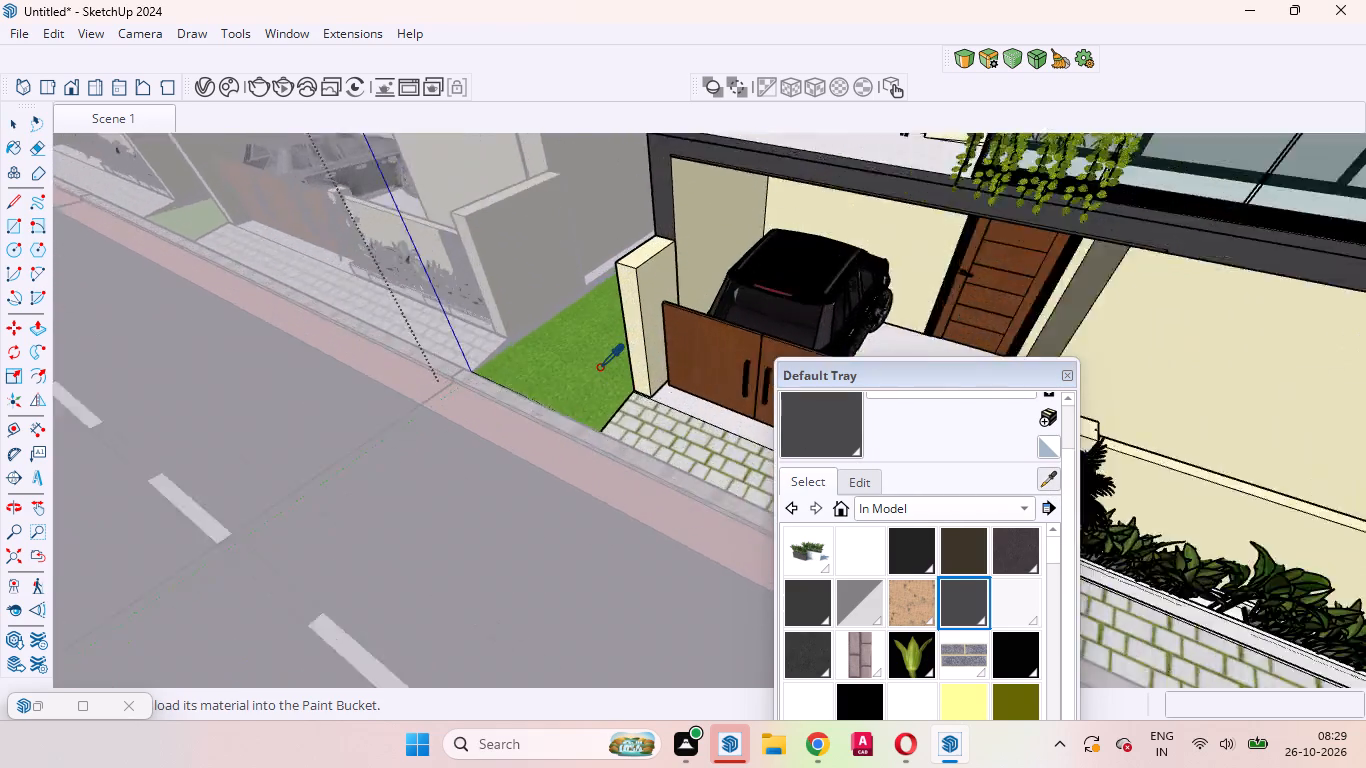
{"action": "scroll", "coordinate": [599, 367], "scroll_direction": "up", "scroll_amount": 10}
{"action": "left_click", "coordinate": [599, 367]}
{"action": "scroll", "coordinate": [531, 392], "scroll_direction": "down", "scroll_amount": 17}
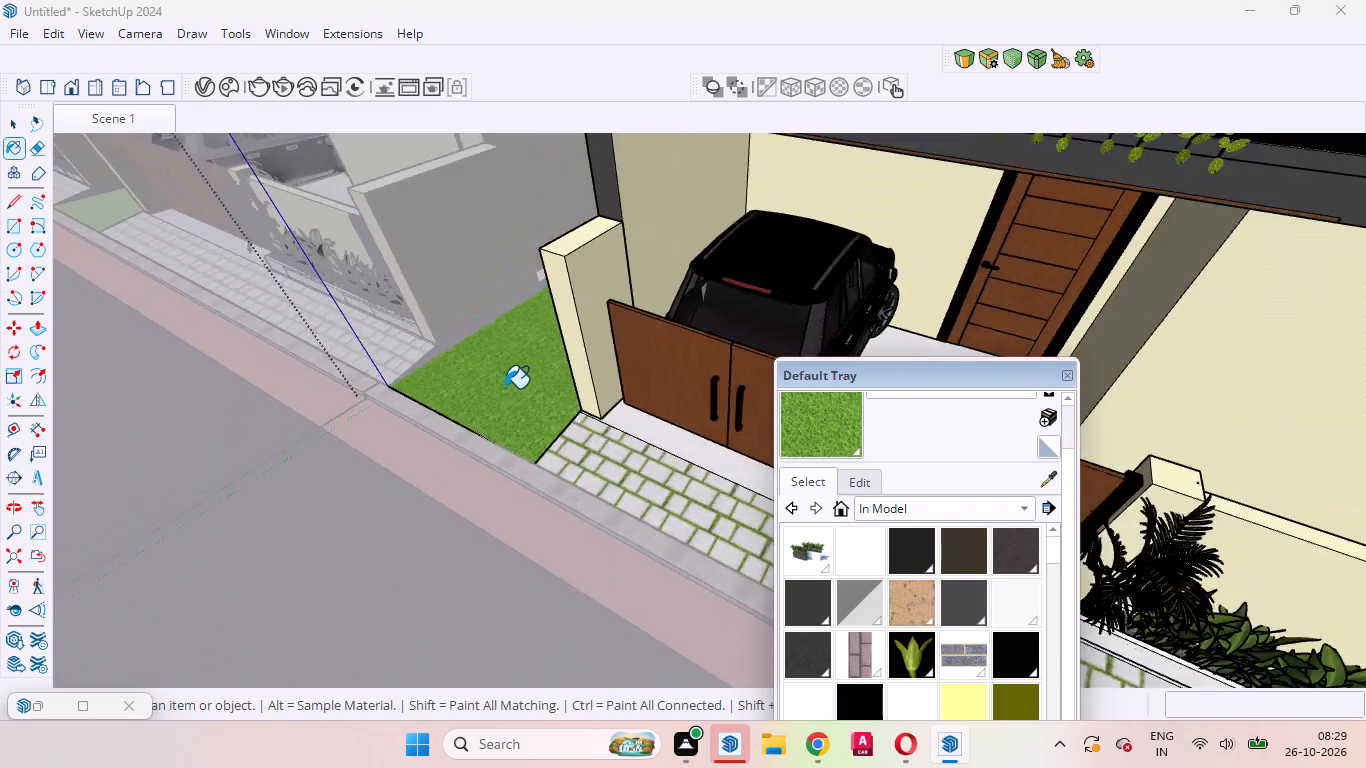
{"action": "scroll", "coordinate": [505, 388], "scroll_direction": "down", "scroll_amount": 20}
{"action": "scroll", "coordinate": [505, 388], "scroll_direction": "down", "scroll_amount": 12}
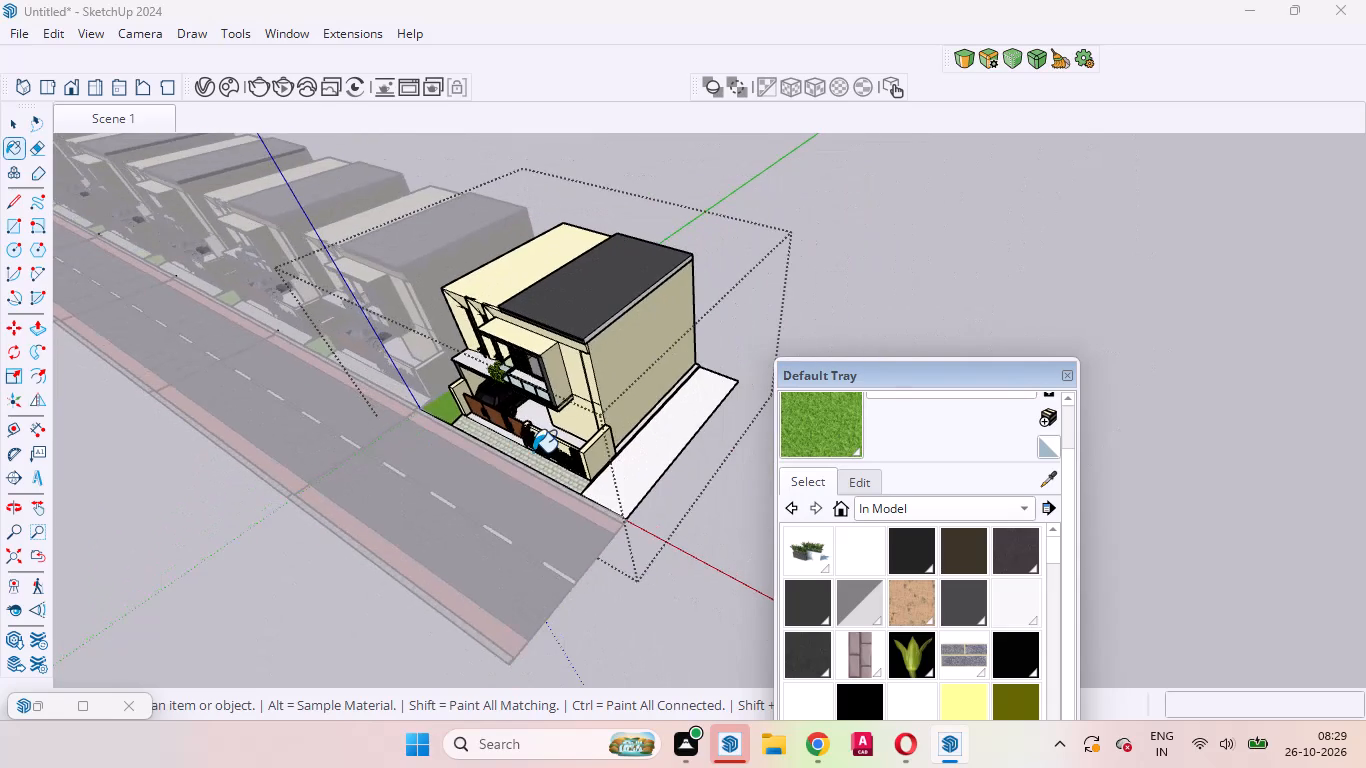
{"action": "left_click", "coordinate": [643, 460]}
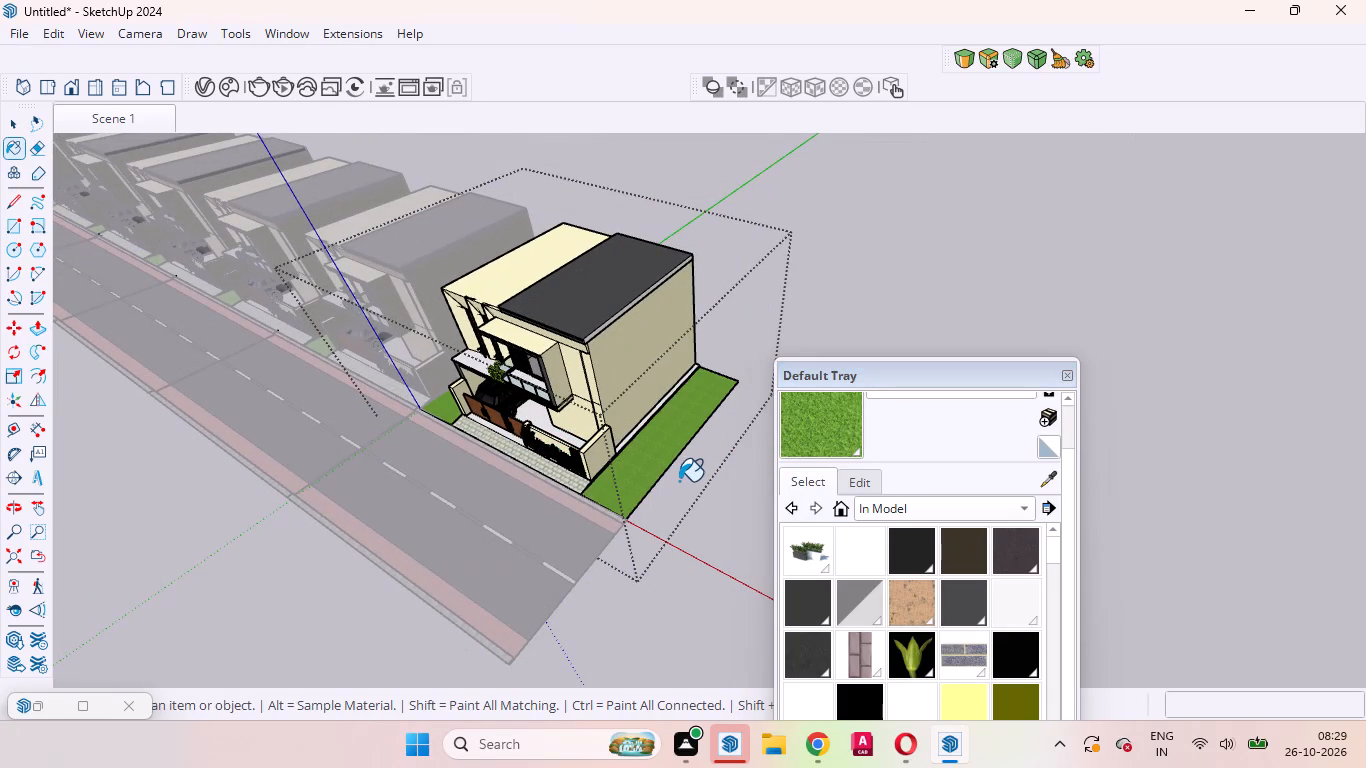
Finish editing the end house with its new grass strip and return to the whole model.
{"action": "scroll", "coordinate": [680, 481], "scroll_direction": "up", "scroll_amount": 11}
{"action": "middle_click_drag", "start_coordinate": [678, 536], "coordinate": [605, 468]}
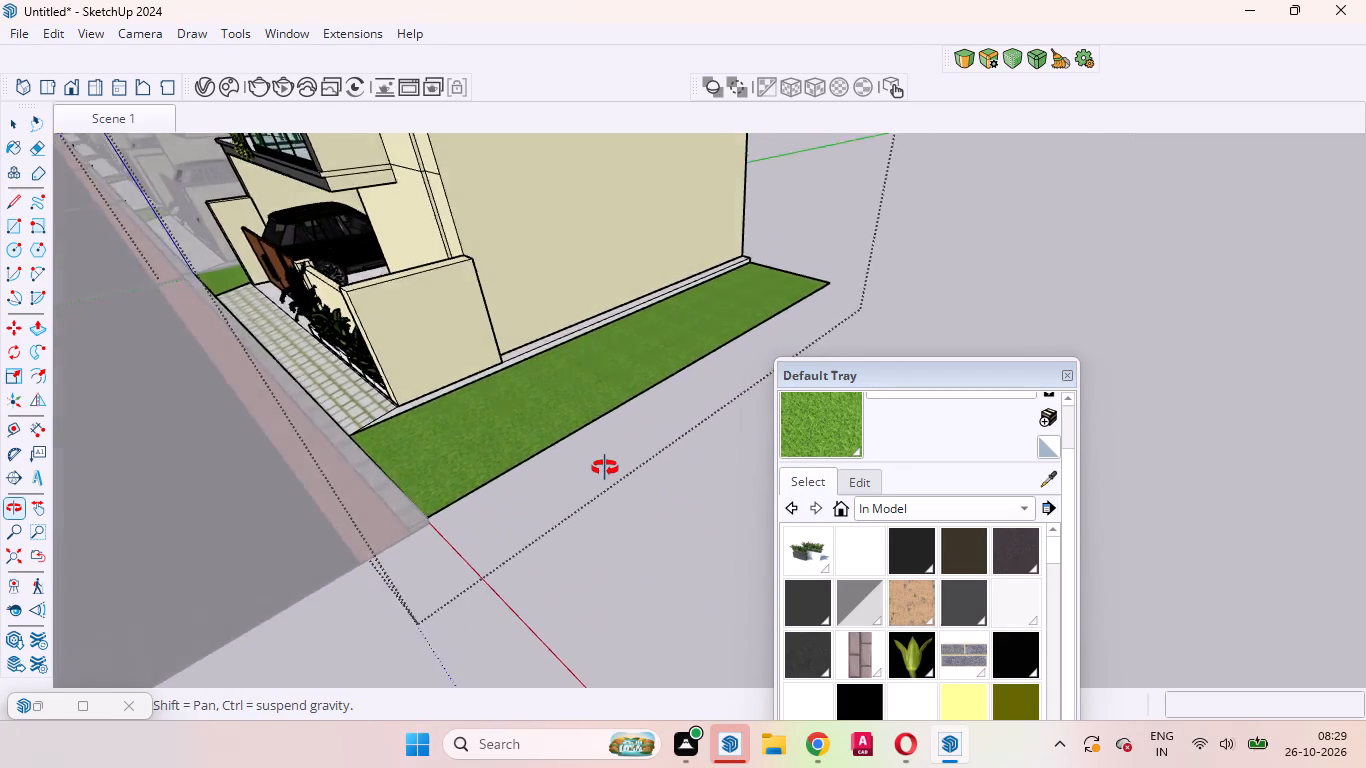
{"action": "middle_click_drag", "start_coordinate": [605, 468], "coordinate": [598, 460]}
{"action": "key", "text": "space"}
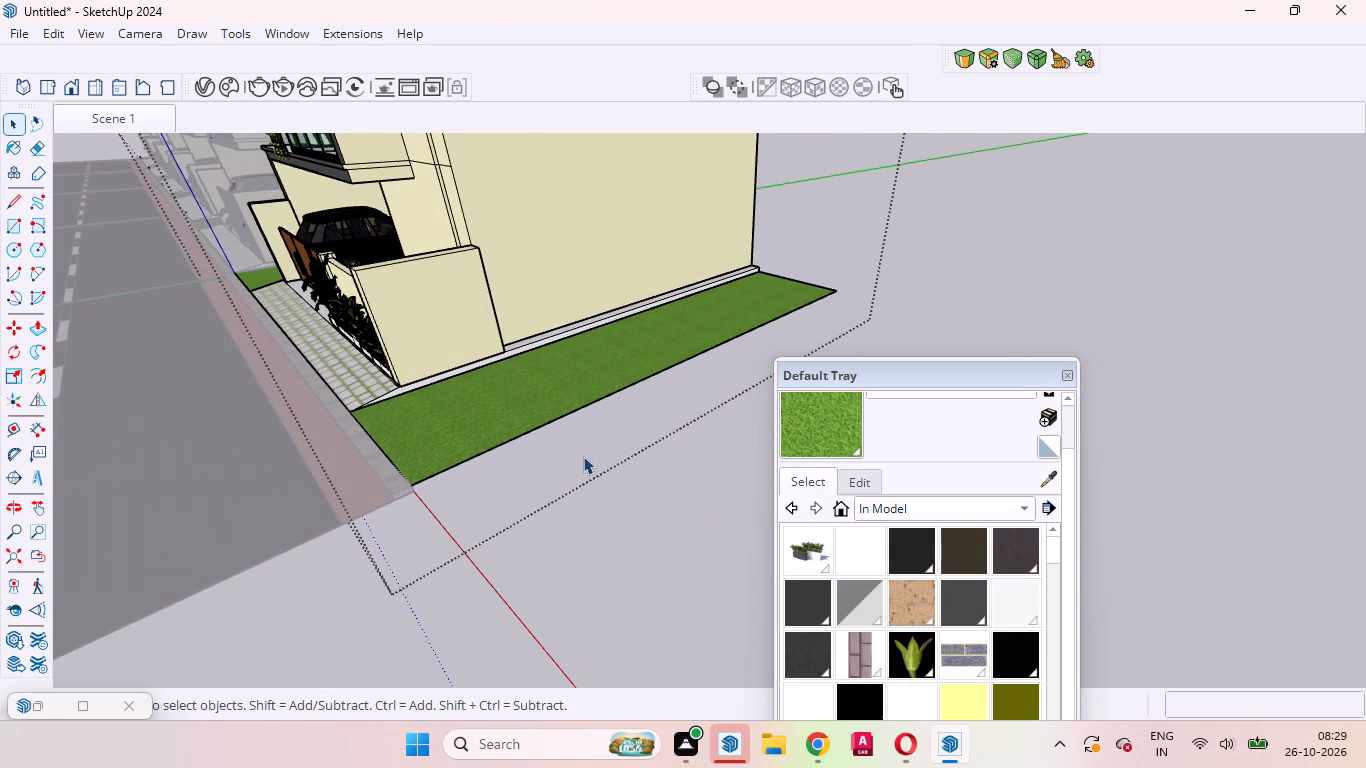
{"action": "double_click", "coordinate": [583, 456]}
{"action": "double_click", "coordinate": [579, 460]}
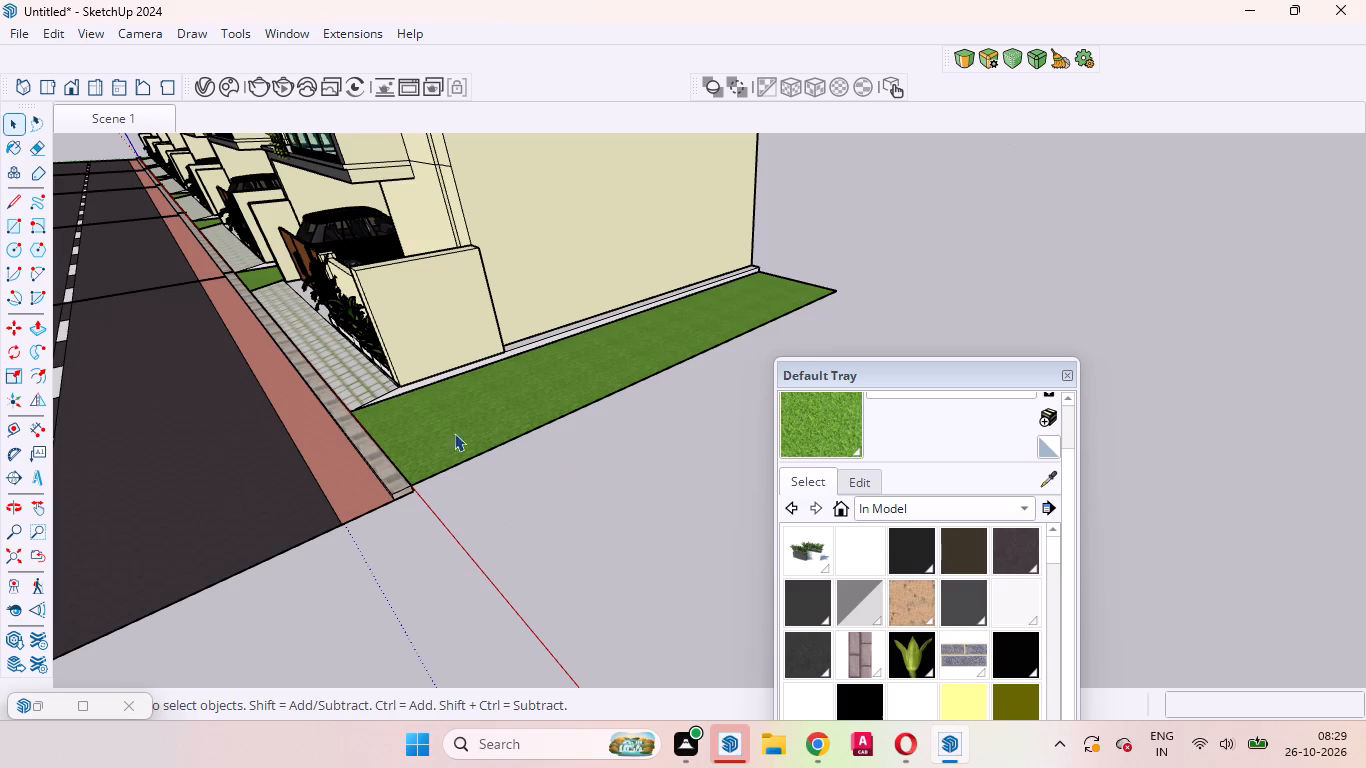
Examine the whole house row from the front, the grass-strip end and the rear.
{"action": "scroll", "coordinate": [350, 416], "scroll_direction": "up", "scroll_amount": 1}
{"action": "middle_click_drag", "start_coordinate": [350, 417], "coordinate": [612, 502]}
{"action": "scroll", "coordinate": [610, 497], "scroll_direction": "down", "scroll_amount": 15}
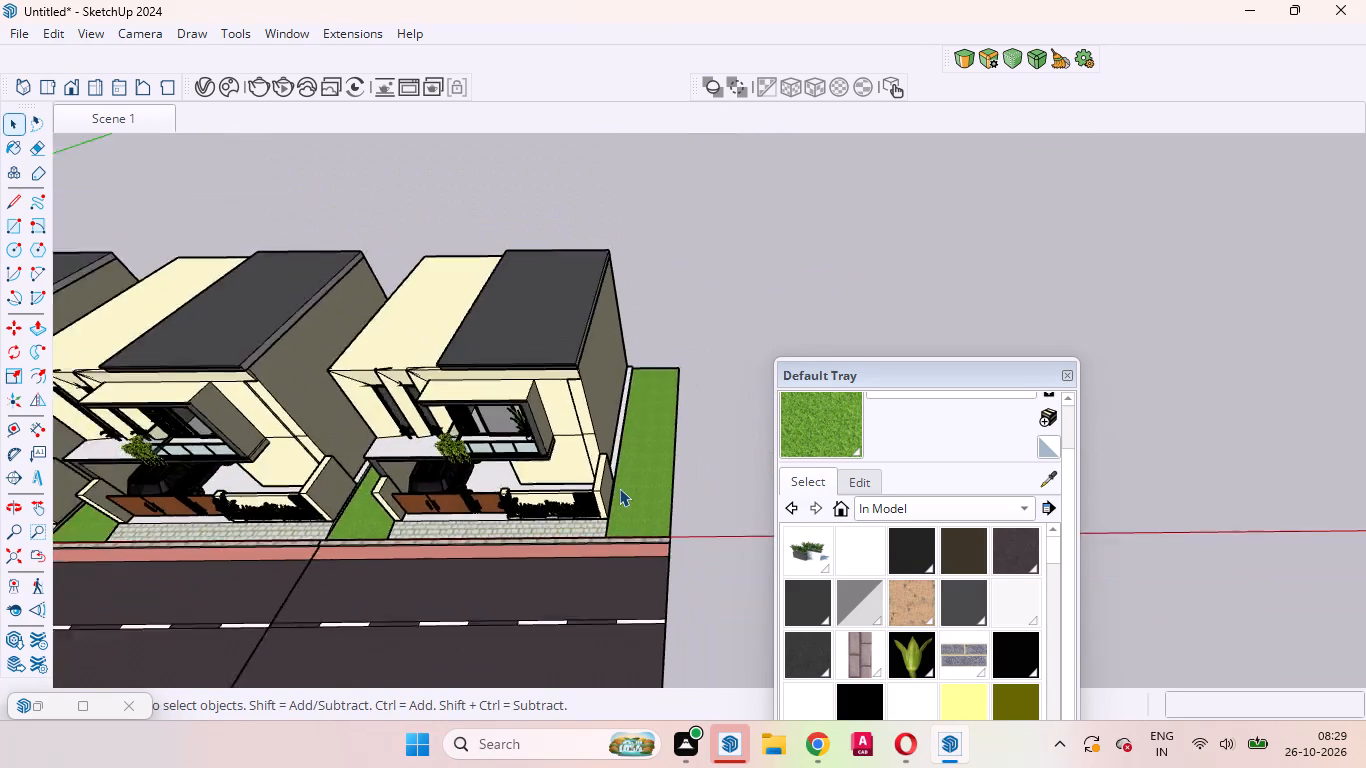
{"action": "scroll", "coordinate": [619, 488], "scroll_direction": "down", "scroll_amount": 19}
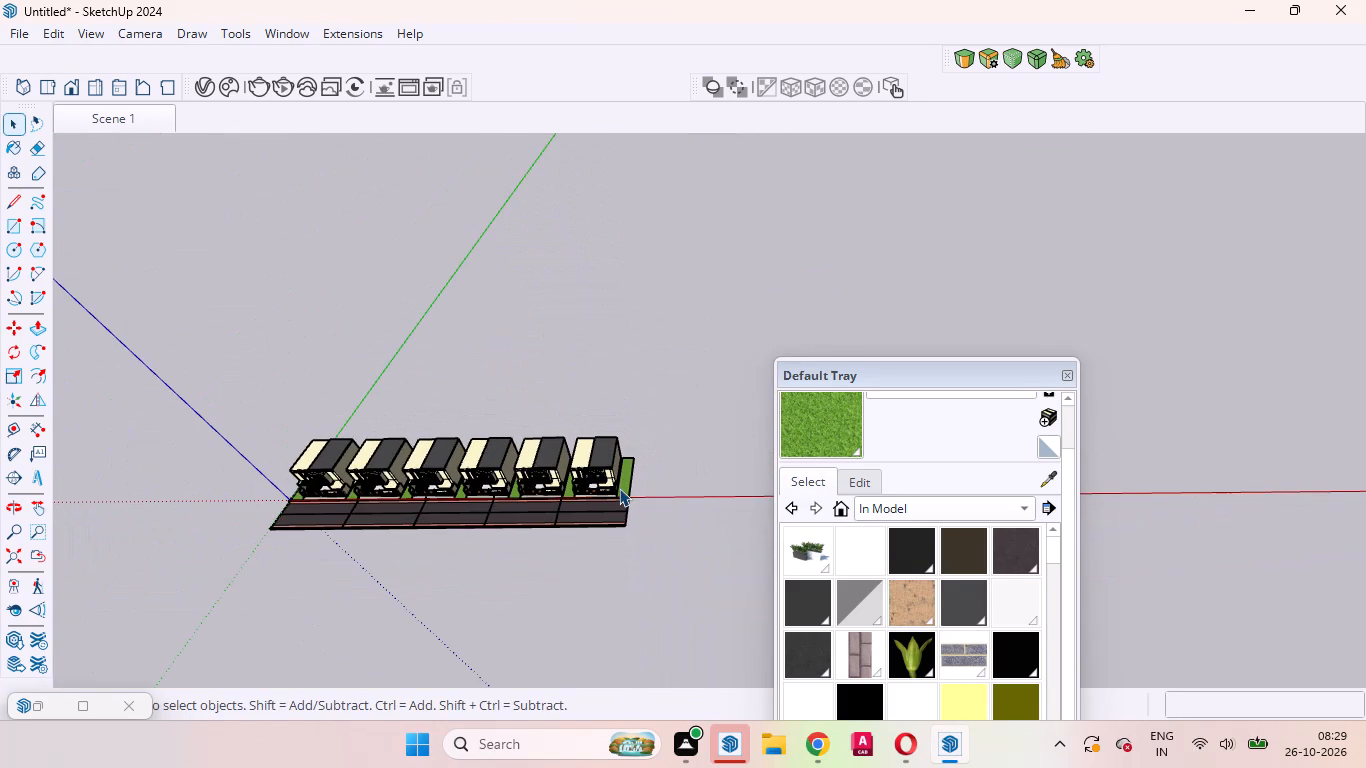
{"action": "middle_click_drag", "start_coordinate": [619, 488], "coordinate": [669, 486]}
{"action": "scroll", "coordinate": [678, 486], "scroll_direction": "up", "scroll_amount": 1}
{"action": "scroll", "coordinate": [658, 474], "scroll_direction": "down", "scroll_amount": 6}
{"action": "scroll", "coordinate": [658, 474], "scroll_direction": "up", "scroll_amount": 1}
{"action": "middle_click_drag", "start_coordinate": [548, 506], "coordinate": [281, 494]}
{"action": "scroll", "coordinate": [368, 485], "scroll_direction": "down", "scroll_amount": 6}
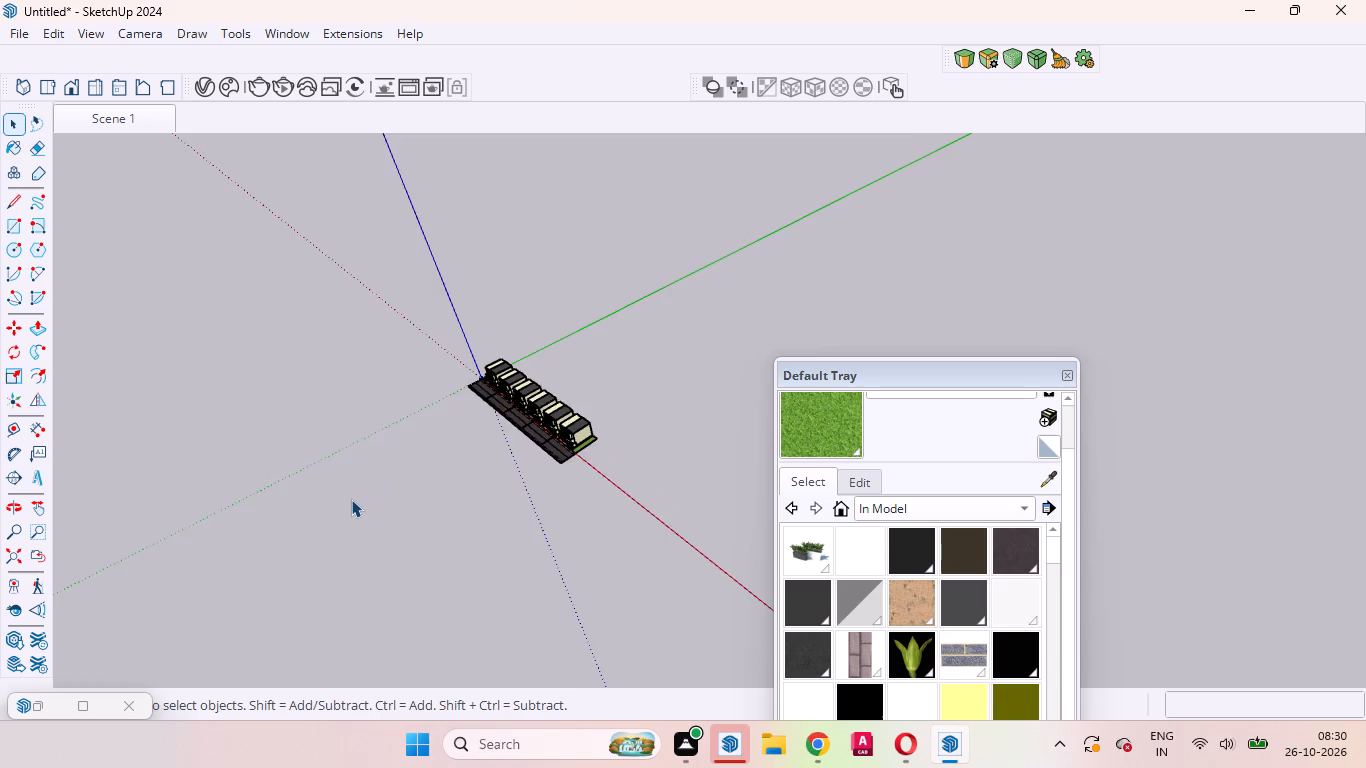
{"action": "scroll", "coordinate": [351, 499], "scroll_direction": "down", "scroll_amount": 5}
{"action": "scroll", "coordinate": [497, 428], "scroll_direction": "up", "scroll_amount": 16}
{"action": "middle_click_drag", "start_coordinate": [497, 428], "coordinate": [489, 429]}
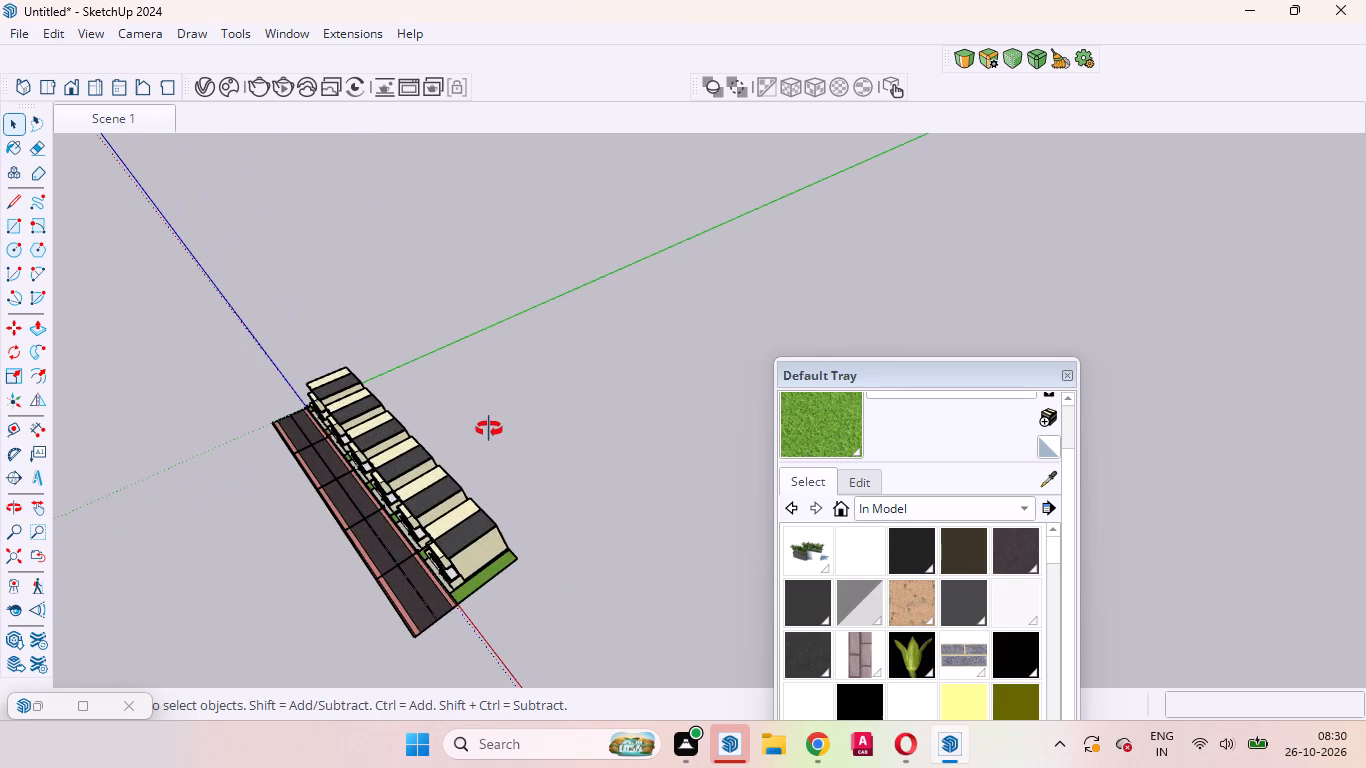
{"action": "middle_click_drag", "start_coordinate": [489, 429], "coordinate": [268, 396]}
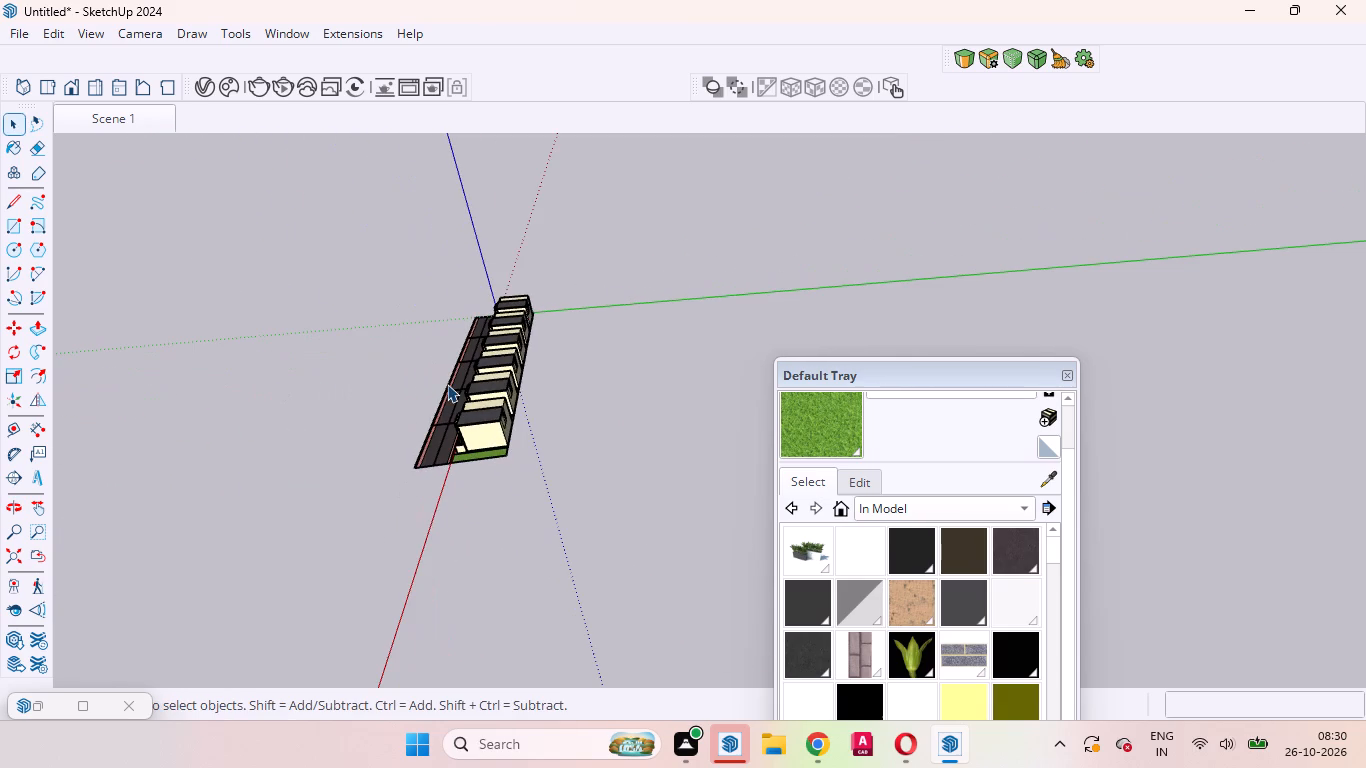
{"action": "scroll", "coordinate": [502, 414], "scroll_direction": "up", "scroll_amount": 10}
{"action": "middle_click_drag", "start_coordinate": [521, 437], "coordinate": [319, 430]}
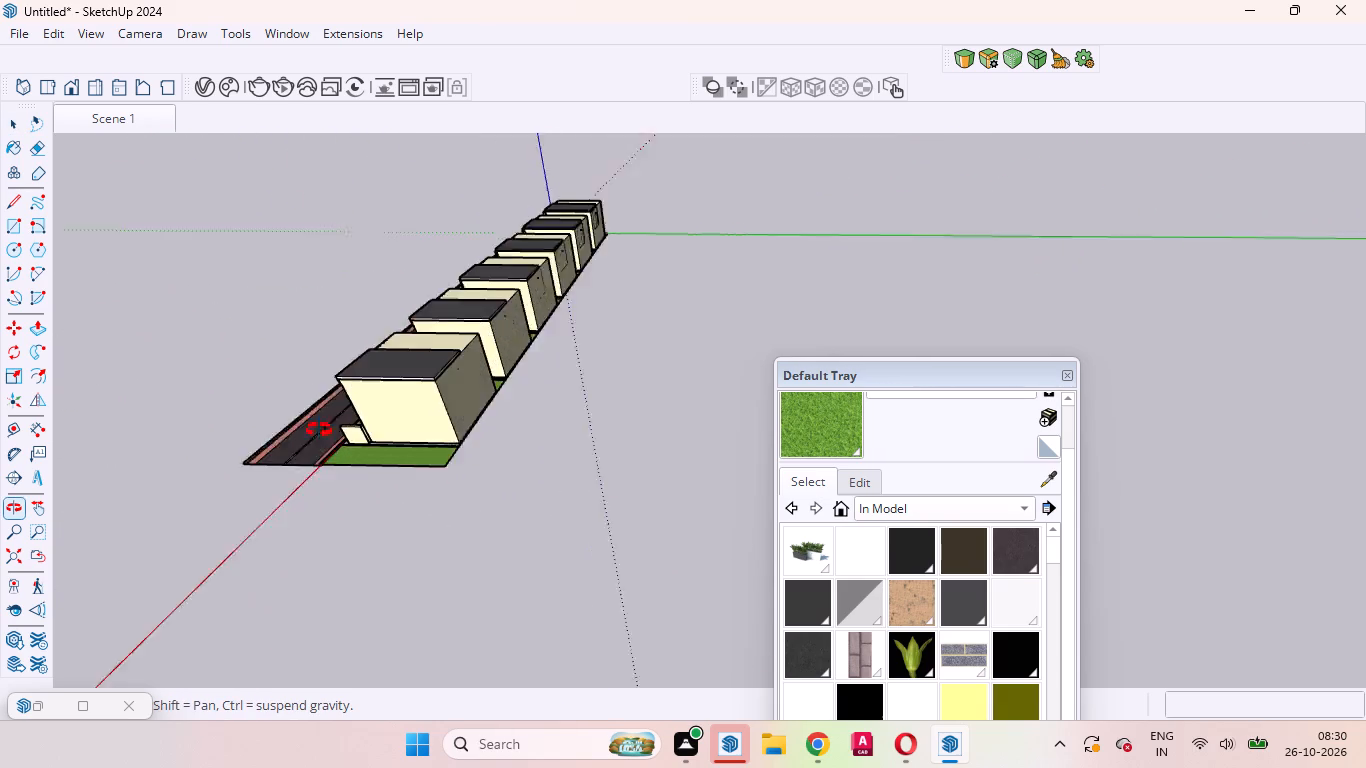
{"action": "middle_click_drag", "start_coordinate": [319, 430], "coordinate": [298, 428]}
{"action": "scroll", "coordinate": [258, 451], "scroll_direction": "down", "scroll_amount": 5}
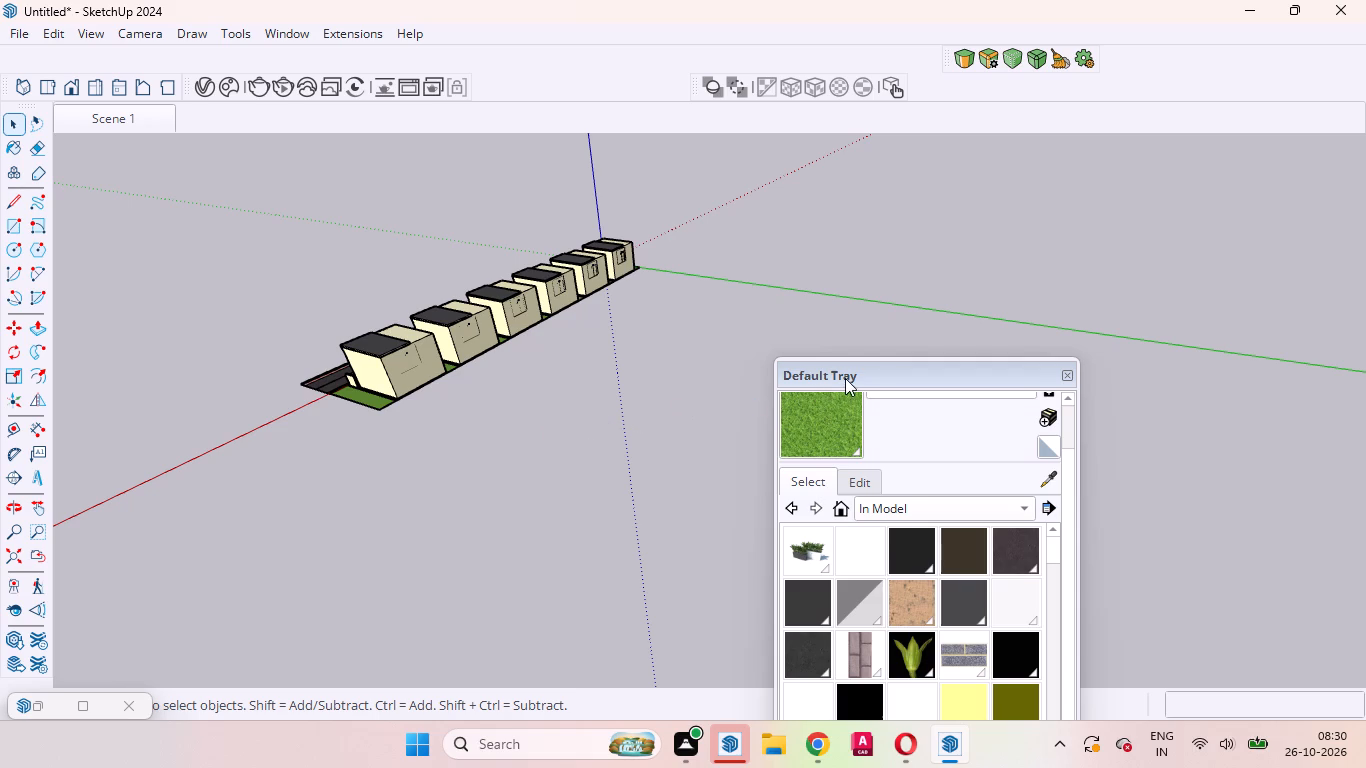
Draw a ground rectangle about 30' 10" deep behind all the houses, from the side grass strip's rear corner to the row's far end.
{"action": "left_click_drag", "start_coordinate": [845, 374], "coordinate": [943, 366]}
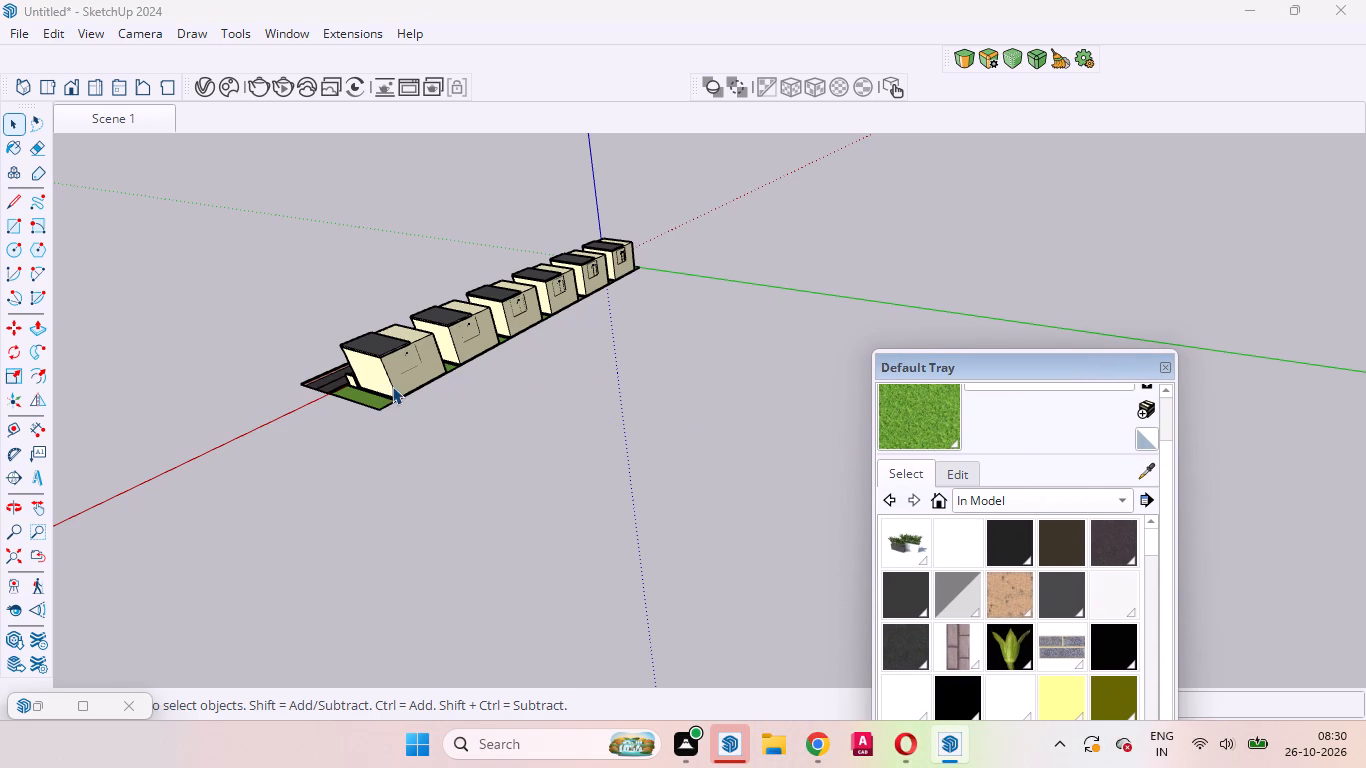
{"action": "scroll", "coordinate": [441, 376], "scroll_direction": "up", "scroll_amount": 15}
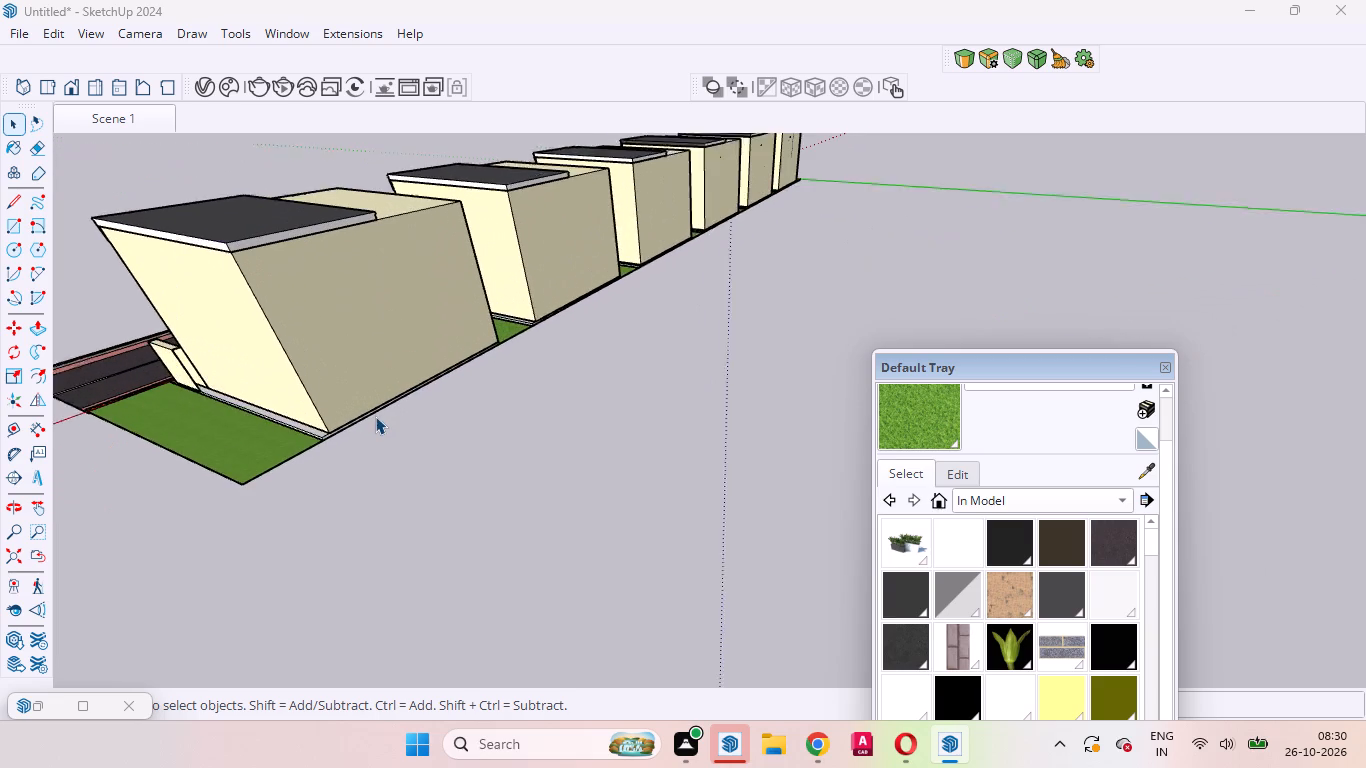
{"action": "key", "text": "r"}
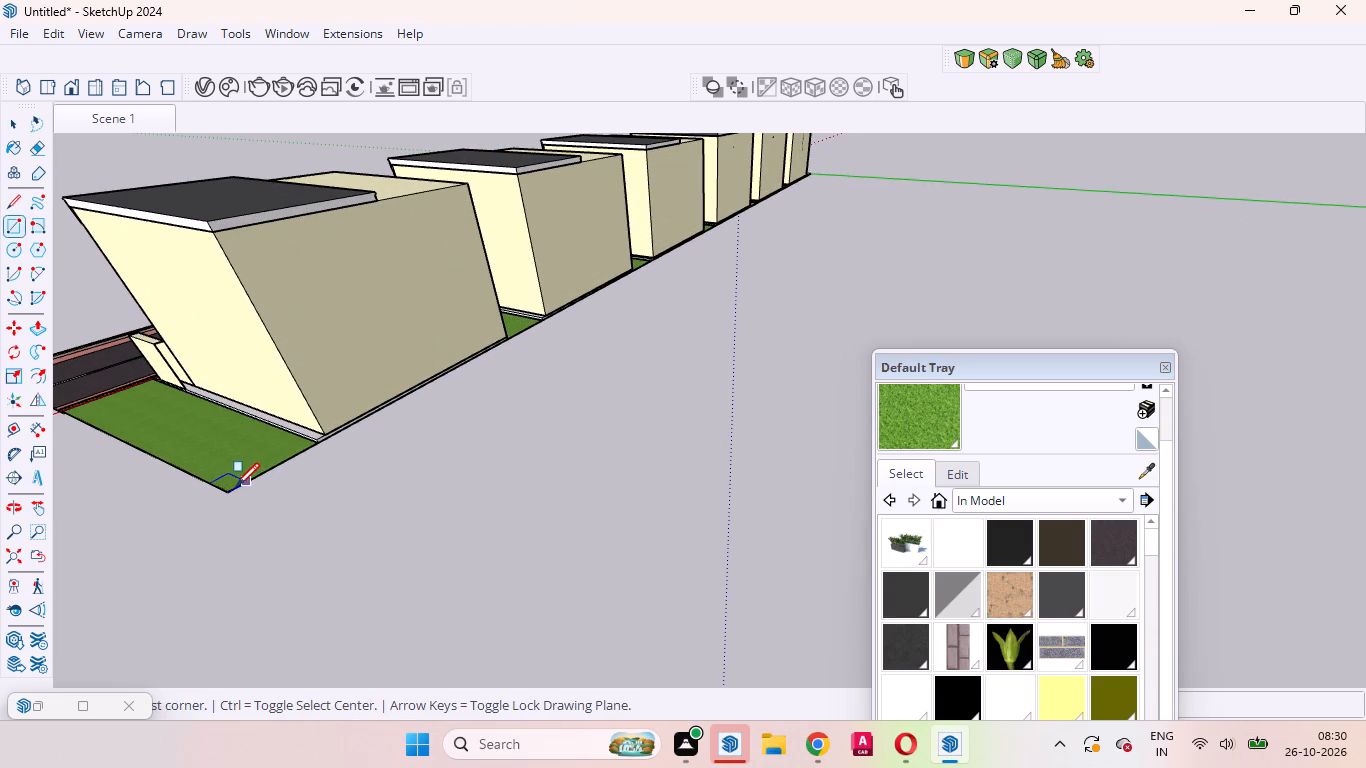
{"action": "left_click", "coordinate": [232, 491]}
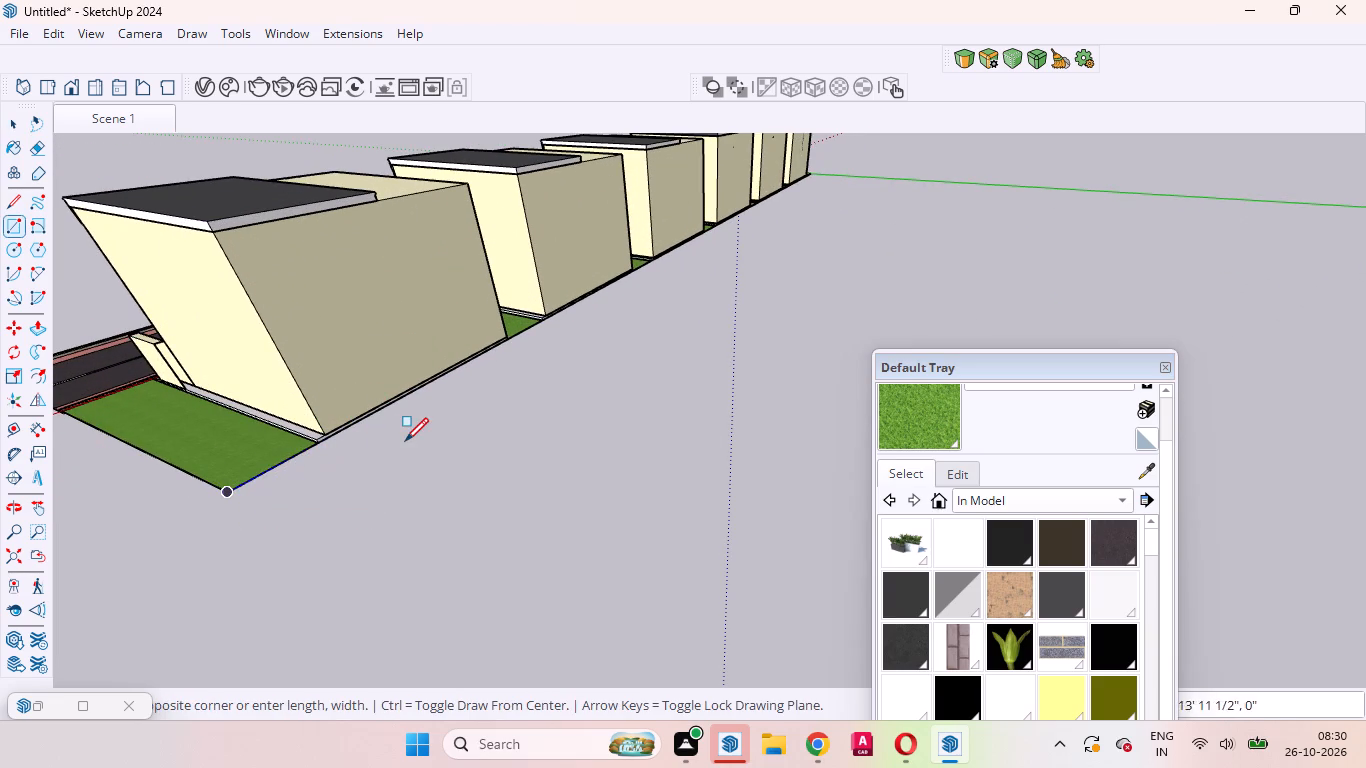
{"action": "middle_click_drag", "start_coordinate": [410, 451], "coordinate": [240, 488]}
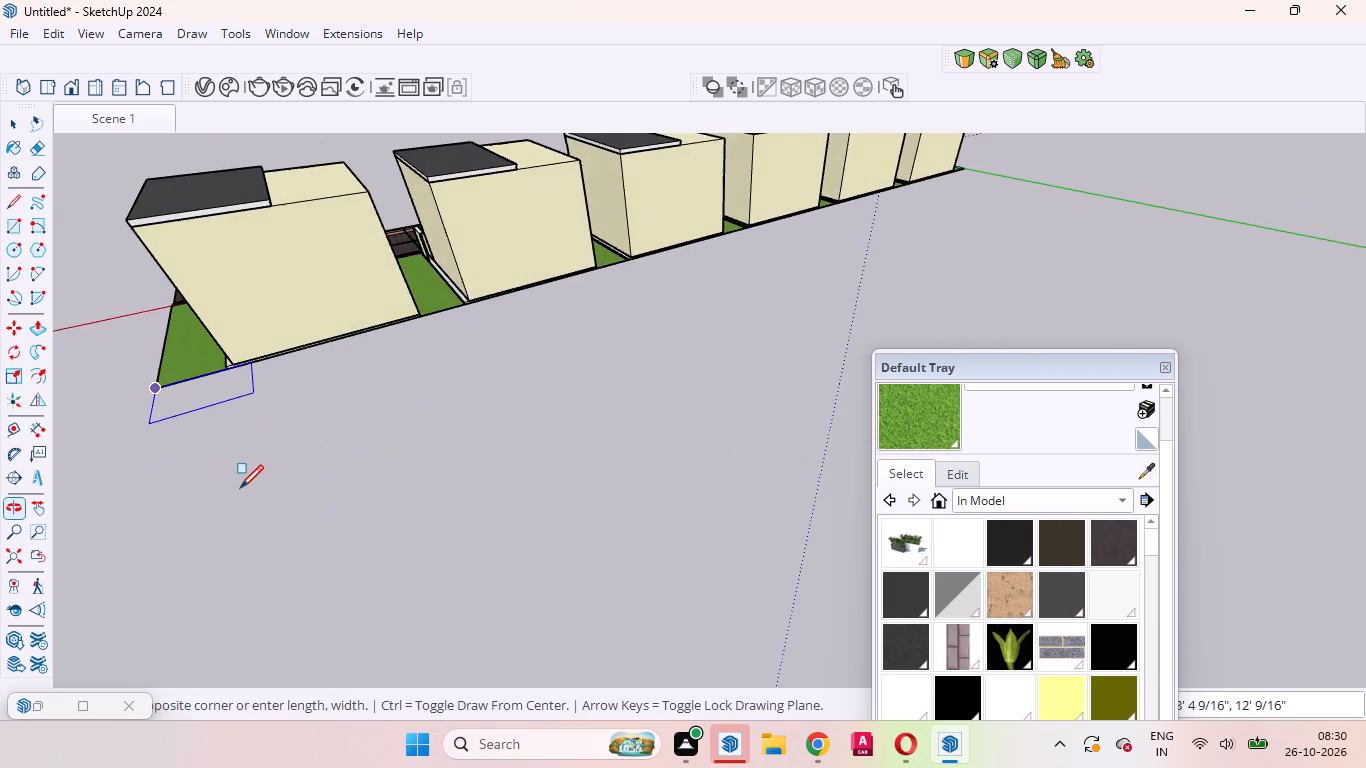
{"action": "scroll", "coordinate": [240, 488], "scroll_direction": "down", "scroll_amount": 8}
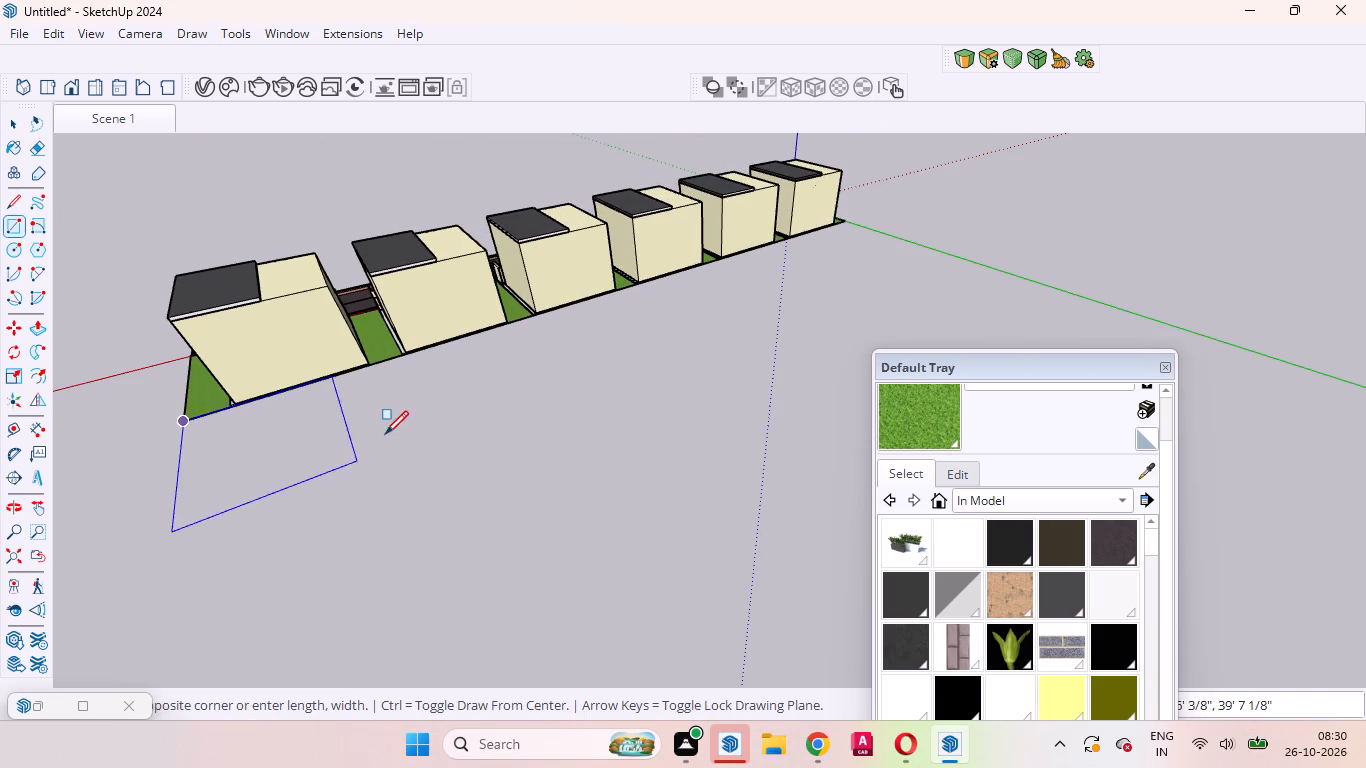
{"action": "scroll", "coordinate": [845, 239], "scroll_direction": "up", "scroll_amount": 5}
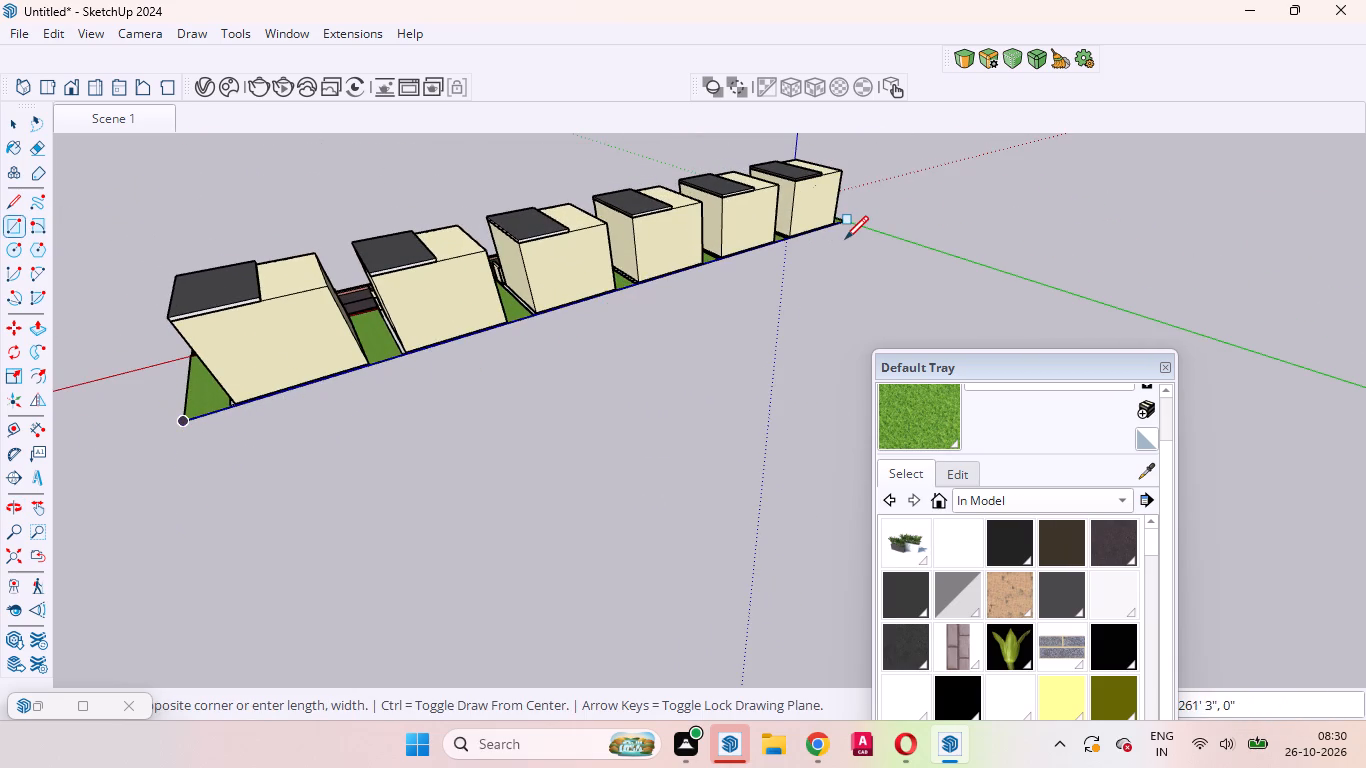
{"action": "scroll", "coordinate": [845, 239], "scroll_direction": "up", "scroll_amount": 16}
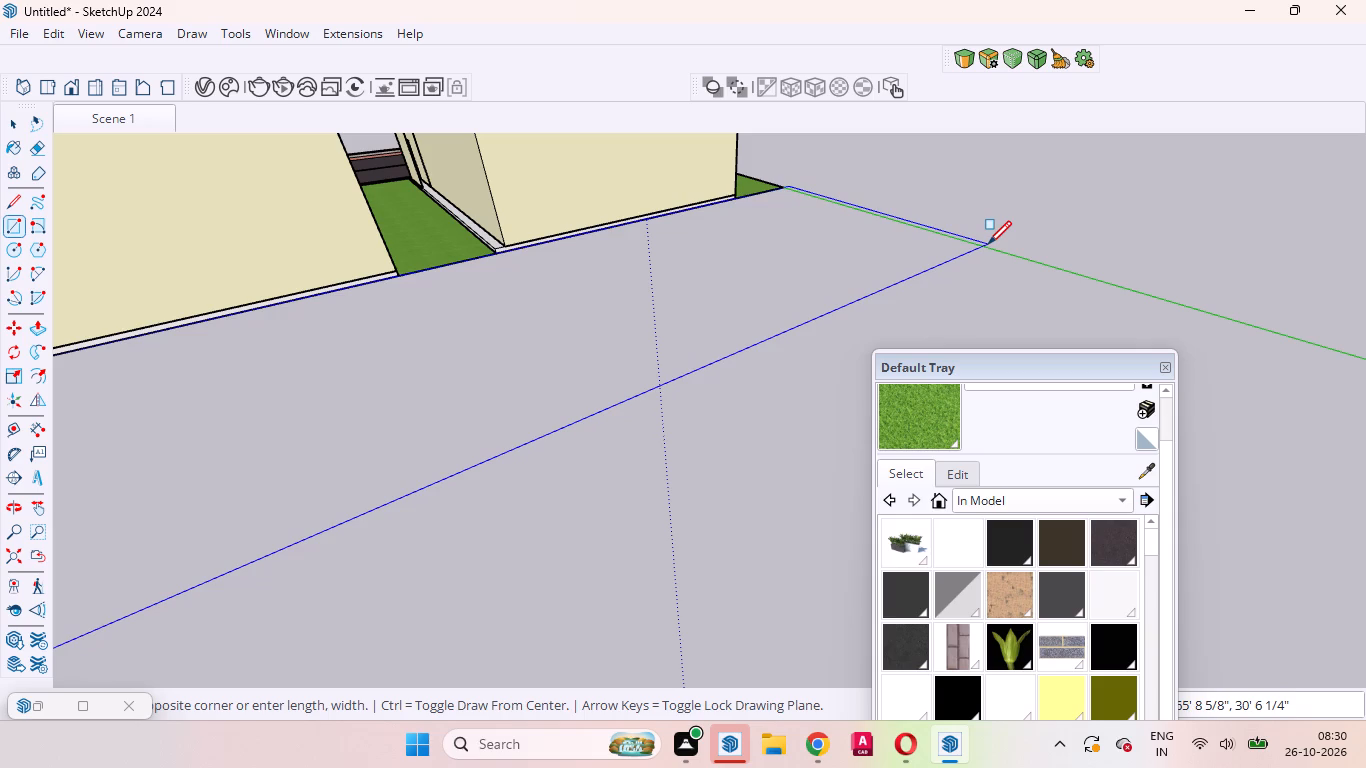
{"action": "left_click", "coordinate": [986, 247]}
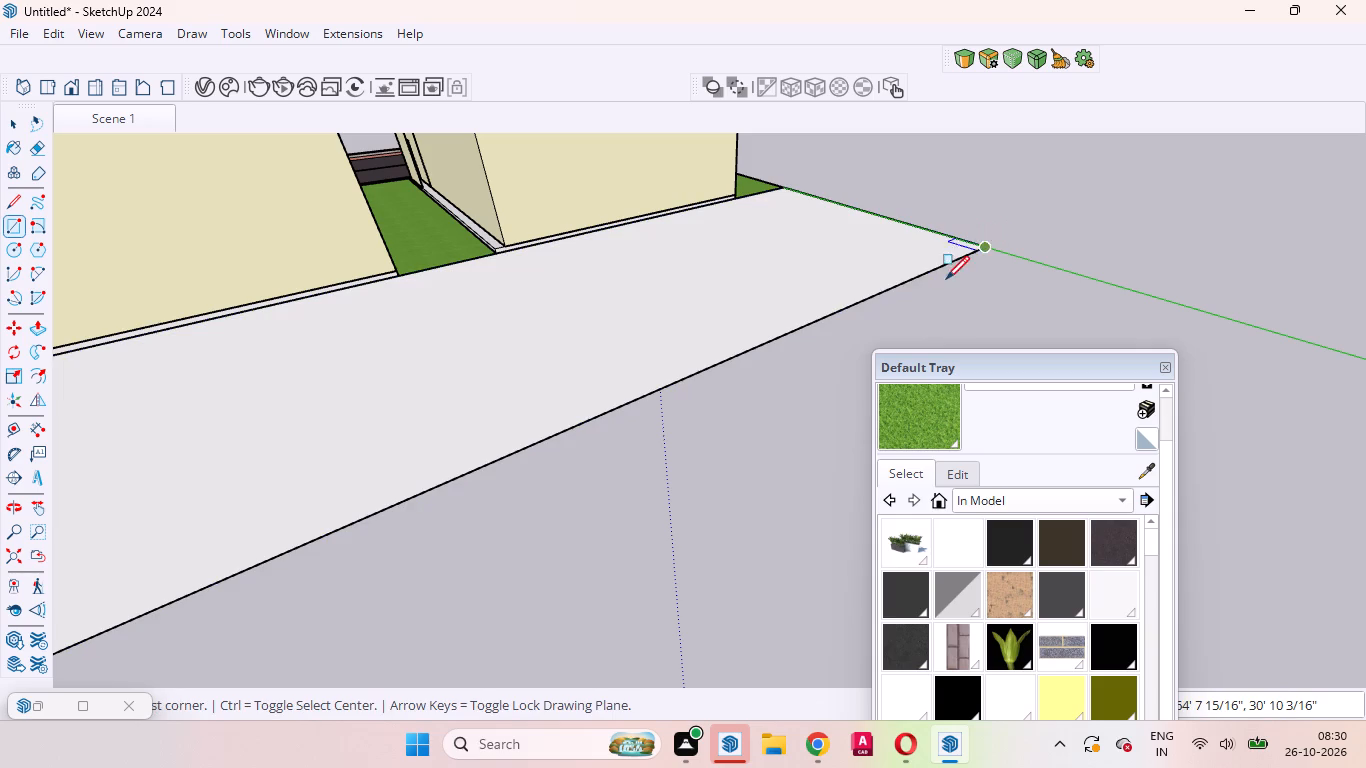
{"action": "key", "text": "space"}
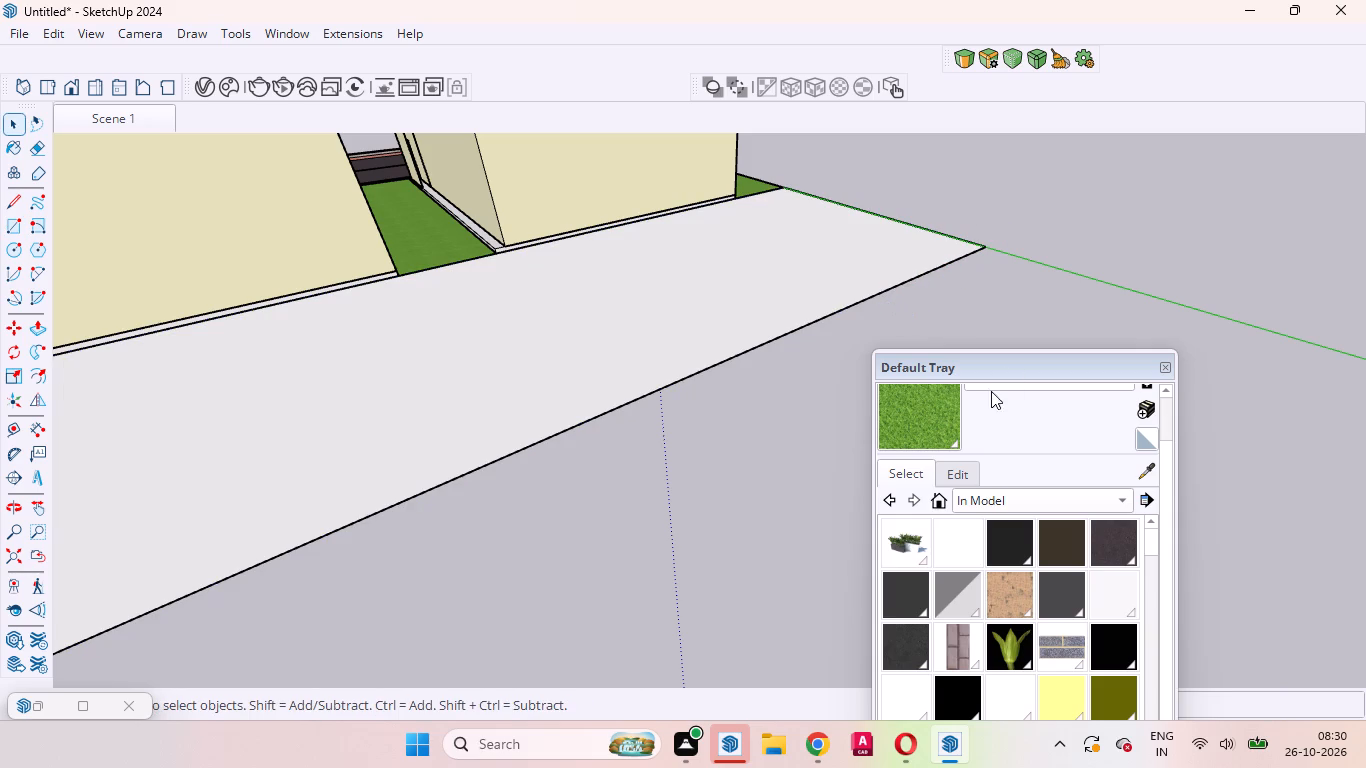
Paint the new ground rectangle behind the houses with the current grass material.
{"action": "left_click", "coordinate": [923, 417]}
{"action": "left_click", "coordinate": [653, 323]}
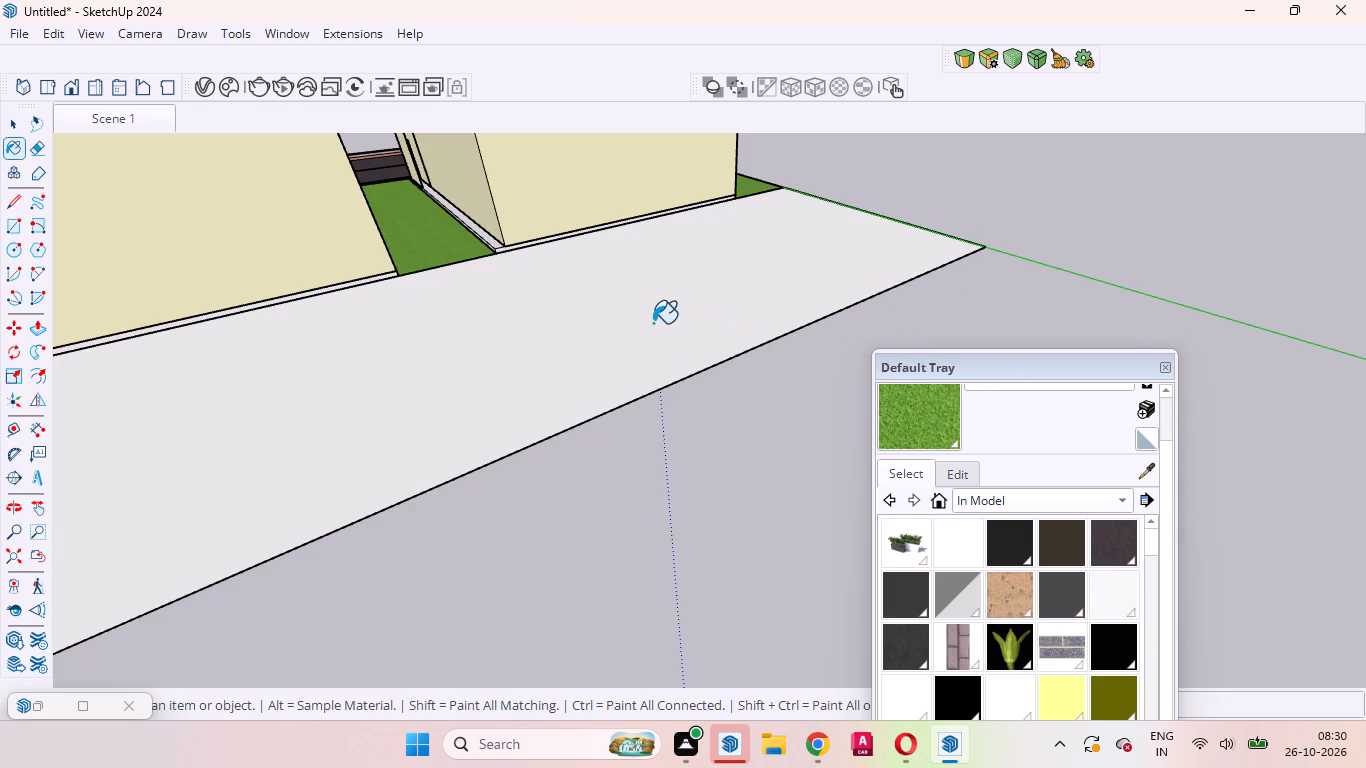
{"action": "key", "text": "space"}
{"action": "left_click", "coordinate": [965, 313]}
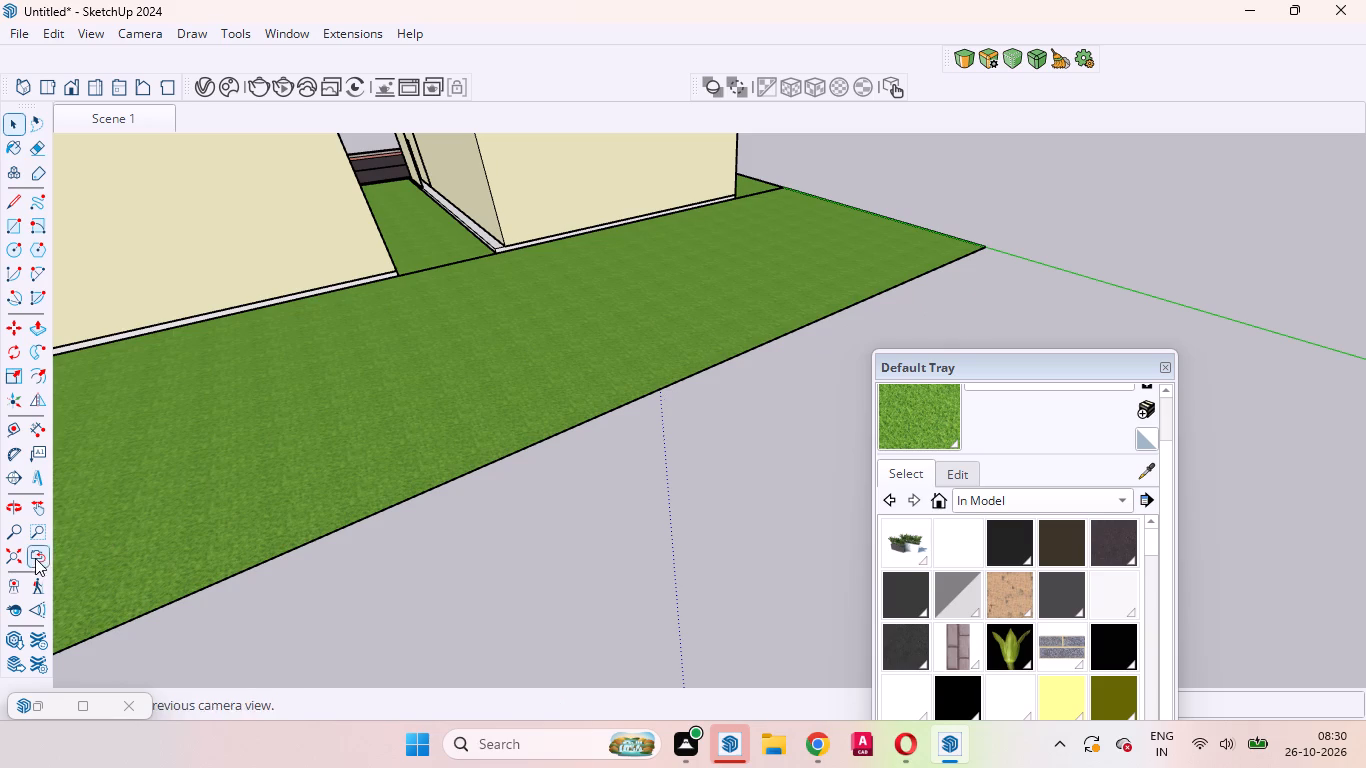
Return to the saved Scene 1 front view and clear the floating tray away from the first house's facade.
{"action": "left_click", "coordinate": [149, 128]}
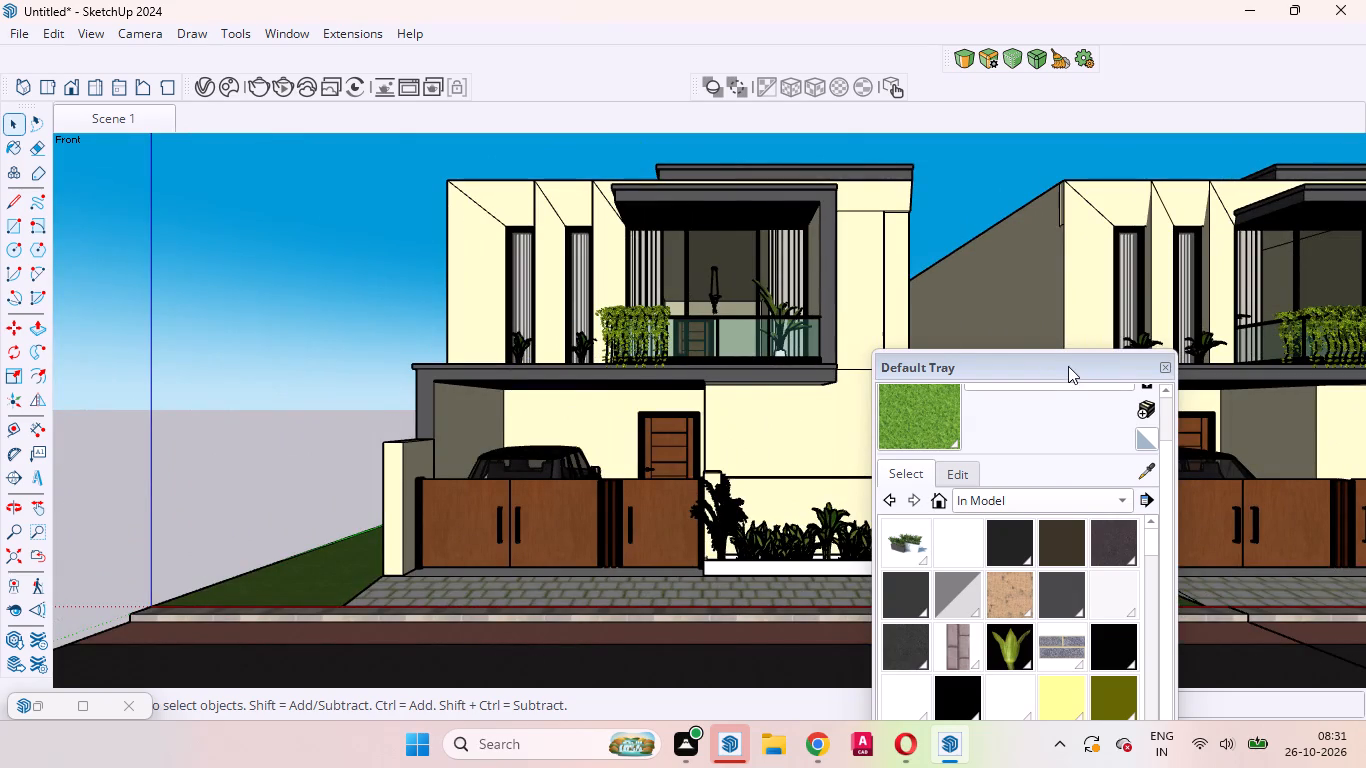
{"action": "left_click_drag", "start_coordinate": [1046, 375], "coordinate": [569, 385]}
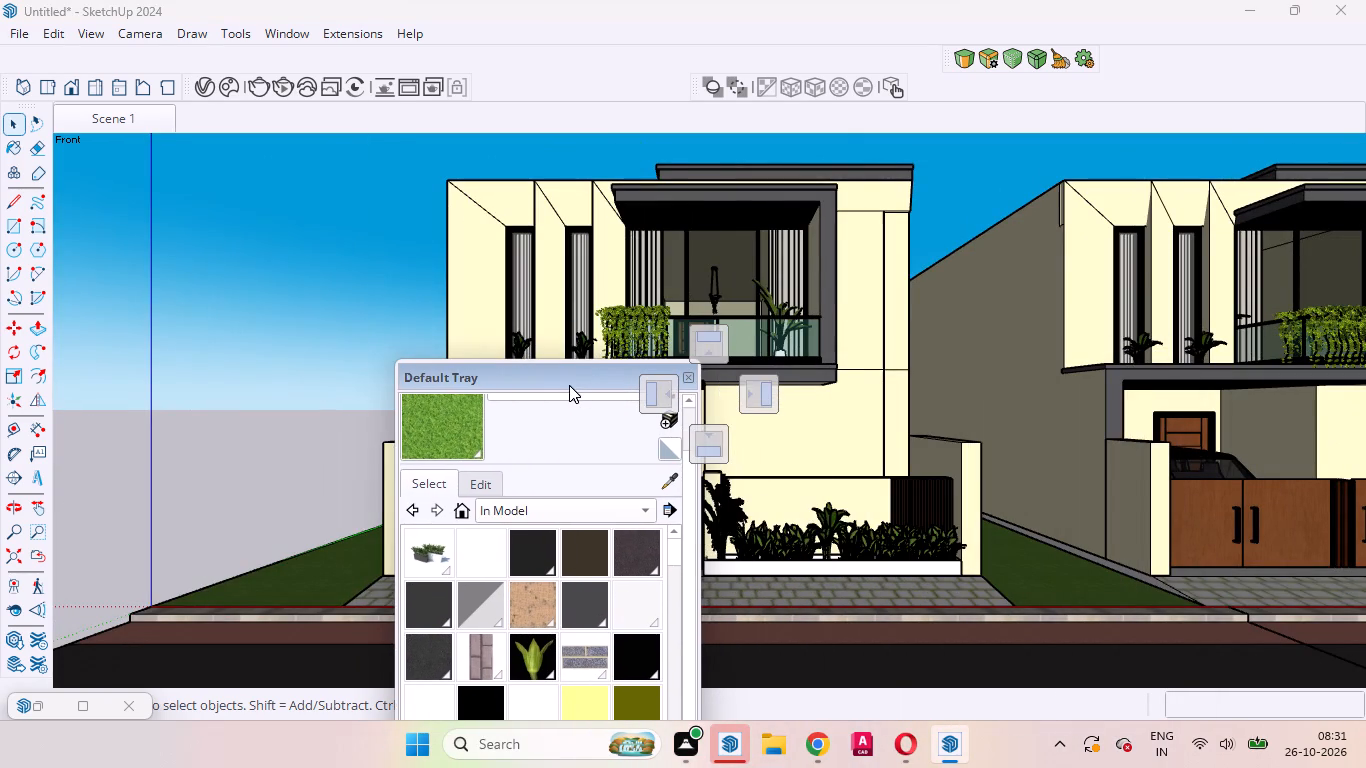
{"action": "left_click_drag", "start_coordinate": [569, 385], "coordinate": [1278, 579]}
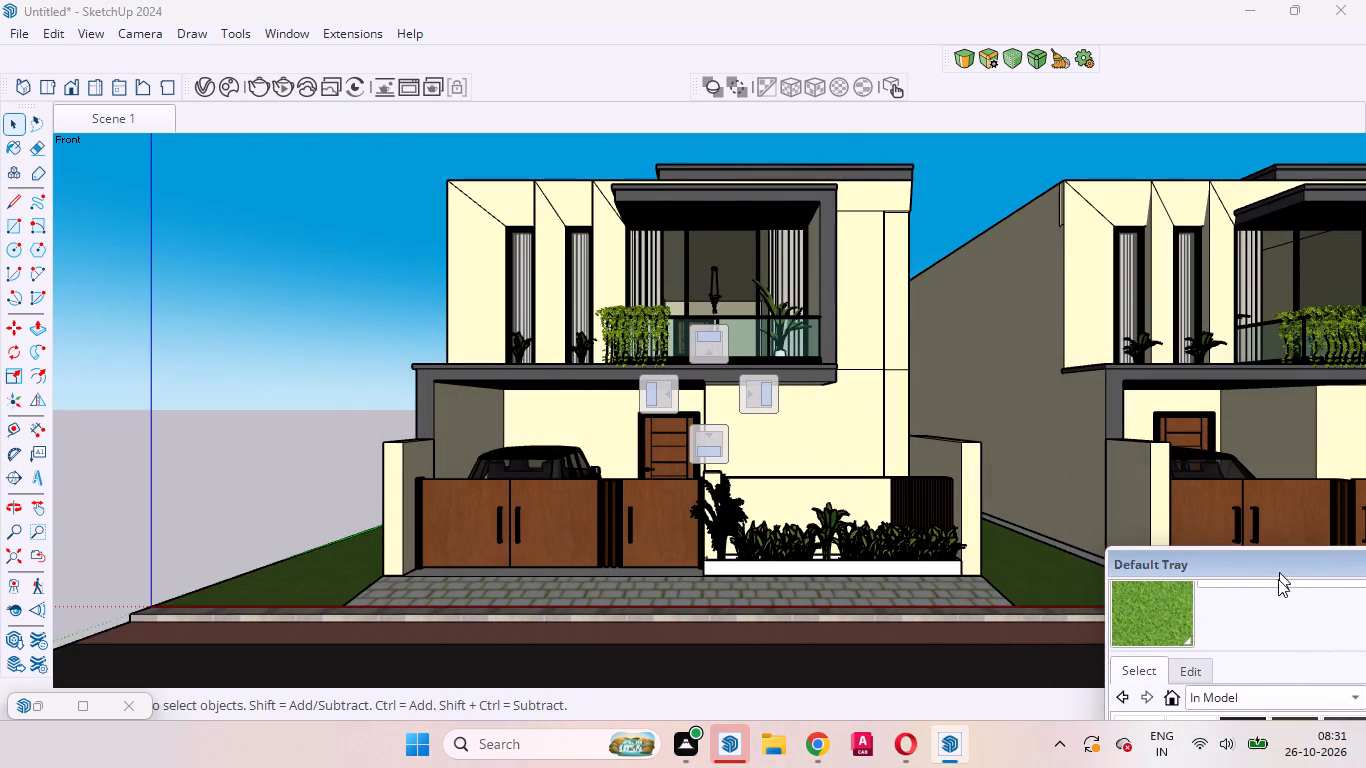
{"action": "left_click_drag", "start_coordinate": [1278, 579], "coordinate": [964, 640]}
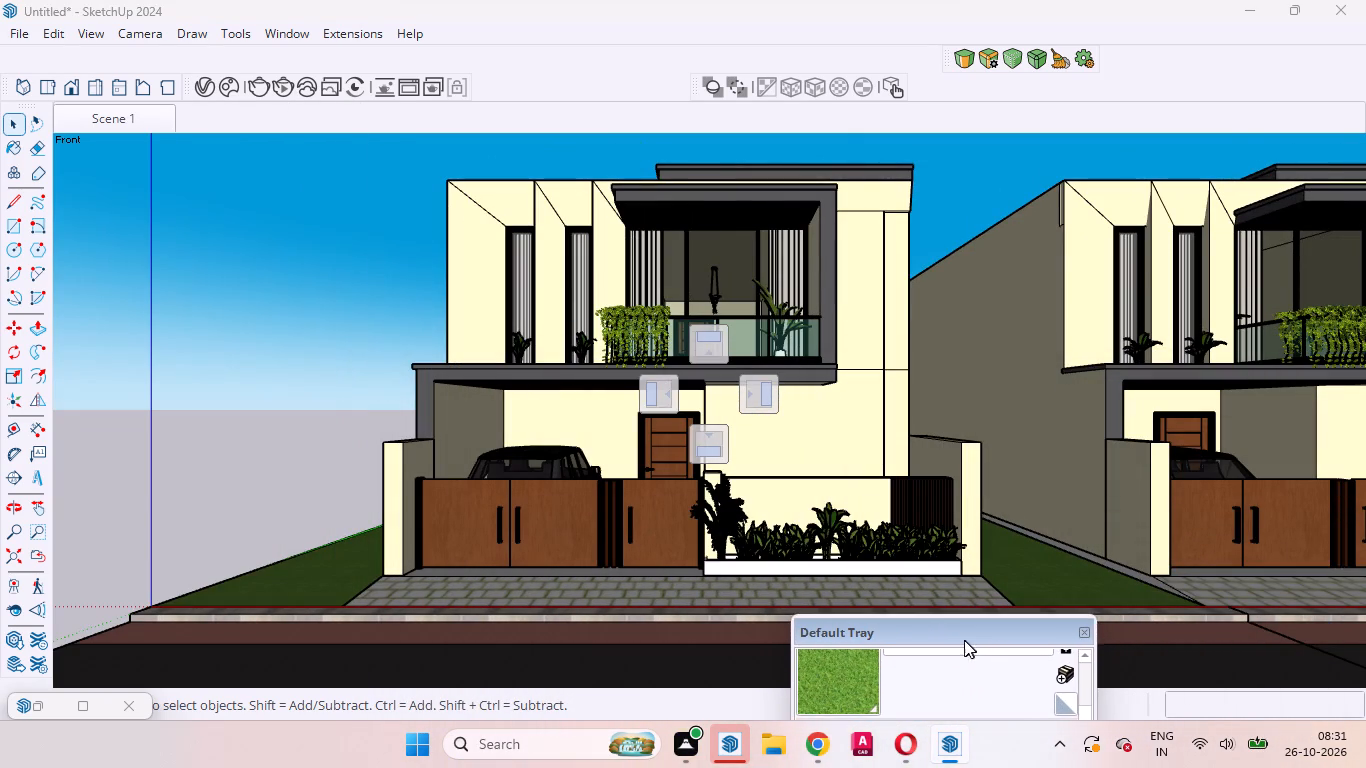
{"action": "left_click_drag", "start_coordinate": [964, 640], "coordinate": [1067, 462]}
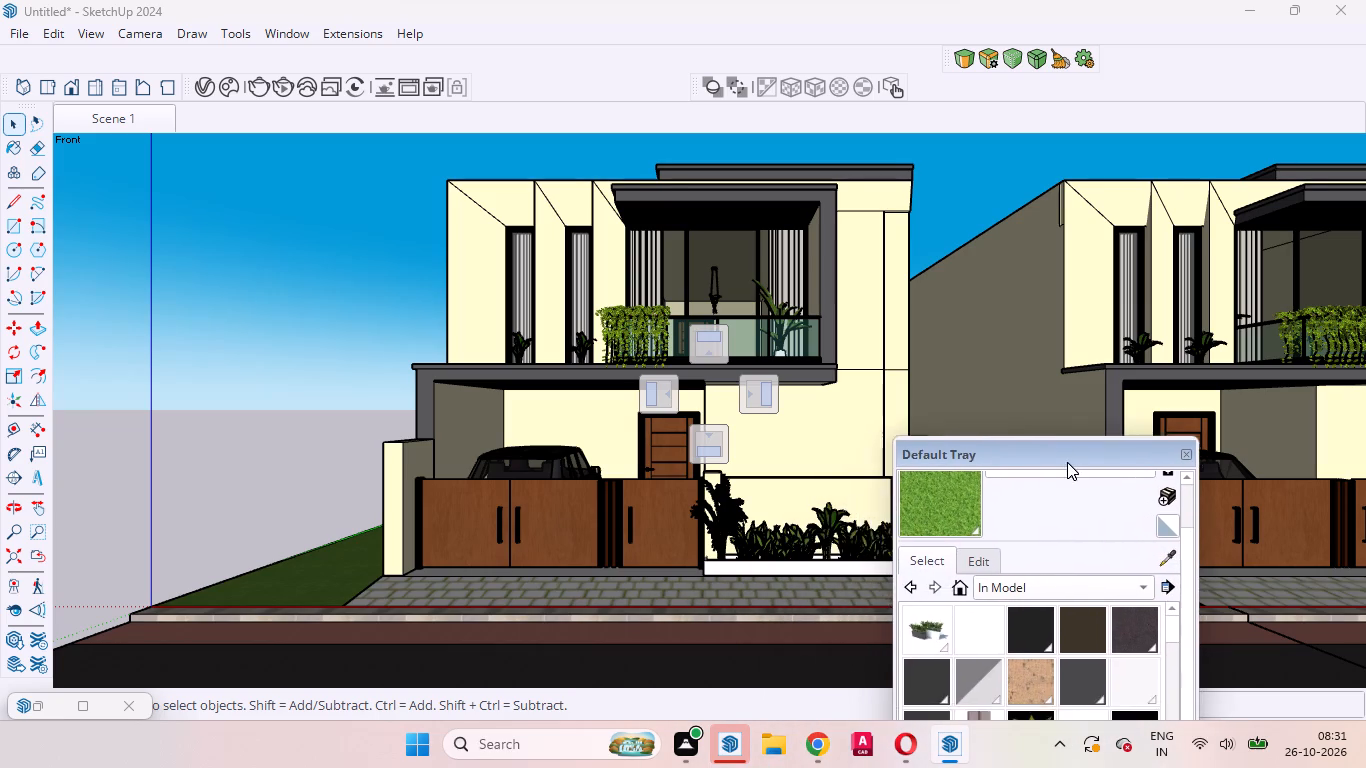
{"action": "left_click_drag", "start_coordinate": [1067, 462], "coordinate": [1037, 411]}
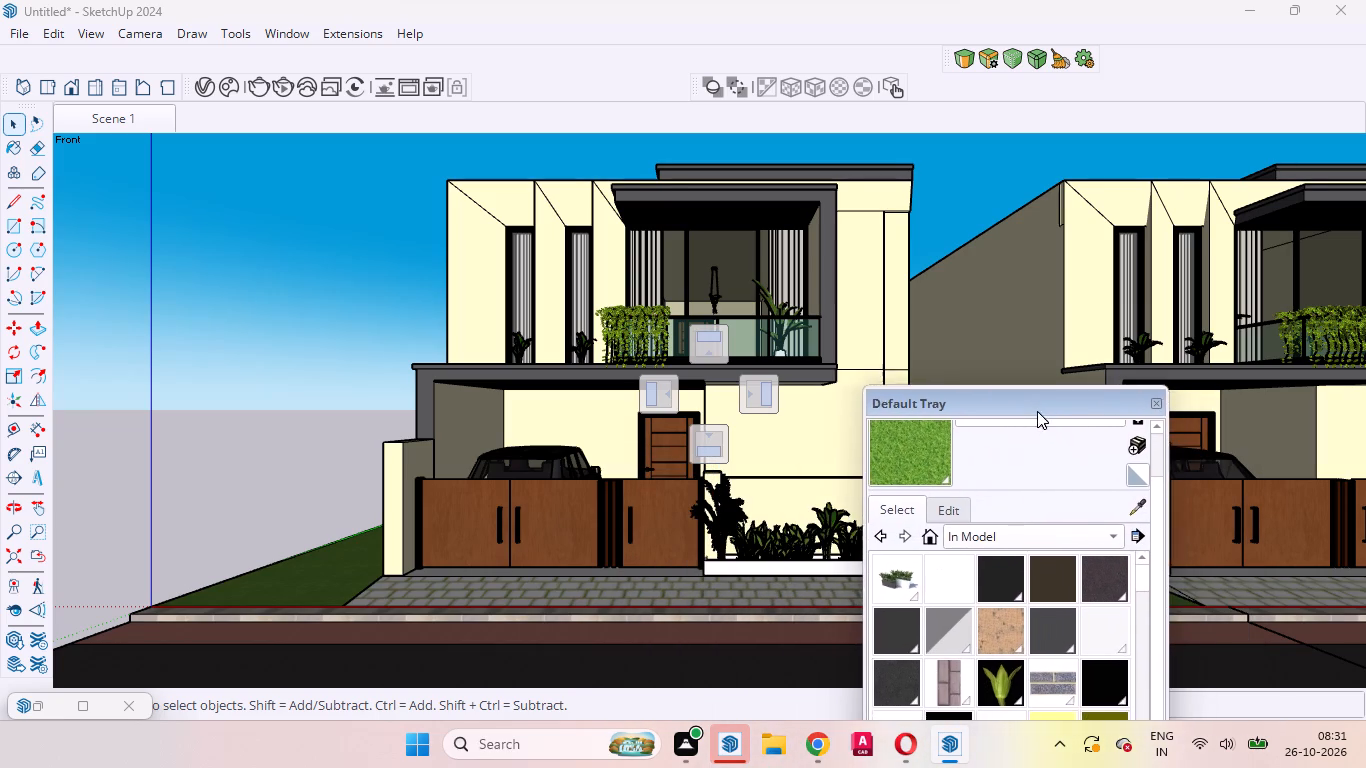
{"action": "left_click_drag", "start_coordinate": [1037, 411], "coordinate": [1028, 371]}
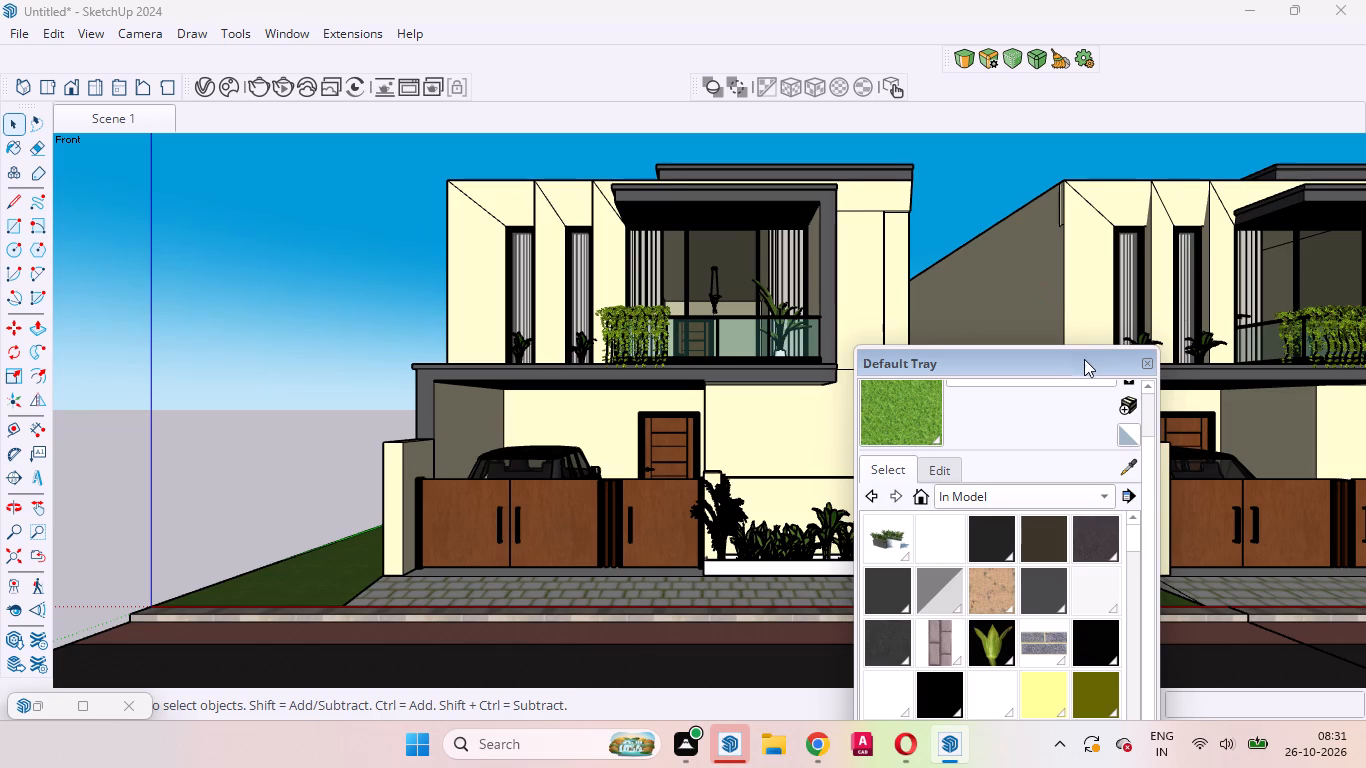
{"action": "left_click_drag", "start_coordinate": [1055, 363], "coordinate": [1148, 374]}
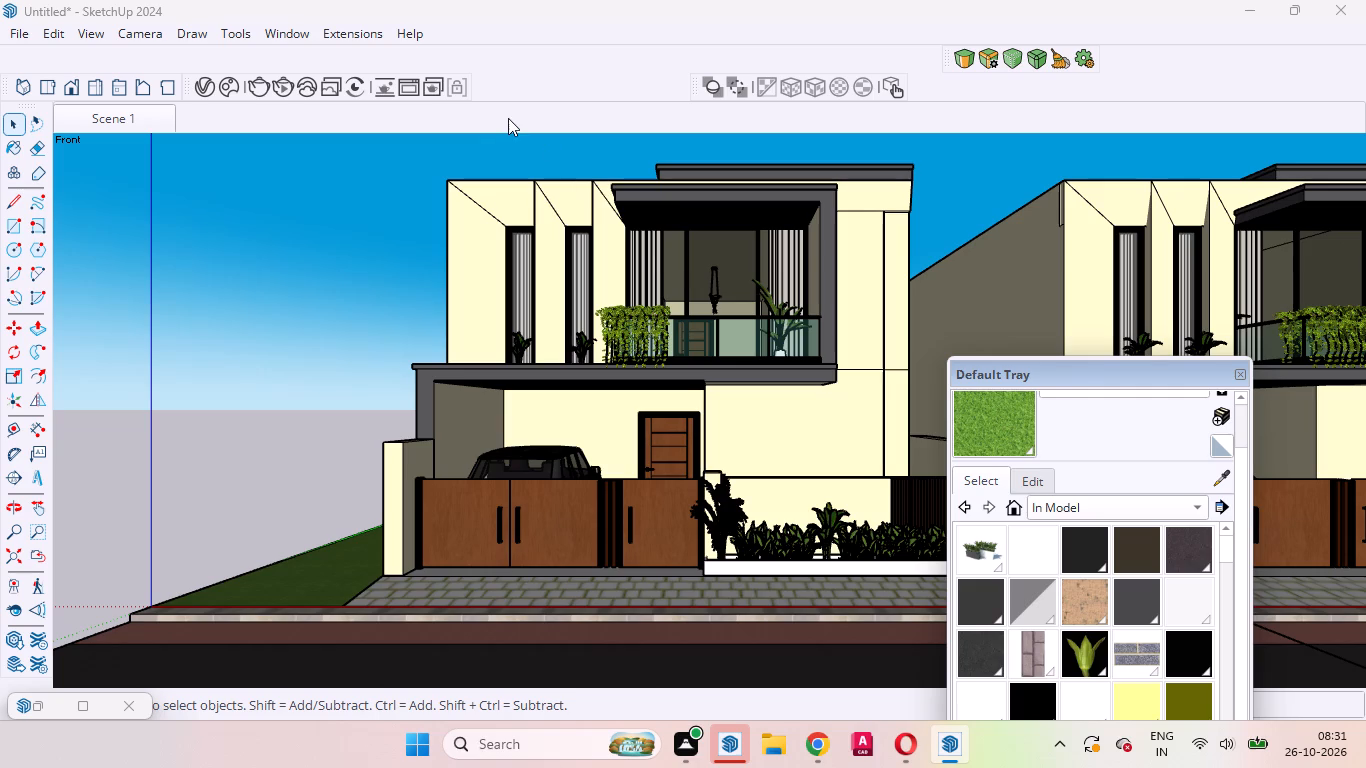
Open 3D Warehouse and search its models for "pole", replacing the earlier "road" search.
{"action": "left_click", "coordinate": [279, 29]}
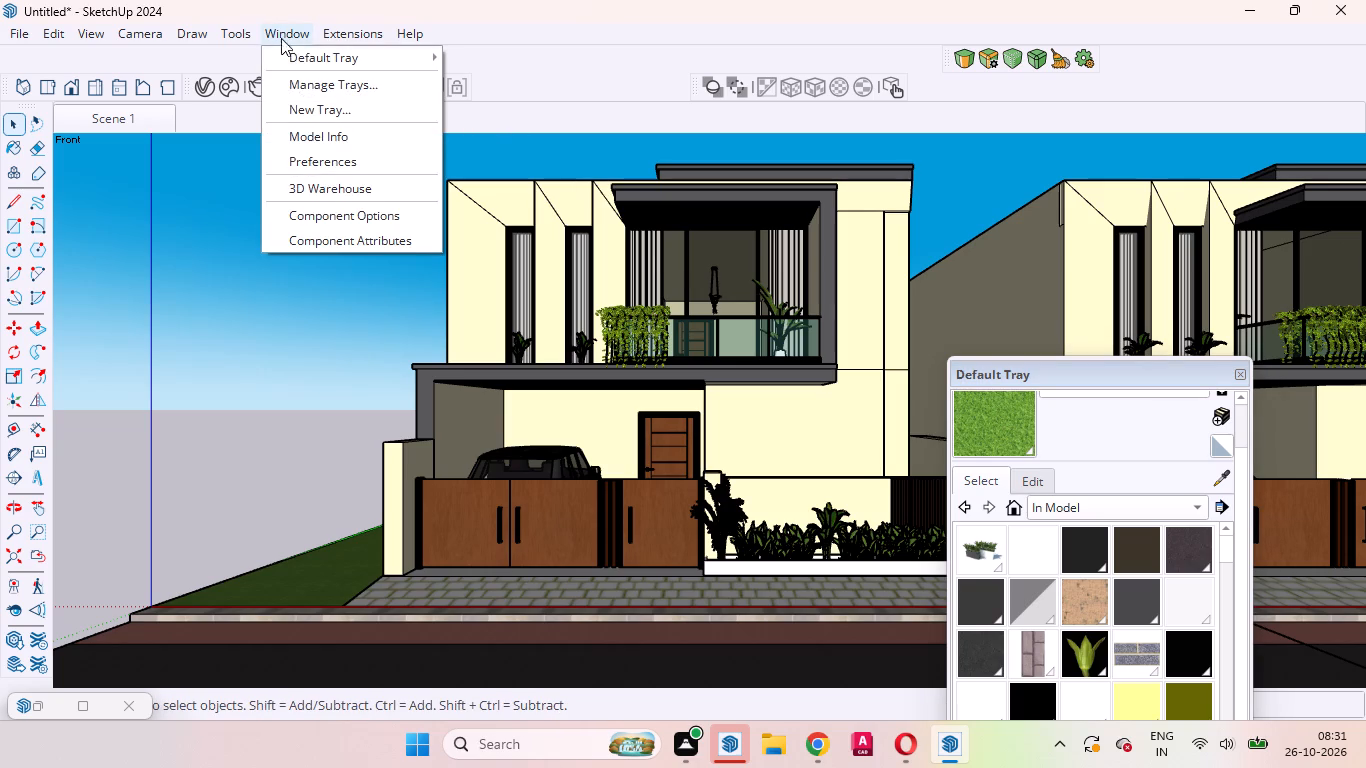
{"action": "left_click", "coordinate": [323, 197]}
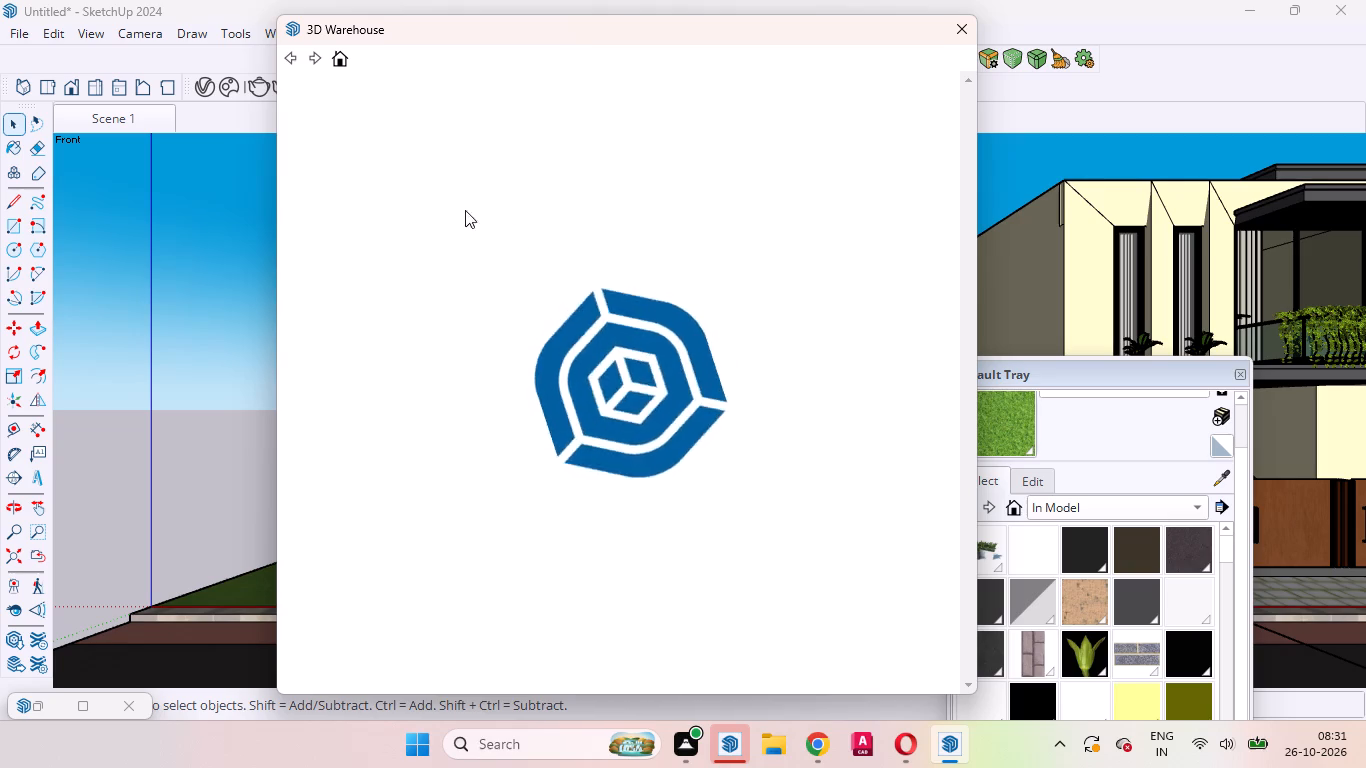
{"action": "left_click", "coordinate": [381, 99]}
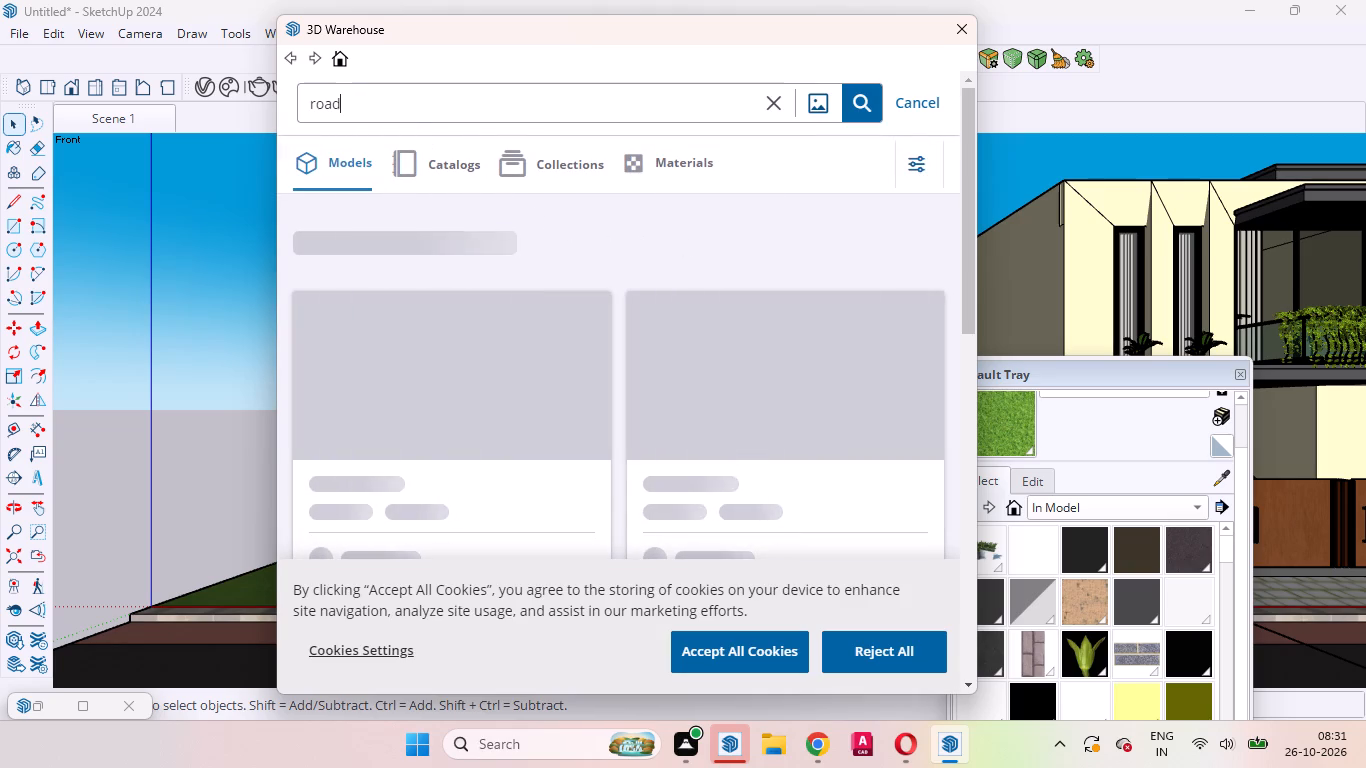
{"action": "key", "text": "BackSpace"}
{"action": "key", "text": "BackSpace"}
{"action": "key", "text": "BackSpace"}
{"action": "key", "text": "BackSpace"}
{"action": "key", "text": "BackSpace"}
{"action": "key", "text": "BackSpace"}
{"action": "key", "text": "BackSpace"}
{"action": "key", "text": "BackSpace"}
{"action": "key", "text": "BackSpace"}
{"action": "key", "text": "BackSpace"}
{"action": "key", "text": "BackSpace"}
{"action": "key", "text": "BackSpace"}
{"action": "key", "text": "BackSpace"}
{"action": "key", "text": "BackSpace"}
{"action": "key", "text": "BackSpace"}
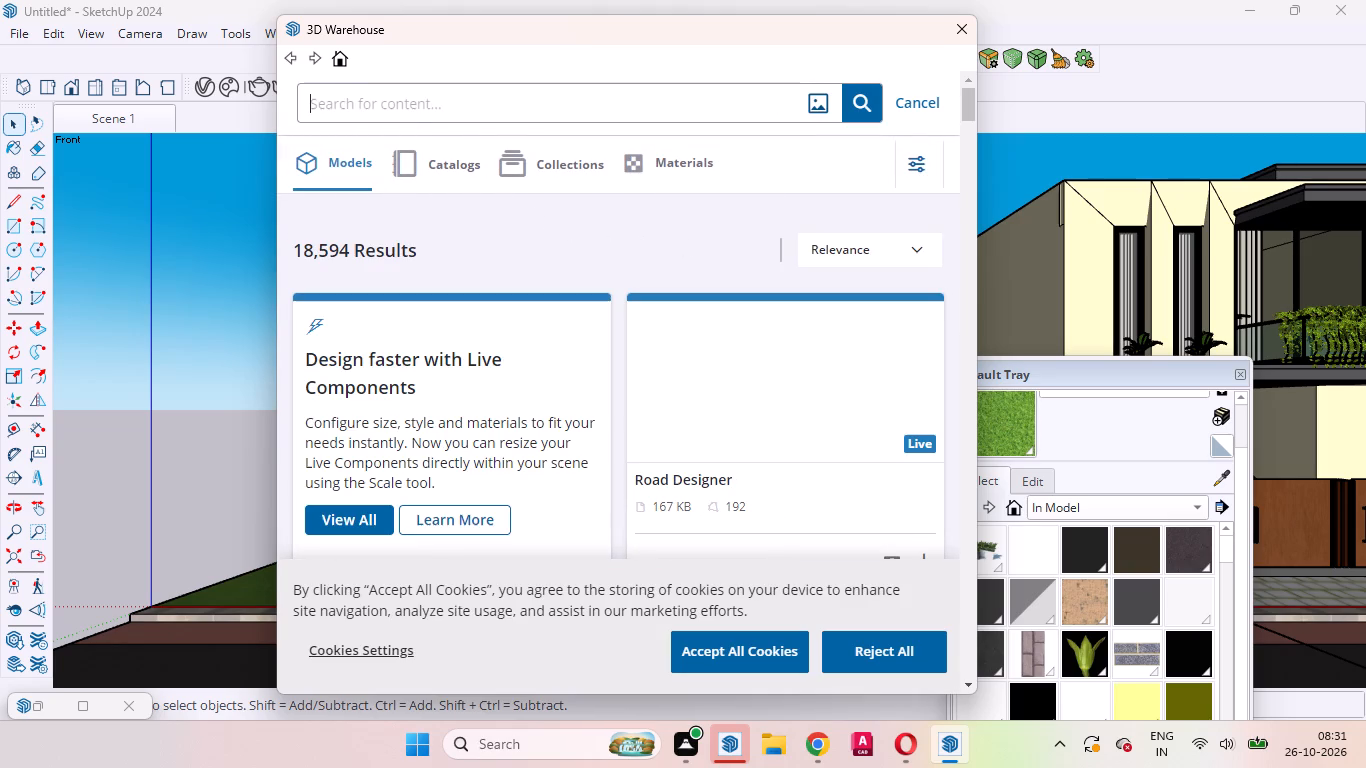
{"action": "key", "text": "BackSpace"}
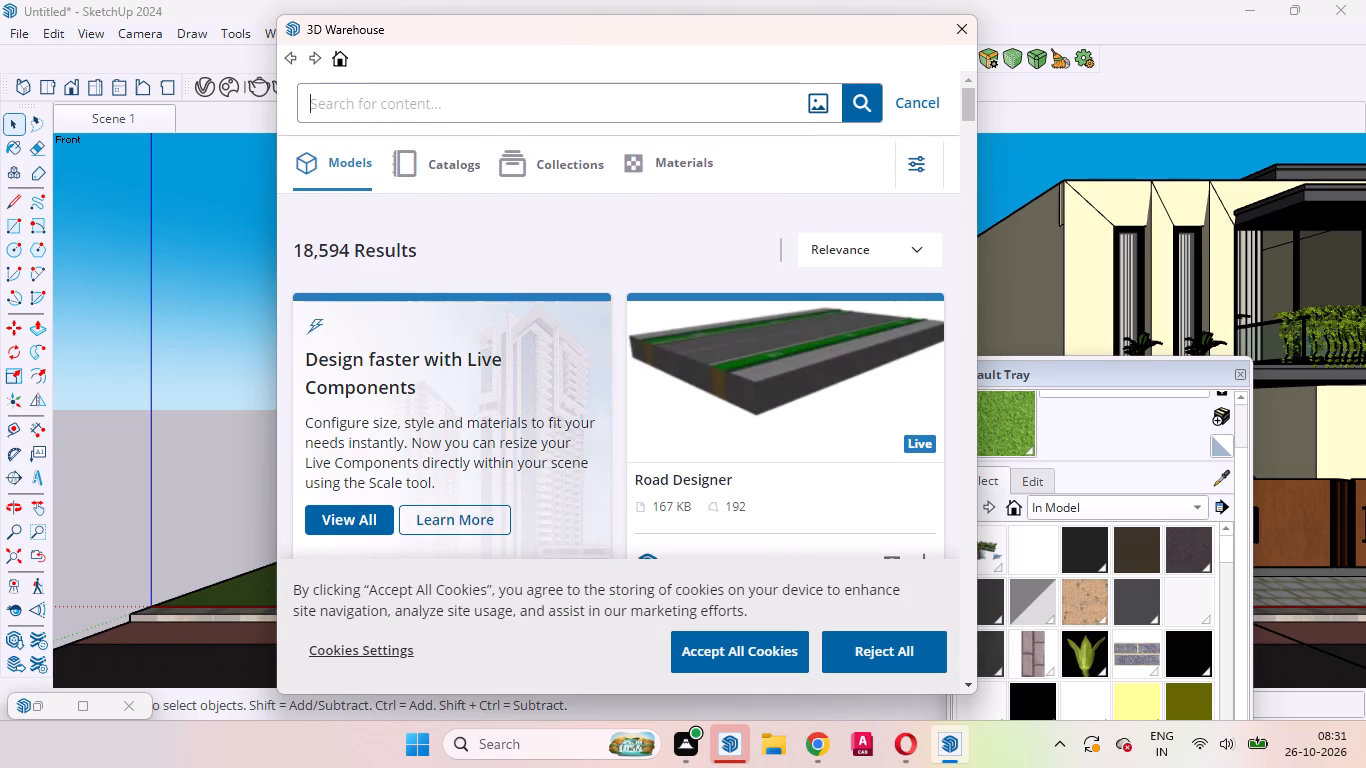
{"action": "type", "text": "pol"}
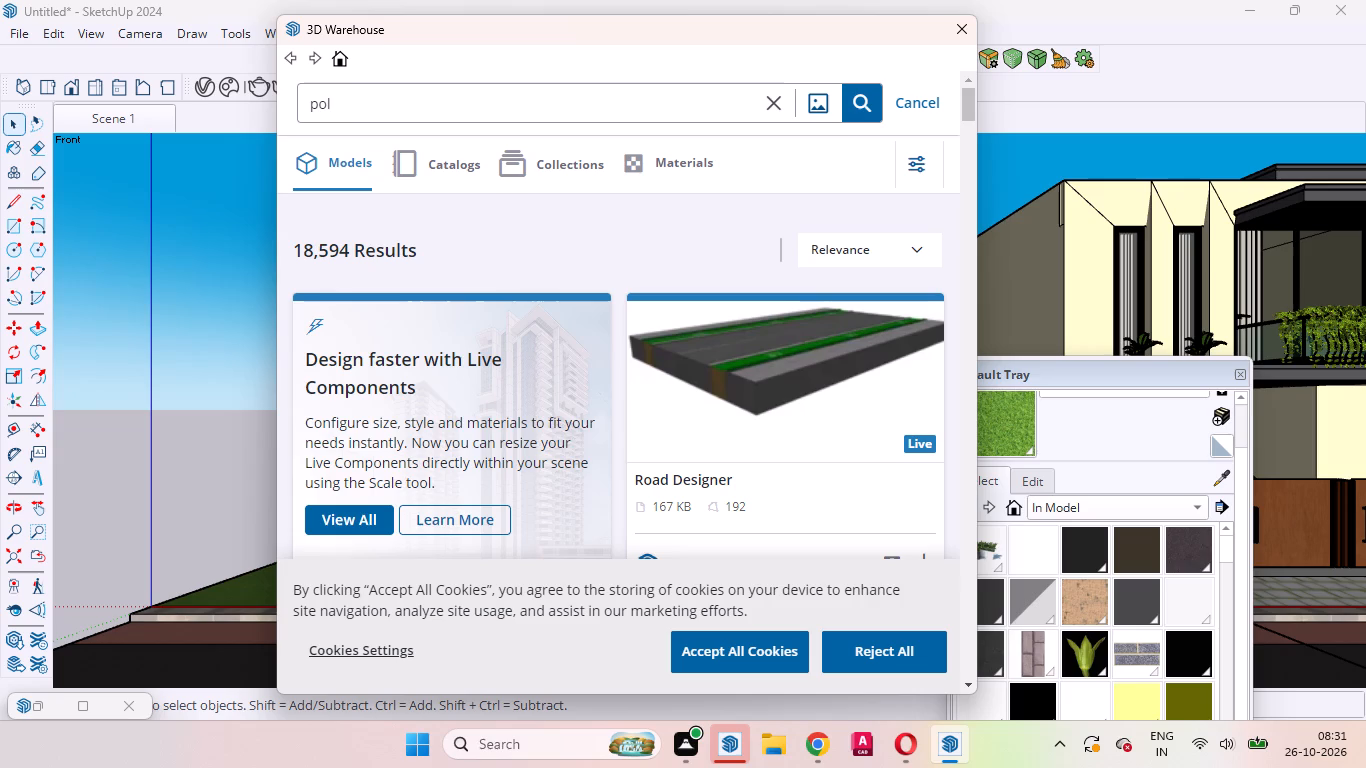
{"action": "key", "text": "e"}
{"action": "key", "text": "Return"}
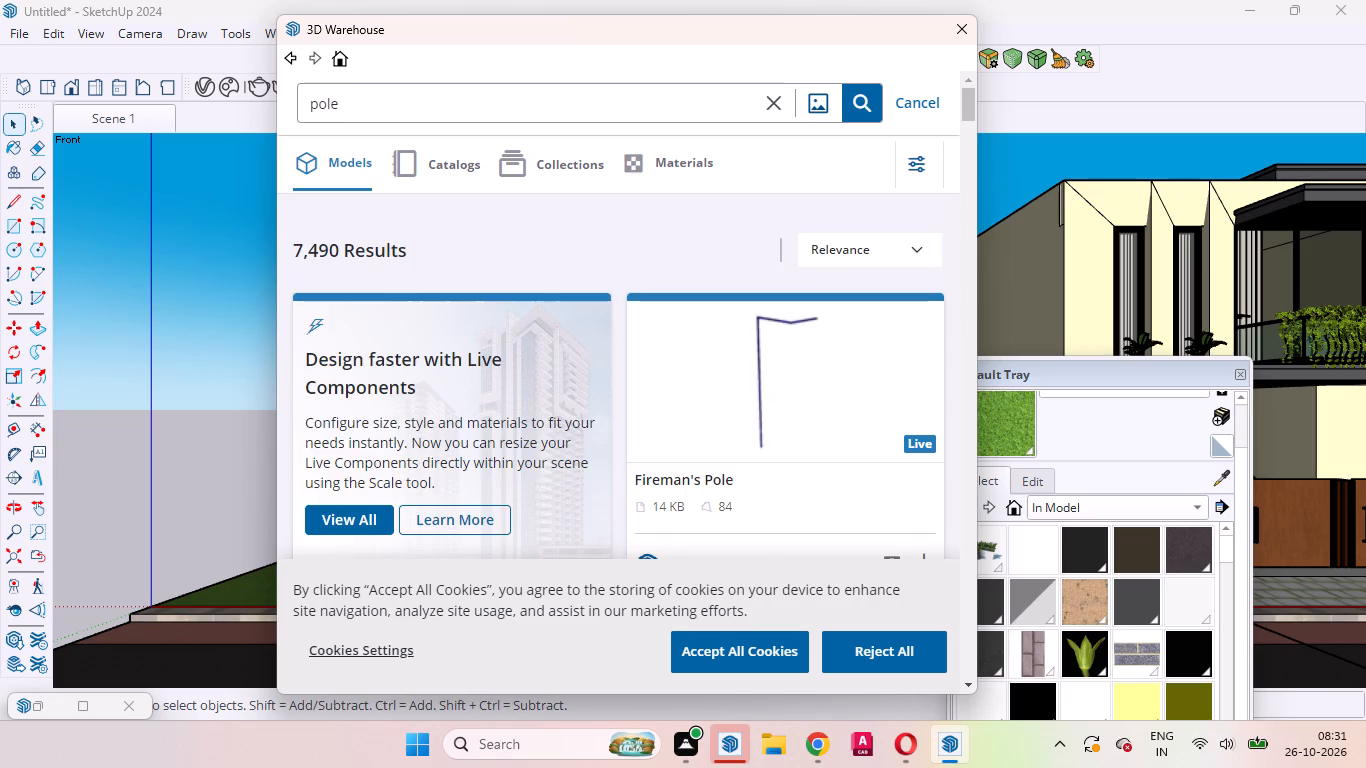
Browse the pole search results for a suitable street light model.
{"action": "scroll", "coordinate": [406, 210], "scroll_direction": "down", "scroll_amount": 4}
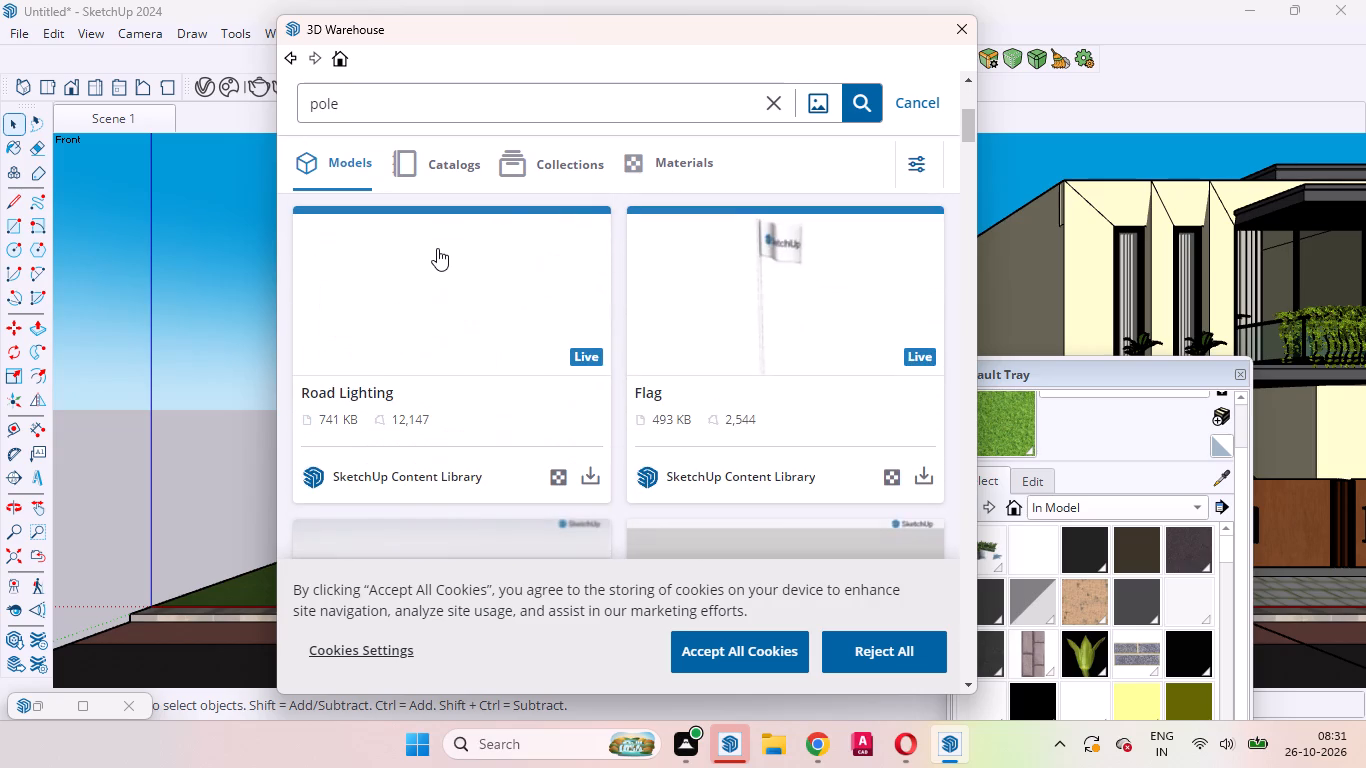
{"action": "scroll", "coordinate": [441, 252], "scroll_direction": "down", "scroll_amount": 6}
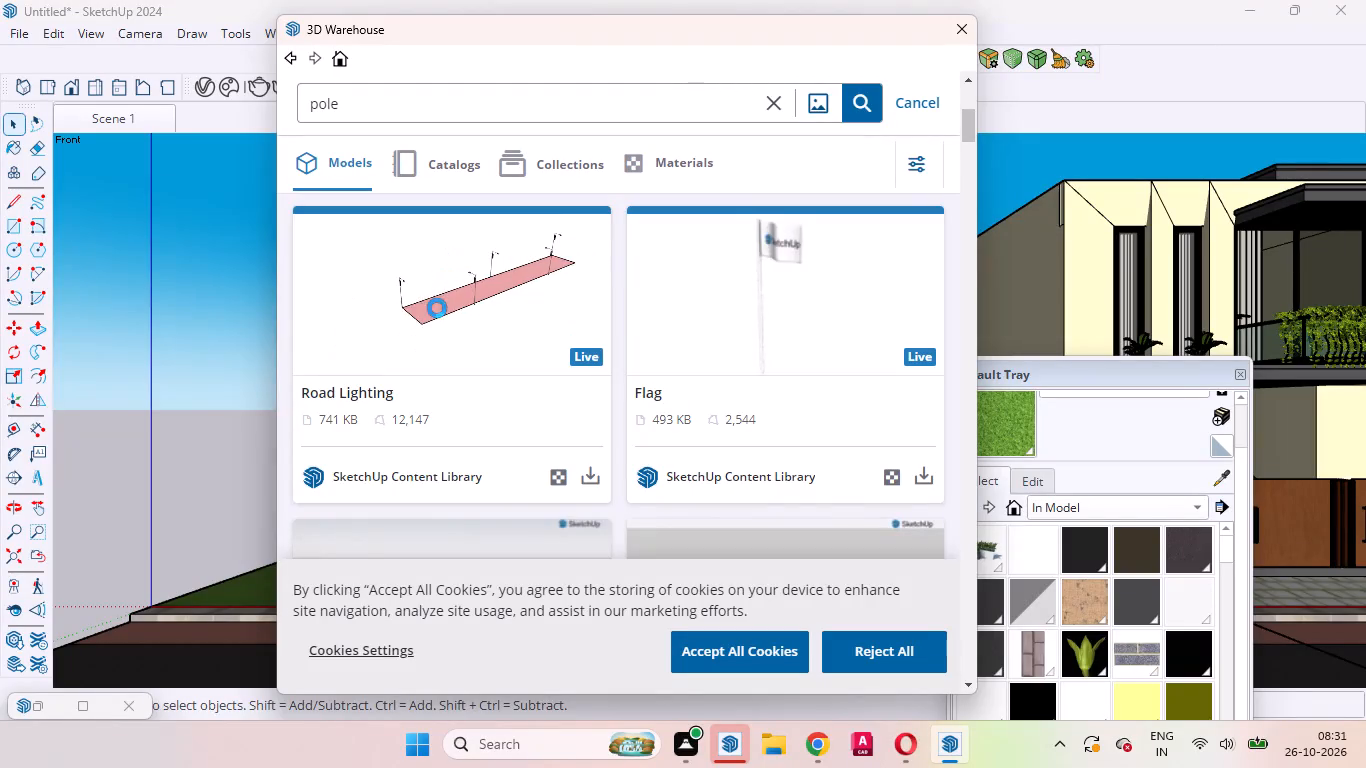
{"action": "scroll", "coordinate": [439, 306], "scroll_direction": "up", "scroll_amount": 4}
{"action": "scroll", "coordinate": [522, 305], "scroll_direction": "up", "scroll_amount": 1}
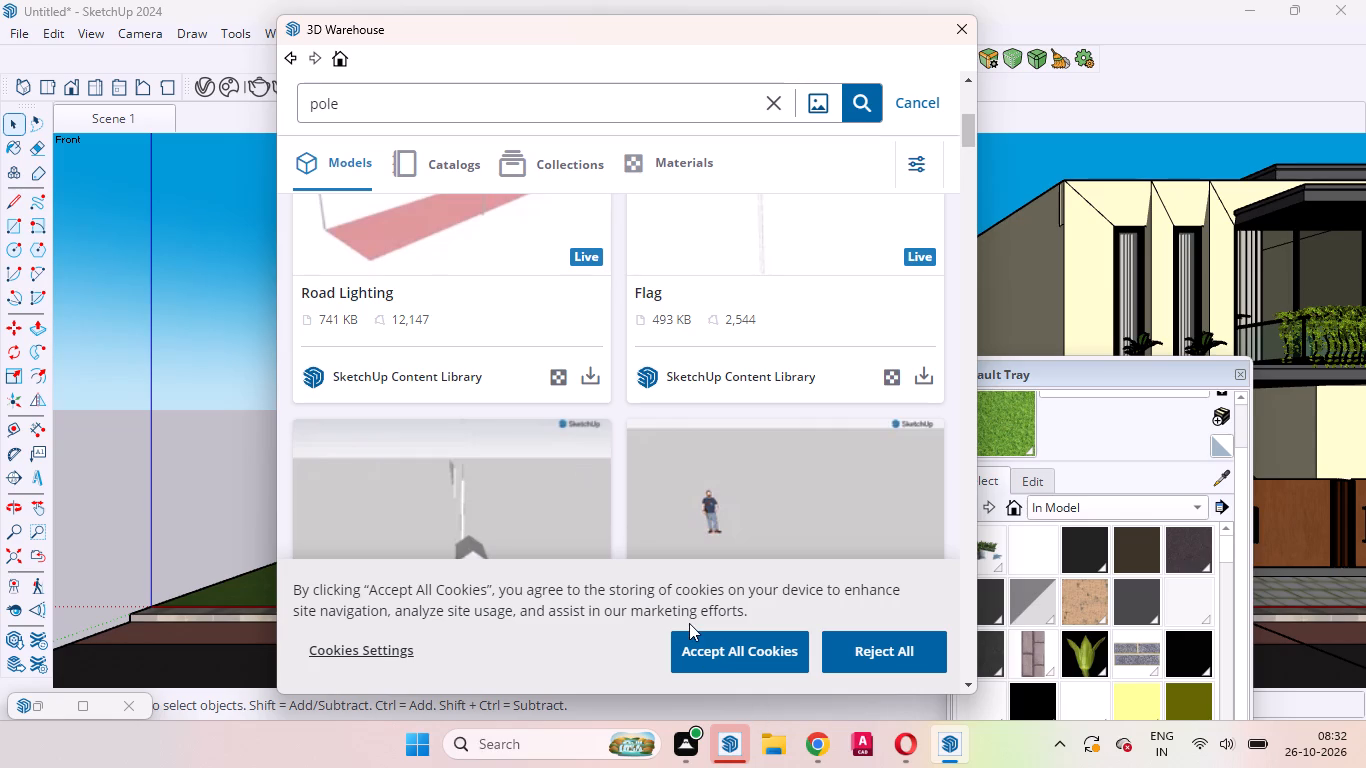
{"action": "scroll", "coordinate": [634, 404], "scroll_direction": "down", "scroll_amount": 6}
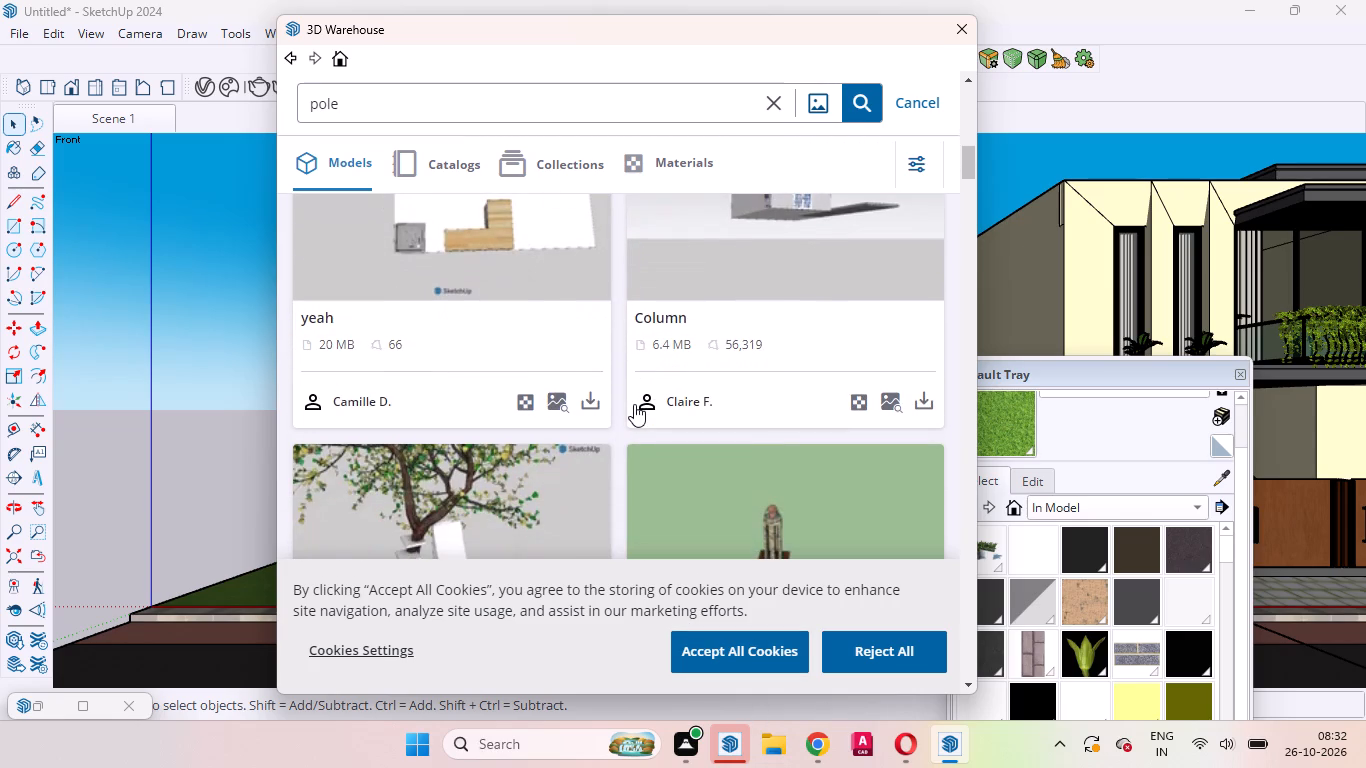
{"action": "scroll", "coordinate": [634, 404], "scroll_direction": "down", "scroll_amount": 5}
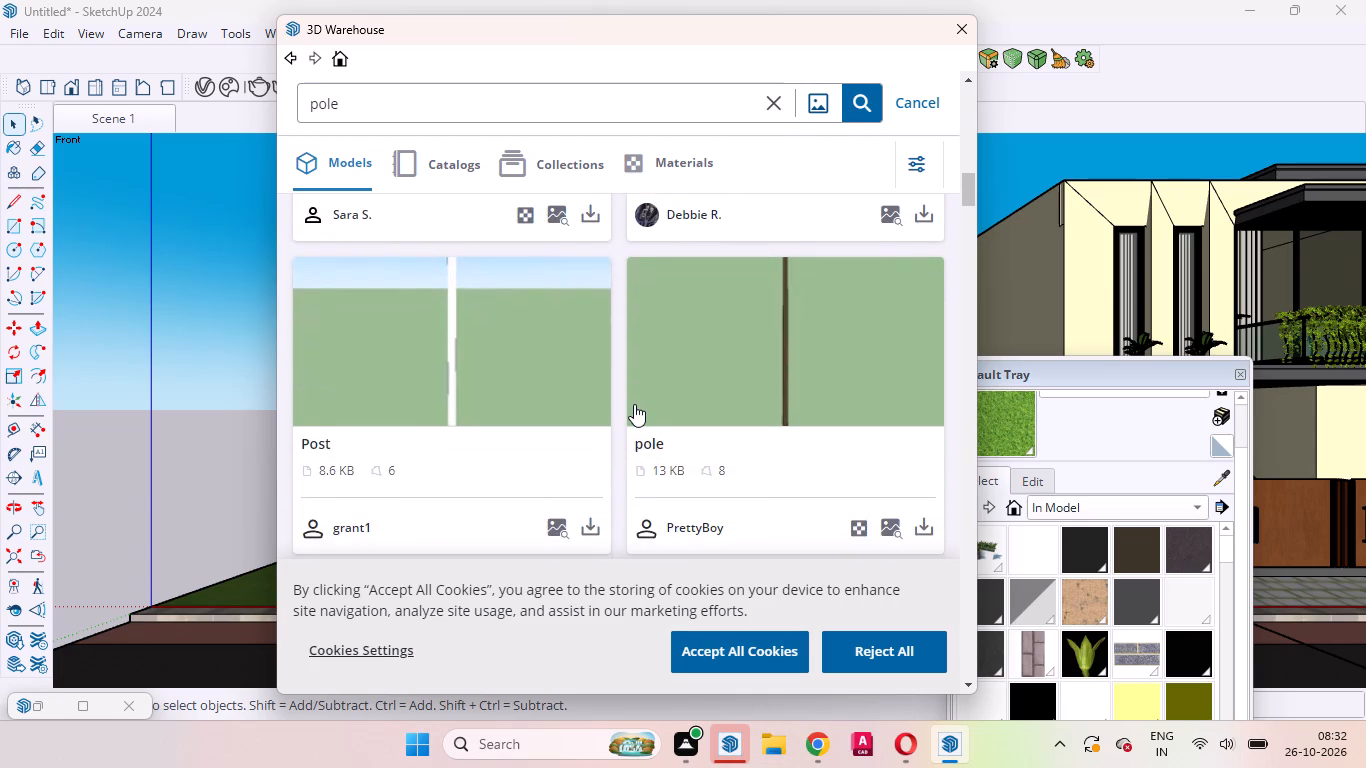
{"action": "scroll", "coordinate": [634, 404], "scroll_direction": "down", "scroll_amount": 5}
{"action": "scroll", "coordinate": [634, 404], "scroll_direction": "up", "scroll_amount": 3}
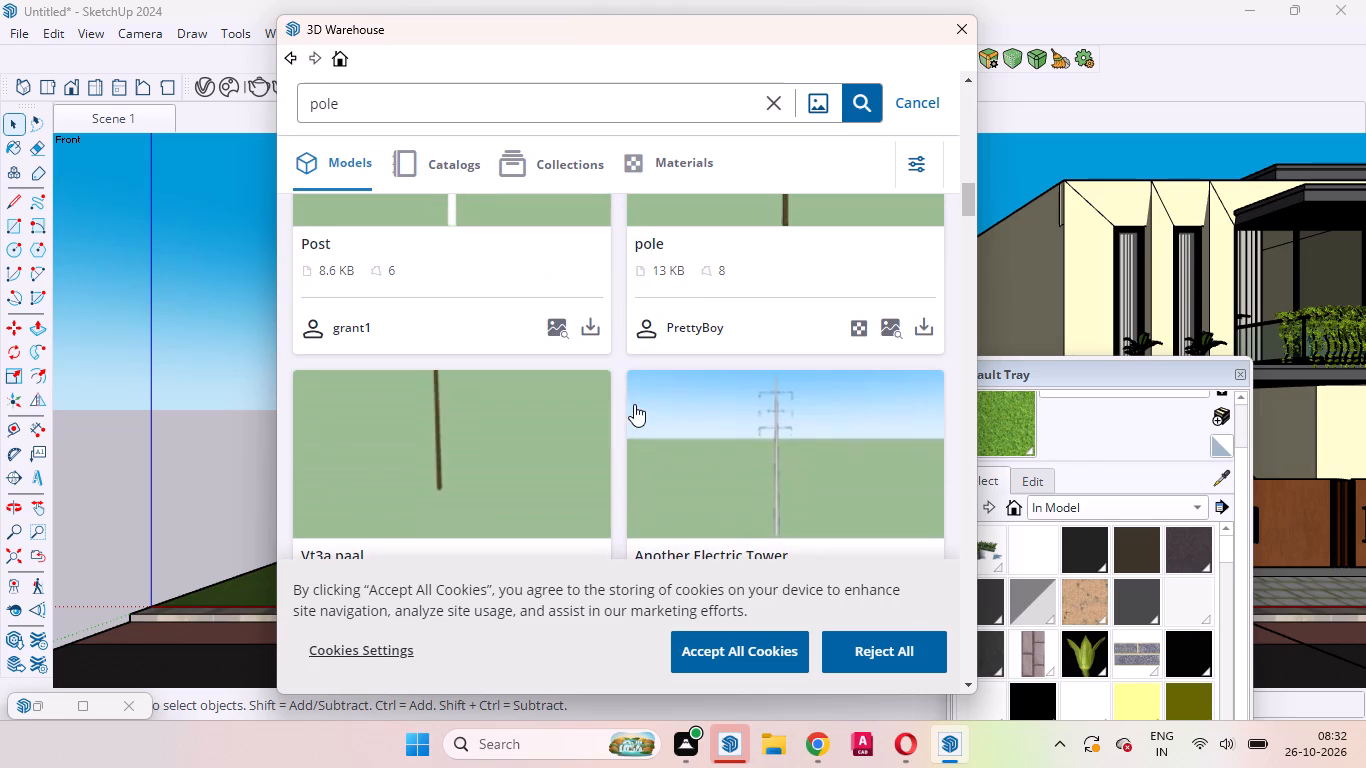
{"action": "scroll", "coordinate": [634, 404], "scroll_direction": "down", "scroll_amount": 10}
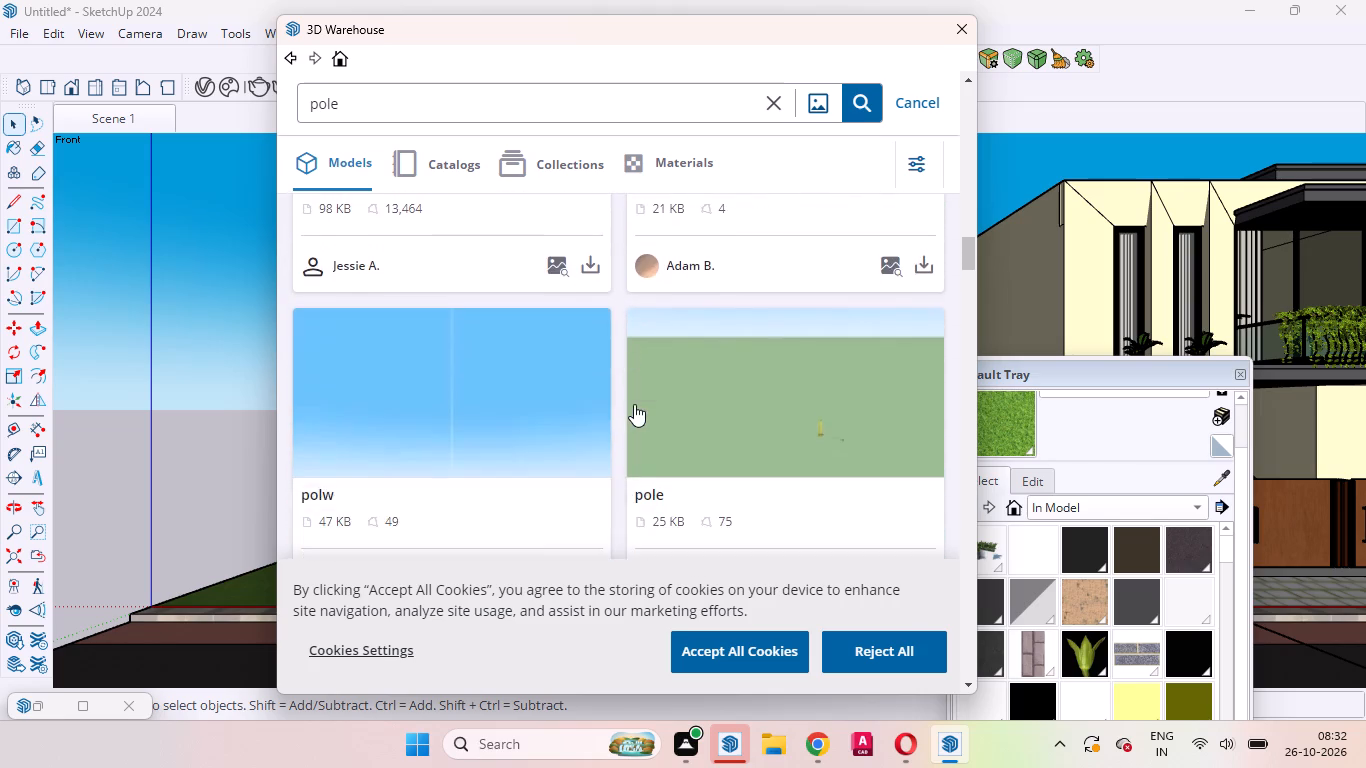
{"action": "scroll", "coordinate": [634, 404], "scroll_direction": "down", "scroll_amount": 3}
{"action": "scroll", "coordinate": [634, 404], "scroll_direction": "up", "scroll_amount": 17}
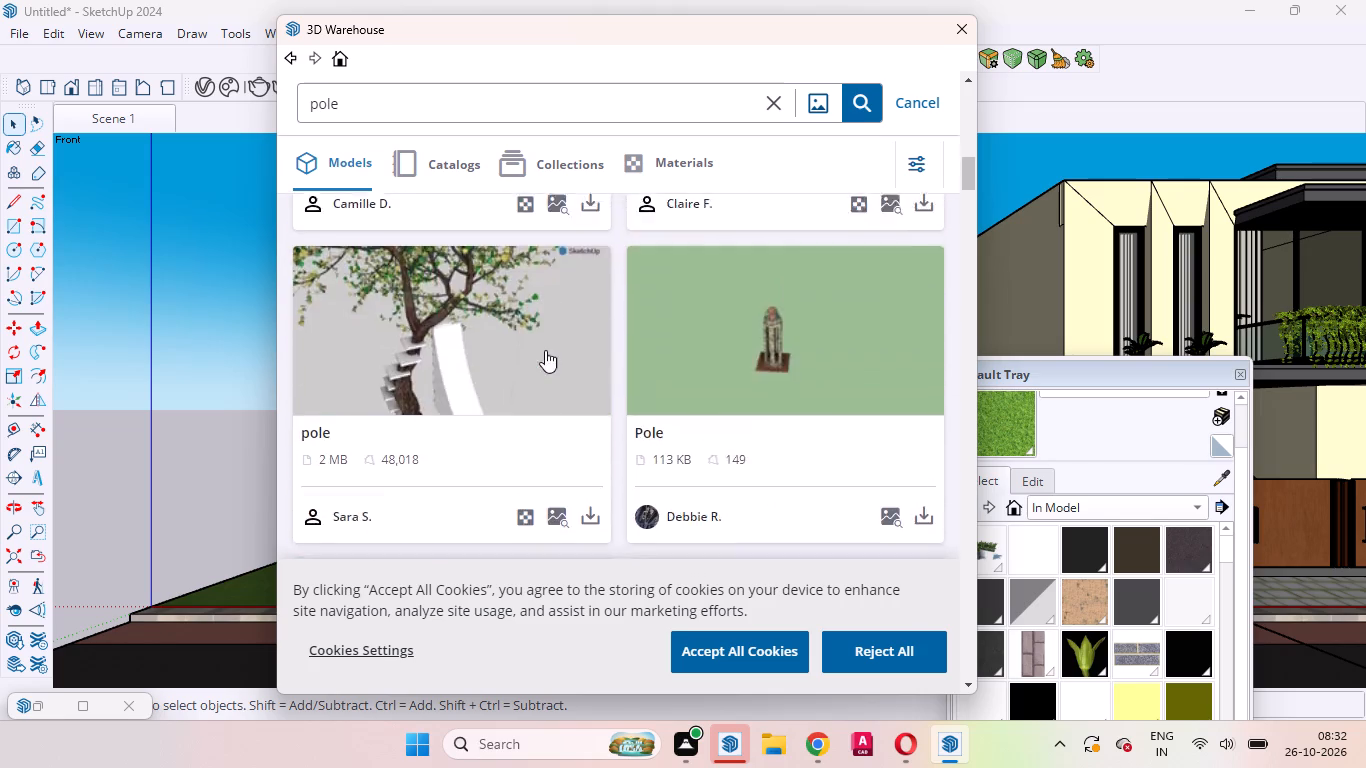
{"action": "scroll", "coordinate": [545, 350], "scroll_direction": "up", "scroll_amount": 13}
{"action": "scroll", "coordinate": [545, 350], "scroll_direction": "down", "scroll_amount": 4}
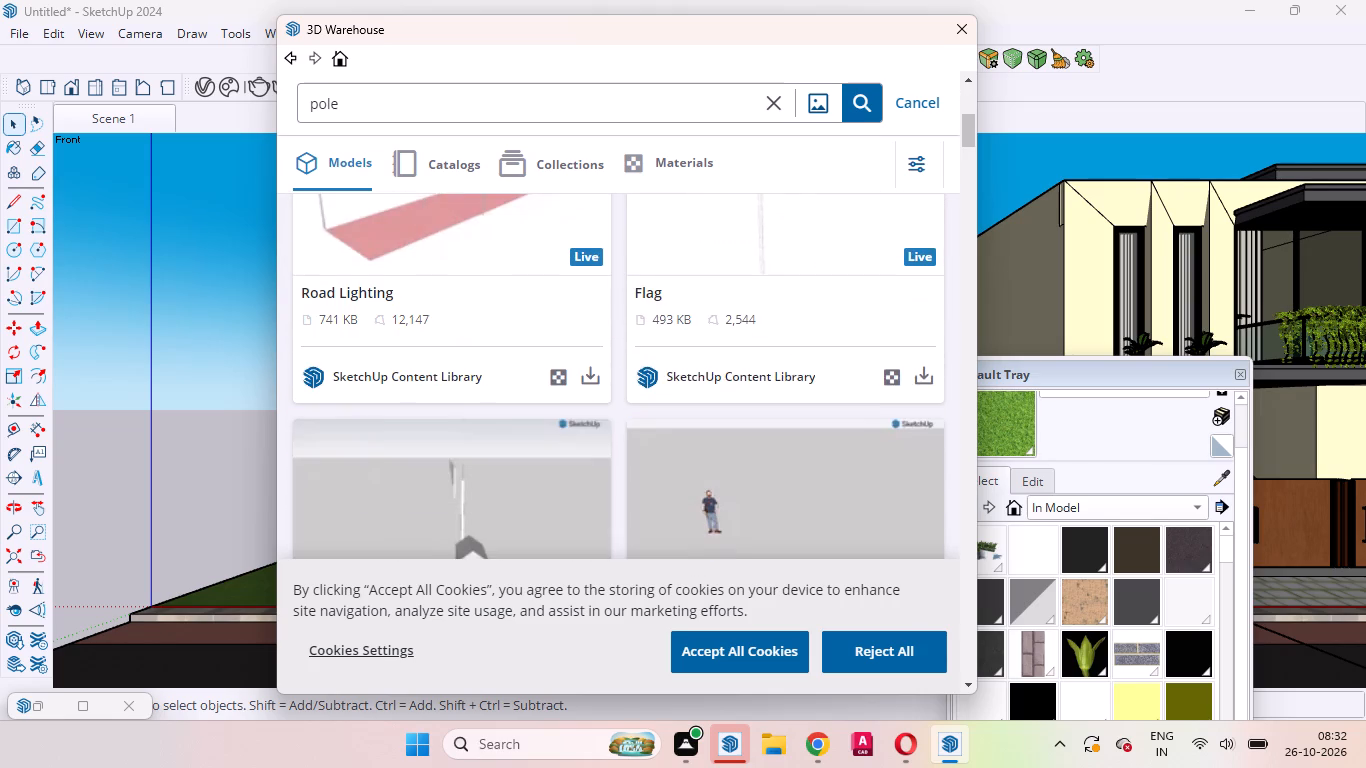
Load the Road Lighting model directly into the scene and place it on the ground just beyond the far end of the house row.
{"action": "left_click", "coordinate": [599, 380]}
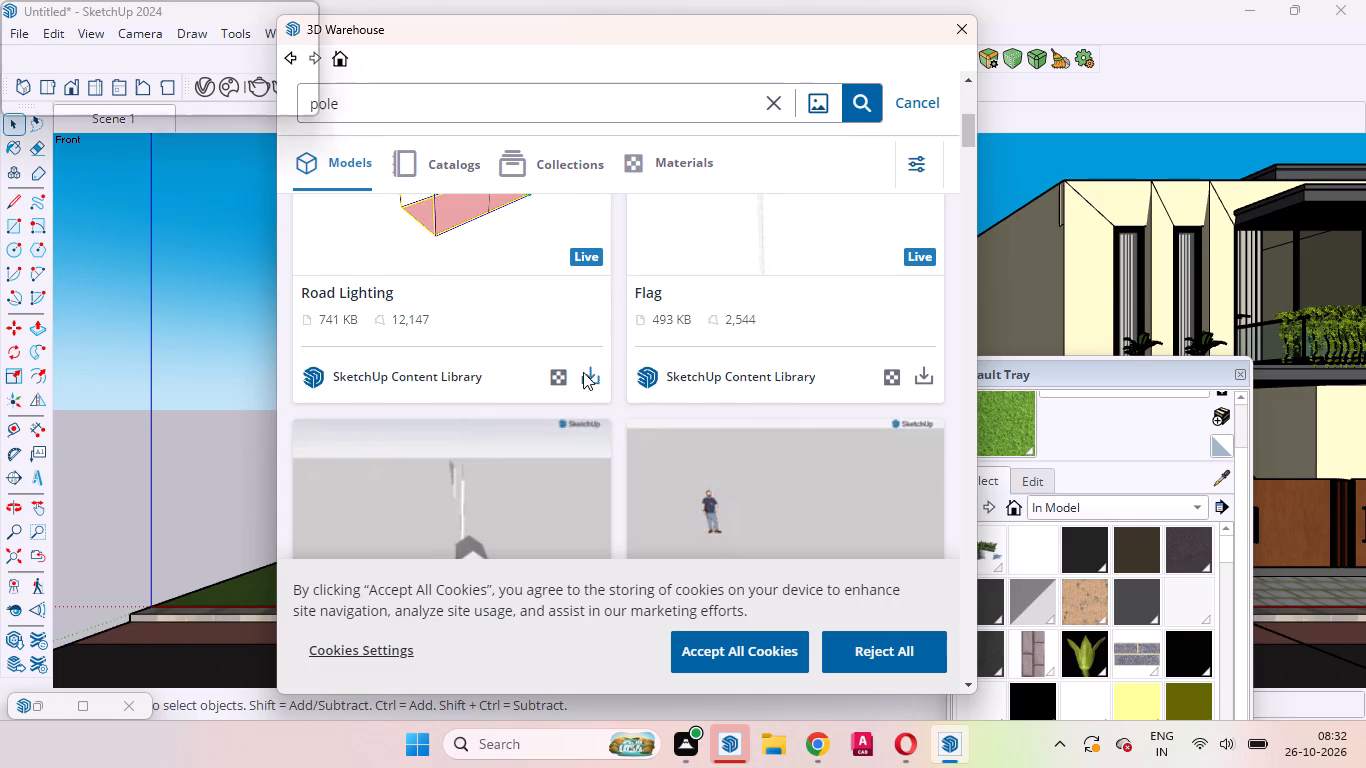
{"action": "left_click", "coordinate": [536, 377]}
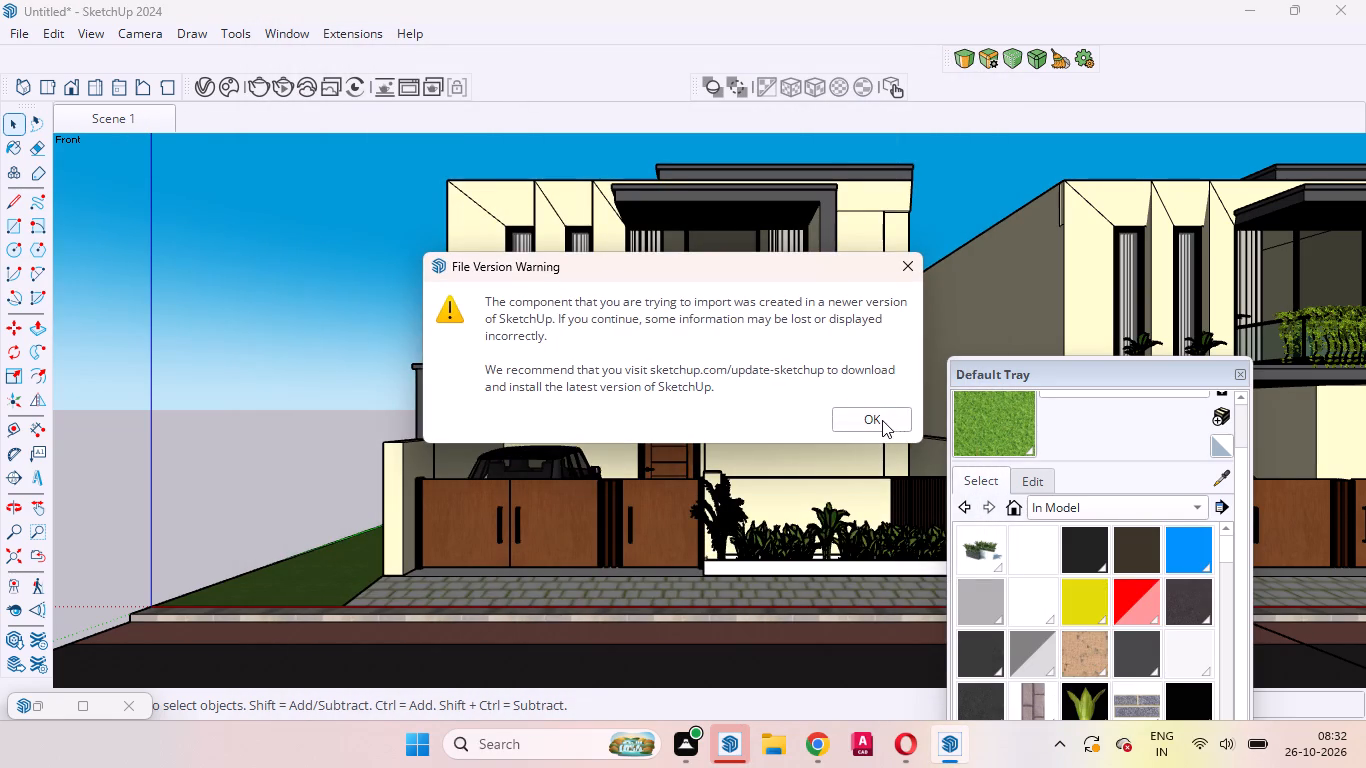
{"action": "left_click", "coordinate": [882, 420]}
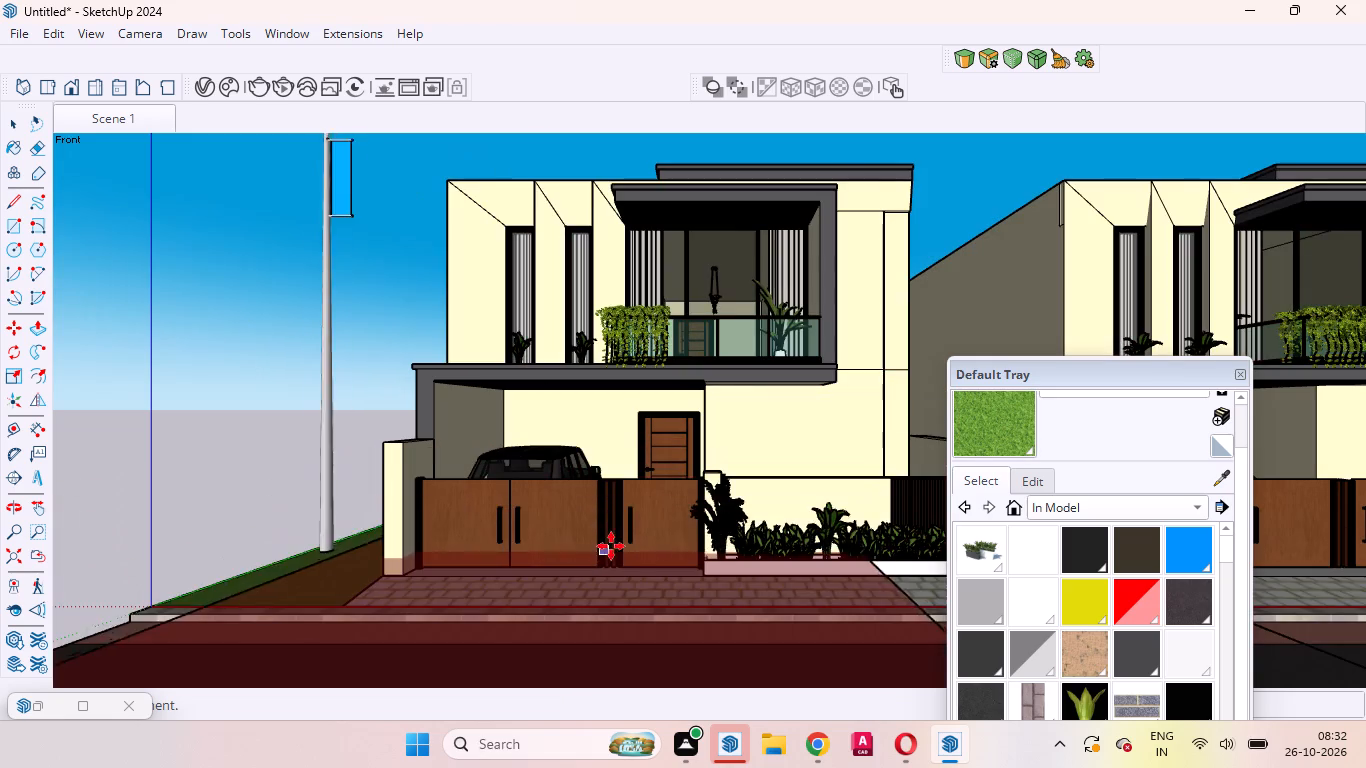
{"action": "scroll", "coordinate": [619, 510], "scroll_direction": "down", "scroll_amount": 14}
{"action": "scroll", "coordinate": [336, 470], "scroll_direction": "down", "scroll_amount": 7}
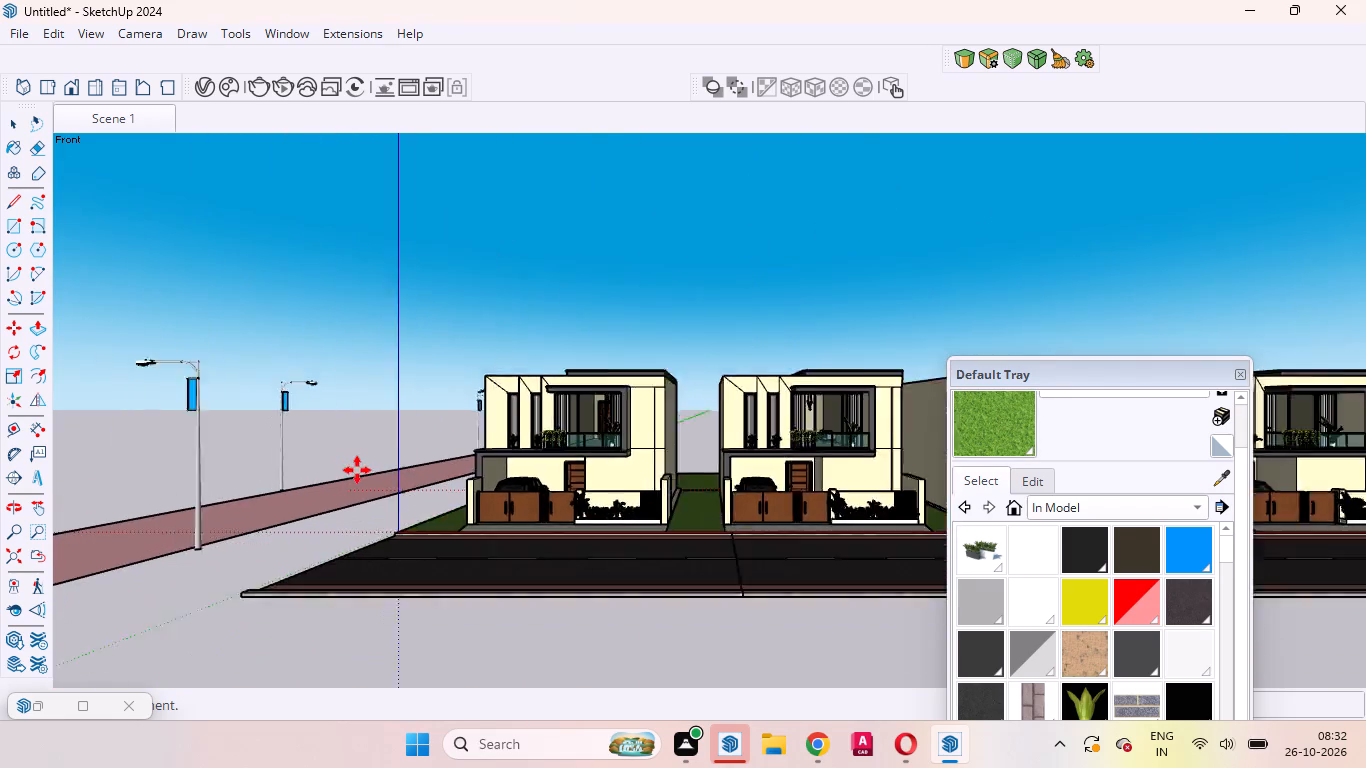
{"action": "scroll", "coordinate": [357, 470], "scroll_direction": "down", "scroll_amount": 19}
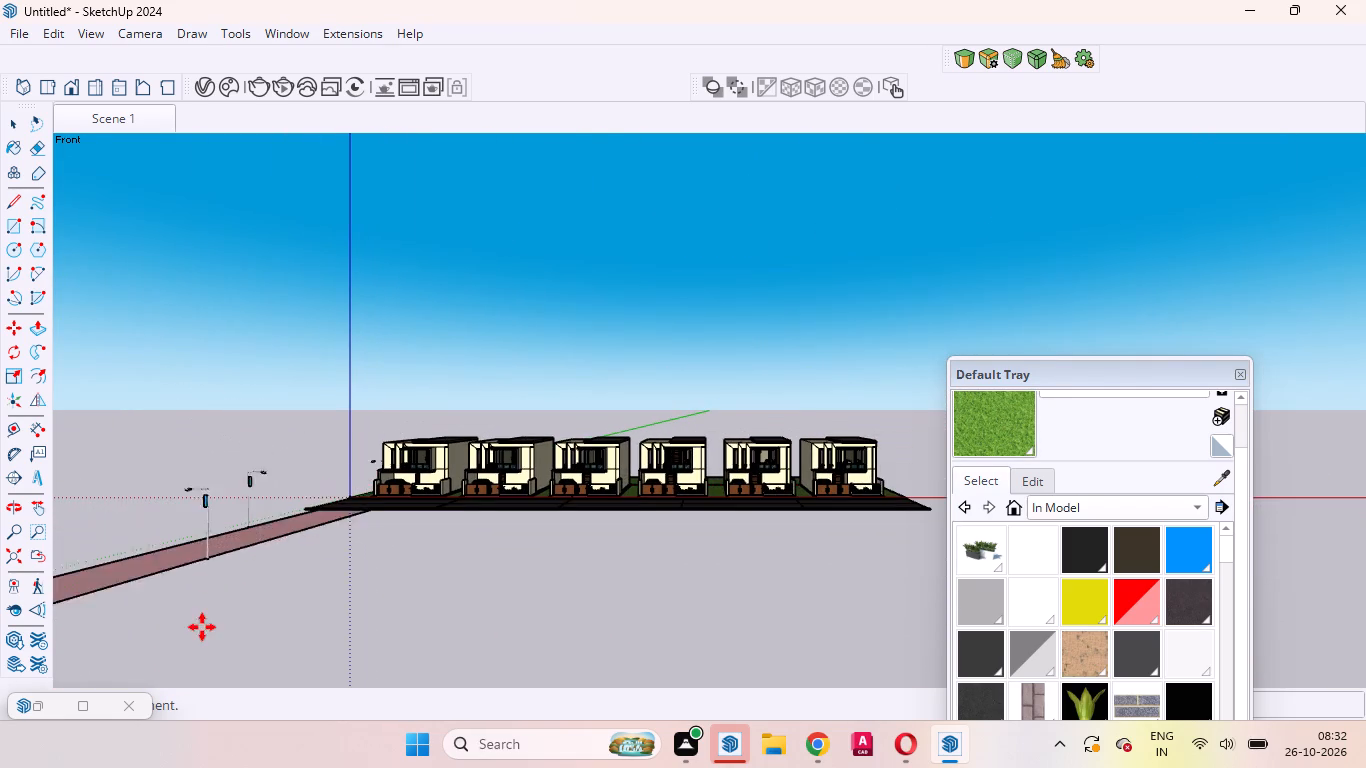
{"action": "scroll", "coordinate": [314, 673], "scroll_direction": "down", "scroll_amount": 1}
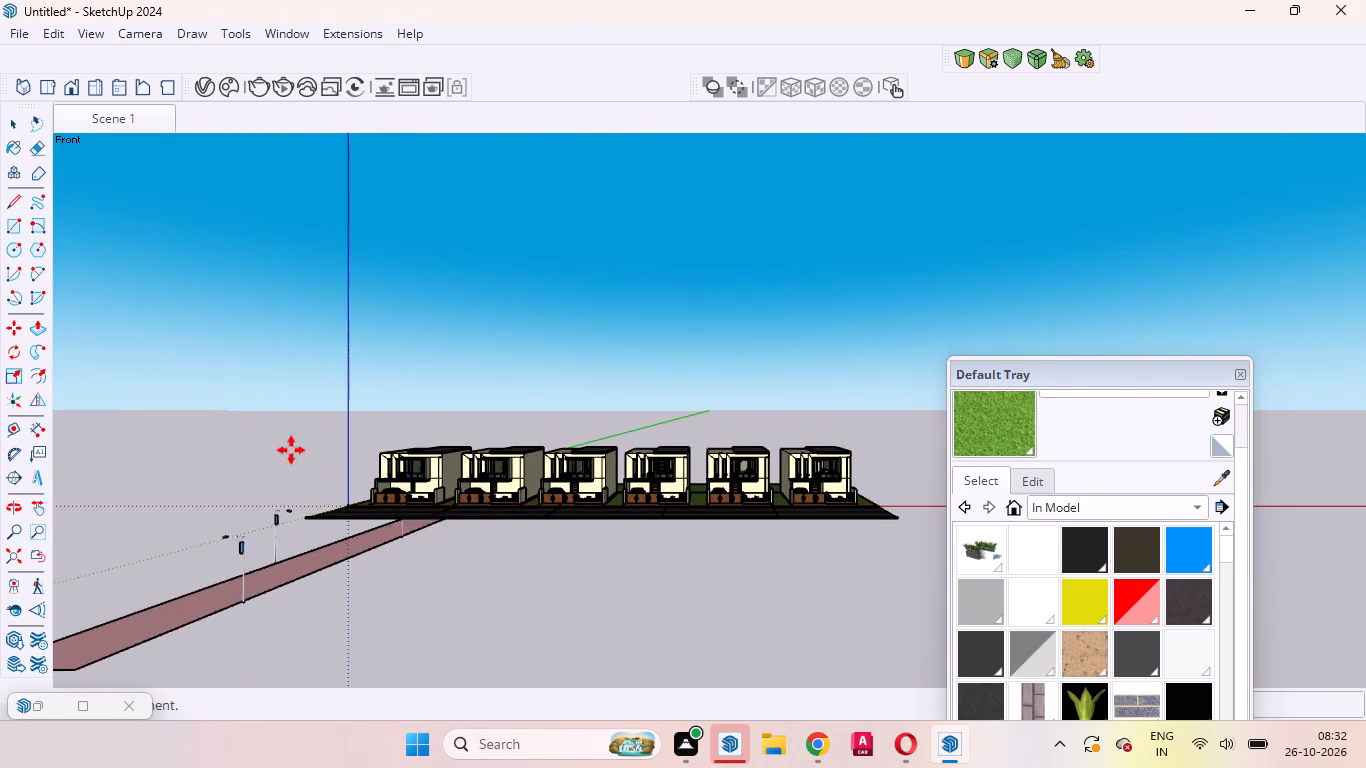
{"action": "scroll", "coordinate": [290, 444], "scroll_direction": "down", "scroll_amount": 17}
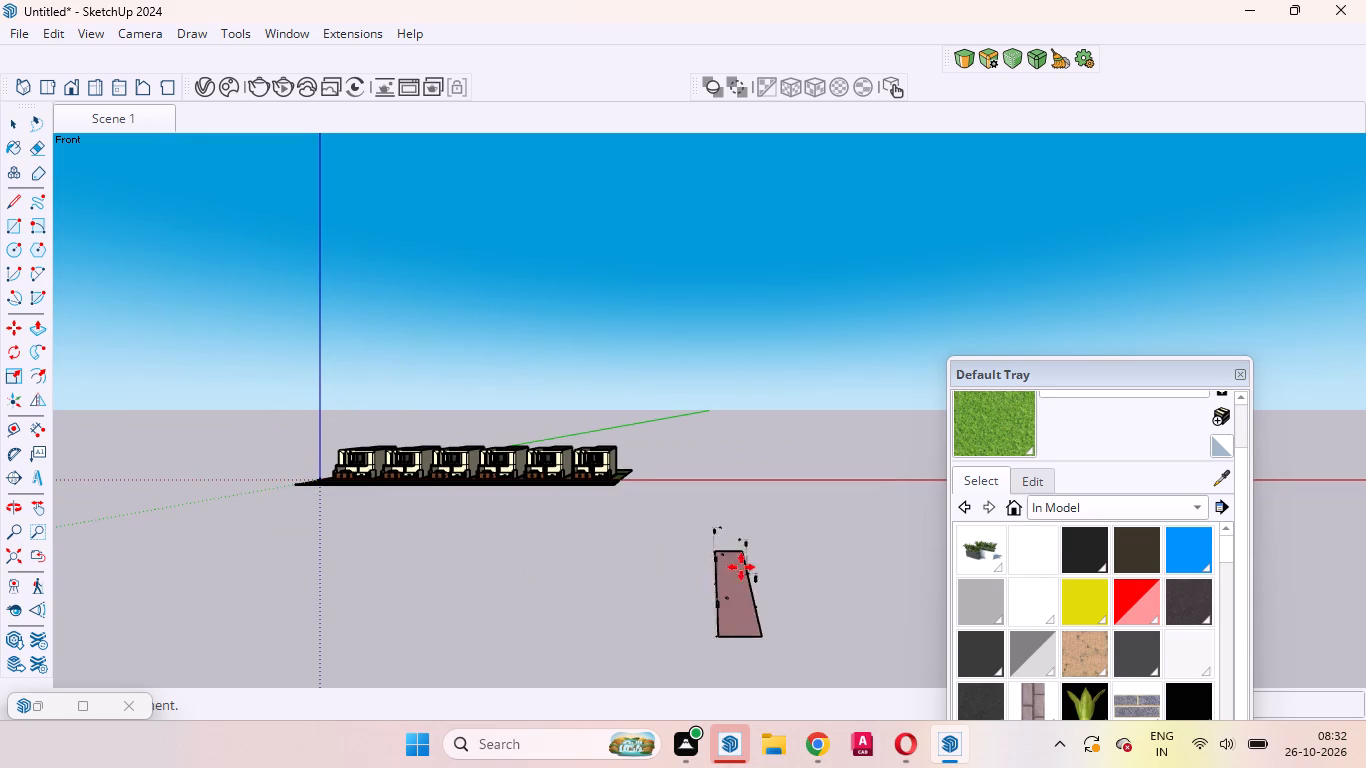
{"action": "left_click", "coordinate": [698, 485]}
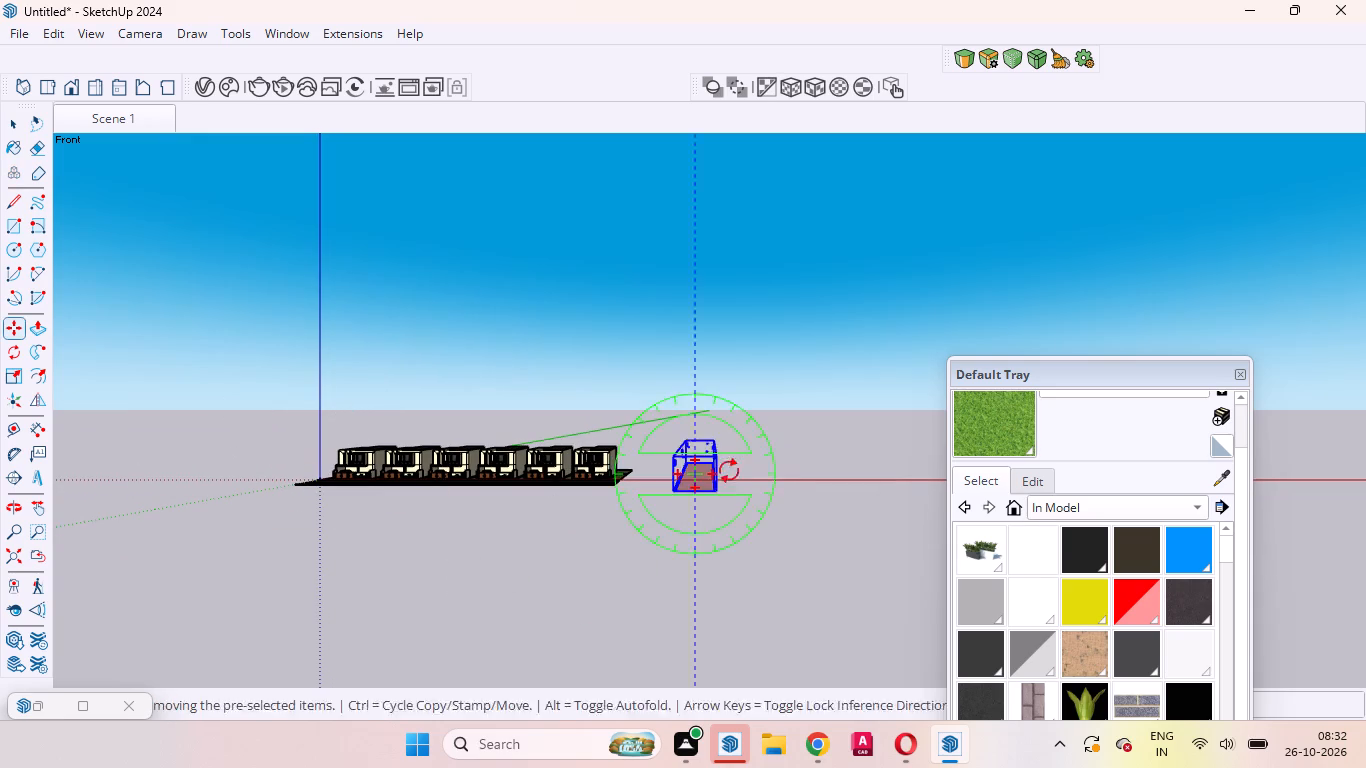
Explode the placed Road Lighting component into separate parts.
{"action": "scroll", "coordinate": [732, 471], "scroll_direction": "up", "scroll_amount": 10}
{"action": "middle_click_drag", "start_coordinate": [724, 504], "coordinate": [414, 605]}
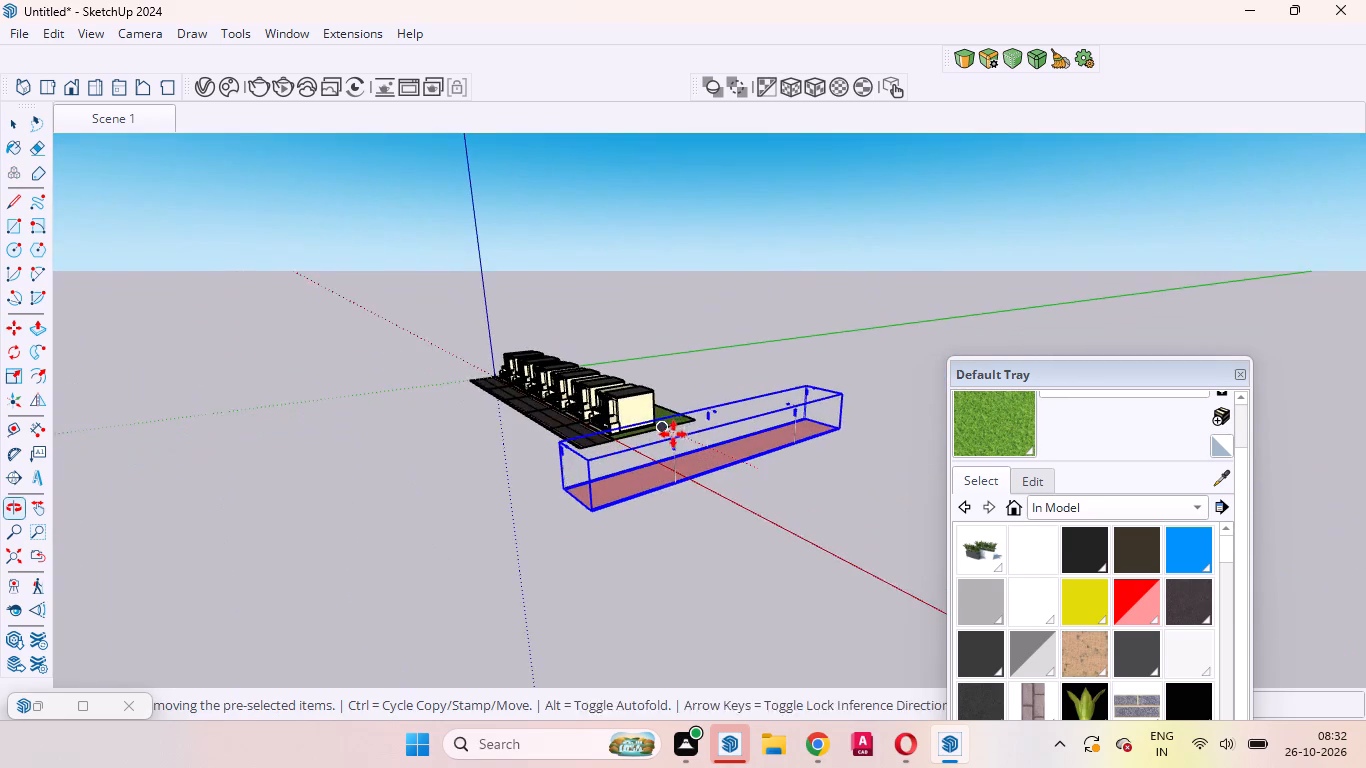
{"action": "scroll", "coordinate": [686, 432], "scroll_direction": "up", "scroll_amount": 14}
{"action": "middle_click_drag", "start_coordinate": [690, 490], "coordinate": [571, 498]}
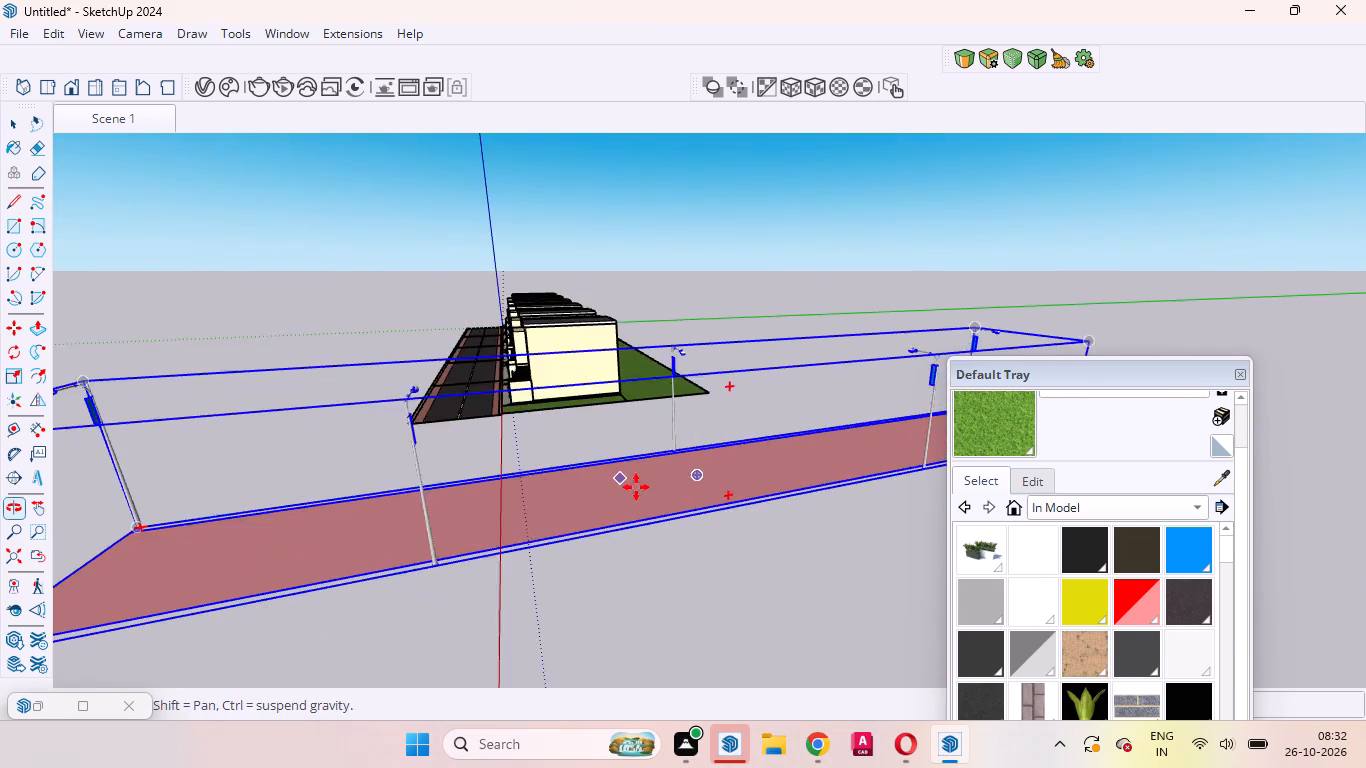
{"action": "scroll", "coordinate": [651, 486], "scroll_direction": "down", "scroll_amount": 10}
{"action": "key", "text": "space"}
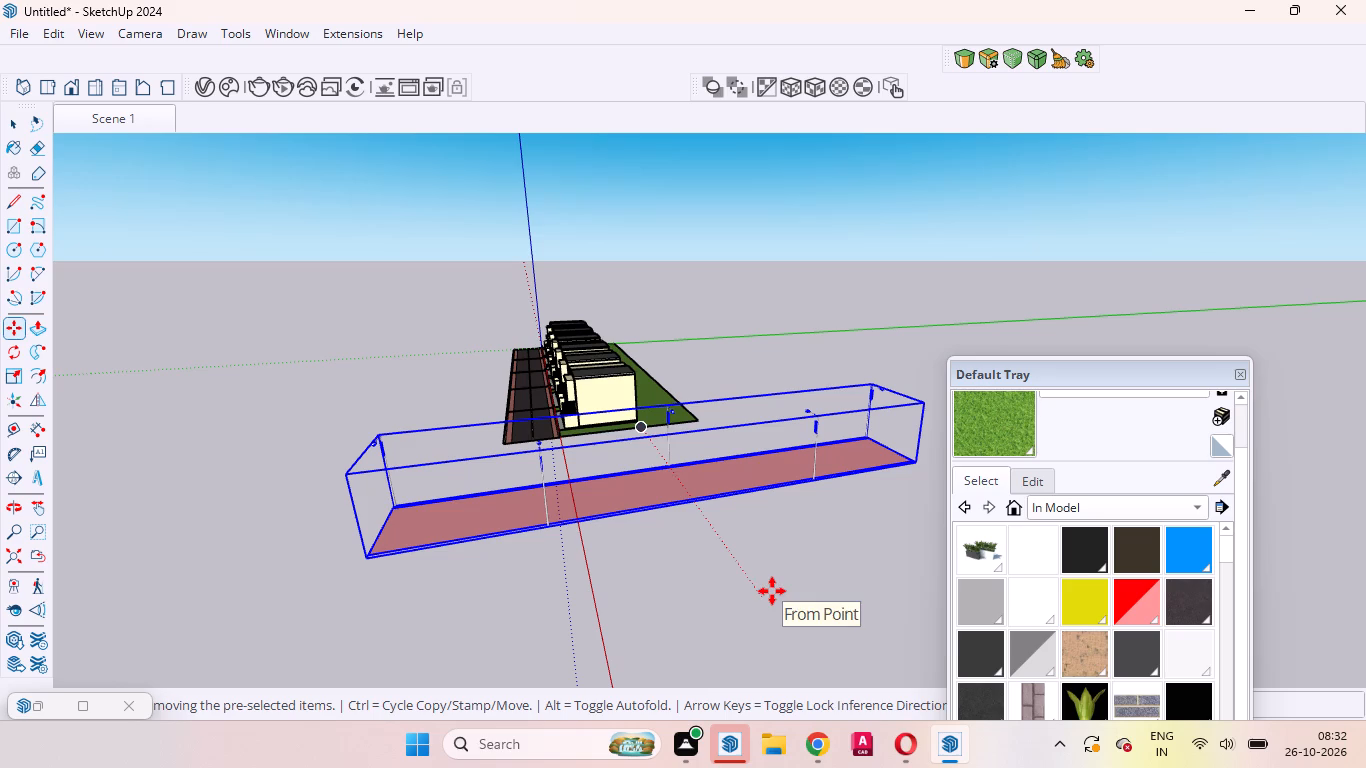
{"action": "right_click", "coordinate": [632, 505]}
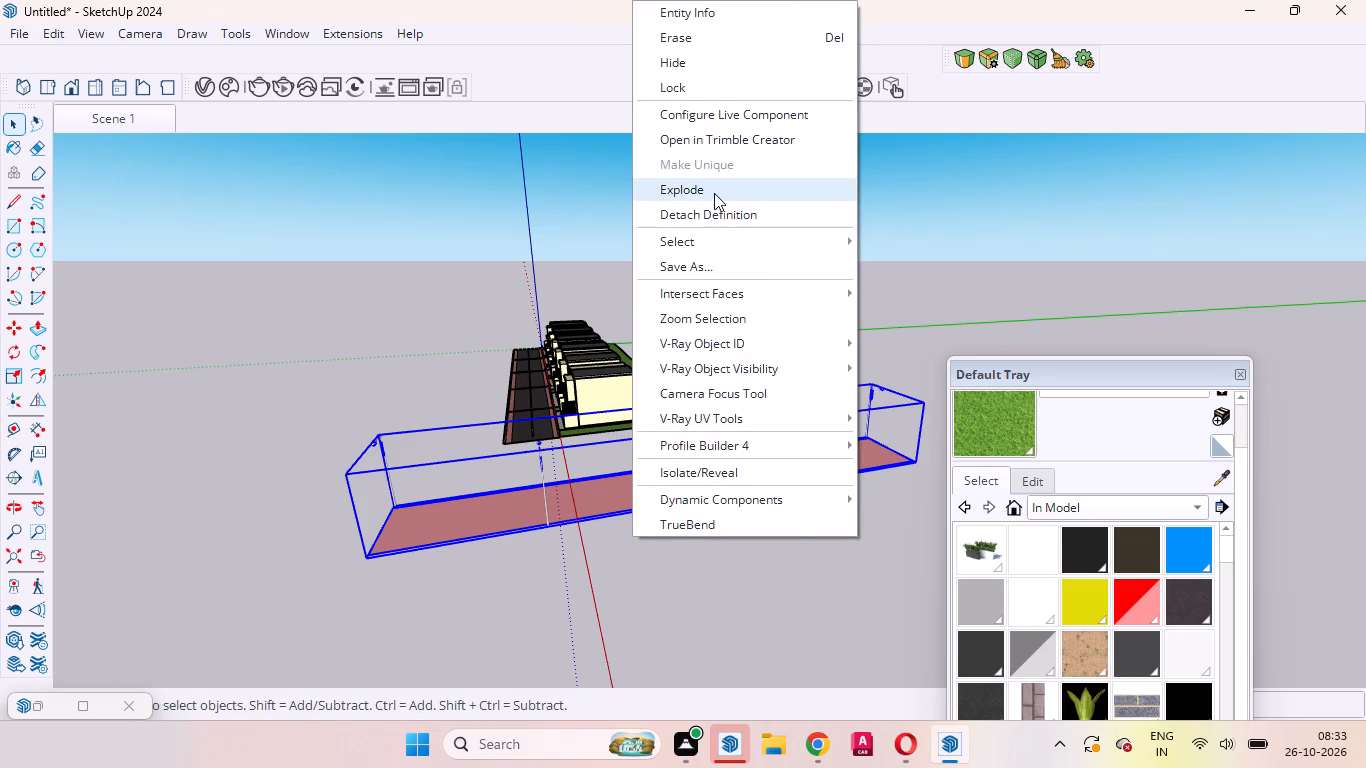
{"action": "left_click", "coordinate": [714, 193]}
{"action": "left_click", "coordinate": [679, 629]}
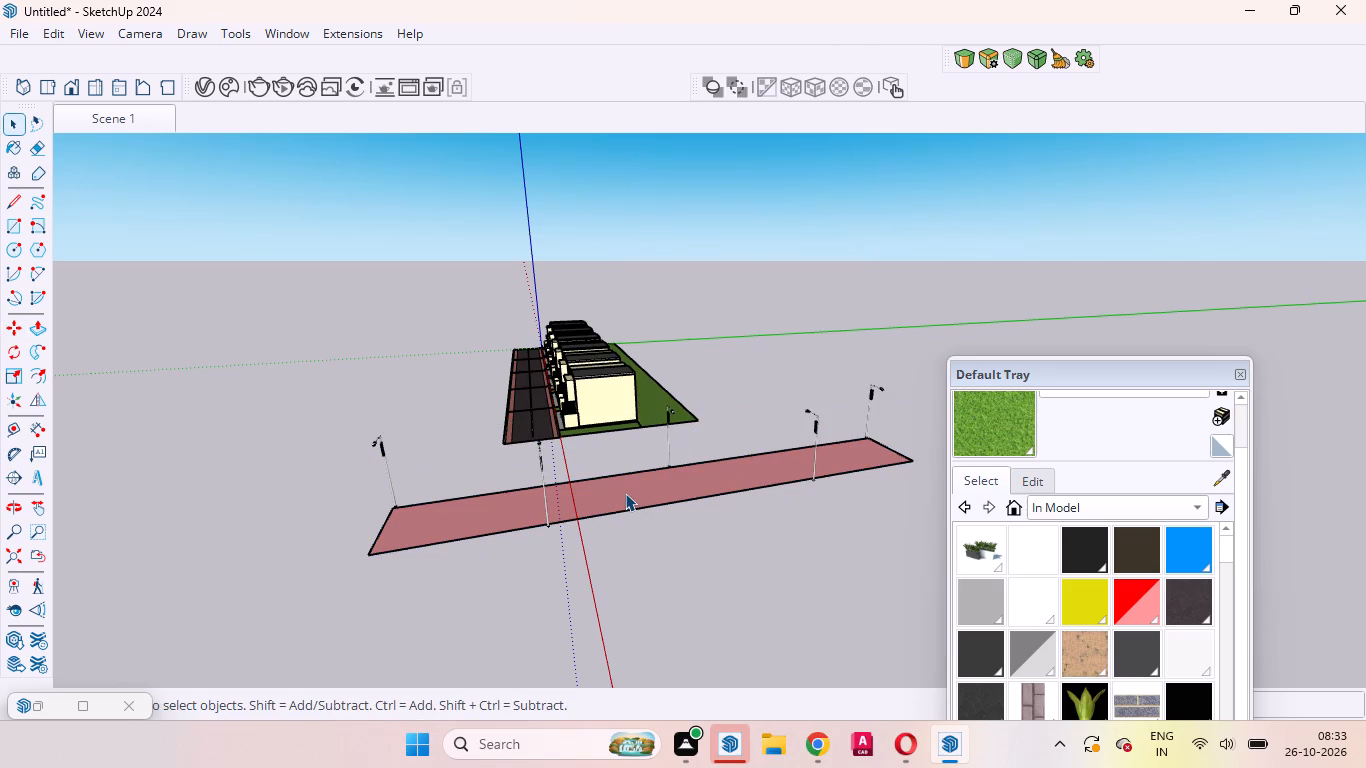
Delete the long red base strip between the street lights.
{"action": "left_click", "coordinate": [625, 493]}
{"action": "key", "text": "Delete"}
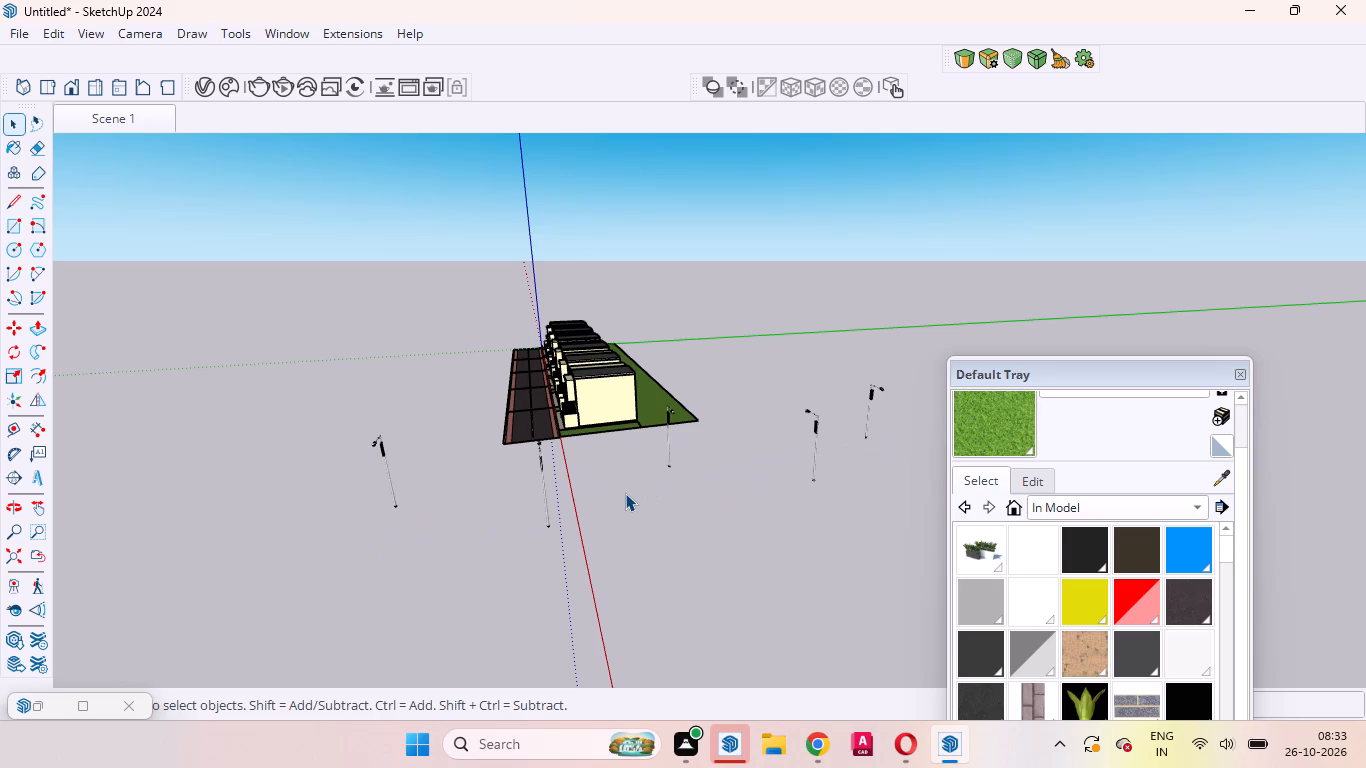
Select all the street lights beyond the end of the house row and rotate them 90° on the ground plane.
{"action": "scroll", "coordinate": [794, 502], "scroll_direction": "up", "scroll_amount": 8}
{"action": "scroll", "coordinate": [574, 387], "scroll_direction": "up", "scroll_amount": 4}
{"action": "middle_click_drag", "start_coordinate": [591, 394], "coordinate": [718, 430]}
{"action": "scroll", "coordinate": [718, 430], "scroll_direction": "up", "scroll_amount": 1}
{"action": "scroll", "coordinate": [695, 458], "scroll_direction": "down", "scroll_amount": 9}
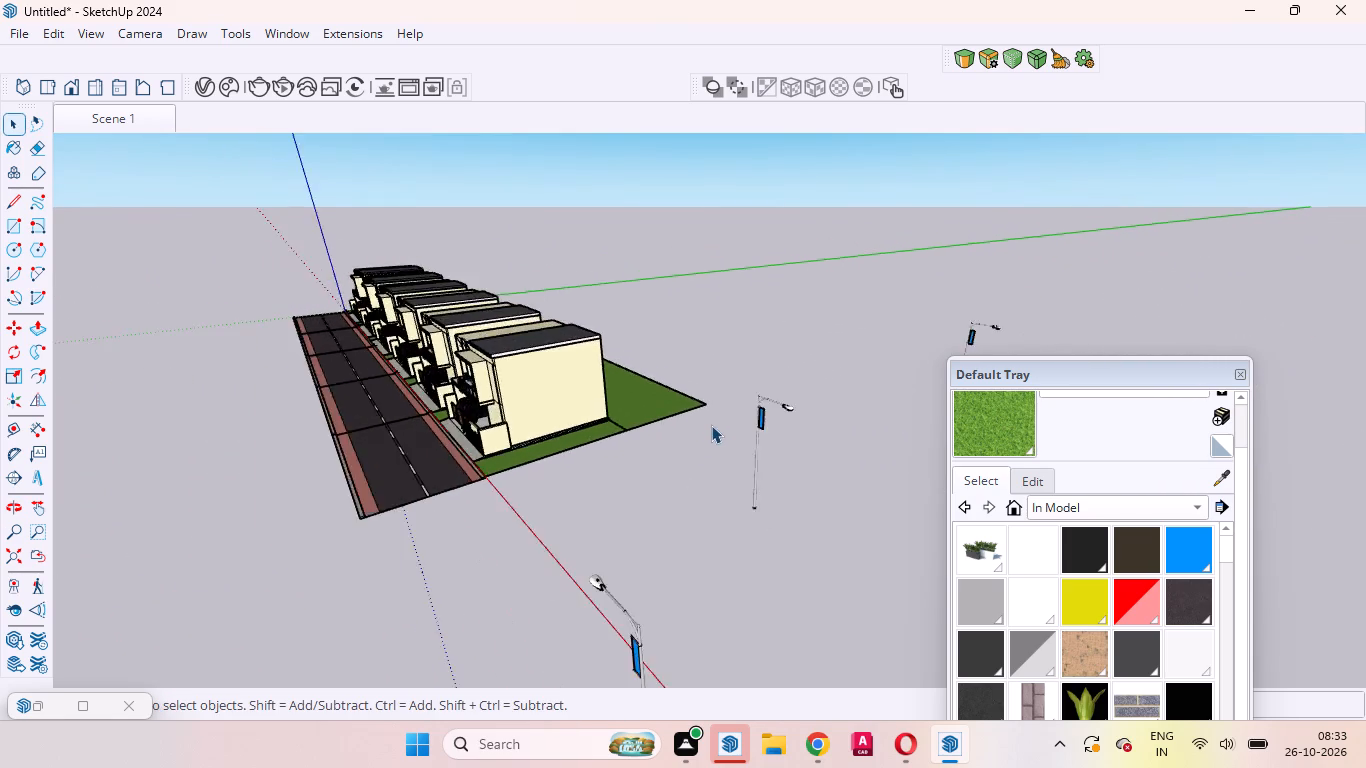
{"action": "scroll", "coordinate": [711, 425], "scroll_direction": "down", "scroll_amount": 7}
{"action": "left_click", "coordinate": [702, 474]}
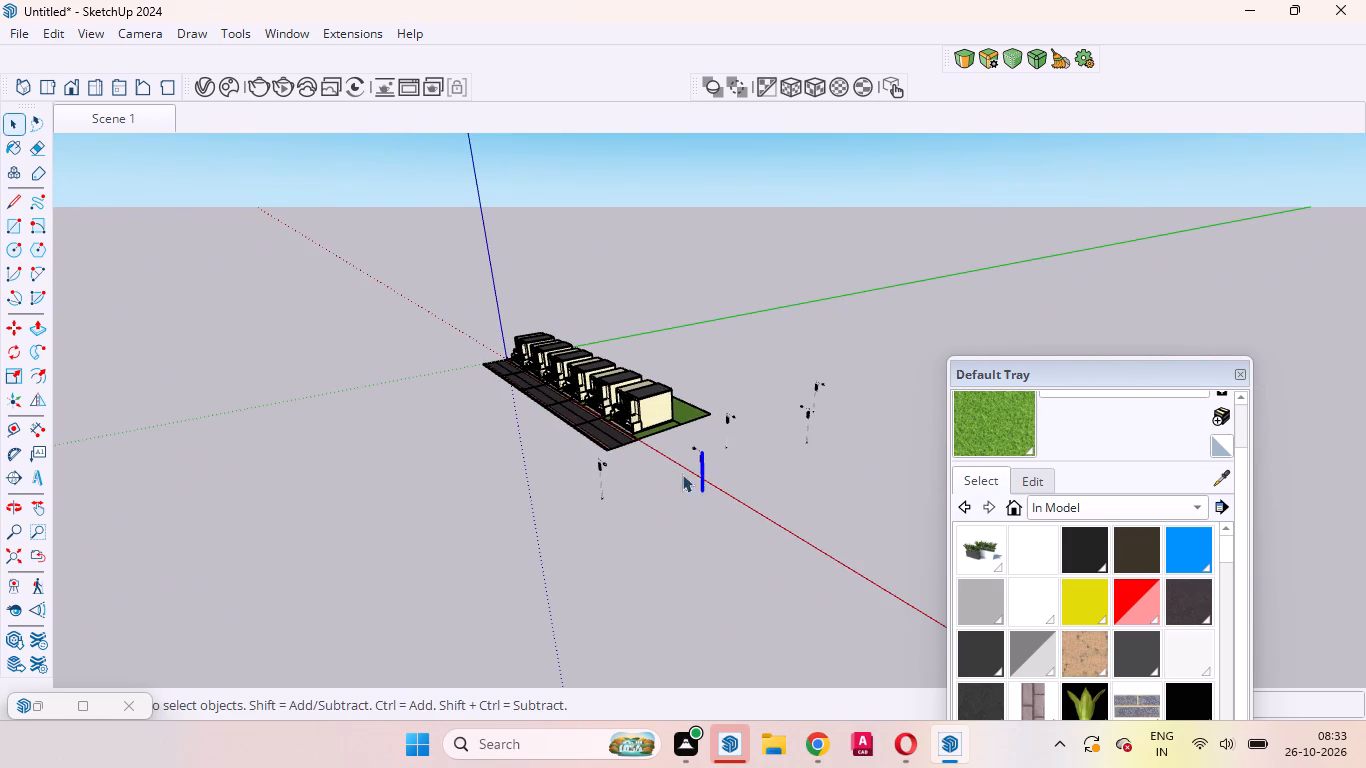
{"action": "scroll", "coordinate": [628, 472], "scroll_direction": "up", "scroll_amount": 7}
{"action": "scroll", "coordinate": [574, 459], "scroll_direction": "down", "scroll_amount": 5}
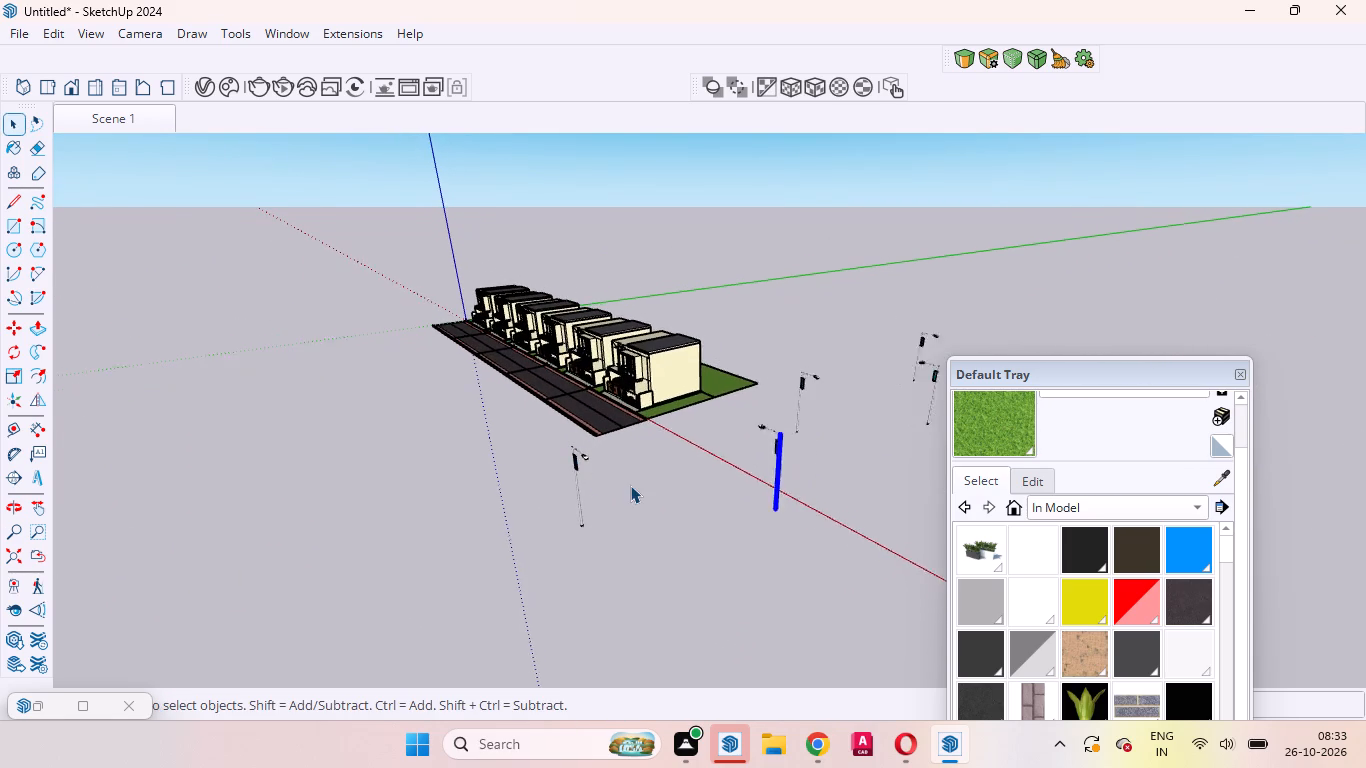
{"action": "scroll", "coordinate": [741, 552], "scroll_direction": "down", "scroll_amount": 5}
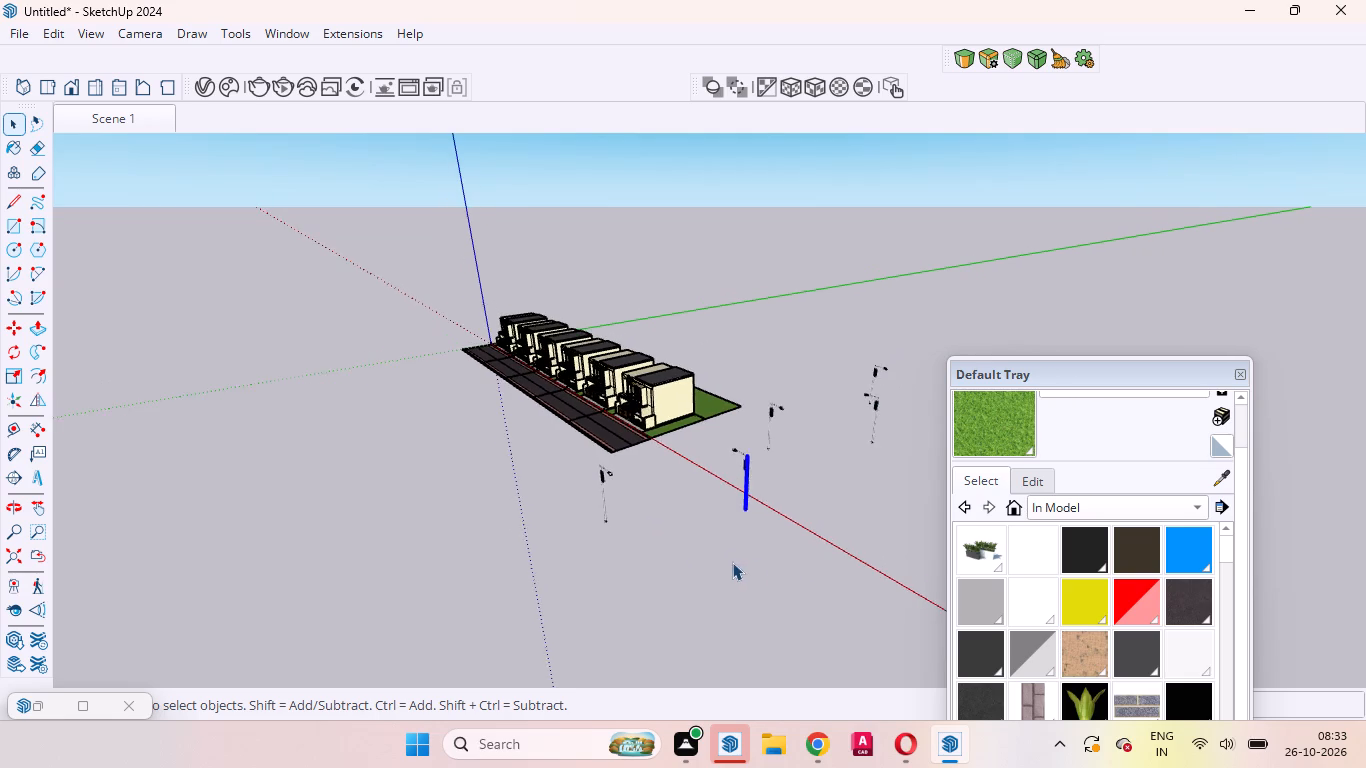
{"action": "scroll", "coordinate": [719, 564], "scroll_direction": "up", "scroll_amount": 4}
{"action": "middle_click_drag", "start_coordinate": [762, 585], "coordinate": [910, 561]}
{"action": "scroll", "coordinate": [910, 561], "scroll_direction": "up", "scroll_amount": 1}
{"action": "scroll", "coordinate": [828, 565], "scroll_direction": "down", "scroll_amount": 3}
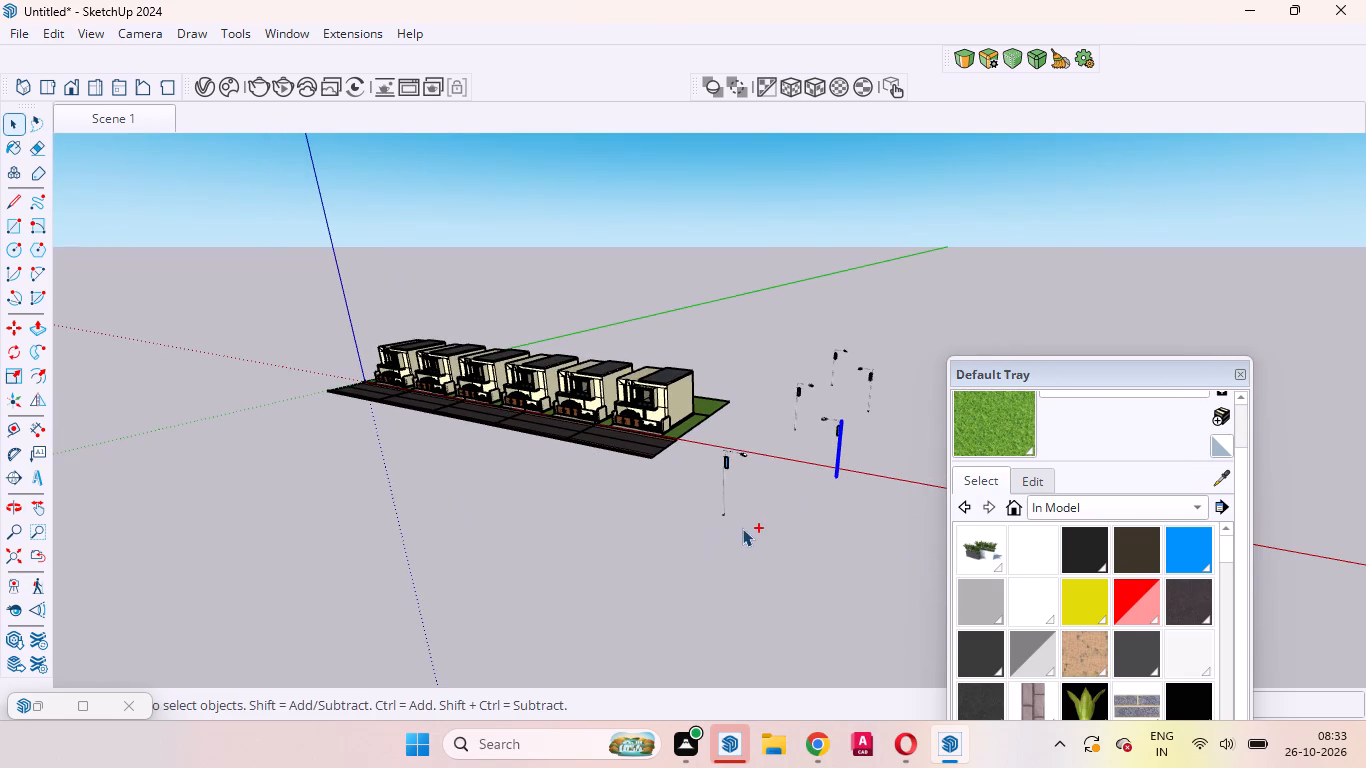
{"action": "middle_click_drag", "start_coordinate": [747, 532], "coordinate": [944, 529], "text": "ctrl"}
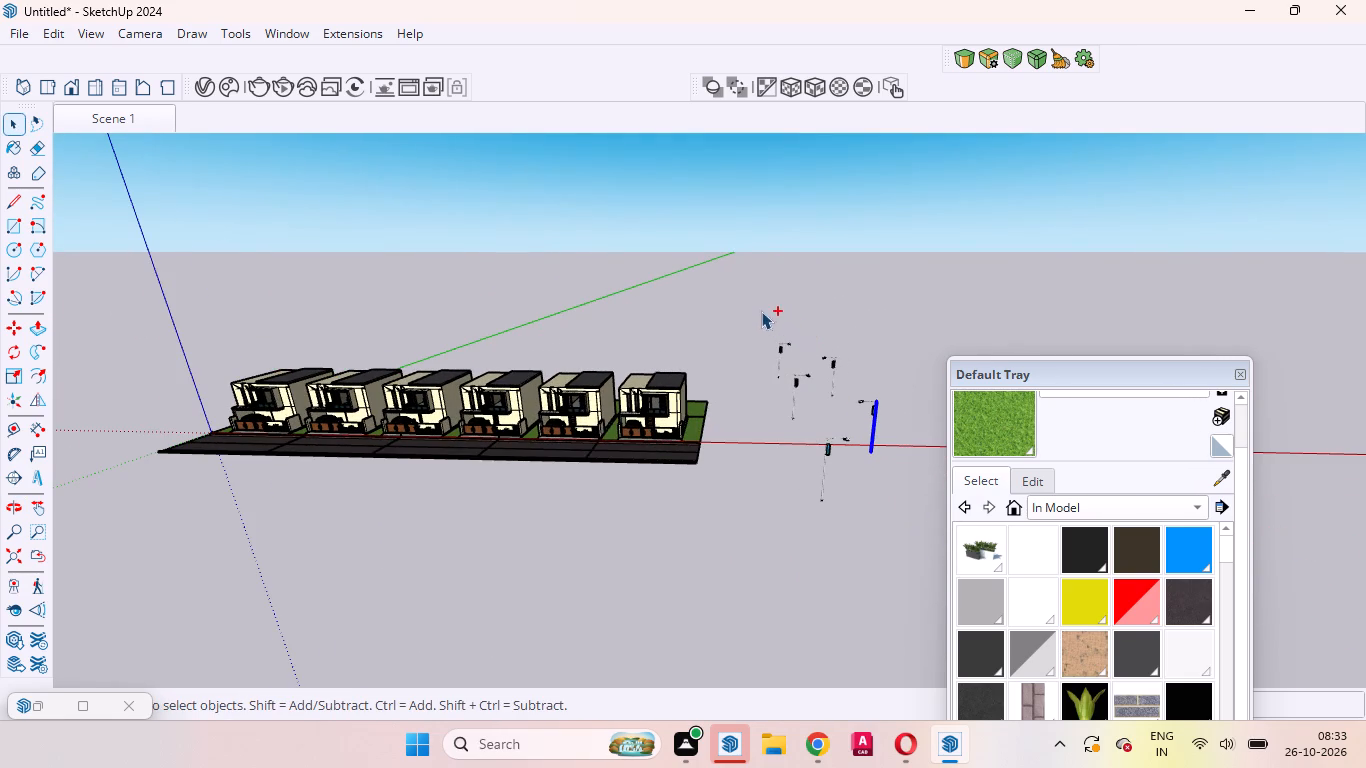
{"action": "left_click_drag", "start_coordinate": [759, 311], "coordinate": [918, 539], "text": "ctrl"}
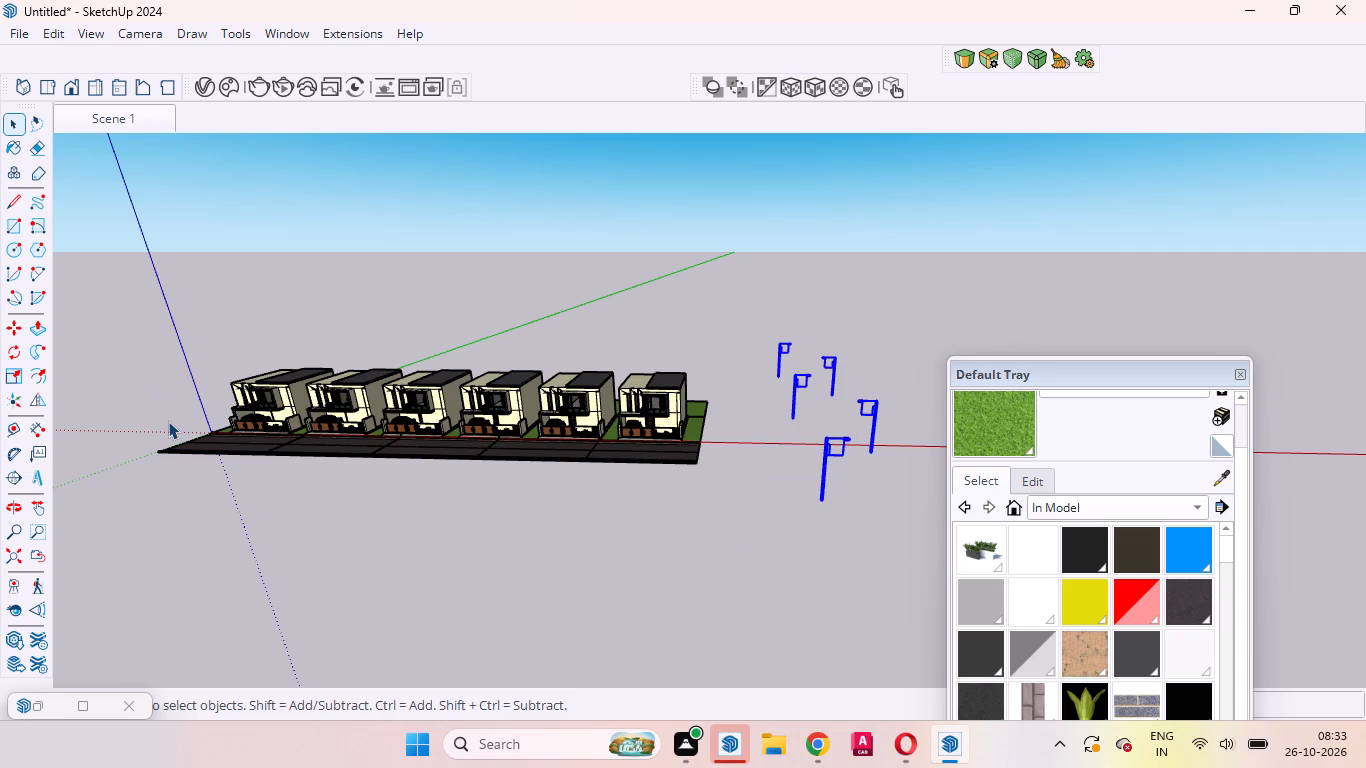
{"action": "key", "text": "q"}
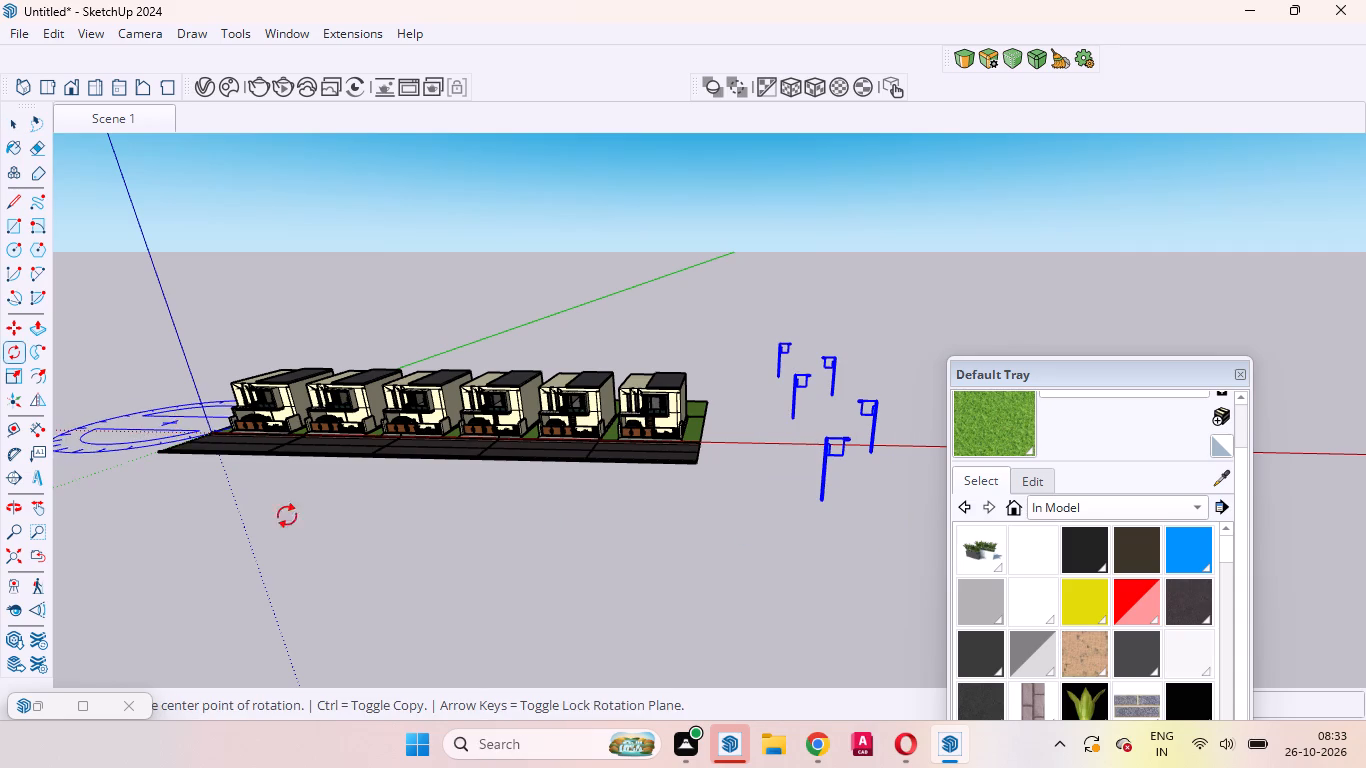
{"action": "left_click", "coordinate": [476, 577]}
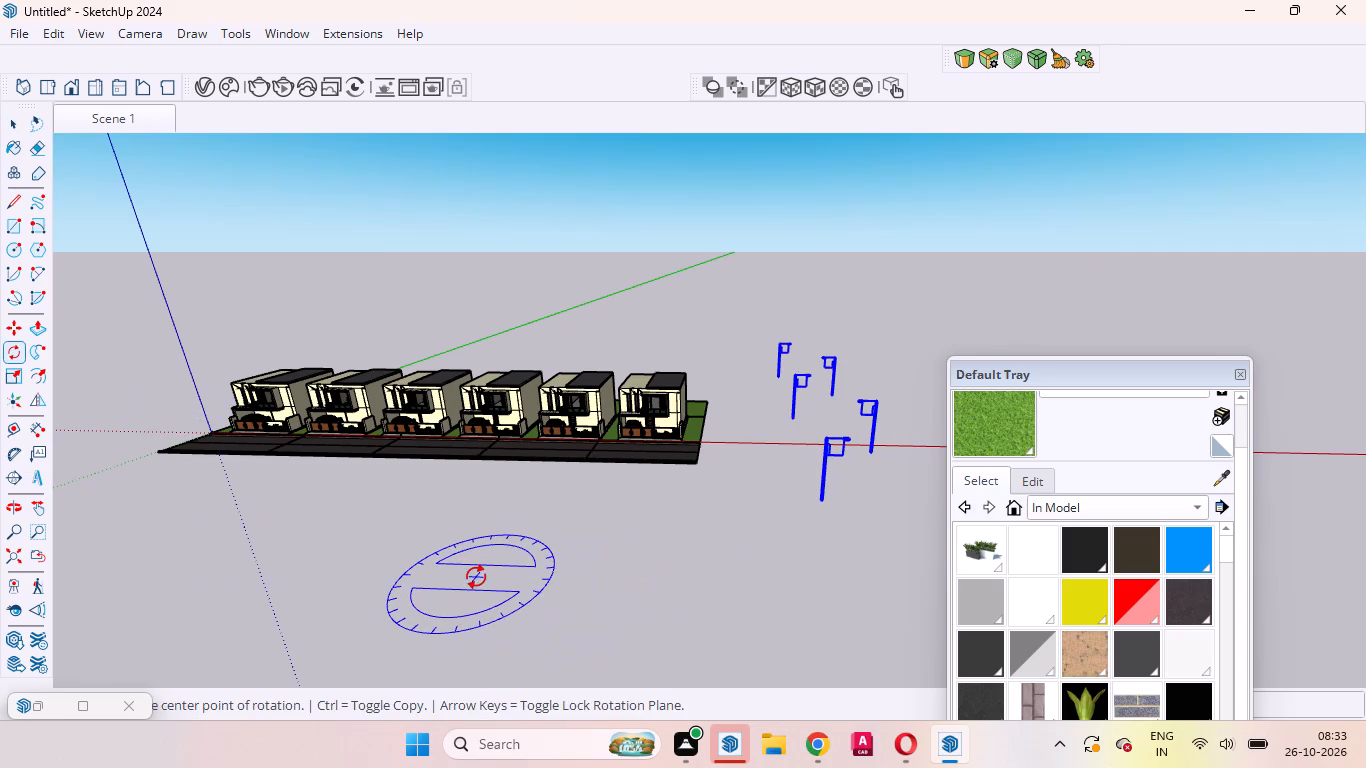
{"action": "left_click", "coordinate": [648, 579]}
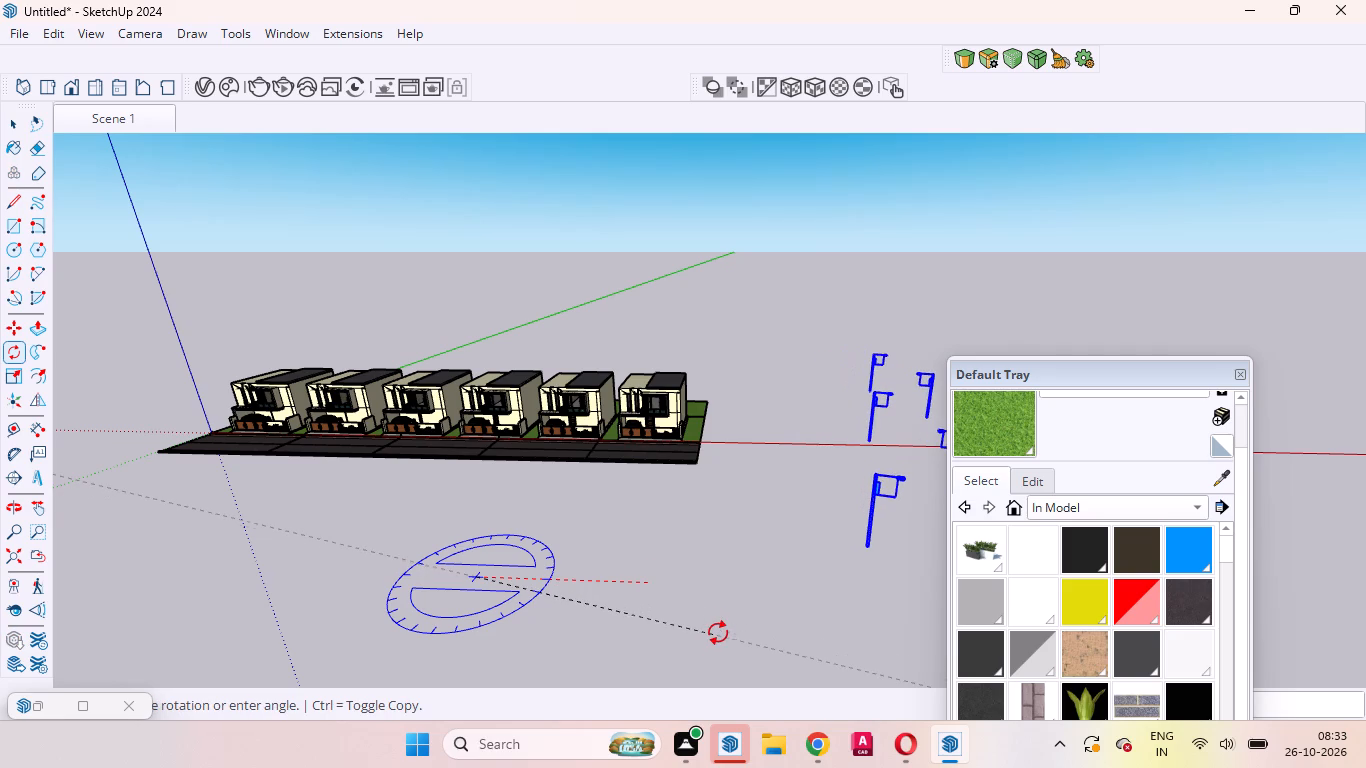
{"action": "type", "text": "90"}
{"action": "key", "text": "Return"}
{"action": "key", "text": "space"}
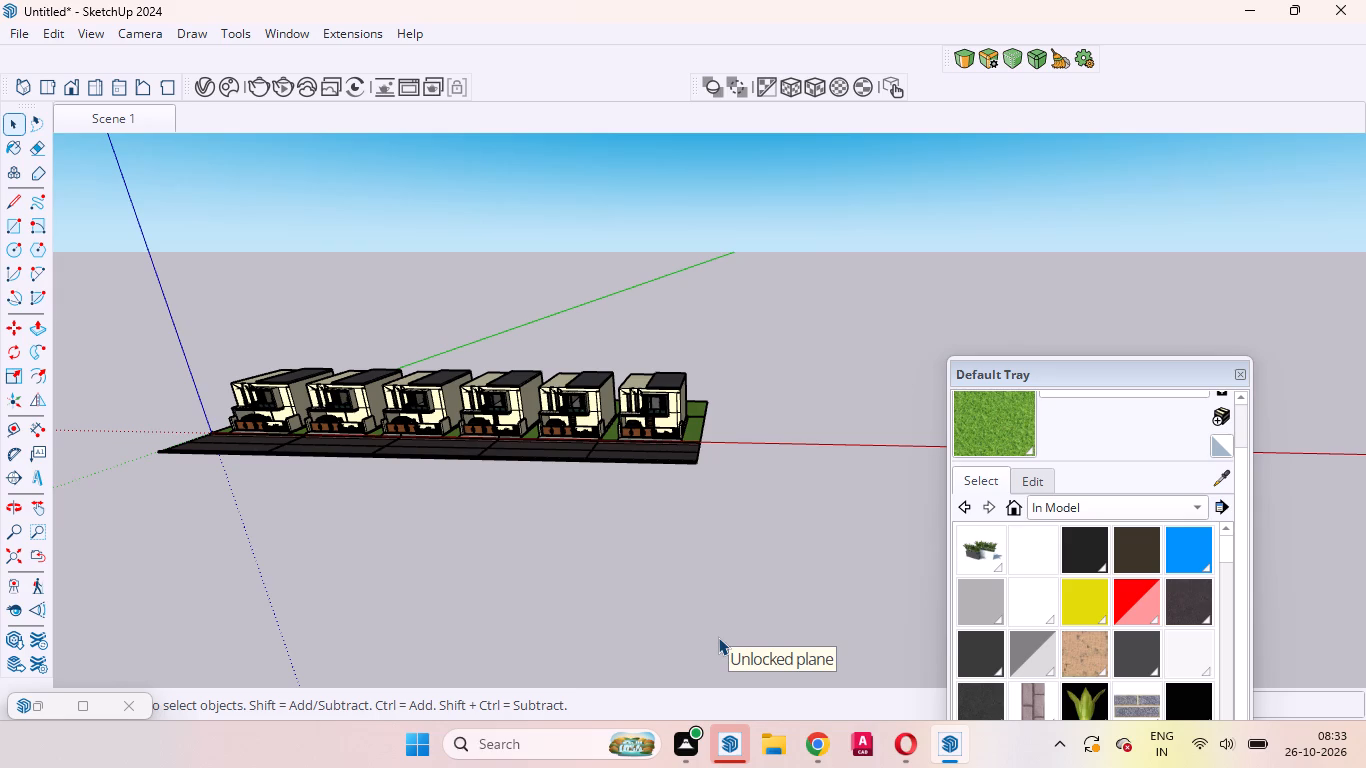
Move the selected street lights from the open ground onto the road in front of the houses.
{"action": "scroll", "coordinate": [753, 709], "scroll_direction": "up", "scroll_amount": 1}
{"action": "scroll", "coordinate": [575, 659], "scroll_direction": "down", "scroll_amount": 9}
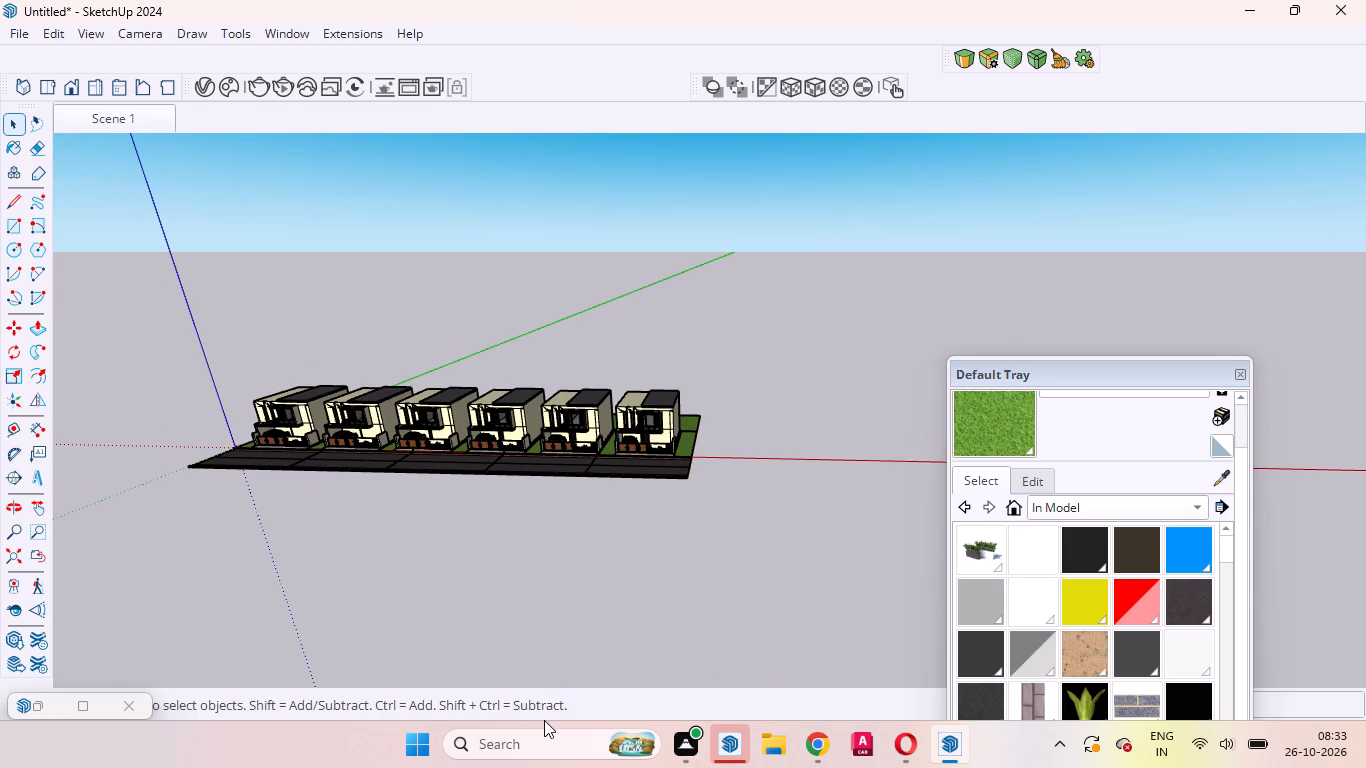
{"action": "scroll", "coordinate": [501, 472], "scroll_direction": "down", "scroll_amount": 18}
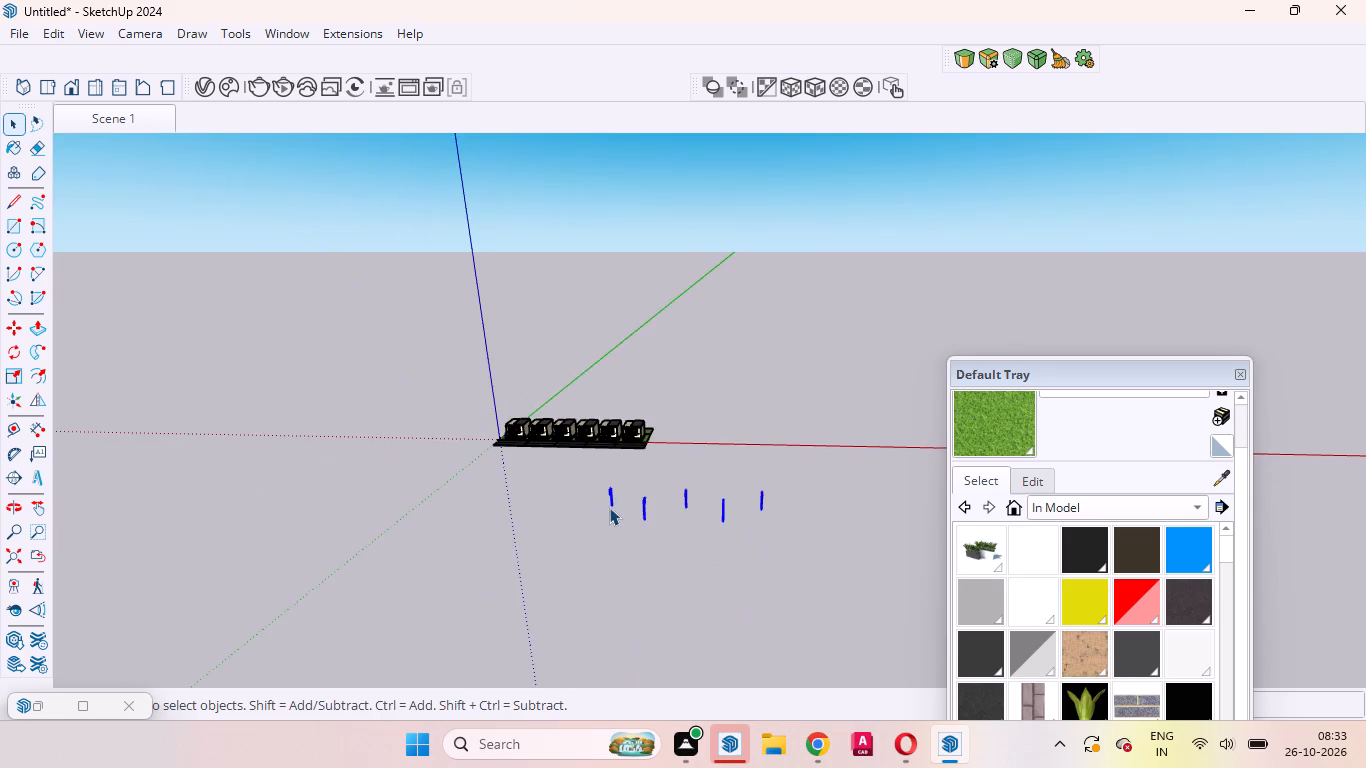
{"action": "scroll", "coordinate": [607, 507], "scroll_direction": "up", "scroll_amount": 11}
{"action": "middle_click_drag", "start_coordinate": [618, 541], "coordinate": [875, 555]}
{"action": "scroll", "coordinate": [875, 555], "scroll_direction": "up", "scroll_amount": 1}
{"action": "scroll", "coordinate": [758, 537], "scroll_direction": "down", "scroll_amount": 3}
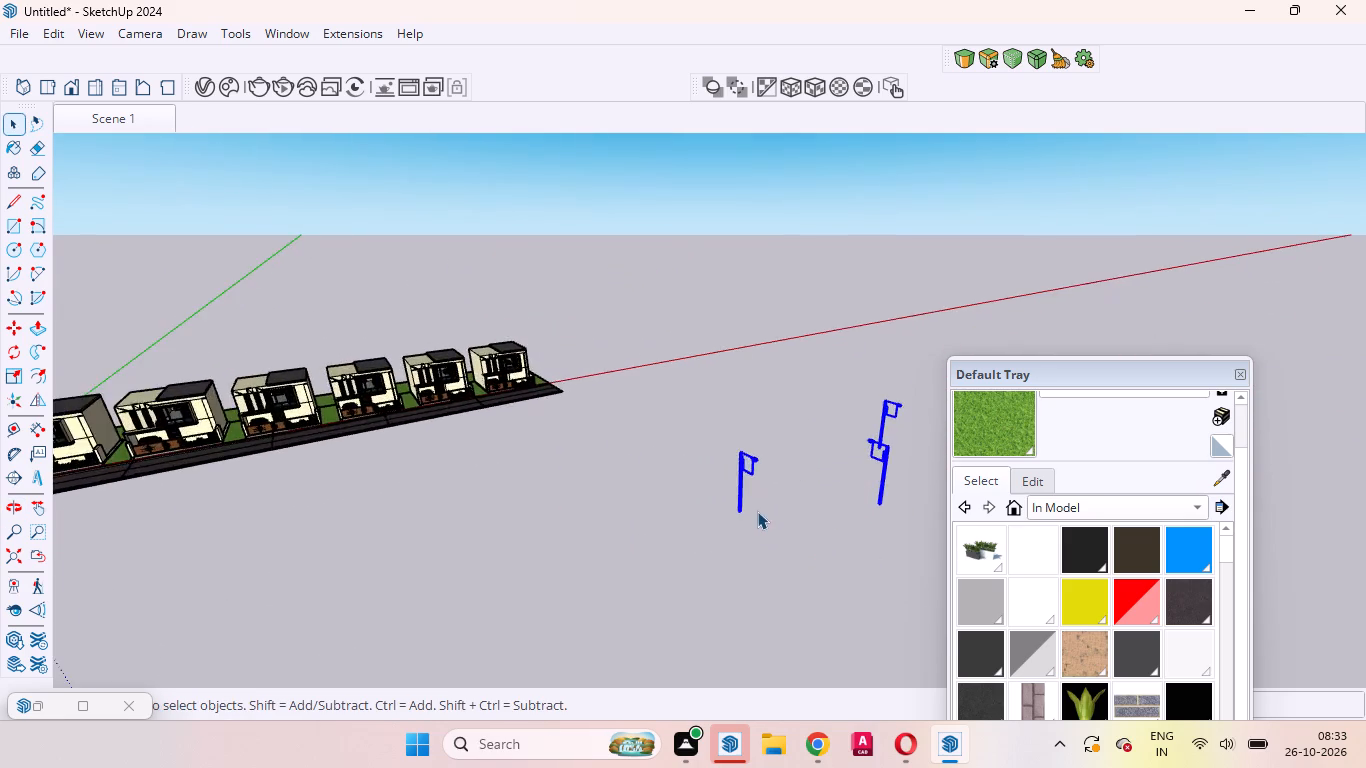
{"action": "scroll", "coordinate": [757, 511], "scroll_direction": "down", "scroll_amount": 7}
{"action": "middle_click_drag", "start_coordinate": [790, 574], "coordinate": [1016, 557]}
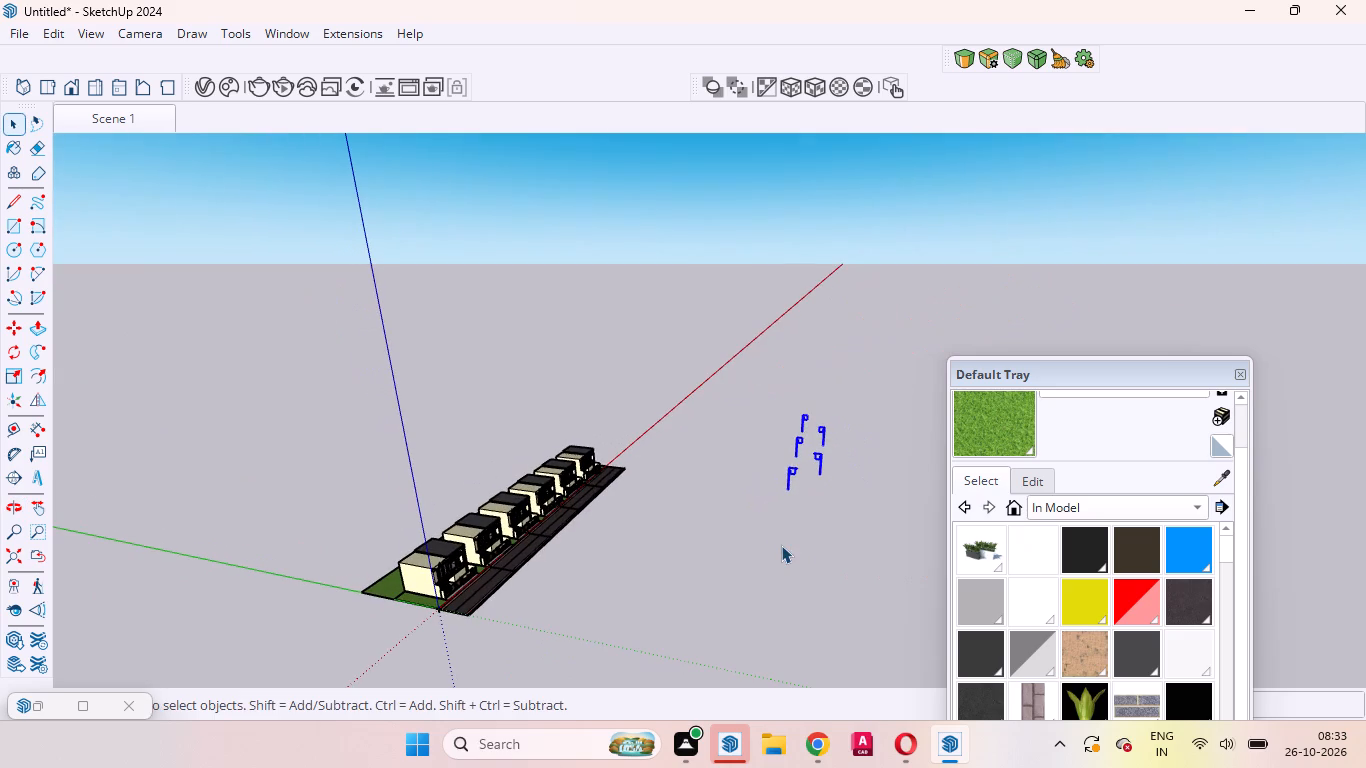
{"action": "key", "text": "m"}
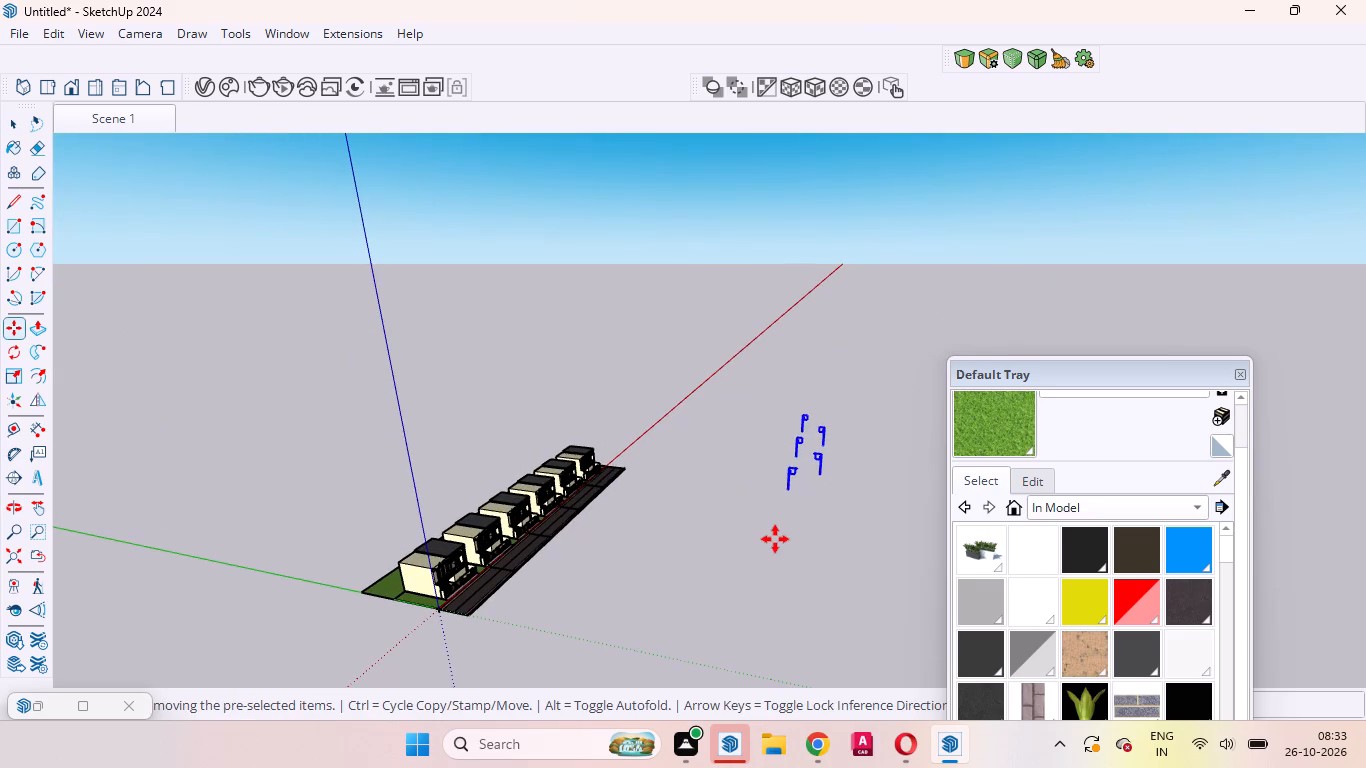
{"action": "left_click", "coordinate": [794, 513]}
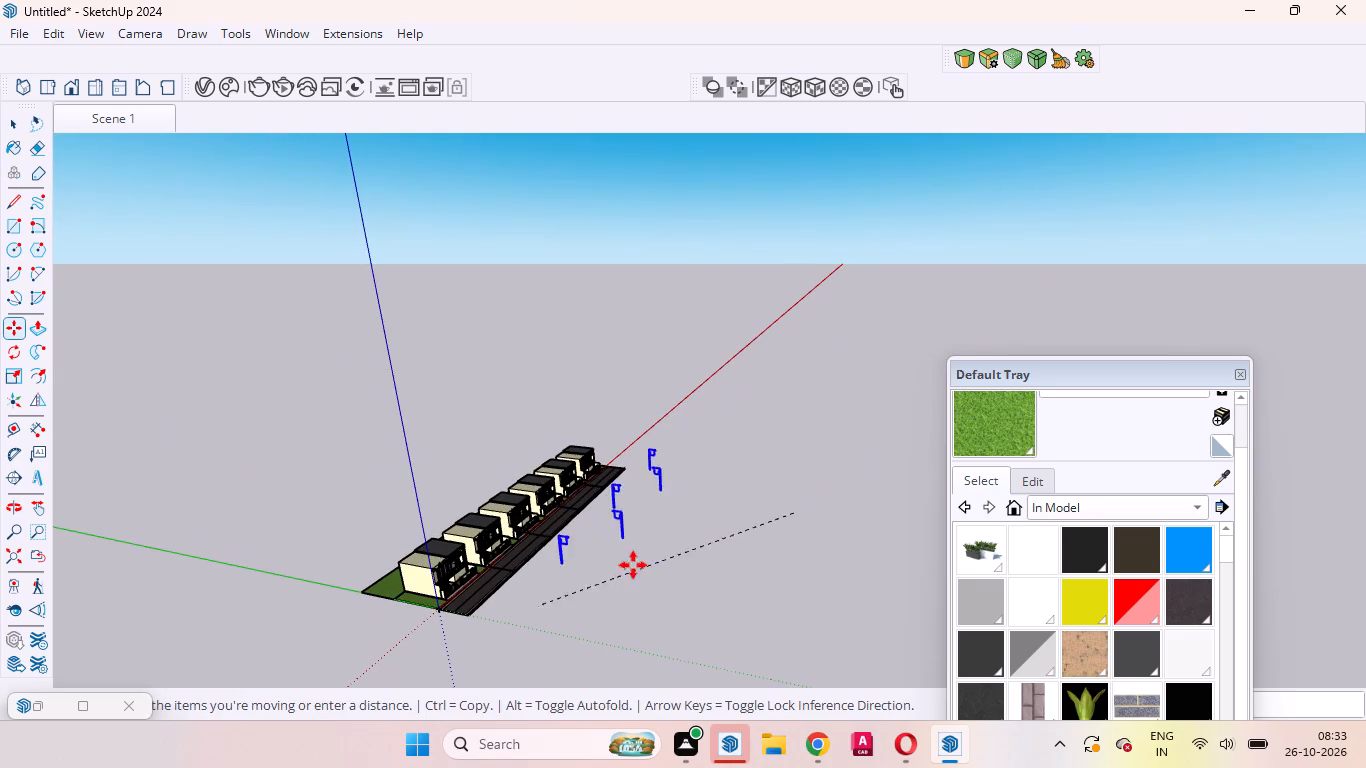
{"action": "left_click", "coordinate": [455, 629]}
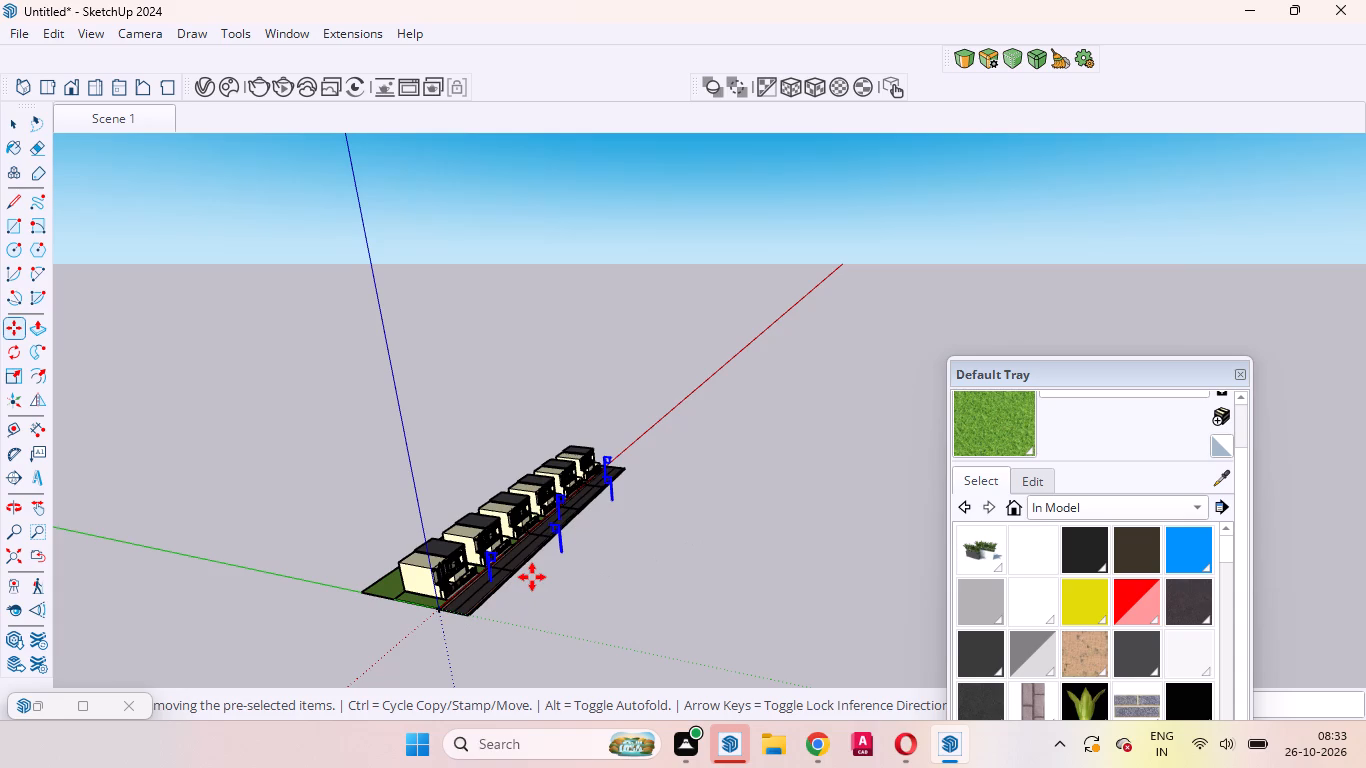
Move the street lights along the red axis so the first one stands at the road's origin end.
{"action": "scroll", "coordinate": [532, 577], "scroll_direction": "up", "scroll_amount": 16}
{"action": "middle_click_drag", "start_coordinate": [541, 604], "coordinate": [321, 541]}
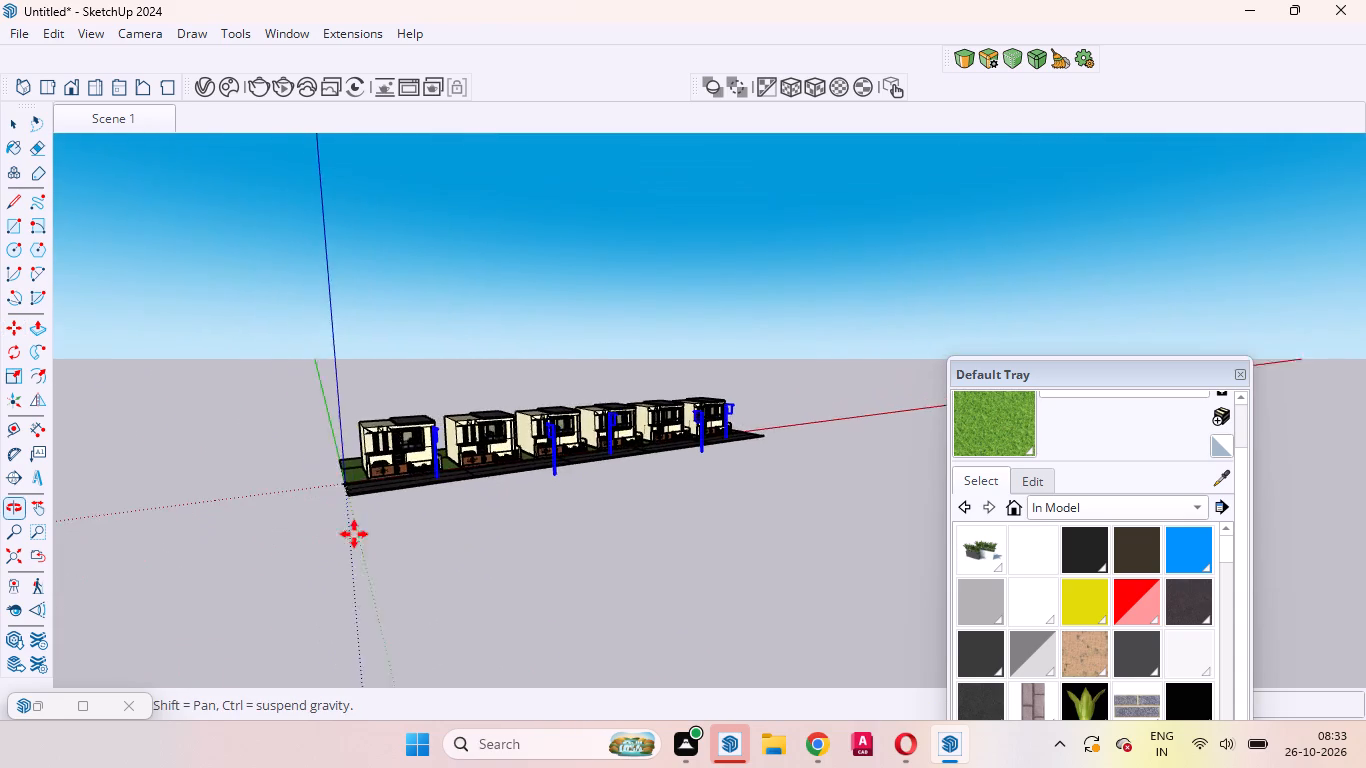
{"action": "scroll", "coordinate": [453, 517], "scroll_direction": "up", "scroll_amount": 13}
{"action": "left_click", "coordinate": [459, 509]}
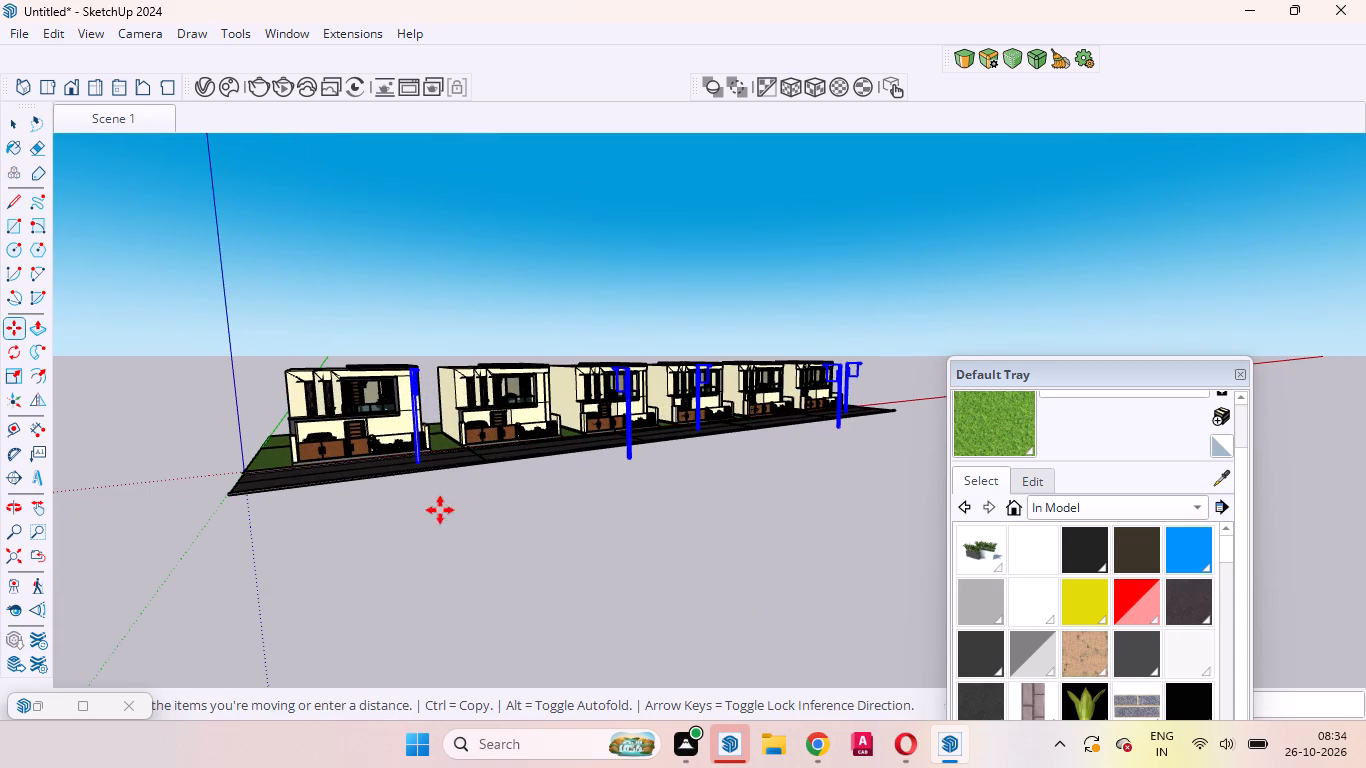
{"action": "left_click", "coordinate": [255, 546]}
Move the street lights across the road toward the houses so the two staggered rows stand along its opposite edges.
{"action": "scroll", "coordinate": [248, 484], "scroll_direction": "up", "scroll_amount": 5}
{"action": "middle_click_drag", "start_coordinate": [276, 505], "coordinate": [665, 598]}
{"action": "scroll", "coordinate": [667, 598], "scroll_direction": "up", "scroll_amount": 1}
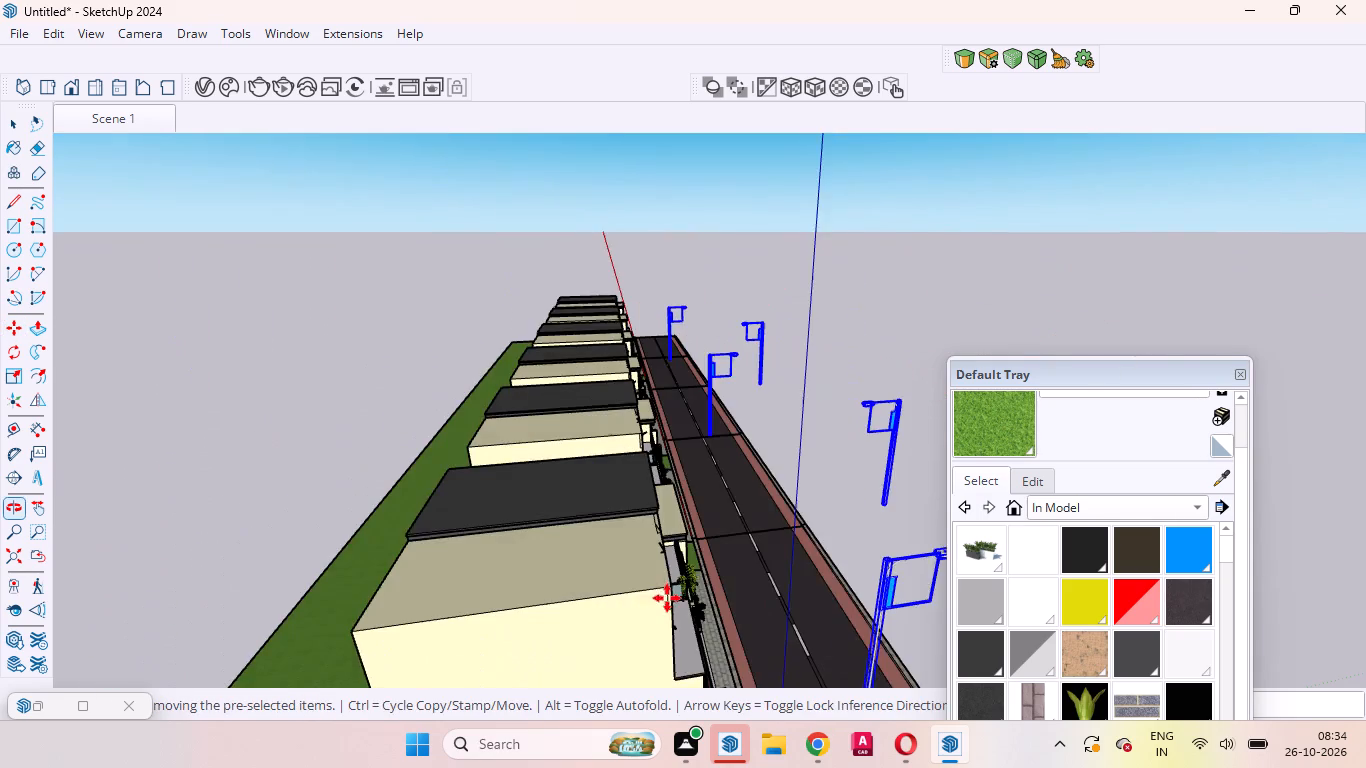
{"action": "scroll", "coordinate": [645, 558], "scroll_direction": "down", "scroll_amount": 20}
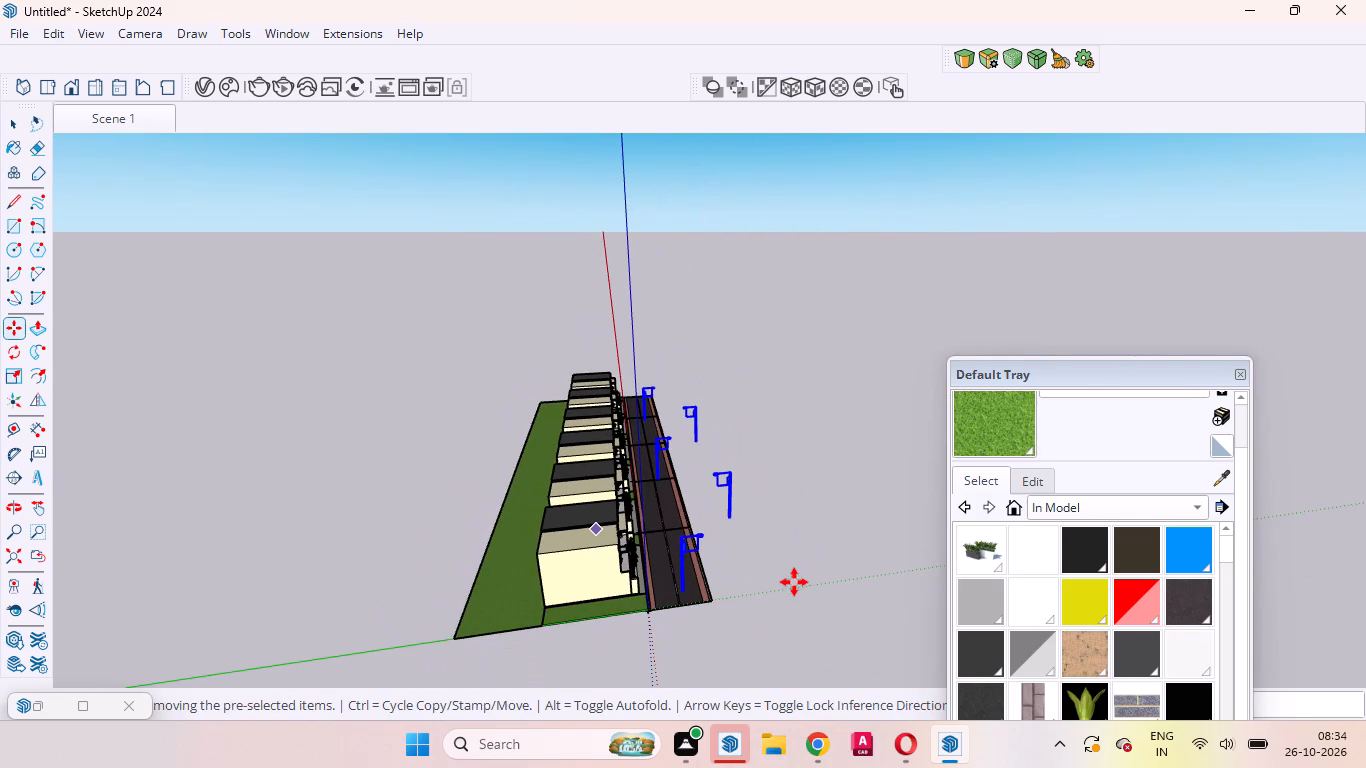
{"action": "left_click", "coordinate": [786, 588]}
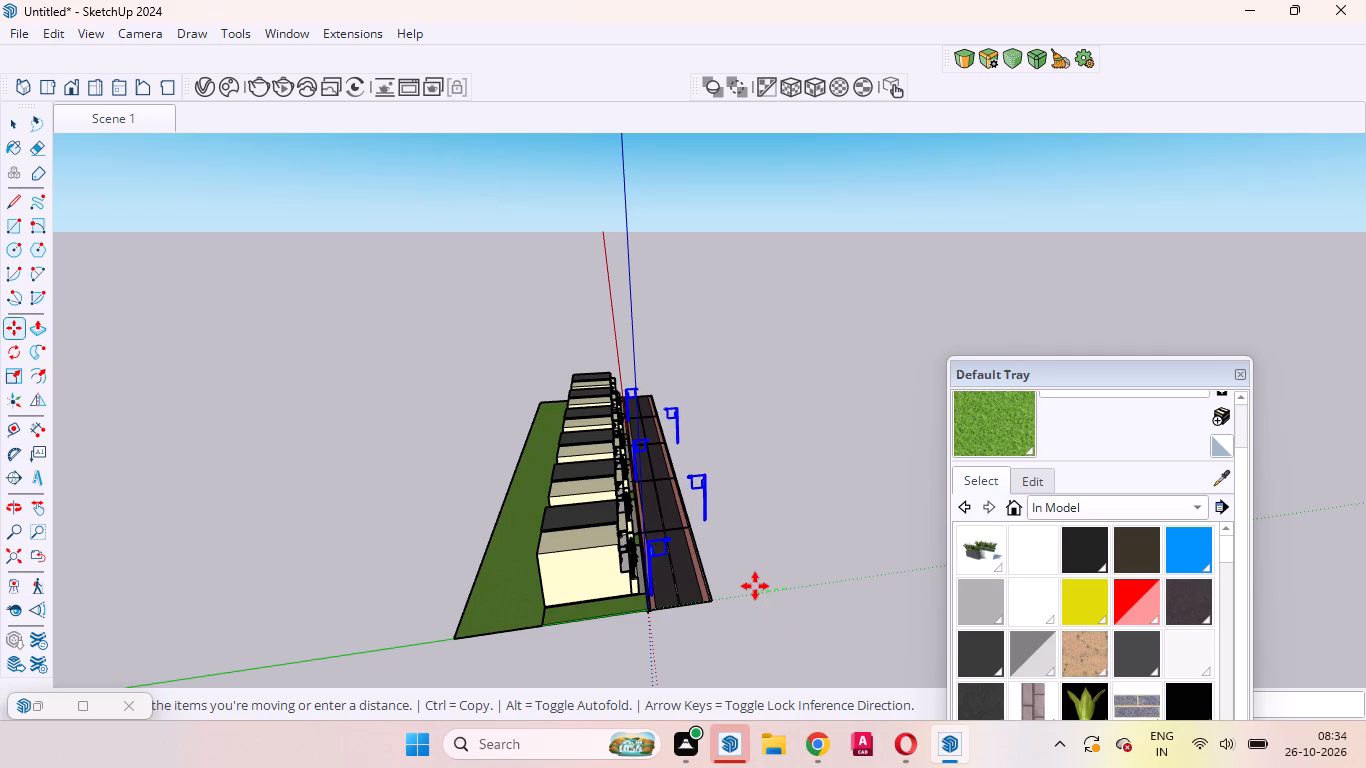
{"action": "left_click", "coordinate": [755, 586]}
{"action": "middle_click_drag", "start_coordinate": [774, 574], "coordinate": [451, 543]}
{"action": "middle_click_drag", "start_coordinate": [652, 549], "coordinate": [607, 560]}
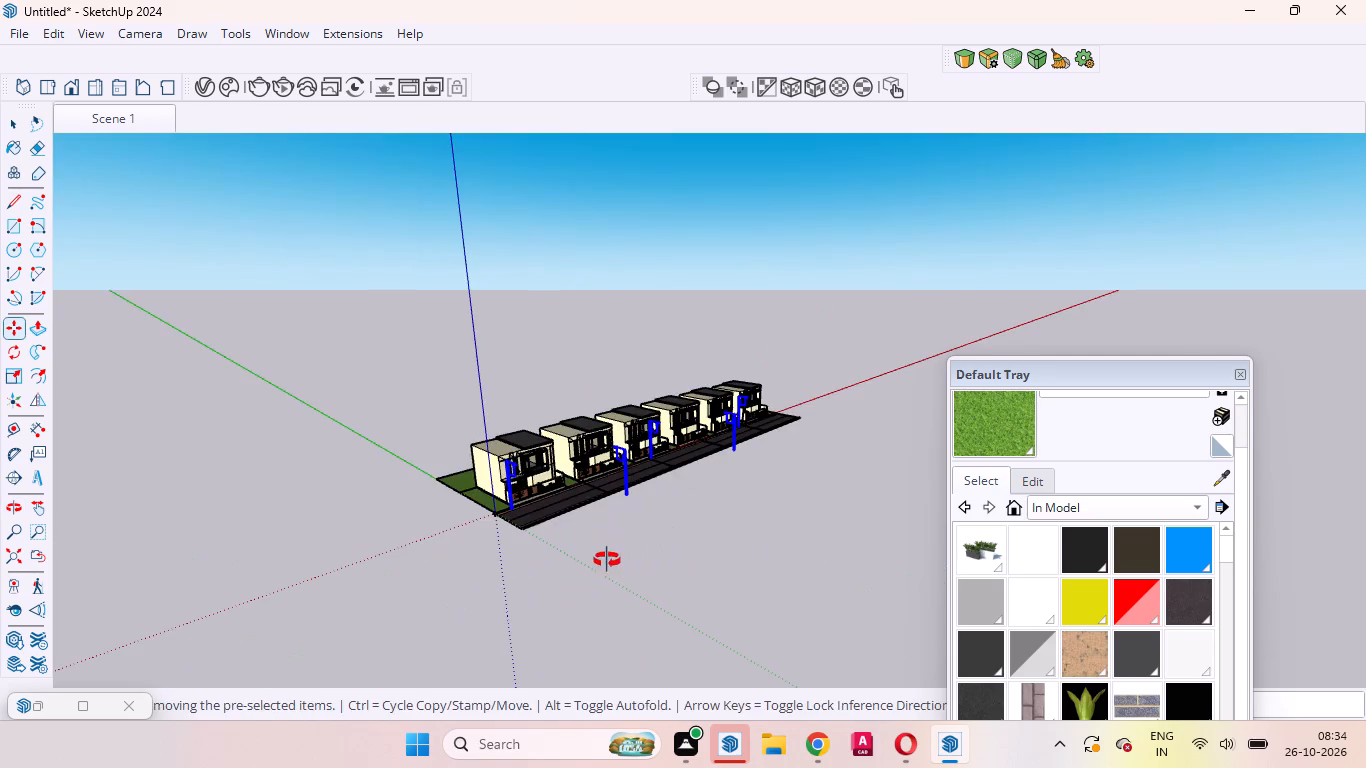
{"action": "middle_click_drag", "start_coordinate": [607, 560], "coordinate": [511, 513]}
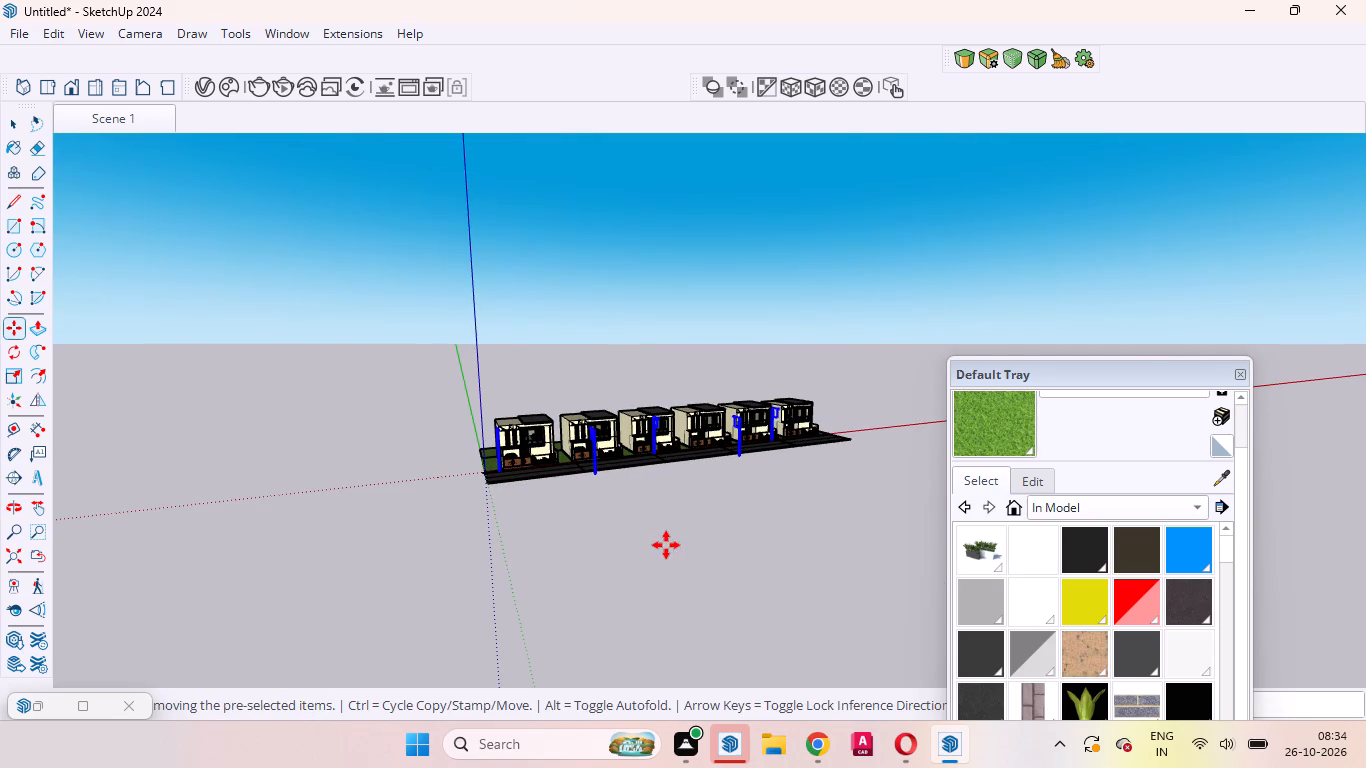
{"action": "key", "text": "space"}
Deselect the street lights and examine their placement along the road and in front of the houses.
{"action": "scroll", "coordinate": [621, 468], "scroll_direction": "up", "scroll_amount": 11}
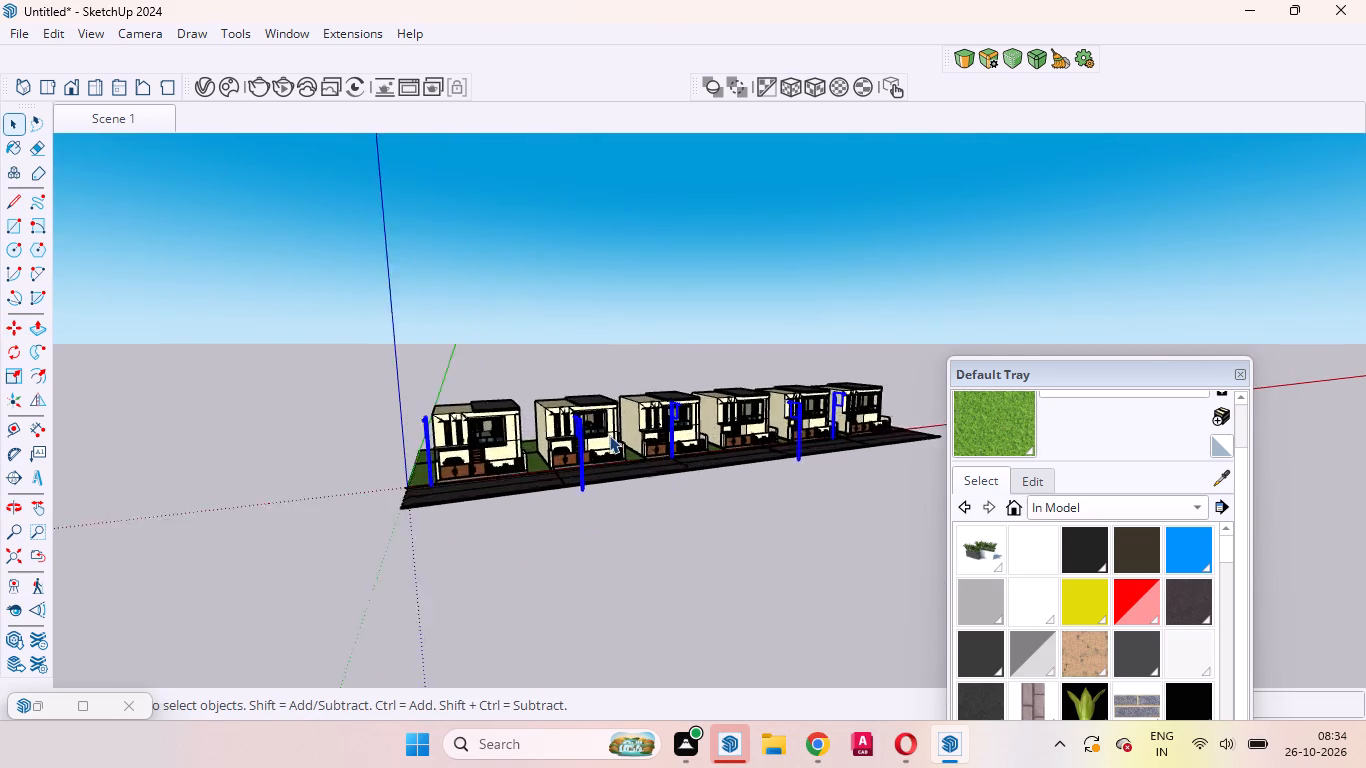
{"action": "scroll", "coordinate": [609, 435], "scroll_direction": "up", "scroll_amount": 6}
{"action": "middle_click_drag", "start_coordinate": [597, 471], "coordinate": [559, 481]}
{"action": "scroll", "coordinate": [589, 476], "scroll_direction": "up", "scroll_amount": 1}
{"action": "scroll", "coordinate": [662, 488], "scroll_direction": "down", "scroll_amount": 2}
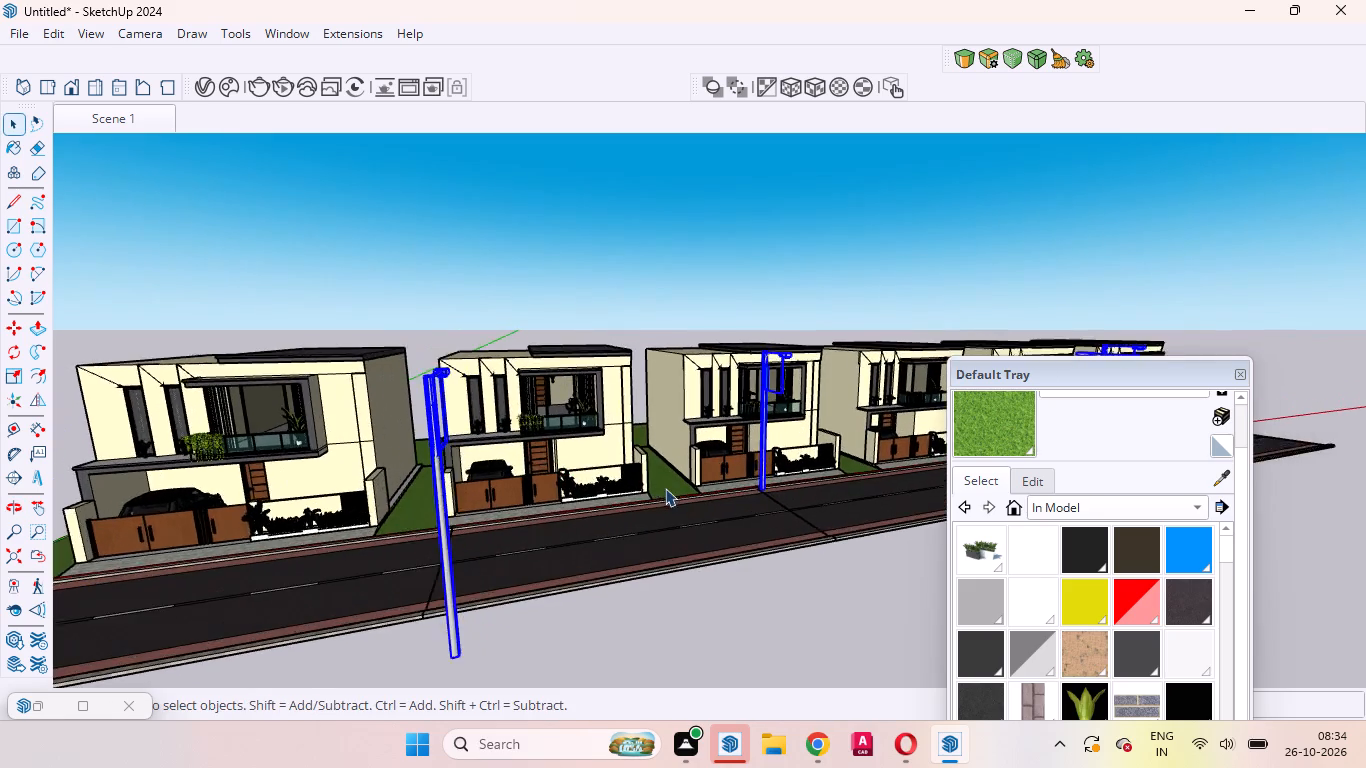
{"action": "scroll", "coordinate": [665, 488], "scroll_direction": "down", "scroll_amount": 3}
{"action": "middle_click_drag", "start_coordinate": [739, 491], "coordinate": [673, 488]}
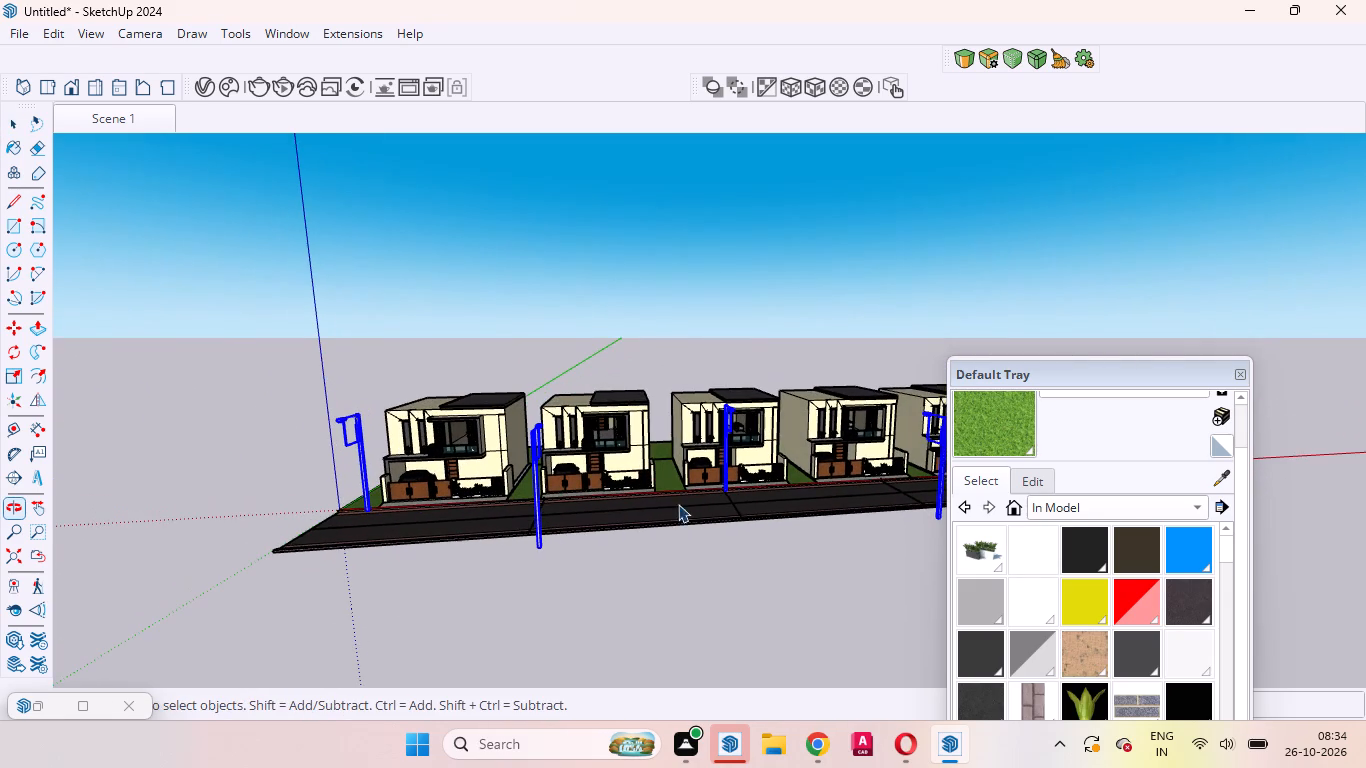
{"action": "left_click", "coordinate": [676, 609]}
{"action": "scroll", "coordinate": [722, 452], "scroll_direction": "up", "scroll_amount": 8}
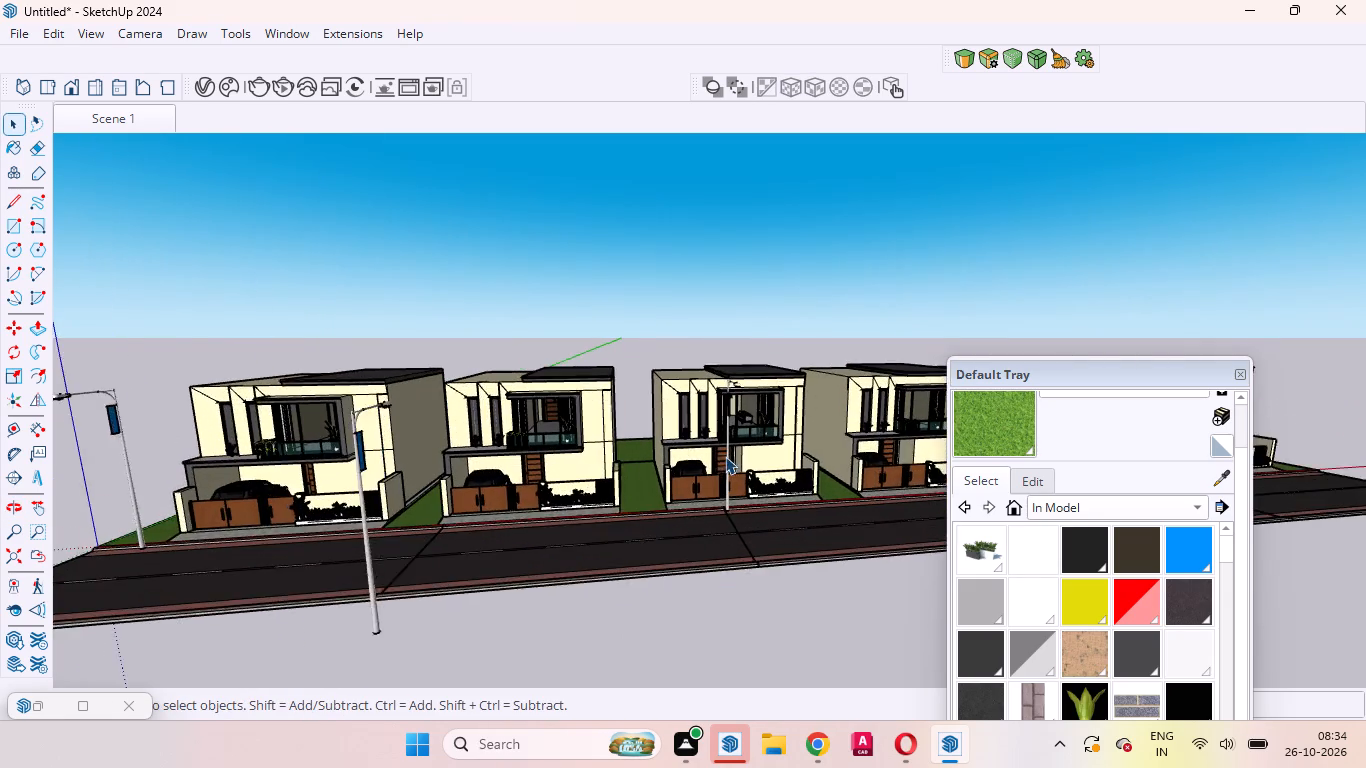
{"action": "scroll", "coordinate": [740, 459], "scroll_direction": "down", "scroll_amount": 4}
{"action": "scroll", "coordinate": [224, 411], "scroll_direction": "up", "scroll_amount": 4}
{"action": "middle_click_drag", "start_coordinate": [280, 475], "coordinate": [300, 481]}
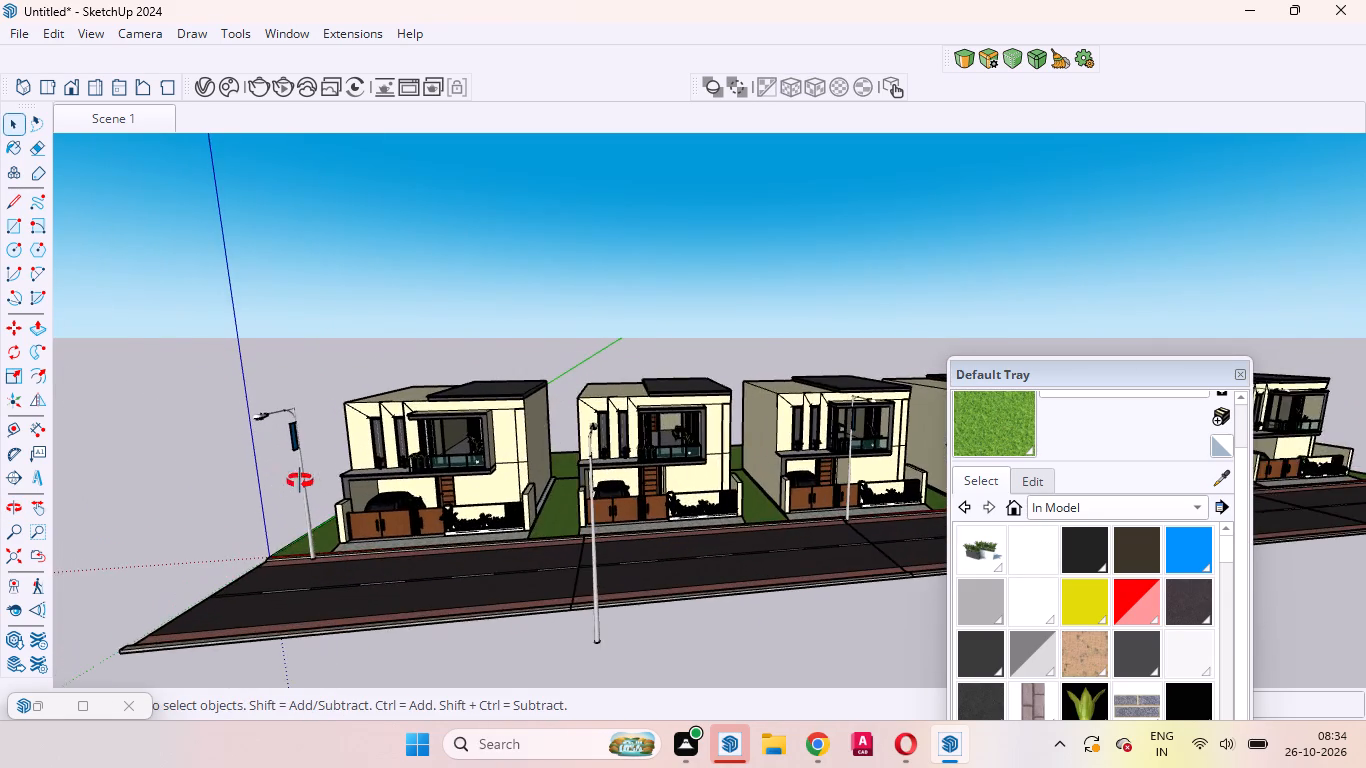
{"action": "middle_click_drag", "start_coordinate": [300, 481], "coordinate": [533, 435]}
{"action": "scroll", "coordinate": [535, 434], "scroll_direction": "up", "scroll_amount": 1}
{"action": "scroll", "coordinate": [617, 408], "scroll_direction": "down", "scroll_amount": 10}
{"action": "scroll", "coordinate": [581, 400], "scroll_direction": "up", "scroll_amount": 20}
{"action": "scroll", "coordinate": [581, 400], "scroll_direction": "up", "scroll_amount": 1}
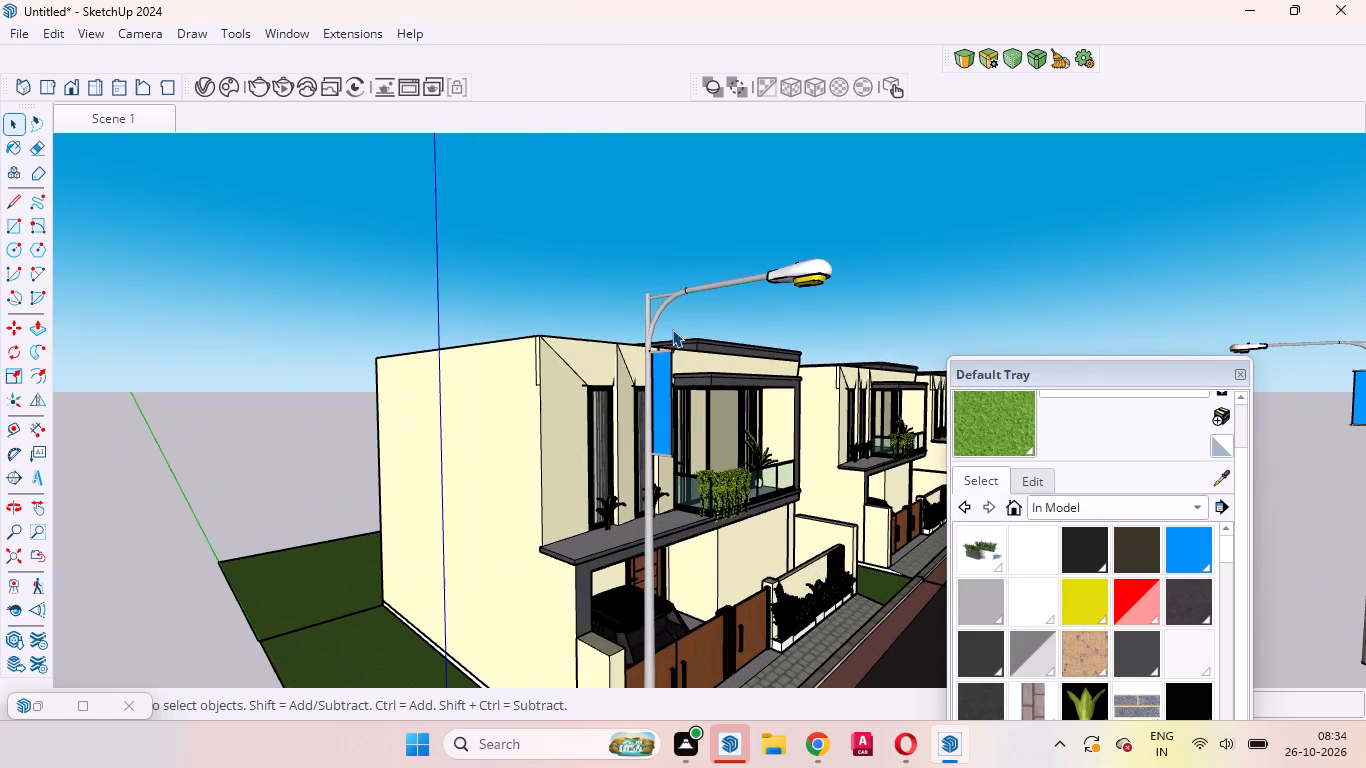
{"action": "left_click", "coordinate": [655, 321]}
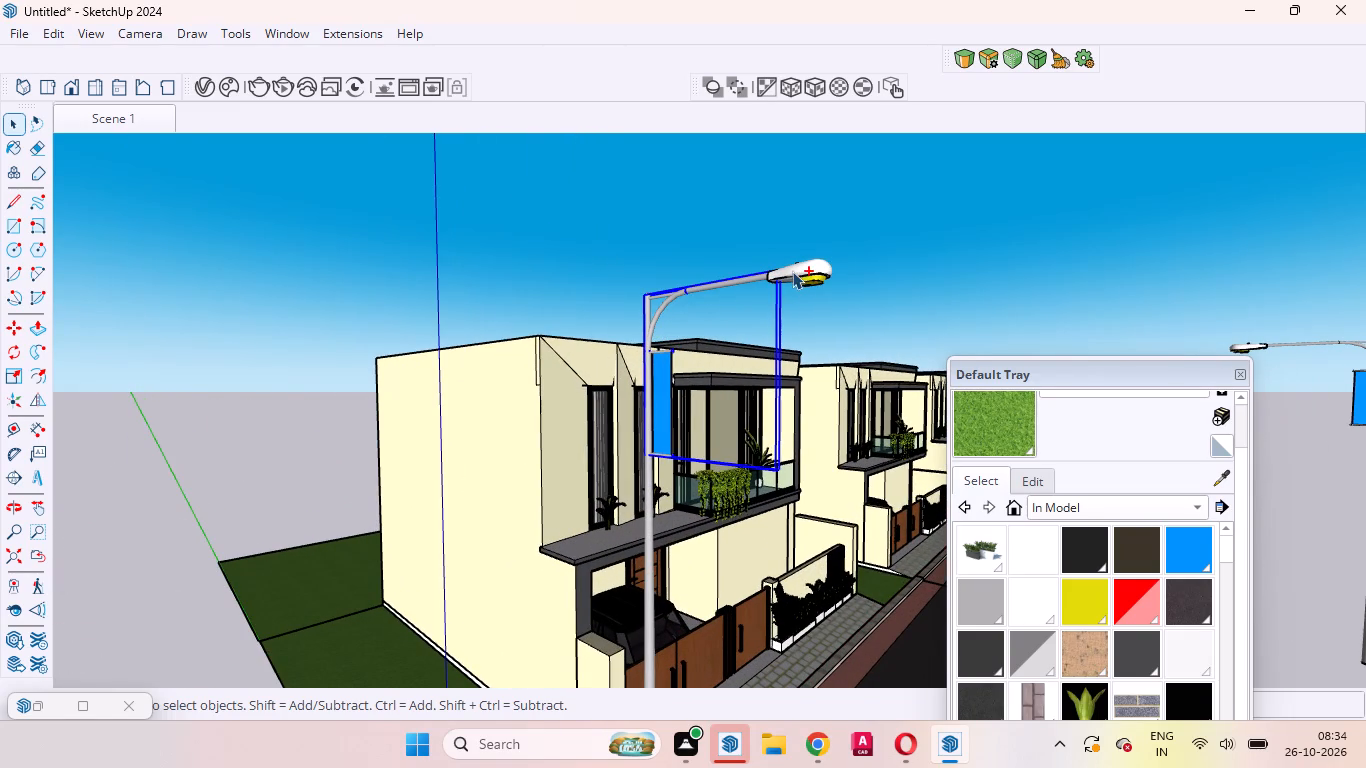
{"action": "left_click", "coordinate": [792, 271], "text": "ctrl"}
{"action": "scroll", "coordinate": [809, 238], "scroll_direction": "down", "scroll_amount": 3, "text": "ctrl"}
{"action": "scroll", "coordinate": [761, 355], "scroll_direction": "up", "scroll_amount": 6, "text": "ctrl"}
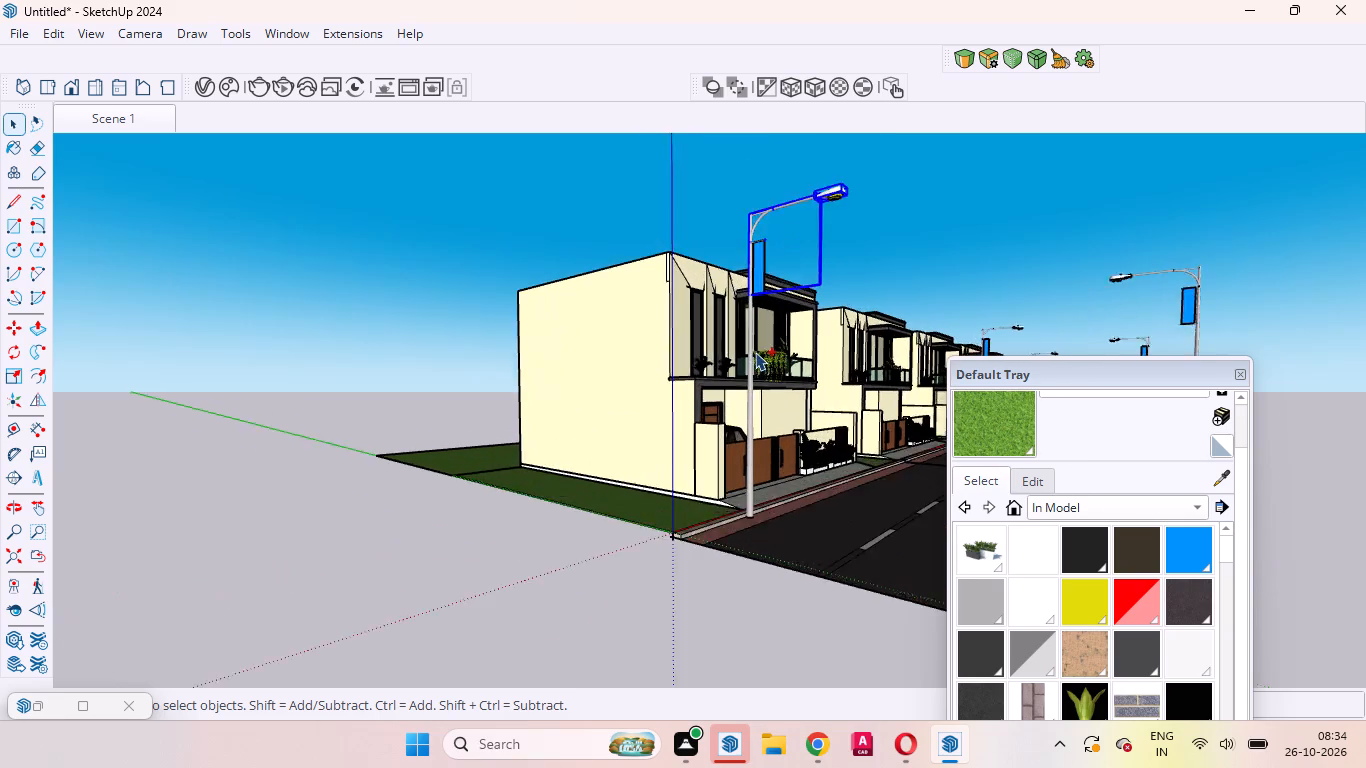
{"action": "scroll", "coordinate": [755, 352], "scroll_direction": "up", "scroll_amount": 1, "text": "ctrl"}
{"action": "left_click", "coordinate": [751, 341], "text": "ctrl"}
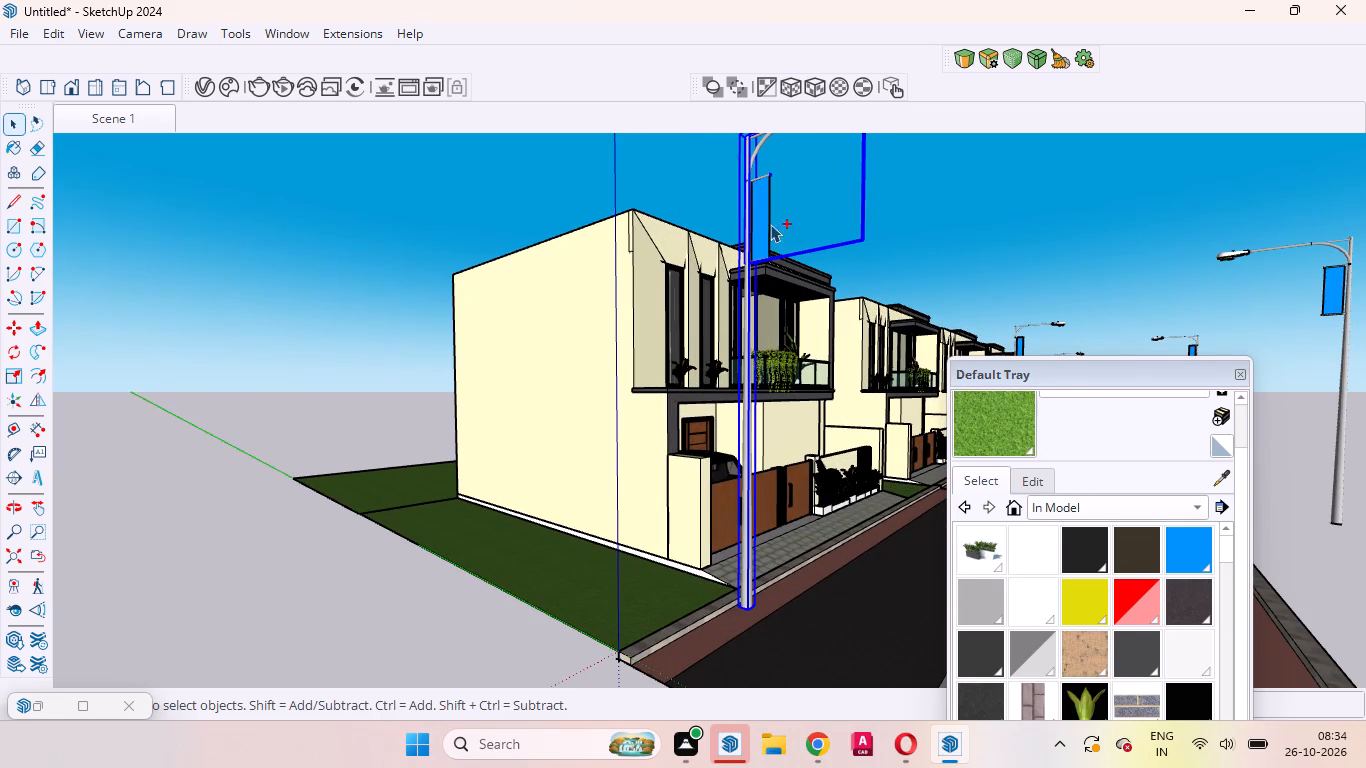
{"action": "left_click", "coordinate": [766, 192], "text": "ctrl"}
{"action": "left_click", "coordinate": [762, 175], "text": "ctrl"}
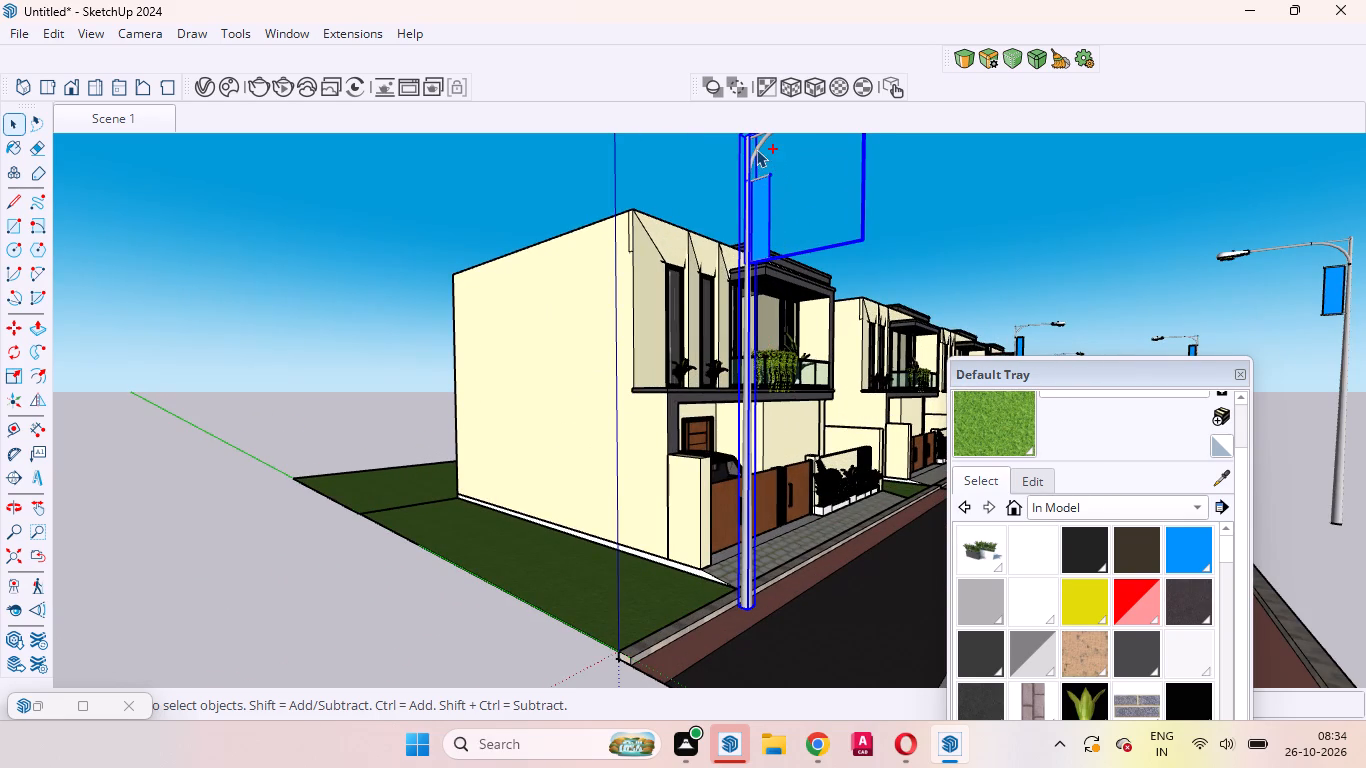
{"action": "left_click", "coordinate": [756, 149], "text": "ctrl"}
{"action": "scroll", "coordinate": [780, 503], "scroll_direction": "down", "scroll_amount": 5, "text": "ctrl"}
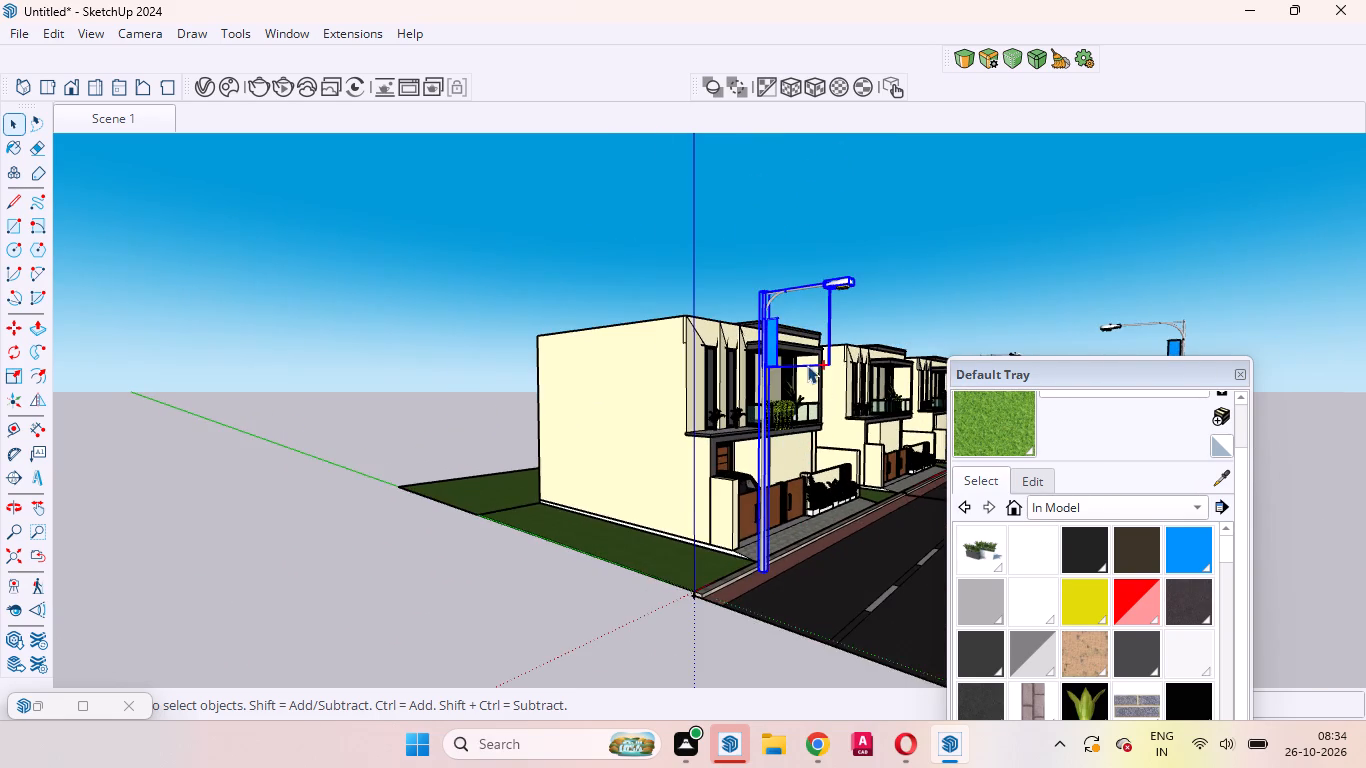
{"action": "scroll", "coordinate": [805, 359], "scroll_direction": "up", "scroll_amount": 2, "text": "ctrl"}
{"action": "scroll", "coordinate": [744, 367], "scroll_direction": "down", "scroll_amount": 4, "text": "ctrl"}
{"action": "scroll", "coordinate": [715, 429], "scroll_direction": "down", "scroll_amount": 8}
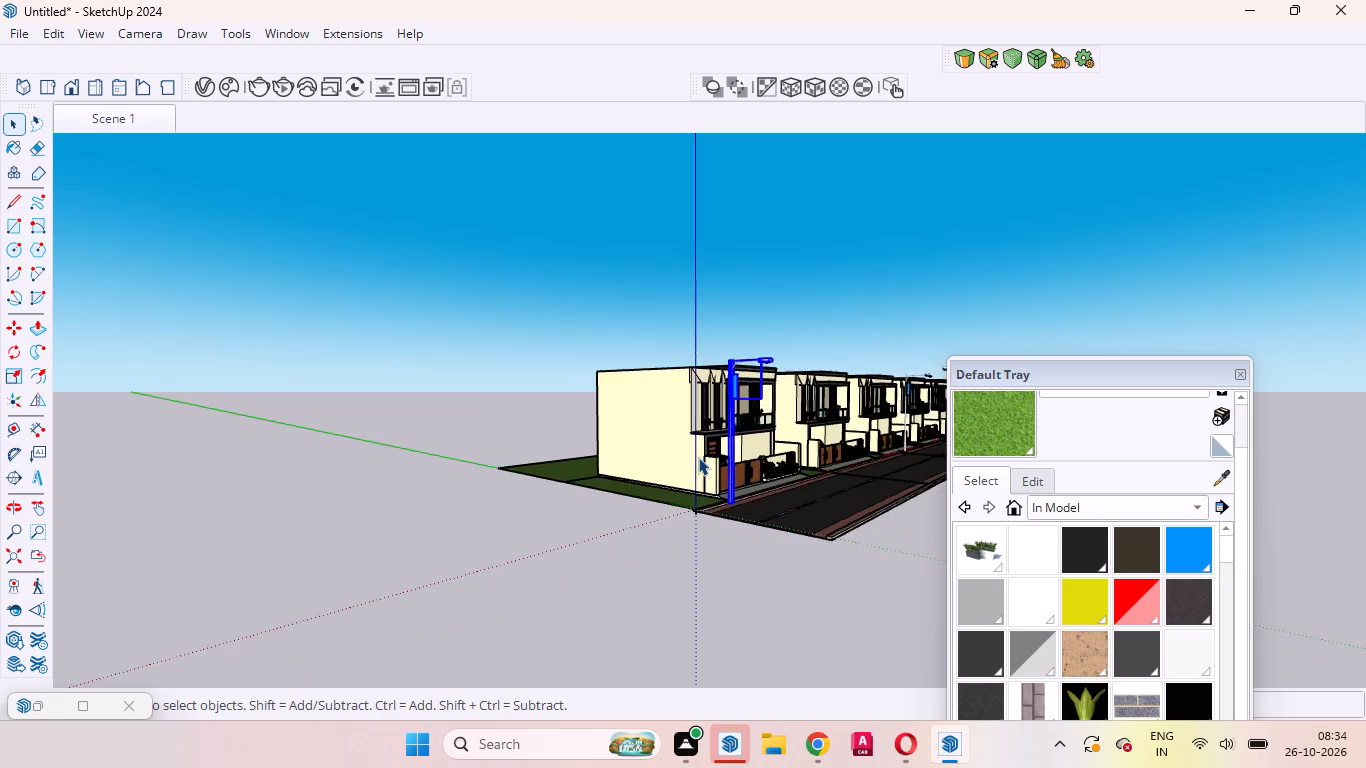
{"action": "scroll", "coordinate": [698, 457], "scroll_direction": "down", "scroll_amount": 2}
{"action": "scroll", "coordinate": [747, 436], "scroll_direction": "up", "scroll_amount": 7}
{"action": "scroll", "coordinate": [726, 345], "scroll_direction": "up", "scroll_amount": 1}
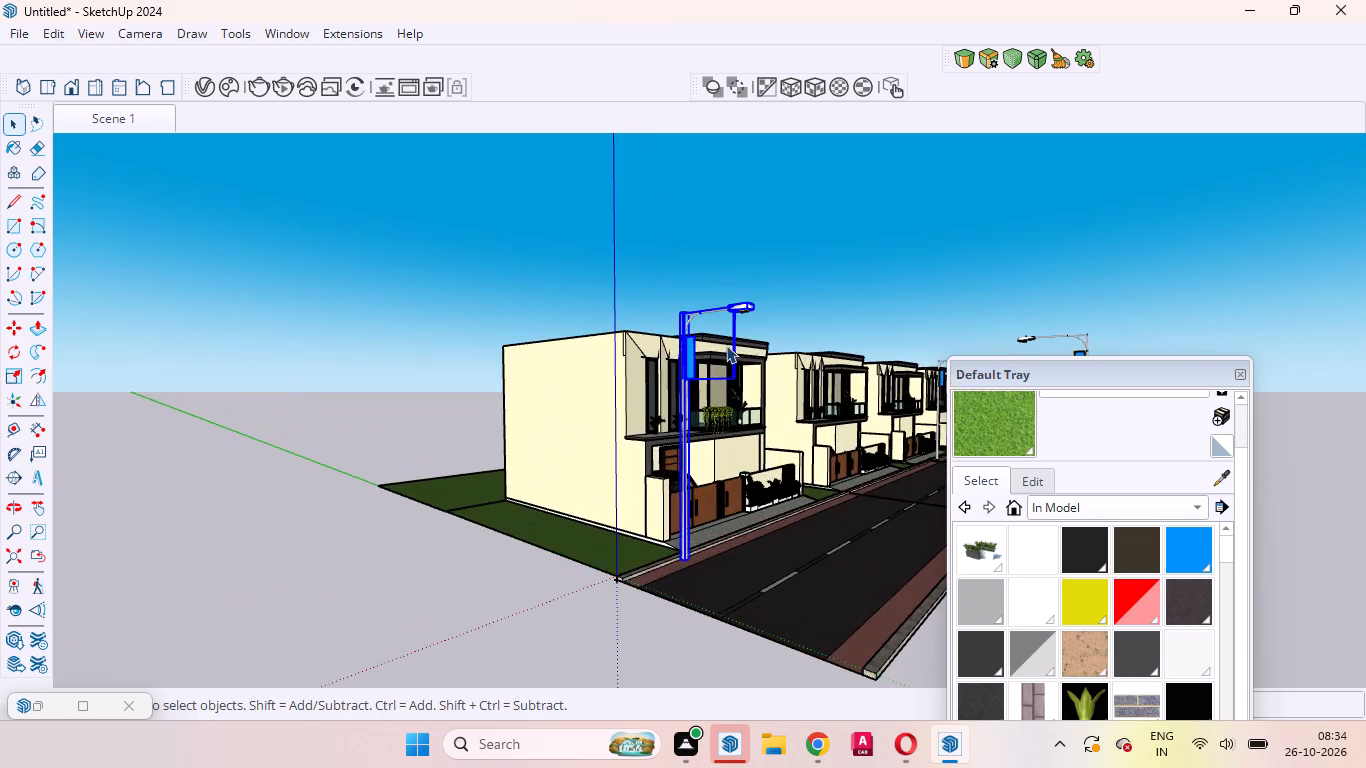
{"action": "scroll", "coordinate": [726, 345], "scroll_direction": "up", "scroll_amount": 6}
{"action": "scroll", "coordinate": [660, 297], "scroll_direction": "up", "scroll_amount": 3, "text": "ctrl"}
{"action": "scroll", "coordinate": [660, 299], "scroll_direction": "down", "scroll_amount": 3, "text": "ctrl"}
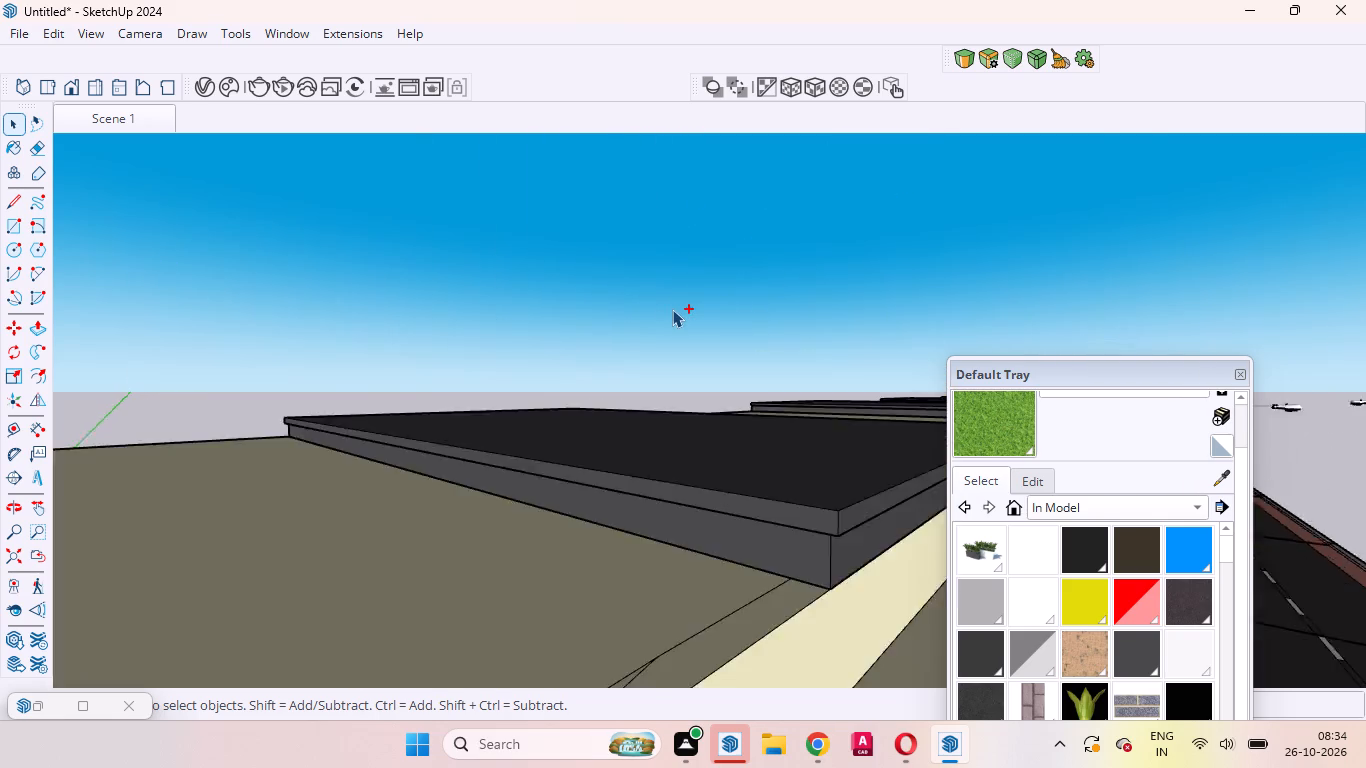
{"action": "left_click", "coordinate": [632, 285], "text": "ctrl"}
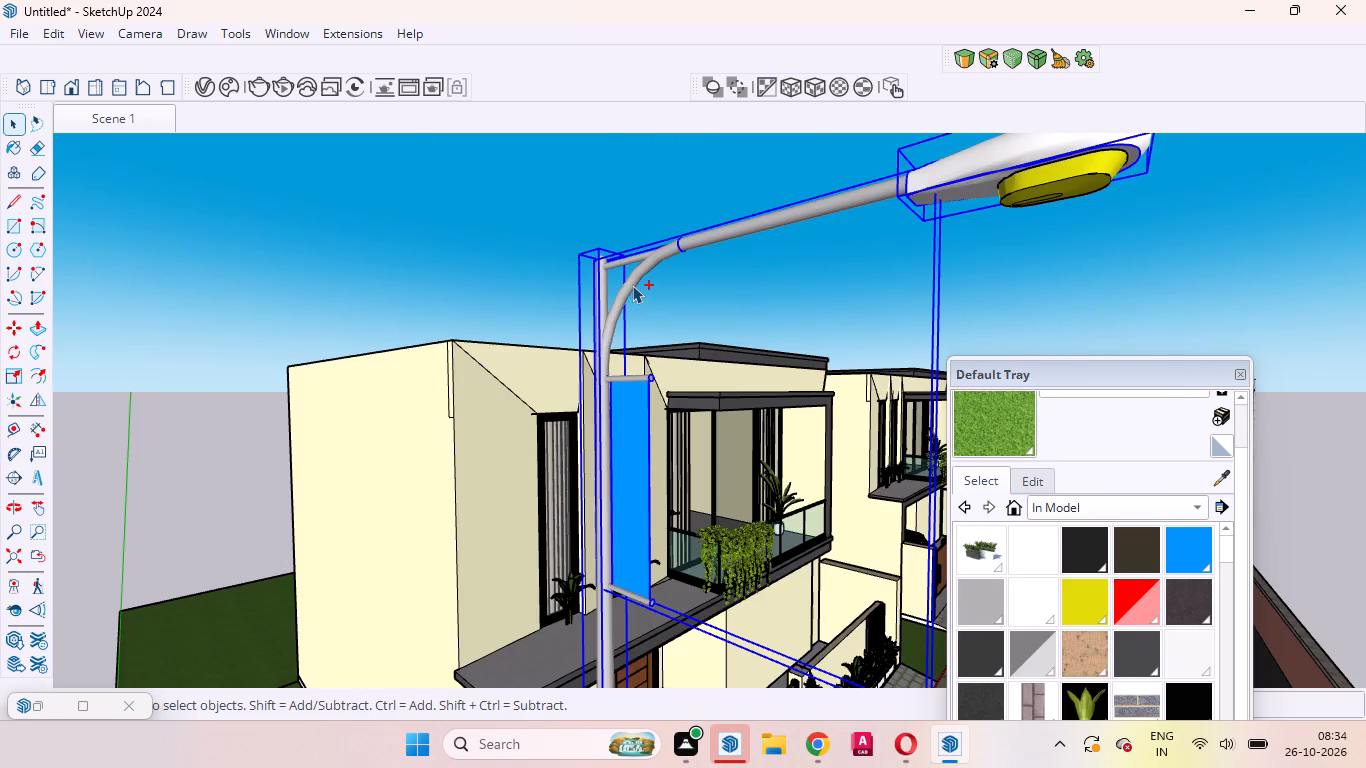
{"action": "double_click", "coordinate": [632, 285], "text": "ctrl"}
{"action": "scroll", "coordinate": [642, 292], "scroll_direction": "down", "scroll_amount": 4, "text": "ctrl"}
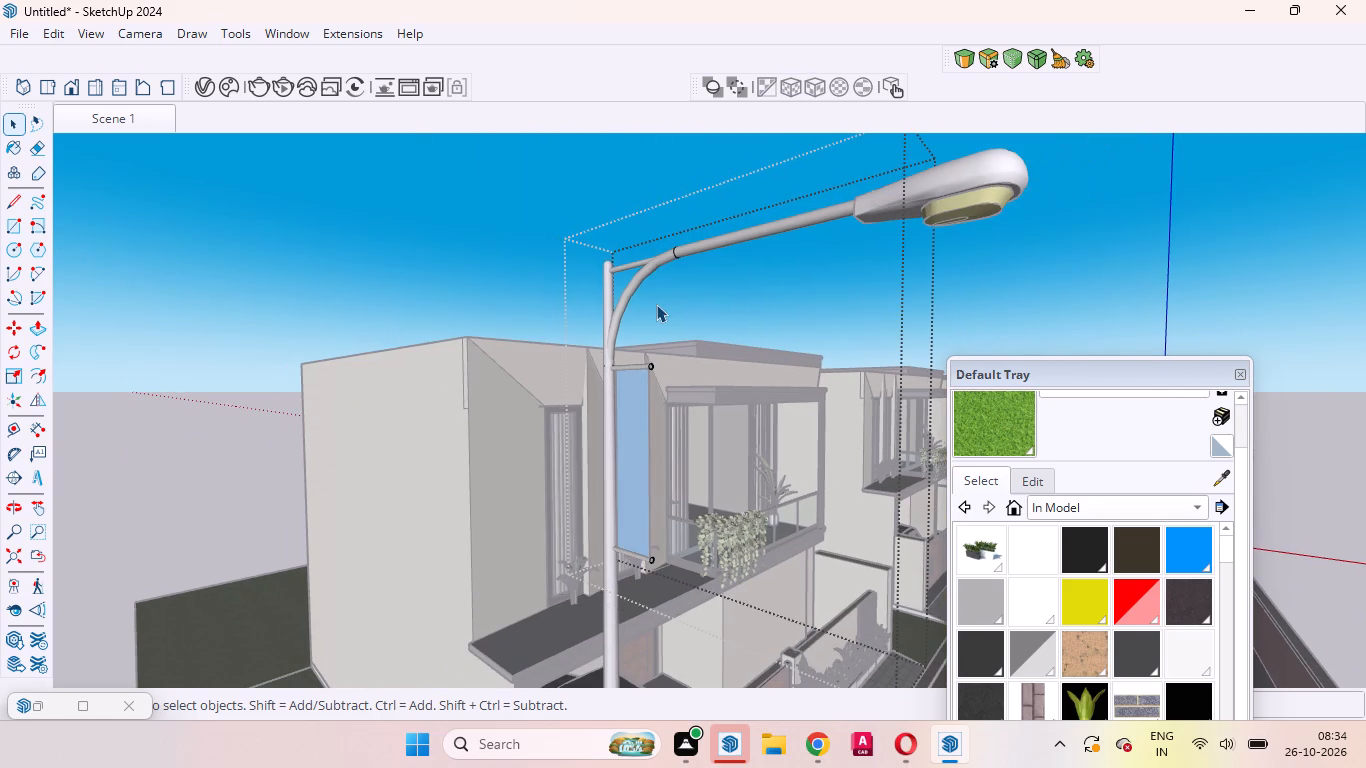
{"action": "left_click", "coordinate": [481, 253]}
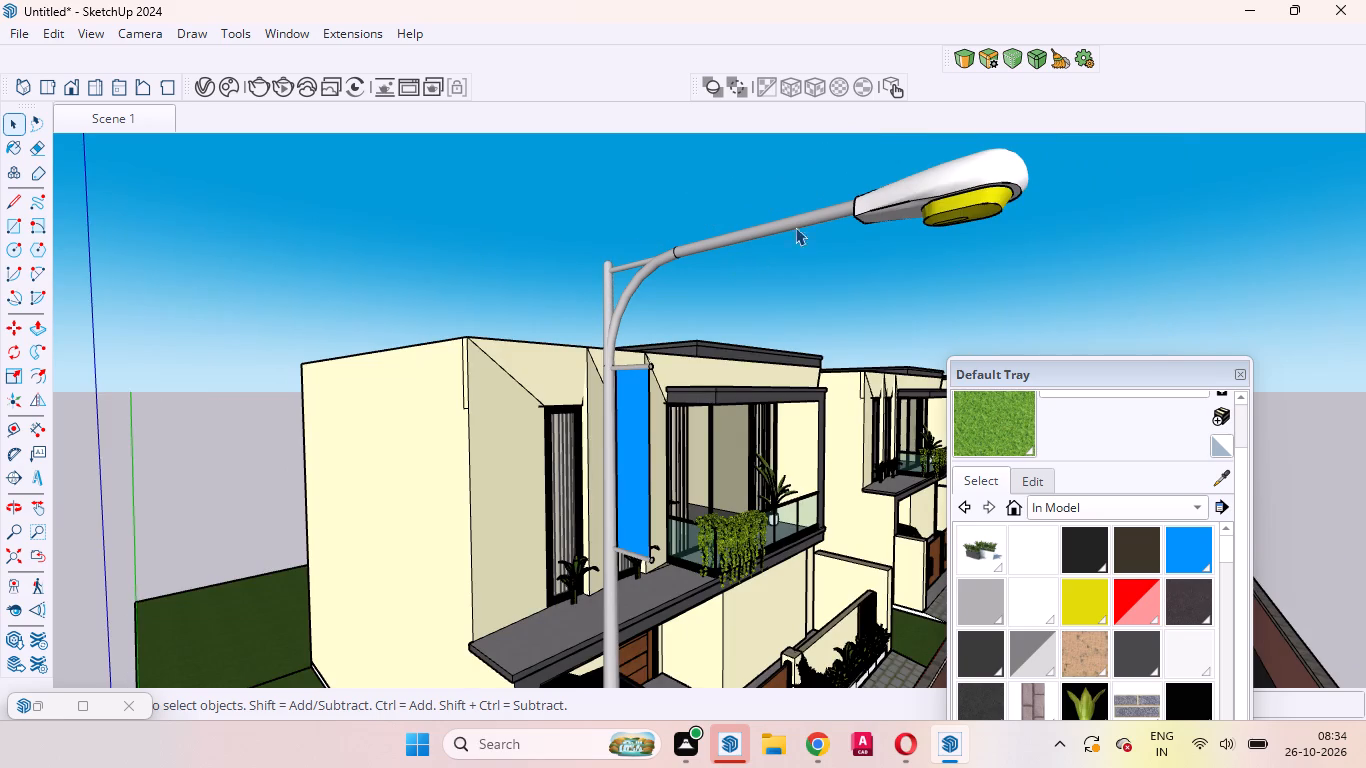
Select the pole, arm, banner and lamp head of the first street light at the road's origin end and make them a group.
{"action": "left_click", "coordinate": [915, 192]}
{"action": "left_click", "coordinate": [787, 224], "text": "ctrl"}
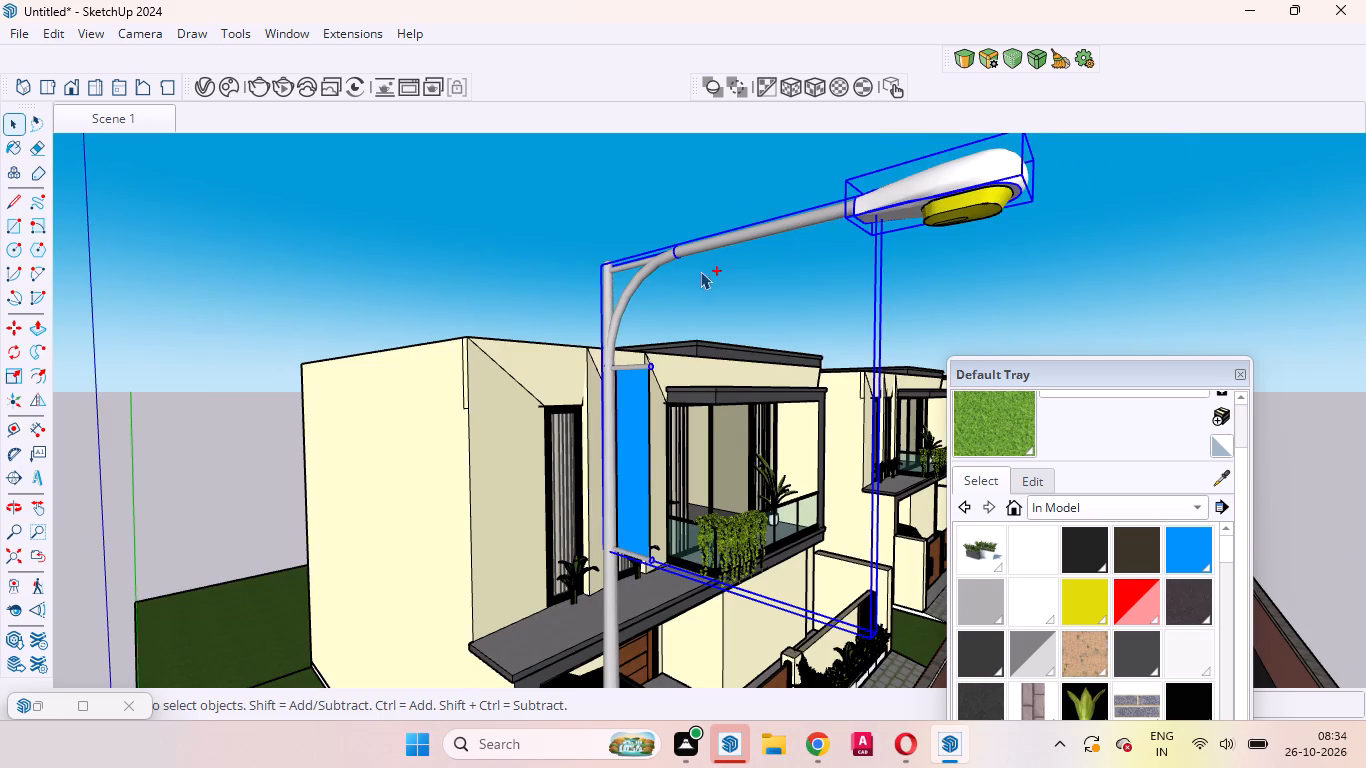
{"action": "scroll", "coordinate": [670, 271], "scroll_direction": "down", "scroll_amount": 5, "text": "ctrl"}
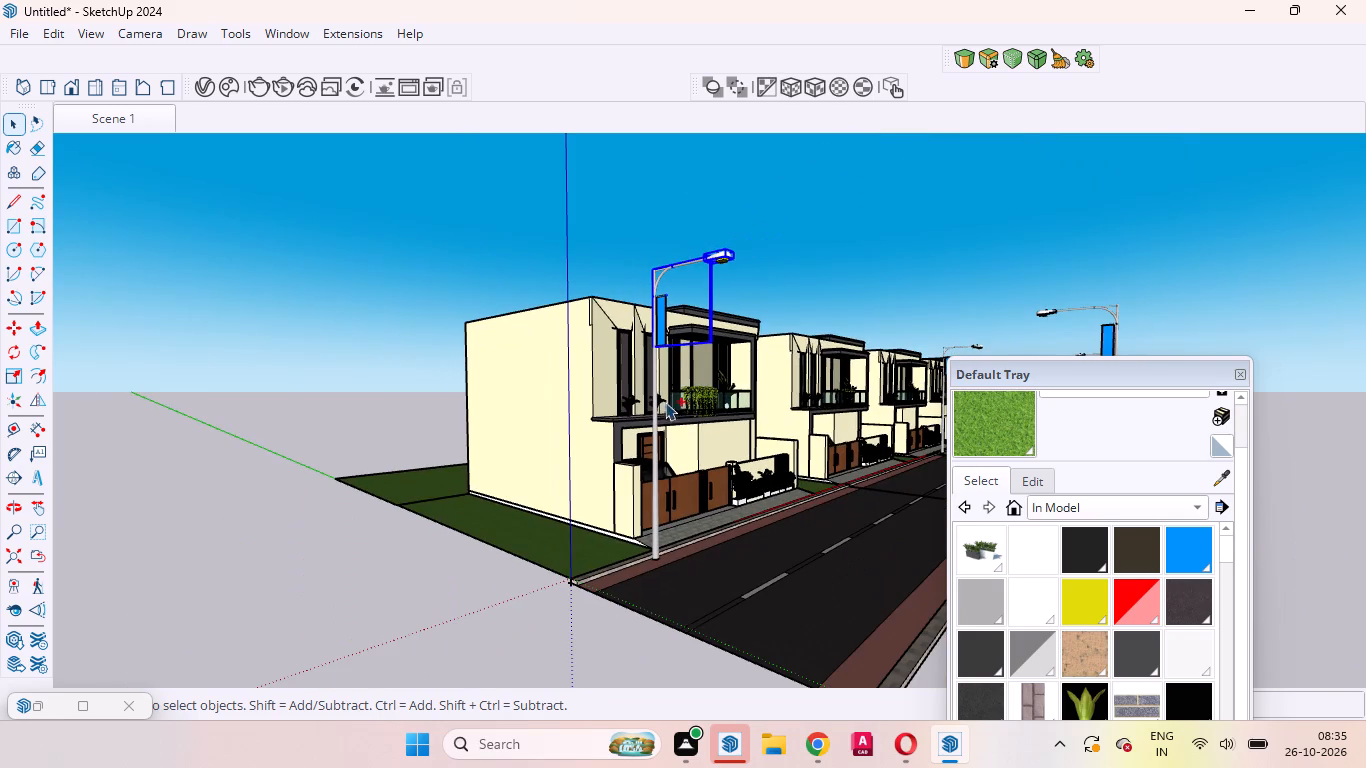
{"action": "left_click", "coordinate": [655, 392], "text": "ctrl"}
{"action": "scroll", "coordinate": [668, 303], "scroll_direction": "up", "scroll_amount": 8, "text": "ctrl"}
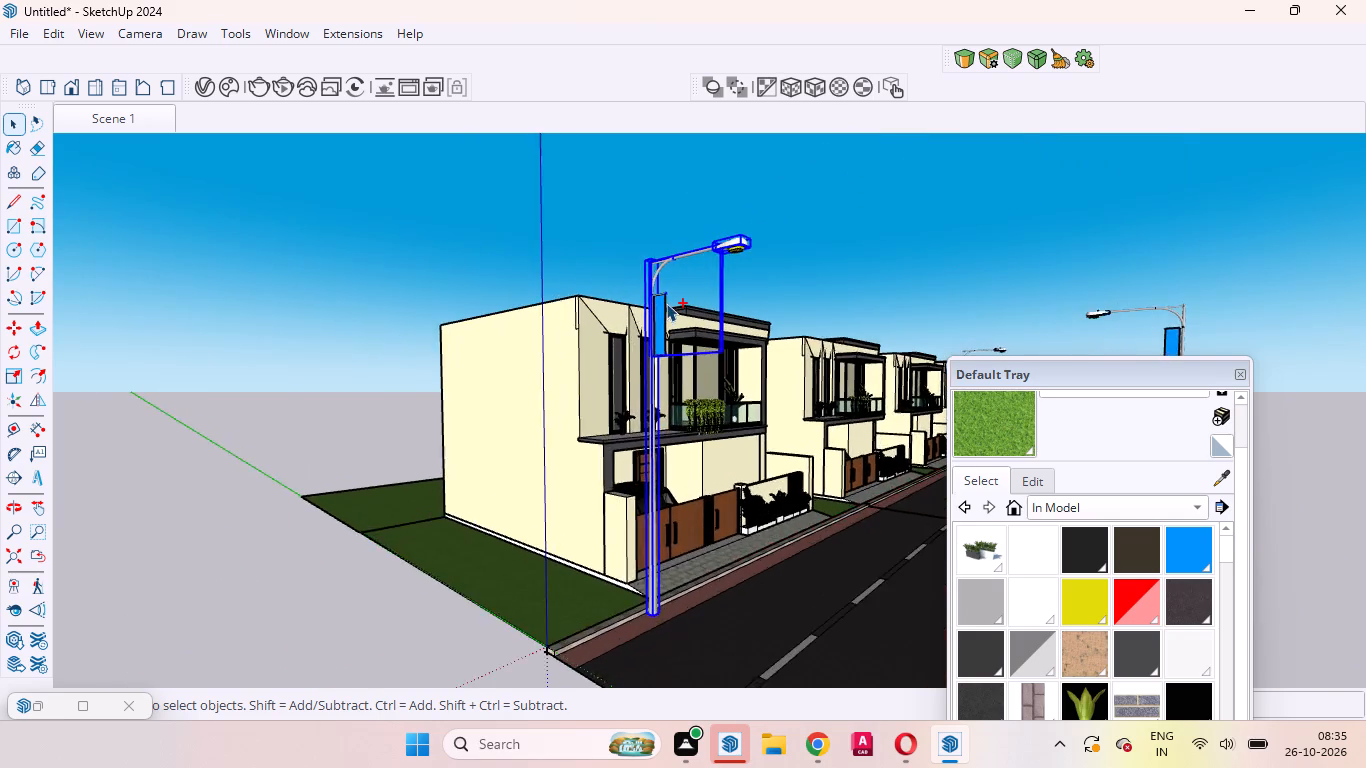
{"action": "scroll", "coordinate": [660, 308], "scroll_direction": "down", "scroll_amount": 3, "text": "ctrl"}
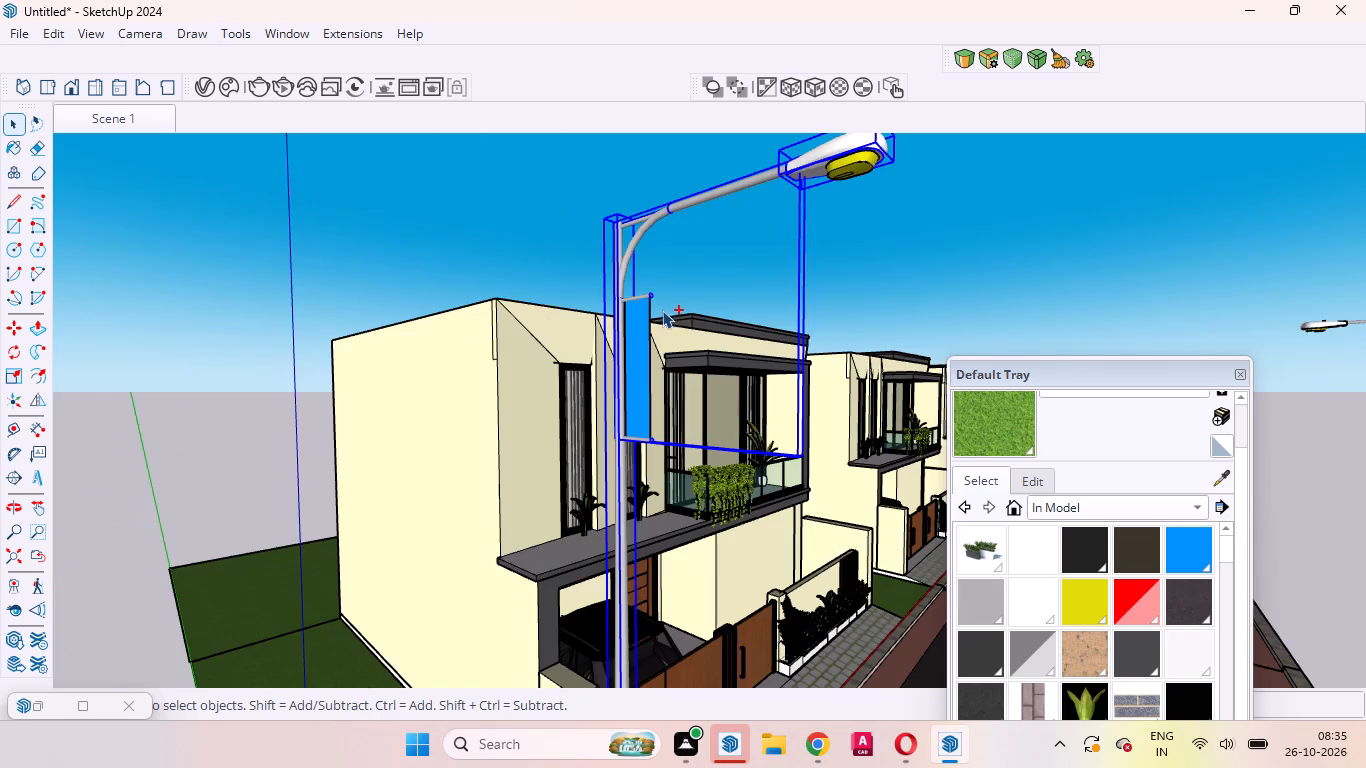
{"action": "left_click", "coordinate": [636, 312], "text": "ctrl"}
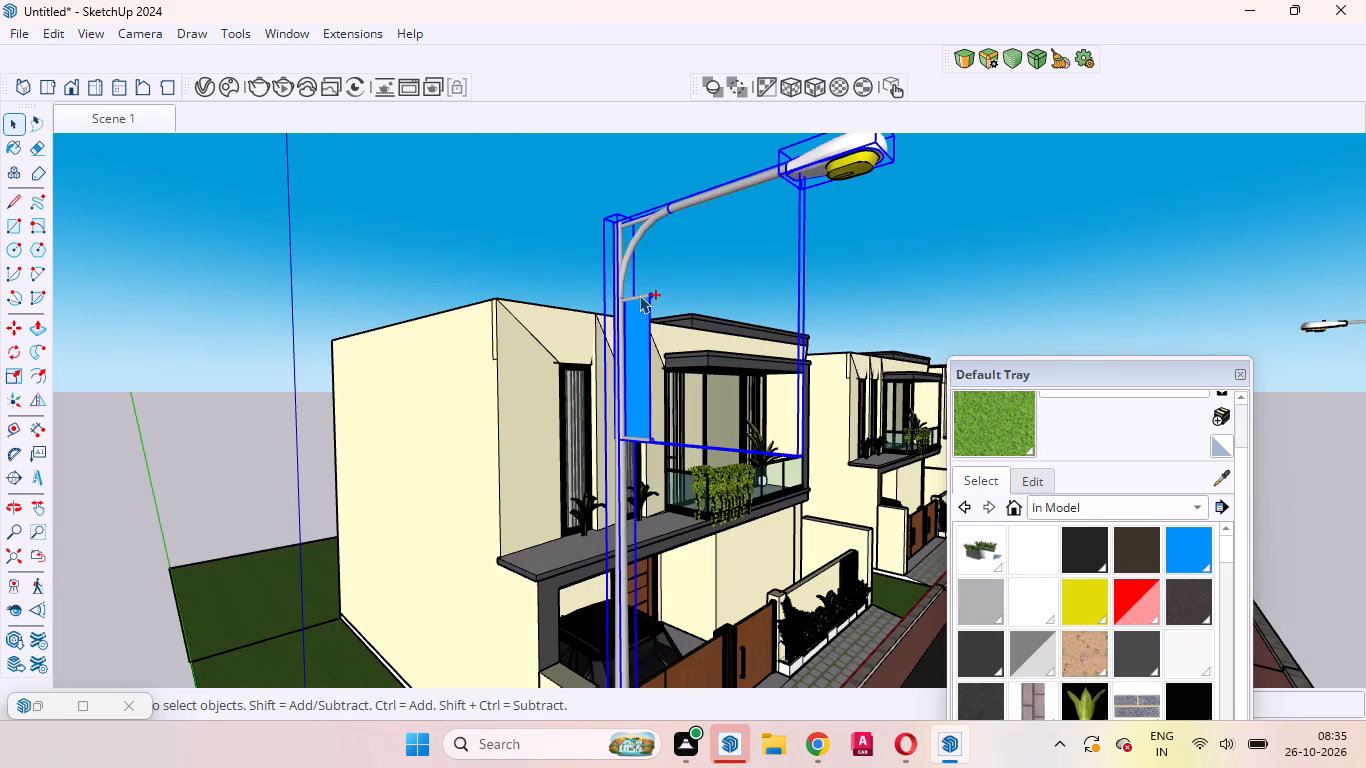
{"action": "left_click", "coordinate": [638, 294], "text": "ctrl"}
{"action": "left_click", "coordinate": [628, 254], "text": "ctrl"}
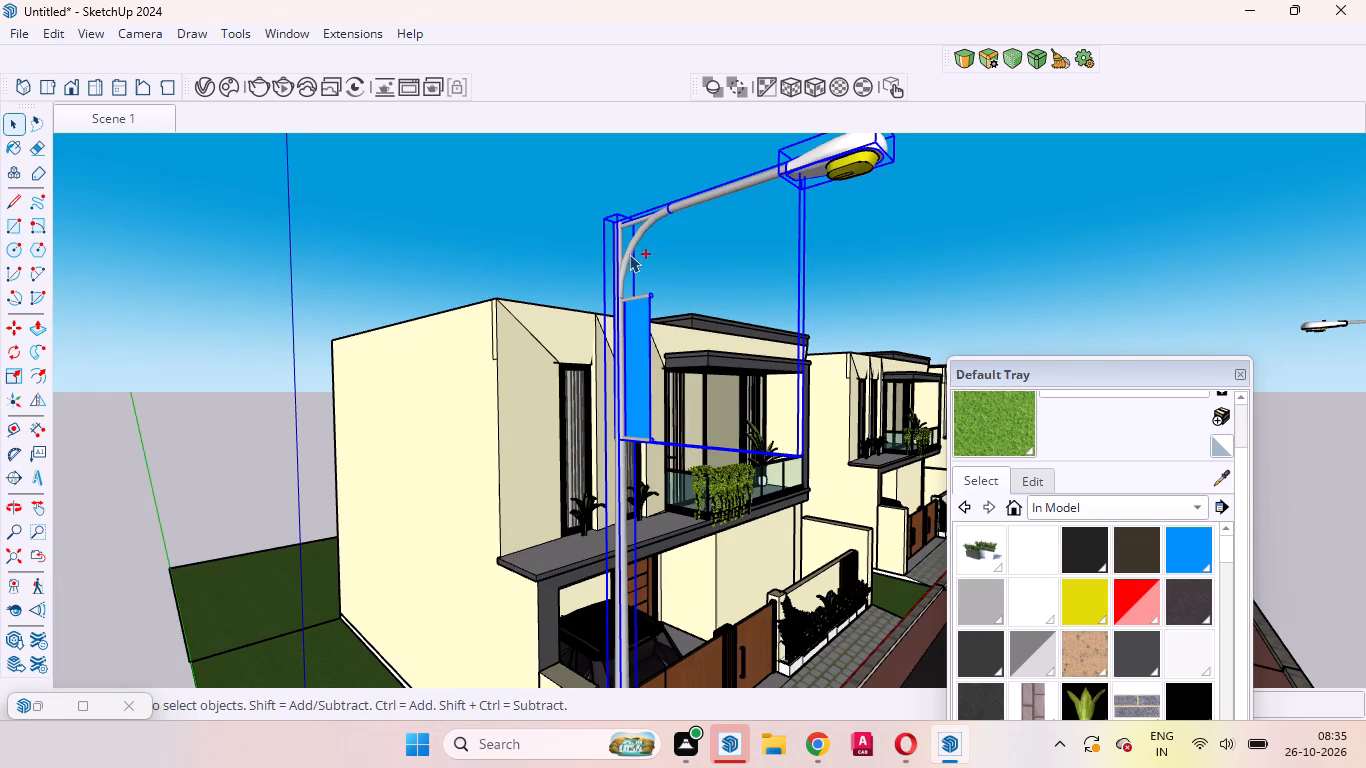
{"action": "right_click", "coordinate": [629, 254], "text": "ctrl"}
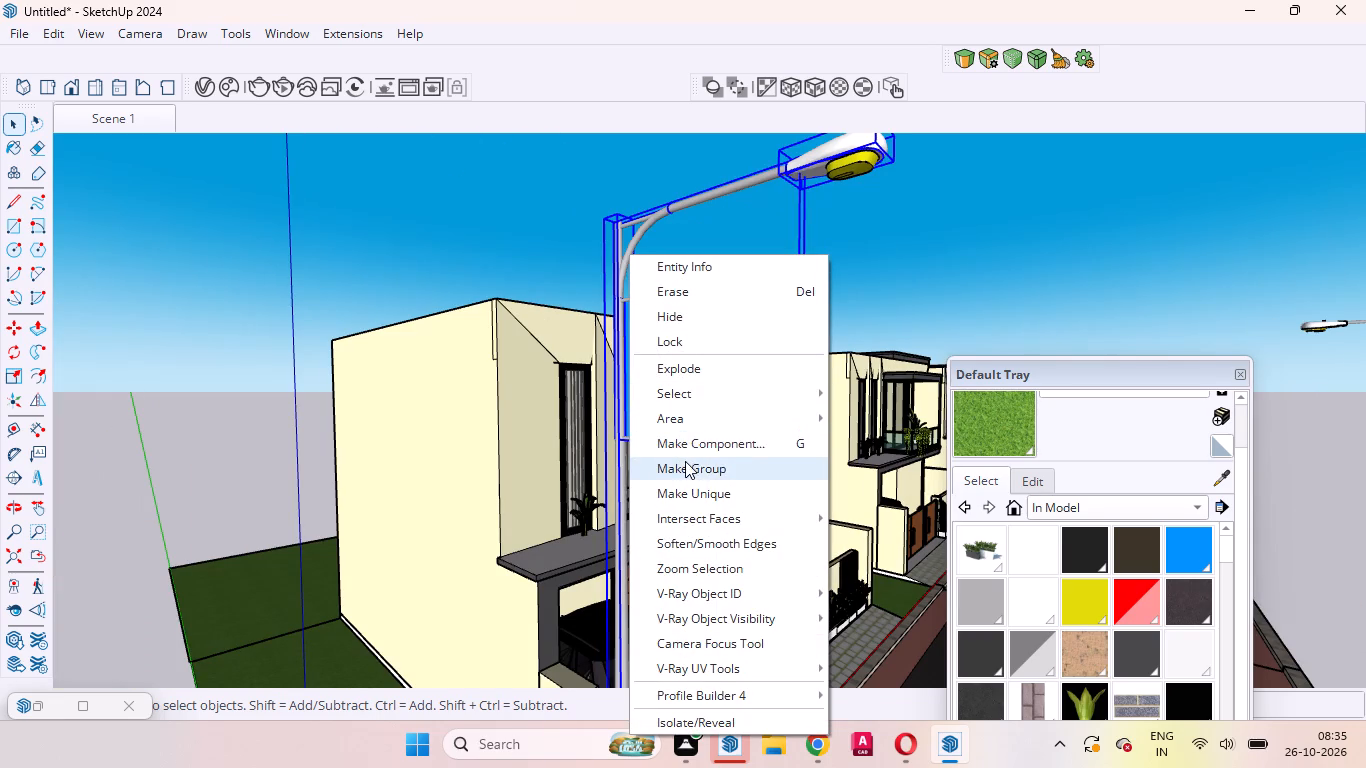
{"action": "left_click", "coordinate": [685, 461]}
Scale the grouped street light down uniformly to roughly the height of the first house's boundary wall, and deselect it.
{"action": "scroll", "coordinate": [664, 413], "scroll_direction": "down", "scroll_amount": 9}
{"action": "middle_click_drag", "start_coordinate": [690, 470], "coordinate": [748, 545]}
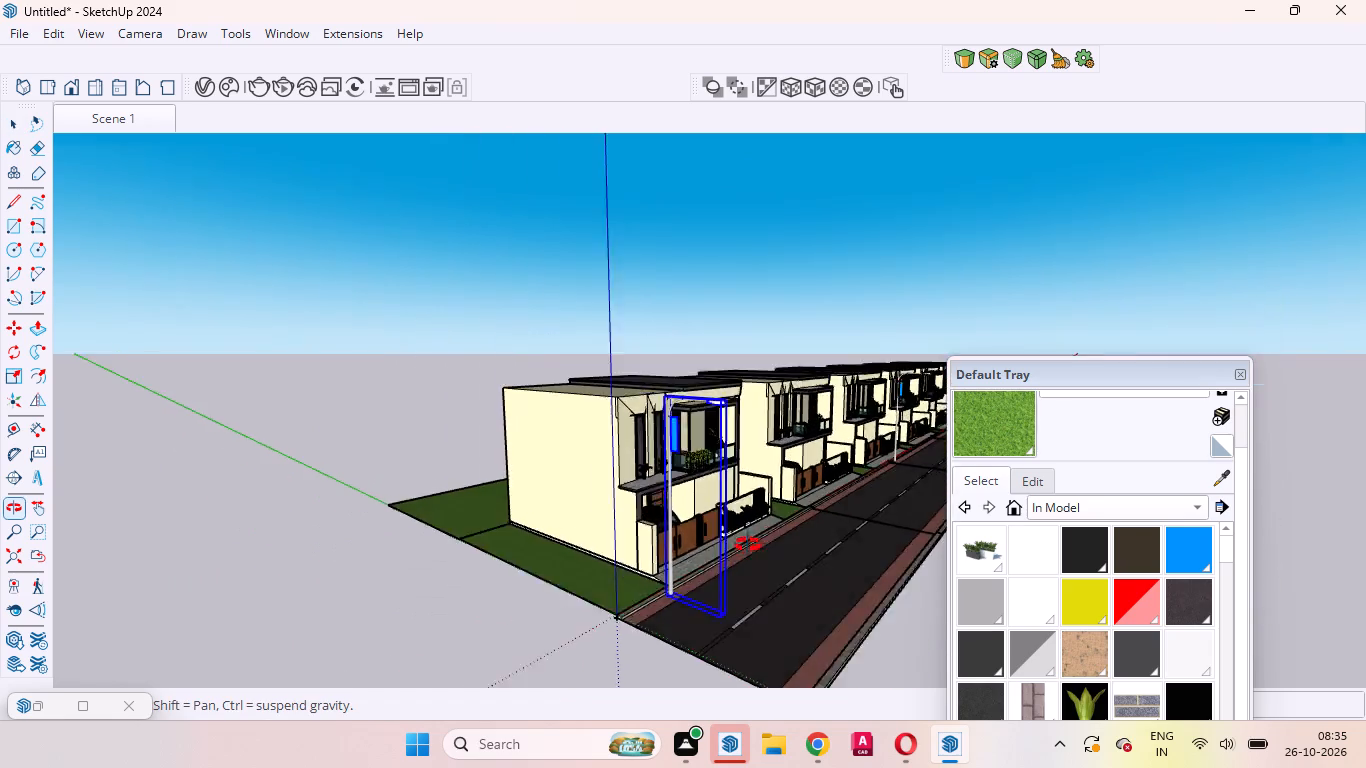
{"action": "middle_click_drag", "start_coordinate": [748, 545], "coordinate": [772, 558]}
{"action": "key", "text": "s"}
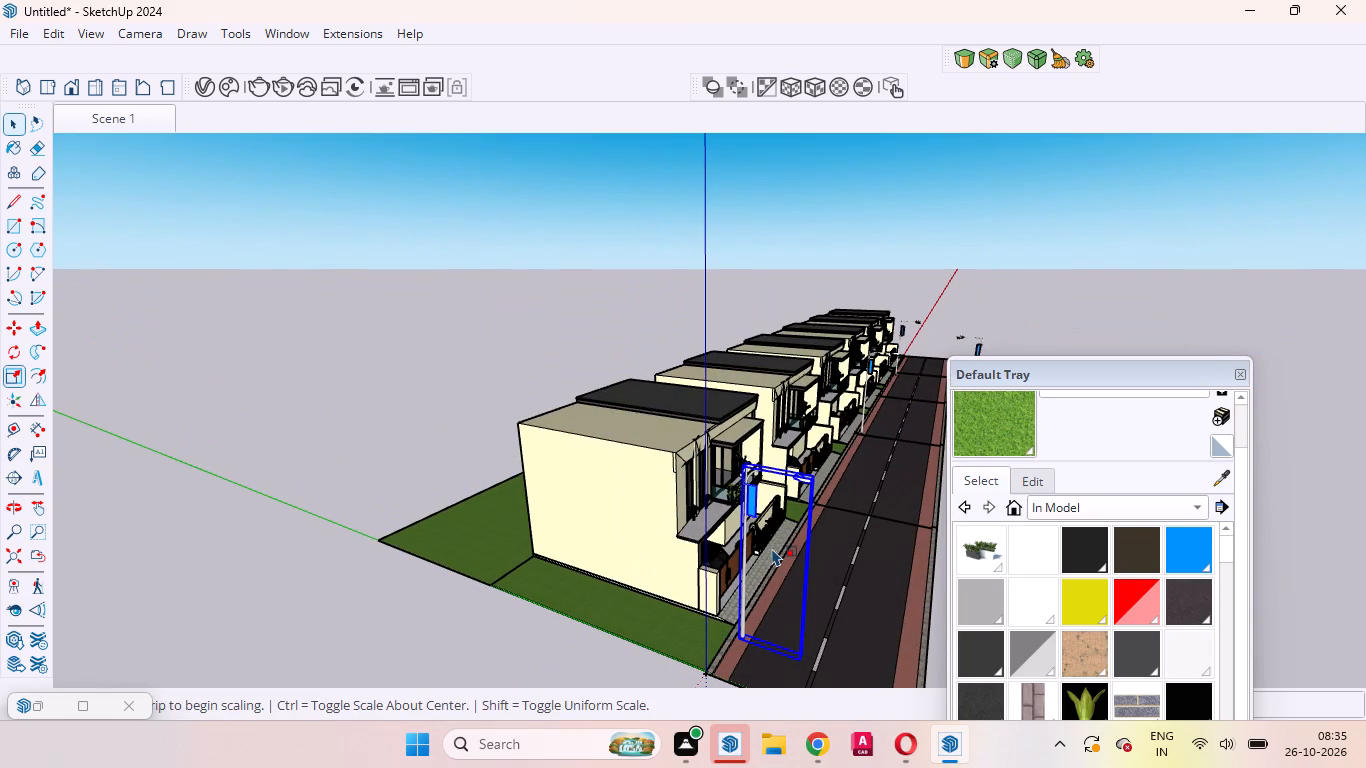
{"action": "left_click", "coordinate": [815, 472]}
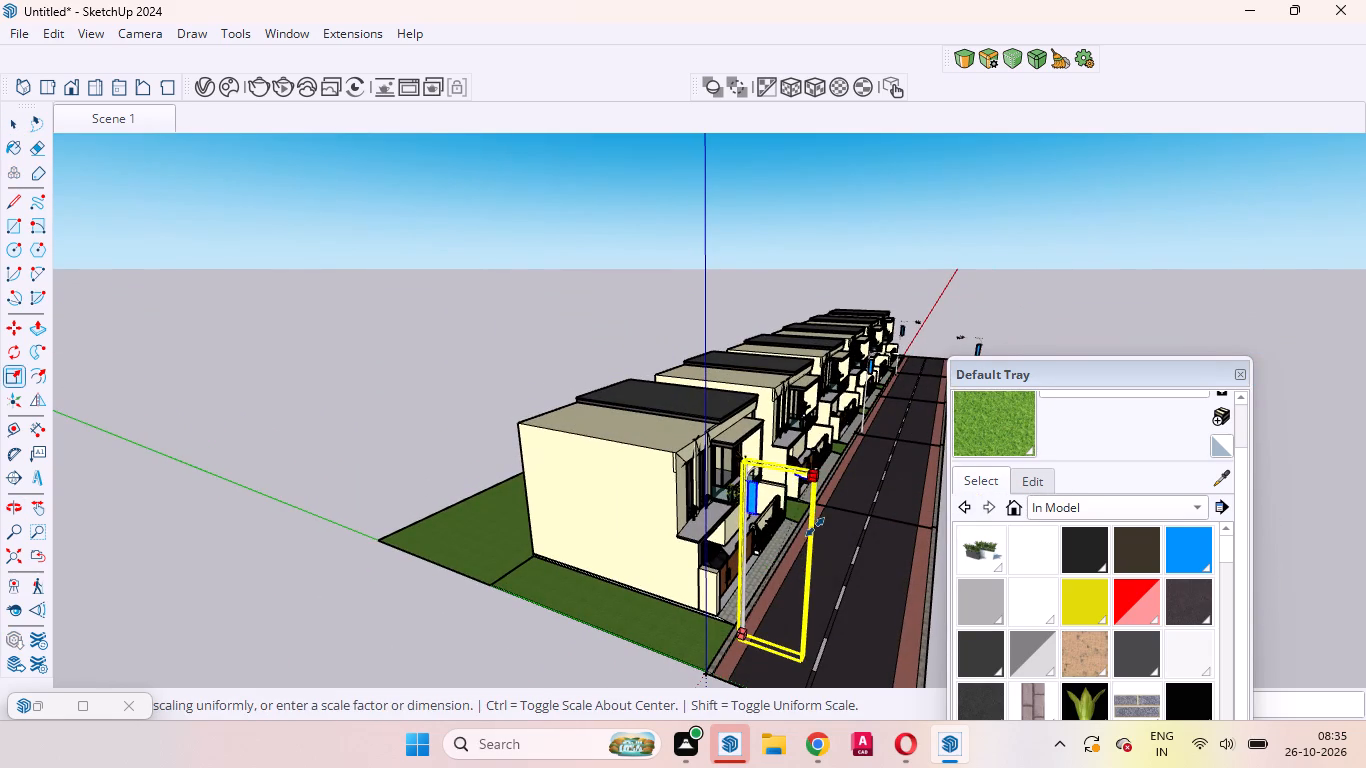
{"action": "left_click", "coordinate": [786, 592]}
{"action": "middle_click_drag", "start_coordinate": [639, 623], "coordinate": [445, 555]}
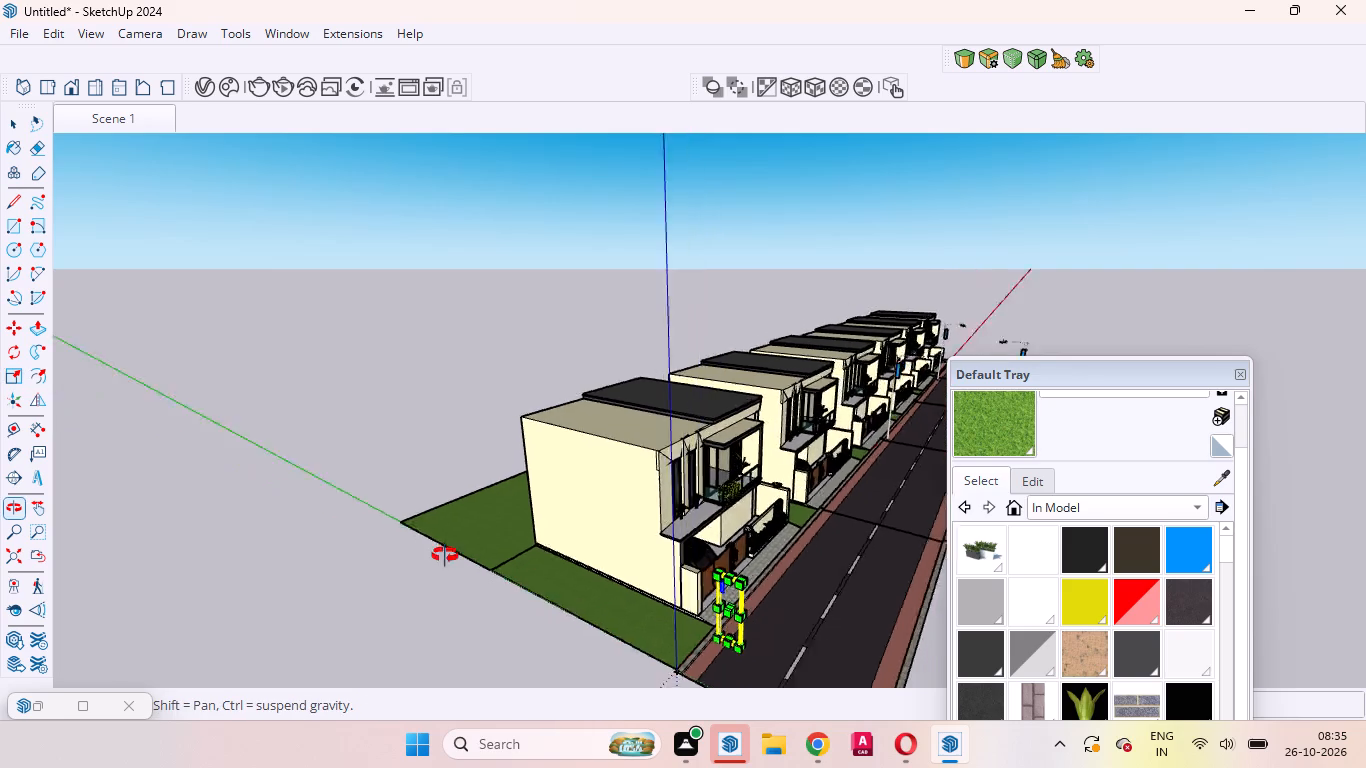
{"action": "middle_click_drag", "start_coordinate": [445, 555], "coordinate": [390, 540]}
{"action": "key", "text": "space"}
{"action": "left_click", "coordinate": [433, 558]}
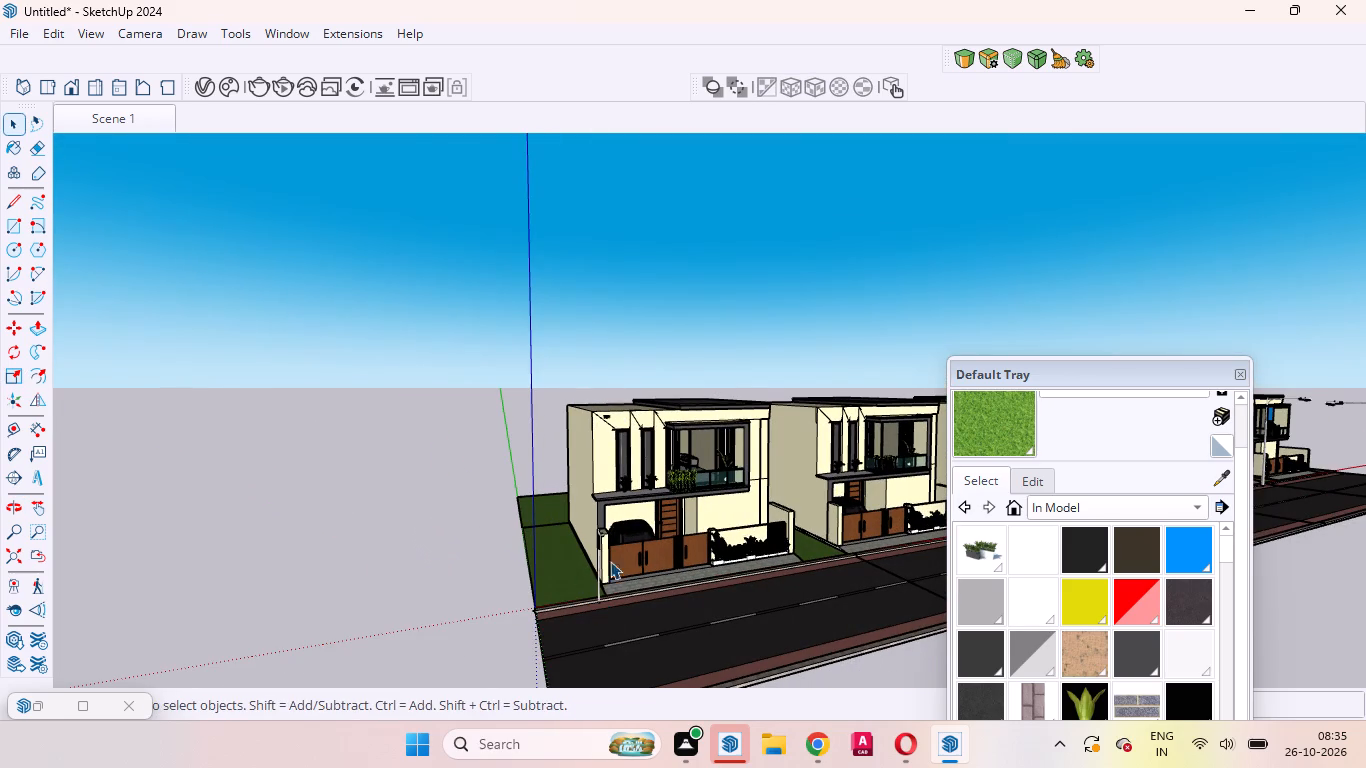
Examine the scaled-down street light beside the first house from several angles, checking its lamp head and its size against the house.
{"action": "scroll", "coordinate": [637, 552], "scroll_direction": "up", "scroll_amount": 5}
{"action": "middle_click_drag", "start_coordinate": [596, 564], "coordinate": [421, 529]}
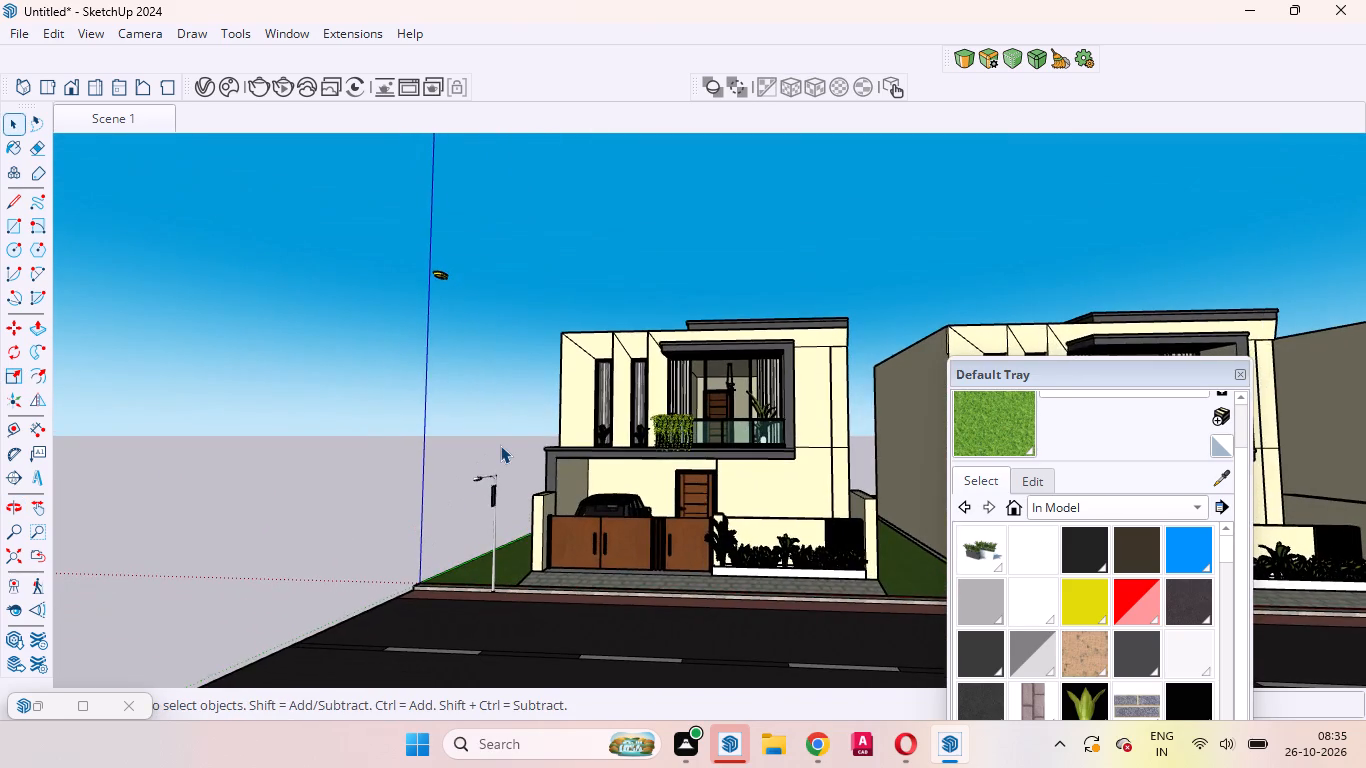
{"action": "scroll", "coordinate": [500, 445], "scroll_direction": "up", "scroll_amount": 4}
{"action": "scroll", "coordinate": [511, 453], "scroll_direction": "down", "scroll_amount": 4}
{"action": "scroll", "coordinate": [426, 264], "scroll_direction": "up", "scroll_amount": 8}
{"action": "scroll", "coordinate": [489, 277], "scroll_direction": "down", "scroll_amount": 3}
{"action": "scroll", "coordinate": [570, 651], "scroll_direction": "up", "scroll_amount": 2}
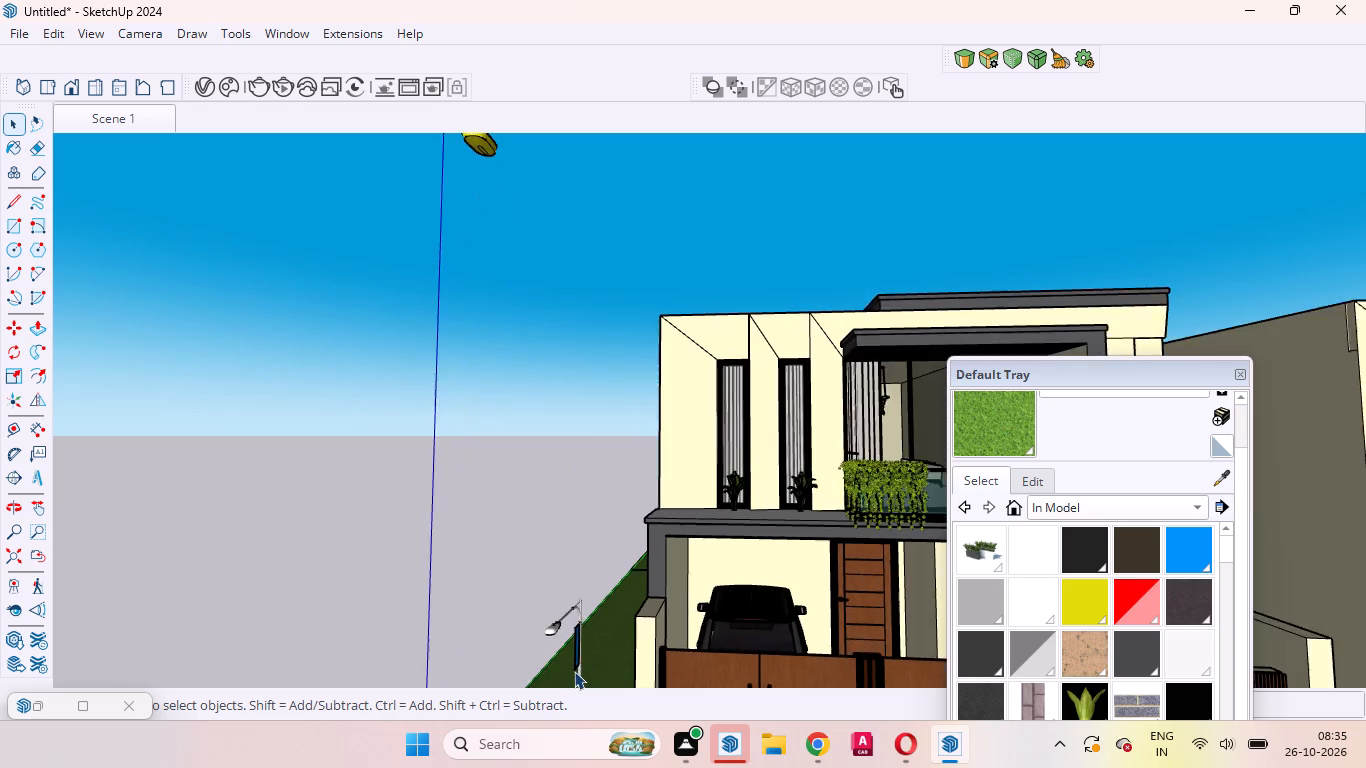
{"action": "scroll", "coordinate": [574, 671], "scroll_direction": "up", "scroll_amount": 1}
{"action": "middle_click_drag", "start_coordinate": [572, 664], "coordinate": [547, 549]}
{"action": "scroll", "coordinate": [492, 401], "scroll_direction": "up", "scroll_amount": 5}
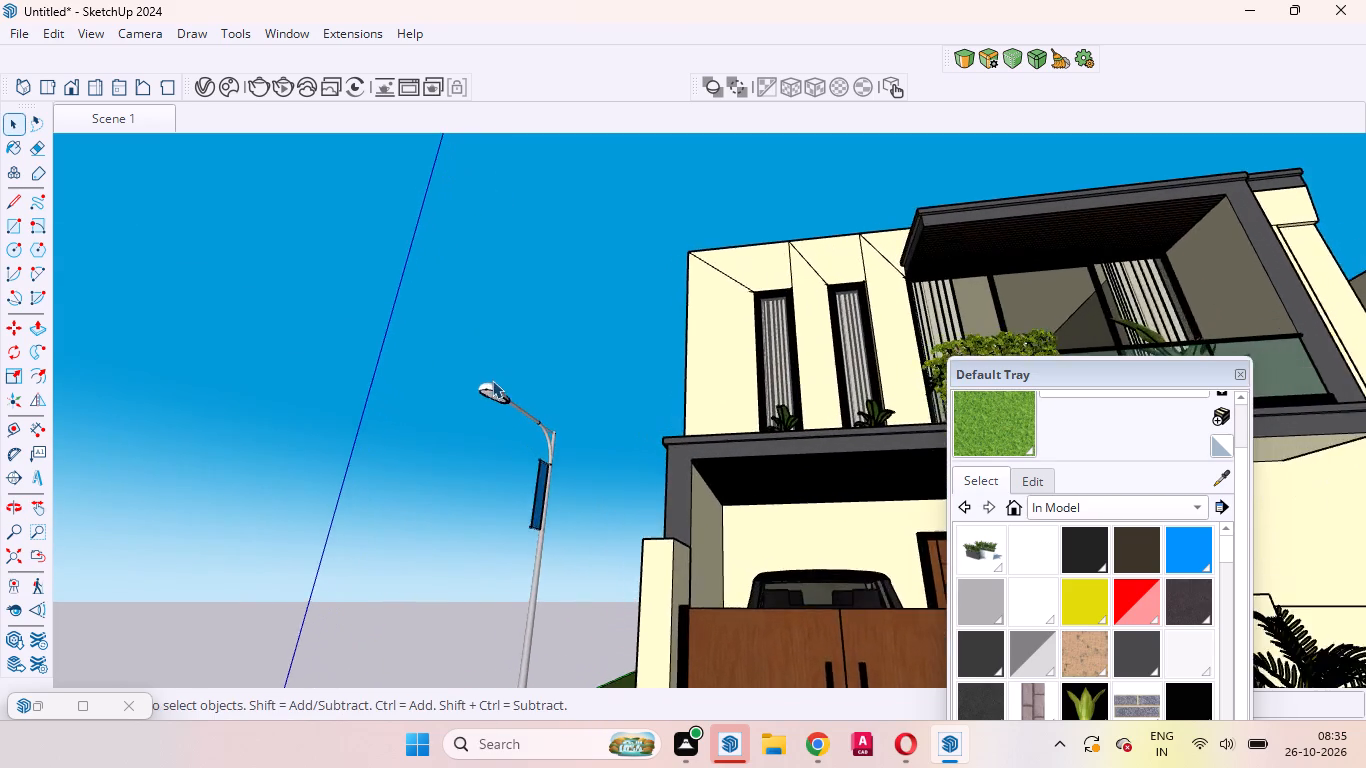
{"action": "scroll", "coordinate": [492, 380], "scroll_direction": "up", "scroll_amount": 8}
{"action": "scroll", "coordinate": [488, 399], "scroll_direction": "down", "scroll_amount": 9}
{"action": "scroll", "coordinate": [514, 449], "scroll_direction": "up", "scroll_amount": 2}
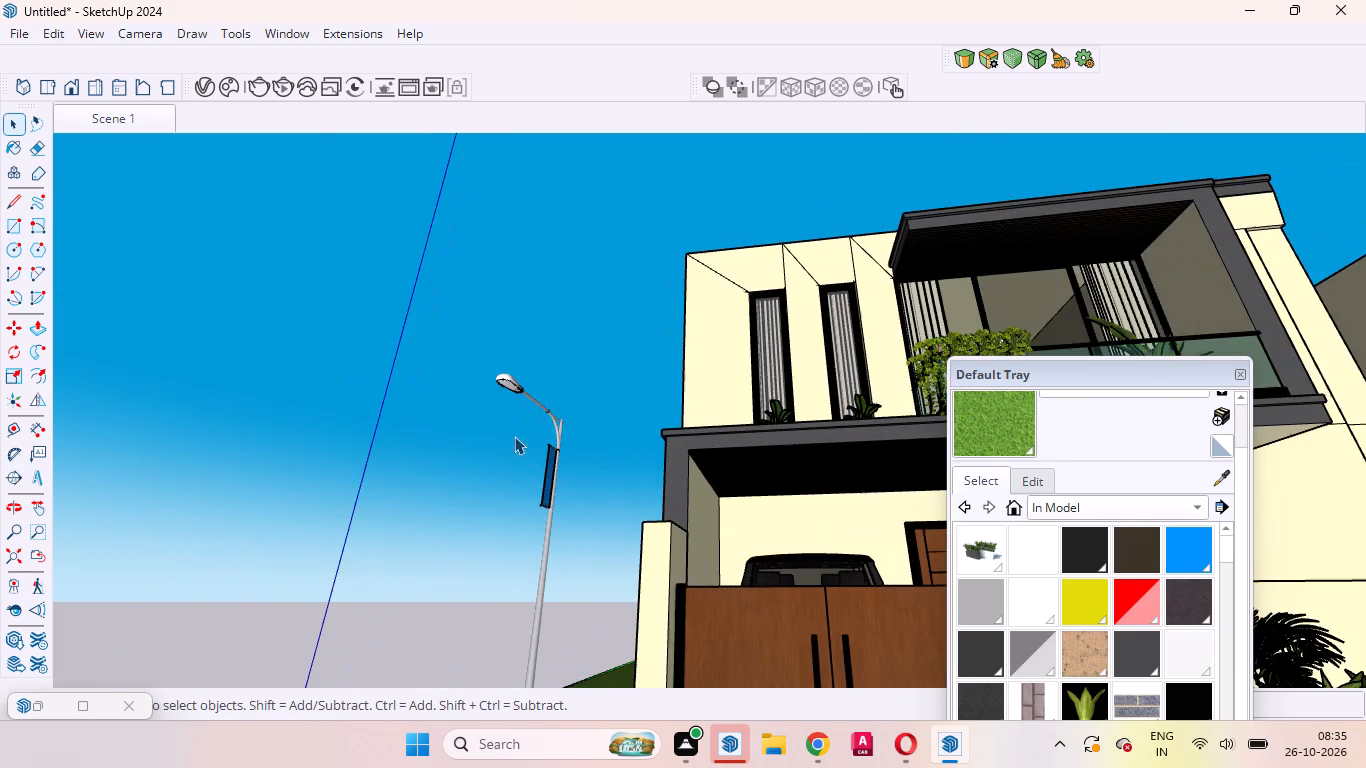
{"action": "scroll", "coordinate": [509, 387], "scroll_direction": "up", "scroll_amount": 1}
{"action": "middle_click_drag", "start_coordinate": [509, 387], "coordinate": [744, 455]}
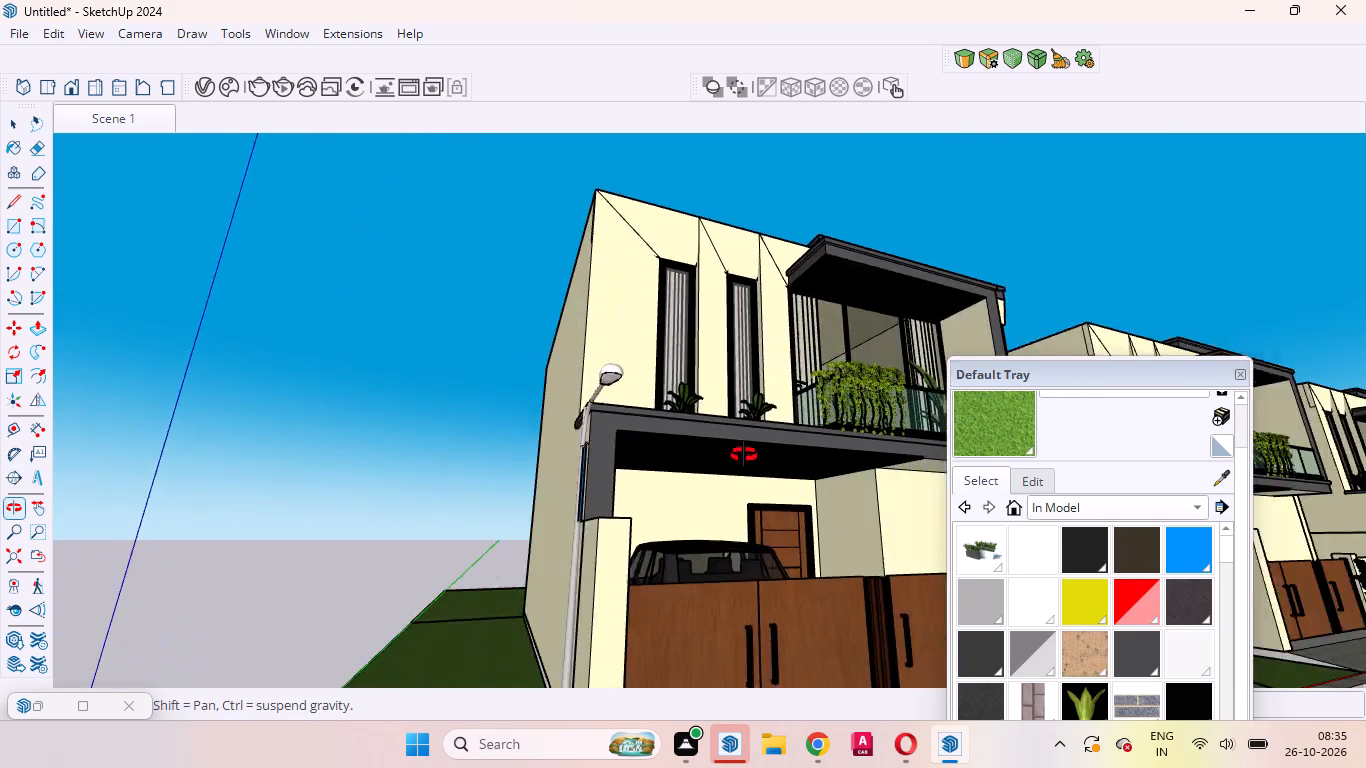
{"action": "middle_click_drag", "start_coordinate": [744, 455], "coordinate": [855, 526]}
{"action": "scroll", "coordinate": [621, 481], "scroll_direction": "down", "scroll_amount": 14}
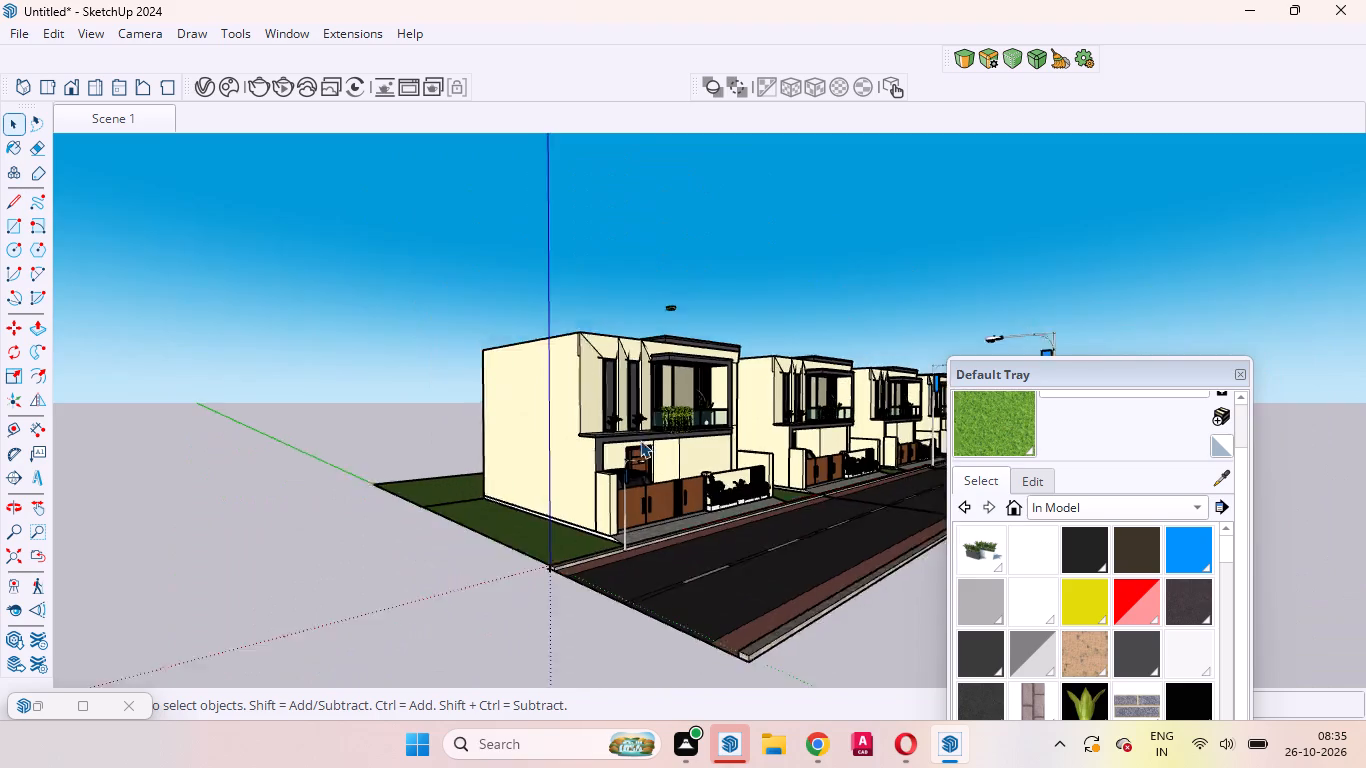
{"action": "scroll", "coordinate": [676, 335], "scroll_direction": "up", "scroll_amount": 4}
{"action": "scroll", "coordinate": [633, 375], "scroll_direction": "down", "scroll_amount": 2}
Move the loose yellow lamp piece floating over the road back towards the scaled-down street light at the first house.
{"action": "middle_click_drag", "start_coordinate": [610, 412], "coordinate": [622, 425]}
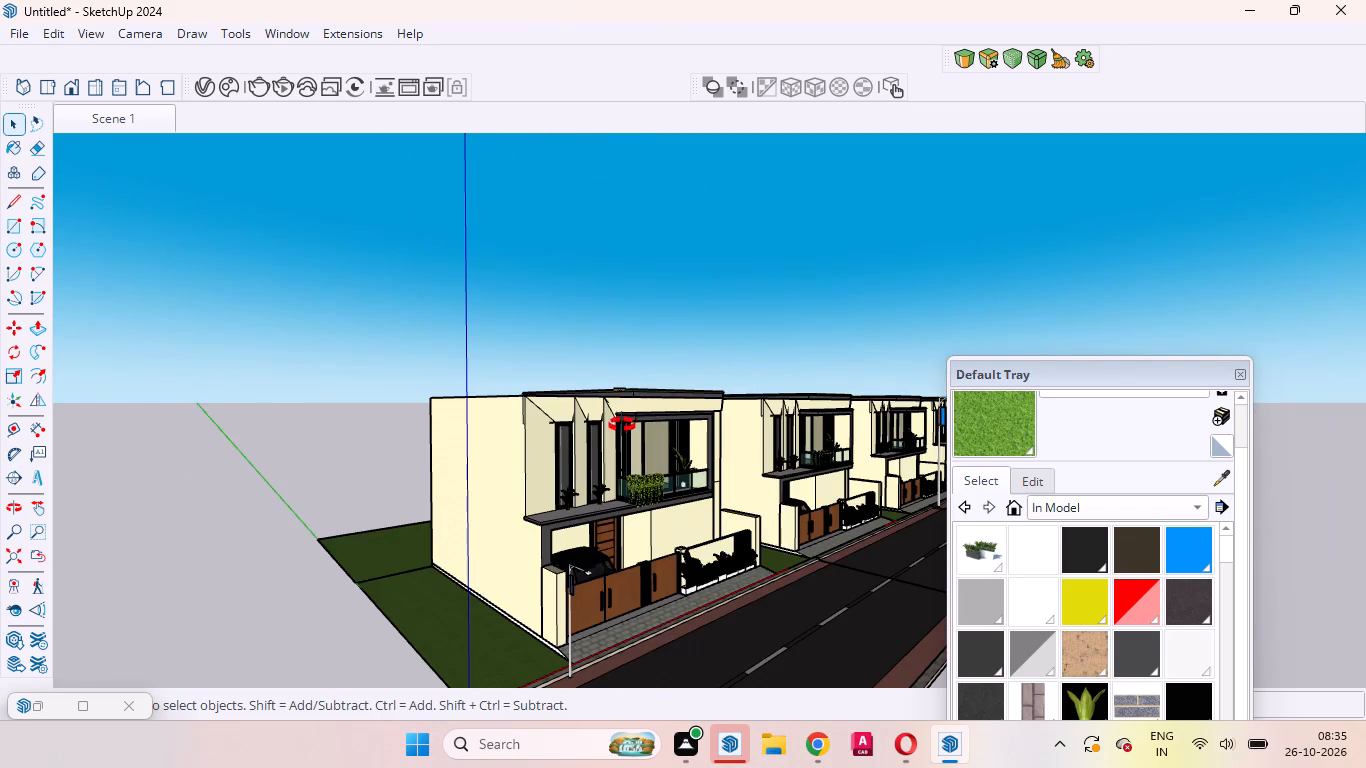
{"action": "middle_click_drag", "start_coordinate": [622, 425], "coordinate": [821, 568]}
{"action": "scroll", "coordinate": [790, 513], "scroll_direction": "down", "scroll_amount": 4}
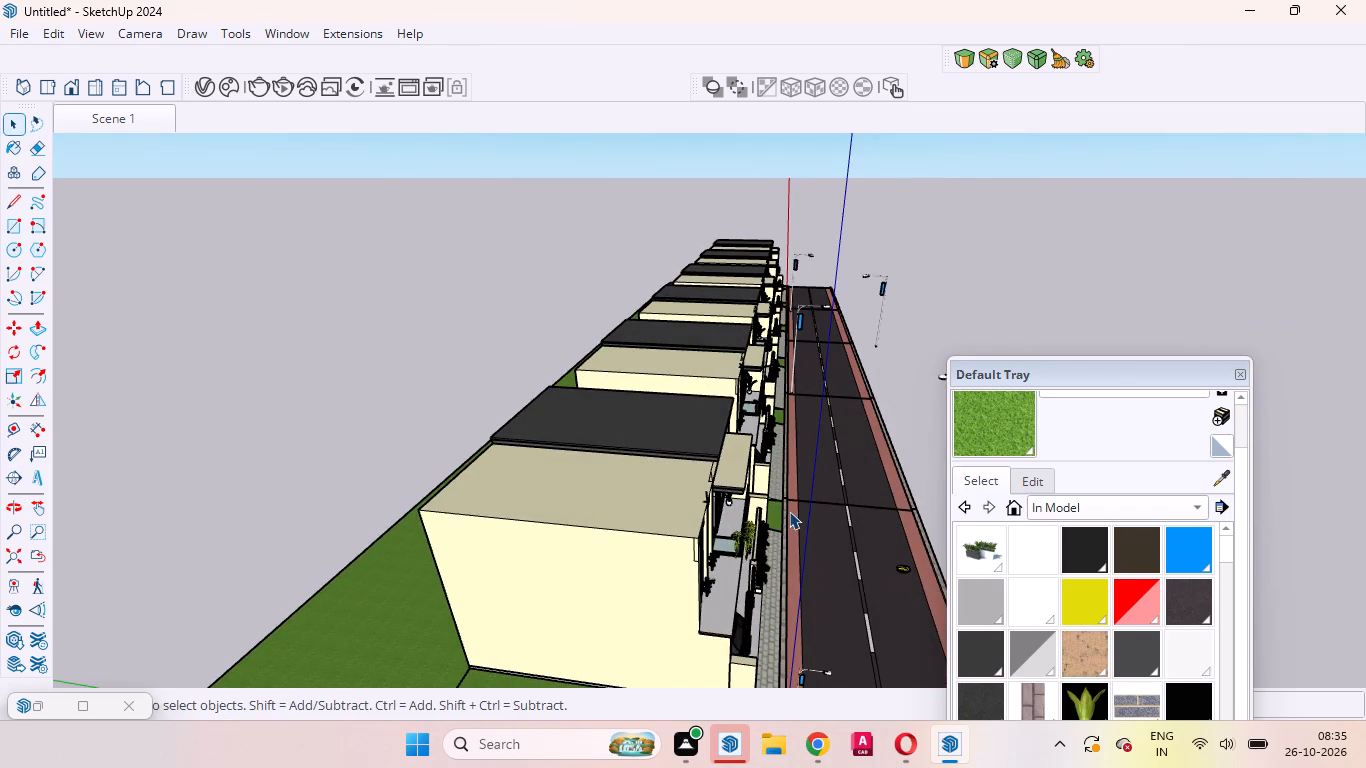
{"action": "scroll", "coordinate": [900, 560], "scroll_direction": "up", "scroll_amount": 4}
{"action": "scroll", "coordinate": [793, 540], "scroll_direction": "up", "scroll_amount": 4}
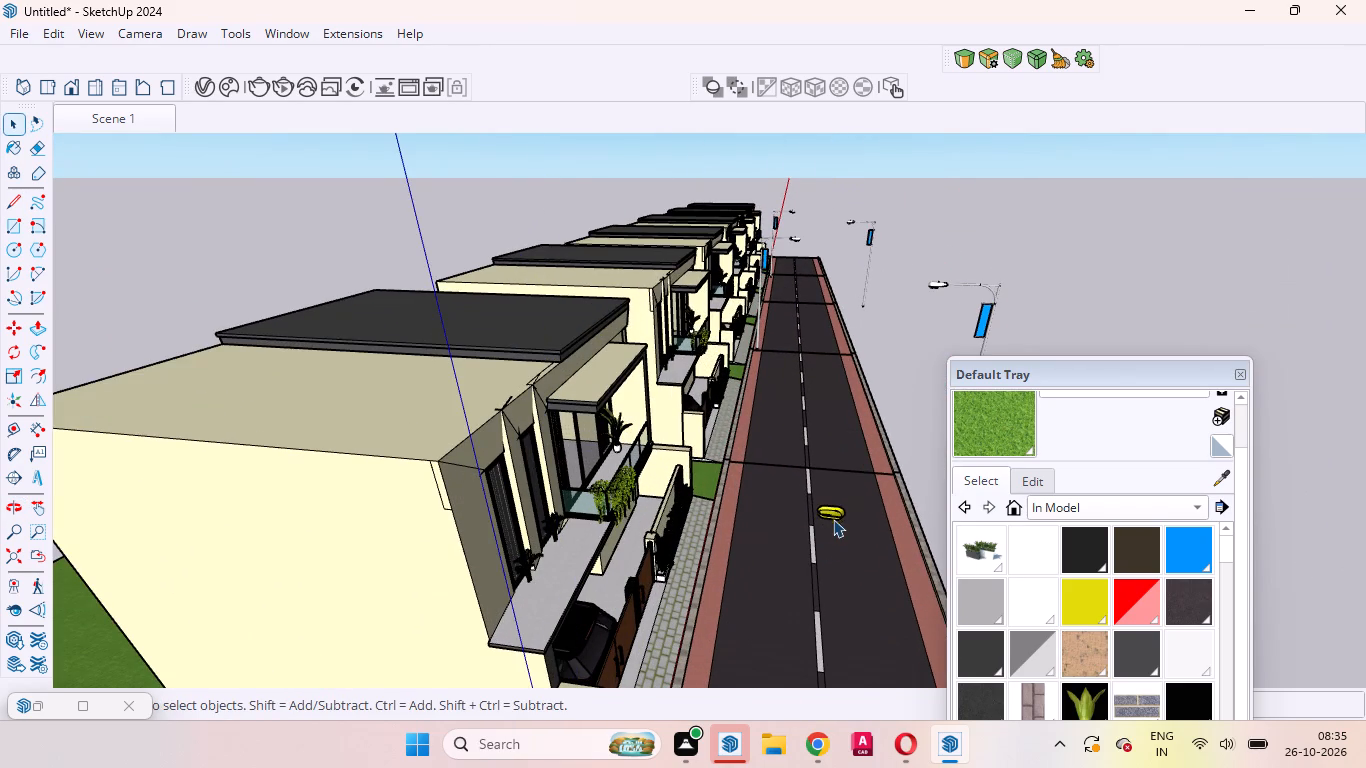
{"action": "left_click", "coordinate": [832, 514]}
{"action": "scroll", "coordinate": [832, 513], "scroll_direction": "up", "scroll_amount": 8}
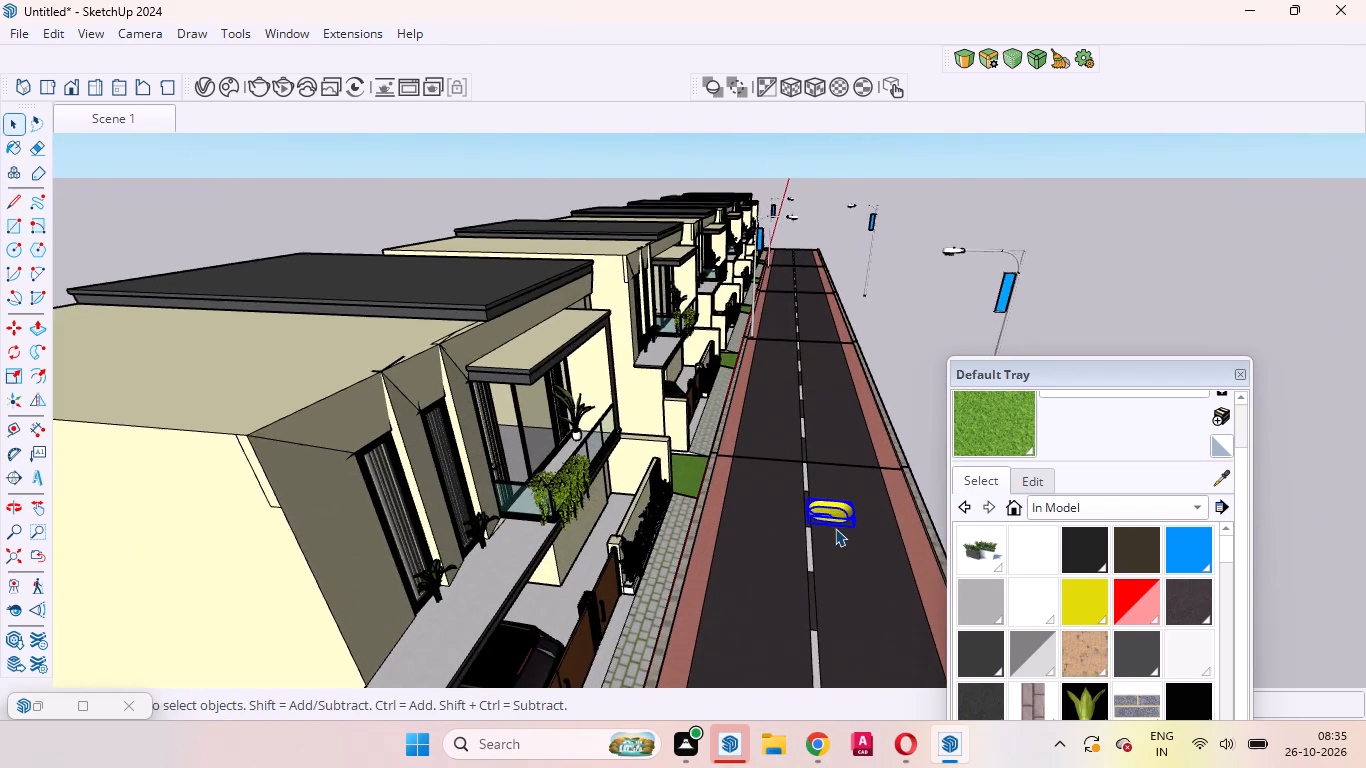
{"action": "key", "text": "m"}
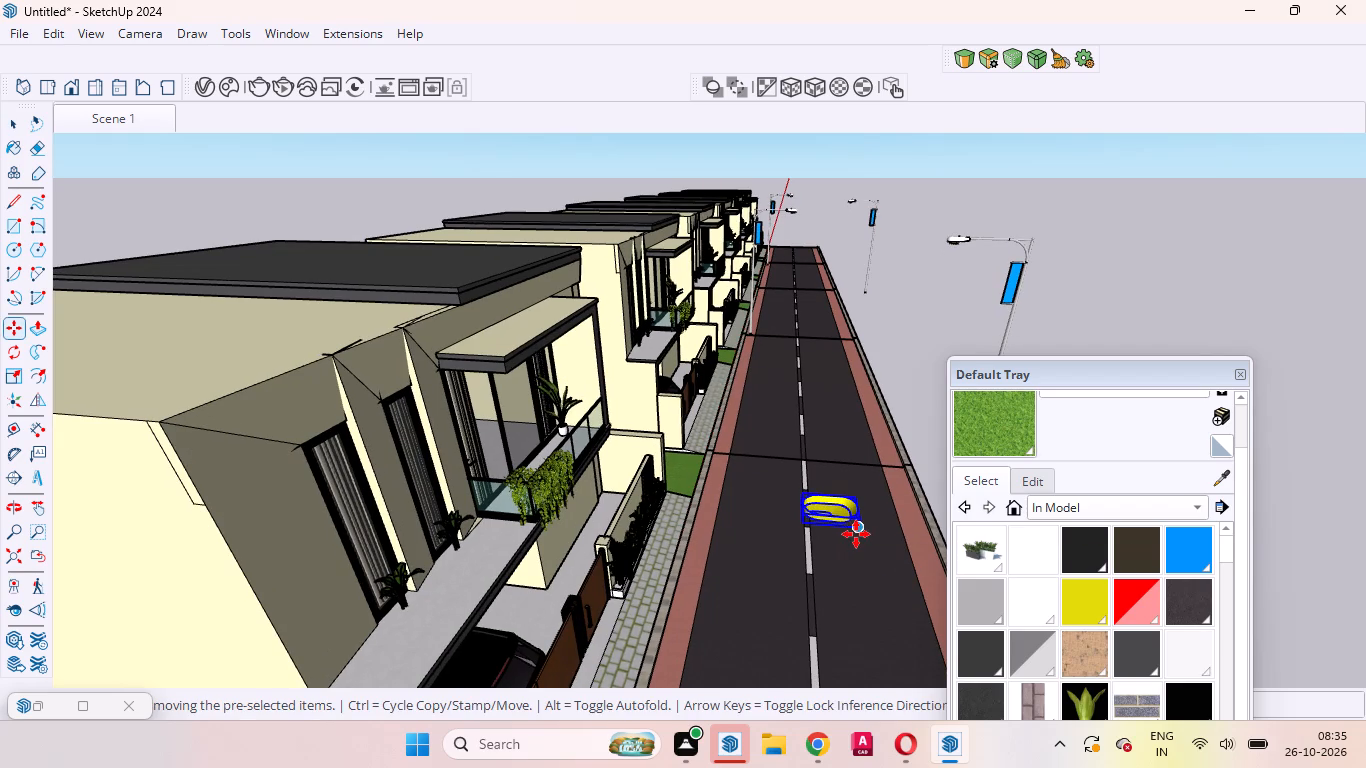
{"action": "left_click", "coordinate": [856, 534]}
{"action": "scroll", "coordinate": [815, 642], "scroll_direction": "down", "scroll_amount": 20}
{"action": "scroll", "coordinate": [815, 642], "scroll_direction": "down", "scroll_amount": 5}
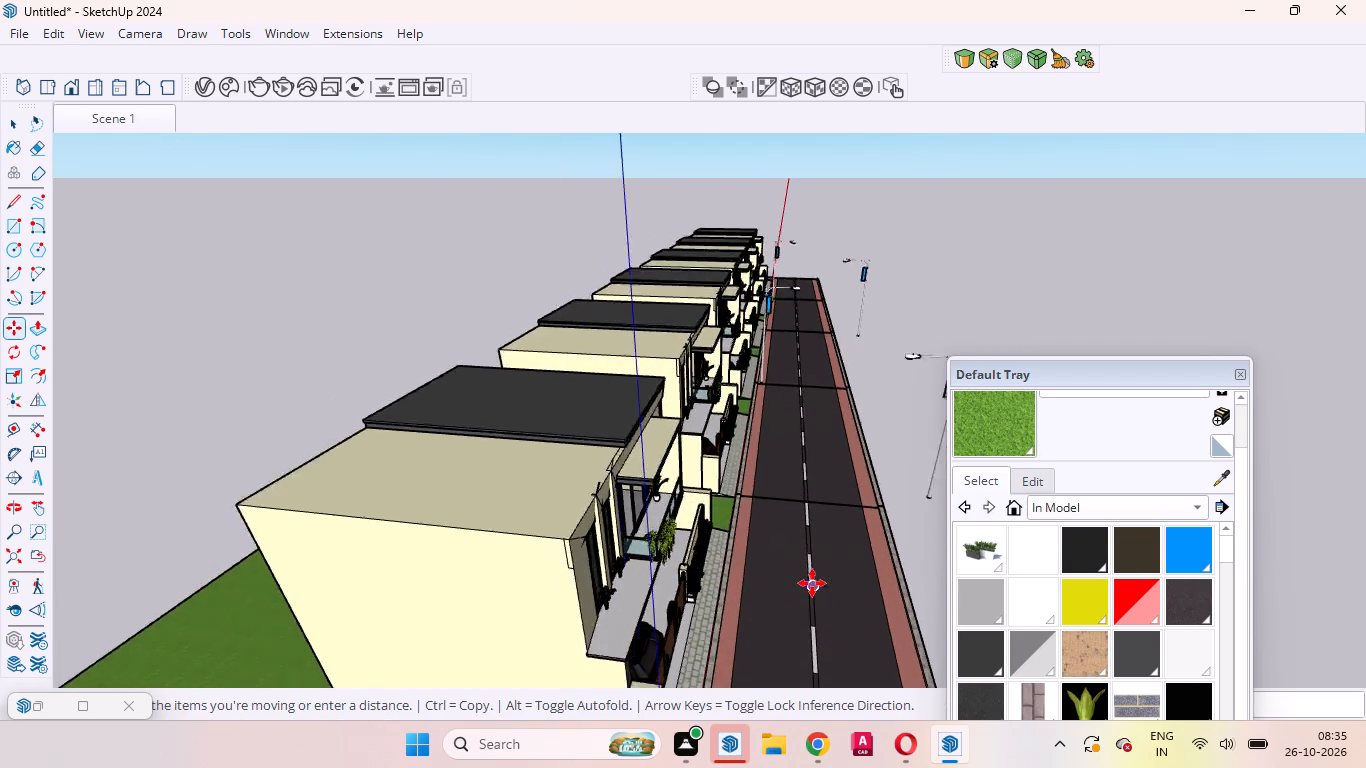
{"action": "scroll", "coordinate": [812, 583], "scroll_direction": "down", "scroll_amount": 8}
{"action": "scroll", "coordinate": [800, 649], "scroll_direction": "up", "scroll_amount": 19}
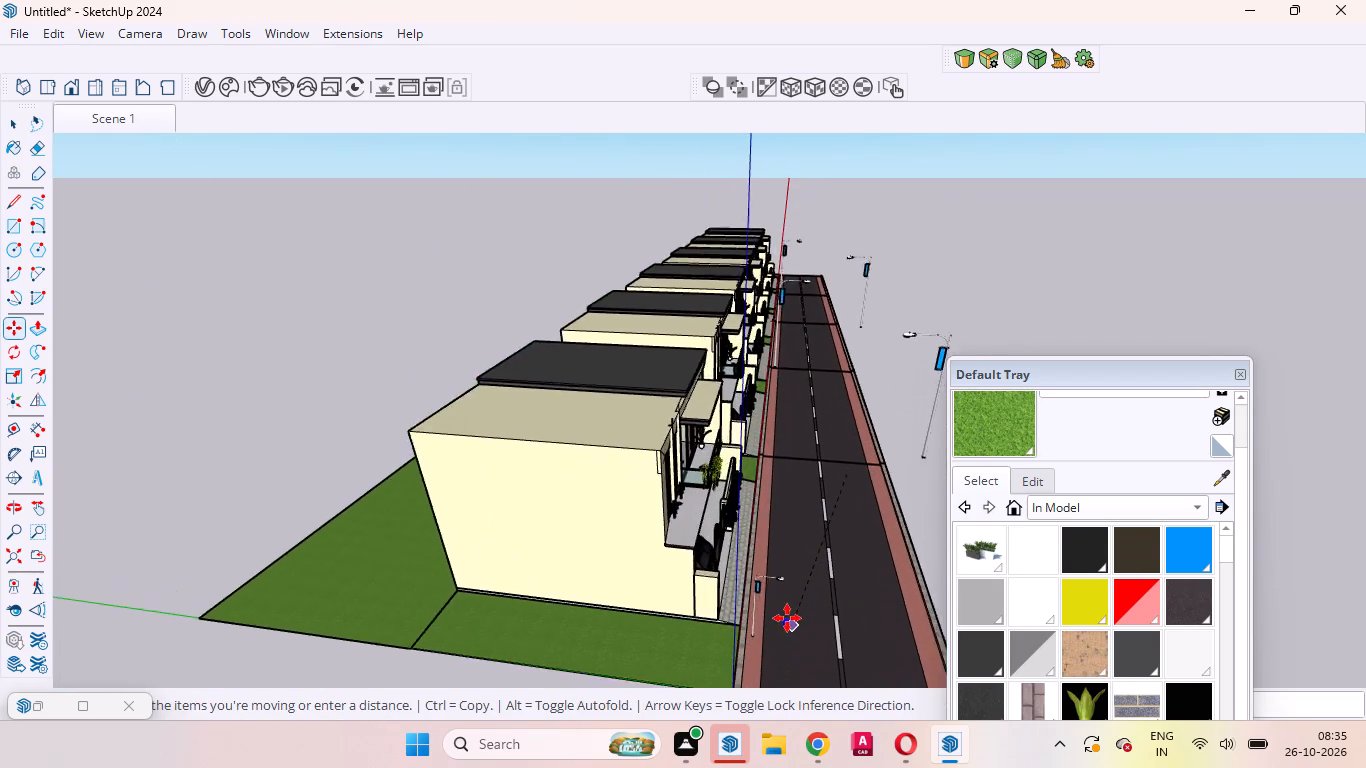
{"action": "scroll", "coordinate": [787, 618], "scroll_direction": "up", "scroll_amount": 6}
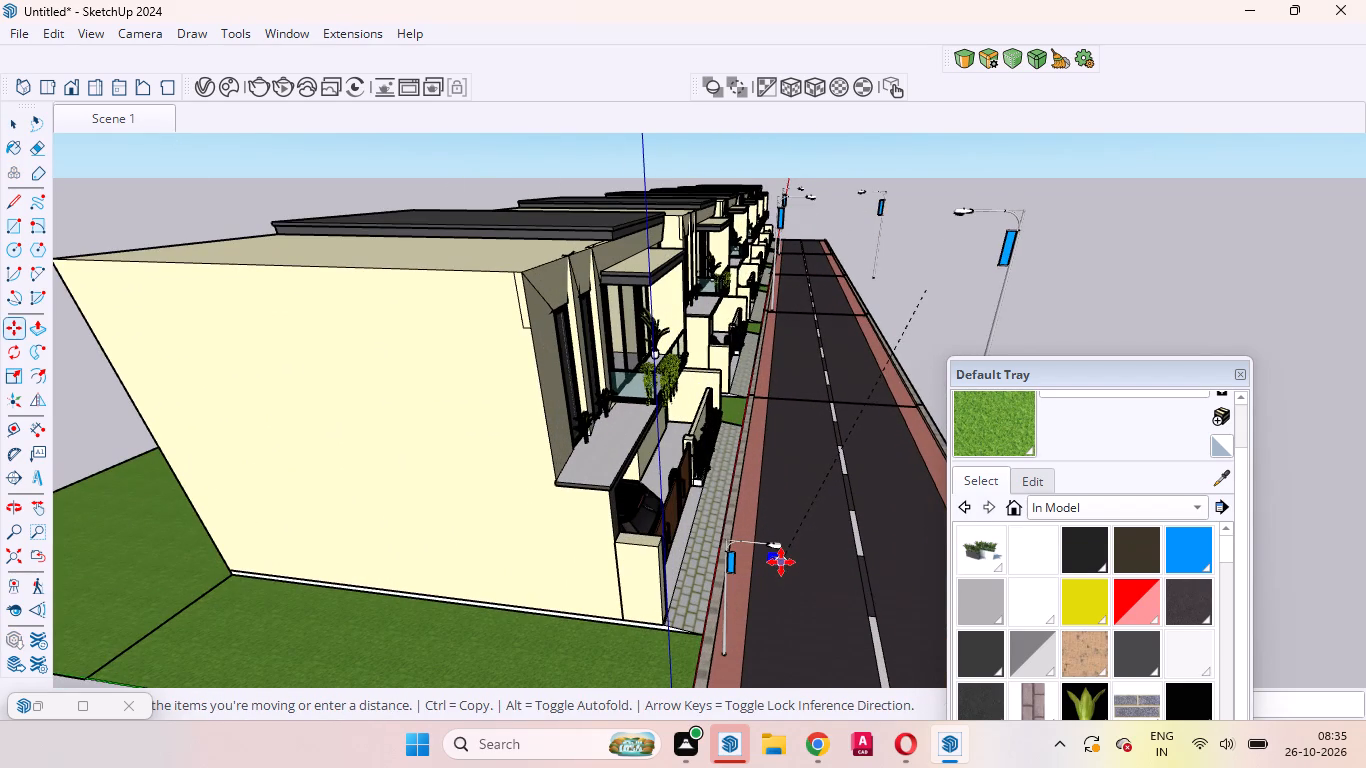
{"action": "left_click", "coordinate": [781, 562]}
Move the yellow lamp piece from in front of the first house's gate to the small street light's lamp head.
{"action": "scroll", "coordinate": [785, 556], "scroll_direction": "up", "scroll_amount": 15}
{"action": "middle_click_drag", "start_coordinate": [784, 575], "coordinate": [716, 578]}
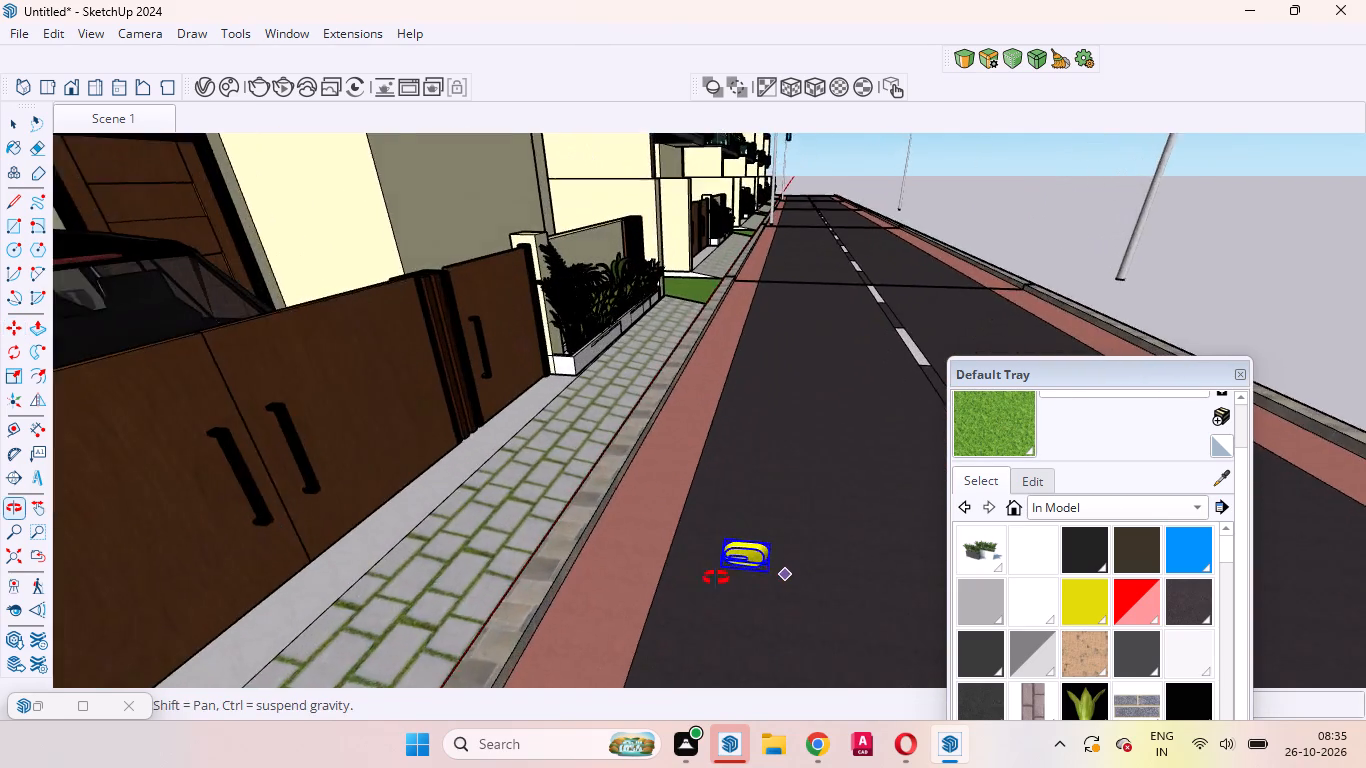
{"action": "middle_click_drag", "start_coordinate": [716, 578], "coordinate": [521, 693]}
{"action": "scroll", "coordinate": [726, 557], "scroll_direction": "up", "scroll_amount": 9}
{"action": "middle_click_drag", "start_coordinate": [718, 564], "coordinate": [657, 571]}
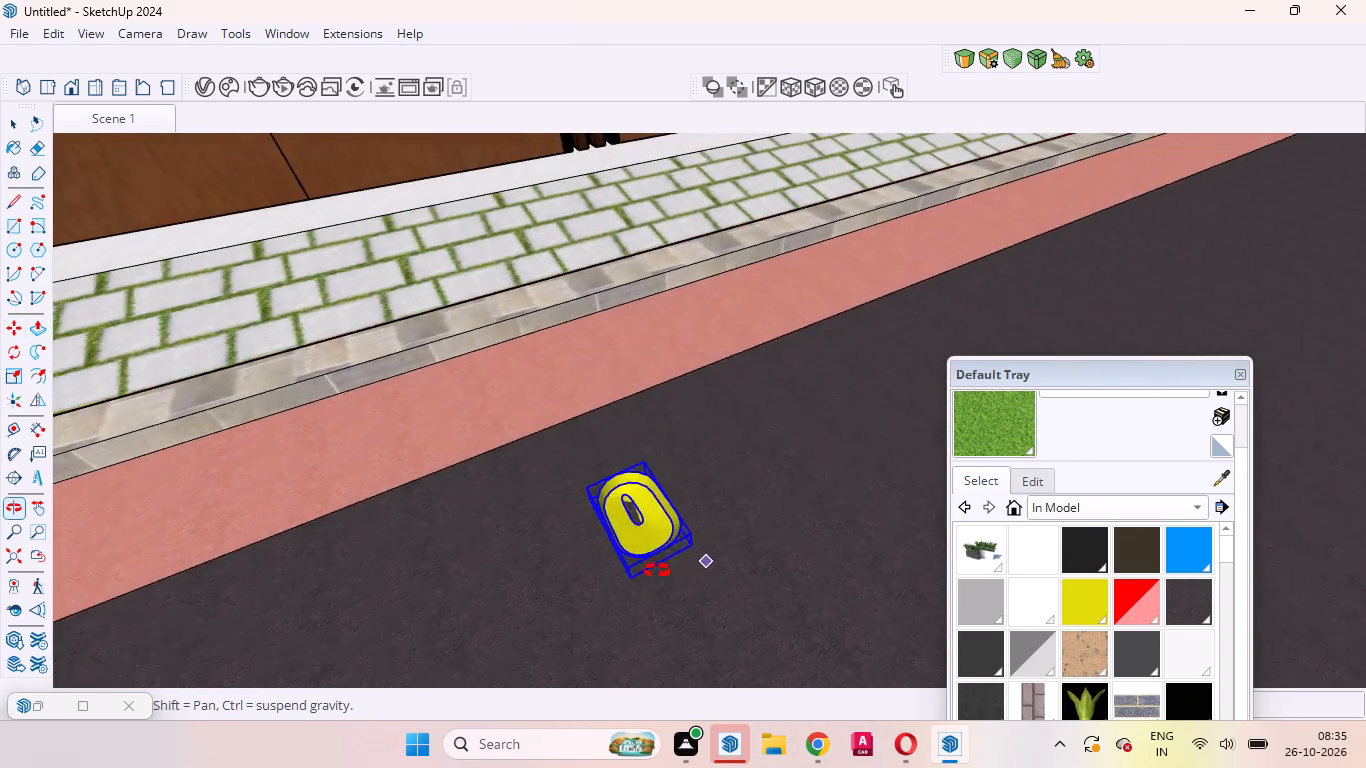
{"action": "middle_click_drag", "start_coordinate": [657, 571], "coordinate": [646, 567]}
{"action": "scroll", "coordinate": [662, 524], "scroll_direction": "up", "scroll_amount": 9}
{"action": "left_click", "coordinate": [713, 538]}
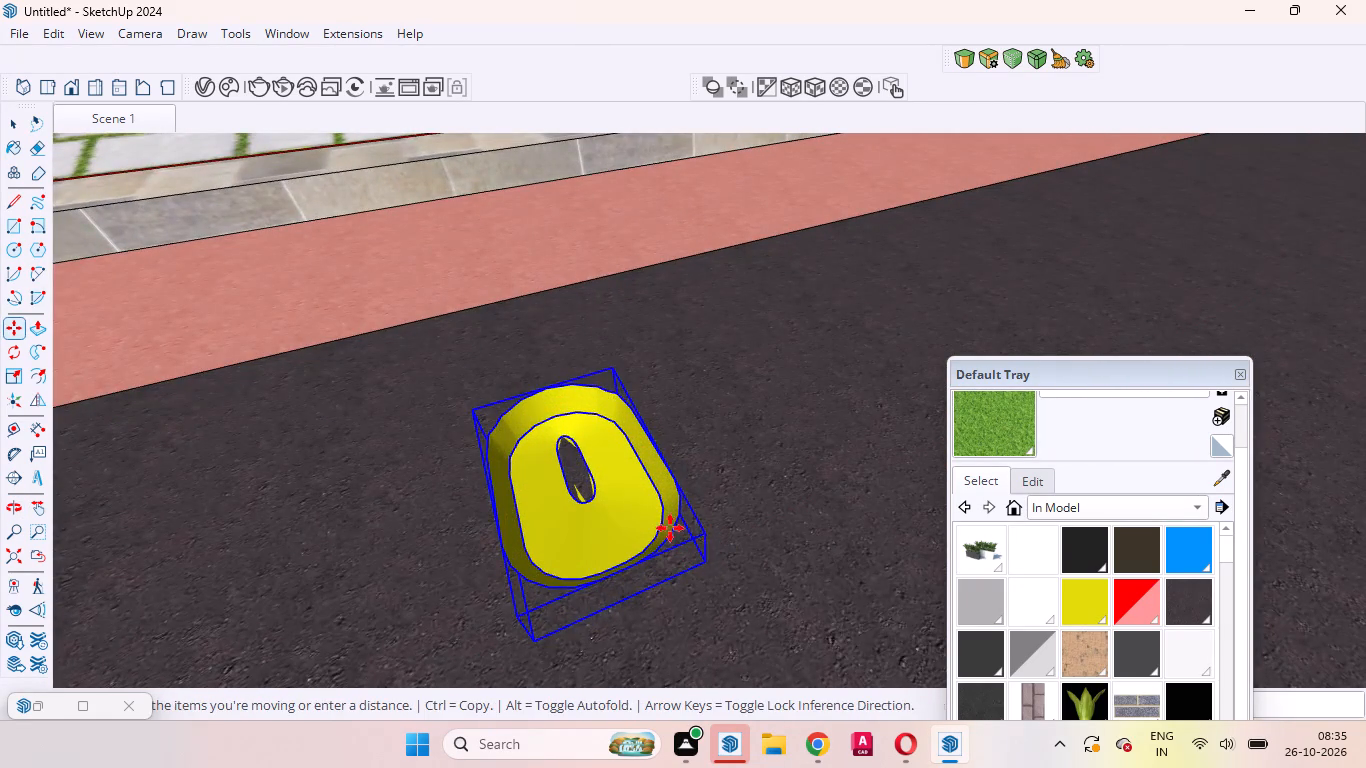
{"action": "scroll", "coordinate": [673, 509], "scroll_direction": "down", "scroll_amount": 20}
{"action": "scroll", "coordinate": [673, 509], "scroll_direction": "down", "scroll_amount": 15}
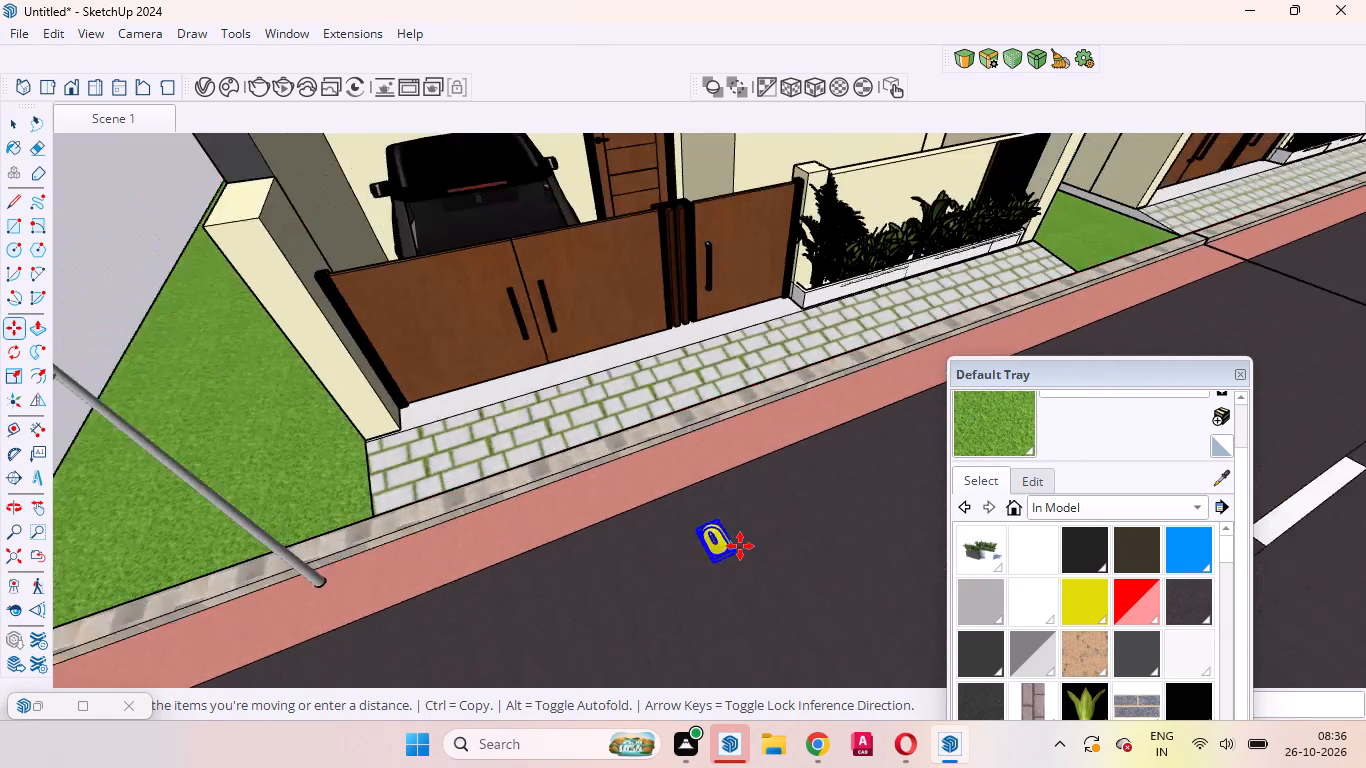
{"action": "scroll", "coordinate": [740, 546], "scroll_direction": "down", "scroll_amount": 4}
{"action": "middle_click_drag", "start_coordinate": [717, 567], "coordinate": [660, 479]}
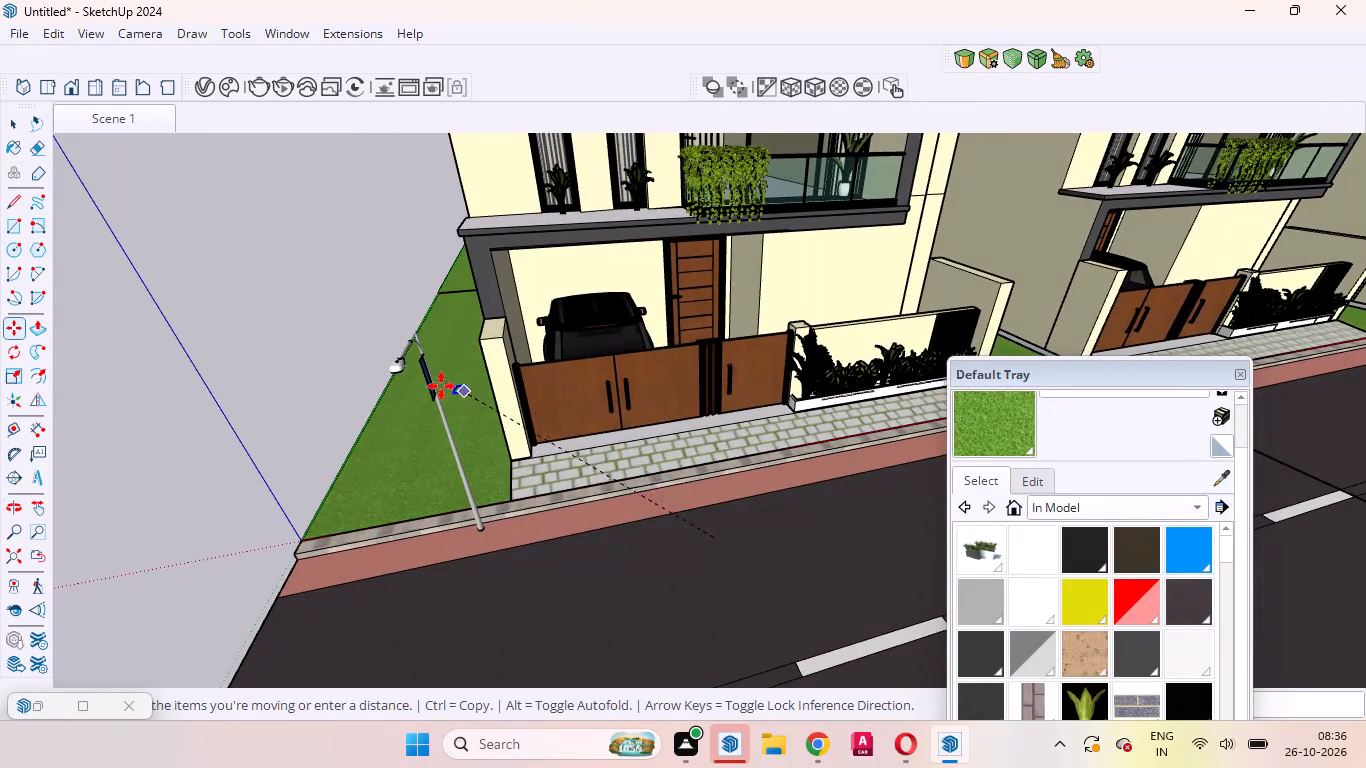
{"action": "scroll", "coordinate": [439, 386], "scroll_direction": "up", "scroll_amount": 7}
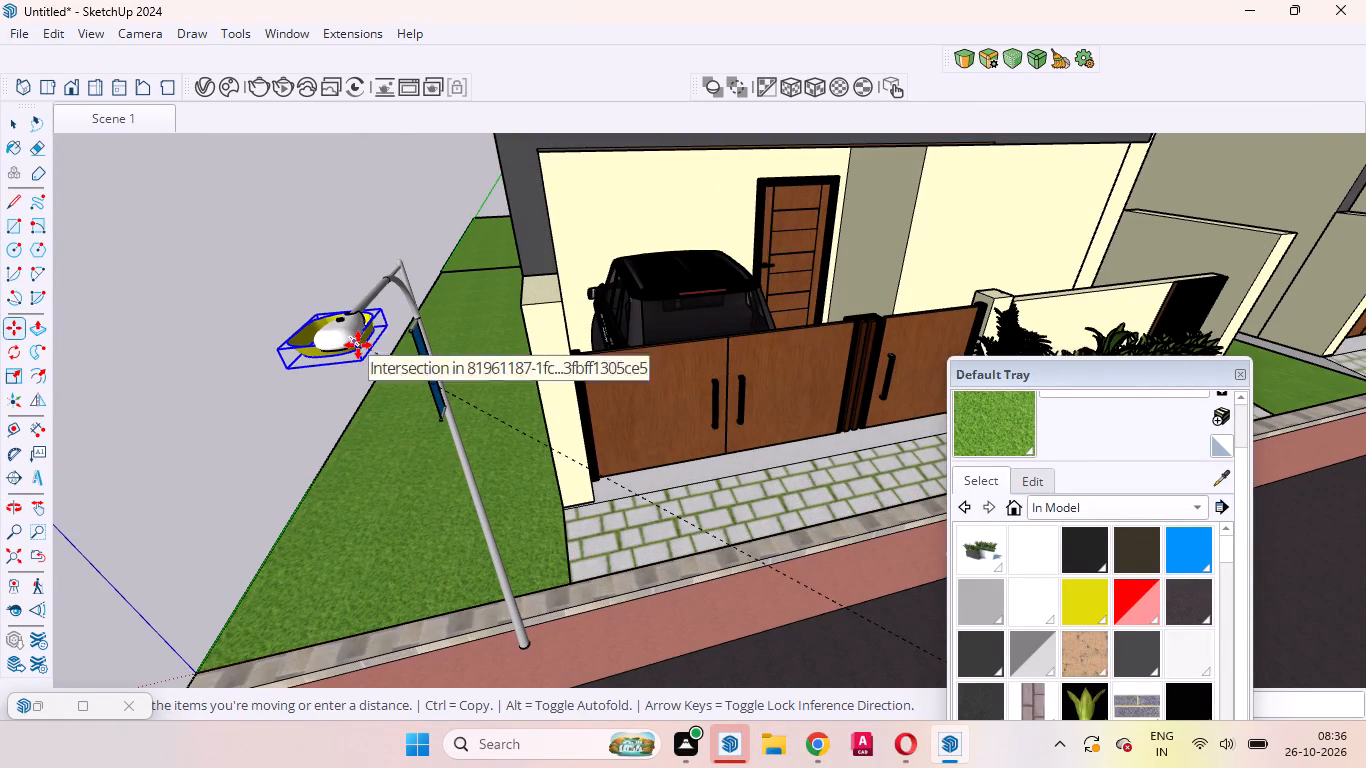
{"action": "left_click", "coordinate": [362, 348]}
Shift the yellow lamp piece along the red axis and then upward to sit against the underside of the white lamp head.
{"action": "scroll", "coordinate": [358, 335], "scroll_direction": "up", "scroll_amount": 7}
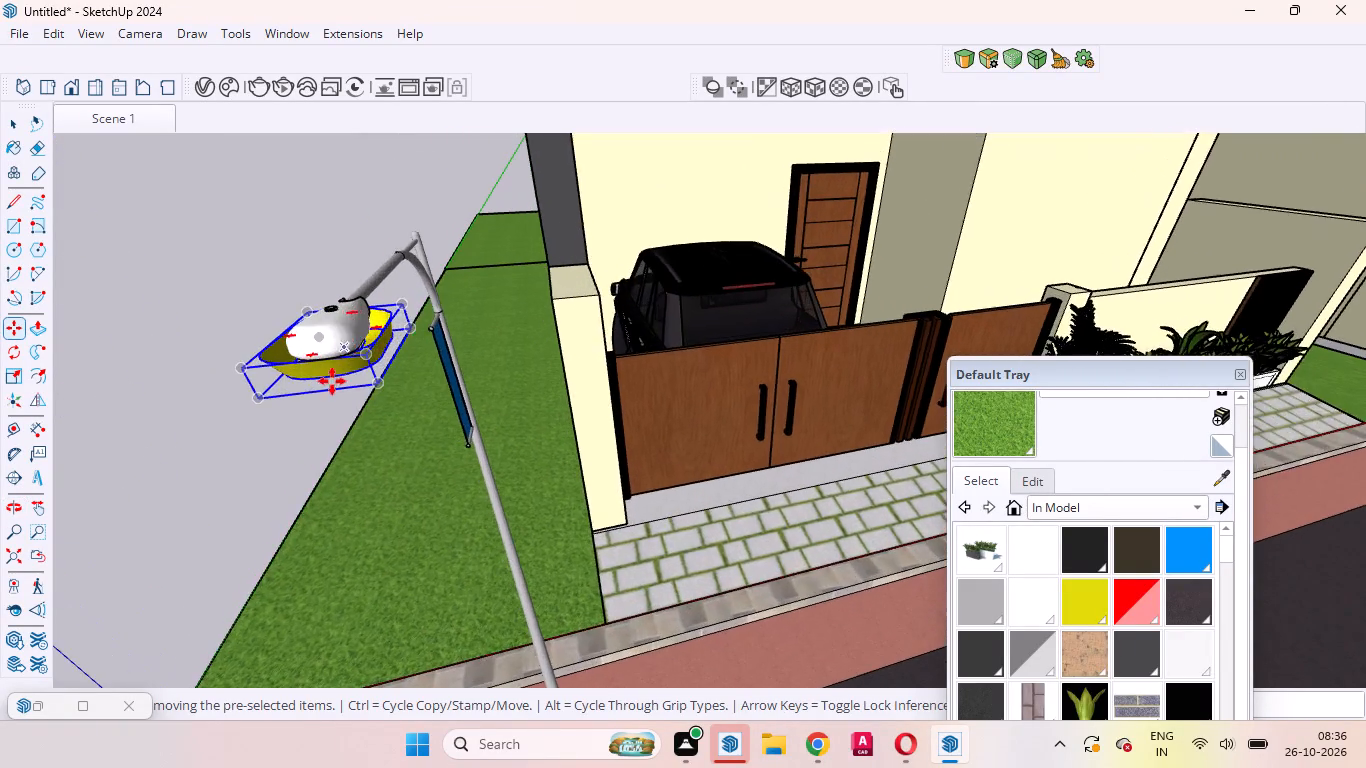
{"action": "scroll", "coordinate": [332, 381], "scroll_direction": "up", "scroll_amount": 3}
{"action": "scroll", "coordinate": [381, 393], "scroll_direction": "down", "scroll_amount": 4}
{"action": "middle_click_drag", "start_coordinate": [416, 409], "coordinate": [620, 464]}
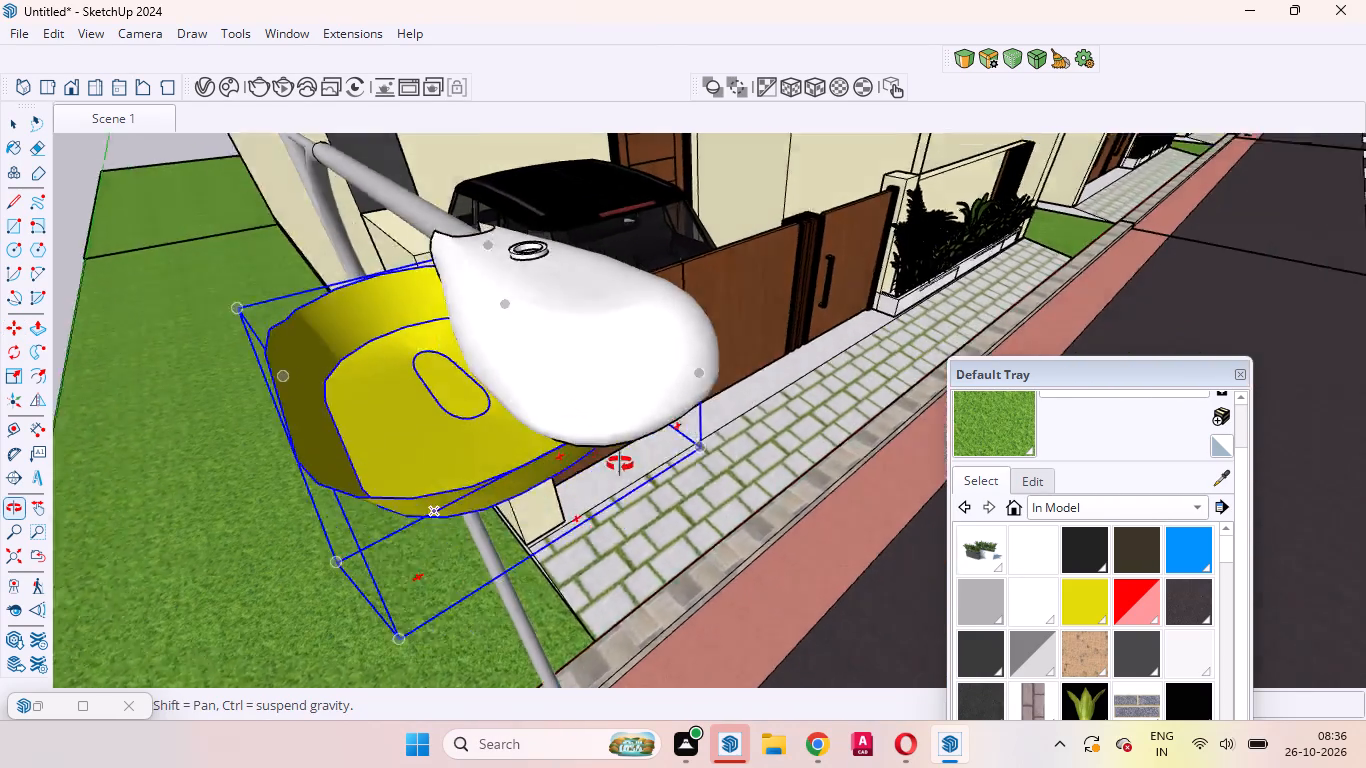
{"action": "middle_click_drag", "start_coordinate": [620, 464], "coordinate": [627, 466]}
{"action": "scroll", "coordinate": [630, 466], "scroll_direction": "up", "scroll_amount": 1}
{"action": "left_click", "coordinate": [350, 646]}
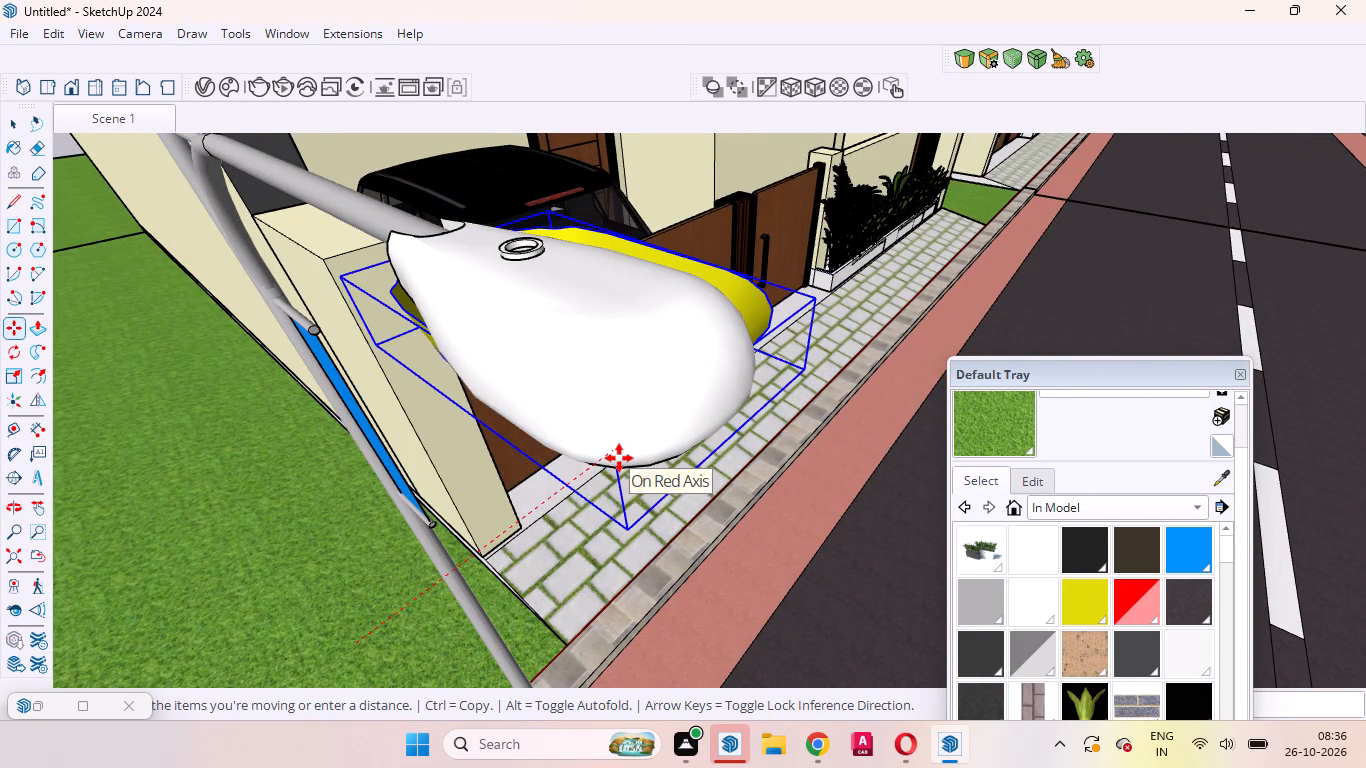
{"action": "left_click", "coordinate": [618, 457]}
{"action": "middle_click_drag", "start_coordinate": [637, 468], "coordinate": [509, 275]}
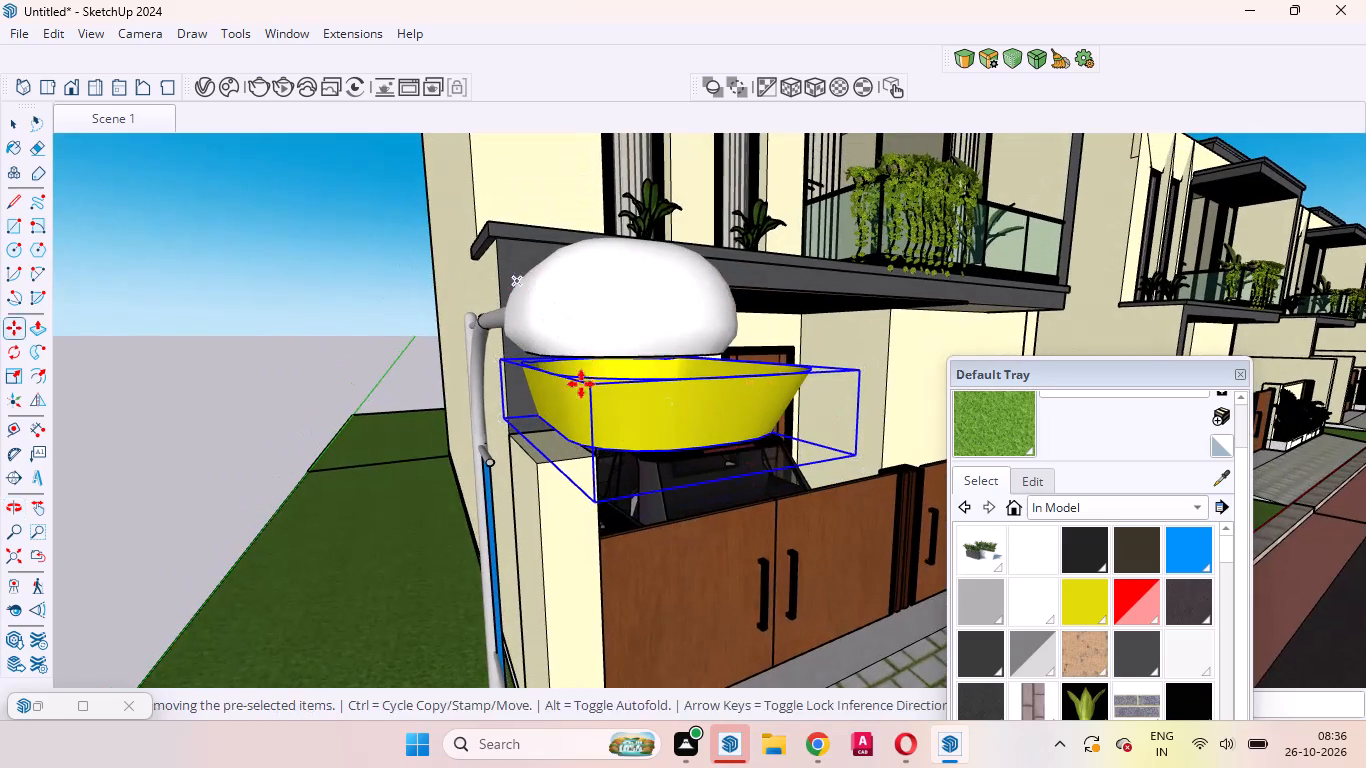
{"action": "left_click", "coordinate": [591, 396]}
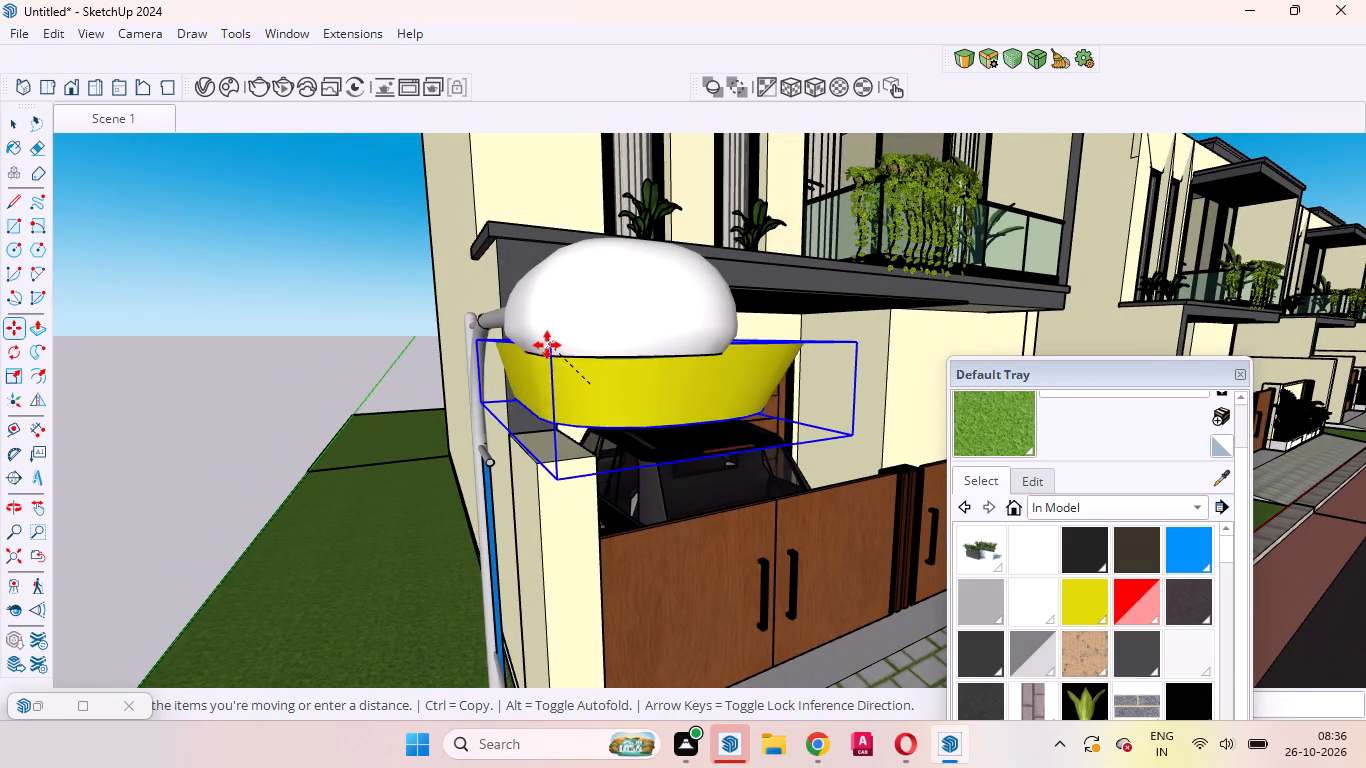
{"action": "left_click", "coordinate": [525, 327]}
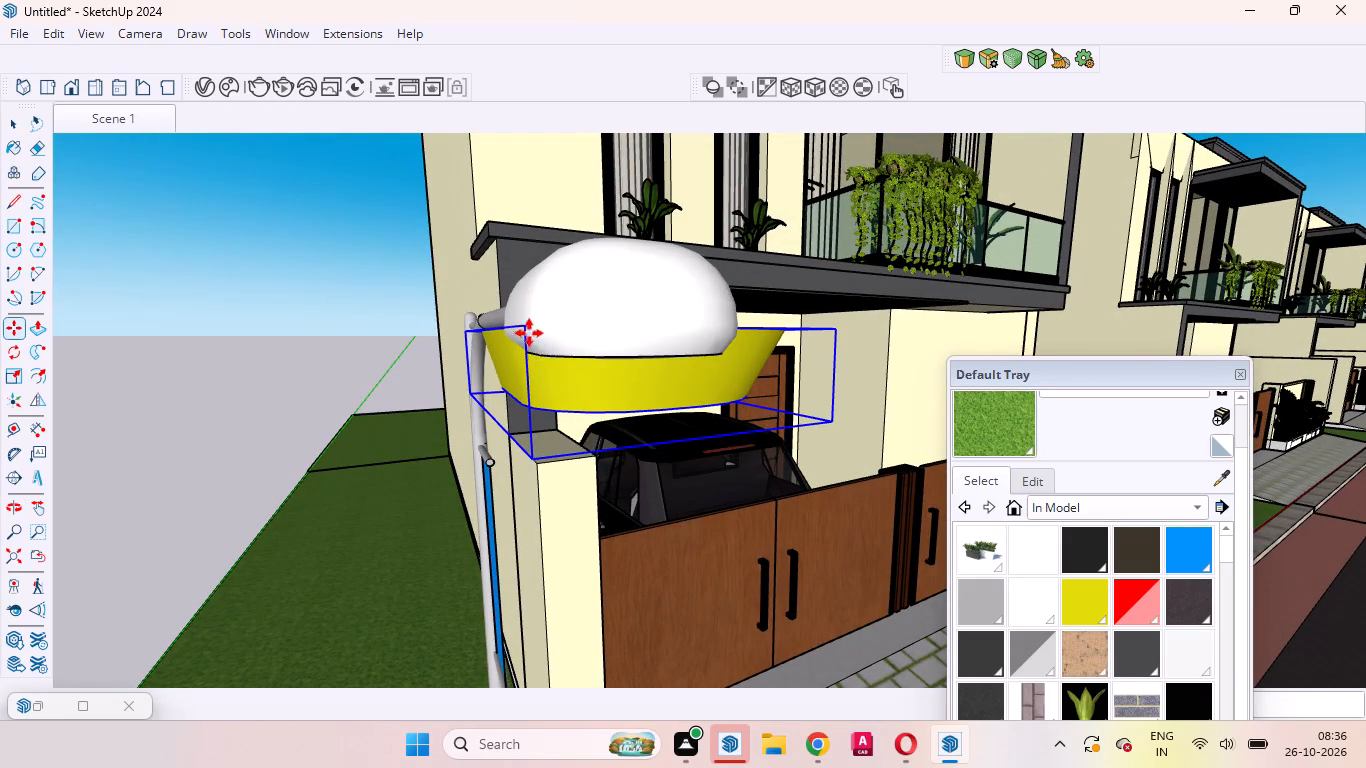
Nudge the yellow lamp piece outward over the road to line it up with the white lamp head.
{"action": "middle_click_drag", "start_coordinate": [532, 378], "coordinate": [919, 560]}
{"action": "scroll", "coordinate": [919, 560], "scroll_direction": "up", "scroll_amount": 1}
{"action": "scroll", "coordinate": [835, 531], "scroll_direction": "down", "scroll_amount": 2}
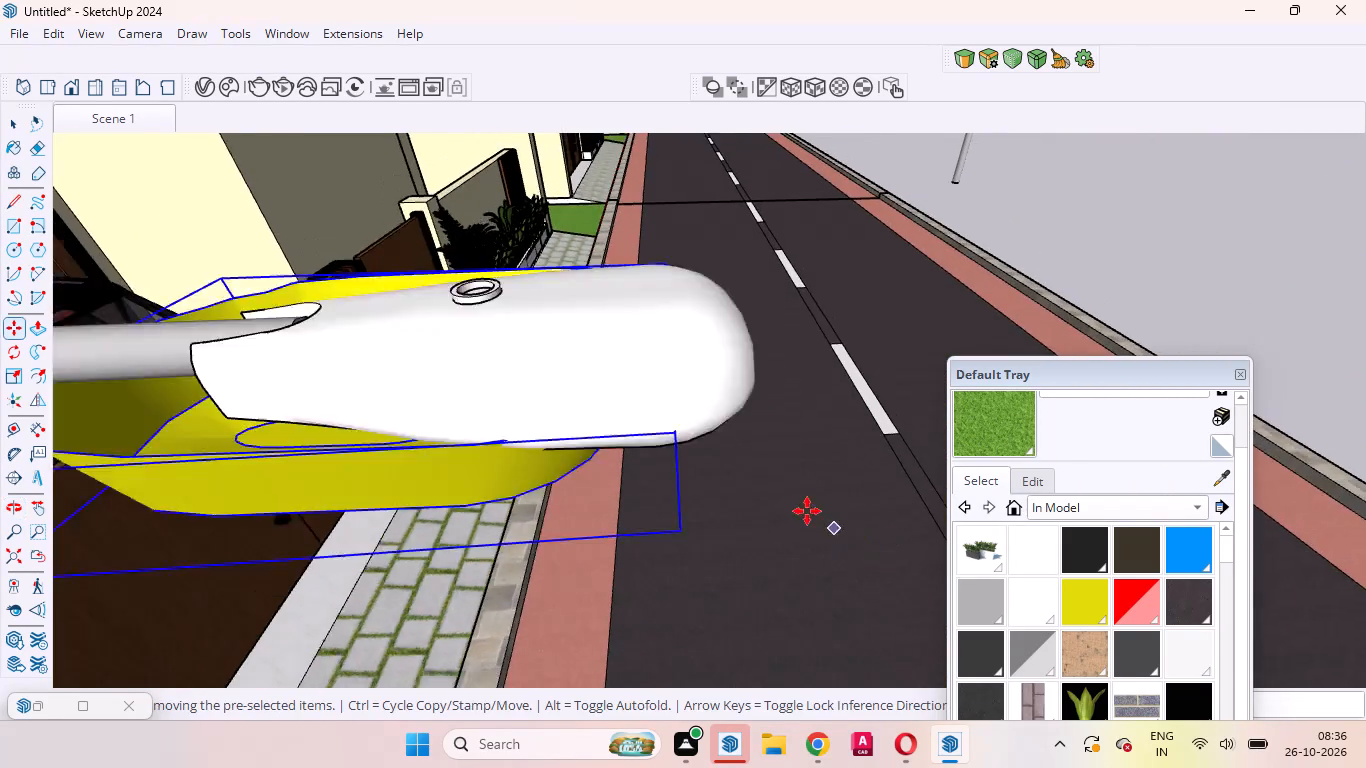
{"action": "scroll", "coordinate": [807, 511], "scroll_direction": "down", "scroll_amount": 4}
{"action": "scroll", "coordinate": [750, 507], "scroll_direction": "up", "scroll_amount": 7}
{"action": "scroll", "coordinate": [769, 506], "scroll_direction": "down", "scroll_amount": 7}
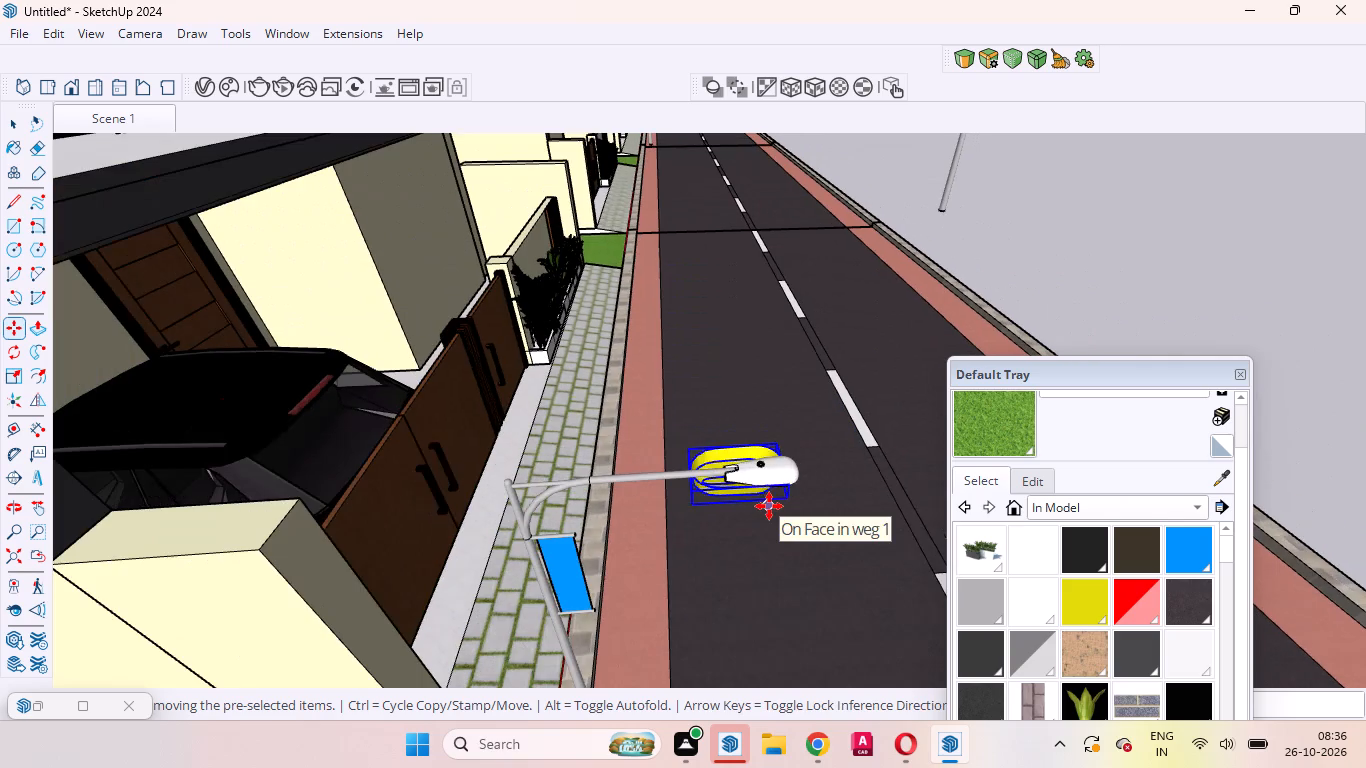
{"action": "left_click", "coordinate": [733, 484]}
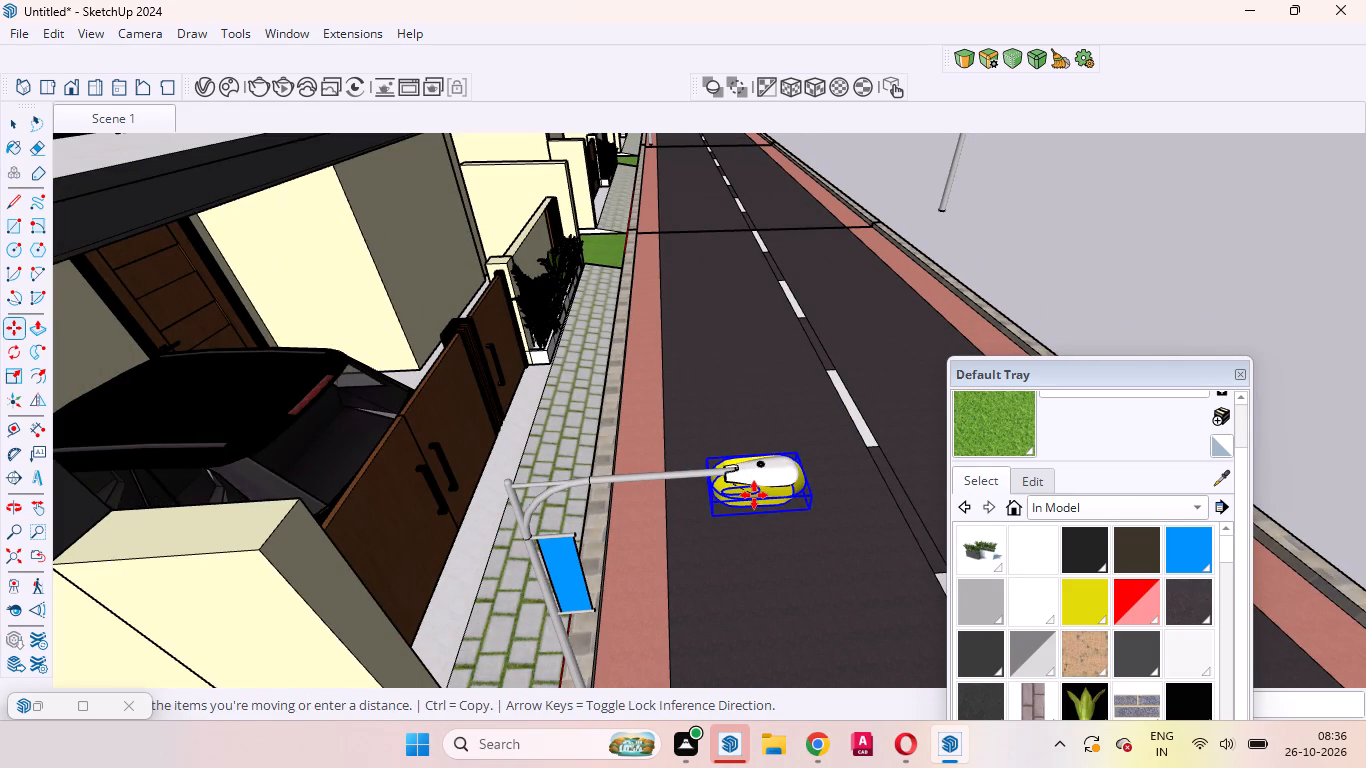
{"action": "left_click", "coordinate": [754, 495]}
Scale the yellow lamp piece down uniformly to roughly the size of the white lamp head.
{"action": "middle_click_drag", "start_coordinate": [767, 517], "coordinate": [731, 542]}
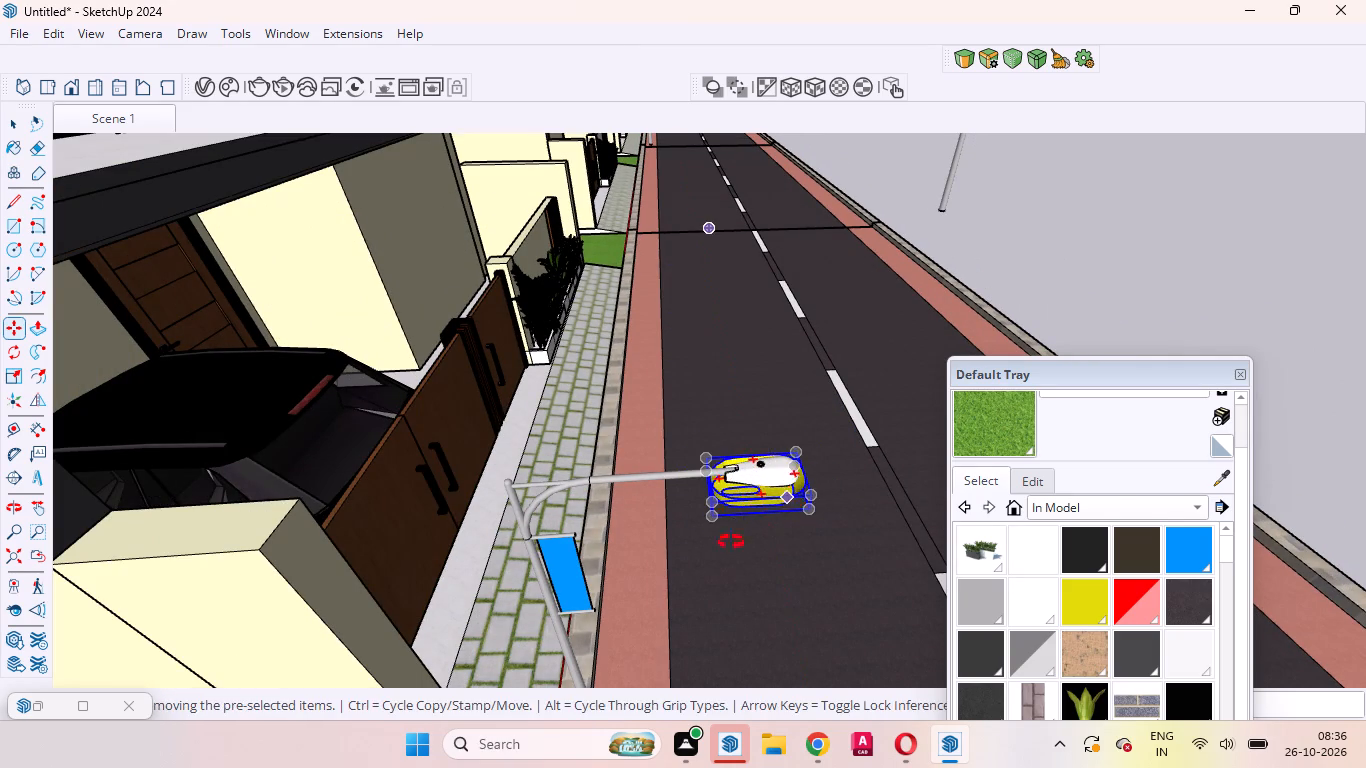
{"action": "middle_click_drag", "start_coordinate": [731, 542], "coordinate": [497, 555]}
{"action": "scroll", "coordinate": [499, 501], "scroll_direction": "up", "scroll_amount": 4}
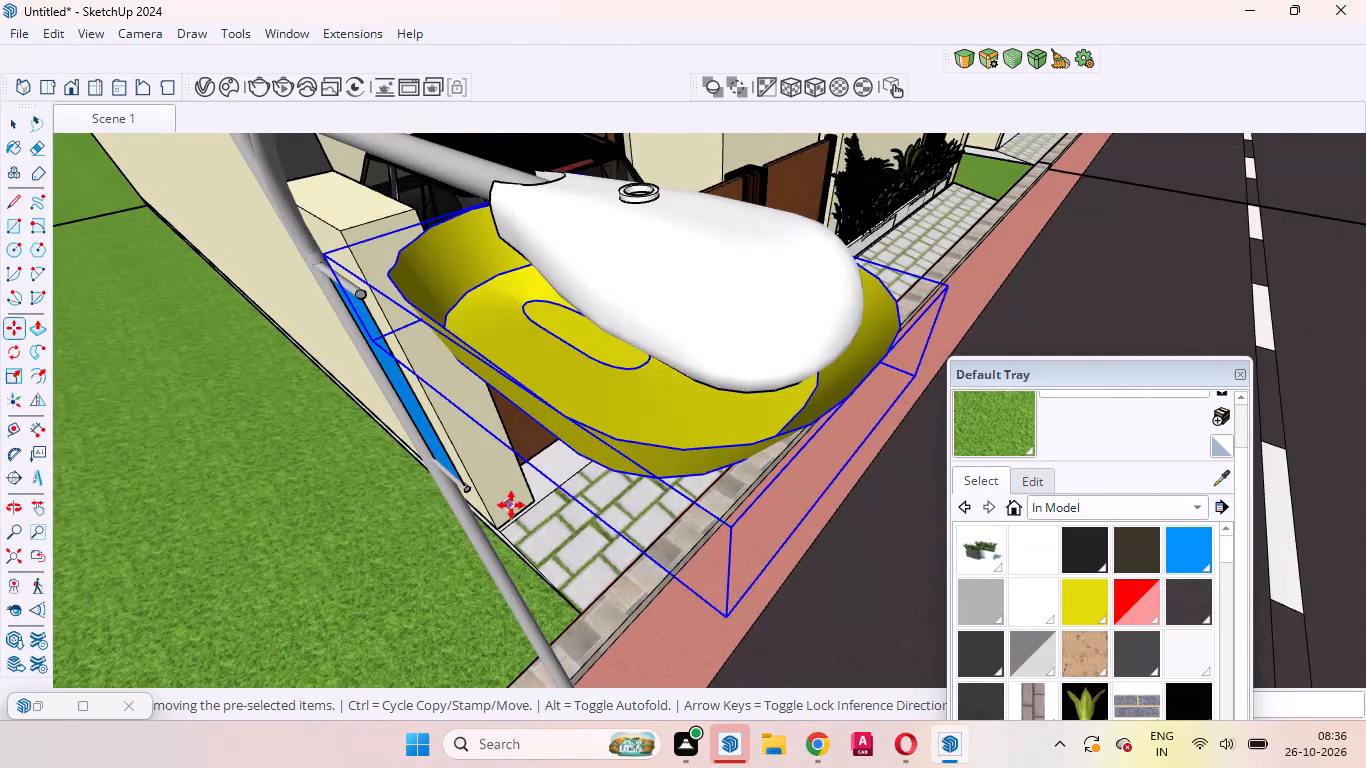
{"action": "scroll", "coordinate": [545, 505], "scroll_direction": "down", "scroll_amount": 2}
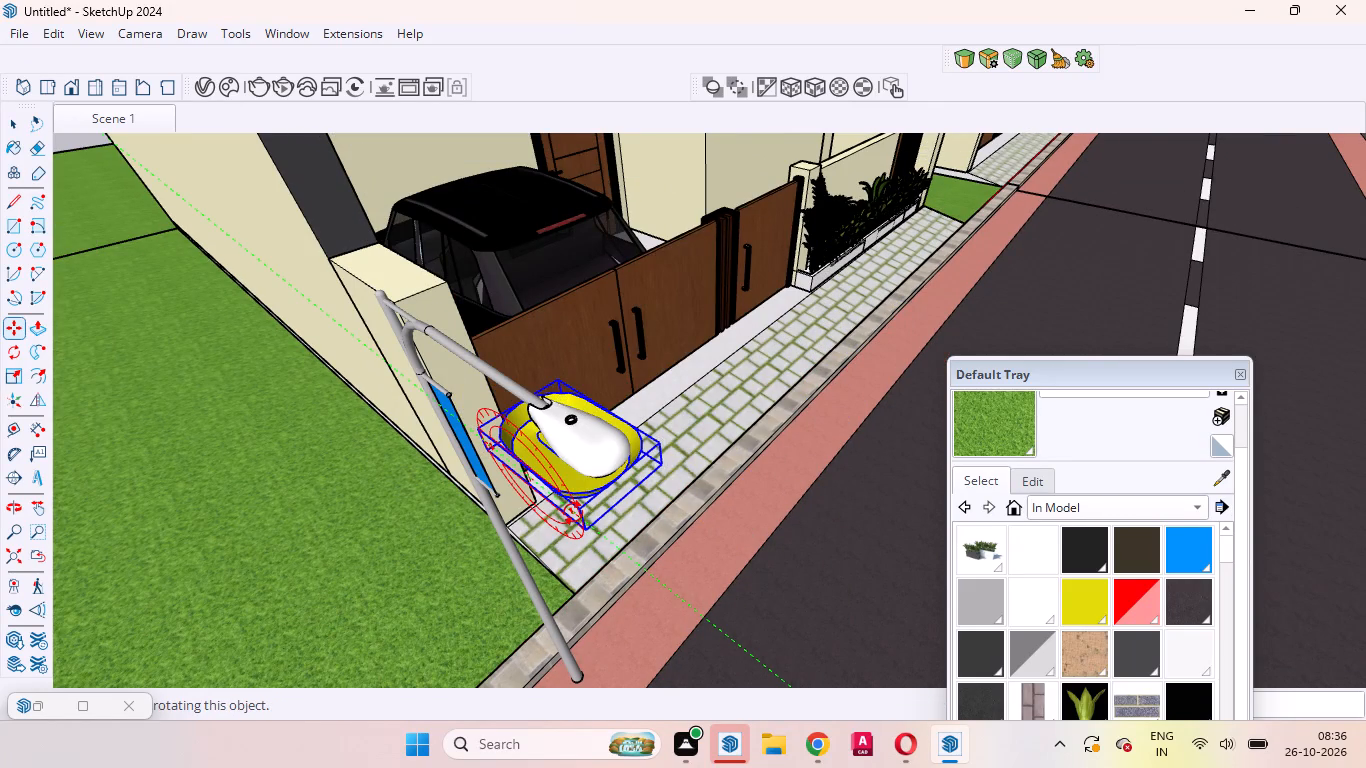
{"action": "key", "text": "s"}
{"action": "left_click_drag", "start_coordinate": [563, 380], "coordinate": [564, 401]}
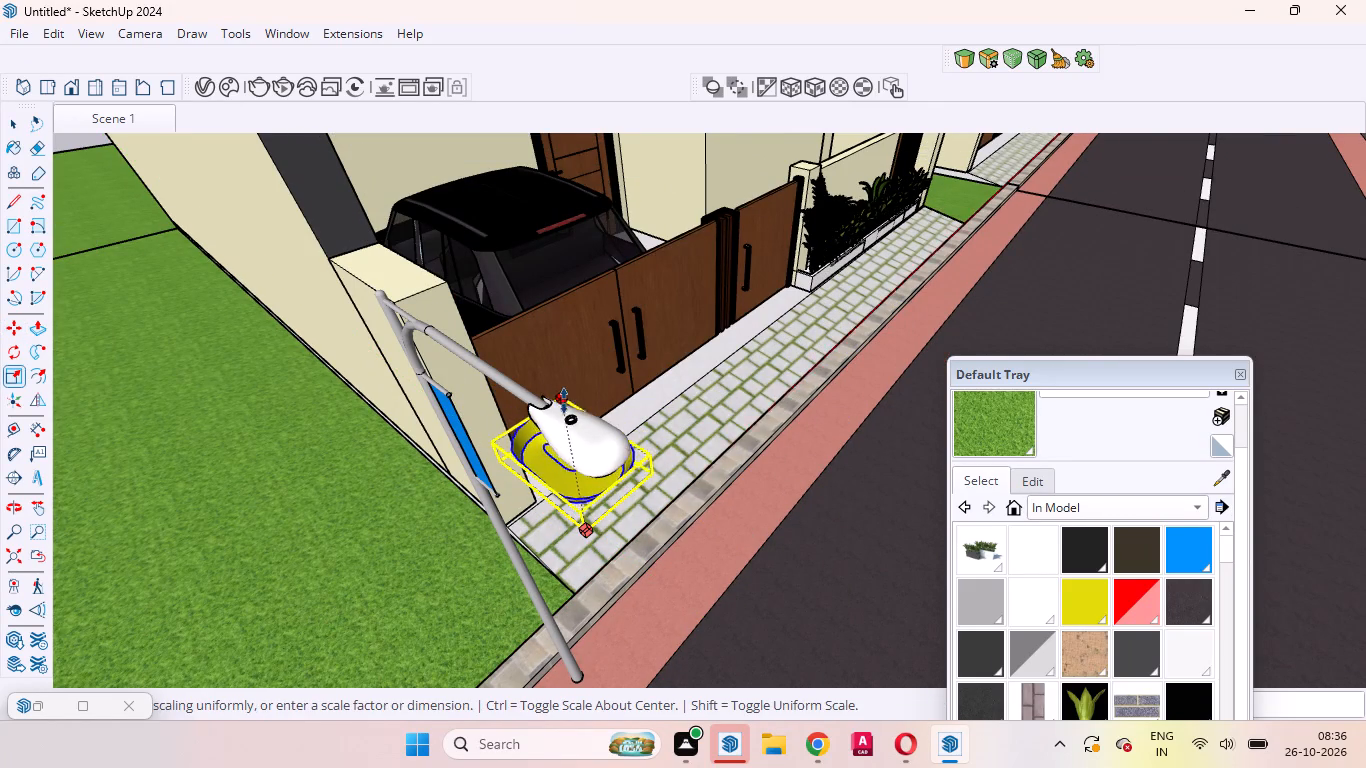
{"action": "left_click_drag", "start_coordinate": [564, 401], "coordinate": [576, 443]}
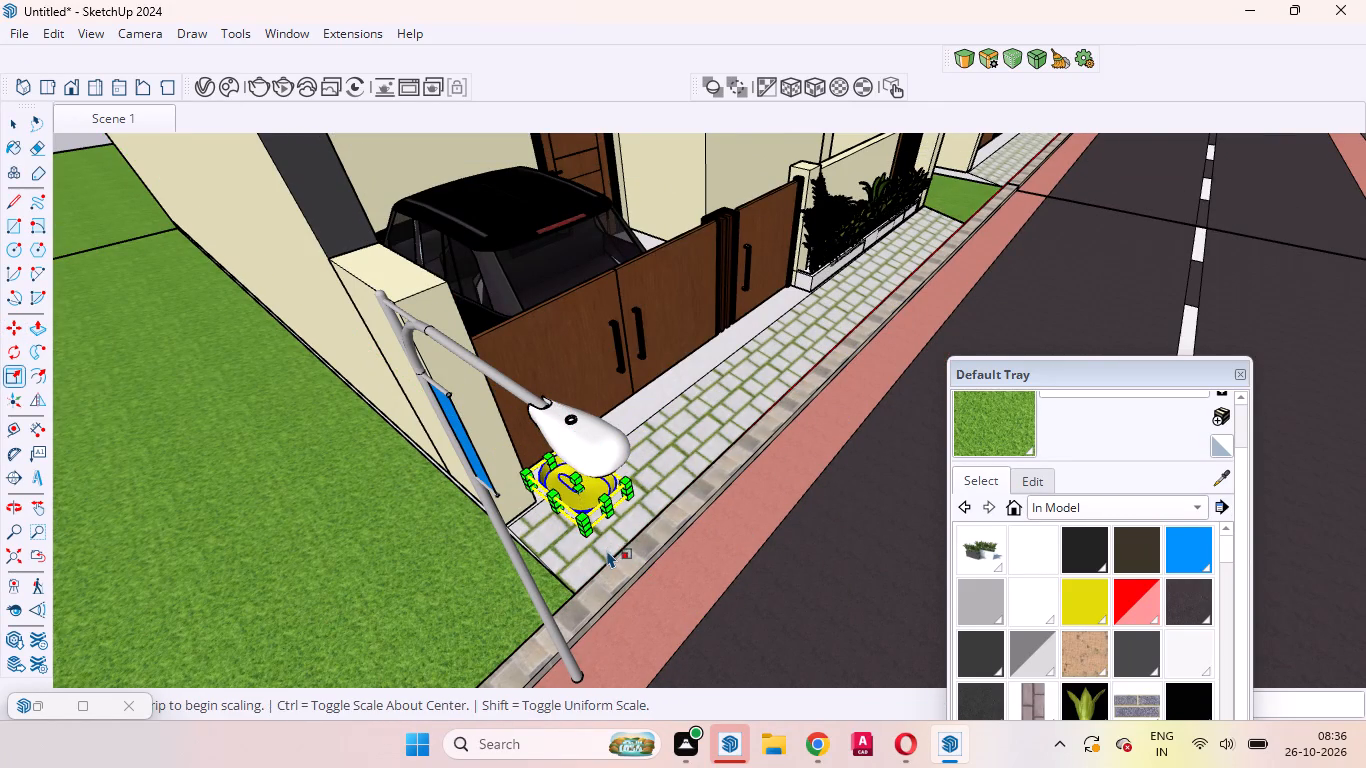
{"action": "key", "text": "space"}
Move the scaled yellow lamp piece up to the white lamp head of the first street light.
{"action": "key", "text": "m"}
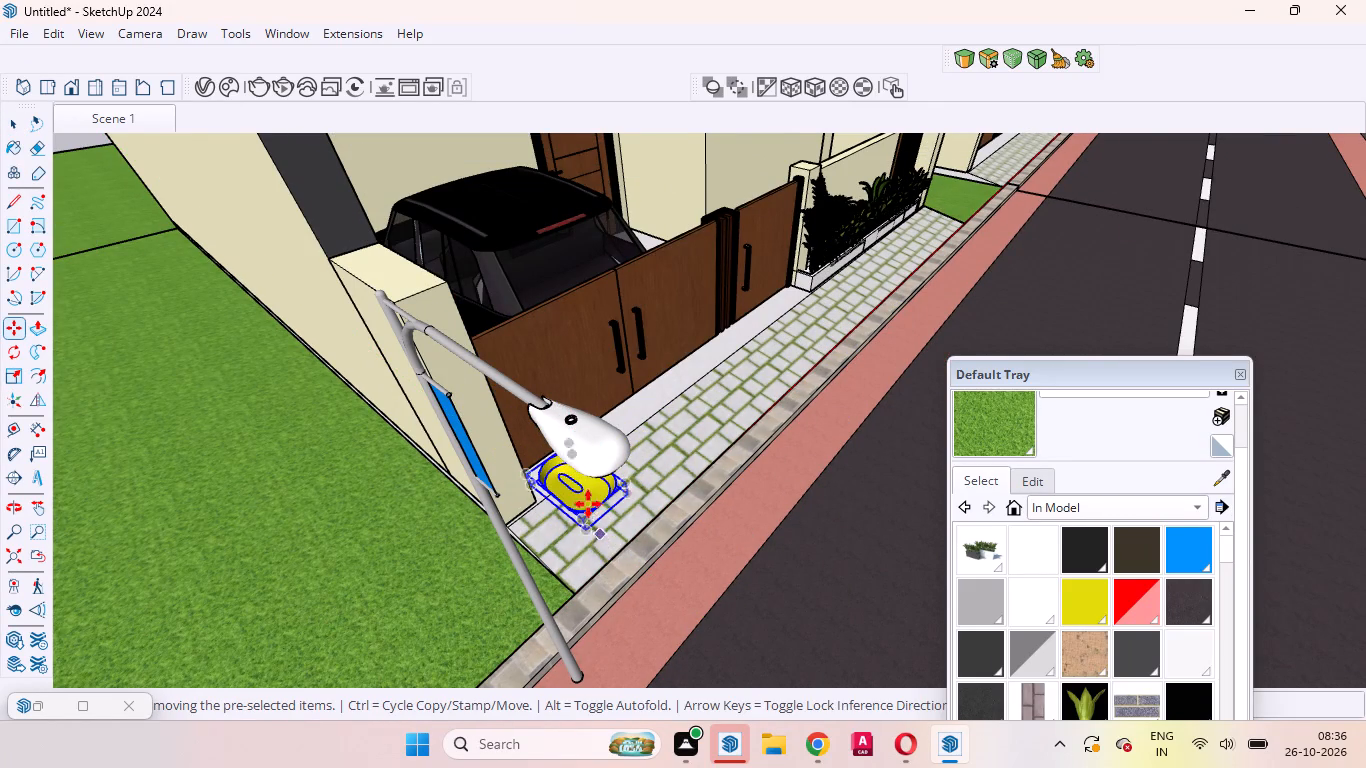
{"action": "scroll", "coordinate": [588, 503], "scroll_direction": "up", "scroll_amount": 4}
{"action": "left_click", "coordinate": [586, 507]}
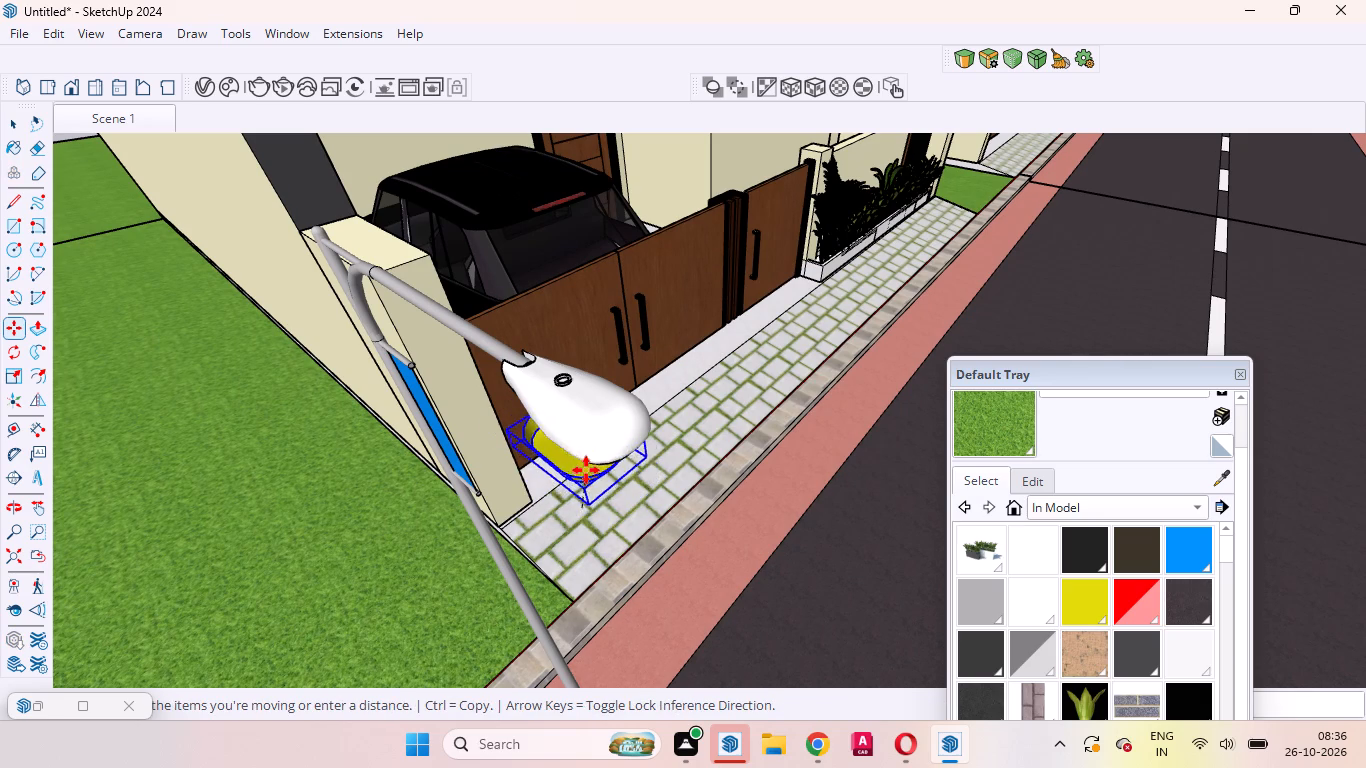
{"action": "left_click", "coordinate": [585, 458]}
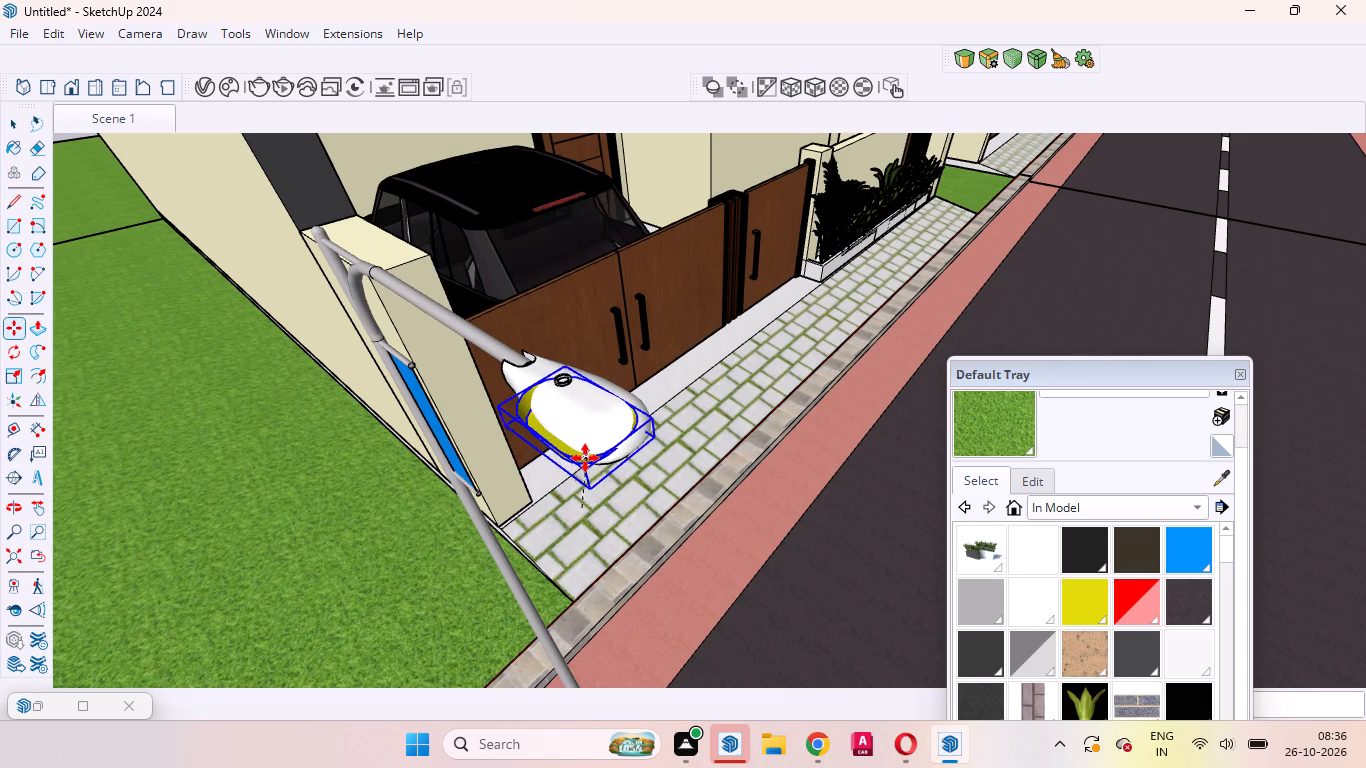
Examine from low angles how the yellow lamp piece sits against the first street light's lamp head.
{"action": "middle_click_drag", "start_coordinate": [586, 505], "coordinate": [651, 391]}
{"action": "scroll", "coordinate": [662, 541], "scroll_direction": "down", "scroll_amount": 4}
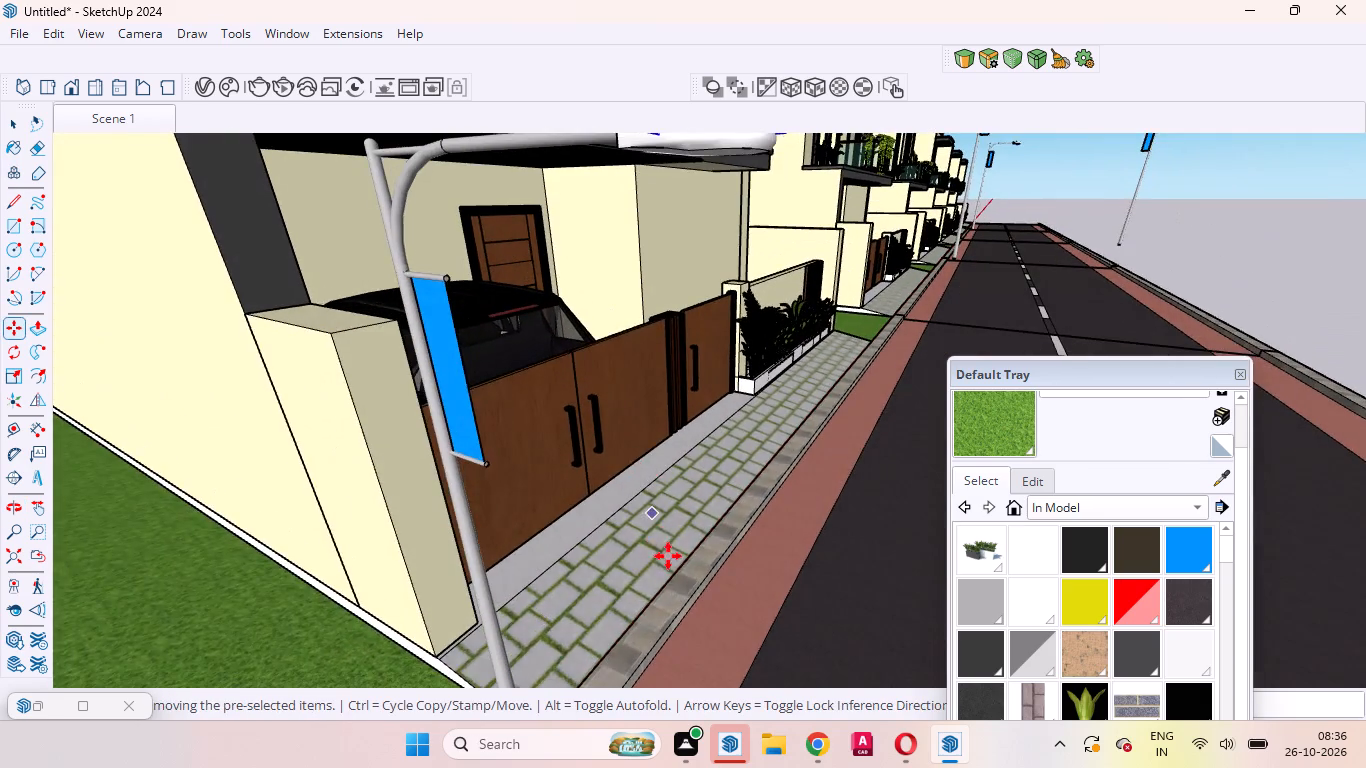
{"action": "scroll", "coordinate": [668, 556], "scroll_direction": "down", "scroll_amount": 5}
{"action": "scroll", "coordinate": [664, 432], "scroll_direction": "up", "scroll_amount": 9}
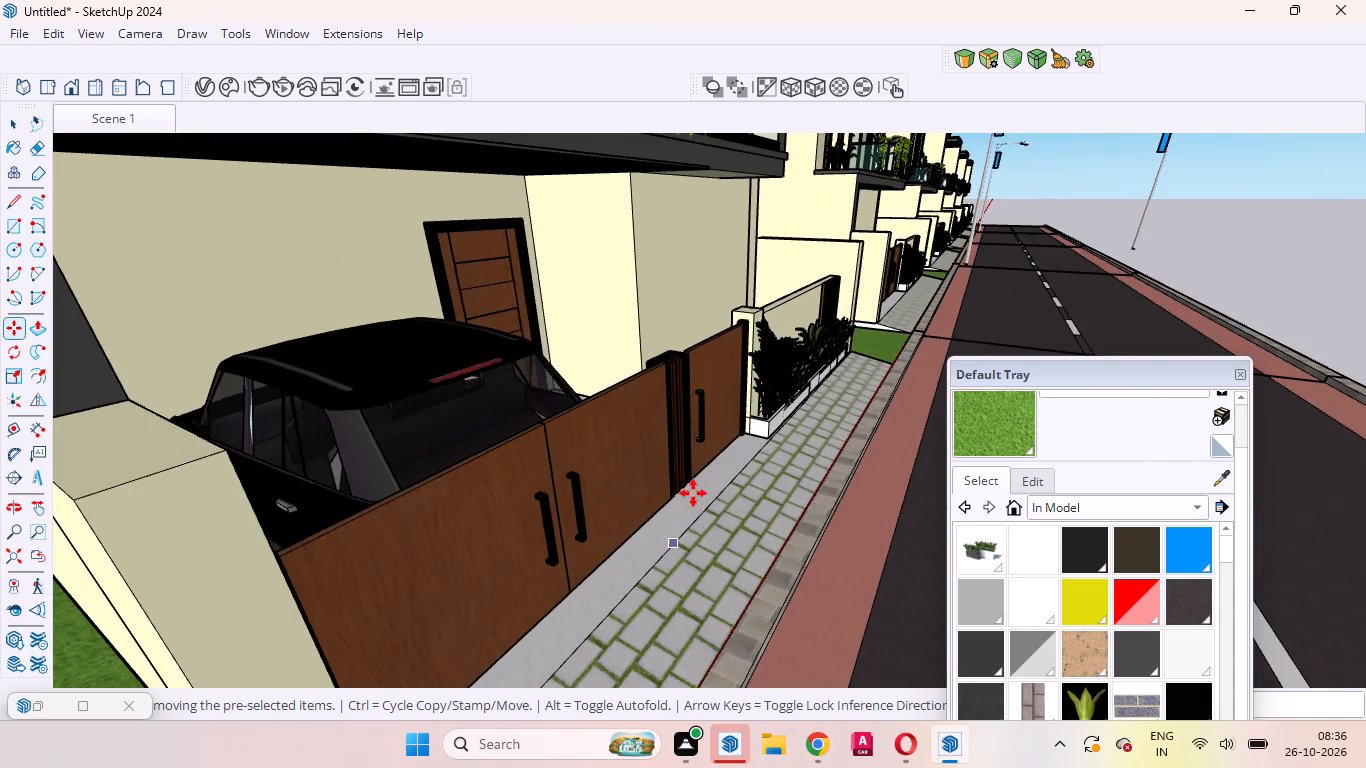
{"action": "scroll", "coordinate": [694, 488], "scroll_direction": "down", "scroll_amount": 4}
{"action": "middle_click_drag", "start_coordinate": [729, 568], "coordinate": [757, 376]}
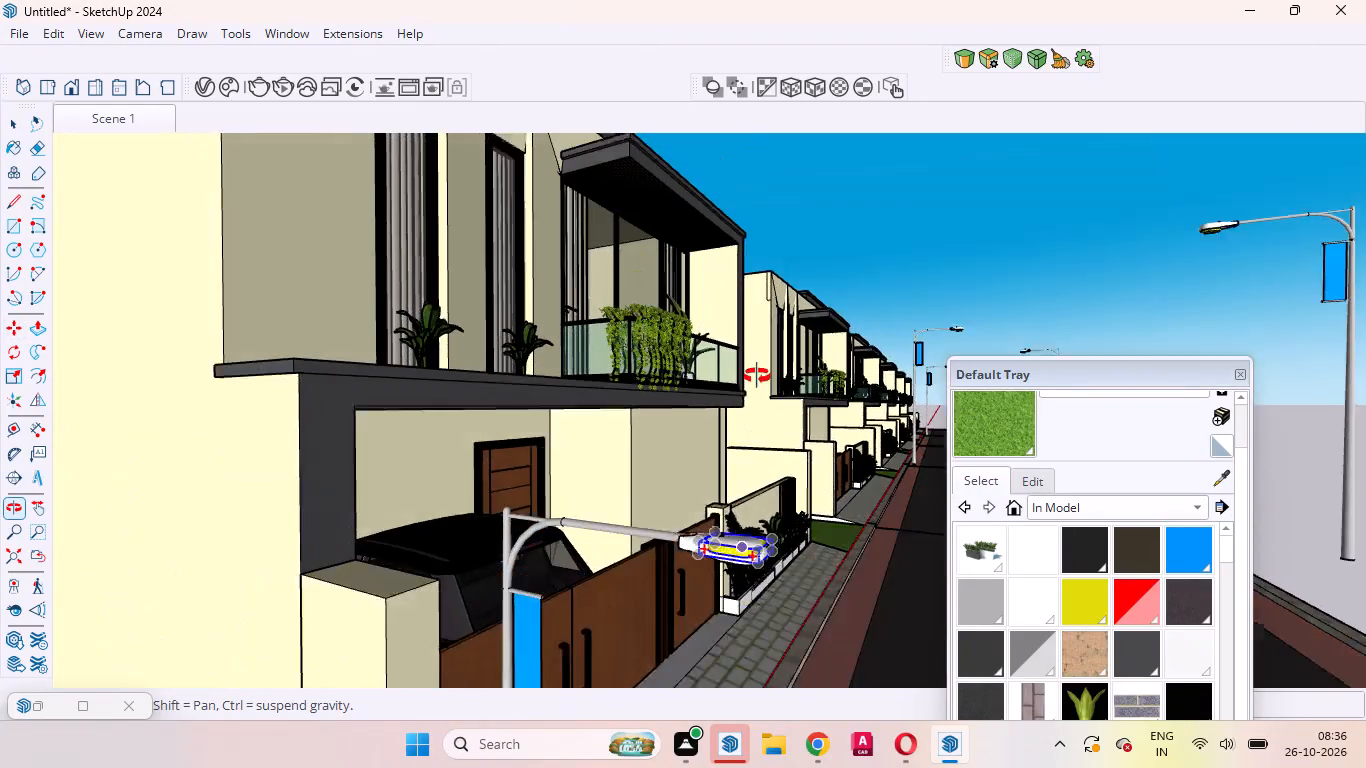
{"action": "middle_click_drag", "start_coordinate": [757, 376], "coordinate": [820, 284]}
{"action": "scroll", "coordinate": [696, 480], "scroll_direction": "down", "scroll_amount": 4}
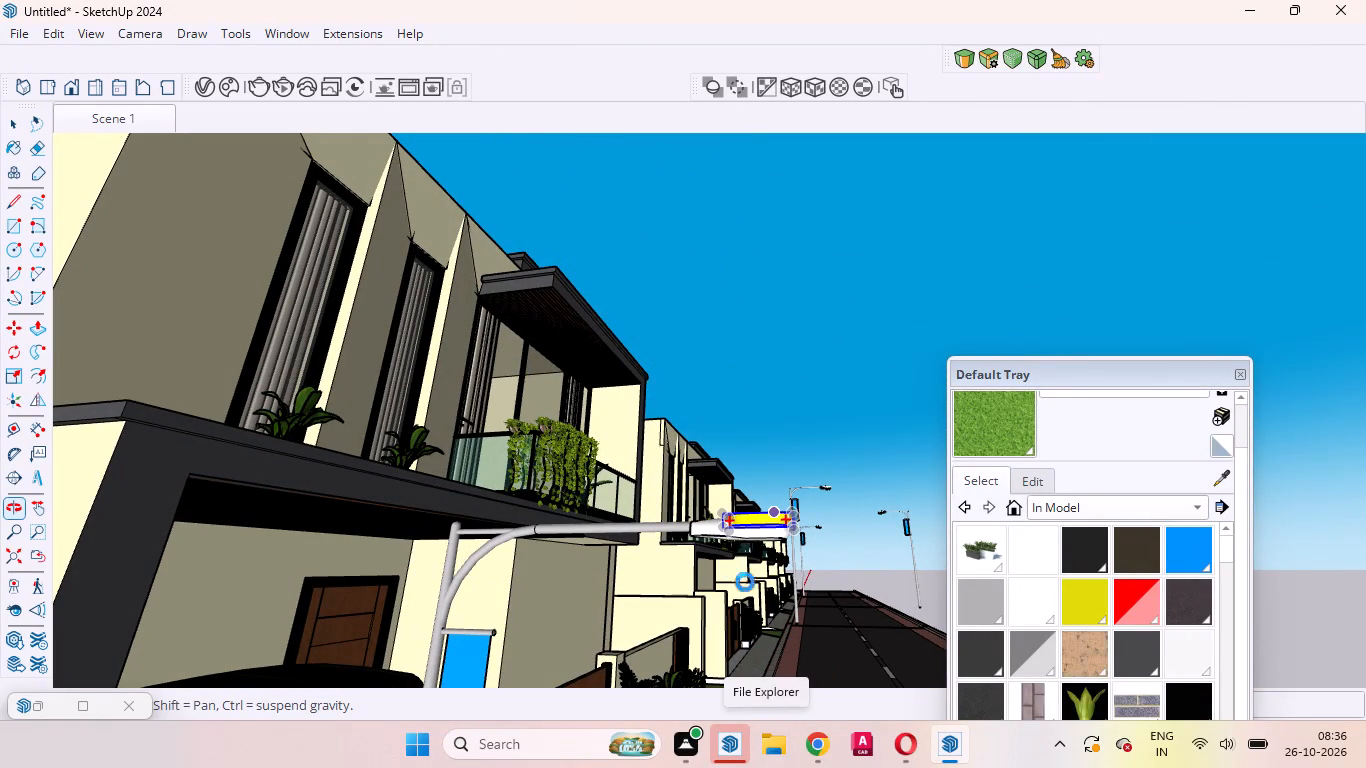
Lower the yellow lamp piece vertically onto the underside of the first street light's white lamp head.
{"action": "scroll", "coordinate": [775, 534], "scroll_direction": "up", "scroll_amount": 2}
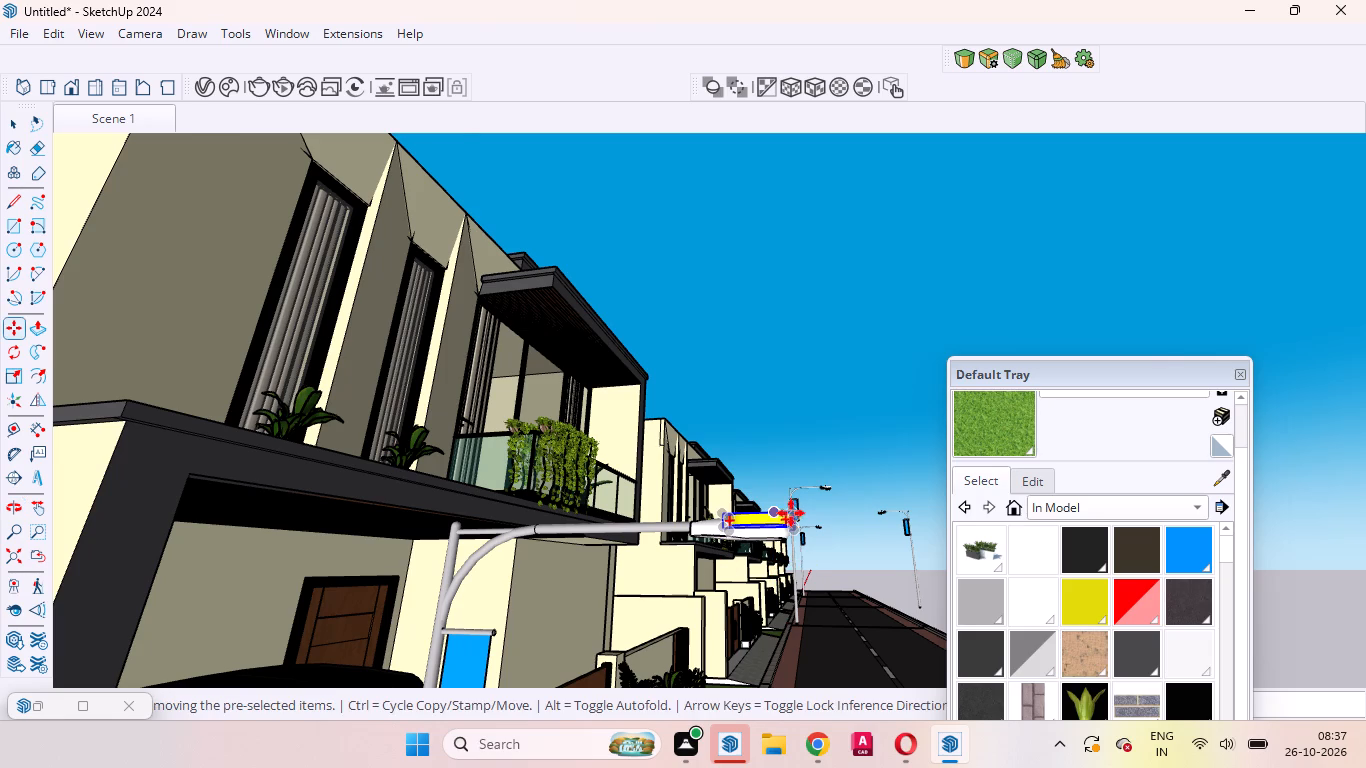
{"action": "scroll", "coordinate": [791, 533], "scroll_direction": "down", "scroll_amount": 6}
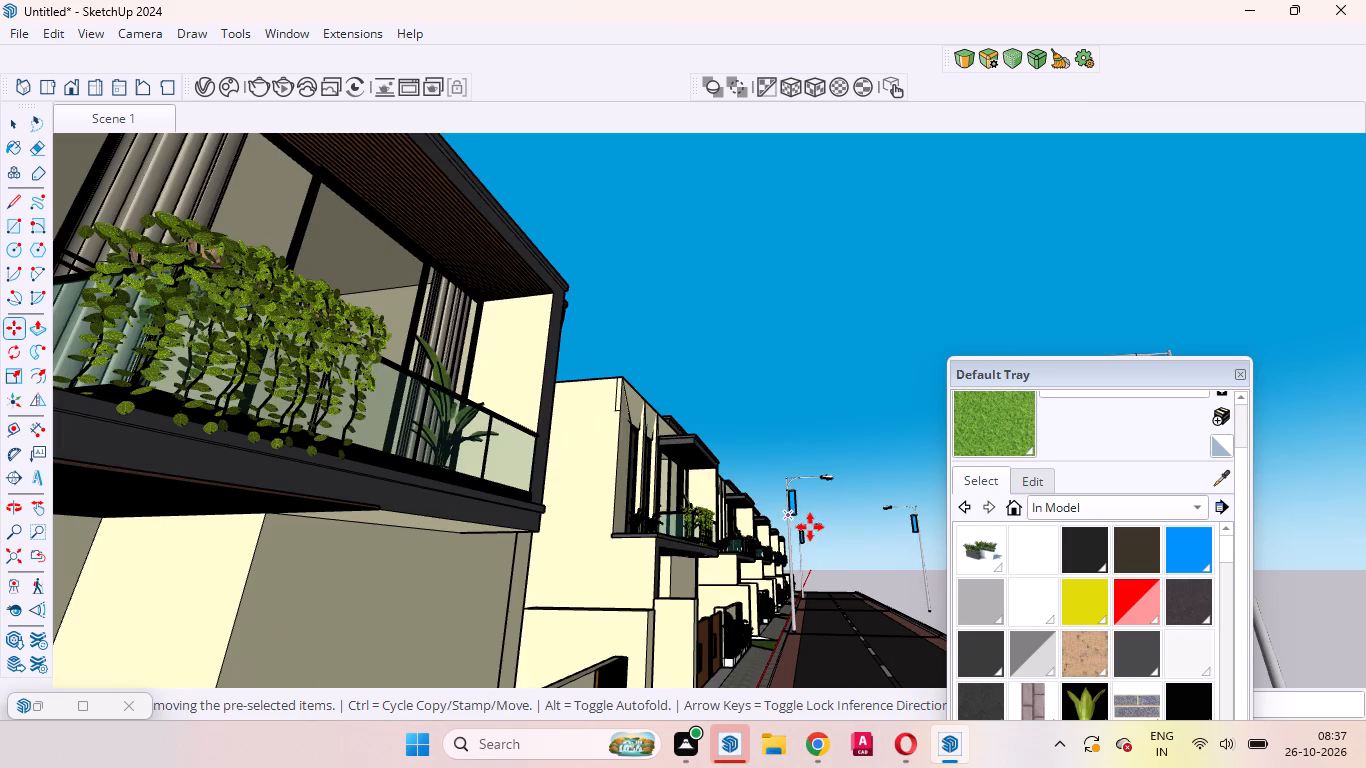
{"action": "left_click", "coordinate": [14, 125]}
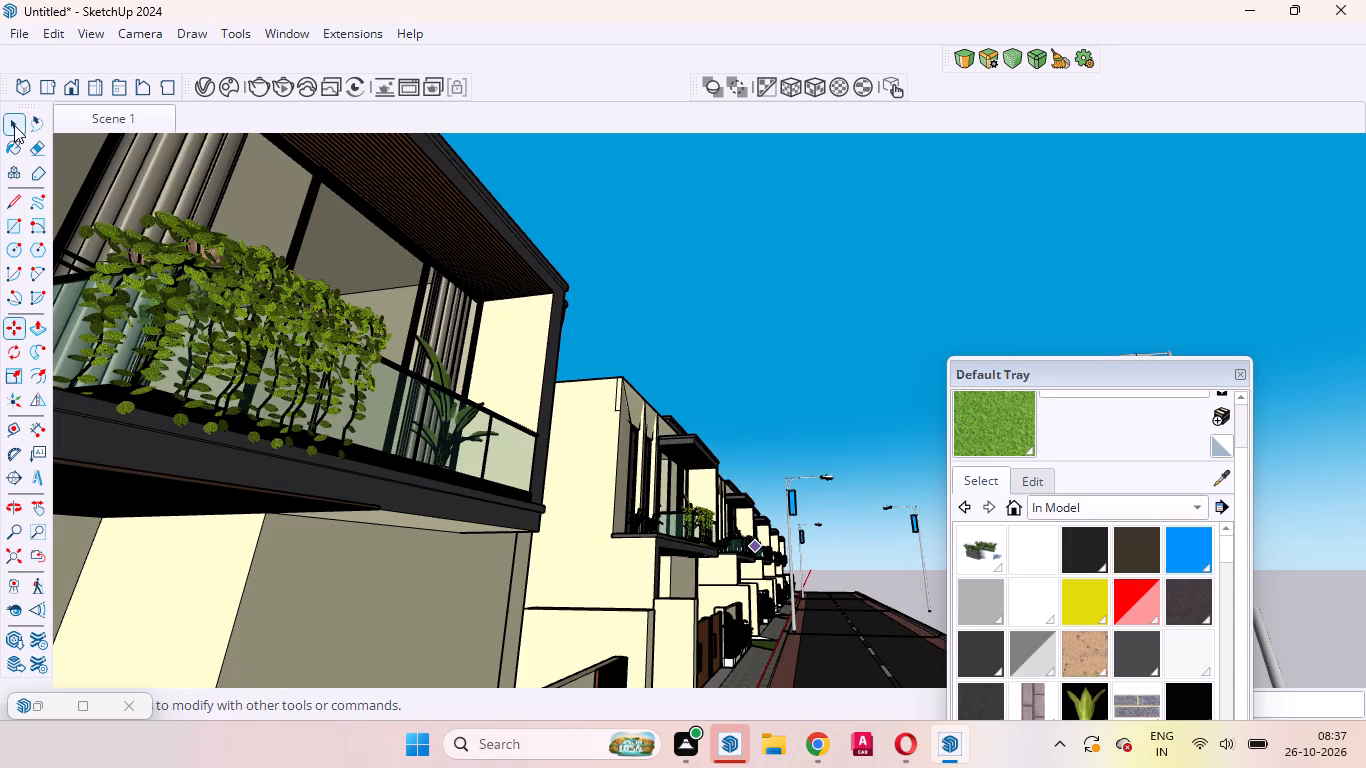
{"action": "scroll", "coordinate": [804, 481], "scroll_direction": "up", "scroll_amount": 2}
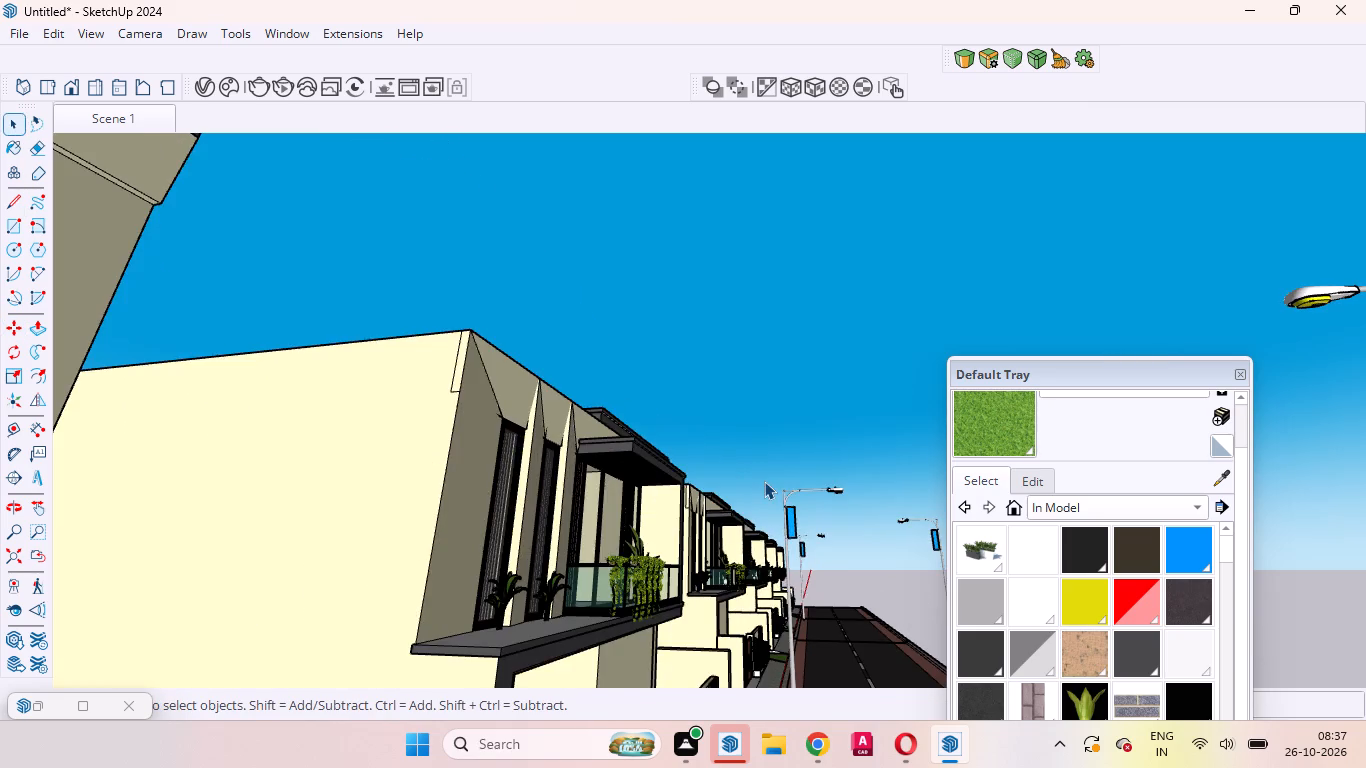
{"action": "scroll", "coordinate": [767, 483], "scroll_direction": "down", "scroll_amount": 2}
{"action": "middle_click_drag", "start_coordinate": [694, 497], "coordinate": [698, 432]}
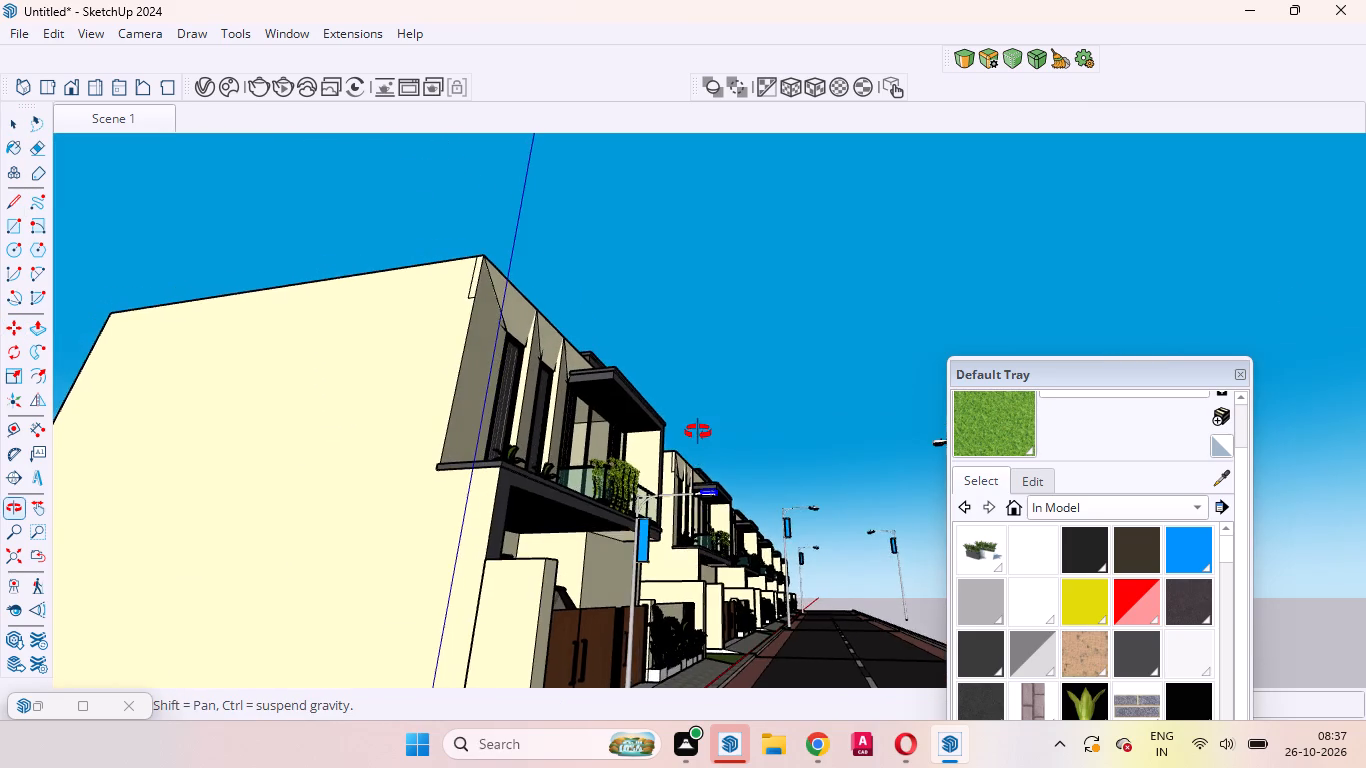
{"action": "middle_click_drag", "start_coordinate": [698, 432], "coordinate": [706, 421]}
{"action": "scroll", "coordinate": [694, 489], "scroll_direction": "up", "scroll_amount": 9}
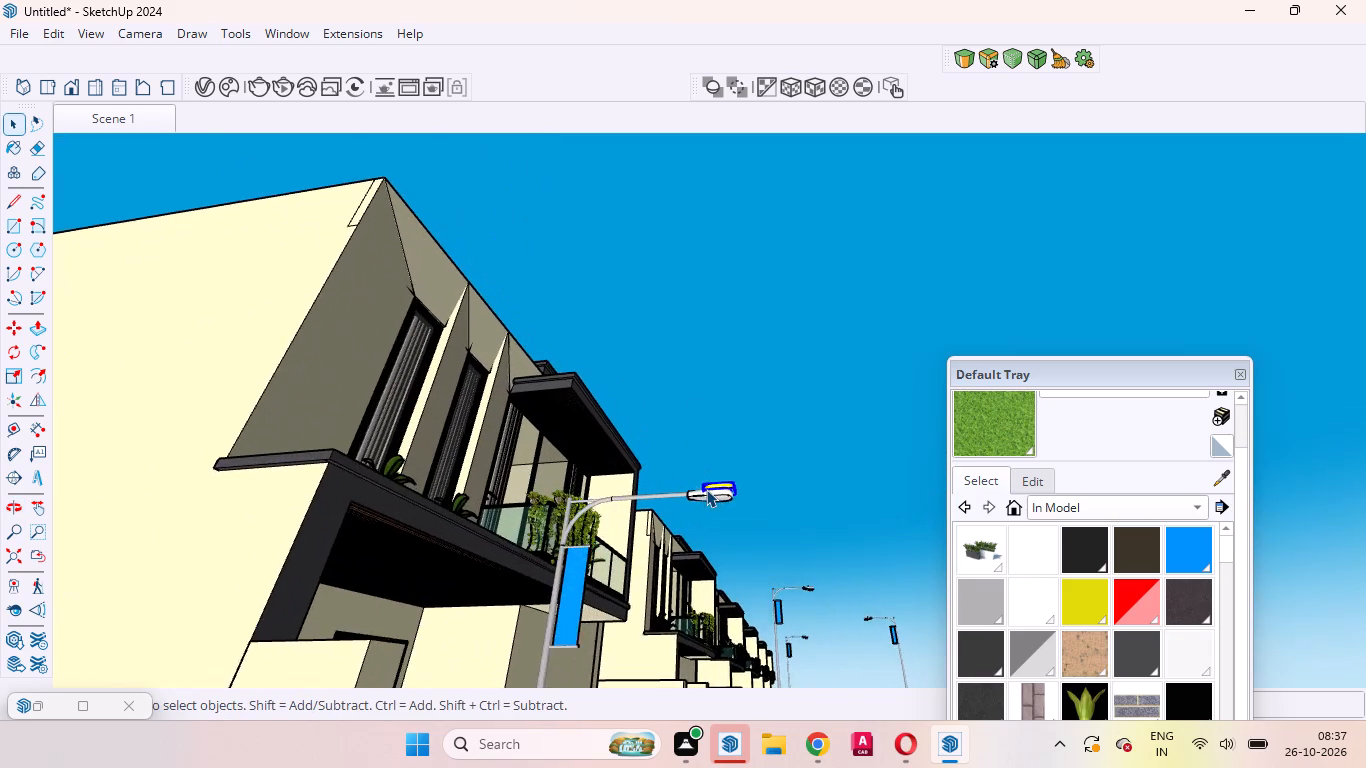
{"action": "scroll", "coordinate": [706, 489], "scroll_direction": "up", "scroll_amount": 10}
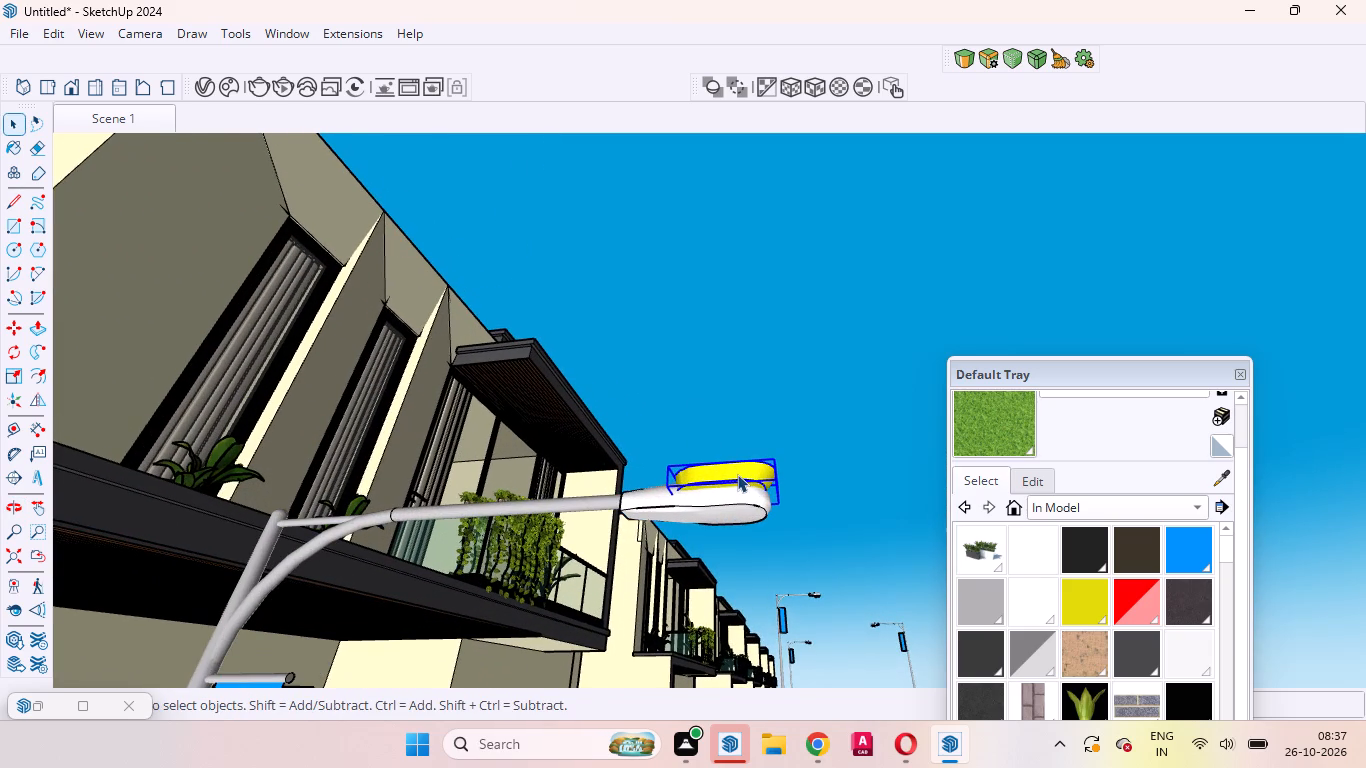
{"action": "scroll", "coordinate": [738, 472], "scroll_direction": "up", "scroll_amount": 2}
{"action": "key", "text": "m"}
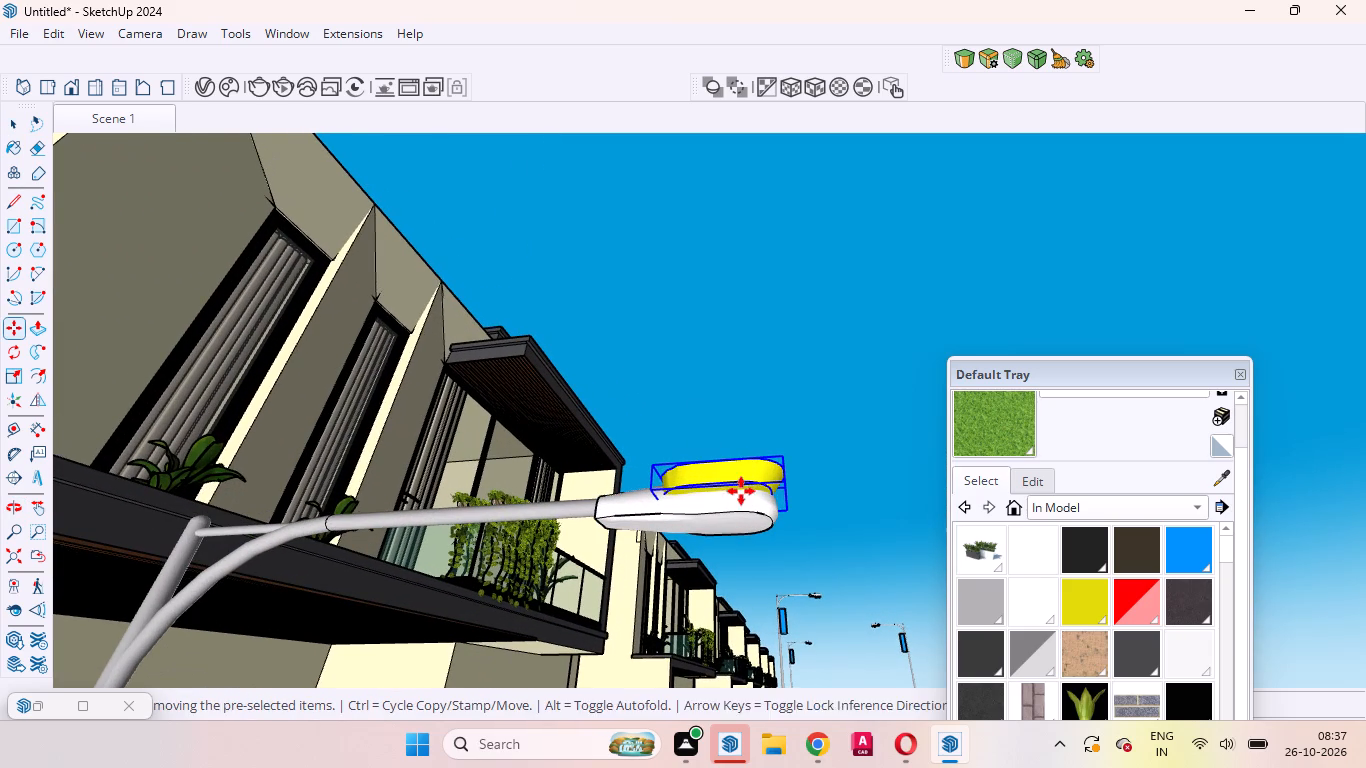
{"action": "left_click", "coordinate": [654, 463]}
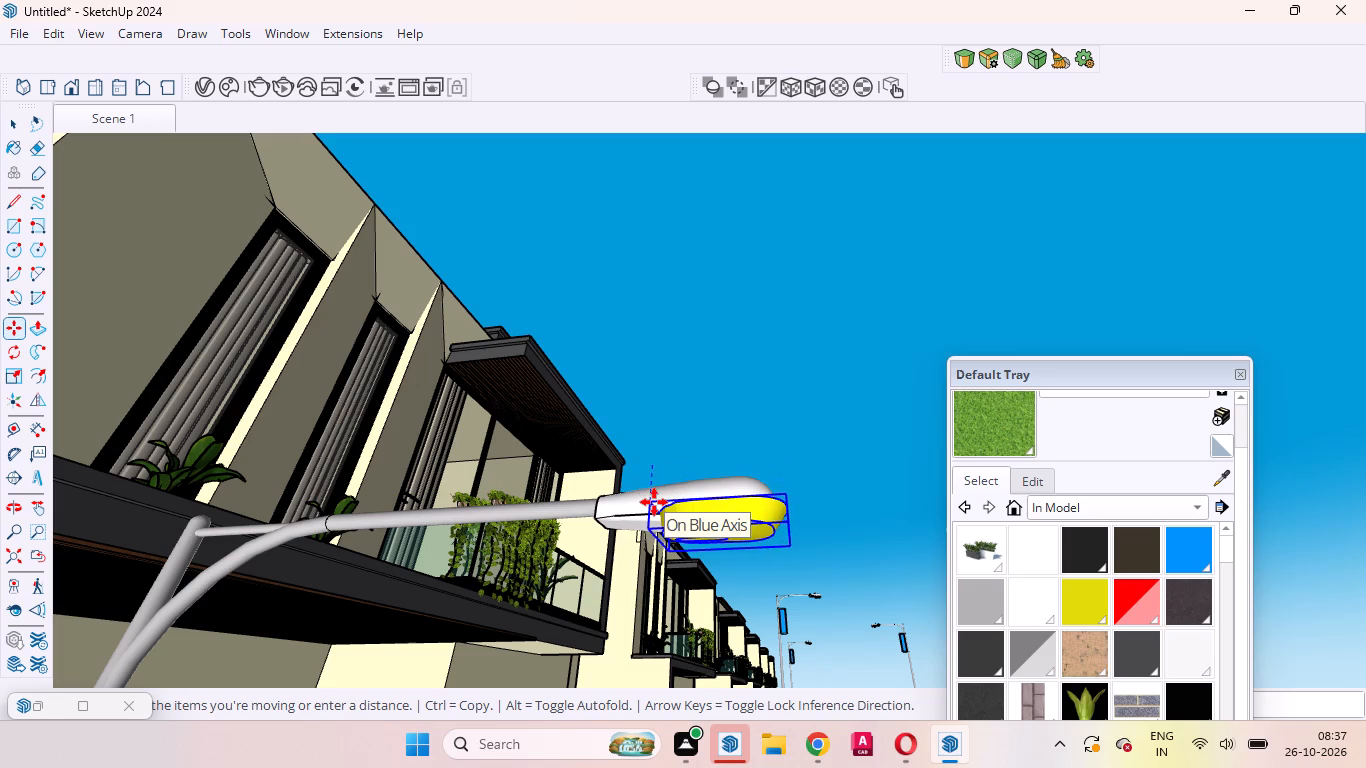
{"action": "left_click", "coordinate": [654, 502]}
{"action": "left_click", "coordinate": [654, 502]}
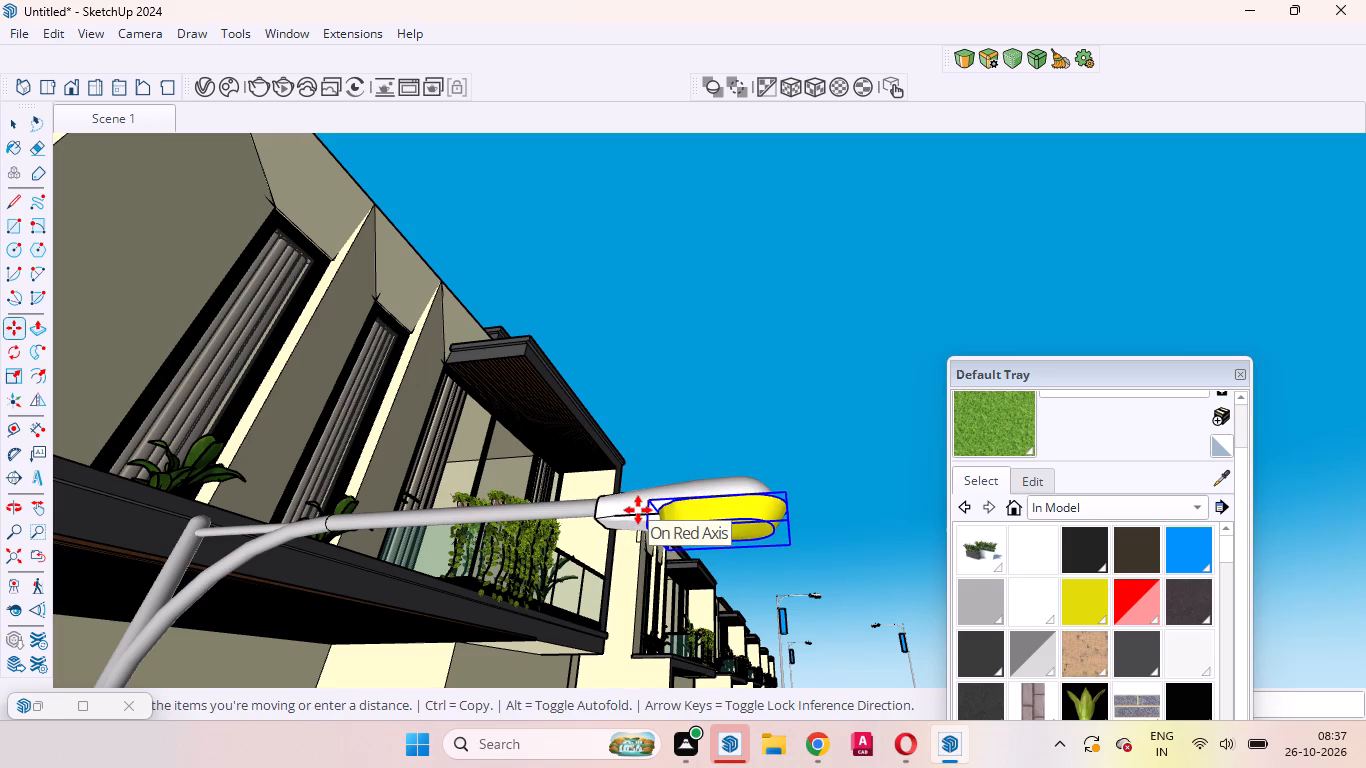
{"action": "left_click", "coordinate": [638, 510]}
Shift the yellow lamp piece along the street to bring it under the white lamp head.
{"action": "scroll", "coordinate": [758, 496], "scroll_direction": "up", "scroll_amount": 4}
{"action": "middle_click_drag", "start_coordinate": [720, 523], "coordinate": [475, 566]}
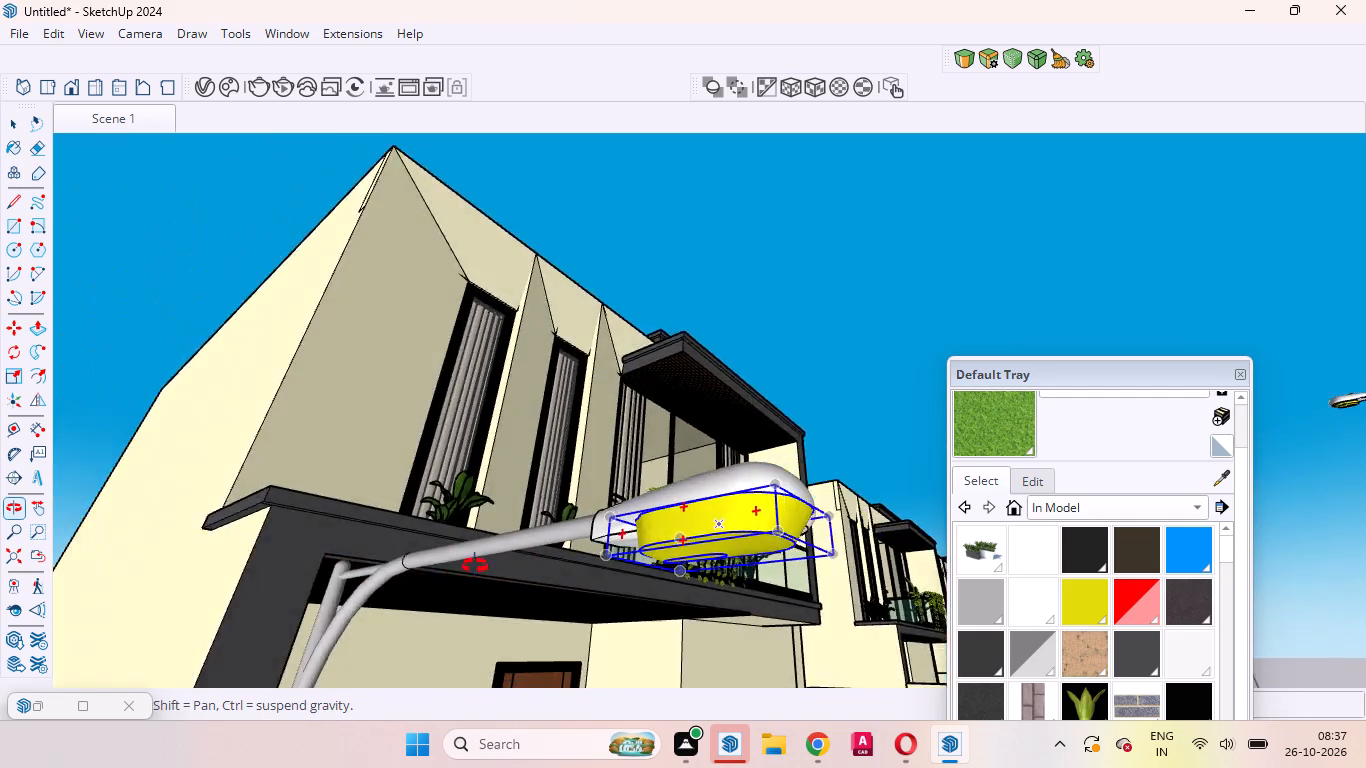
{"action": "middle_click_drag", "start_coordinate": [475, 566], "coordinate": [249, 567]}
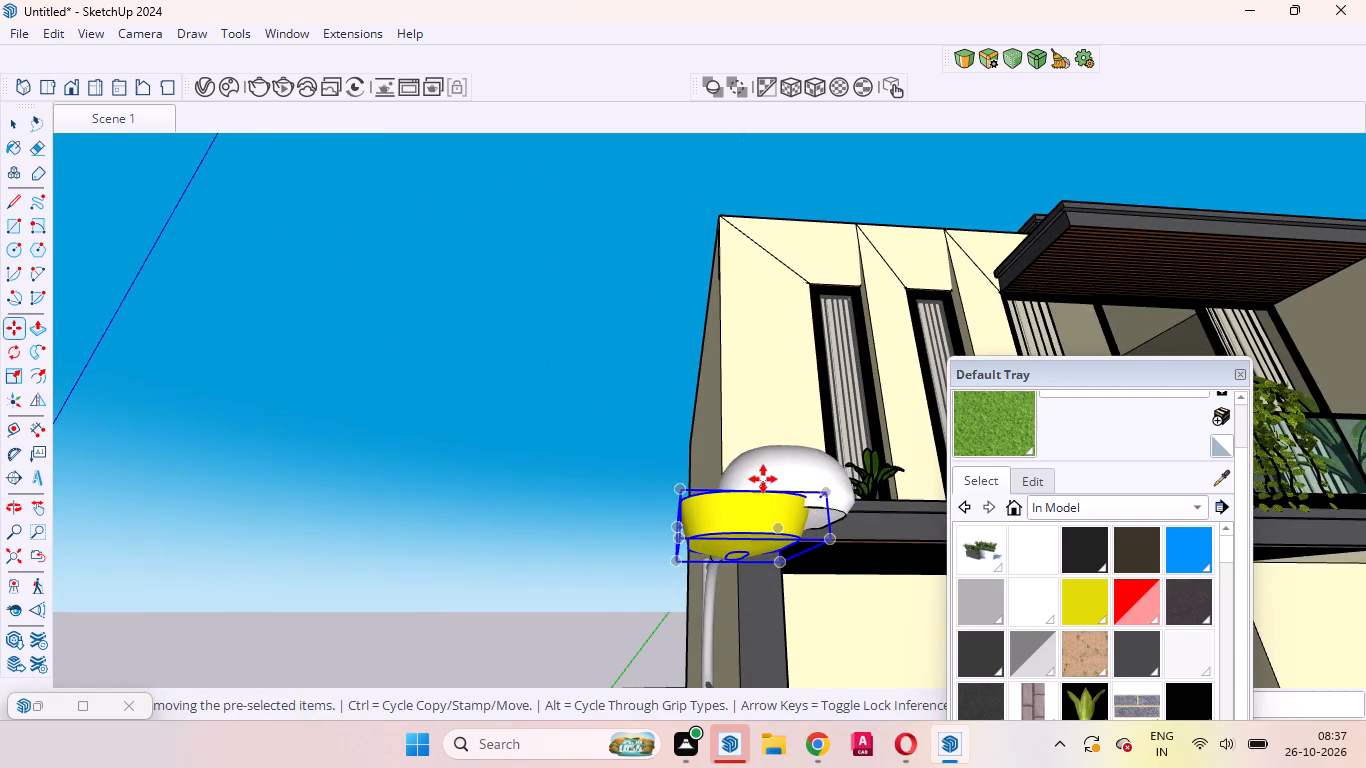
{"action": "left_click", "coordinate": [763, 479]}
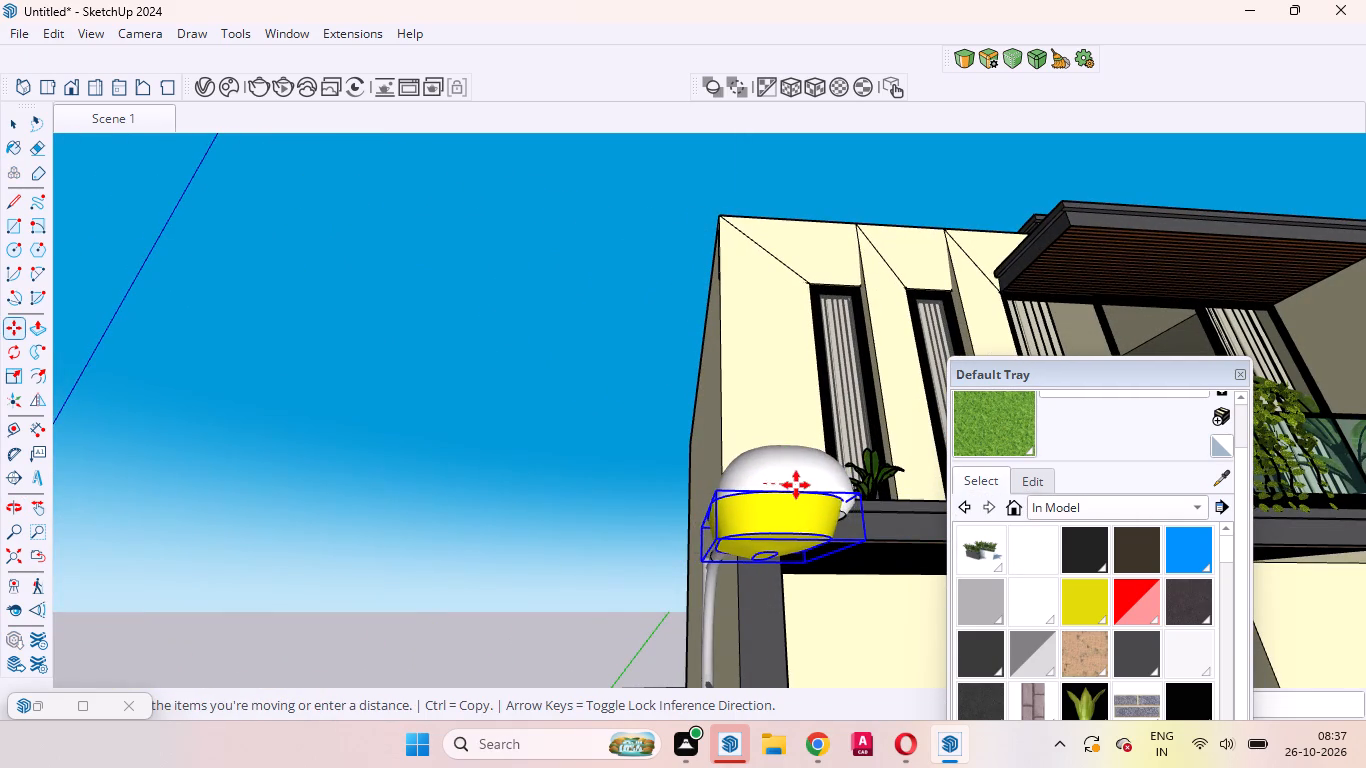
{"action": "left_click", "coordinate": [804, 490]}
Move the yellow lamp piece slightly toward the pole so it sits within the lamp head's outline.
{"action": "scroll", "coordinate": [800, 481], "scroll_direction": "up", "scroll_amount": 1}
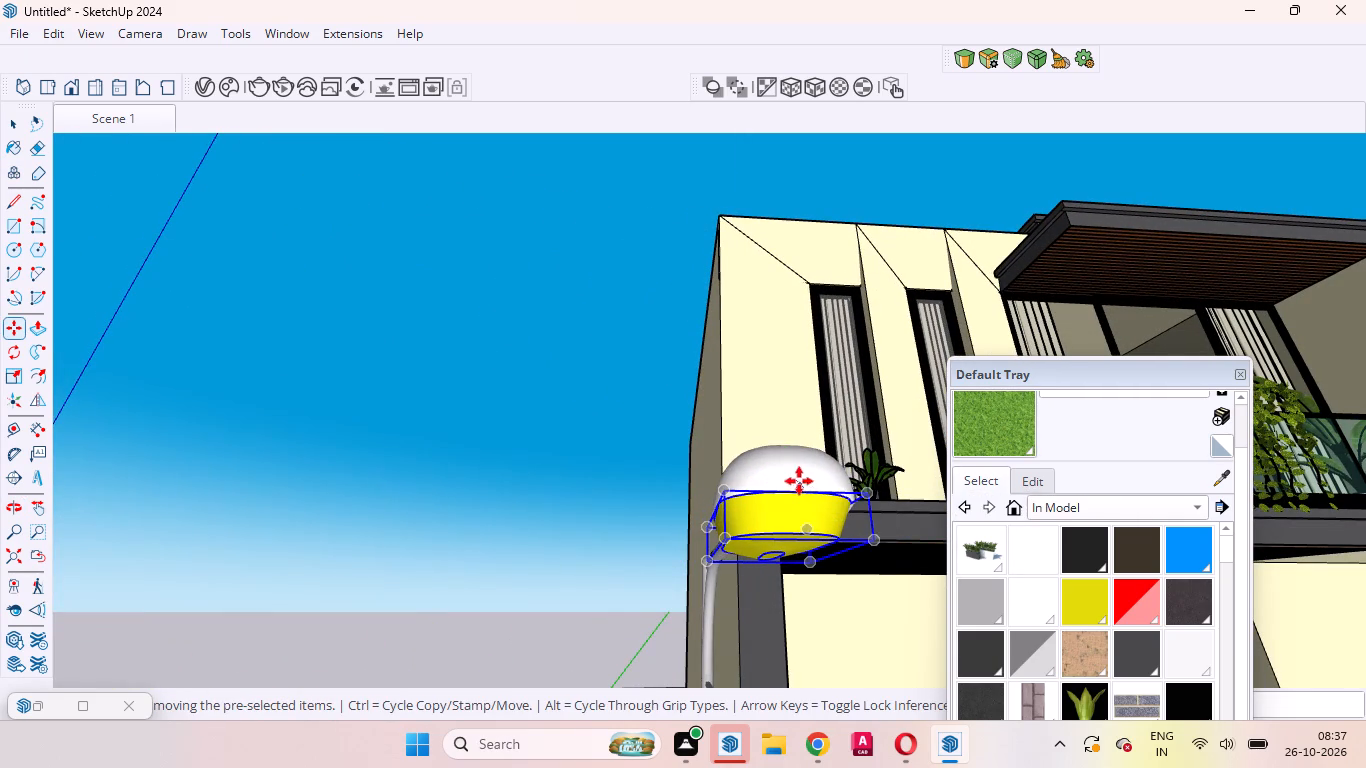
{"action": "scroll", "coordinate": [799, 481], "scroll_direction": "up", "scroll_amount": 8}
{"action": "middle_click_drag", "start_coordinate": [757, 526], "coordinate": [798, 728]}
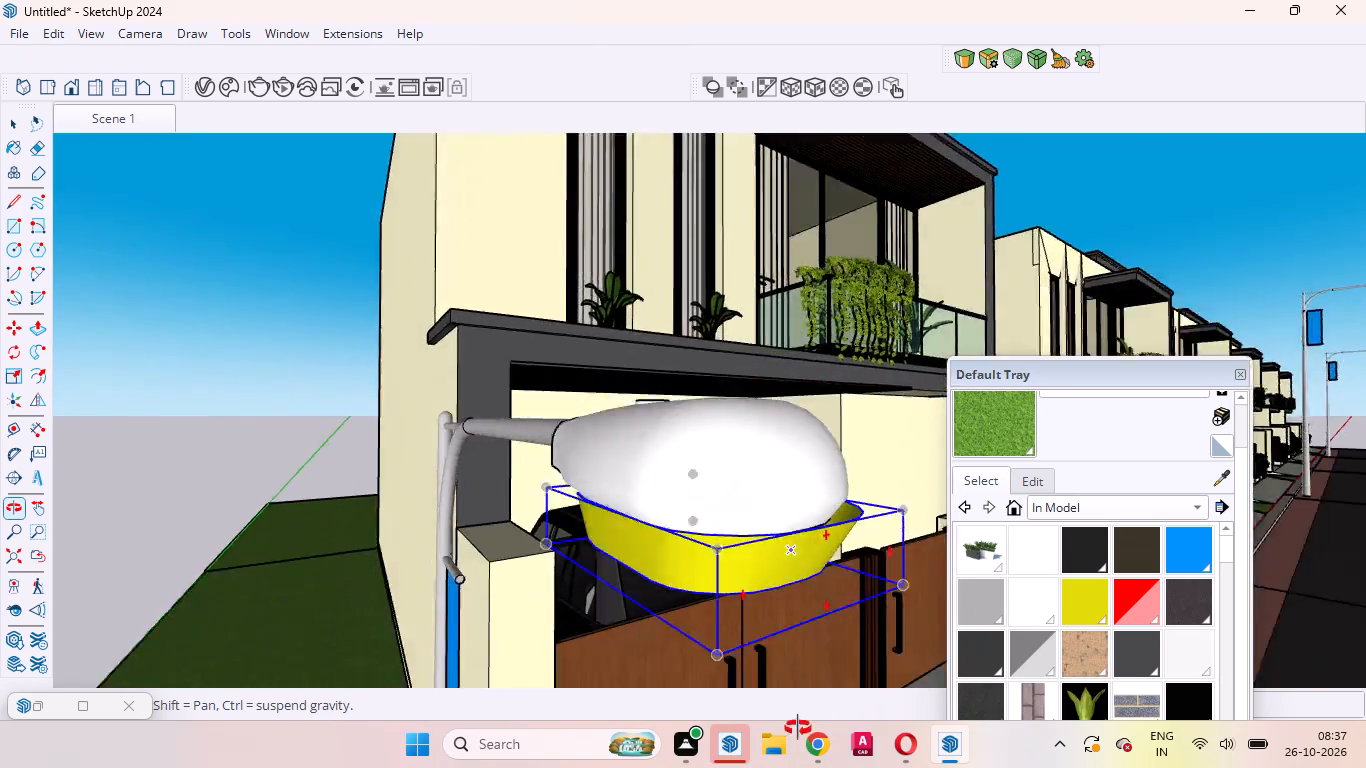
{"action": "middle_click_drag", "start_coordinate": [798, 728], "coordinate": [359, 703]}
{"action": "scroll", "coordinate": [436, 578], "scroll_direction": "down", "scroll_amount": 4}
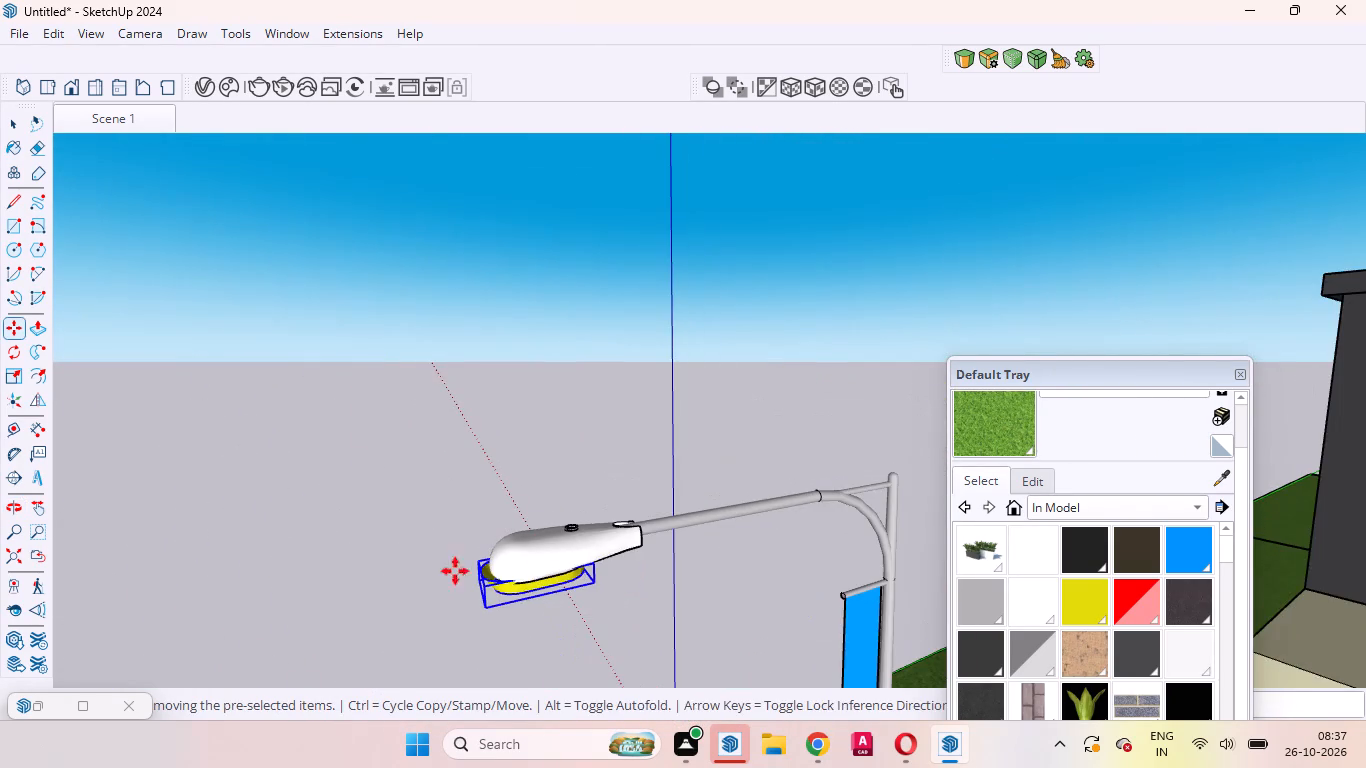
{"action": "scroll", "coordinate": [539, 569], "scroll_direction": "up", "scroll_amount": 3}
{"action": "middle_click_drag", "start_coordinate": [560, 597], "coordinate": [549, 666]}
{"action": "scroll", "coordinate": [562, 569], "scroll_direction": "down", "scroll_amount": 6}
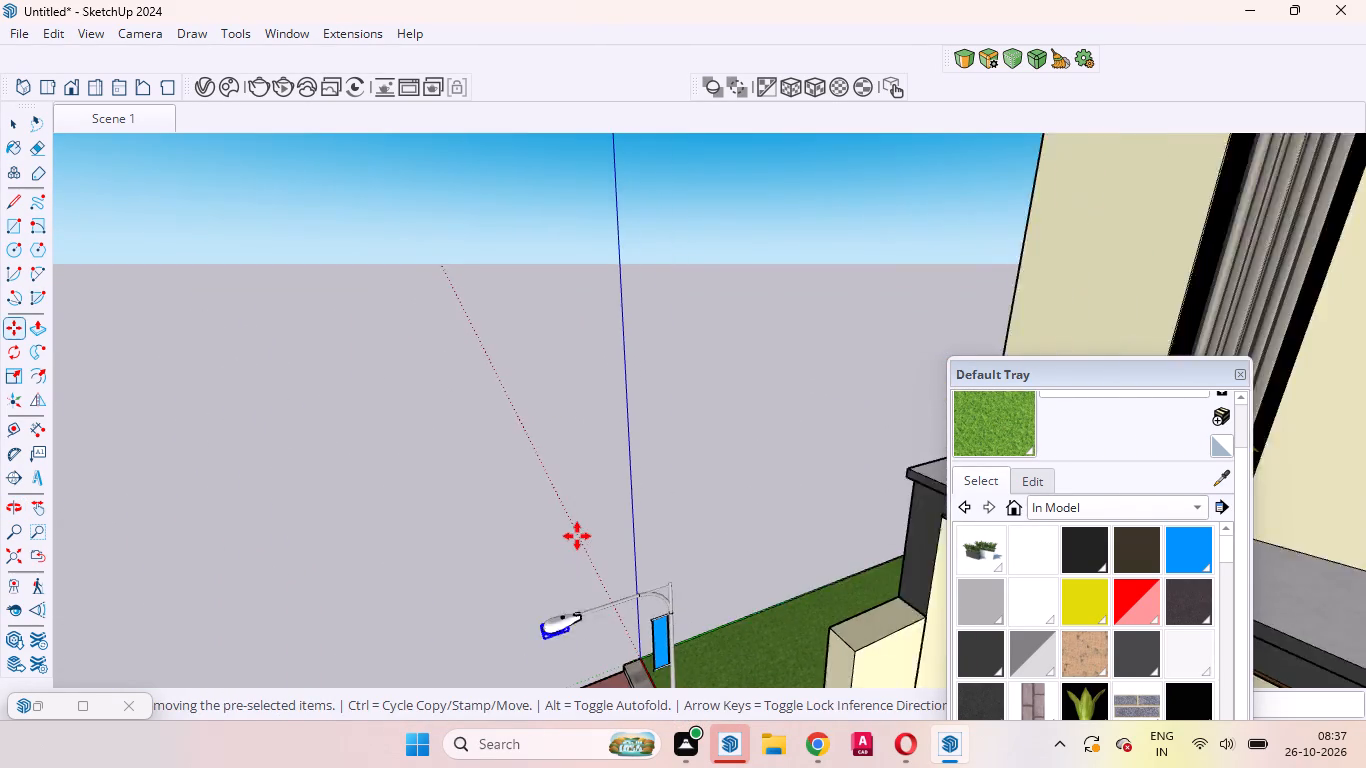
{"action": "scroll", "coordinate": [577, 536], "scroll_direction": "down", "scroll_amount": 1}
{"action": "scroll", "coordinate": [564, 592], "scroll_direction": "up", "scroll_amount": 11}
{"action": "scroll", "coordinate": [558, 614], "scroll_direction": "down", "scroll_amount": 3}
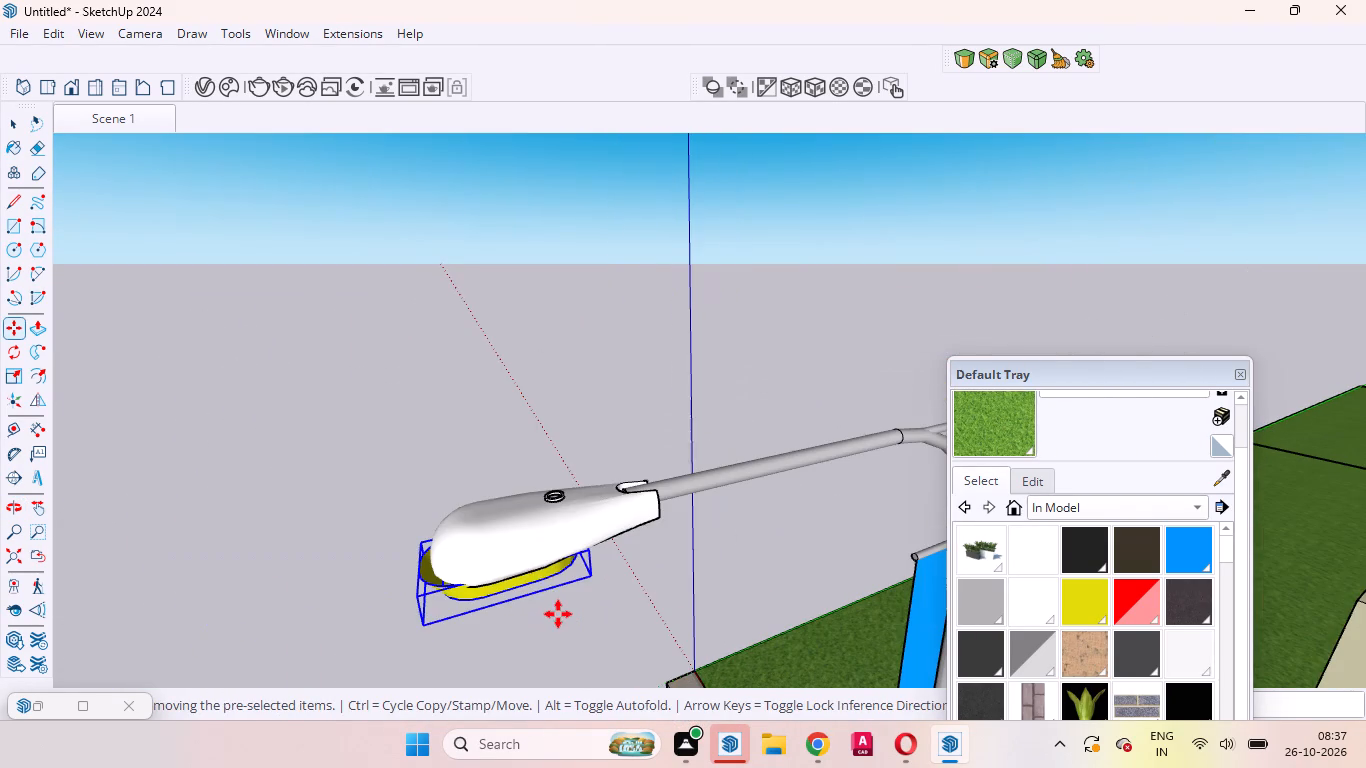
{"action": "left_click", "coordinate": [508, 553]}
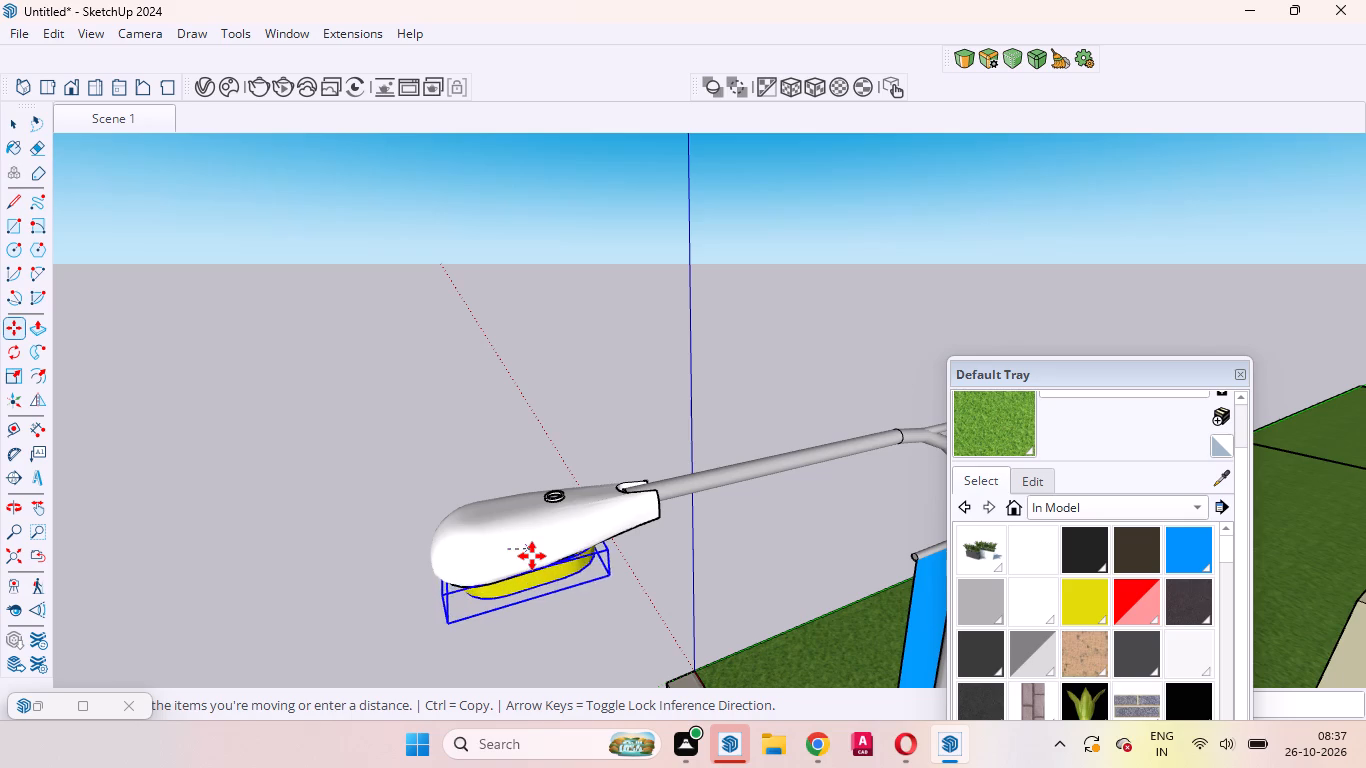
{"action": "left_click", "coordinate": [524, 555]}
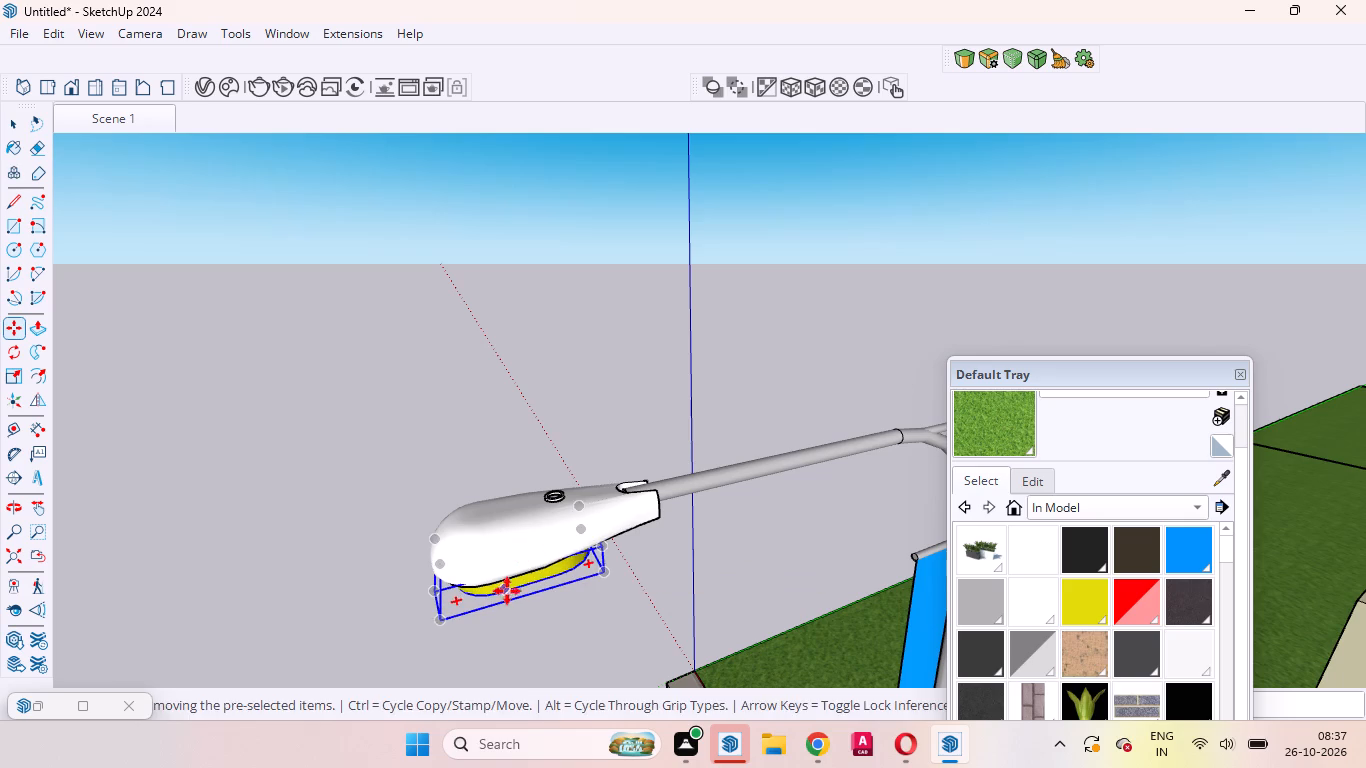
Nudge the yellow lamp piece slightly along the street to centre it beneath the lamp head, and deselect it.
{"action": "middle_click_drag", "start_coordinate": [517, 591], "coordinate": [713, 440]}
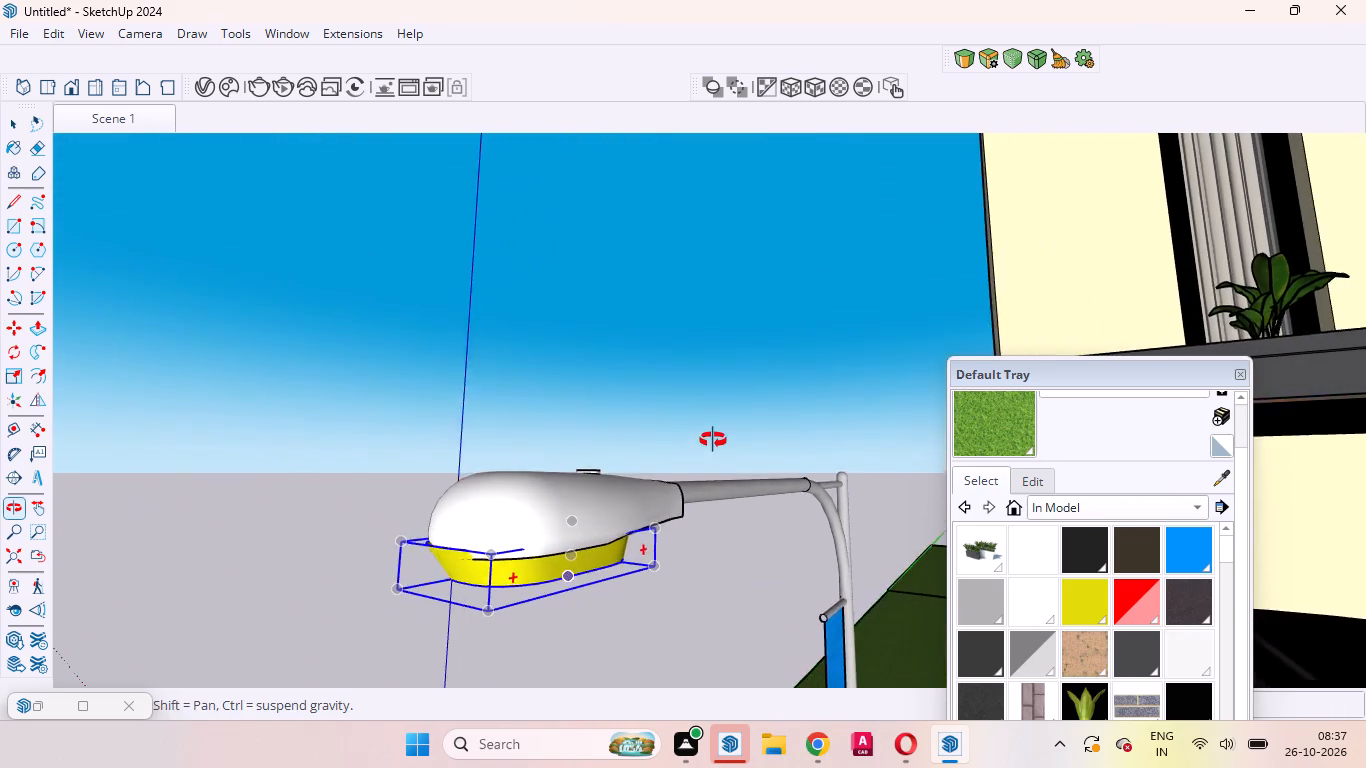
{"action": "middle_click_drag", "start_coordinate": [713, 440], "coordinate": [758, 423]}
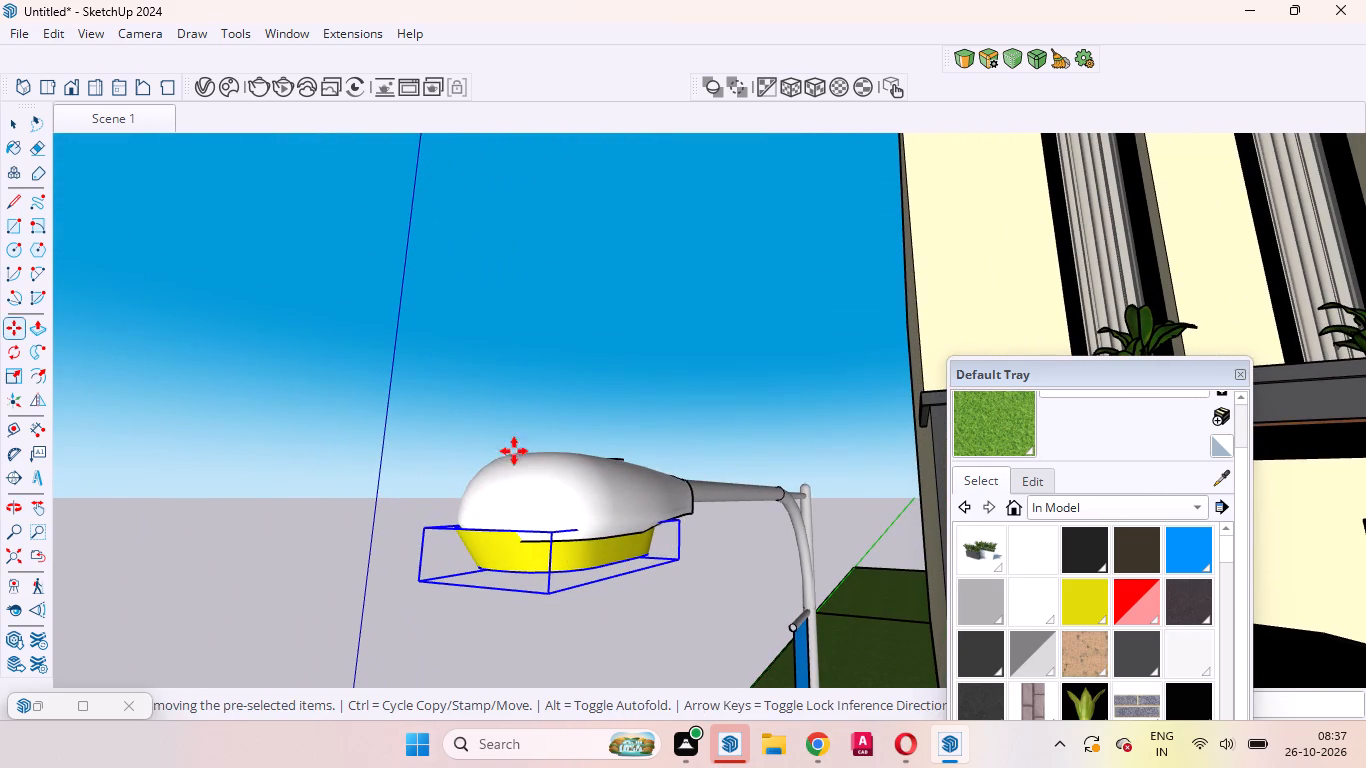
{"action": "scroll", "coordinate": [494, 381], "scroll_direction": "up", "scroll_amount": 1}
{"action": "scroll", "coordinate": [600, 255], "scroll_direction": "down", "scroll_amount": 2}
{"action": "scroll", "coordinate": [628, 279], "scroll_direction": "up", "scroll_amount": 2}
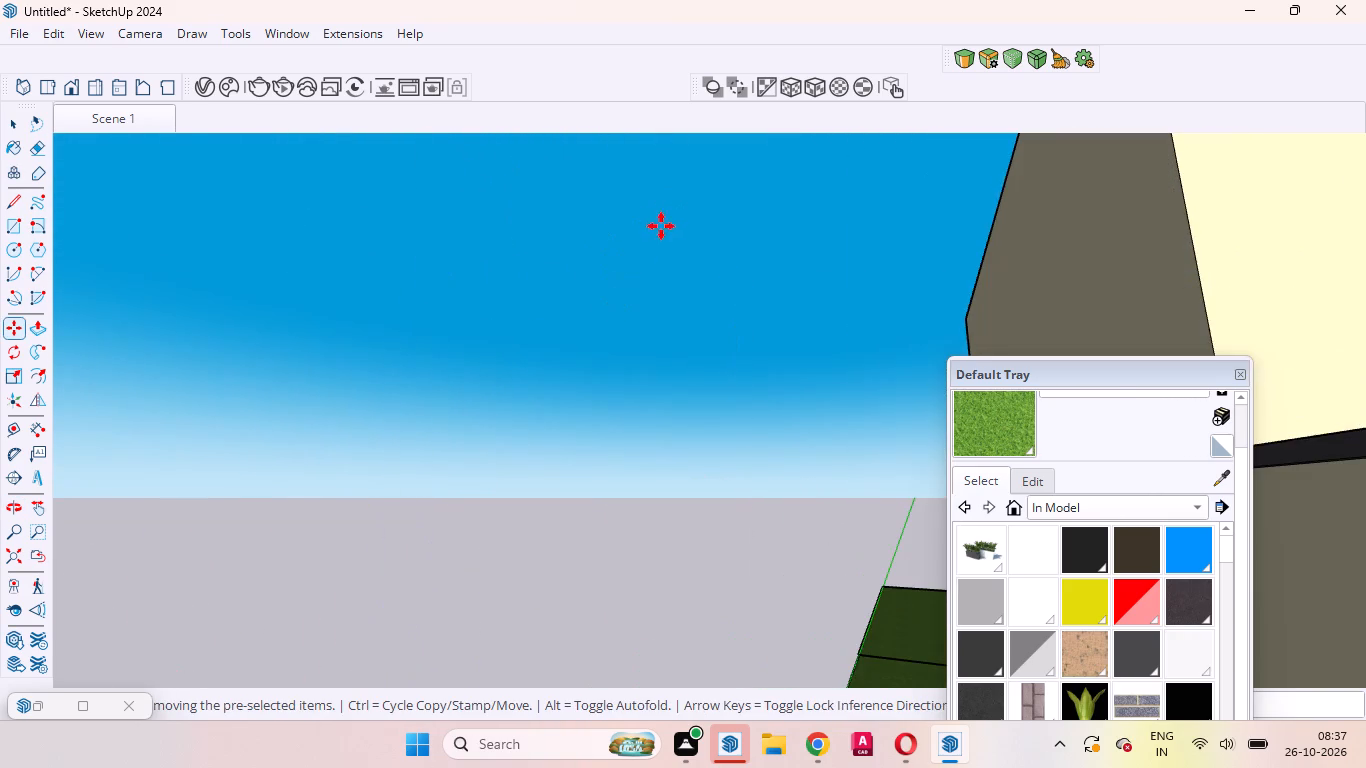
{"action": "scroll", "coordinate": [657, 233], "scroll_direction": "down", "scroll_amount": 2}
{"action": "middle_click_drag", "start_coordinate": [759, 180], "coordinate": [787, 227]}
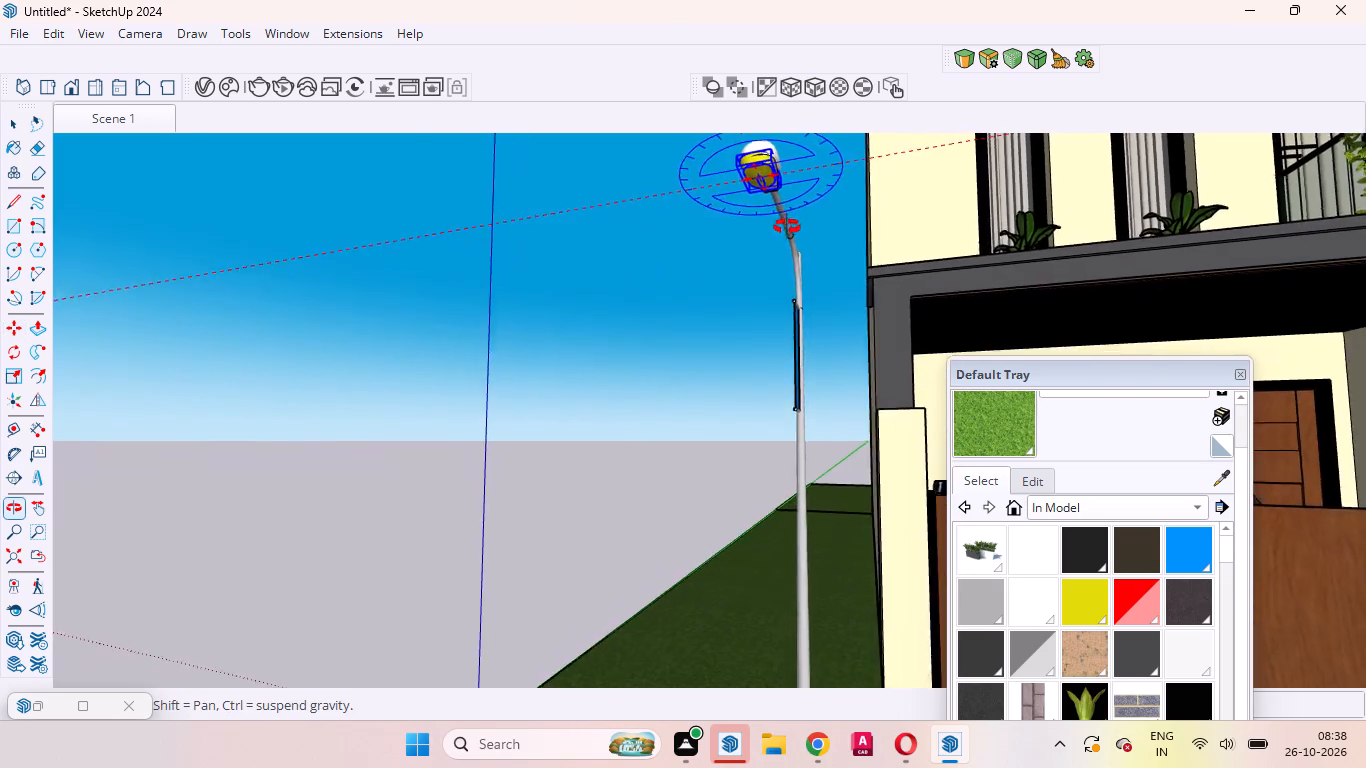
{"action": "middle_click_drag", "start_coordinate": [787, 227], "coordinate": [810, 419]}
{"action": "scroll", "coordinate": [790, 186], "scroll_direction": "up", "scroll_amount": 5}
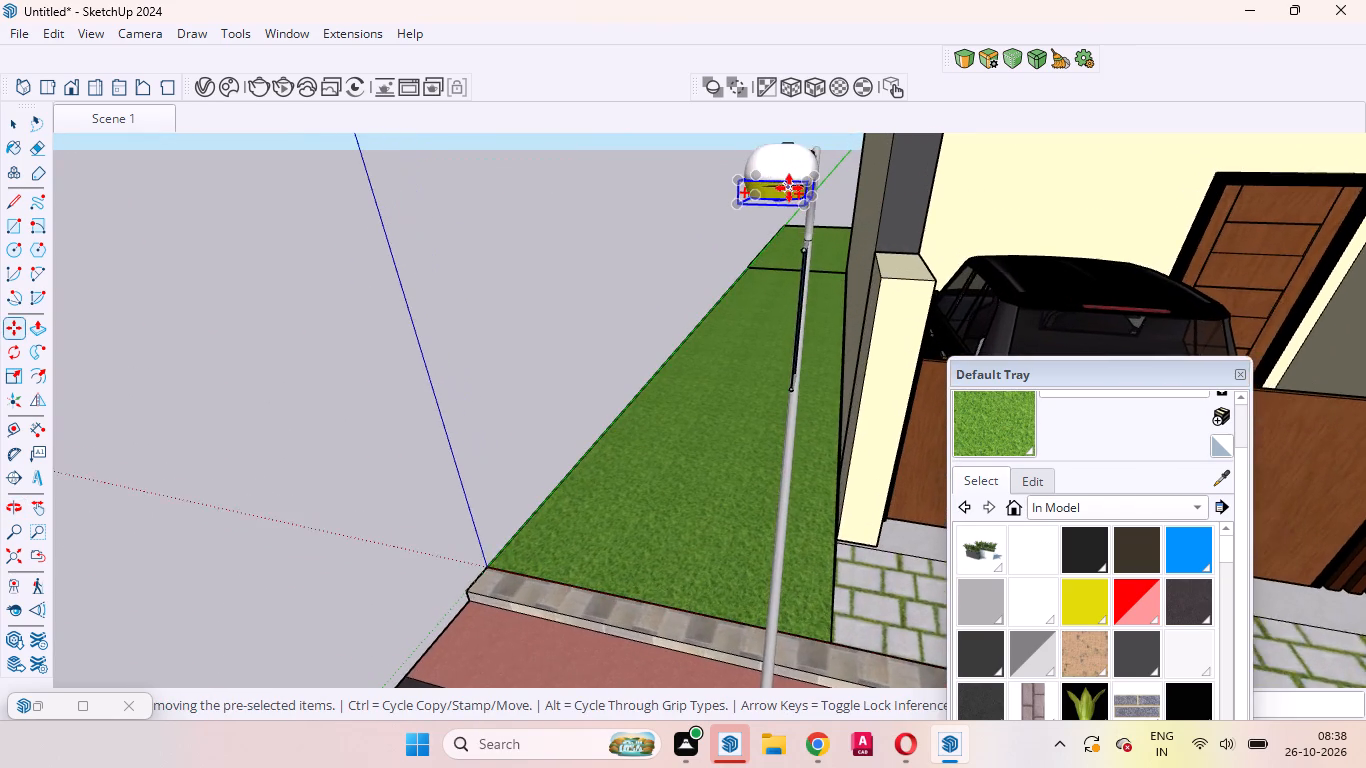
{"action": "scroll", "coordinate": [789, 188], "scroll_direction": "up", "scroll_amount": 8}
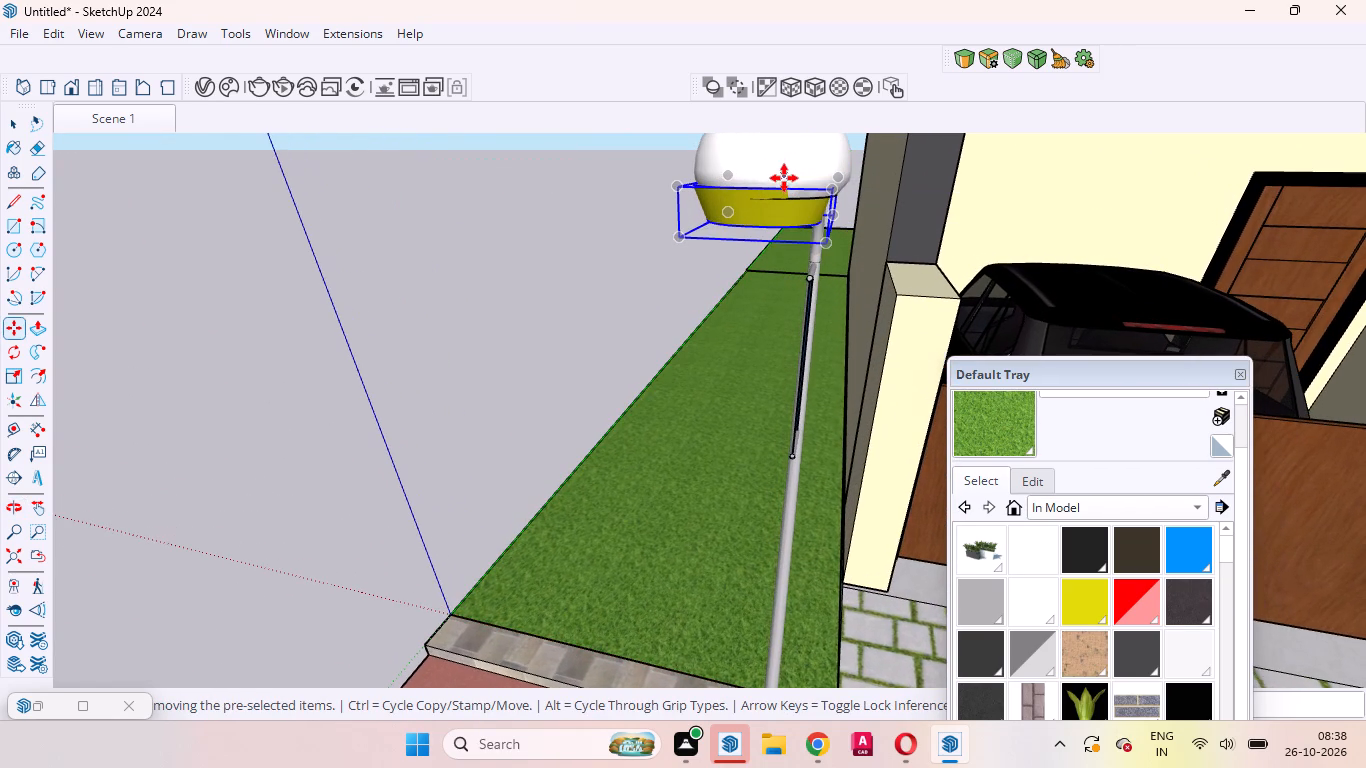
{"action": "left_click", "coordinate": [759, 174]}
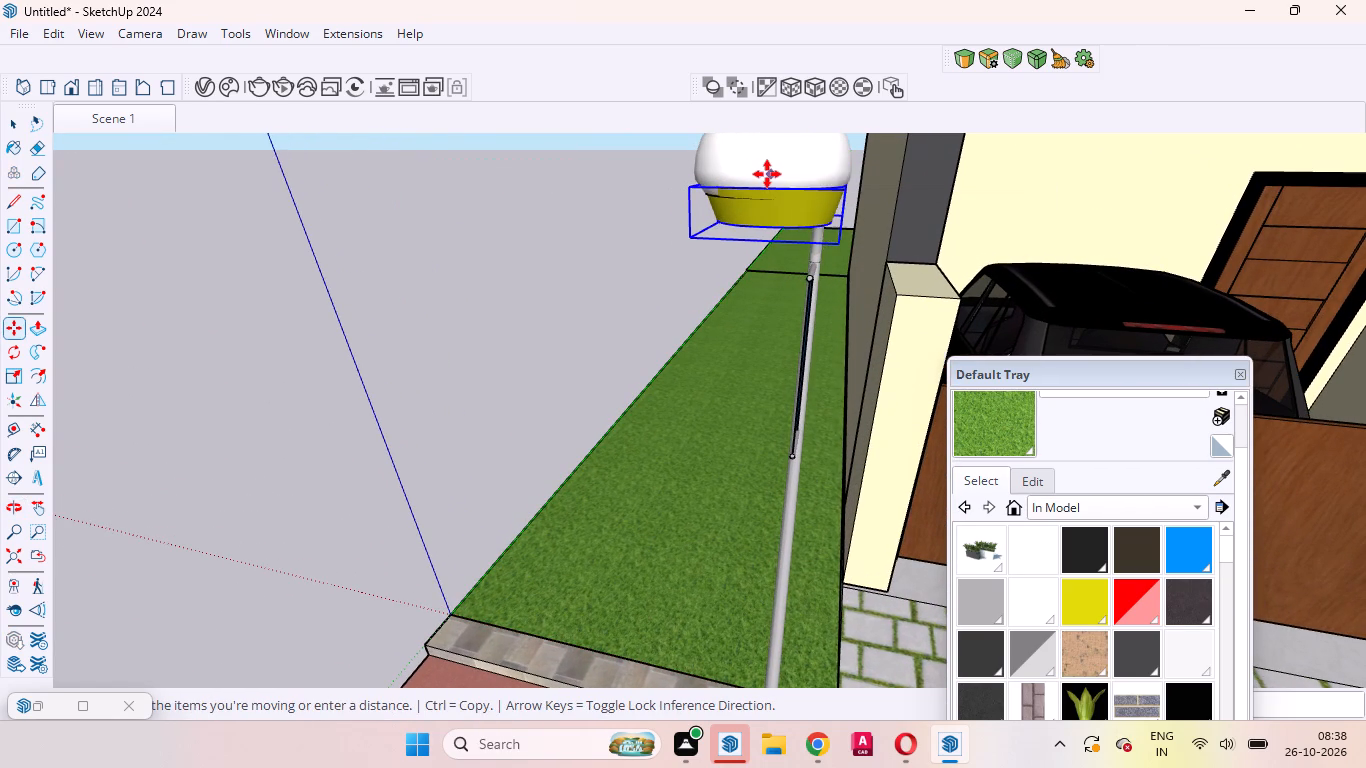
{"action": "left_click", "coordinate": [769, 174]}
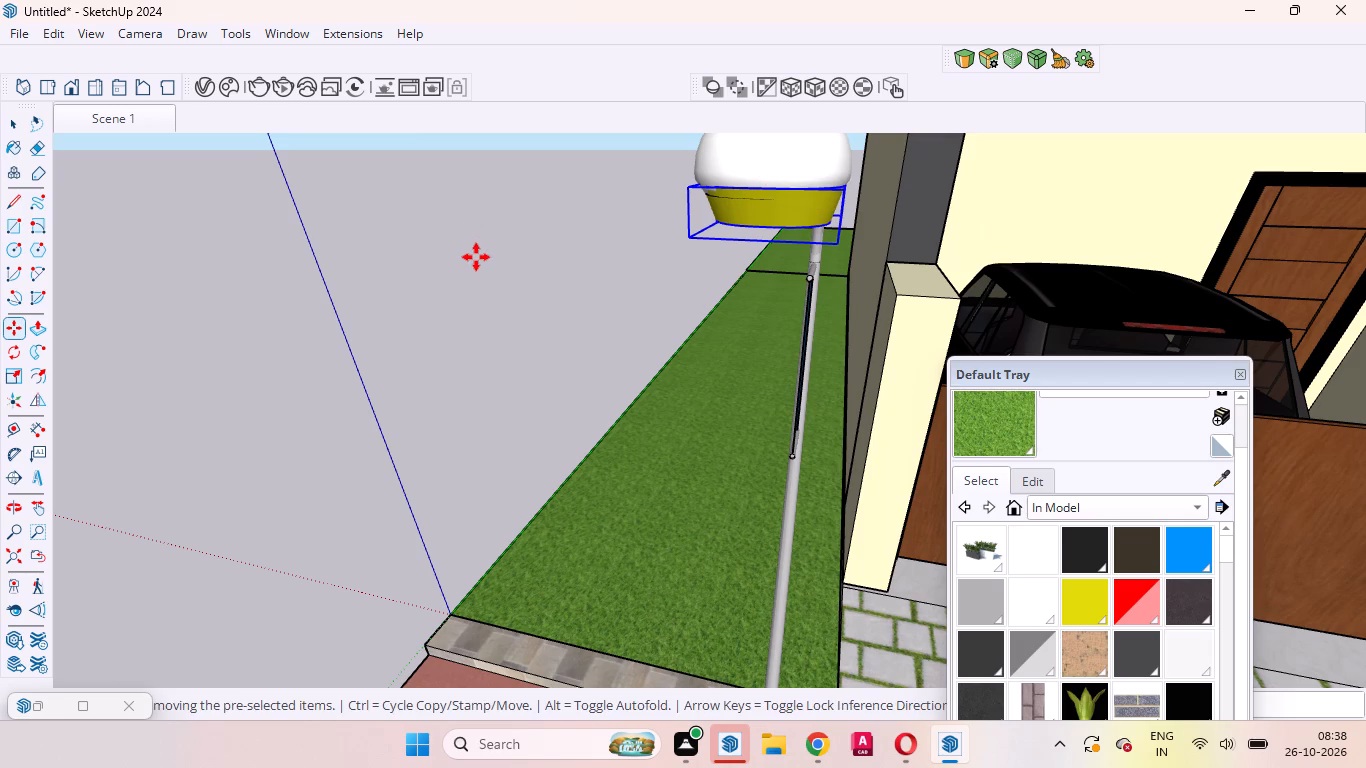
{"action": "key", "text": "space"}
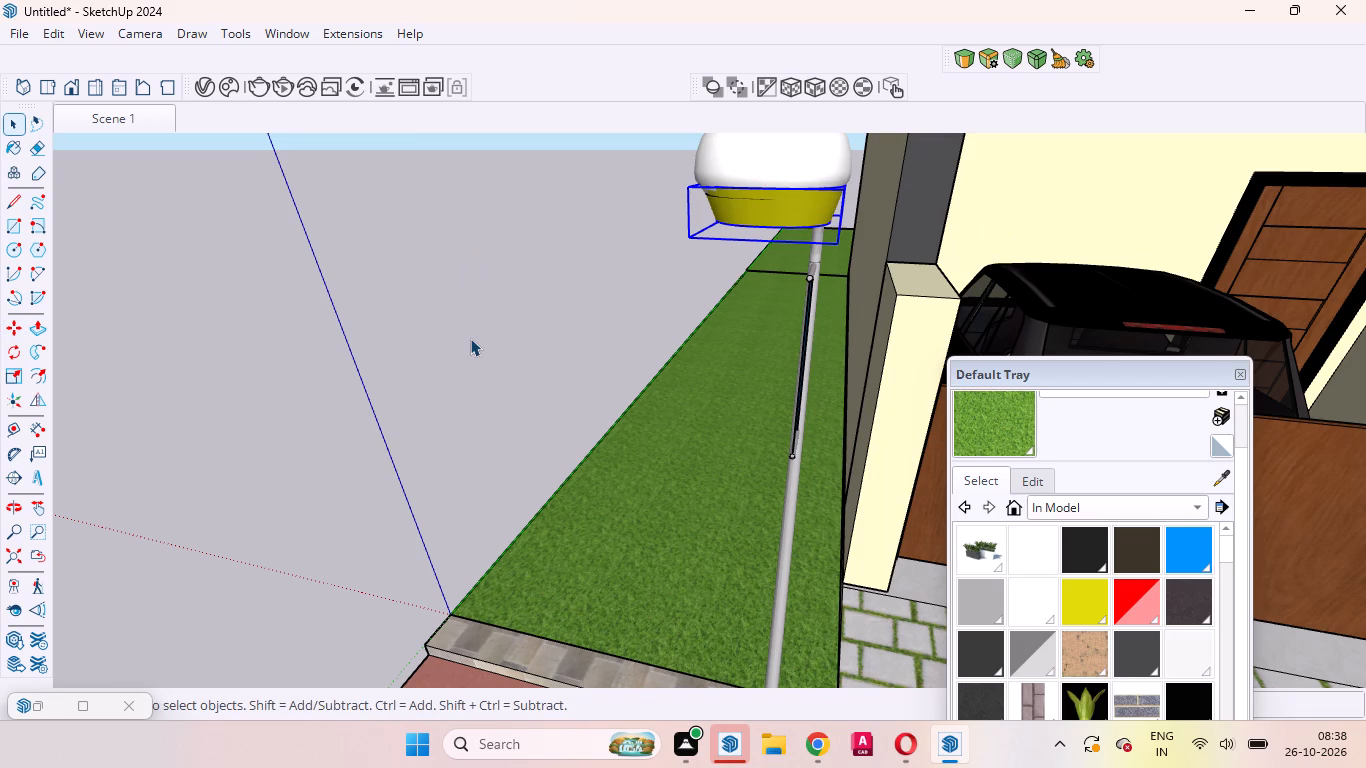
{"action": "left_click", "coordinate": [470, 338]}
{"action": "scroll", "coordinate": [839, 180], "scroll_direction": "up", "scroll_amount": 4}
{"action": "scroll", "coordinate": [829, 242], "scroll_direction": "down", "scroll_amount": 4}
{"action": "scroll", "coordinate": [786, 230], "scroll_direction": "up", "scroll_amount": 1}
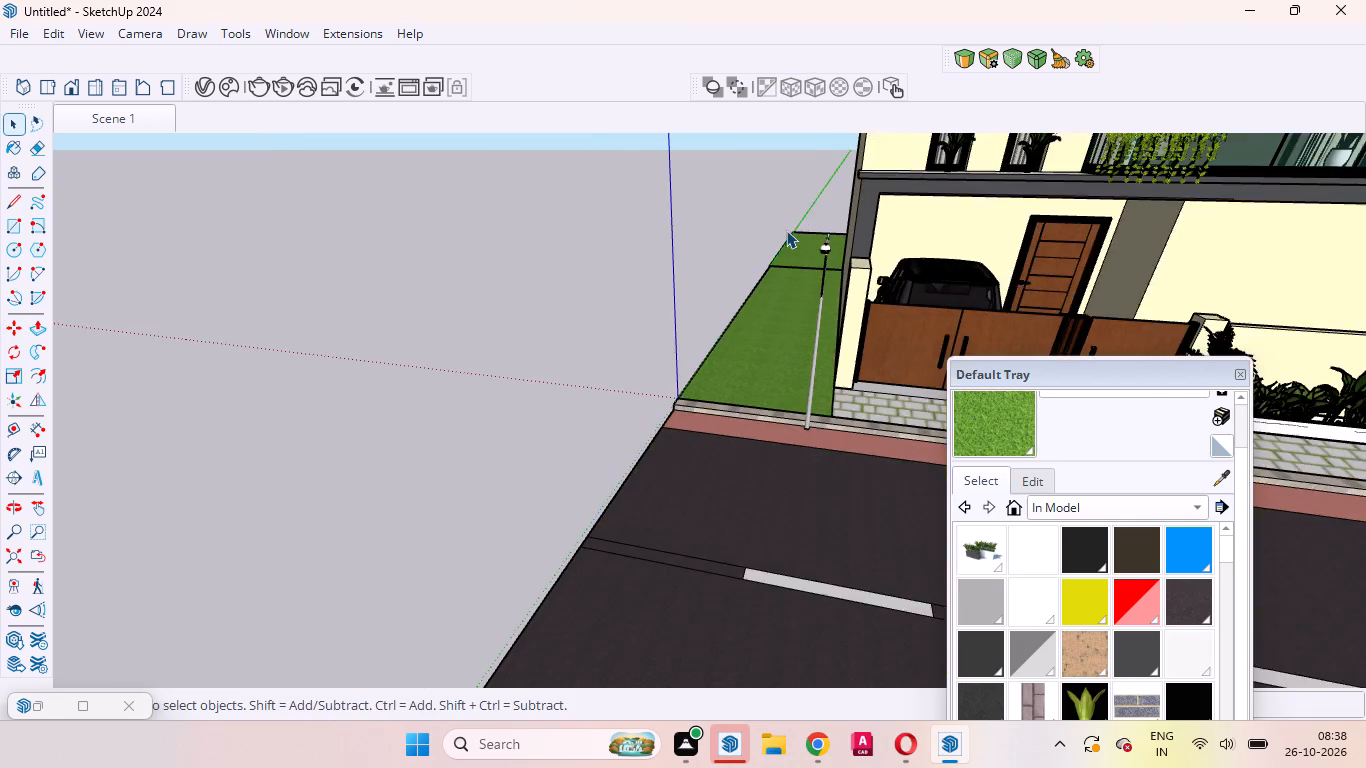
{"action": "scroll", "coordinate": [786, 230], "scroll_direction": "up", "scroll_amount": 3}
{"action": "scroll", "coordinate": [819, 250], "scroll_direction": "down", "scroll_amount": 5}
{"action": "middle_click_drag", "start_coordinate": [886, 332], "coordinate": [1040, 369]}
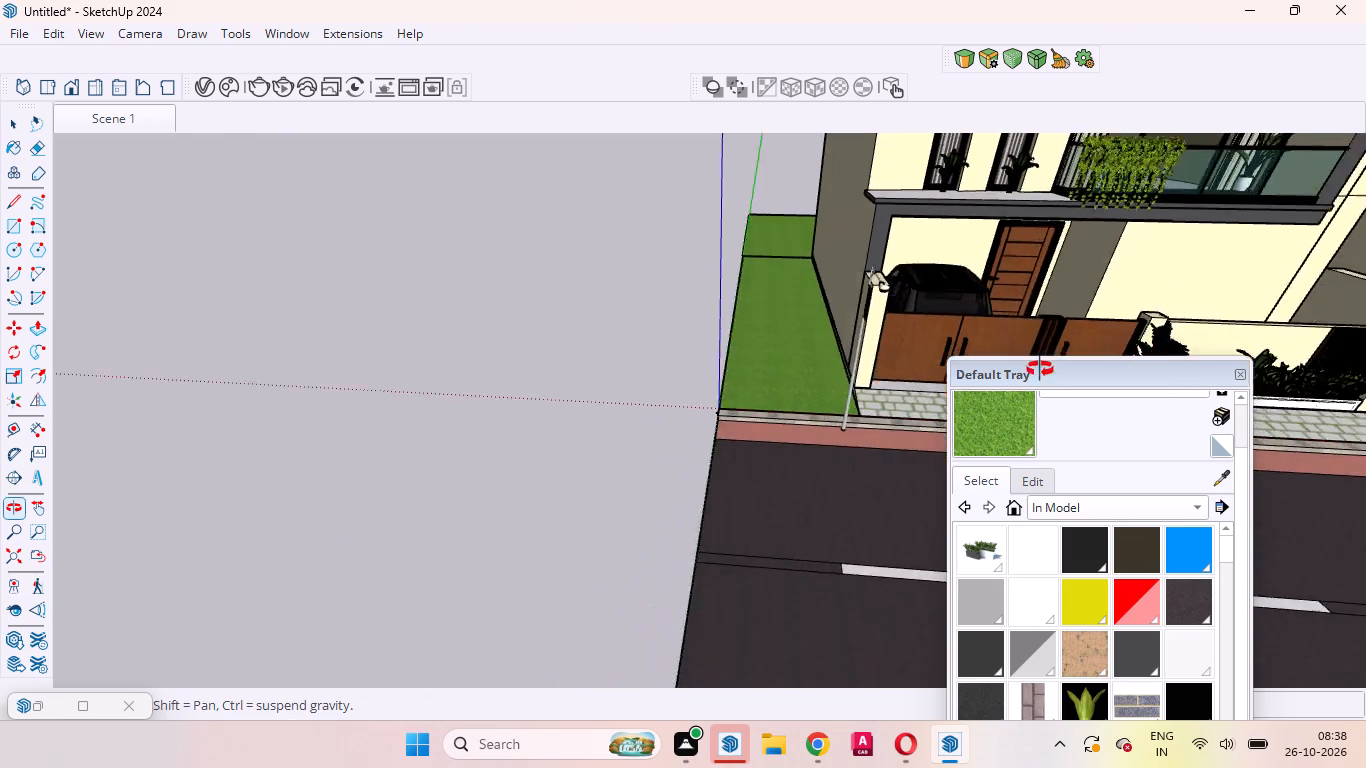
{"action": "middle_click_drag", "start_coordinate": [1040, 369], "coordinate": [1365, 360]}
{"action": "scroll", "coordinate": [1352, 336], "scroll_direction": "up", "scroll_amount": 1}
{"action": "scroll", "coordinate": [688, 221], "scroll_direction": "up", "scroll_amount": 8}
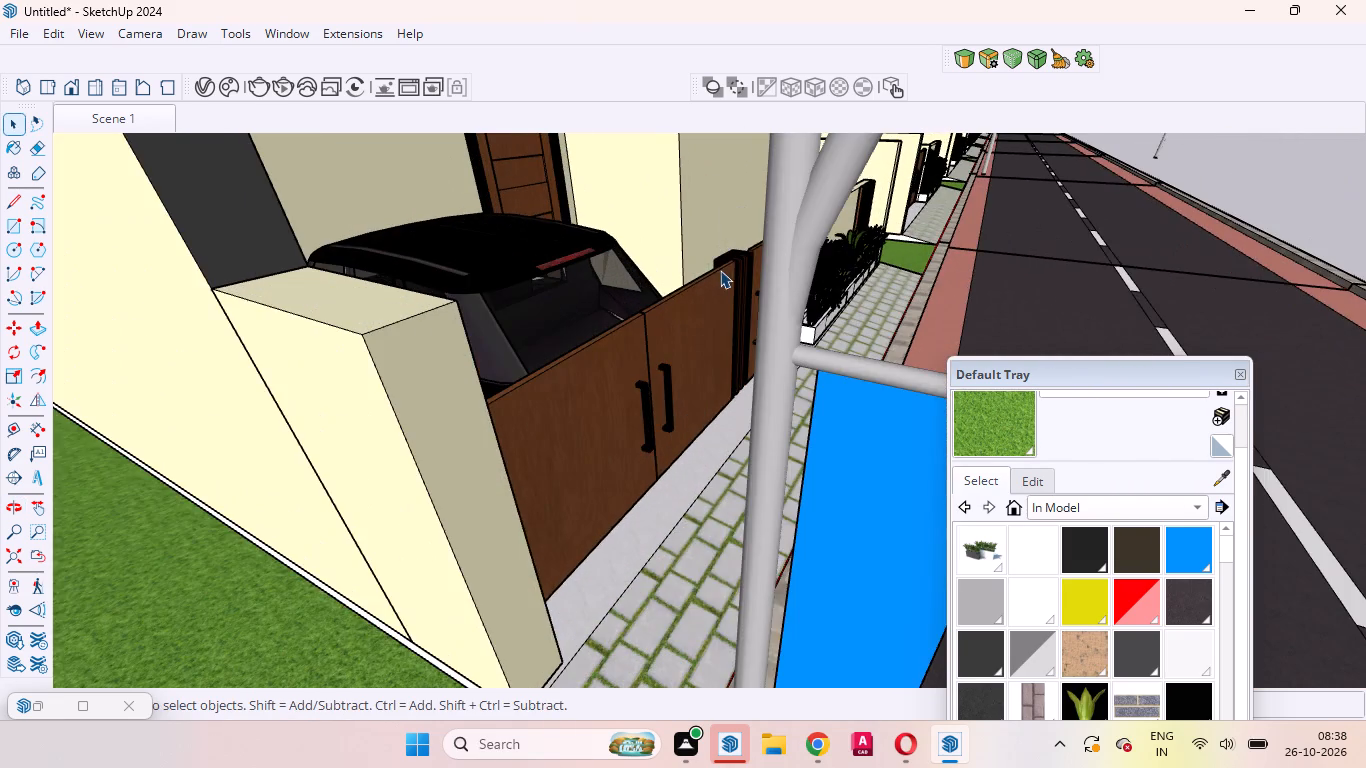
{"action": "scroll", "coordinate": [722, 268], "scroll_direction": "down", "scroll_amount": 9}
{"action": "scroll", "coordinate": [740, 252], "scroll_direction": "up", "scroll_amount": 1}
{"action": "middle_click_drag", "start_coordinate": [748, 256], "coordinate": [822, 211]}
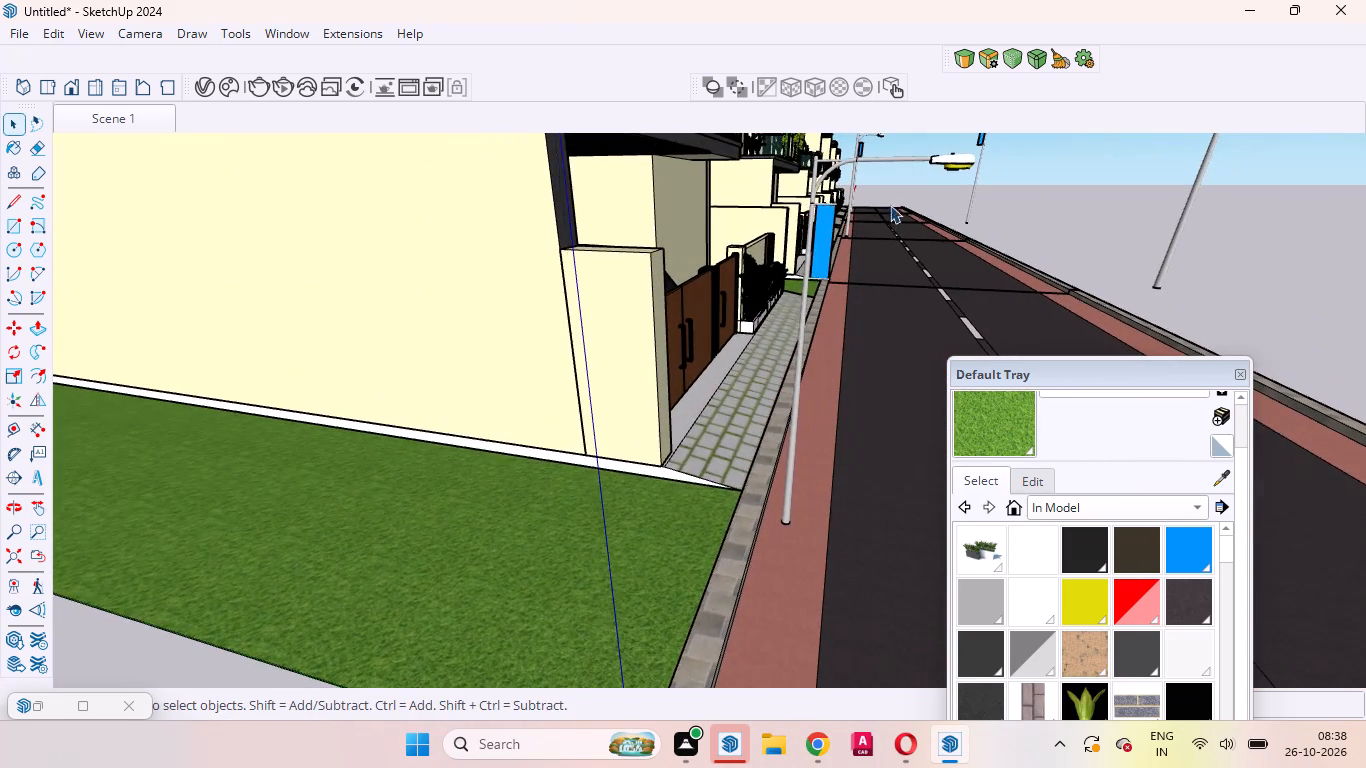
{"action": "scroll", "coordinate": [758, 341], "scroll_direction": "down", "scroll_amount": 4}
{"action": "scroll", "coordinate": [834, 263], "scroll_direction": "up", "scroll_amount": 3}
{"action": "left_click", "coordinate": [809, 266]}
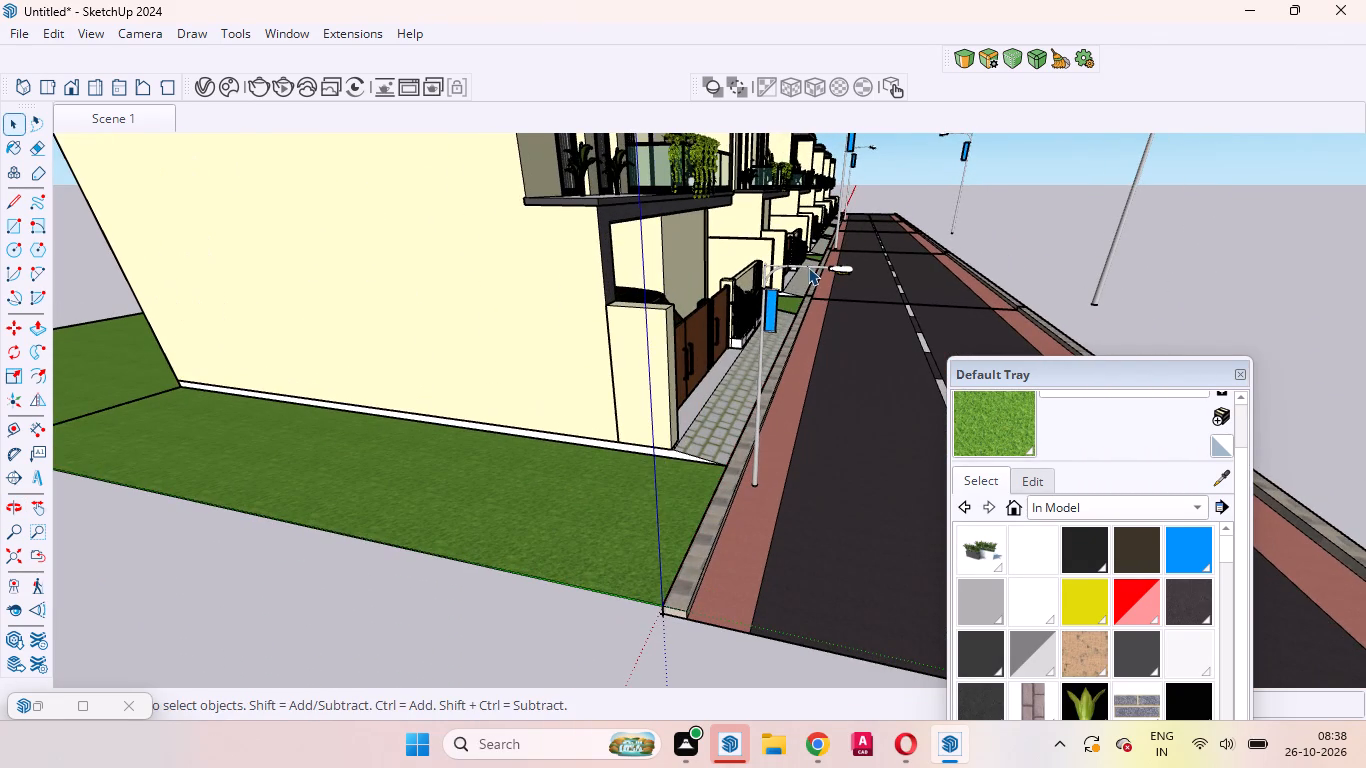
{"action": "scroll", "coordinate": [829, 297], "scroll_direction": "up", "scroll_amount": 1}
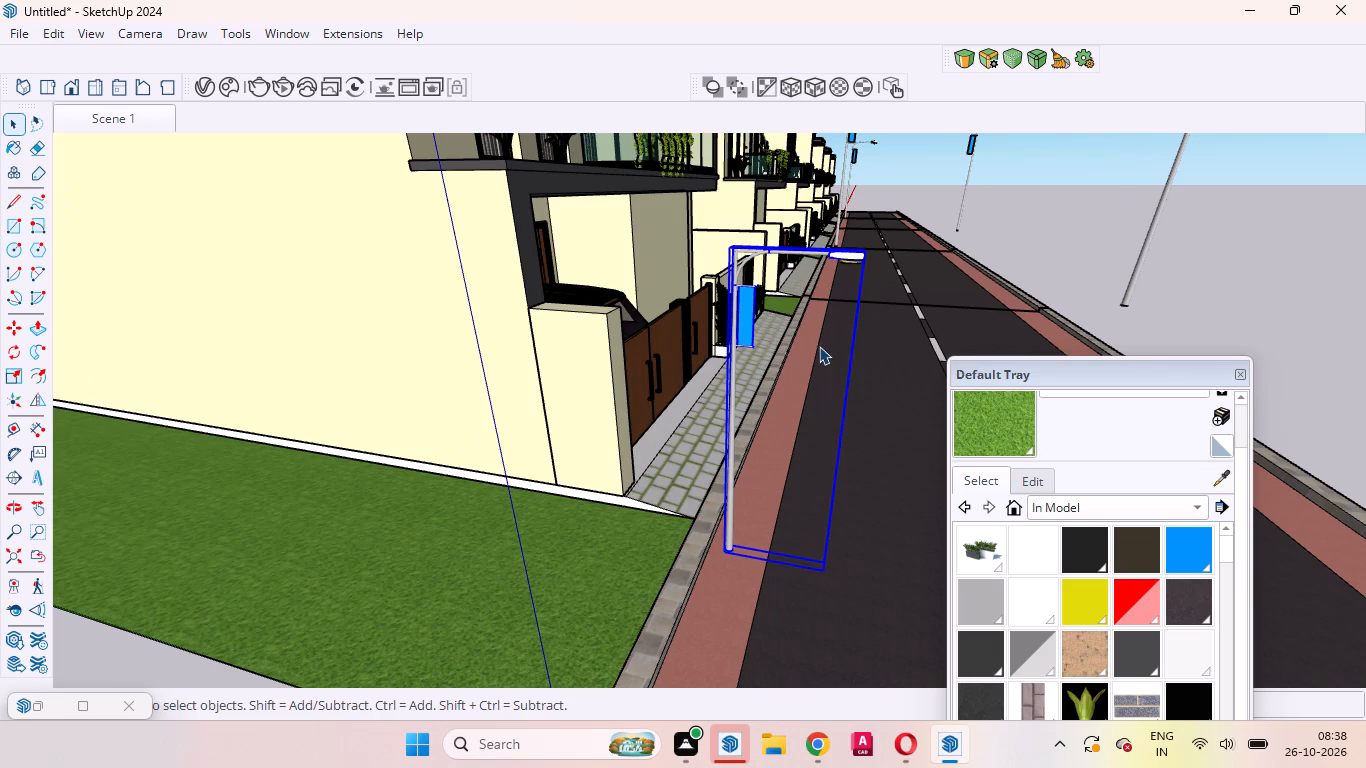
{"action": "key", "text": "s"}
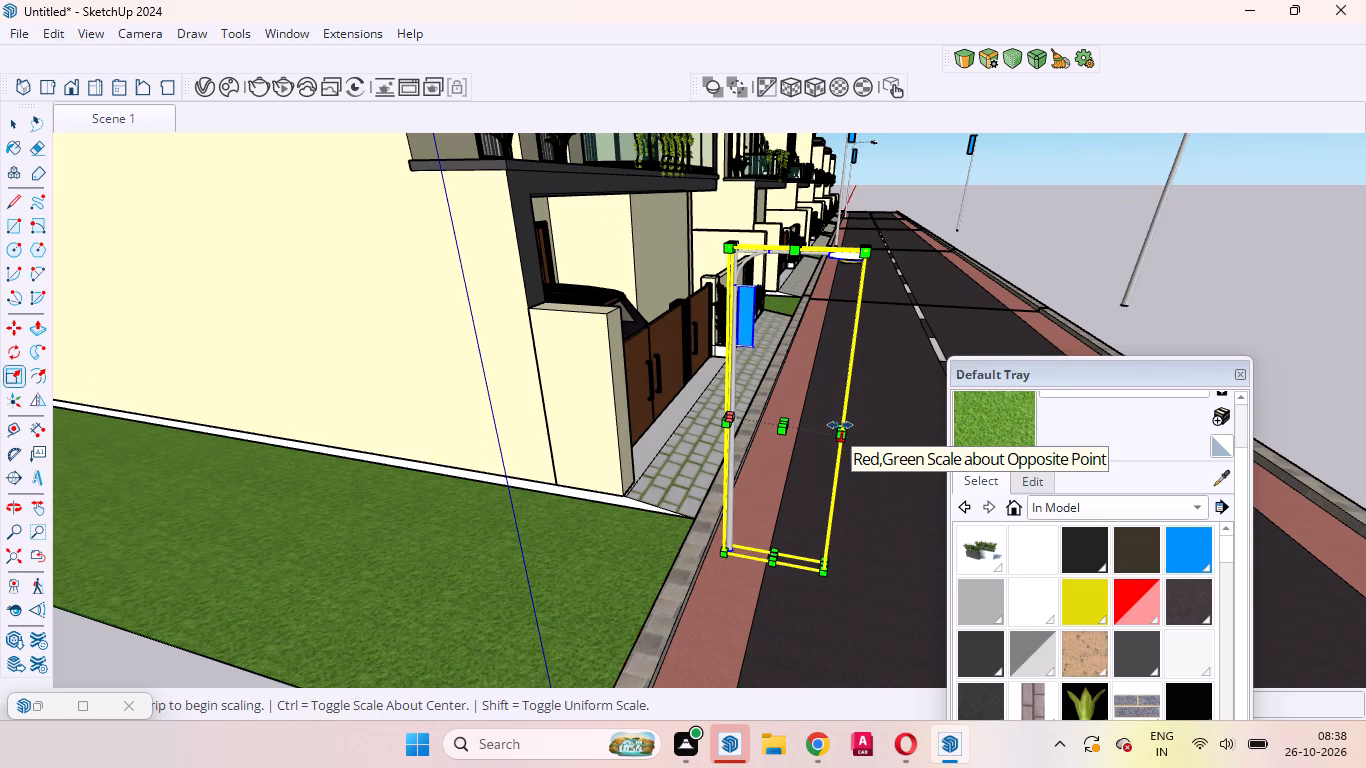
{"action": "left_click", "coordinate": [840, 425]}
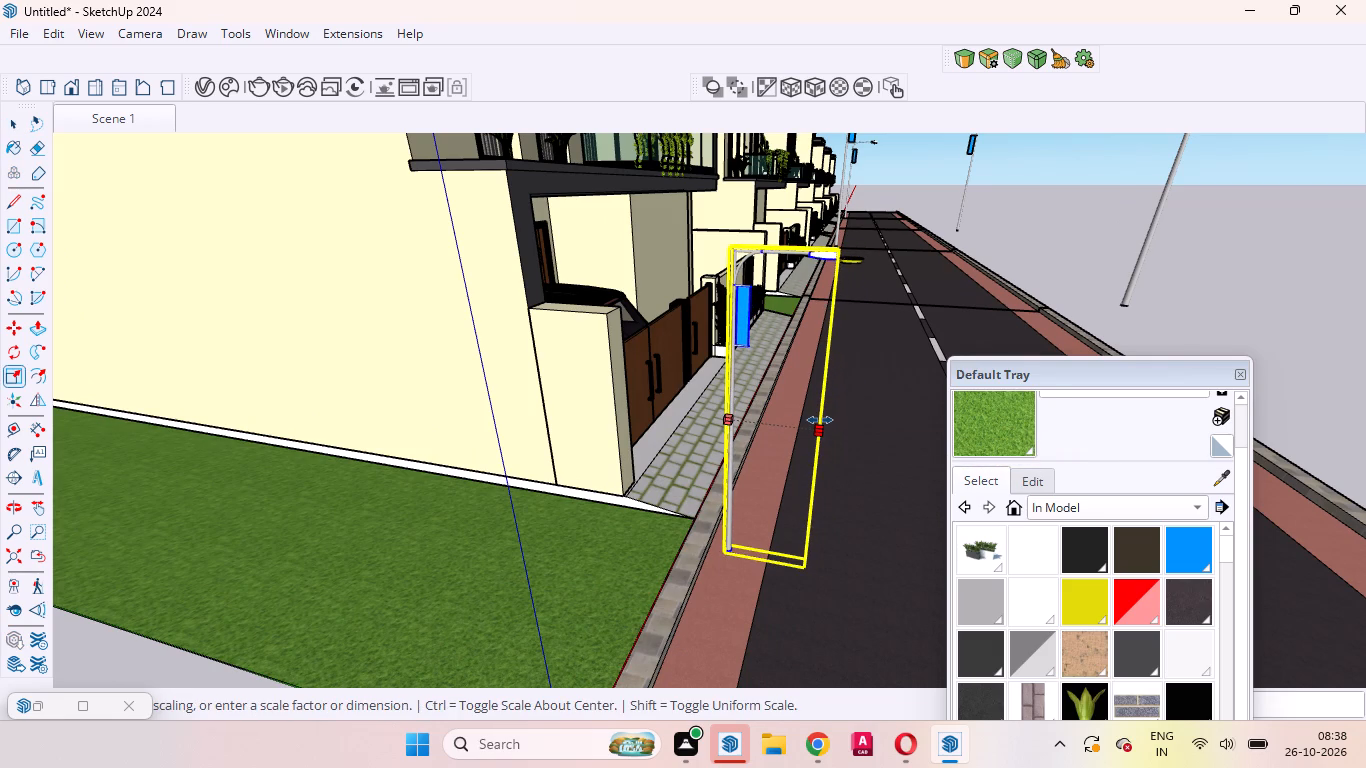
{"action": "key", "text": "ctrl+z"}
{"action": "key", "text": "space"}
Add the yellow lamp piece to the selected first street light and make them one group.
{"action": "scroll", "coordinate": [853, 249], "scroll_direction": "up", "scroll_amount": 7}
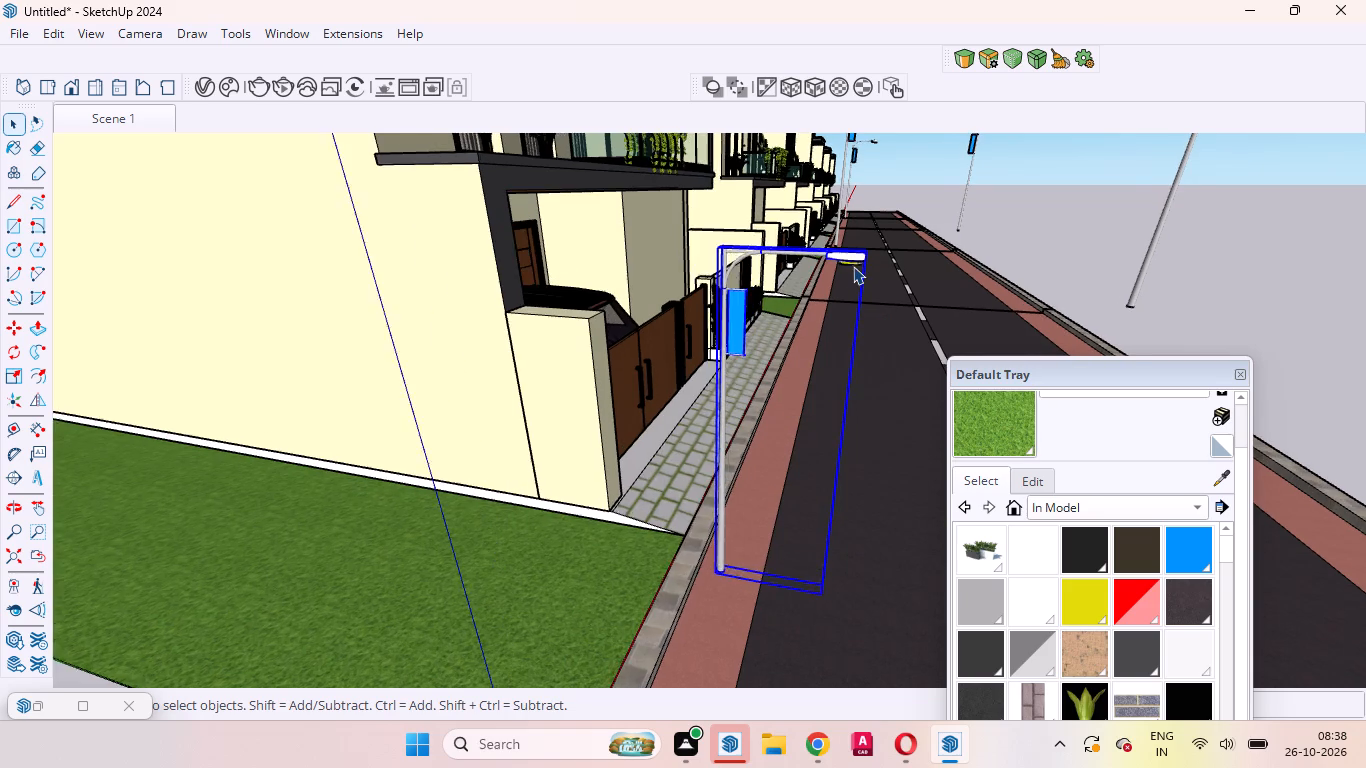
{"action": "scroll", "coordinate": [853, 267], "scroll_direction": "up", "scroll_amount": 4}
{"action": "left_click", "coordinate": [850, 263], "text": "ctrl"}
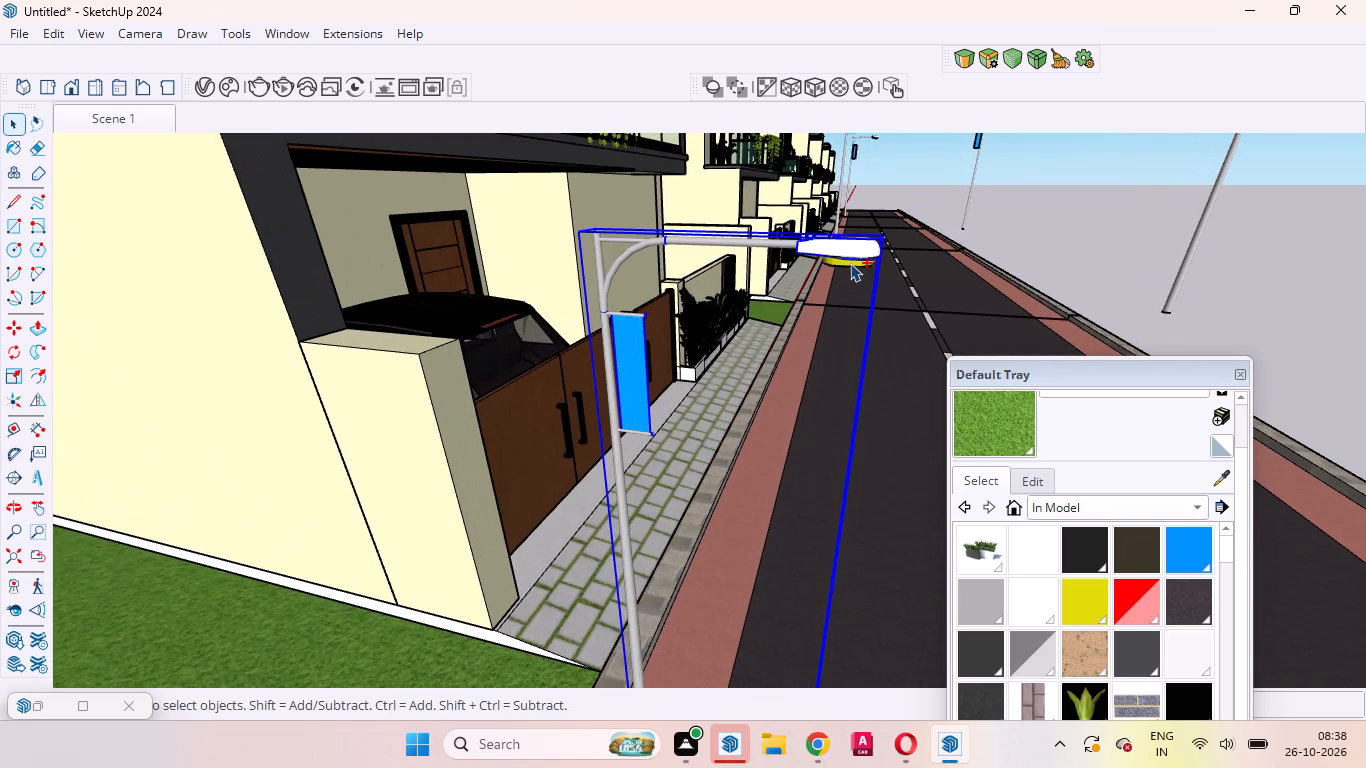
{"action": "right_click", "coordinate": [839, 245], "text": "ctrl"}
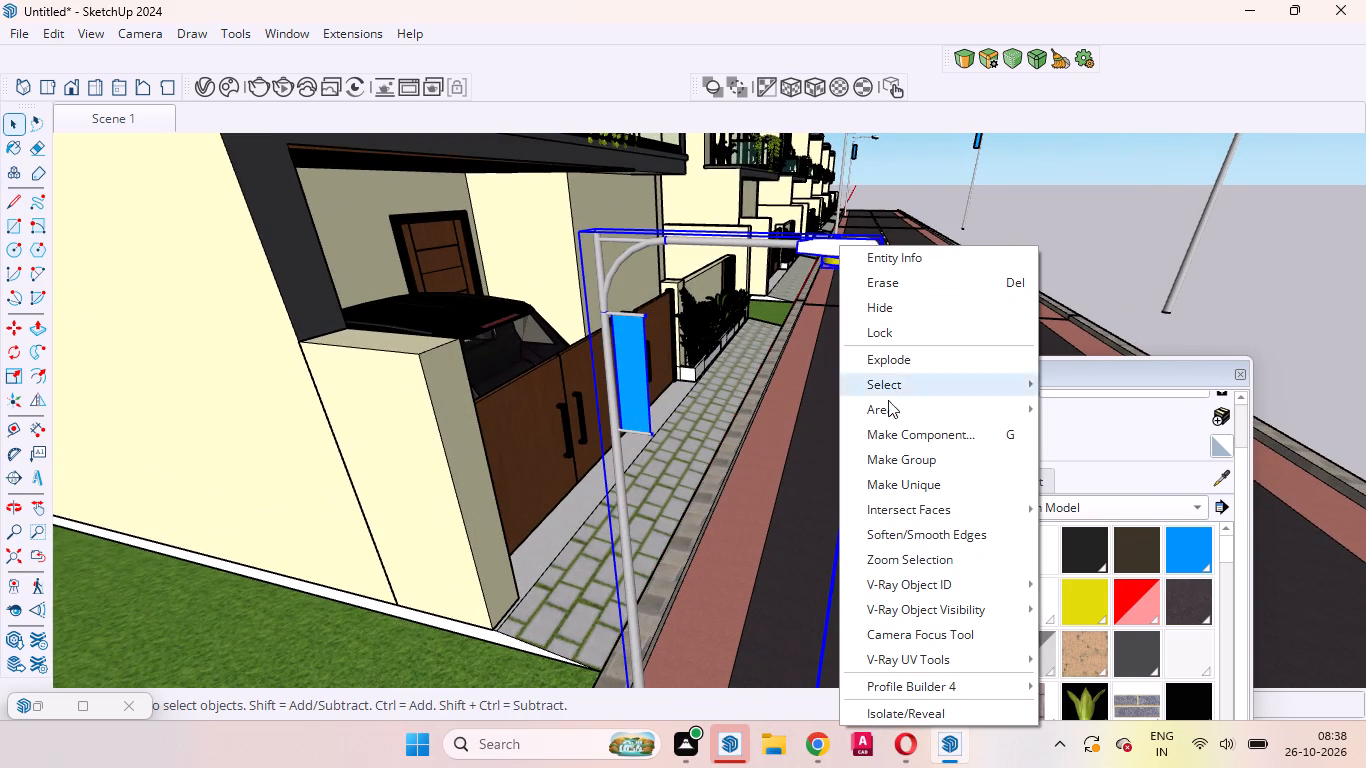
{"action": "left_click", "coordinate": [897, 461]}
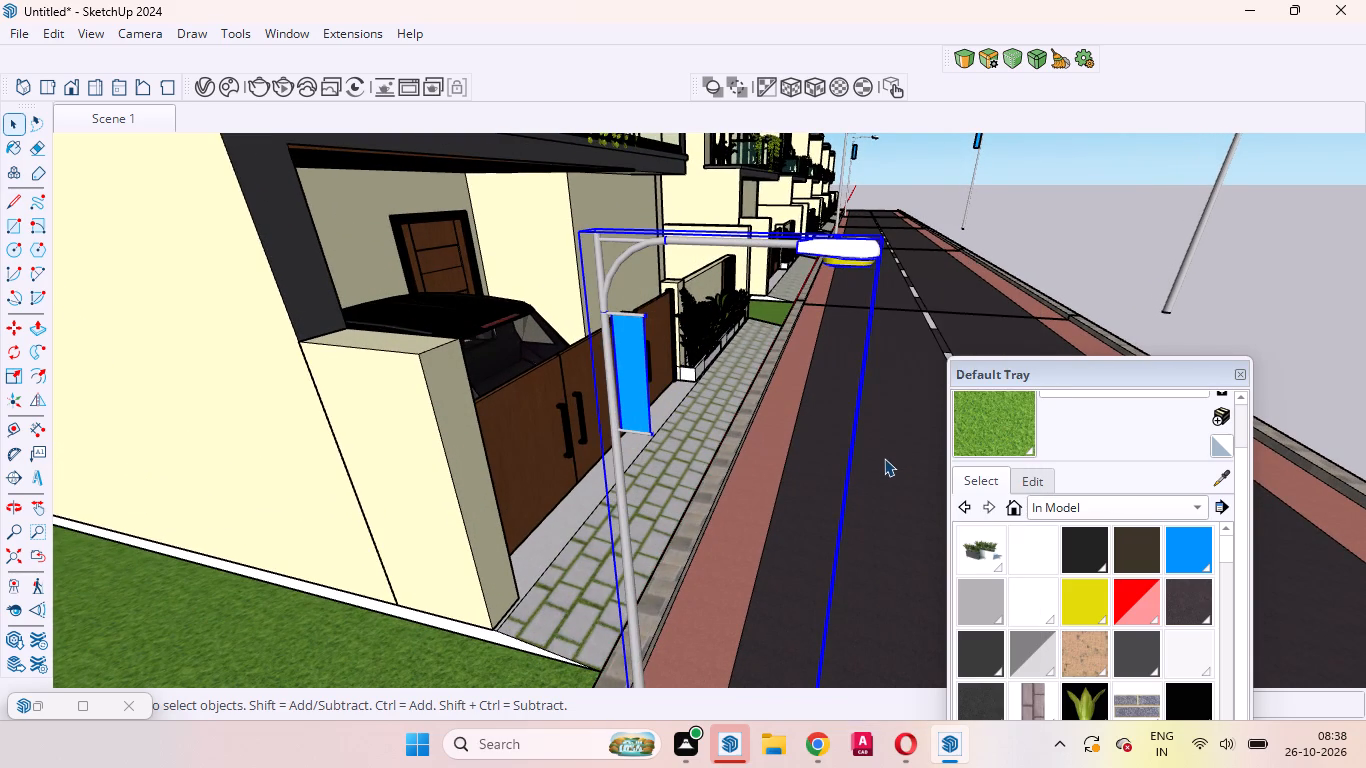
Scale the street light group narrower along the green axis so its arm reaches less over the road, and deselect it.
{"action": "key", "text": "s"}
{"action": "scroll", "coordinate": [865, 406], "scroll_direction": "down", "scroll_amount": 4}
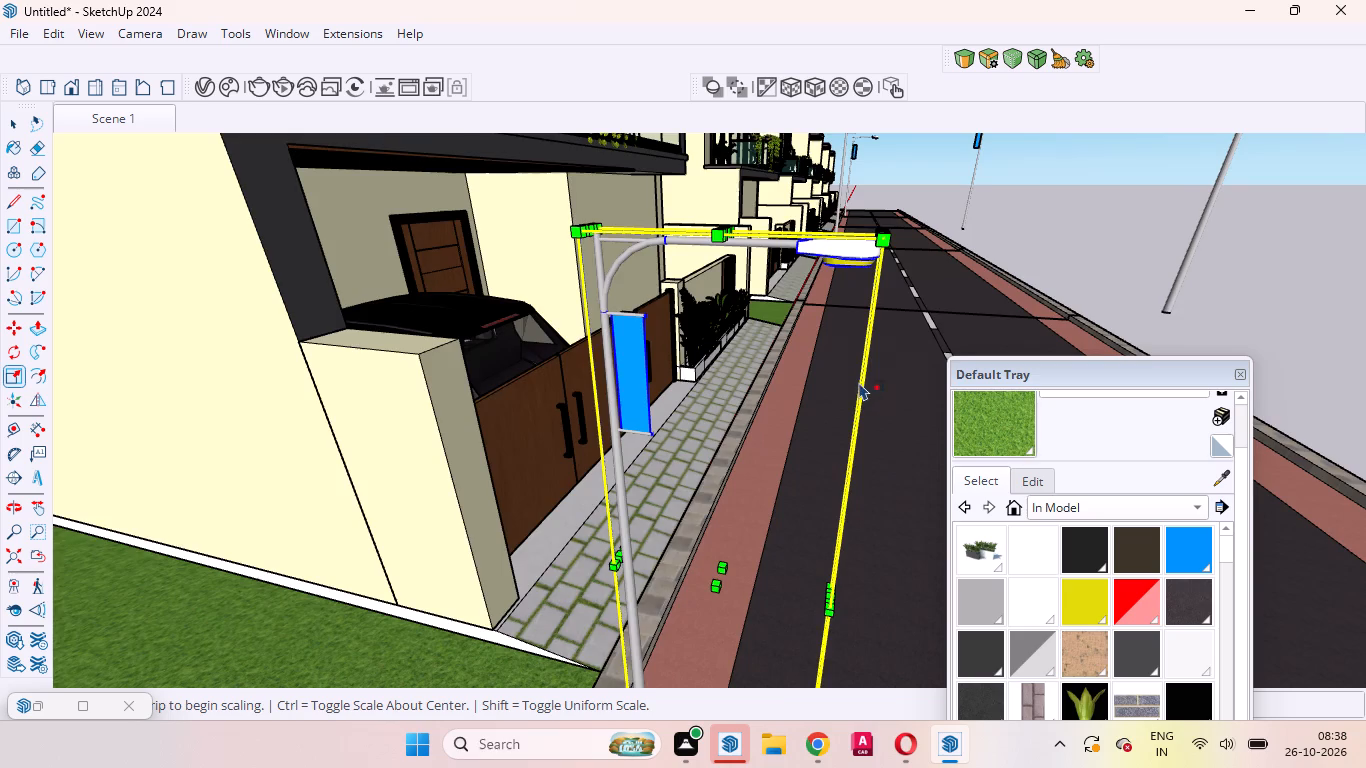
{"action": "scroll", "coordinate": [850, 515], "scroll_direction": "up", "scroll_amount": 4}
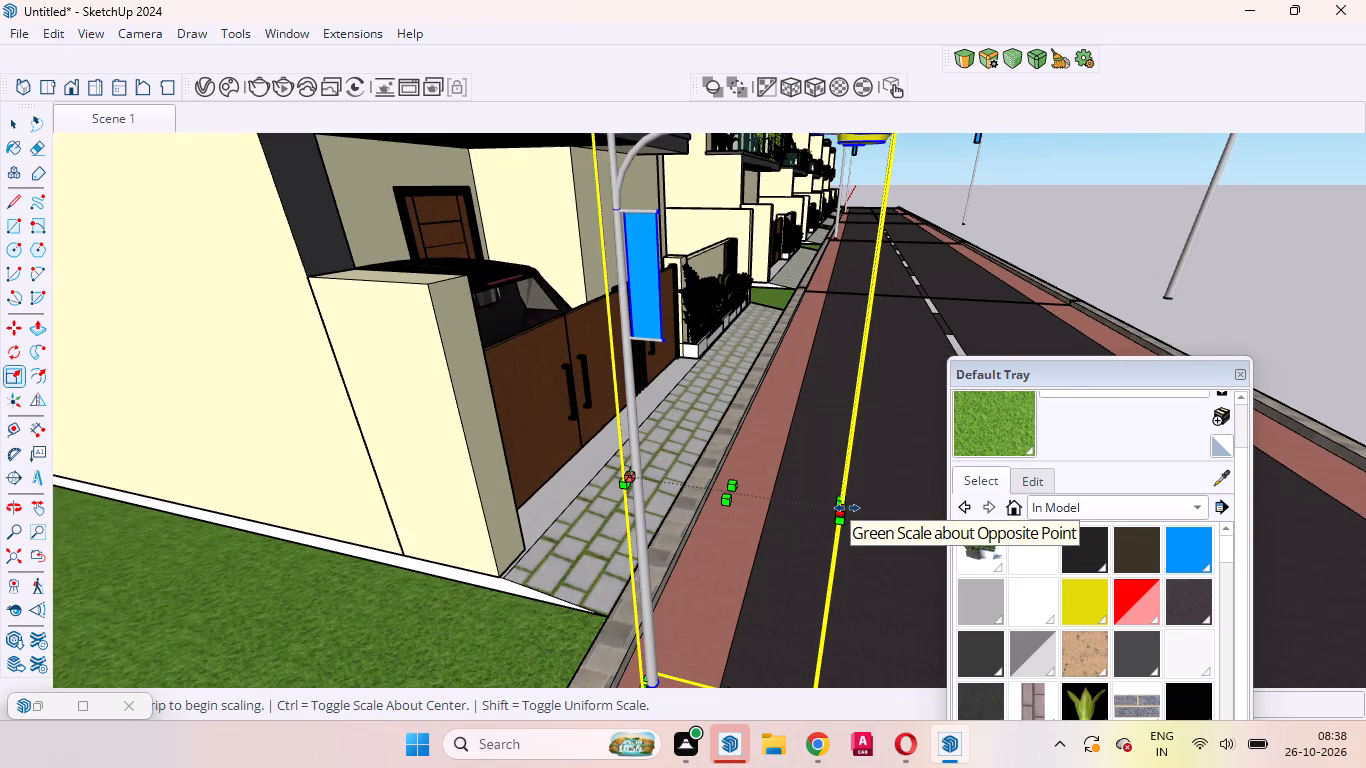
{"action": "left_click", "coordinate": [847, 508]}
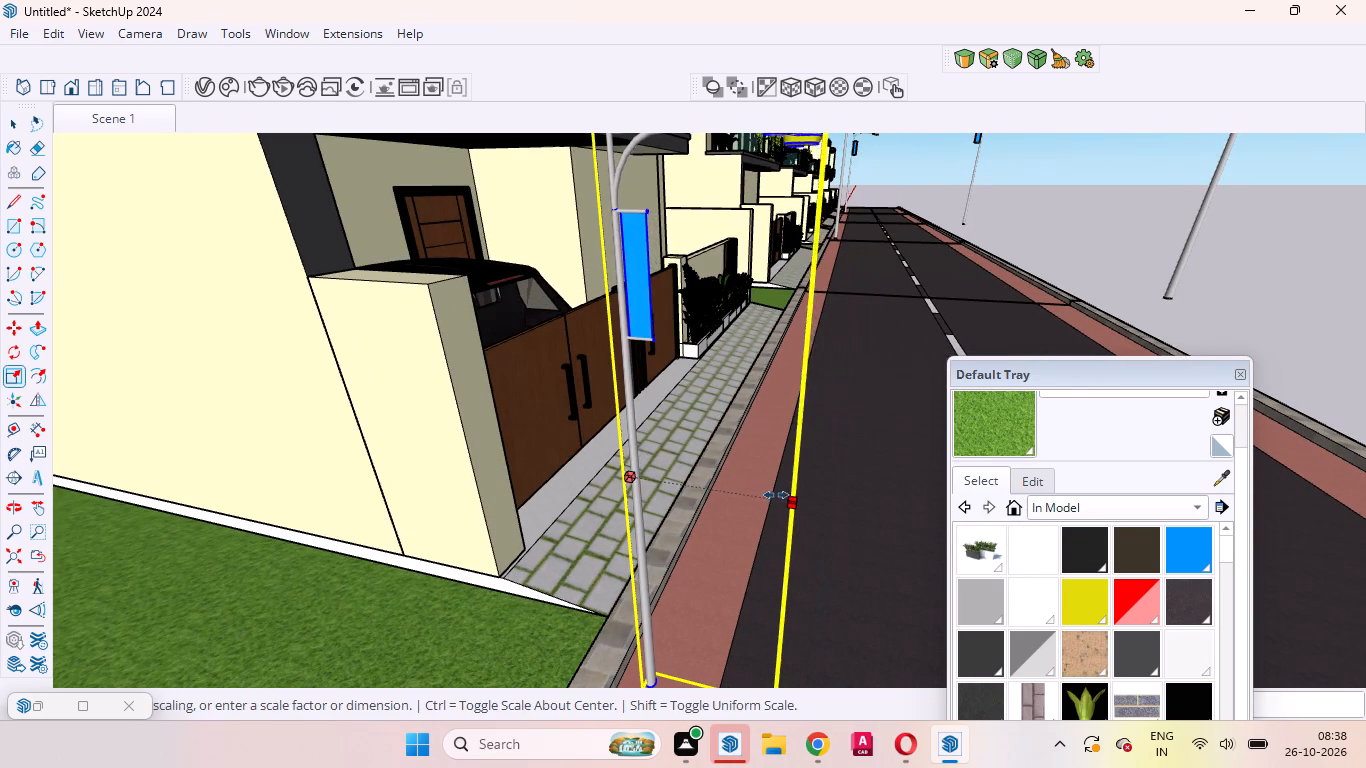
{"action": "left_click", "coordinate": [774, 495]}
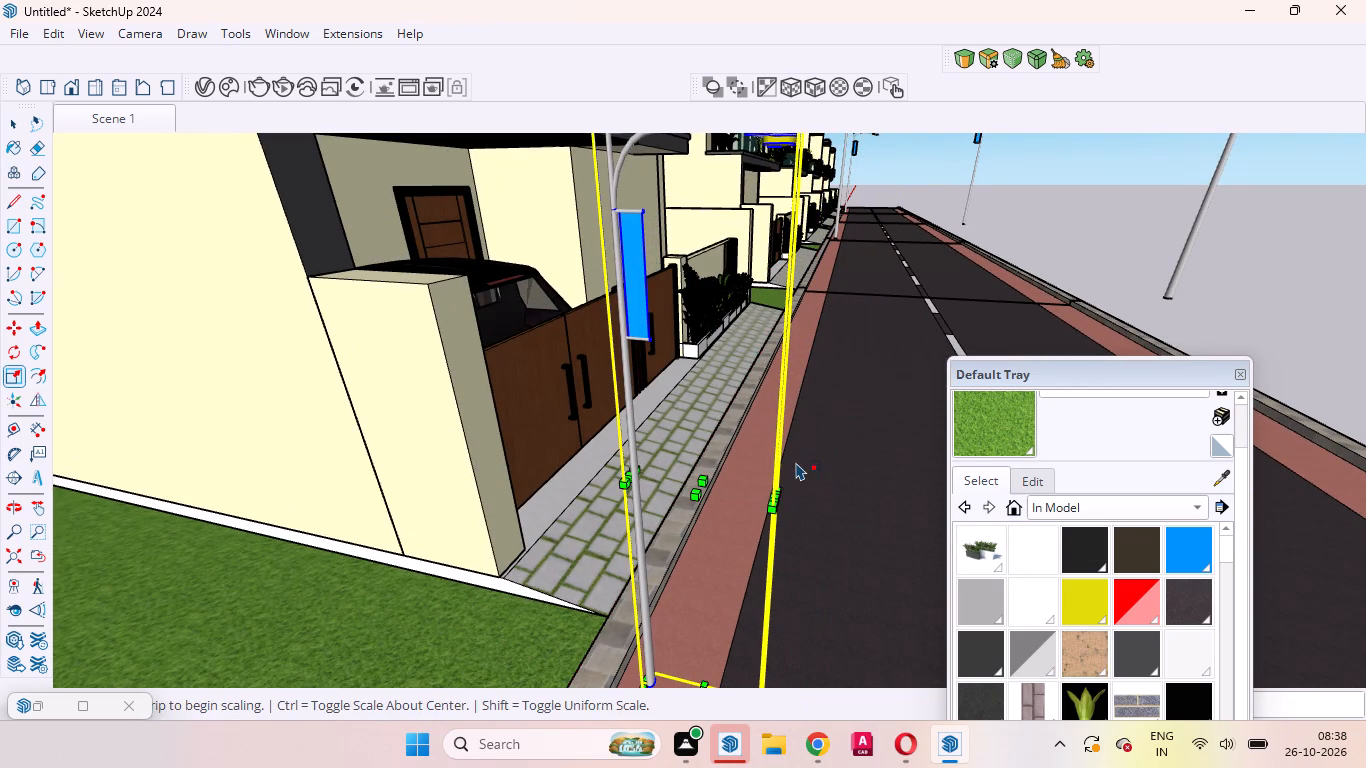
{"action": "key", "text": "space"}
{"action": "scroll", "coordinate": [756, 470], "scroll_direction": "down", "scroll_amount": 9}
{"action": "middle_click_drag", "start_coordinate": [730, 504], "coordinate": [593, 545]}
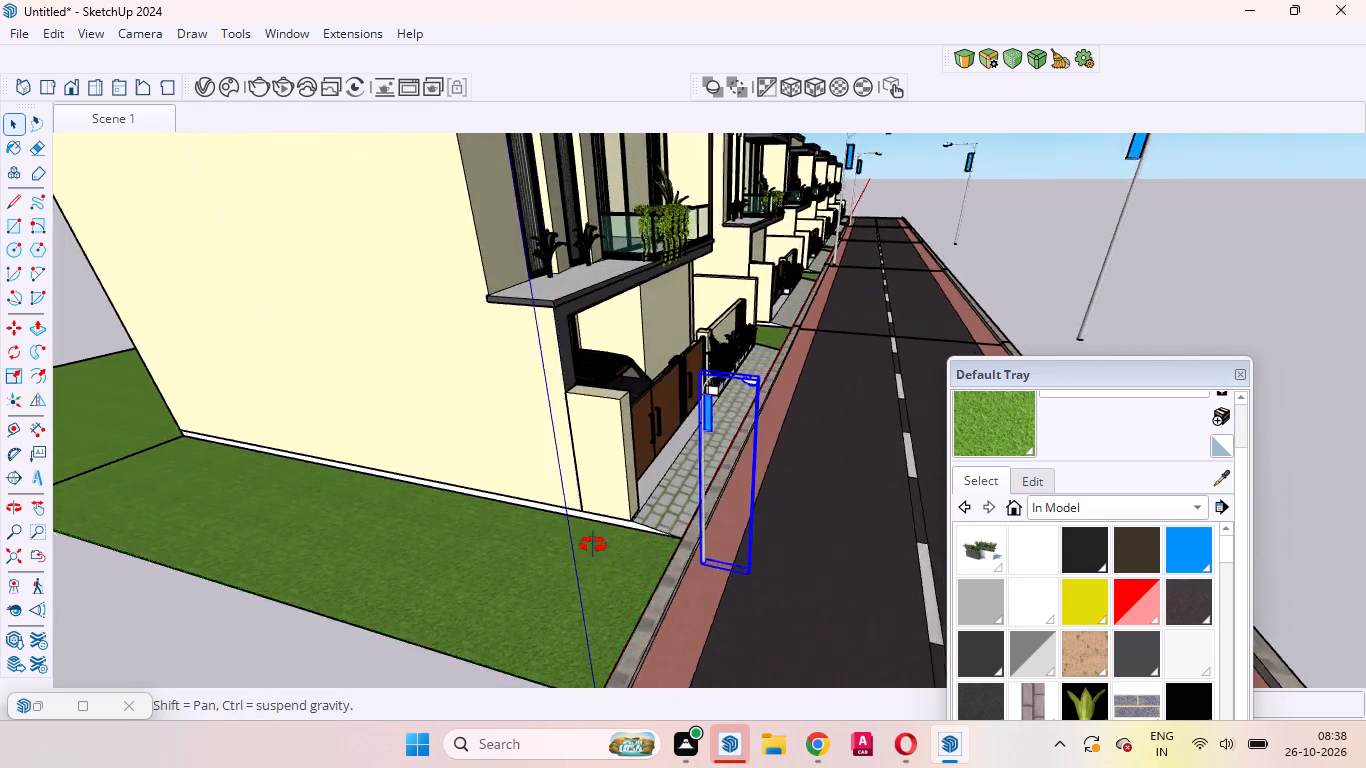
{"action": "middle_click_drag", "start_coordinate": [593, 545], "coordinate": [475, 545]}
{"action": "scroll", "coordinate": [492, 516], "scroll_direction": "down", "scroll_amount": 4}
{"action": "scroll", "coordinate": [669, 467], "scroll_direction": "up", "scroll_amount": 1}
{"action": "scroll", "coordinate": [536, 472], "scroll_direction": "down", "scroll_amount": 5}
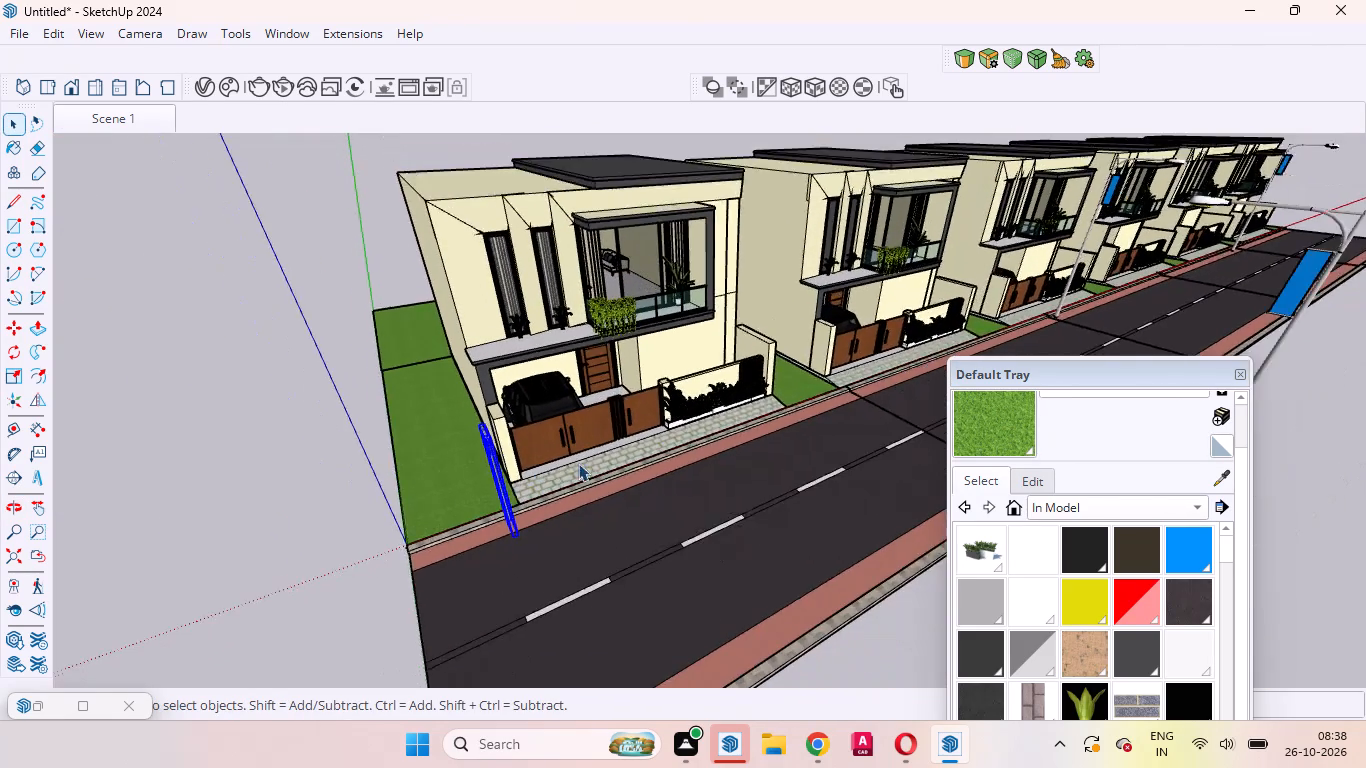
{"action": "scroll", "coordinate": [543, 404], "scroll_direction": "down", "scroll_amount": 9}
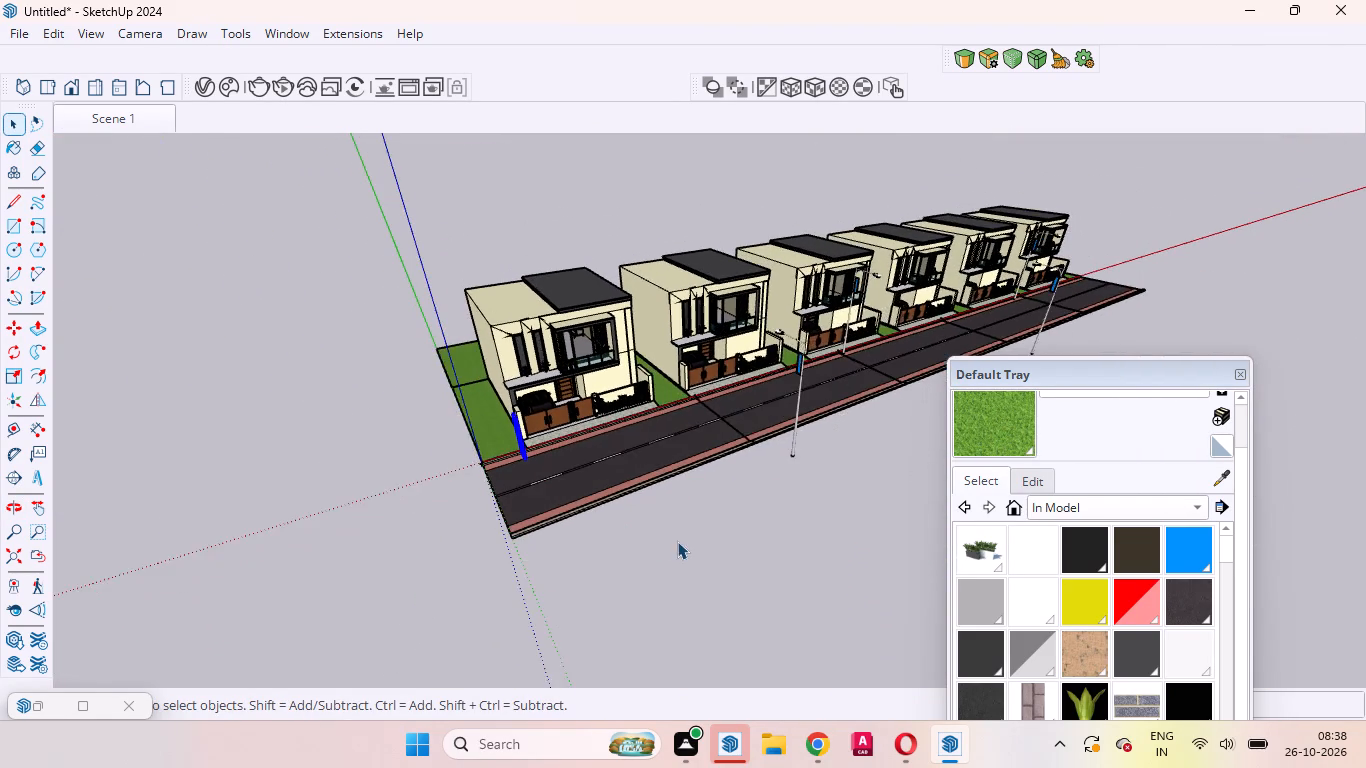
{"action": "left_click", "coordinate": [682, 543]}
Move the street light group a short distance along the pavement edge toward the first house's gate pillar.
{"action": "scroll", "coordinate": [542, 398], "scroll_direction": "up", "scroll_amount": 11}
{"action": "middle_click_drag", "start_coordinate": [517, 442], "coordinate": [379, 458]}
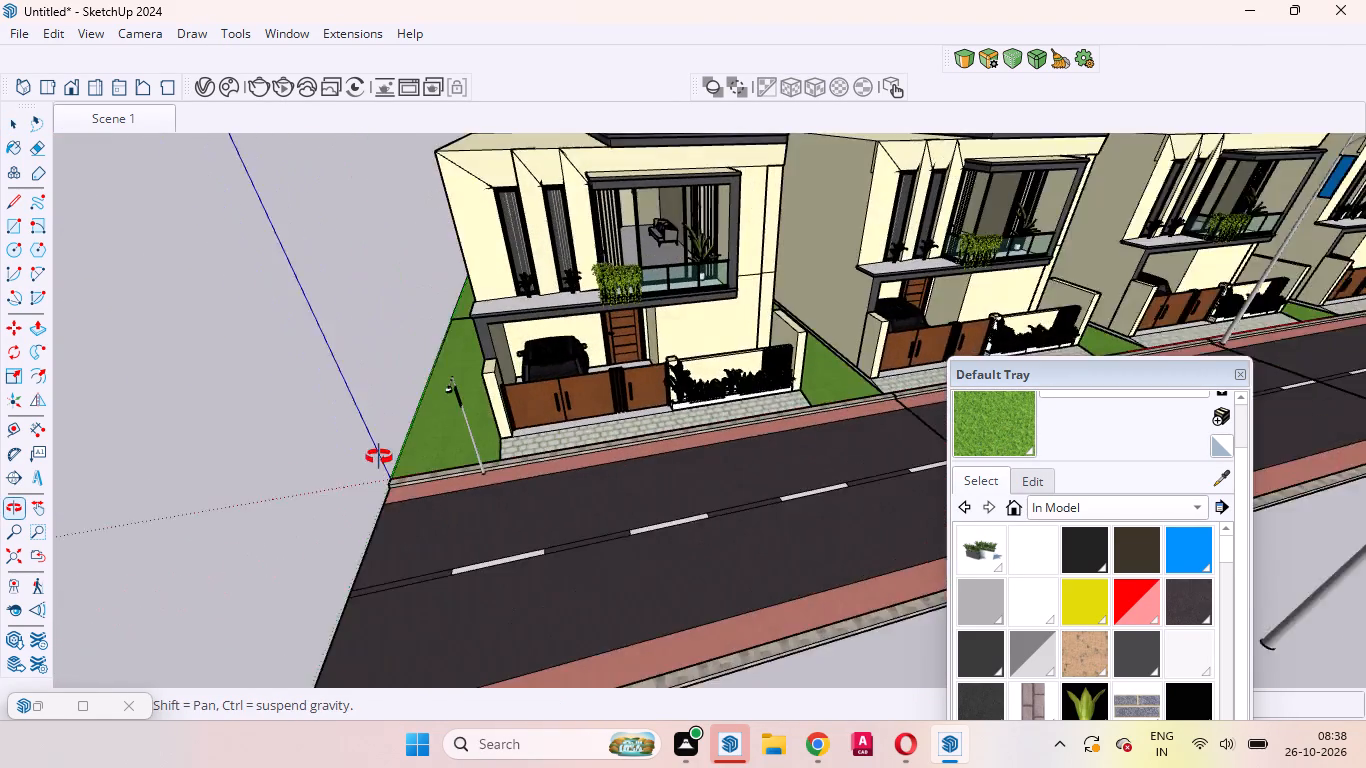
{"action": "scroll", "coordinate": [448, 398], "scroll_direction": "up", "scroll_amount": 9}
{"action": "left_click", "coordinate": [481, 403]}
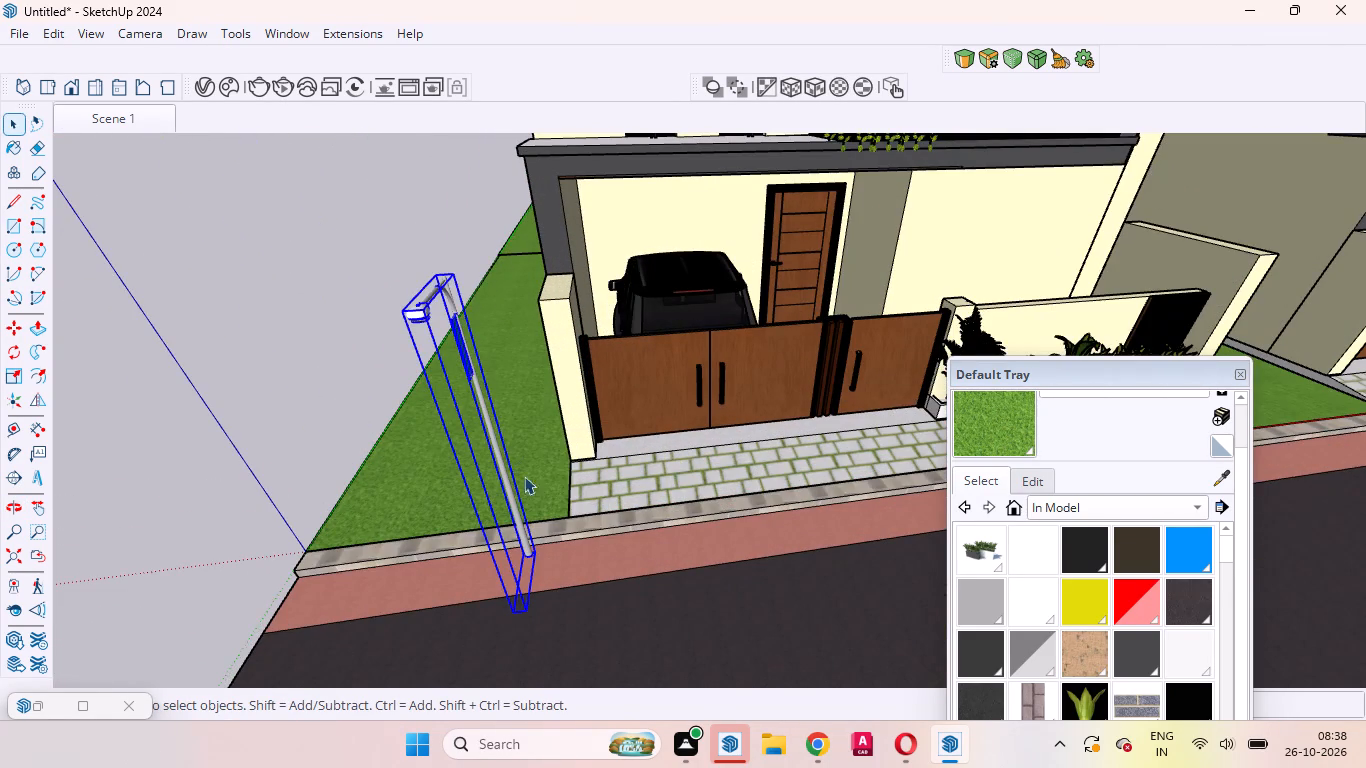
{"action": "key", "text": "m"}
{"action": "left_click", "coordinate": [557, 581]}
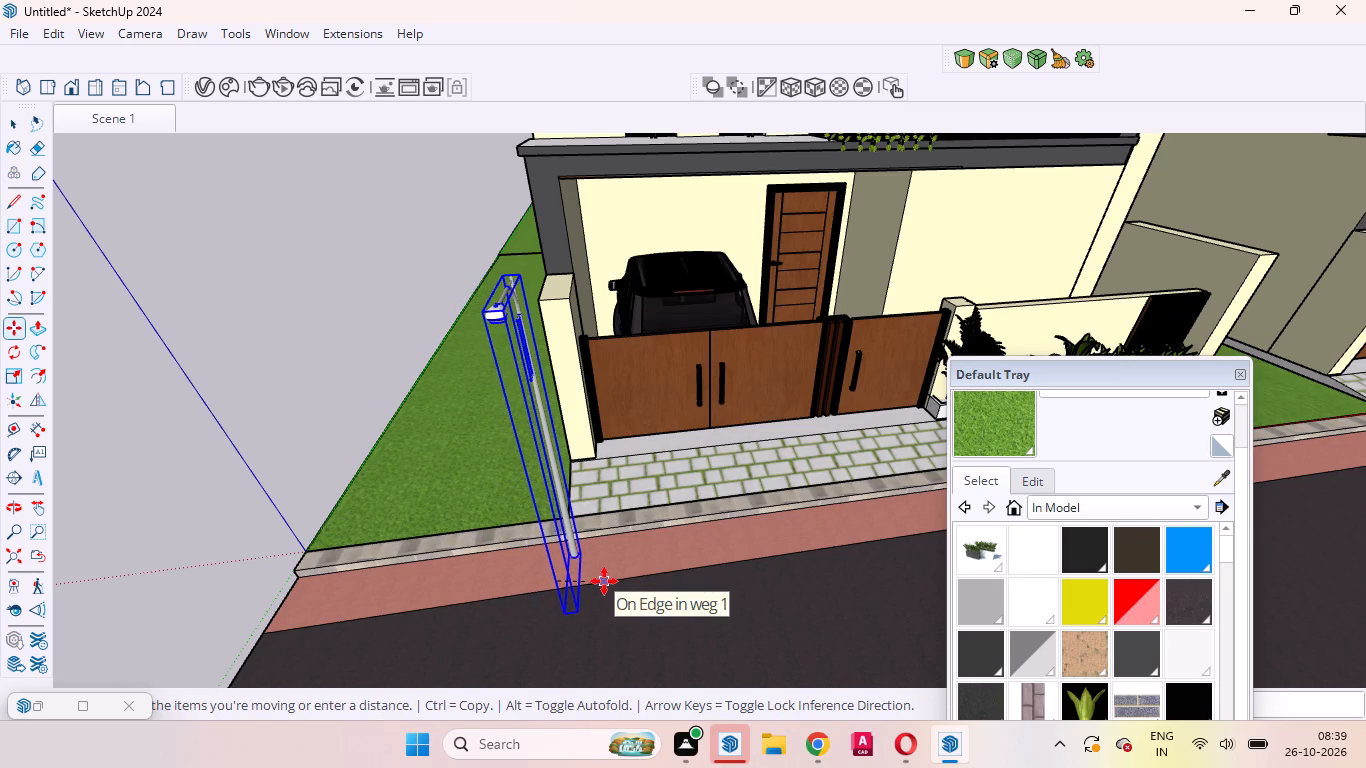
{"action": "left_click", "coordinate": [604, 581]}
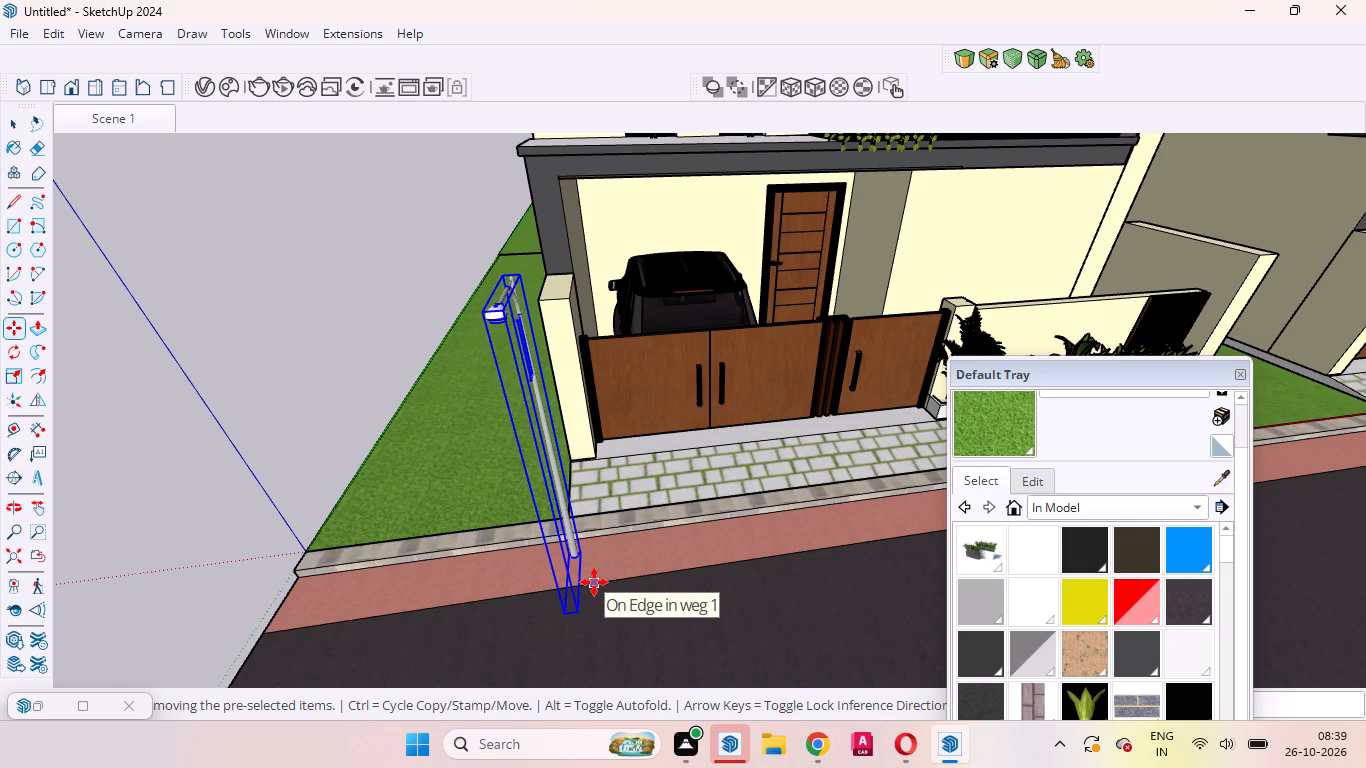
Copy the street light group along the red axis to the far end of the first house's front boundary wall.
{"action": "key", "text": "m"}
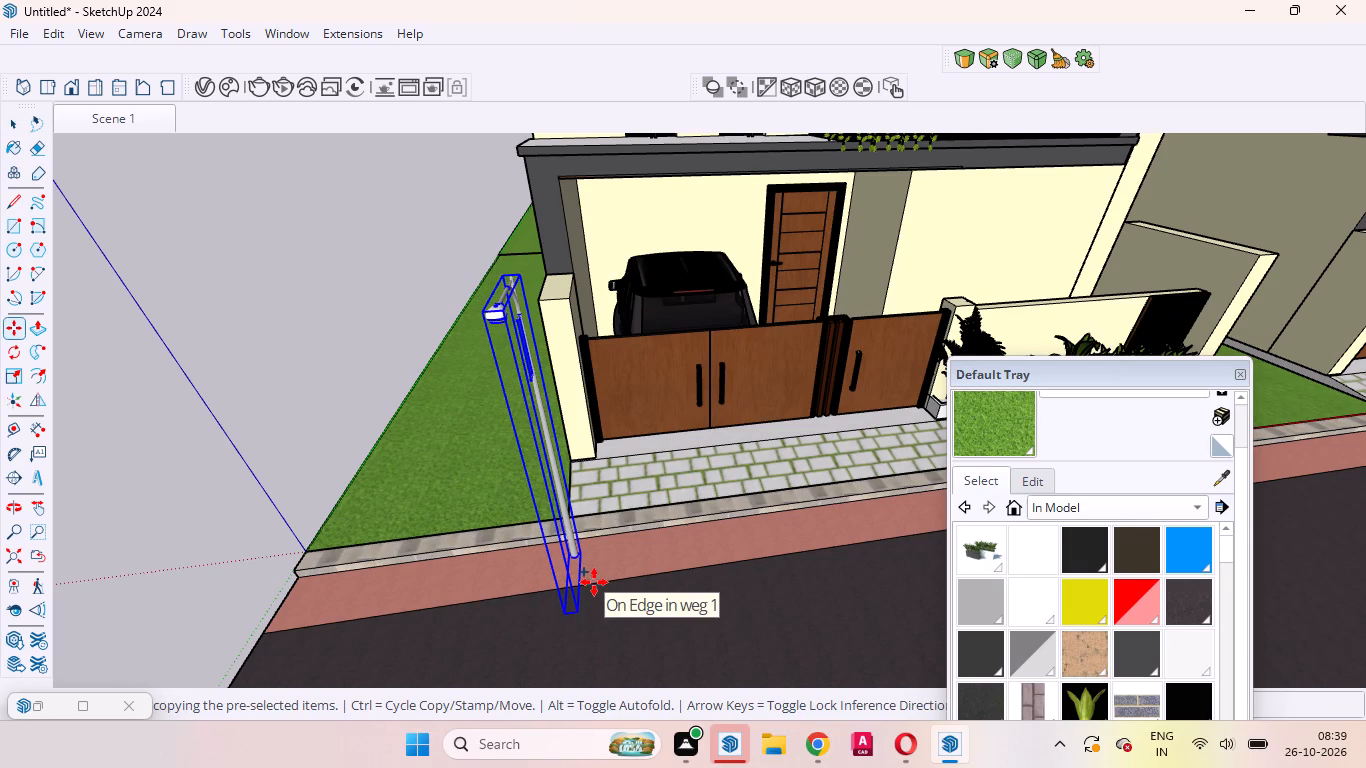
{"action": "scroll", "coordinate": [361, 536], "scroll_direction": "down", "scroll_amount": 11}
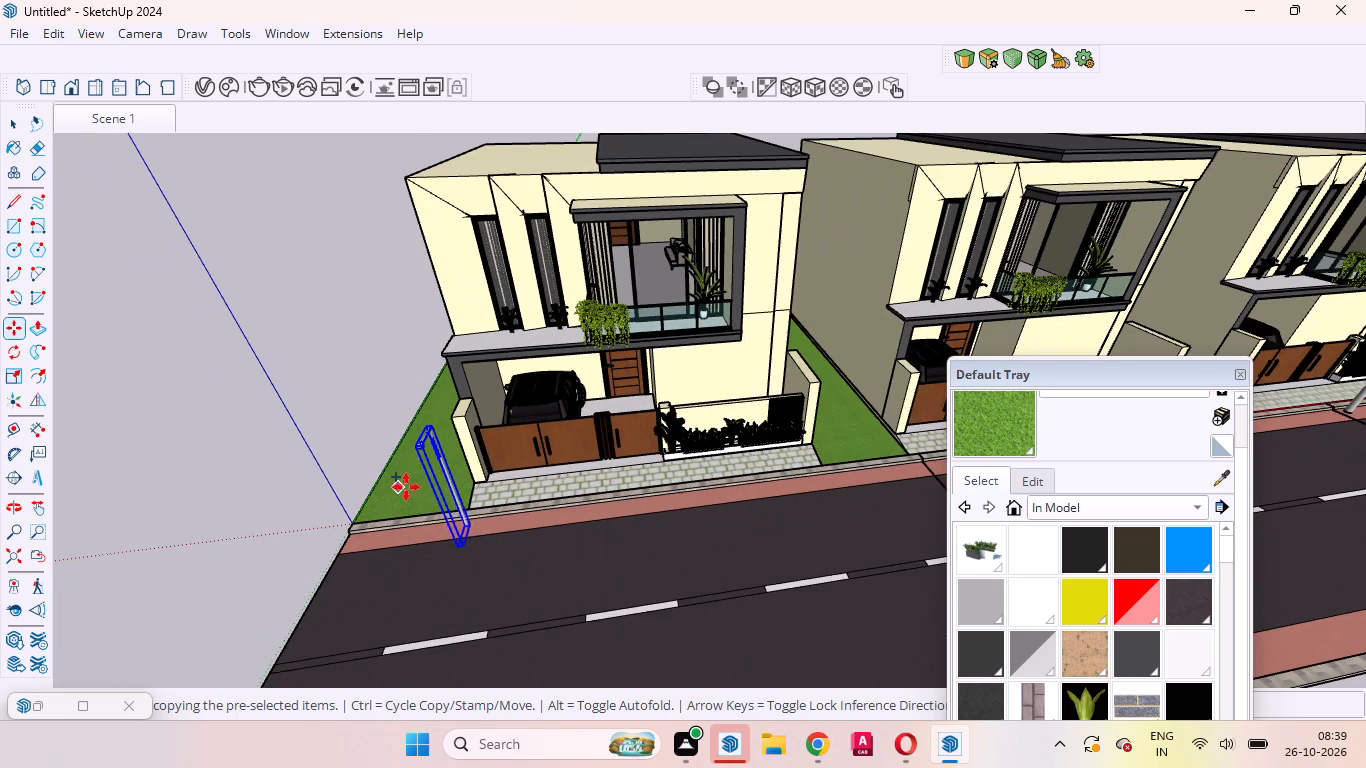
{"action": "left_click", "coordinate": [489, 549]}
{"action": "scroll", "coordinate": [503, 581], "scroll_direction": "down", "scroll_amount": 8}
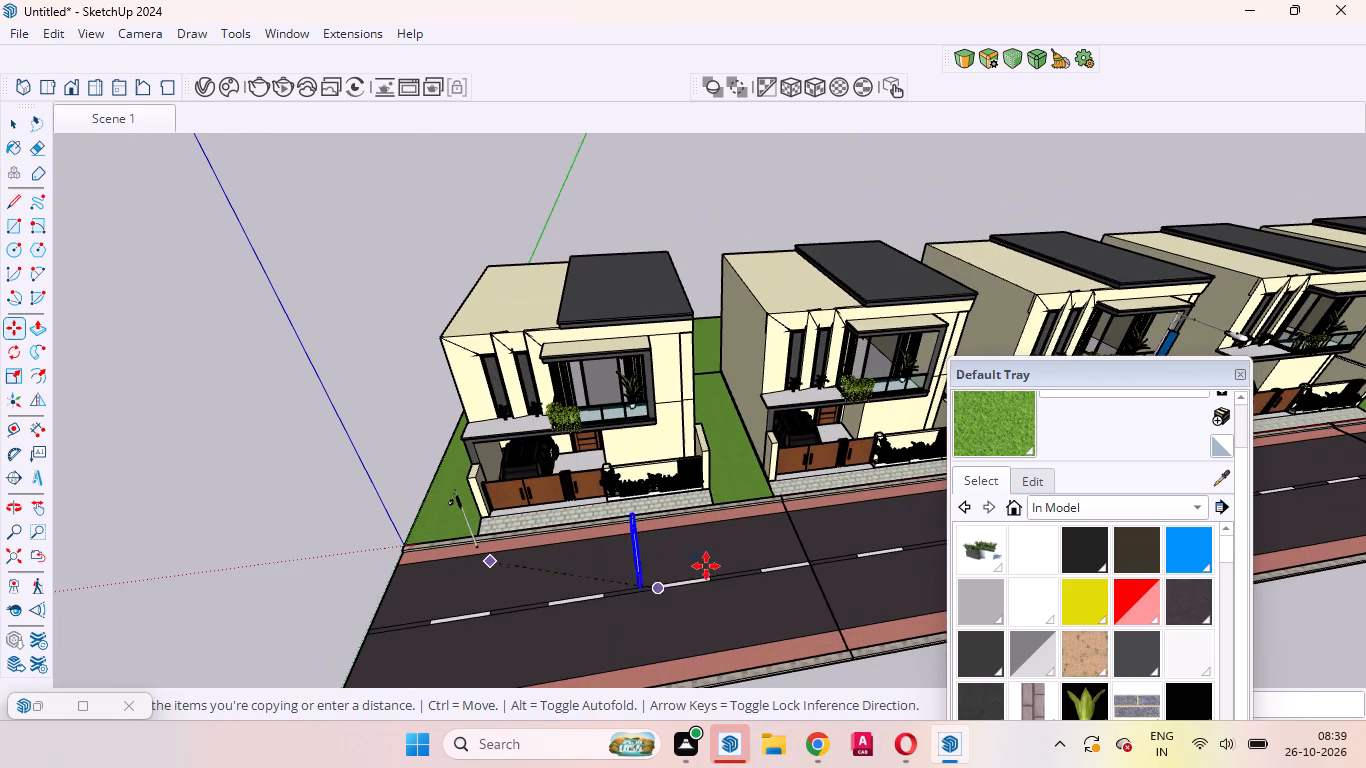
{"action": "scroll", "coordinate": [727, 538], "scroll_direction": "up", "scroll_amount": 3}
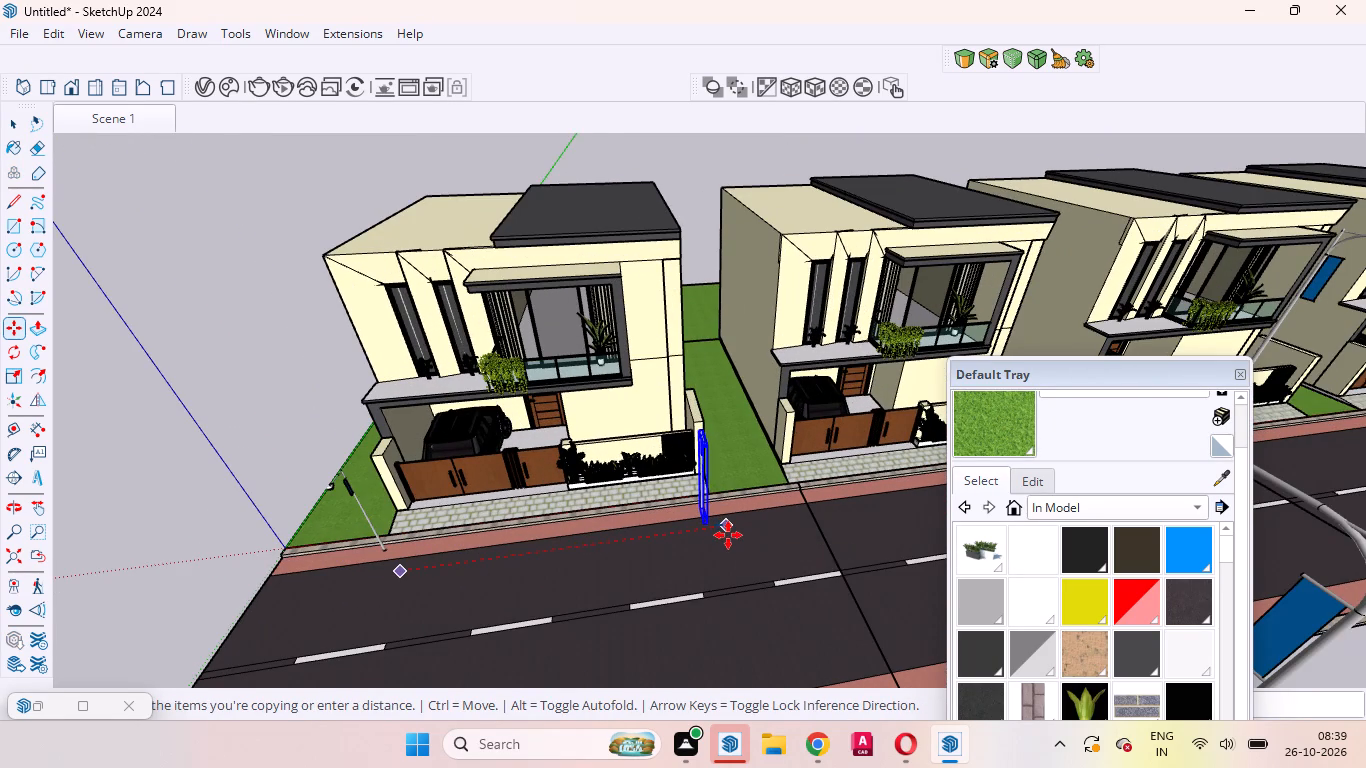
{"action": "left_click", "coordinate": [731, 535]}
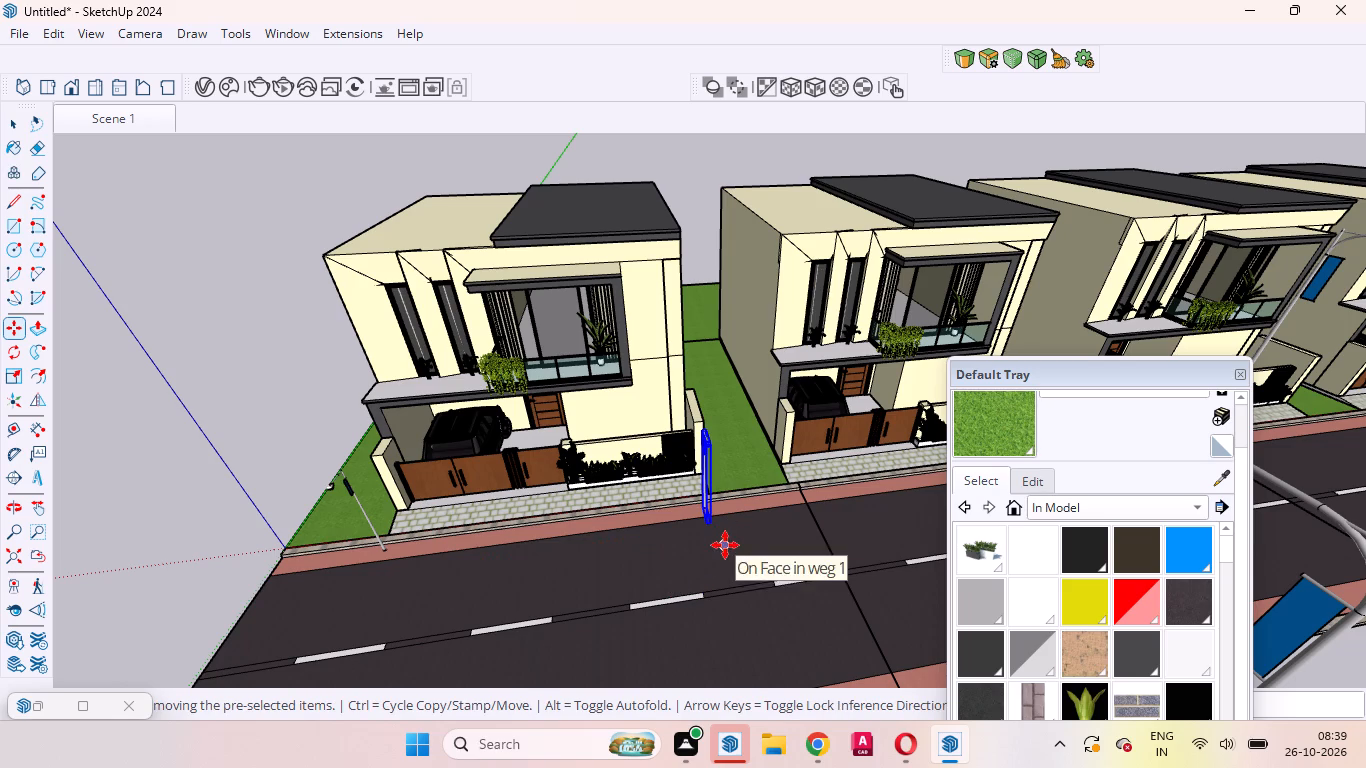
{"action": "key", "text": "space"}
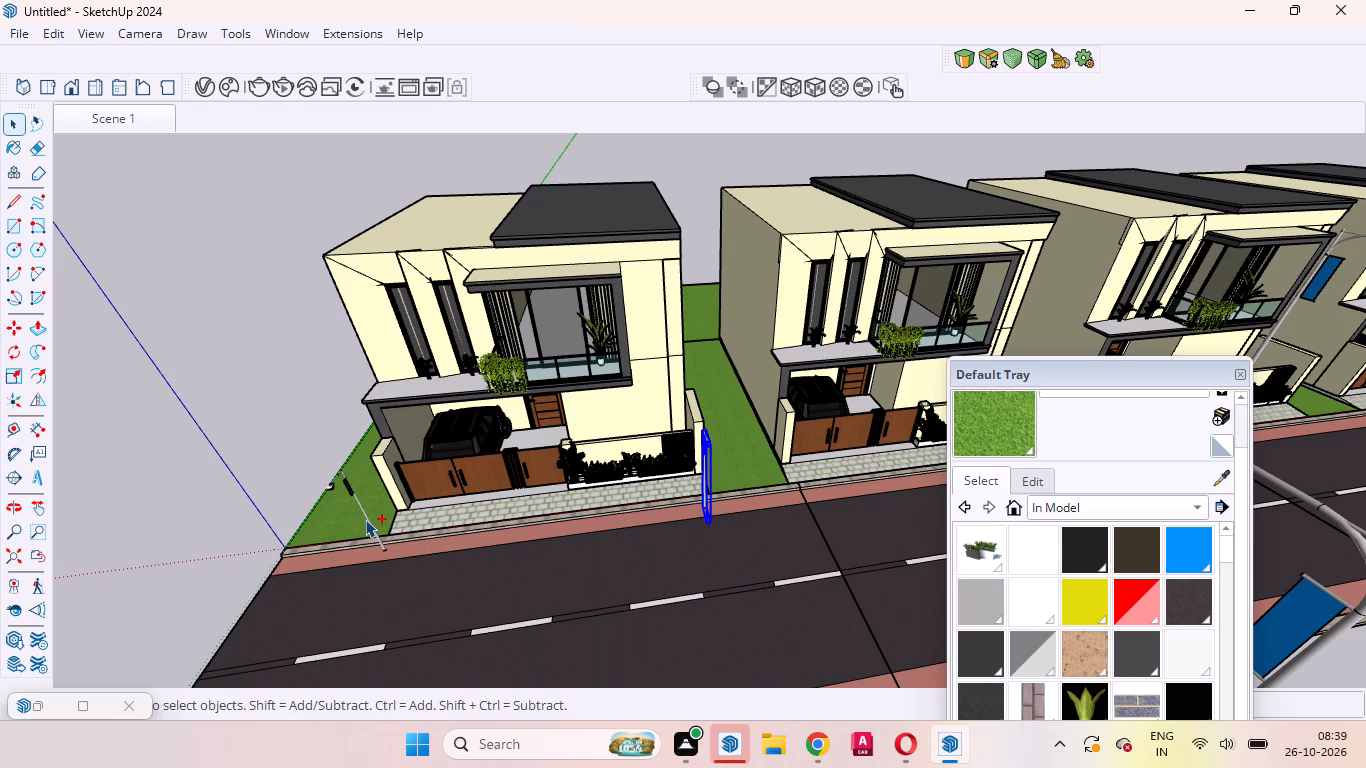
Add the first street light to the selection and copy the pair along the red axis to the second house's front boundary.
{"action": "left_click", "coordinate": [365, 519], "text": "ctrl"}
{"action": "scroll", "coordinate": [357, 479], "scroll_direction": "down", "scroll_amount": 4, "text": "ctrl"}
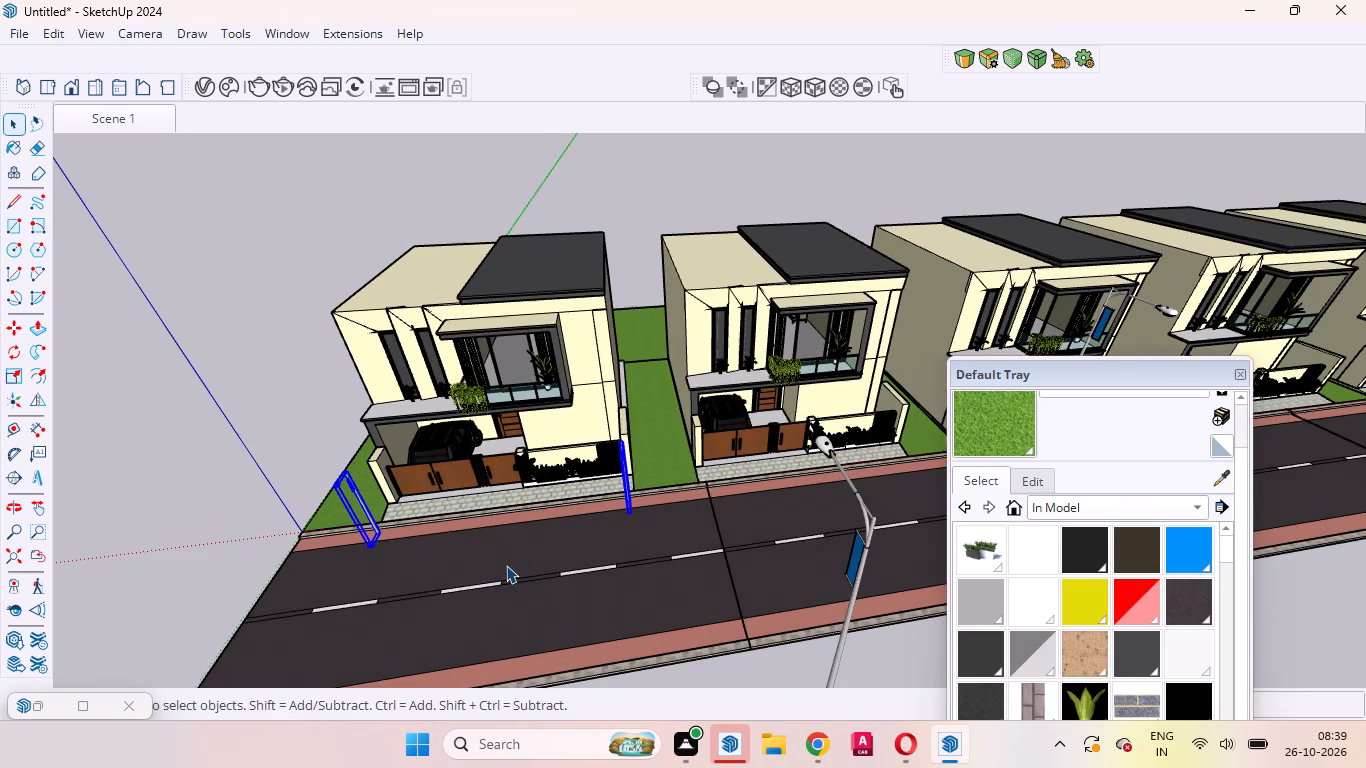
{"action": "key", "text": "m"}
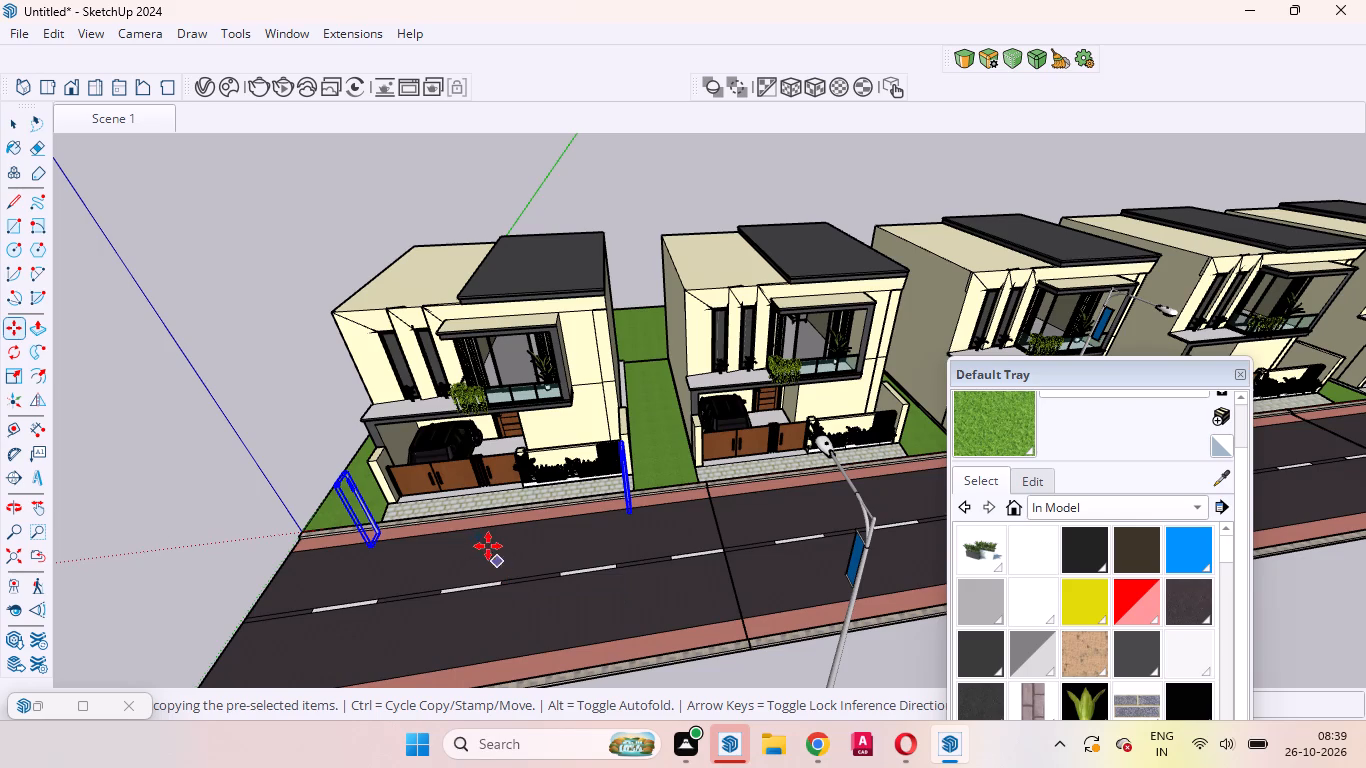
{"action": "left_click", "coordinate": [391, 545]}
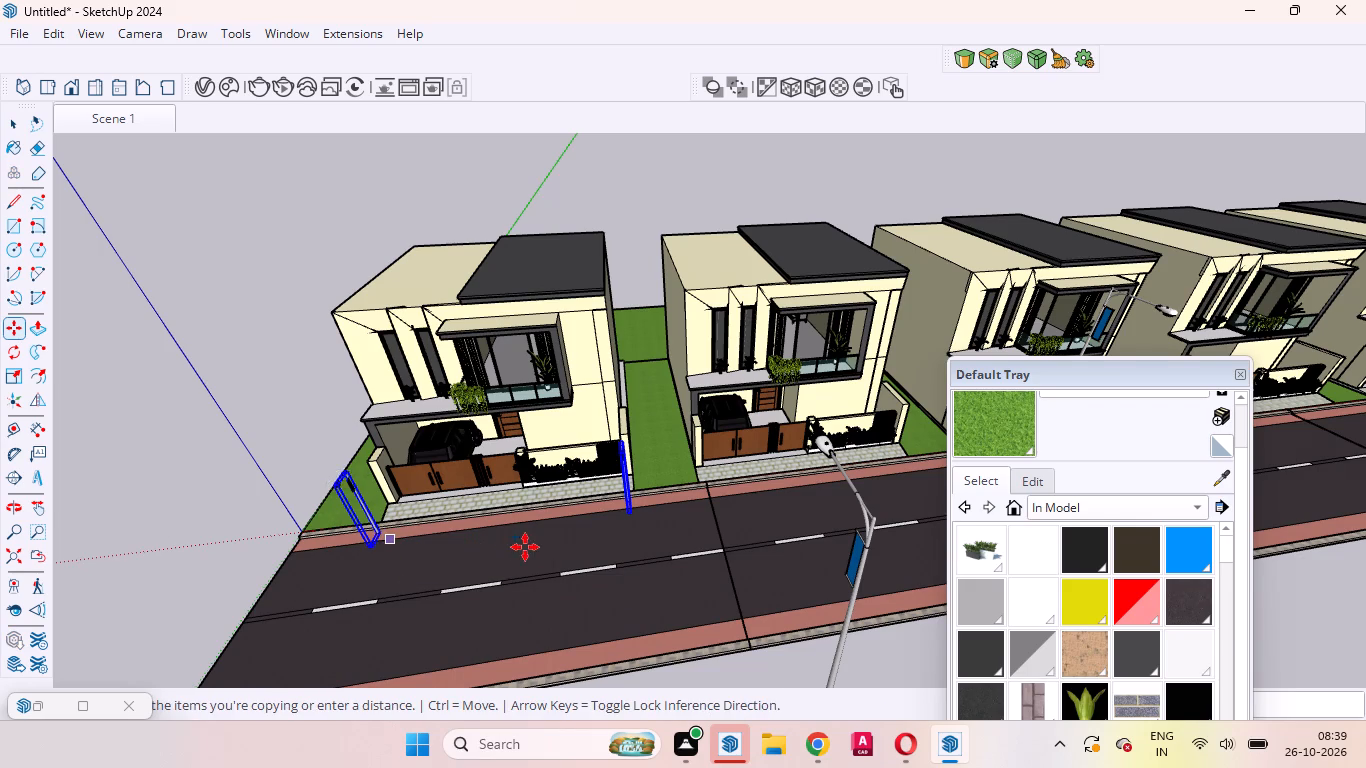
{"action": "scroll", "coordinate": [440, 559], "scroll_direction": "down", "scroll_amount": 8}
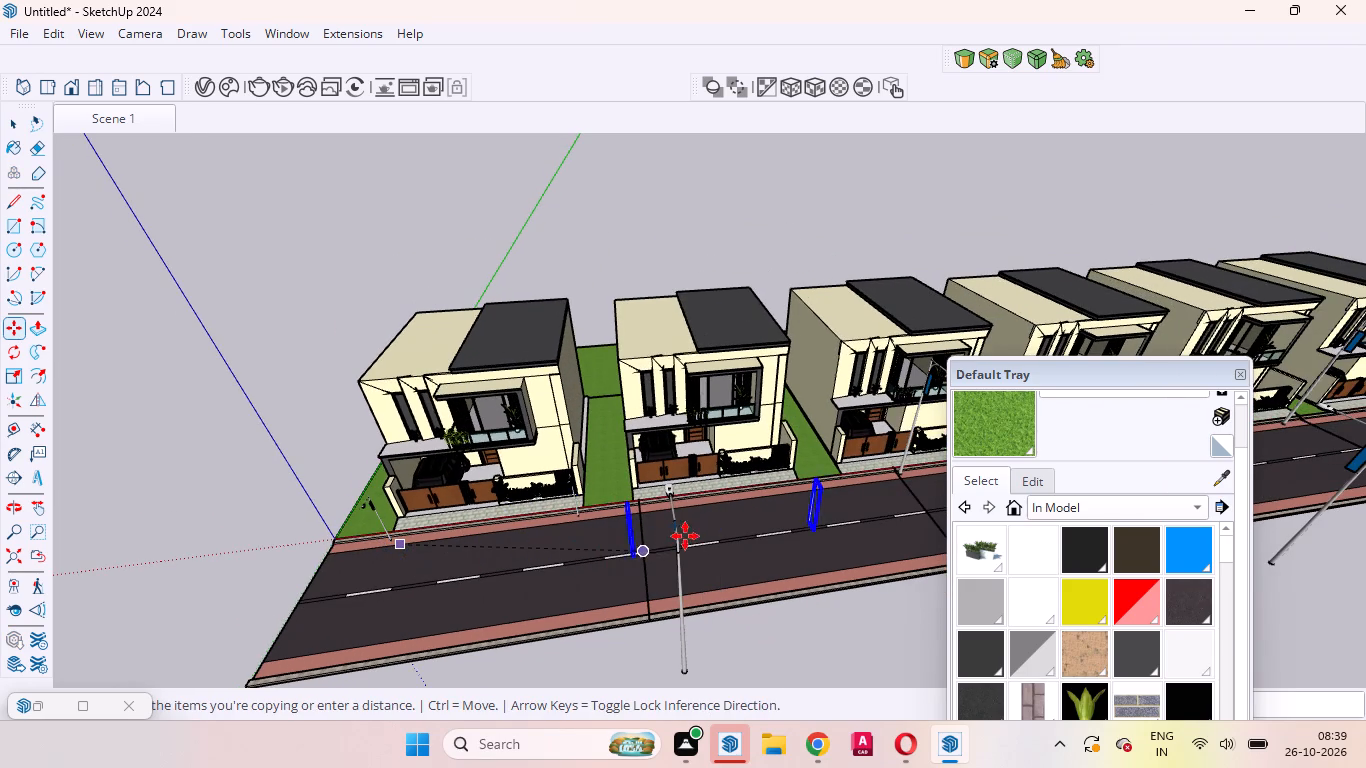
{"action": "scroll", "coordinate": [649, 513], "scroll_direction": "up", "scroll_amount": 7}
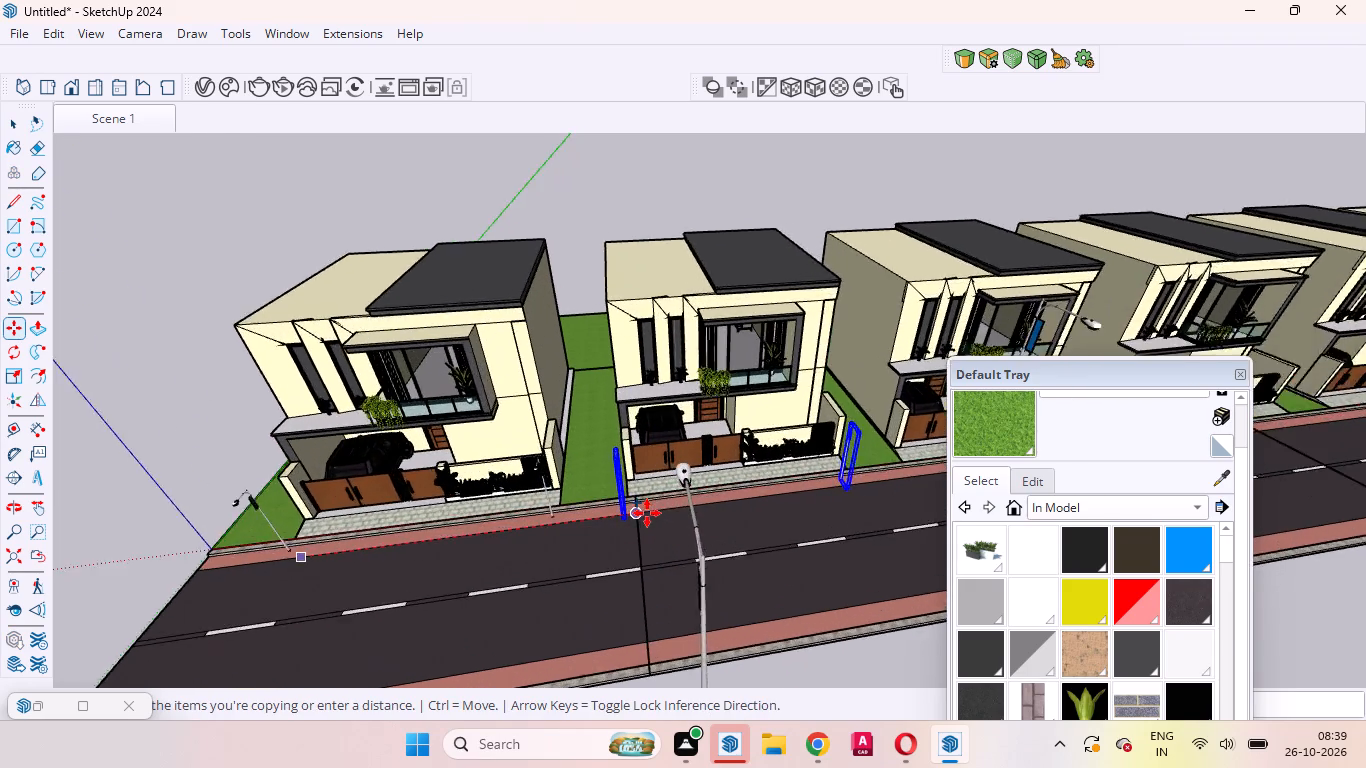
{"action": "scroll", "coordinate": [647, 513], "scroll_direction": "up", "scroll_amount": 1}
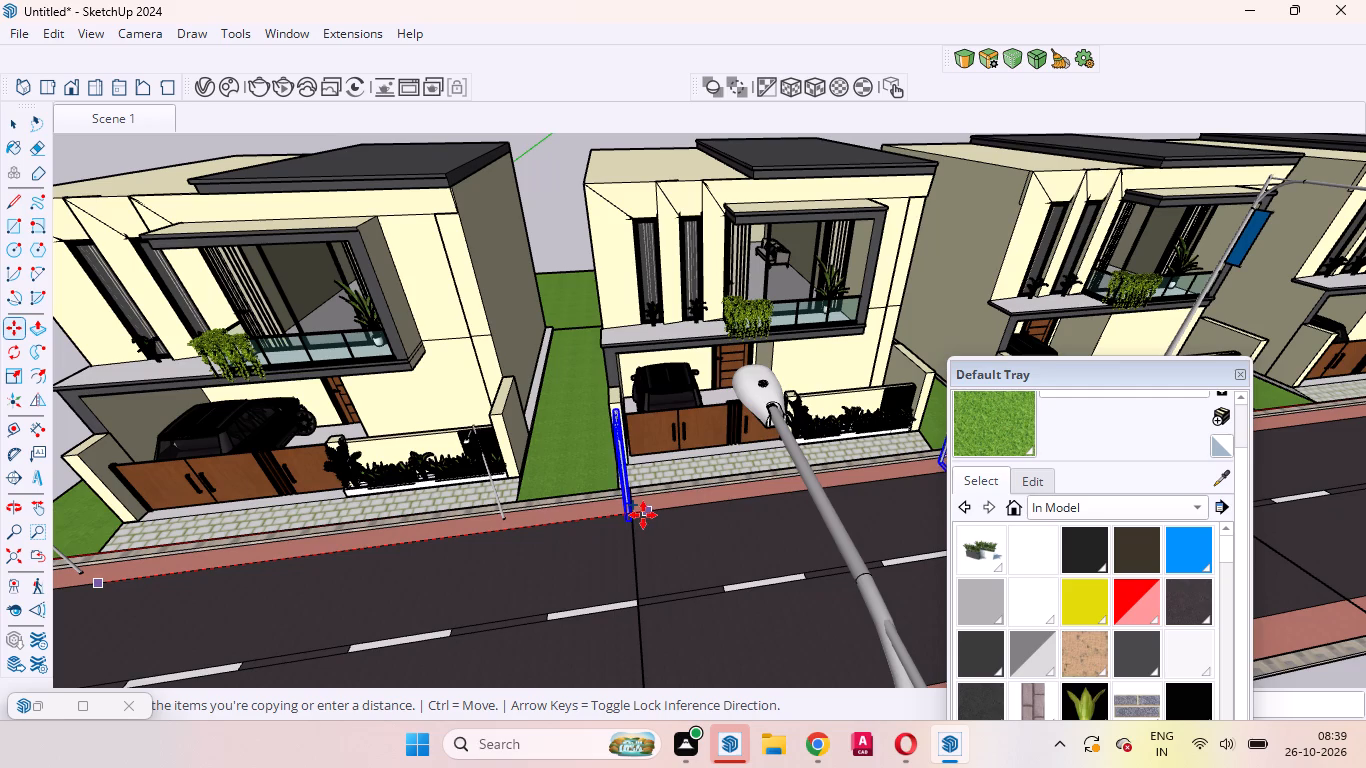
{"action": "left_click", "coordinate": [642, 515]}
Move the copied street light pair slightly along the pavement edge to fit the second house's frontage.
{"action": "scroll", "coordinate": [567, 527], "scroll_direction": "down", "scroll_amount": 4}
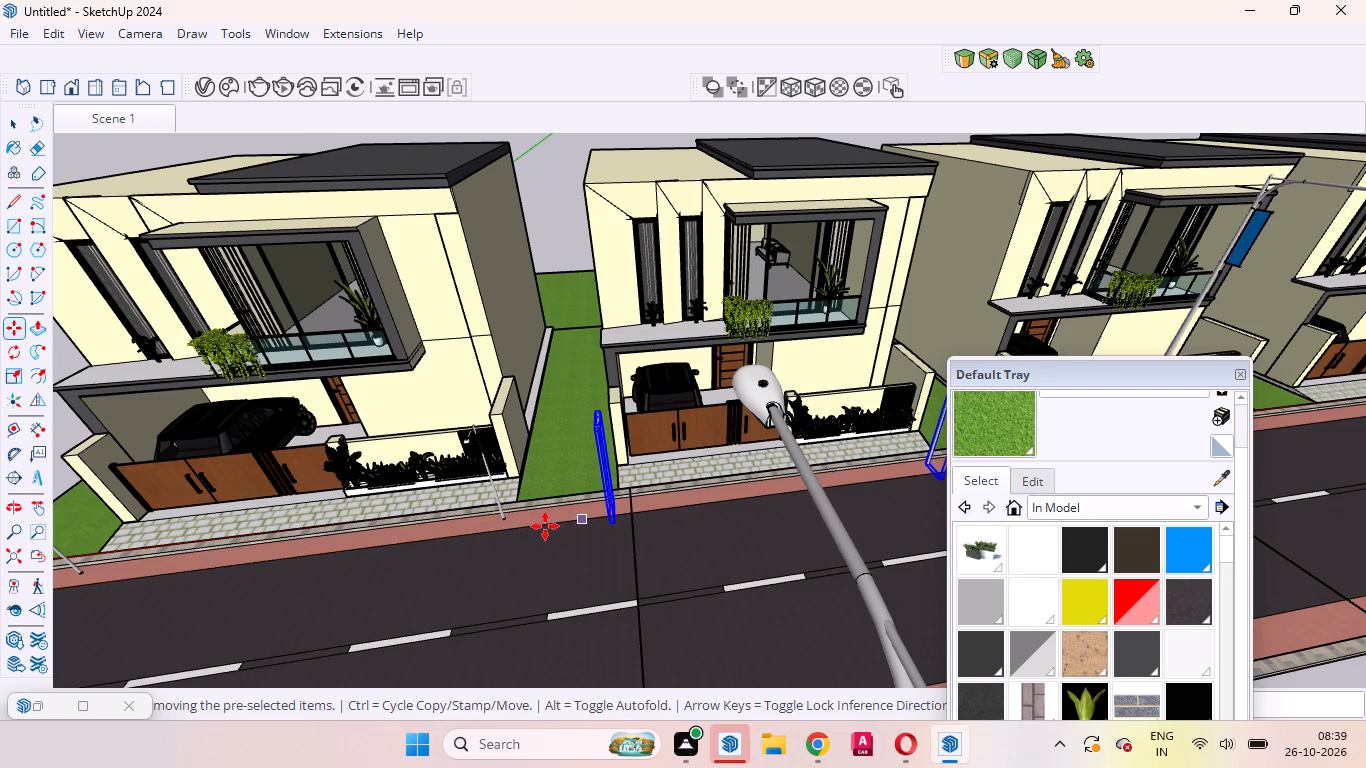
{"action": "scroll", "coordinate": [540, 526], "scroll_direction": "down", "scroll_amount": 9}
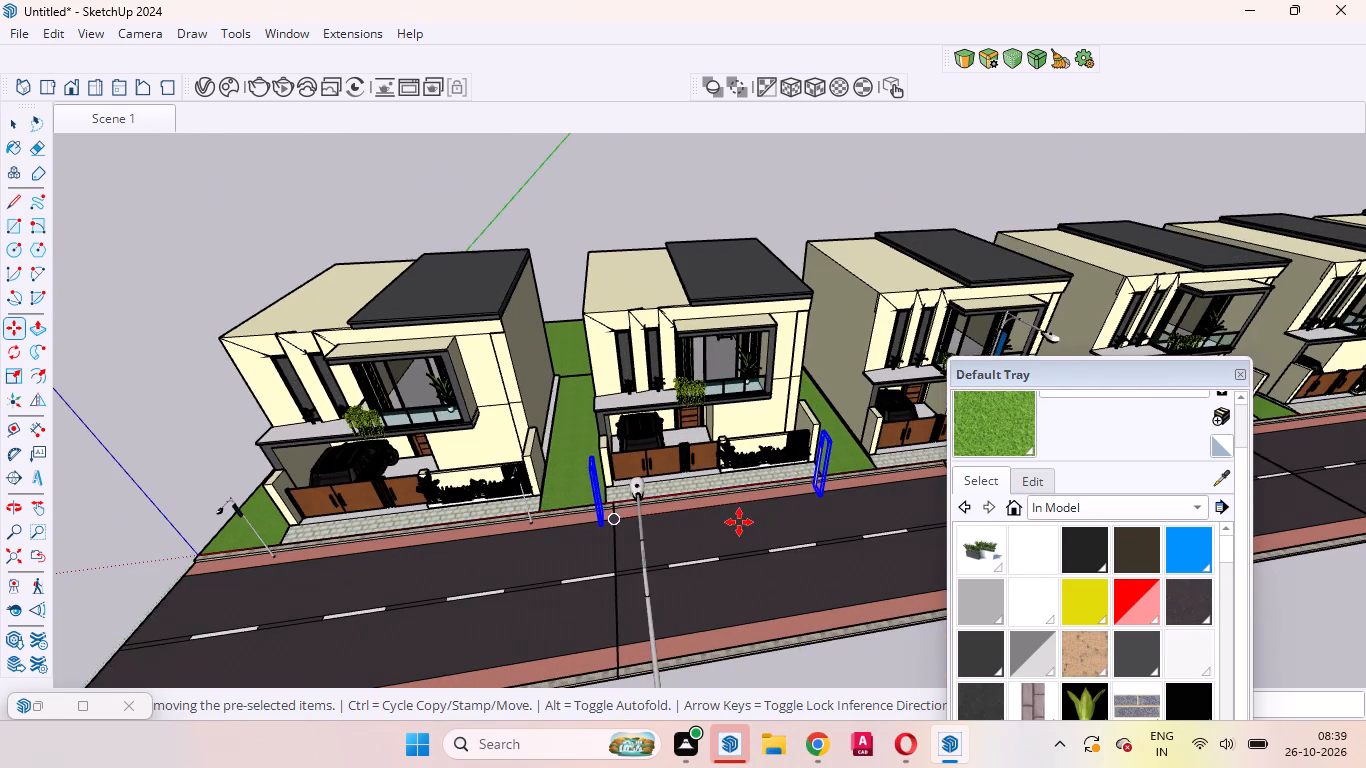
{"action": "scroll", "coordinate": [739, 522], "scroll_direction": "up", "scroll_amount": 4}
{"action": "left_click", "coordinate": [726, 521]}
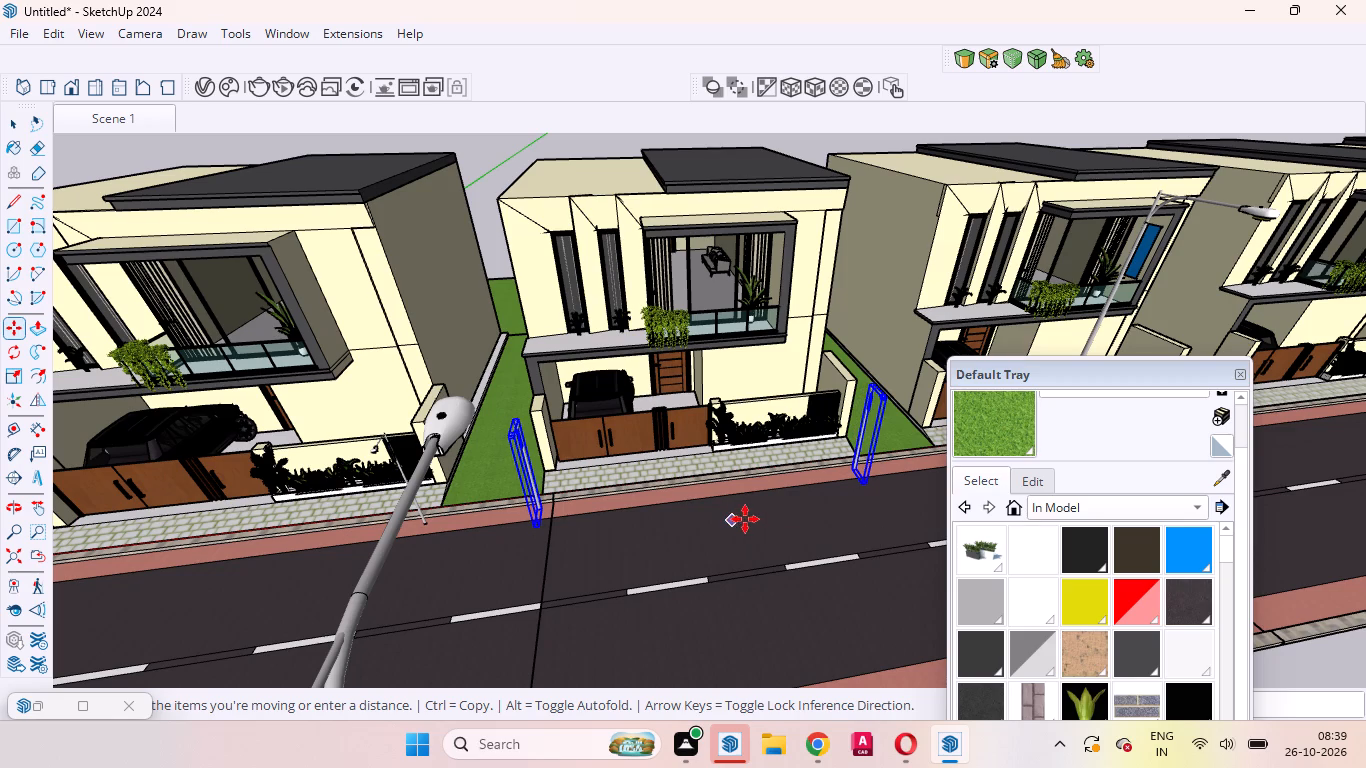
{"action": "scroll", "coordinate": [747, 518], "scroll_direction": "up", "scroll_amount": 3}
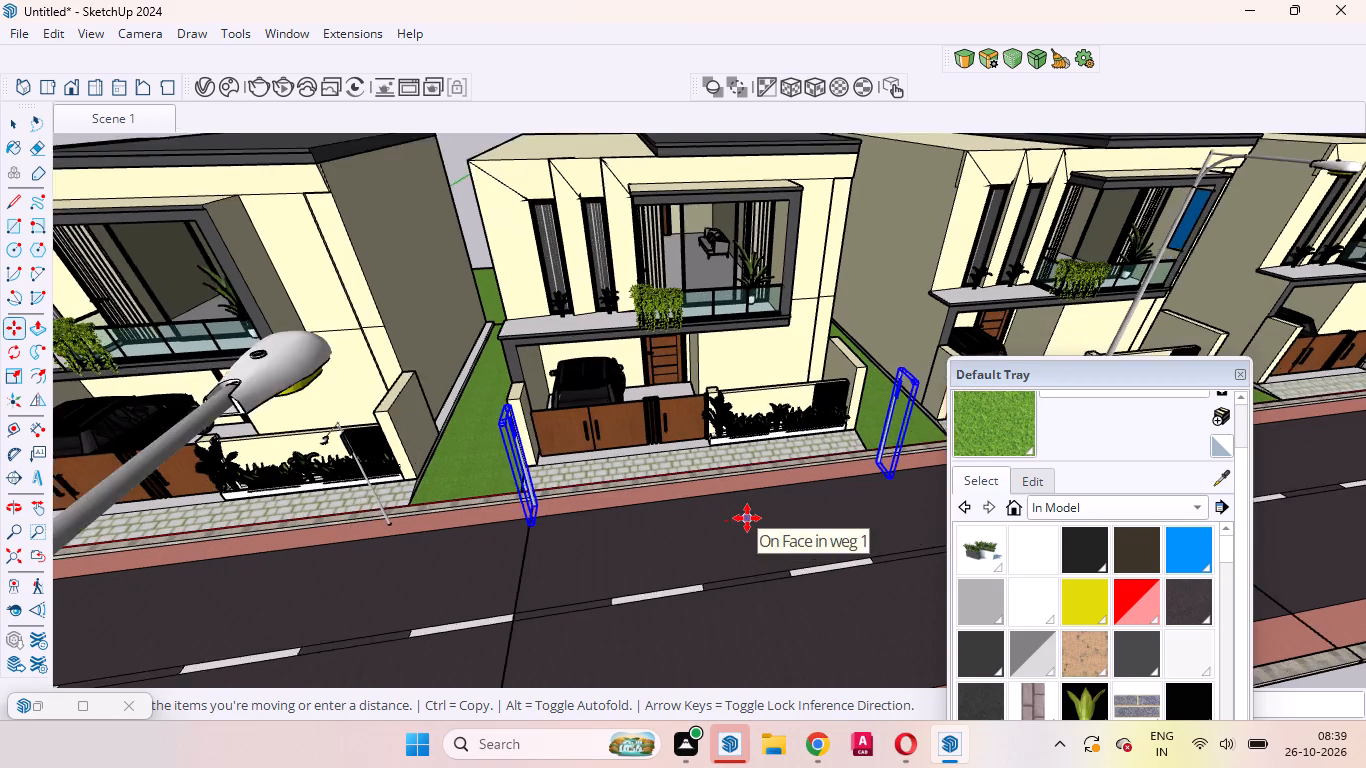
{"action": "left_click", "coordinate": [740, 519]}
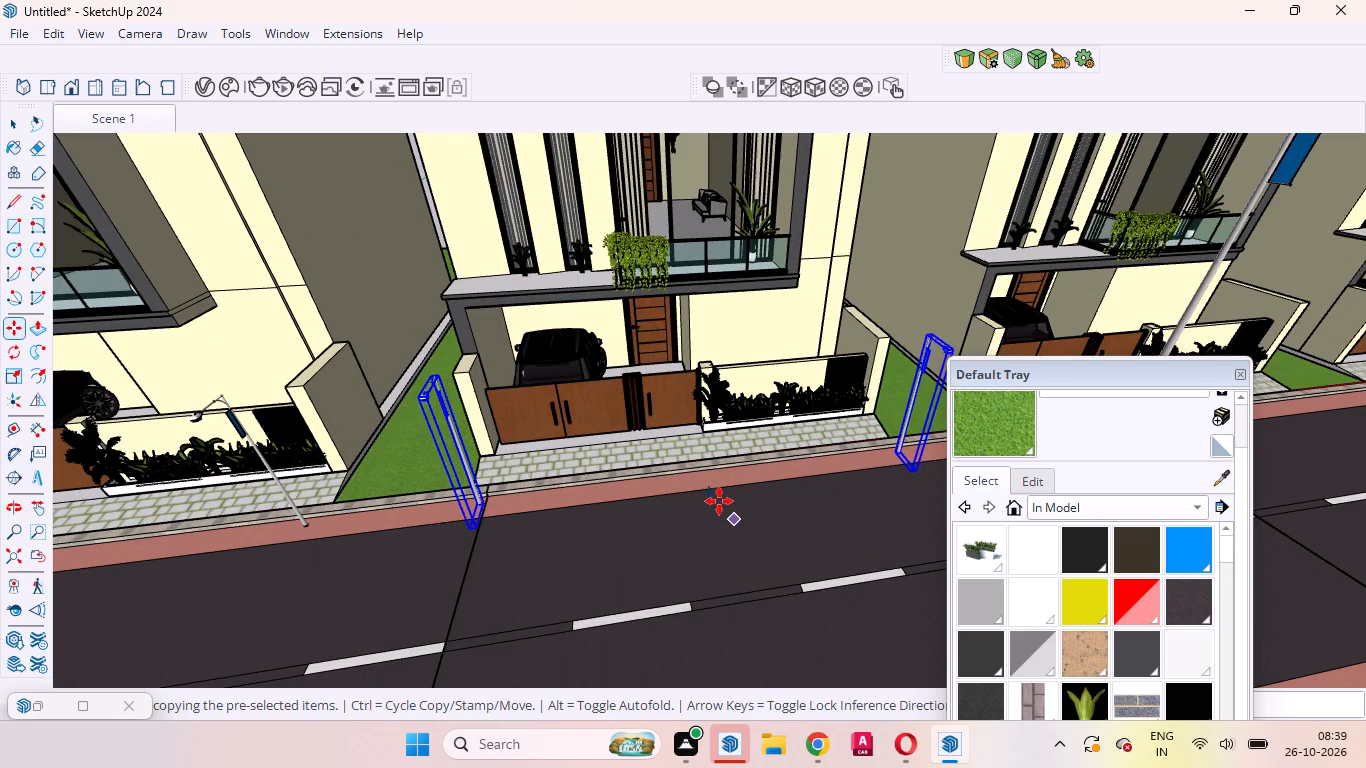
Copy the street light pair along the red axis to the third house's frontage.
{"action": "left_click", "coordinate": [718, 499]}
{"action": "scroll", "coordinate": [651, 520], "scroll_direction": "down", "scroll_amount": 7}
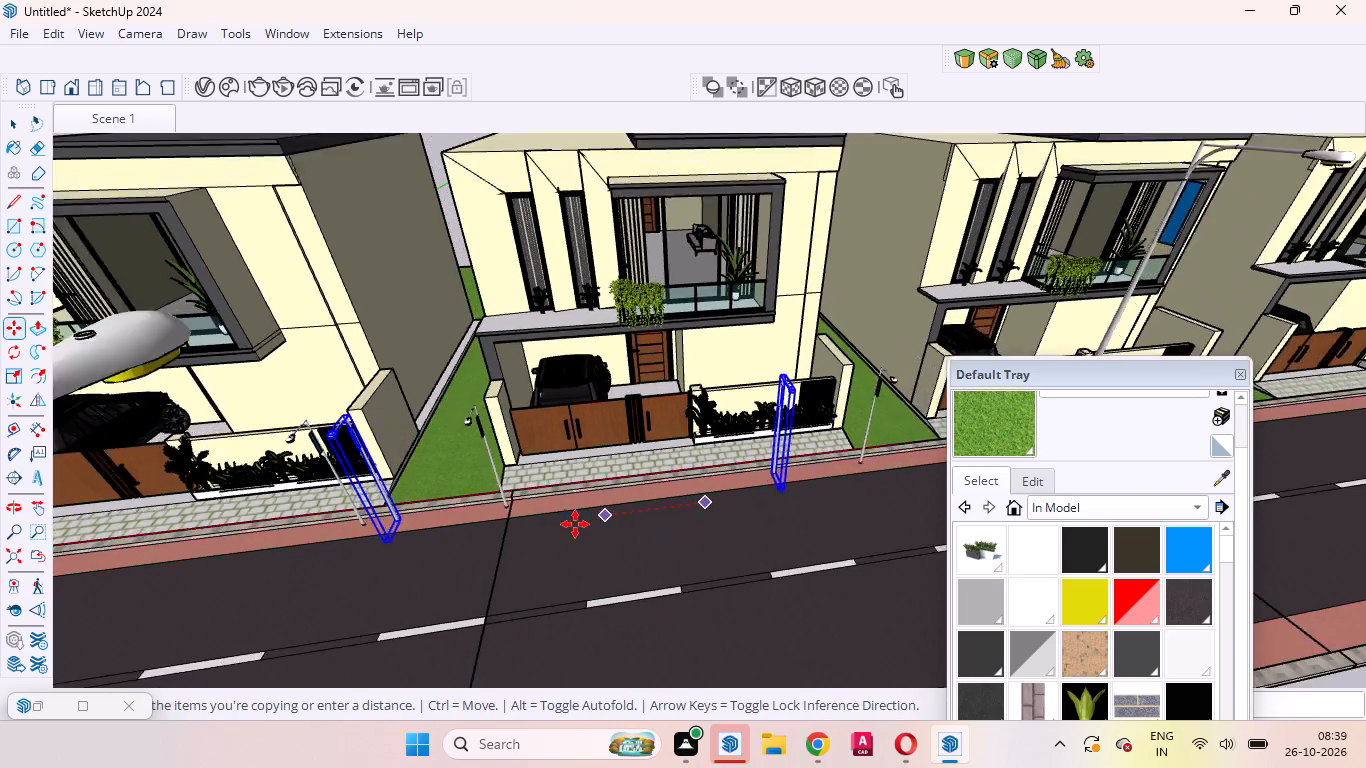
{"action": "scroll", "coordinate": [575, 524], "scroll_direction": "down", "scroll_amount": 12}
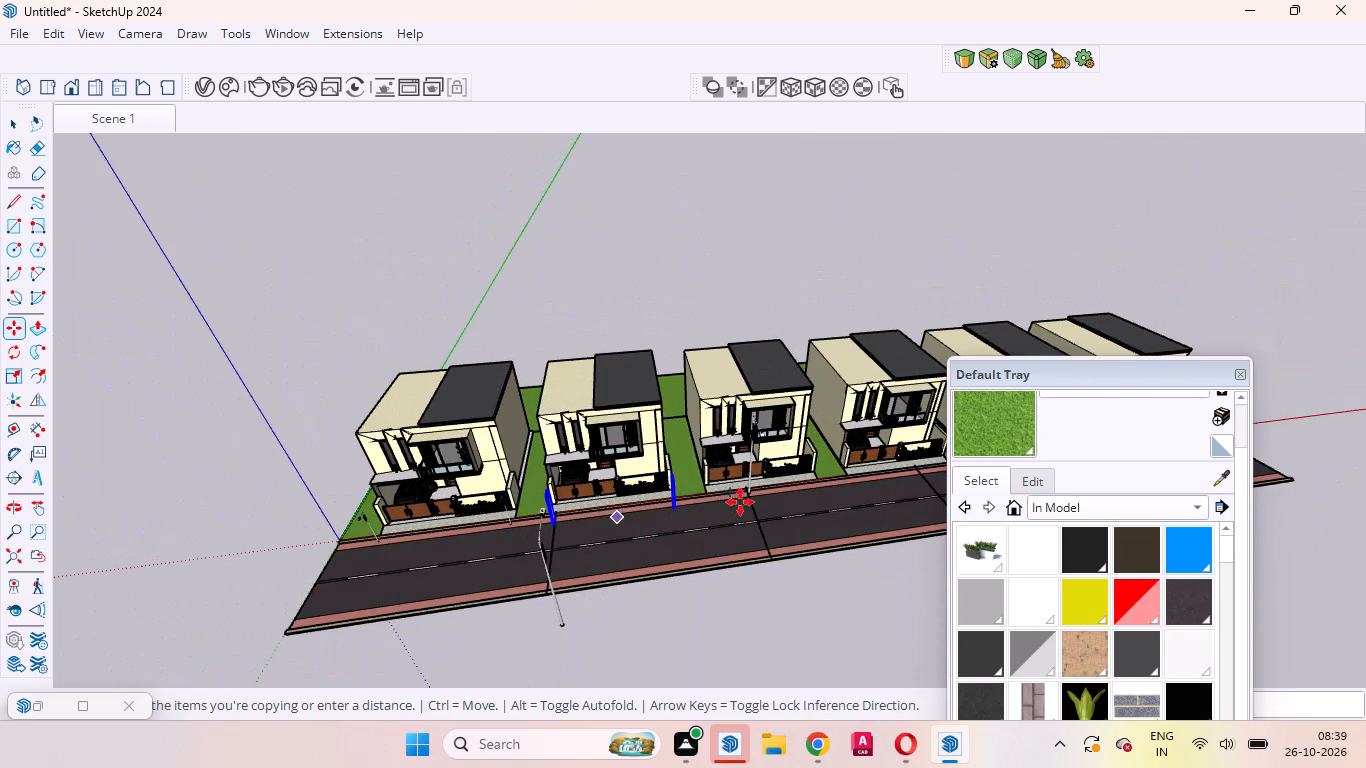
{"action": "scroll", "coordinate": [794, 492], "scroll_direction": "up", "scroll_amount": 14}
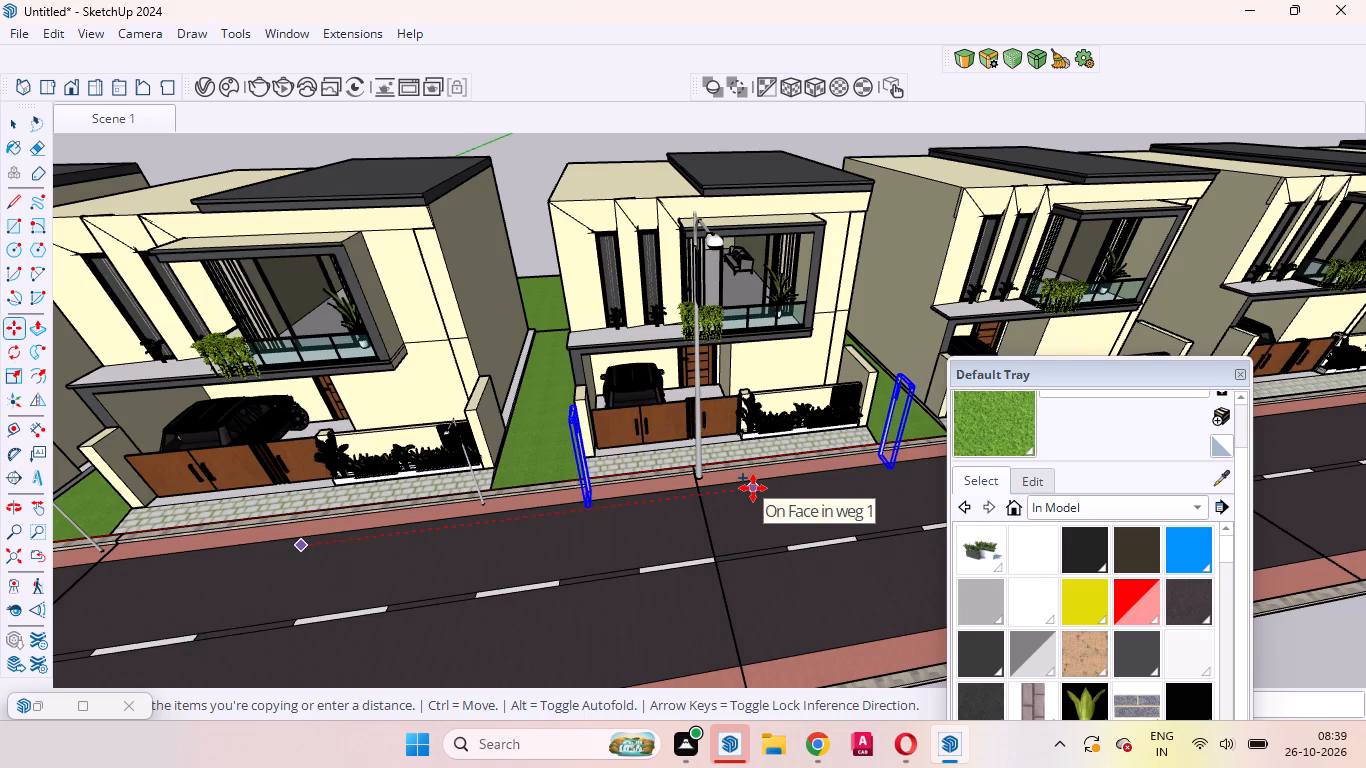
{"action": "left_click", "coordinate": [753, 488]}
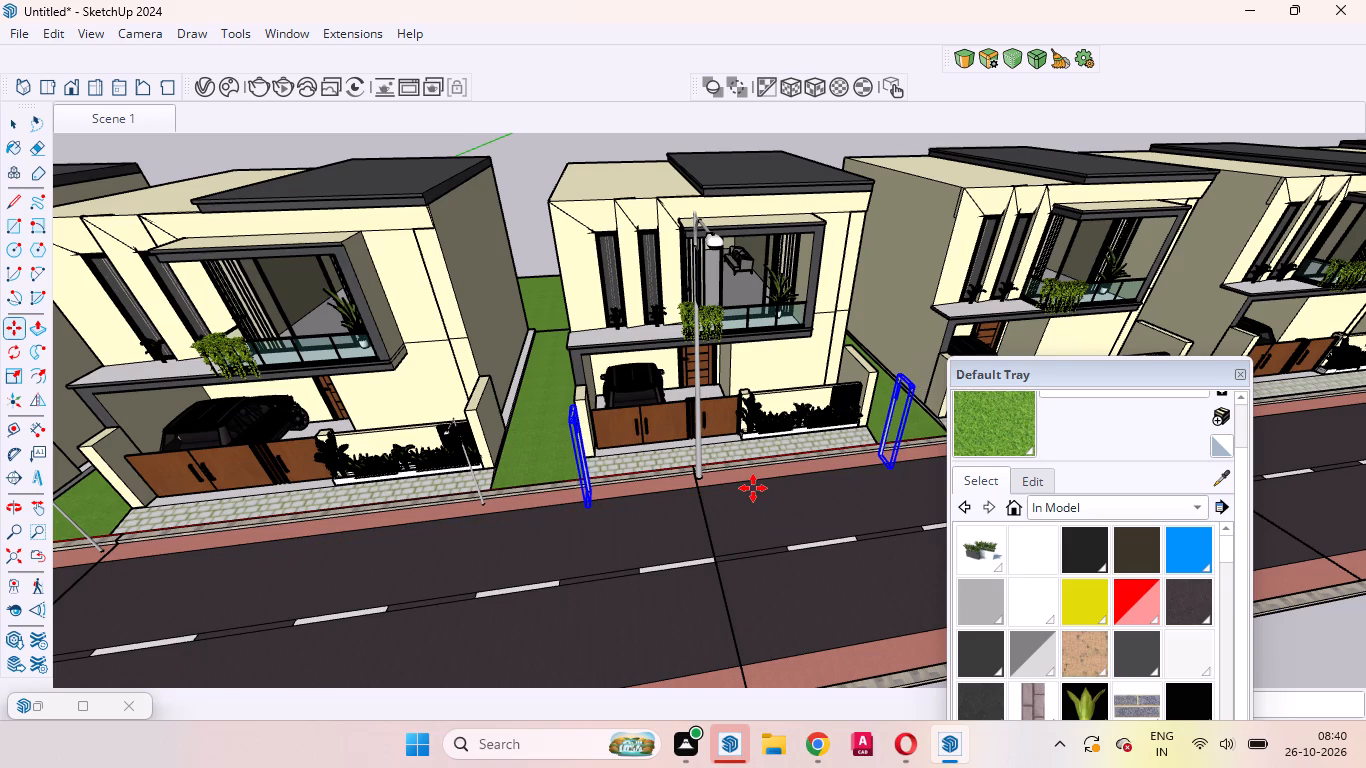
Copy the street light pair along the road edge to the fourth house's frontage.
{"action": "left_click", "coordinate": [753, 488]}
{"action": "scroll", "coordinate": [641, 509], "scroll_direction": "down", "scroll_amount": 15}
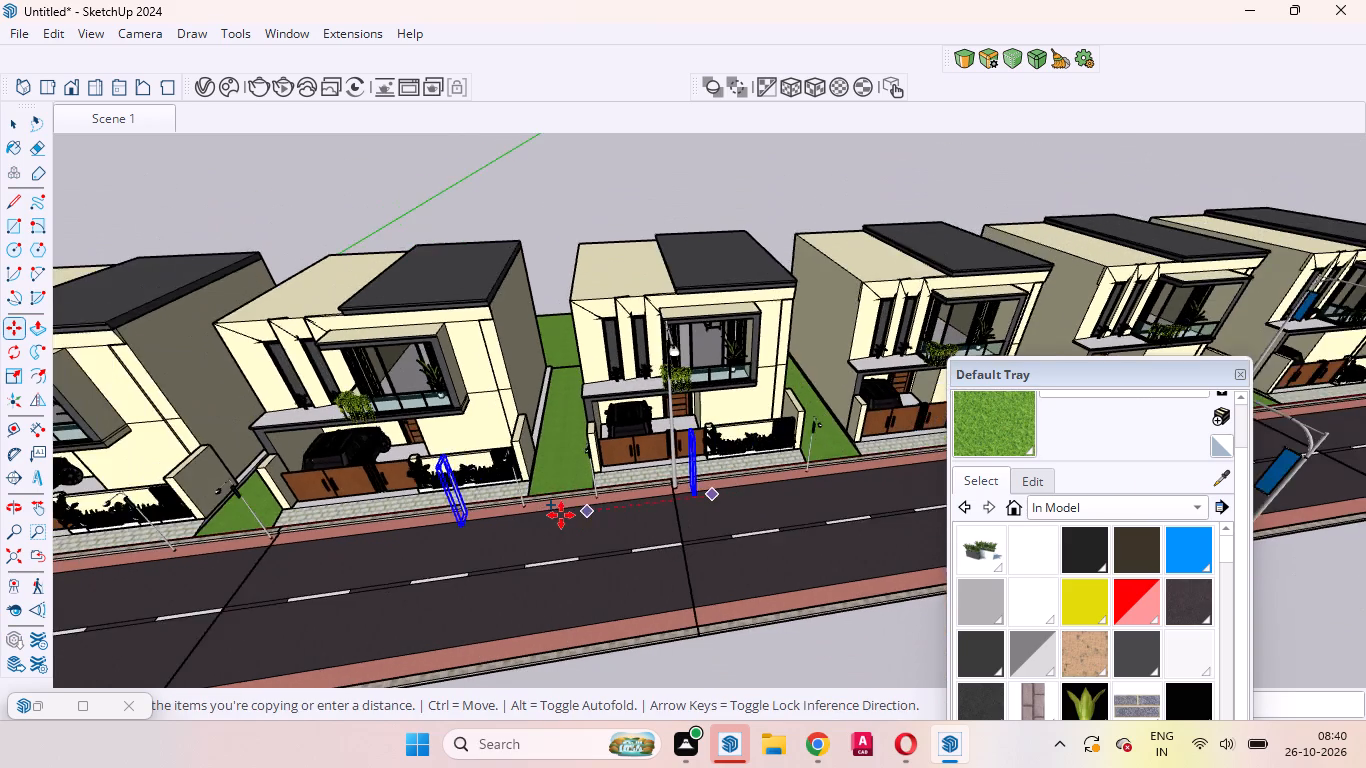
{"action": "scroll", "coordinate": [561, 515], "scroll_direction": "down", "scroll_amount": 14}
{"action": "scroll", "coordinate": [724, 490], "scroll_direction": "up", "scroll_amount": 6}
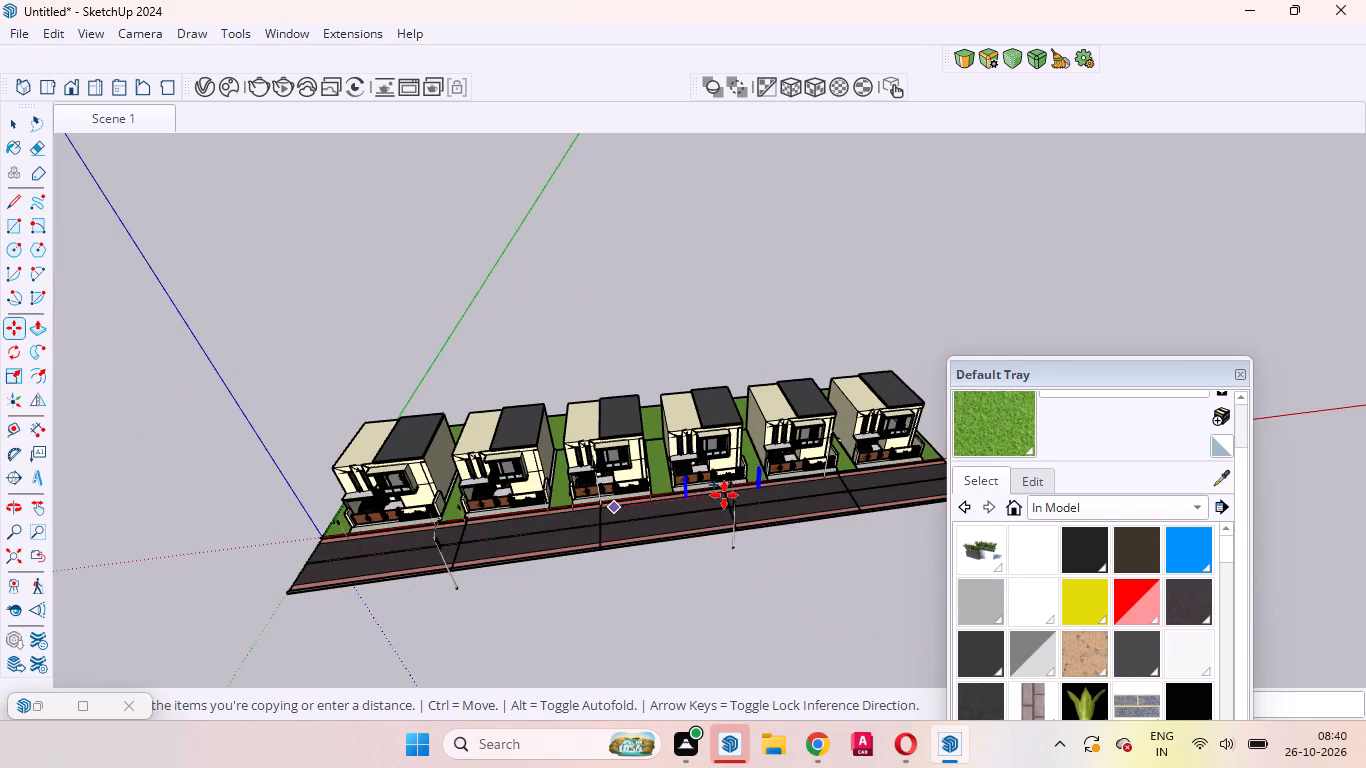
{"action": "scroll", "coordinate": [724, 495], "scroll_direction": "up", "scroll_amount": 11}
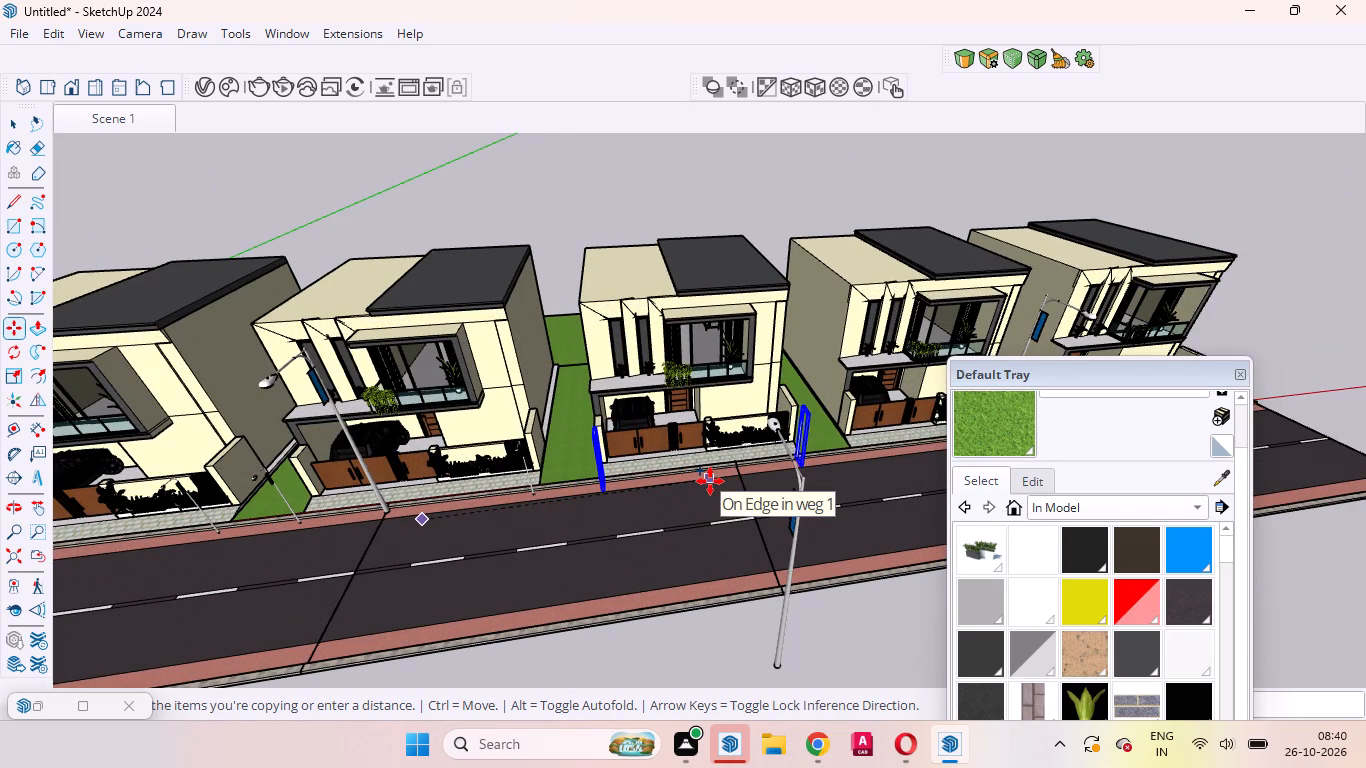
{"action": "left_click", "coordinate": [710, 481]}
Copy the street light pair along the road edge to the fifth house's frontage.
{"action": "left_click", "coordinate": [710, 481]}
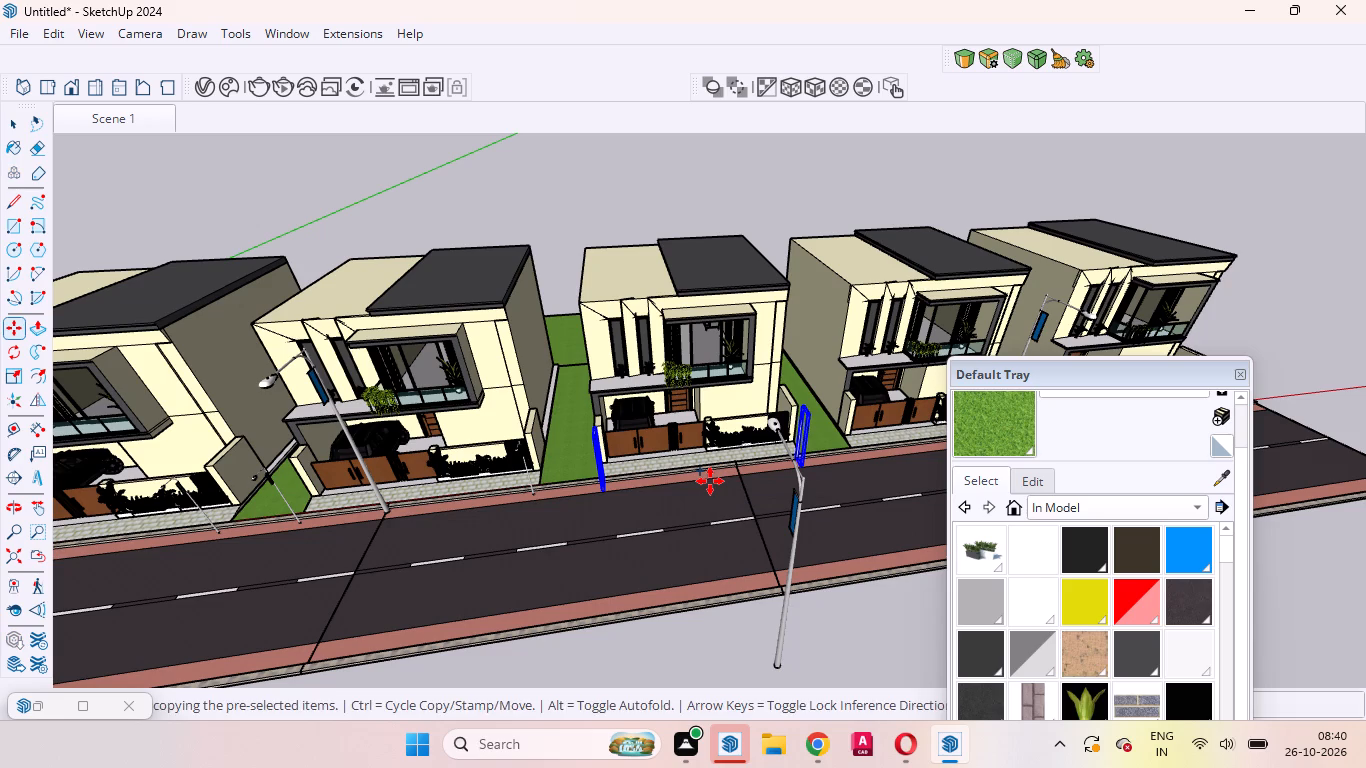
{"action": "scroll", "coordinate": [623, 505], "scroll_direction": "down", "scroll_amount": 12}
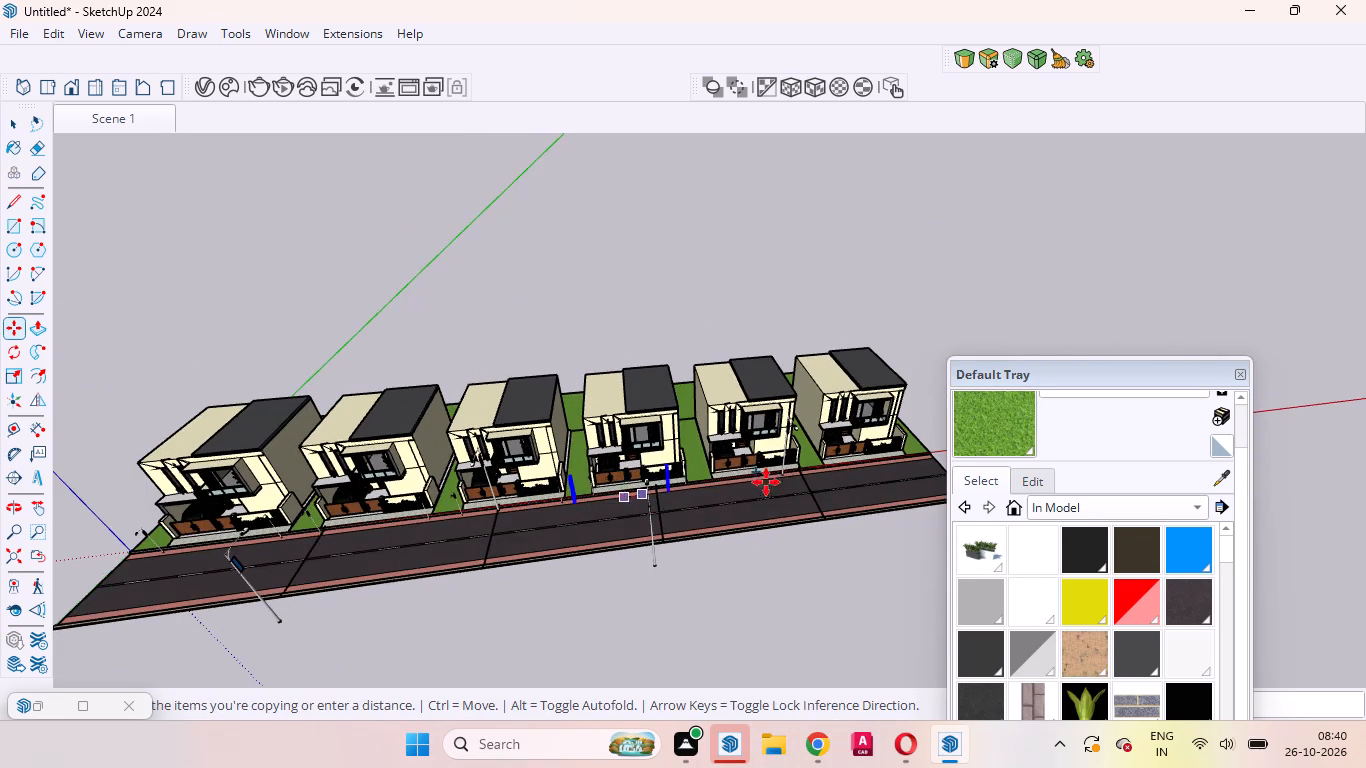
{"action": "scroll", "coordinate": [774, 479], "scroll_direction": "up", "scroll_amount": 16}
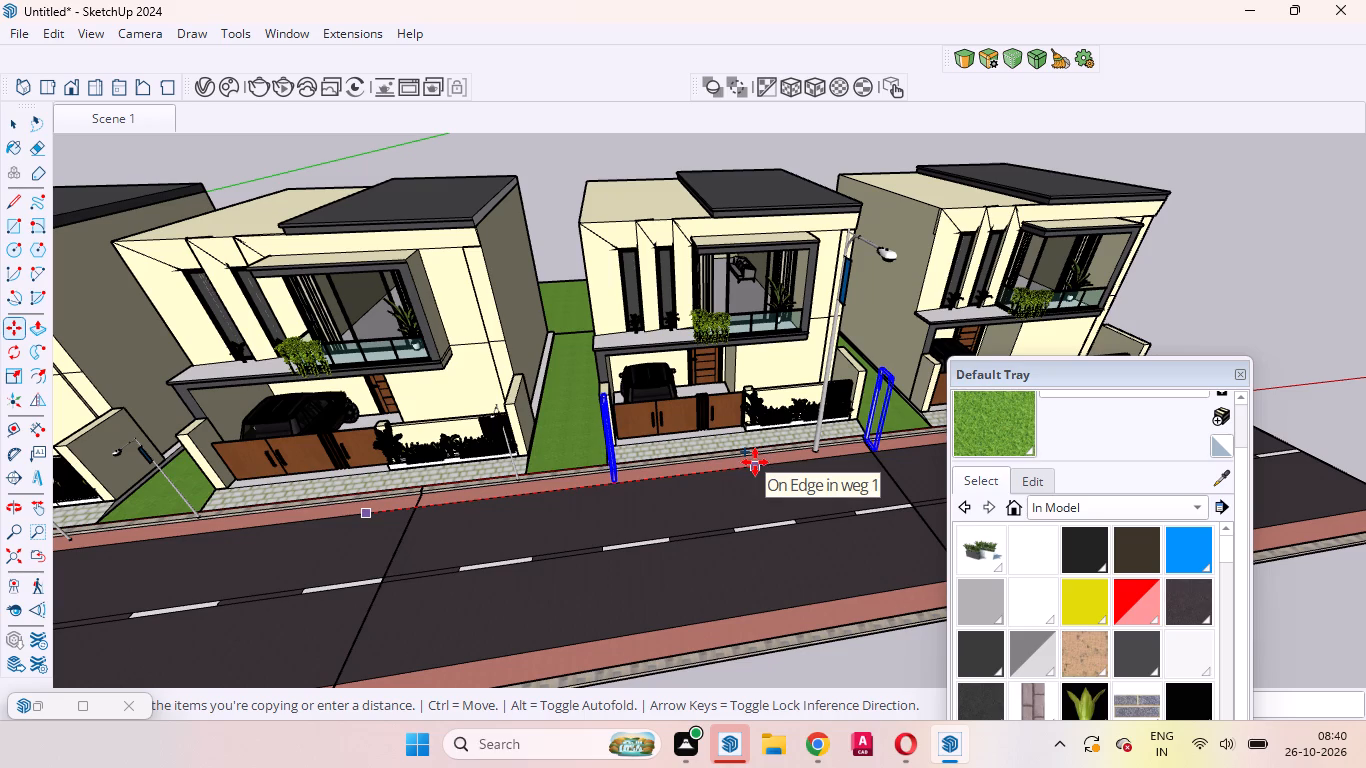
{"action": "left_click", "coordinate": [755, 462]}
Copy the street light pair along the red axis to the sixth house's frontage, and deselect it.
{"action": "left_click", "coordinate": [755, 462]}
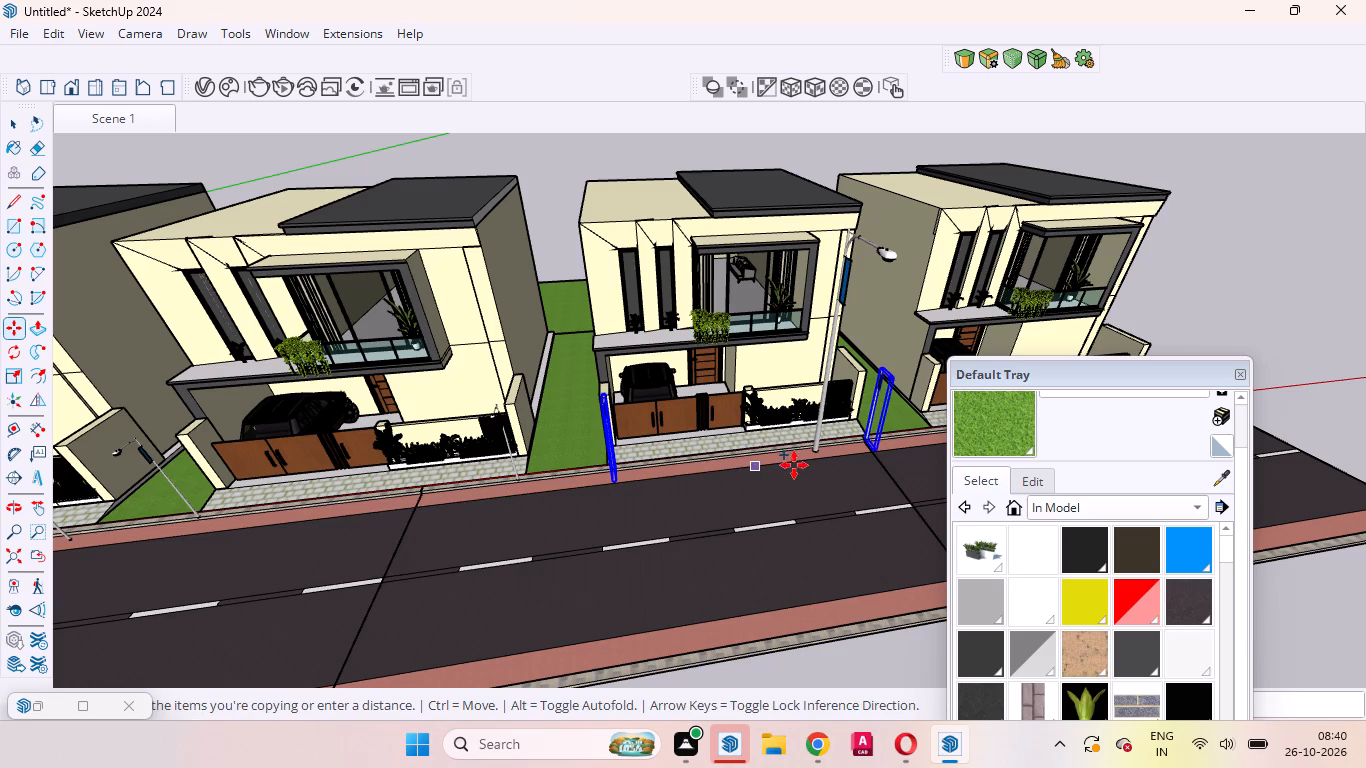
{"action": "scroll", "coordinate": [663, 488], "scroll_direction": "down", "scroll_amount": 16}
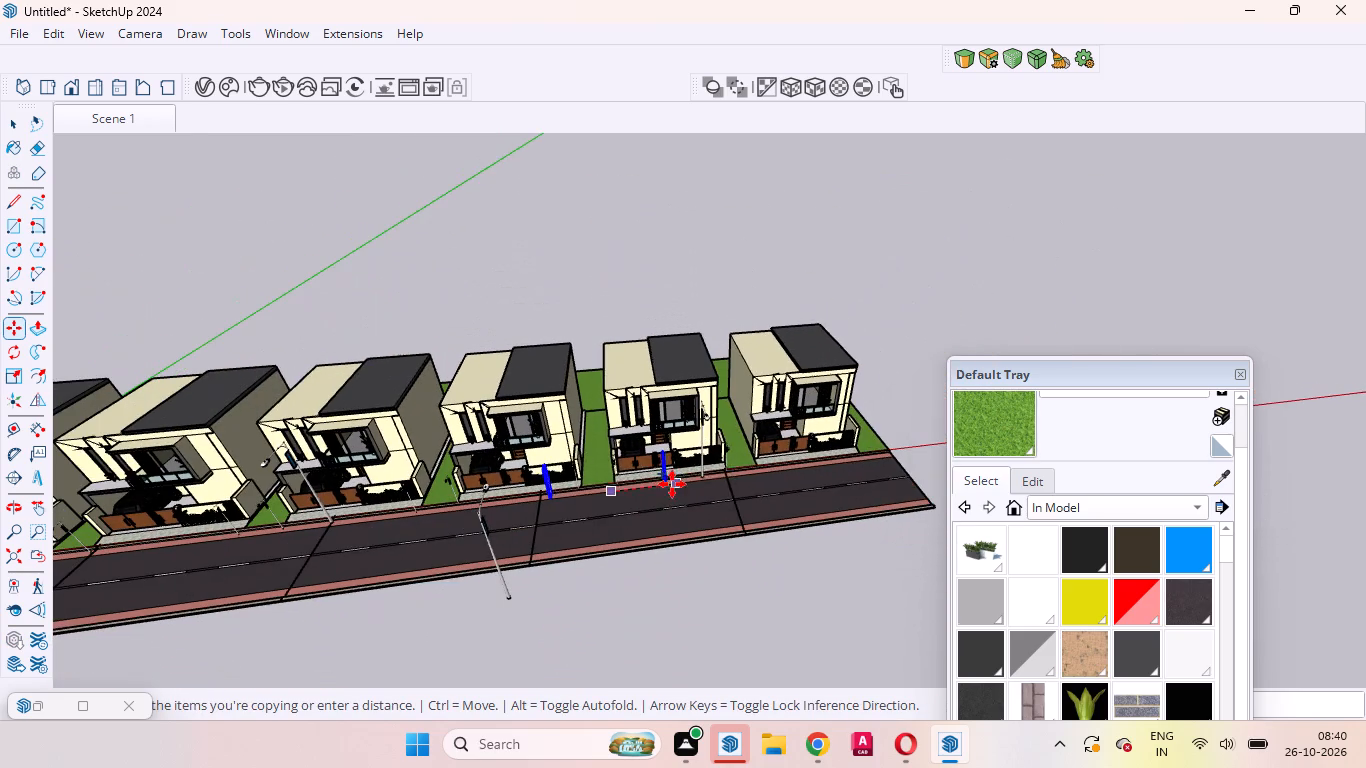
{"action": "scroll", "coordinate": [810, 471], "scroll_direction": "up", "scroll_amount": 7}
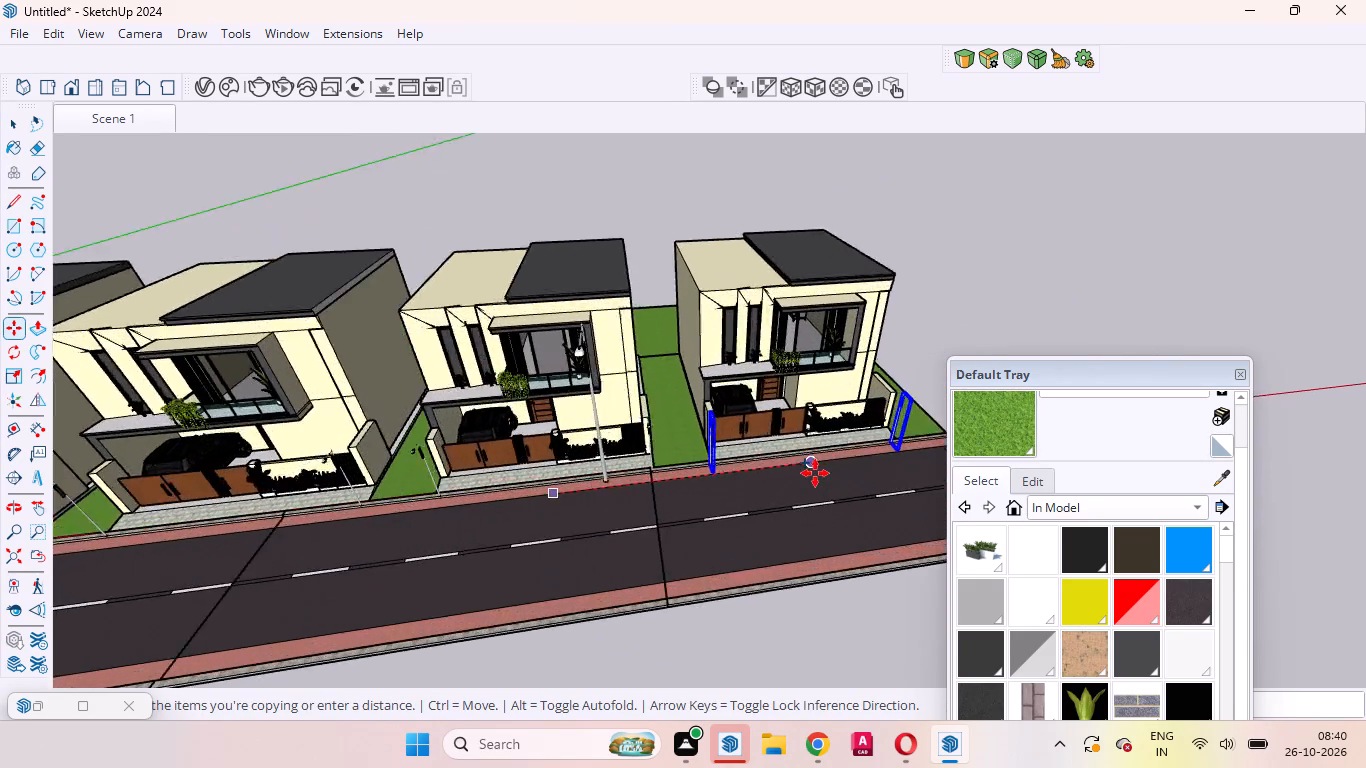
{"action": "scroll", "coordinate": [815, 473], "scroll_direction": "up", "scroll_amount": 3}
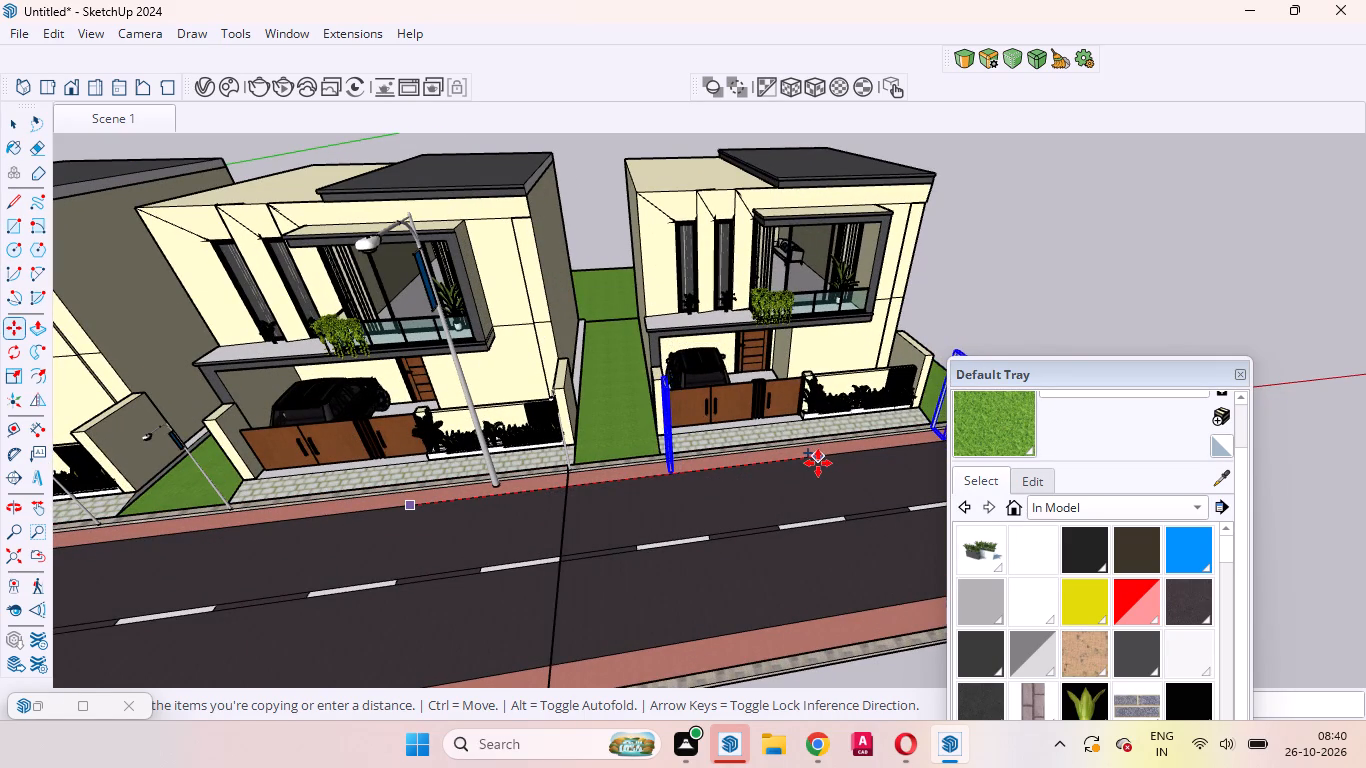
{"action": "left_click", "coordinate": [818, 463]}
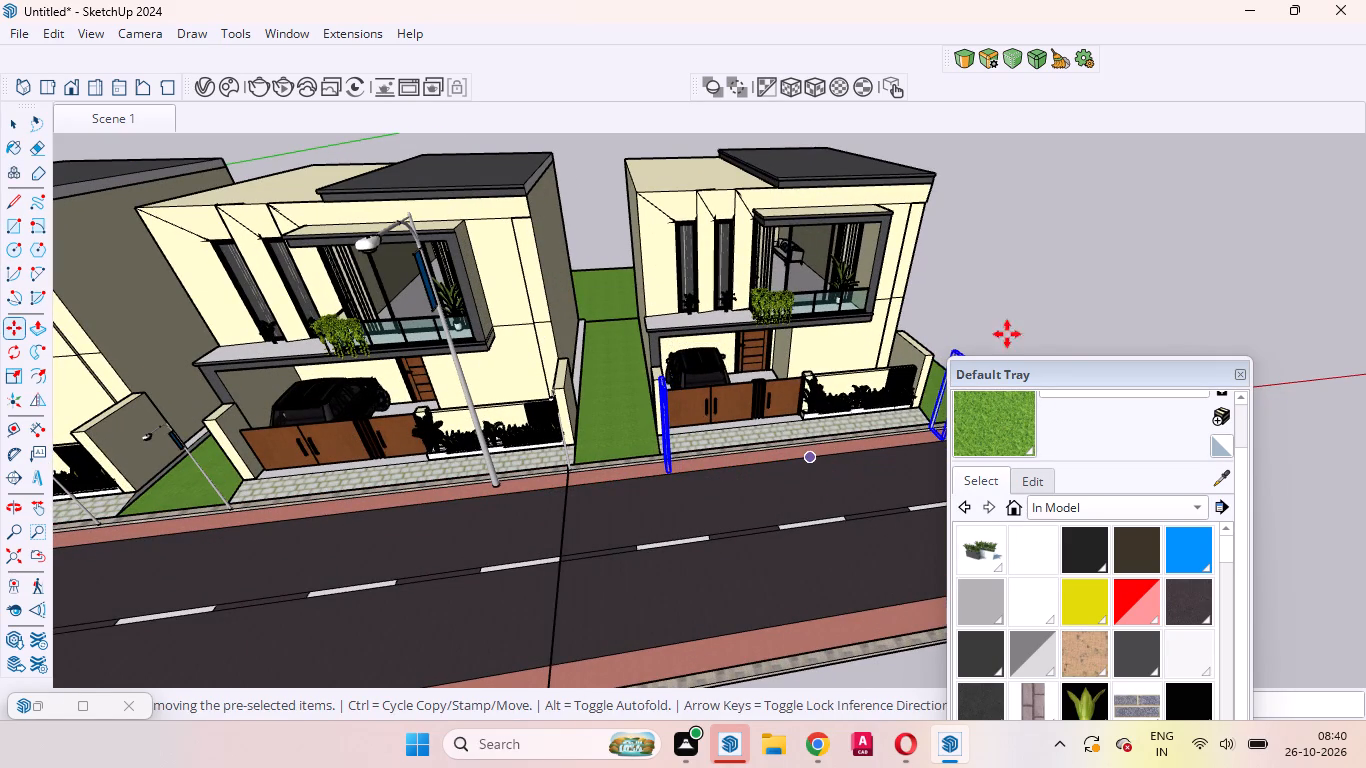
{"action": "key", "text": "space"}
{"action": "left_click", "coordinate": [1056, 304]}
Delete the oversized street light in front of the fifth house, including its pole, arm, lamp head, blue banner and yellow lens.
{"action": "scroll", "coordinate": [462, 604], "scroll_direction": "down", "scroll_amount": 2}
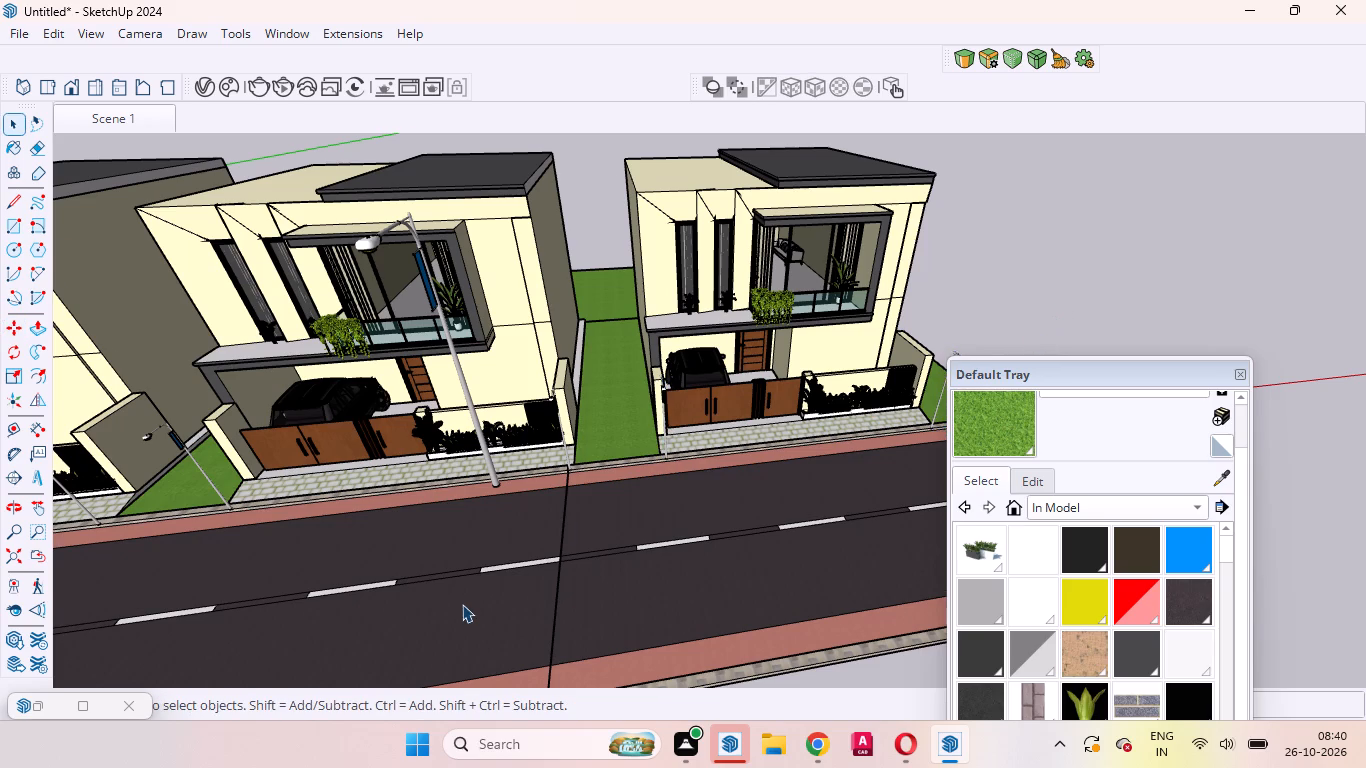
{"action": "scroll", "coordinate": [462, 604], "scroll_direction": "down", "scroll_amount": 2}
{"action": "middle_click_drag", "start_coordinate": [497, 596], "coordinate": [275, 678]}
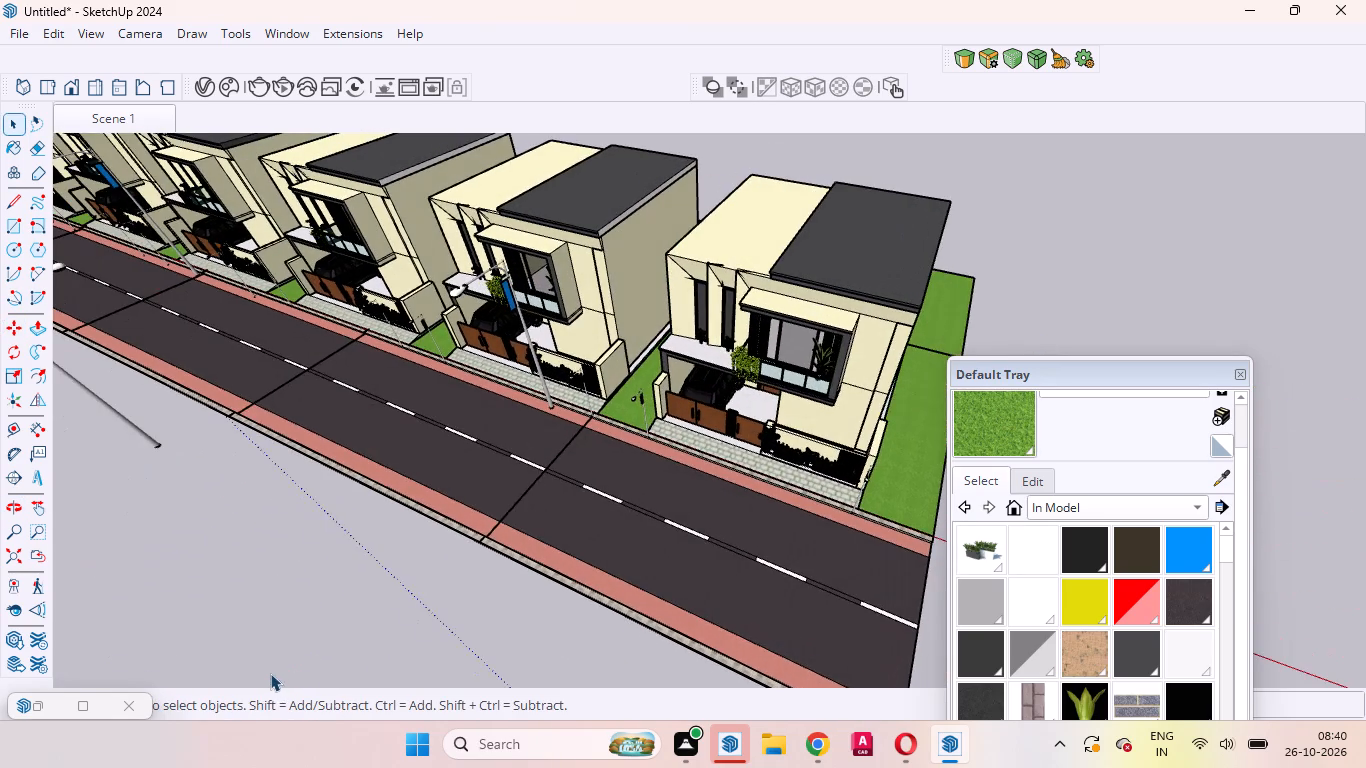
{"action": "scroll", "coordinate": [355, 515], "scroll_direction": "down", "scroll_amount": 8}
{"action": "scroll", "coordinate": [458, 392], "scroll_direction": "up", "scroll_amount": 3}
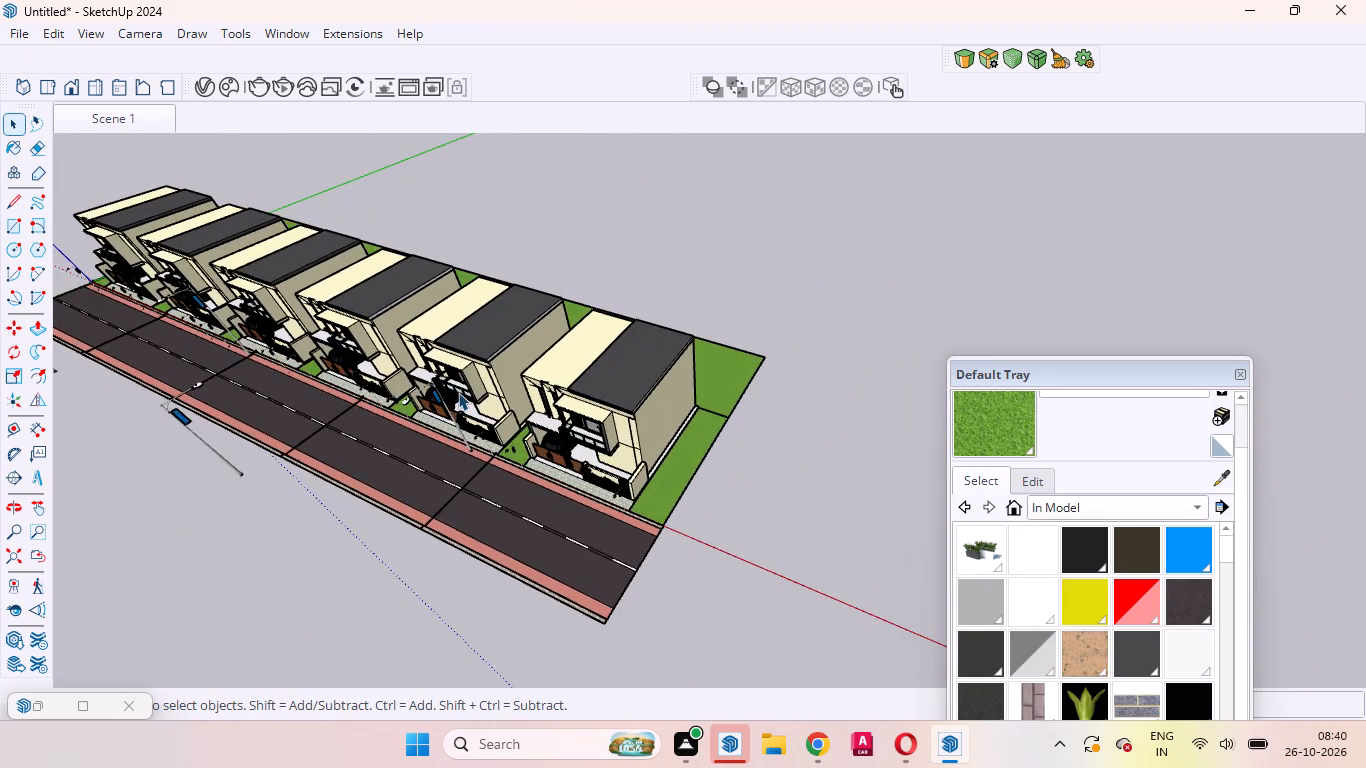
{"action": "scroll", "coordinate": [458, 392], "scroll_direction": "up", "scroll_amount": 7}
{"action": "middle_click_drag", "start_coordinate": [456, 464], "coordinate": [346, 391]}
{"action": "scroll", "coordinate": [447, 475], "scroll_direction": "up", "scroll_amount": 1}
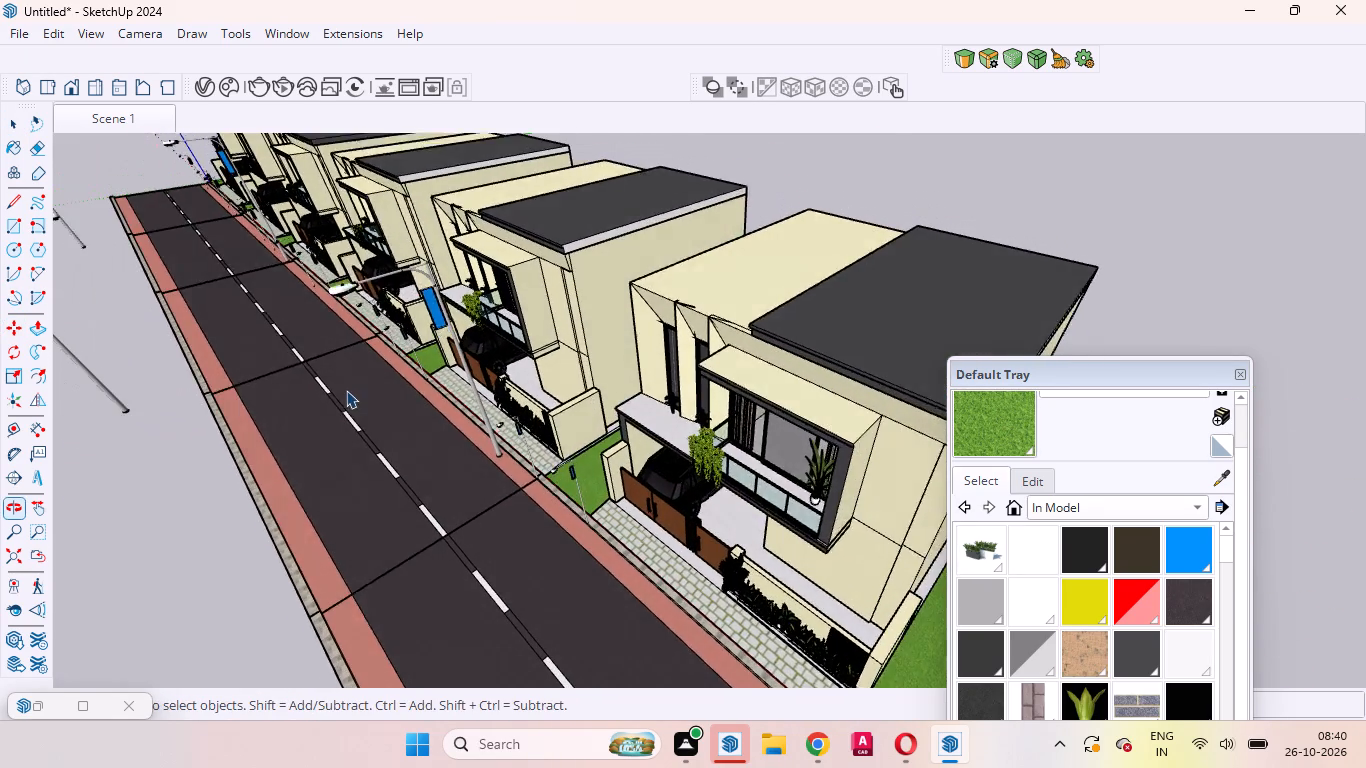
{"action": "scroll", "coordinate": [507, 240], "scroll_direction": "up", "scroll_amount": 4}
{"action": "scroll", "coordinate": [402, 284], "scroll_direction": "down", "scroll_amount": 4}
{"action": "middle_click_drag", "start_coordinate": [445, 406], "coordinate": [430, 494]}
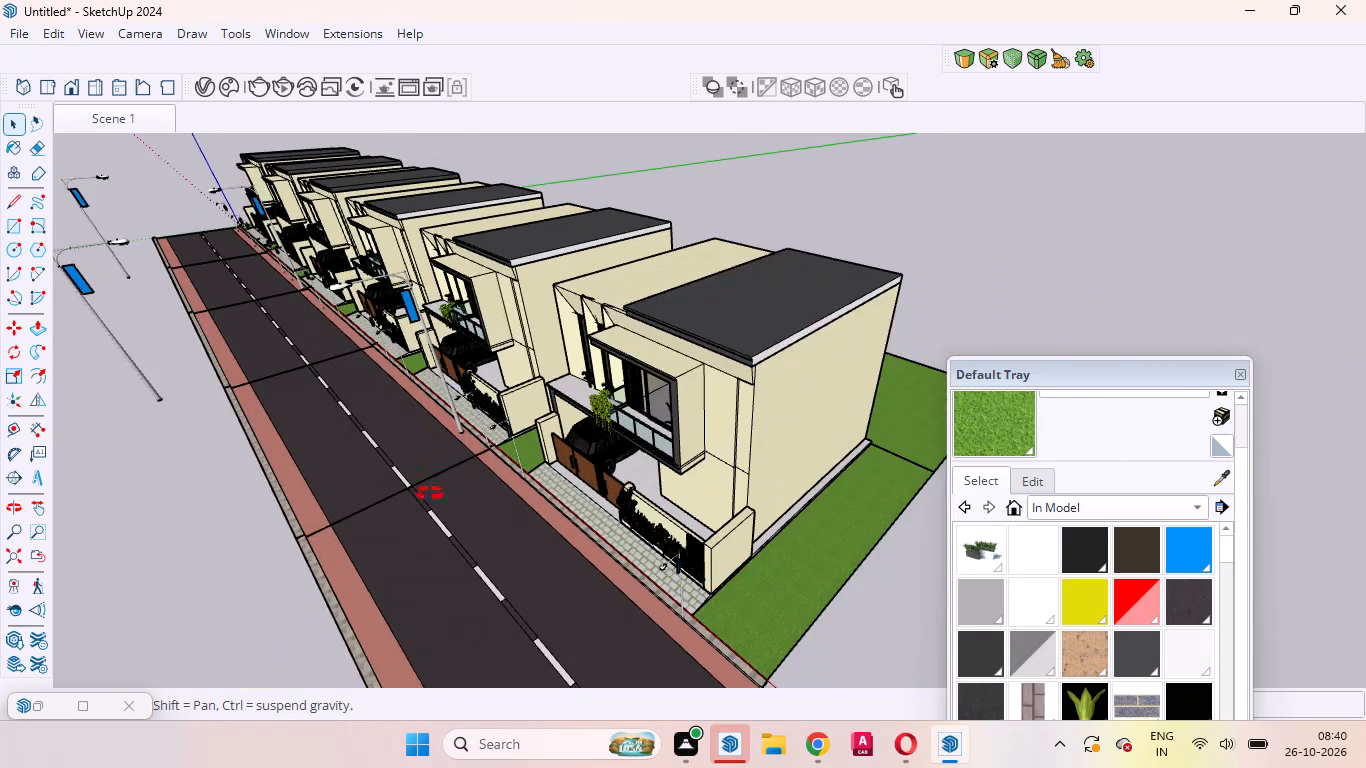
{"action": "middle_click_drag", "start_coordinate": [430, 494], "coordinate": [430, 527]}
{"action": "scroll", "coordinate": [441, 408], "scroll_direction": "up", "scroll_amount": 13}
{"action": "scroll", "coordinate": [435, 471], "scroll_direction": "down", "scroll_amount": 1}
{"action": "scroll", "coordinate": [435, 471], "scroll_direction": "up", "scroll_amount": 1}
{"action": "middle_click_drag", "start_coordinate": [428, 472], "coordinate": [350, 453]}
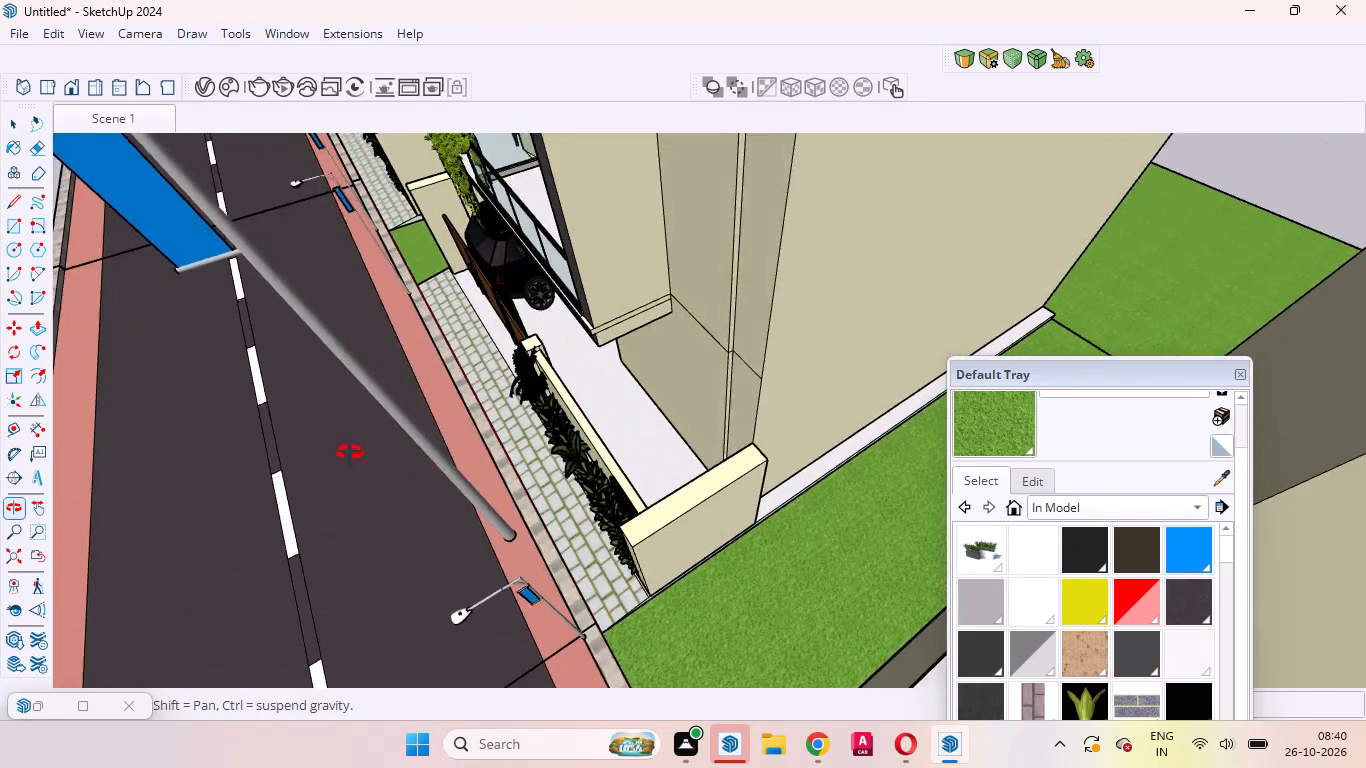
{"action": "middle_click_drag", "start_coordinate": [350, 453], "coordinate": [366, 424]}
{"action": "scroll", "coordinate": [412, 426], "scroll_direction": "up", "scroll_amount": 3}
{"action": "left_click", "coordinate": [433, 408]}
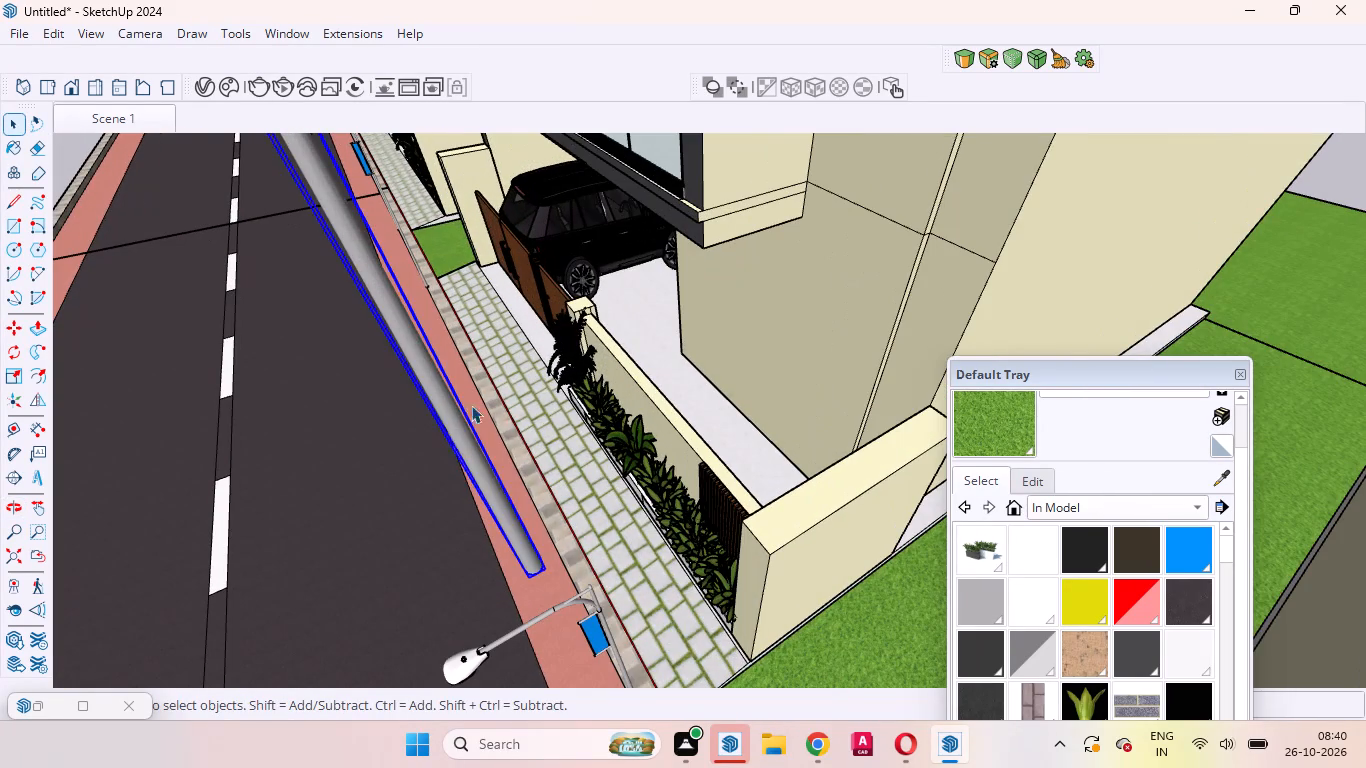
{"action": "scroll", "coordinate": [533, 437], "scroll_direction": "down", "scroll_amount": 11}
{"action": "scroll", "coordinate": [368, 247], "scroll_direction": "up", "scroll_amount": 4, "text": "ctrl"}
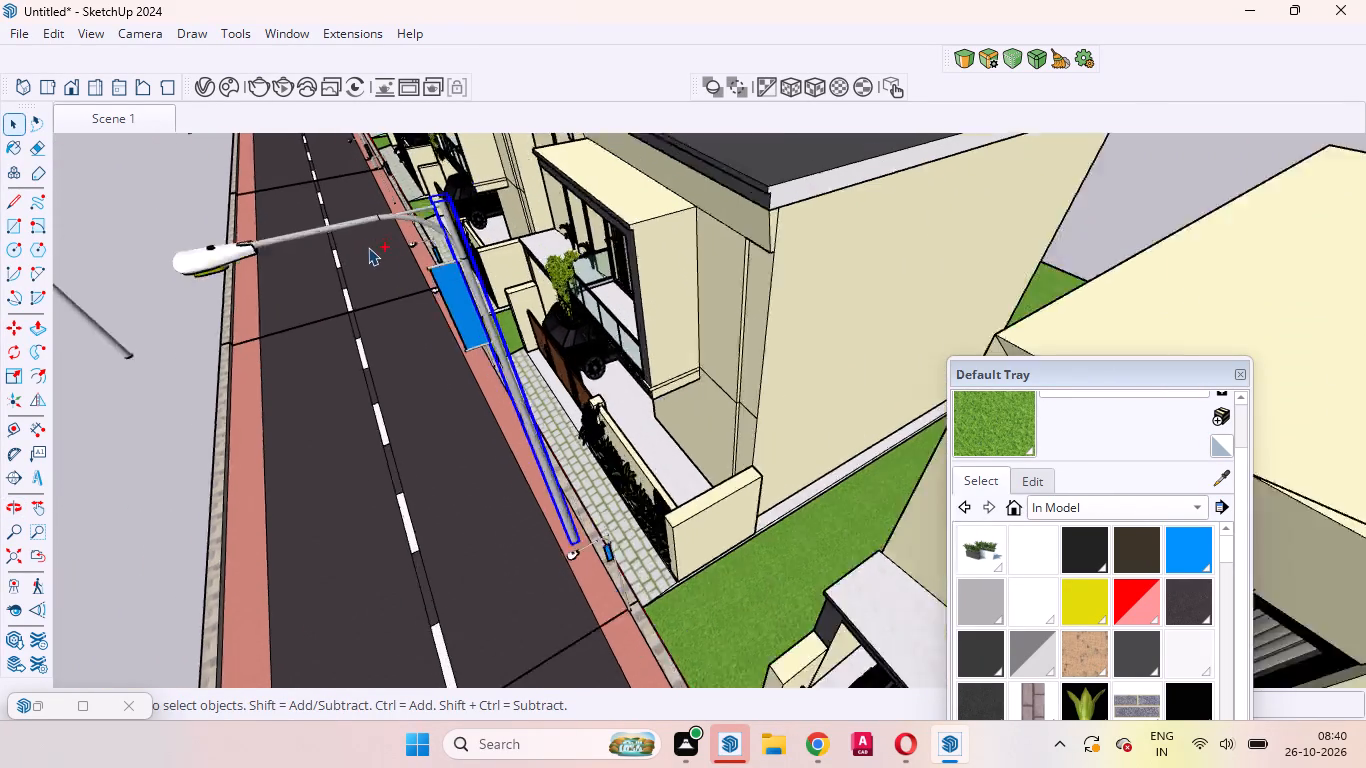
{"action": "scroll", "coordinate": [448, 272], "scroll_direction": "down", "scroll_amount": 3, "text": "ctrl"}
{"action": "left_click", "coordinate": [403, 251], "text": "ctrl"}
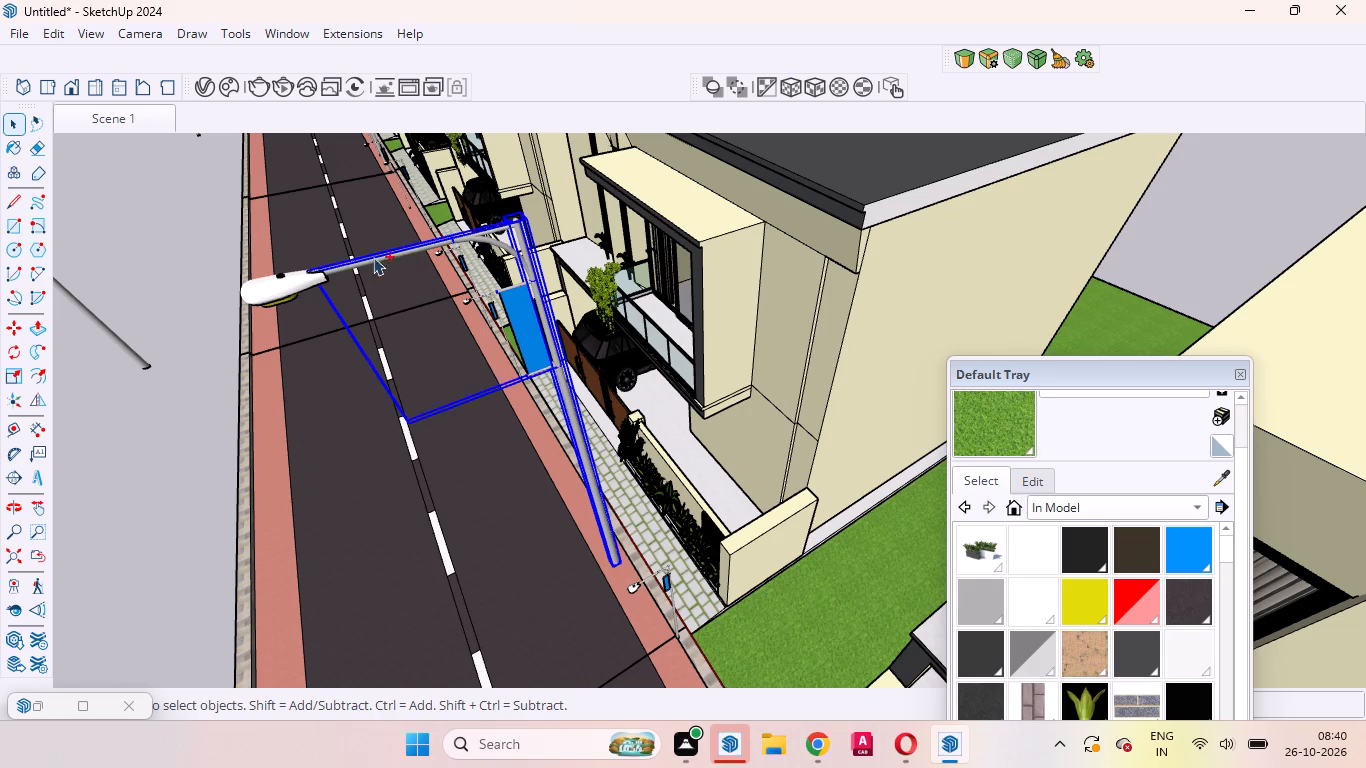
{"action": "left_click", "coordinate": [301, 282], "text": "ctrl"}
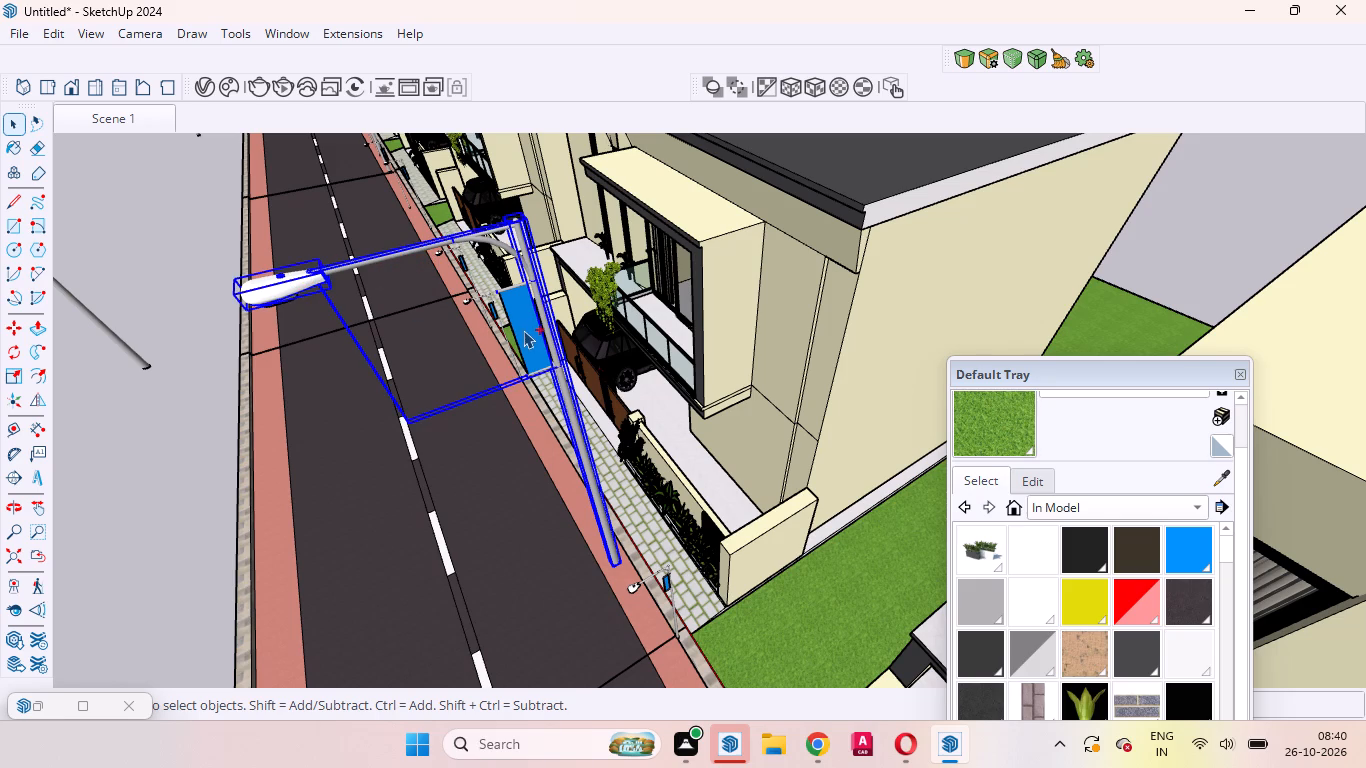
{"action": "left_click", "coordinate": [523, 329], "text": "ctrl"}
{"action": "key", "text": "Delete"}
{"action": "left_click", "coordinate": [275, 295]}
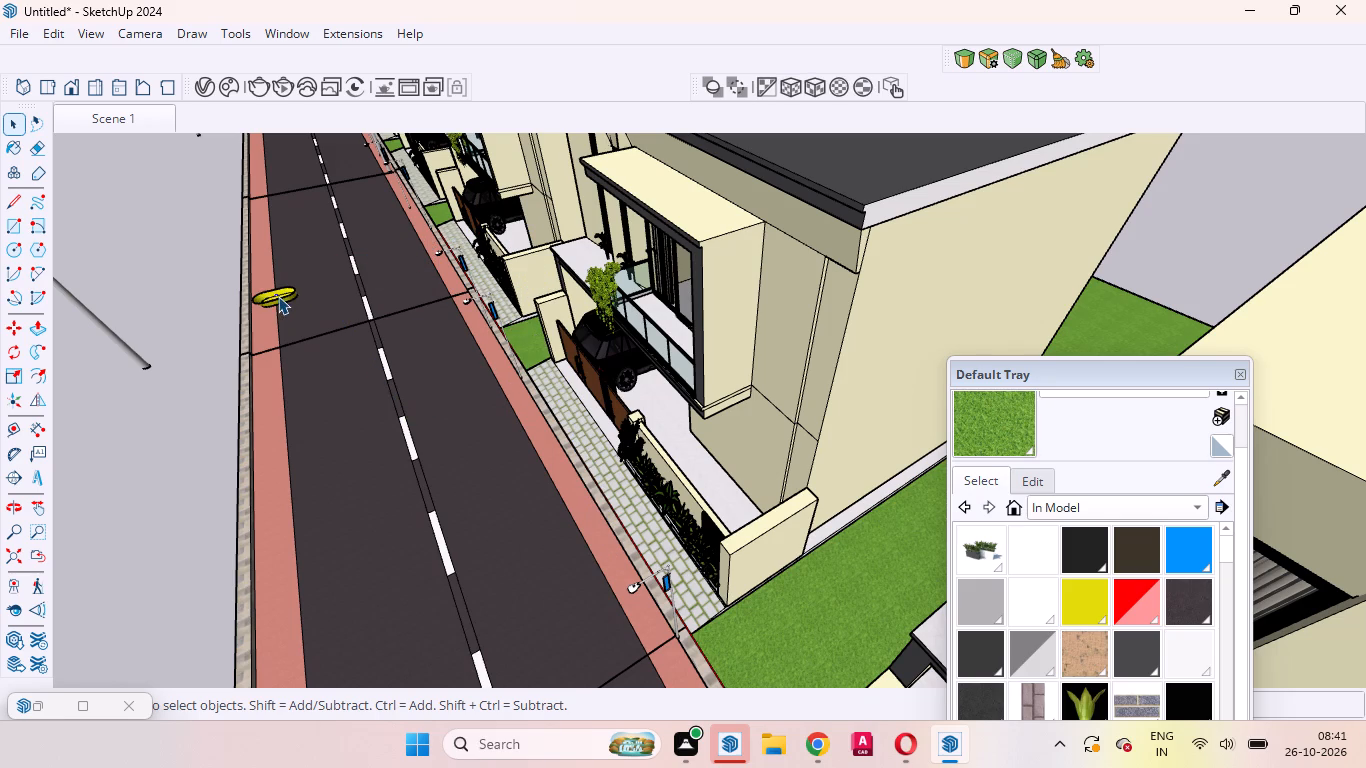
{"action": "key", "text": "Delete"}
Delete the nearer oversized street light standing off the road opposite the houses, including its leftover lamp lens.
{"action": "scroll", "coordinate": [346, 320], "scroll_direction": "down", "scroll_amount": 4}
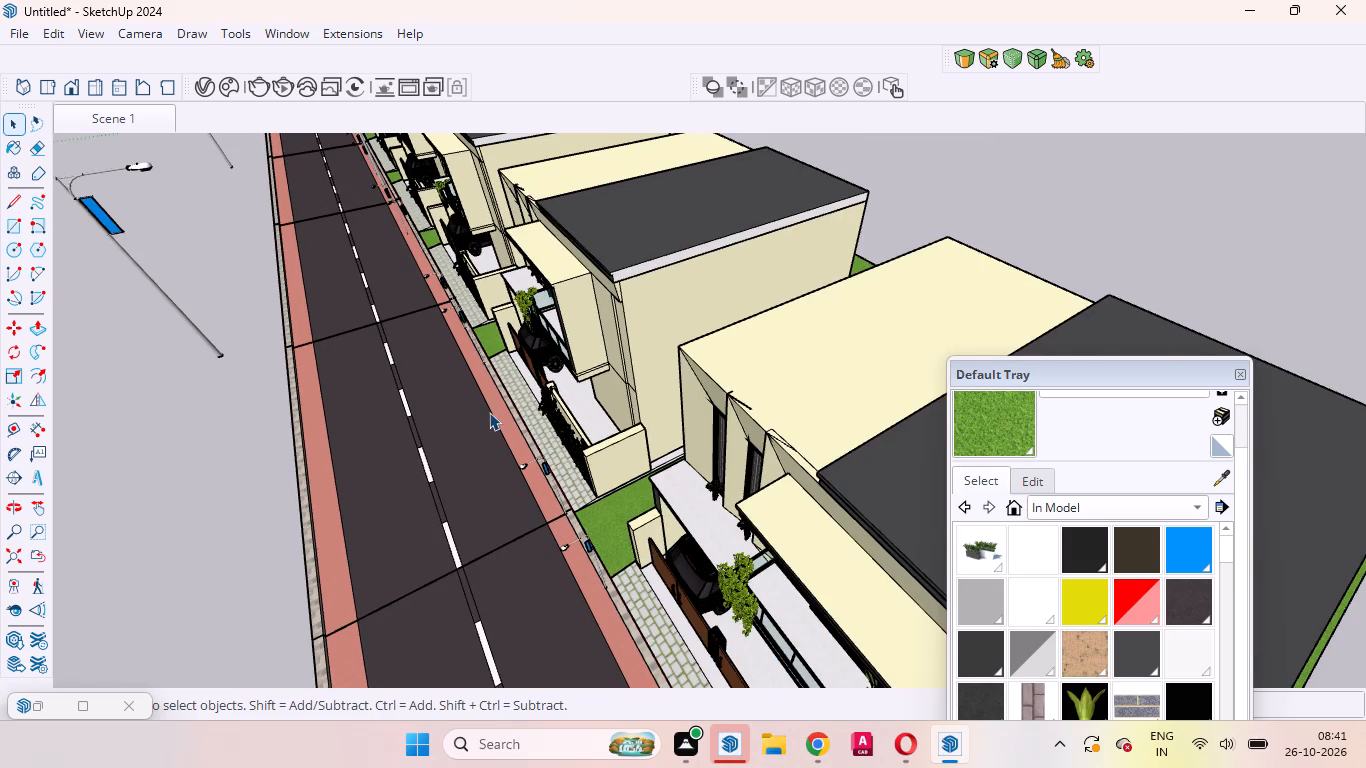
{"action": "middle_click_drag", "start_coordinate": [460, 447], "coordinate": [842, 239]}
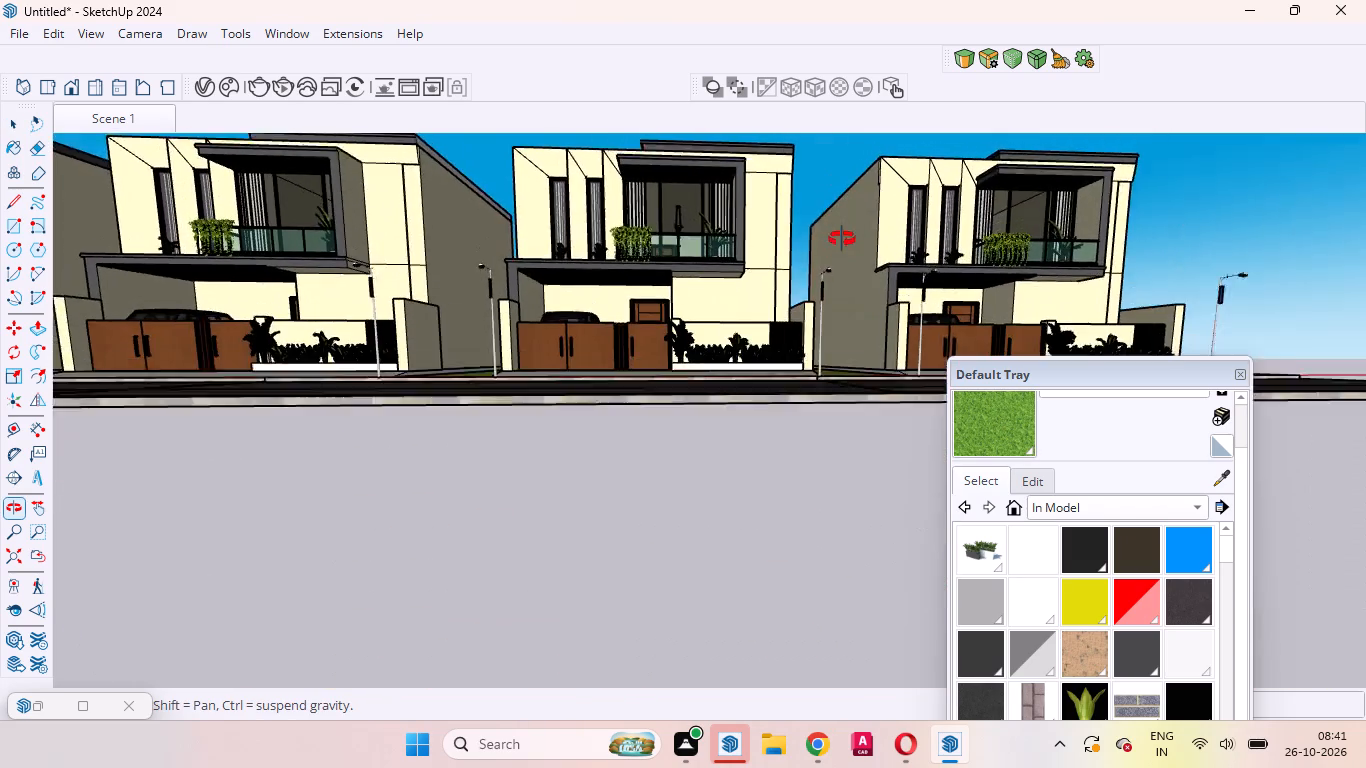
{"action": "middle_click_drag", "start_coordinate": [842, 239], "coordinate": [842, 253]}
{"action": "scroll", "coordinate": [807, 400], "scroll_direction": "down", "scroll_amount": 7}
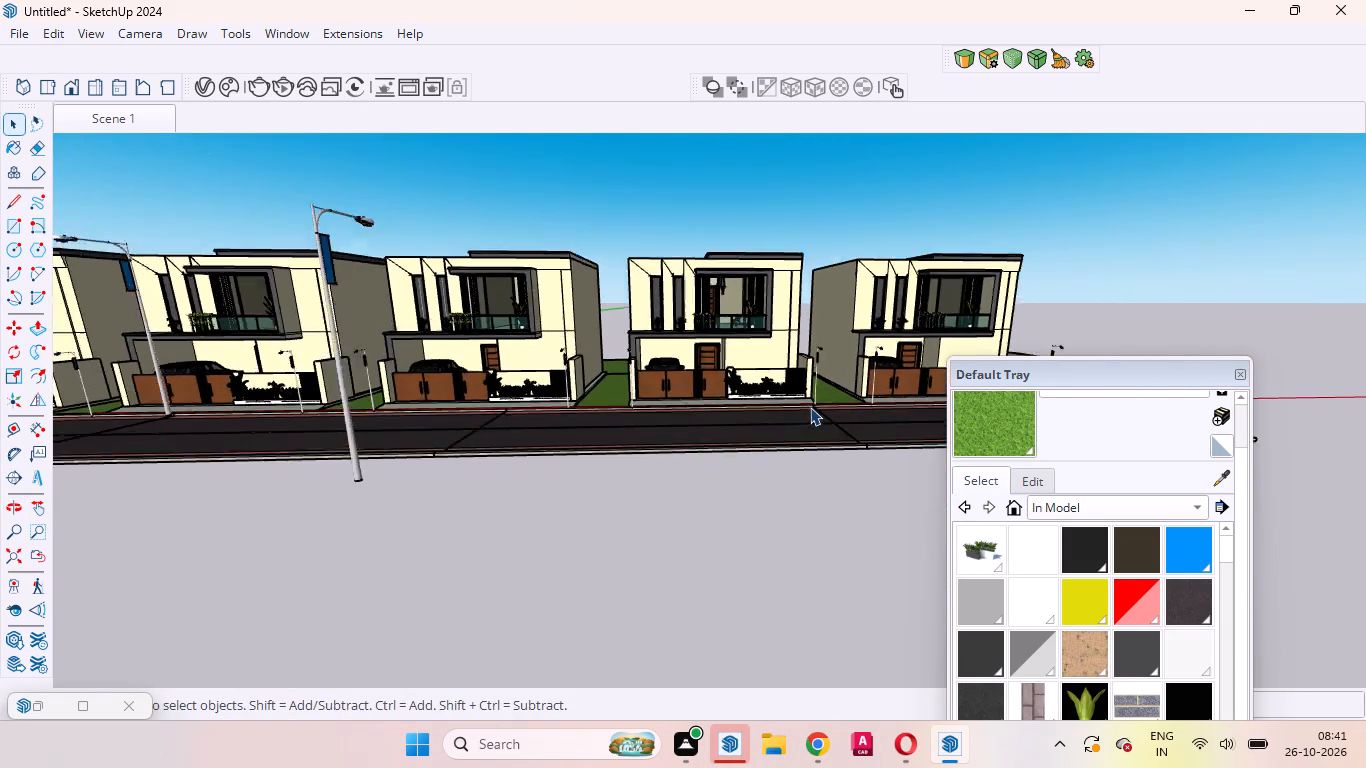
{"action": "scroll", "coordinate": [423, 259], "scroll_direction": "up", "scroll_amount": 4}
{"action": "middle_click_drag", "start_coordinate": [401, 336], "coordinate": [270, 454]}
{"action": "scroll", "coordinate": [280, 414], "scroll_direction": "down", "scroll_amount": 9}
{"action": "middle_click_drag", "start_coordinate": [307, 465], "coordinate": [192, 545]}
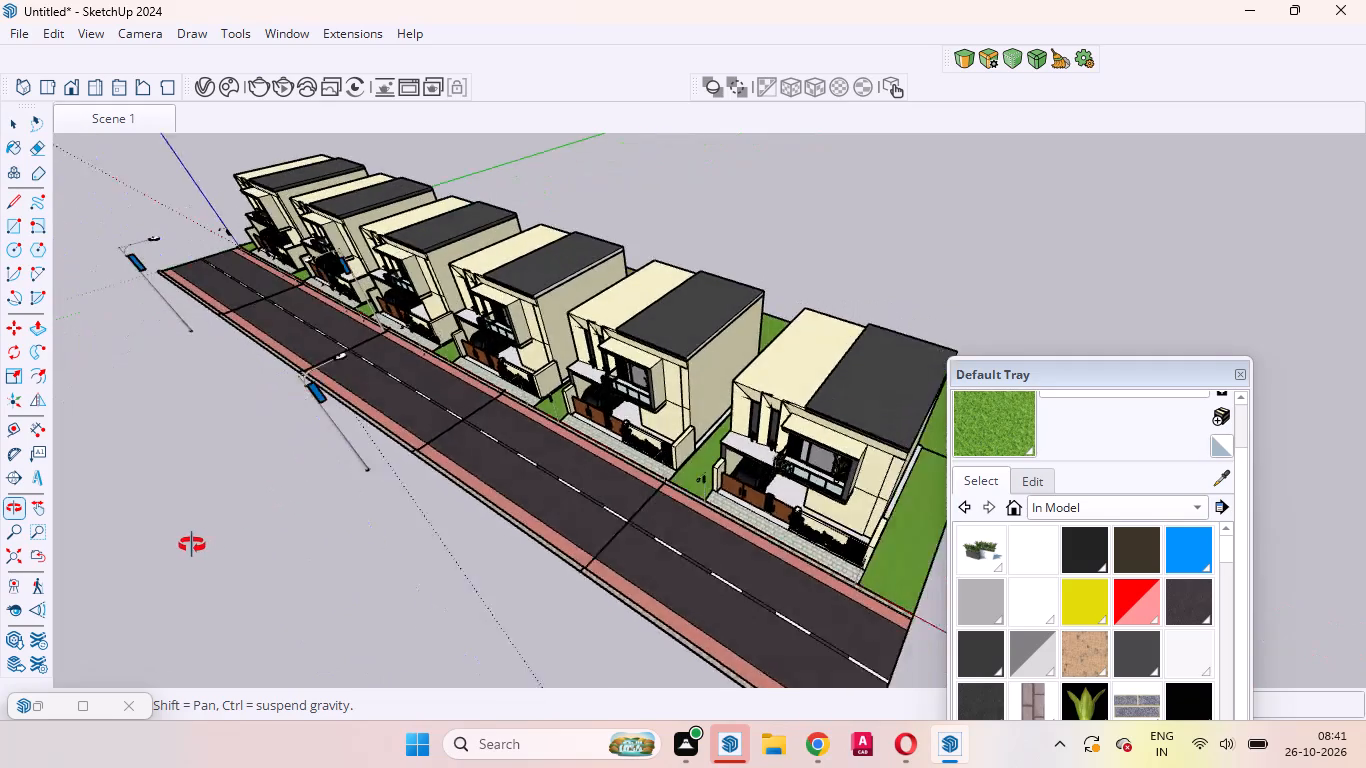
{"action": "middle_click_drag", "start_coordinate": [192, 545], "coordinate": [60, 597]}
{"action": "scroll", "coordinate": [428, 260], "scroll_direction": "up", "scroll_amount": 9}
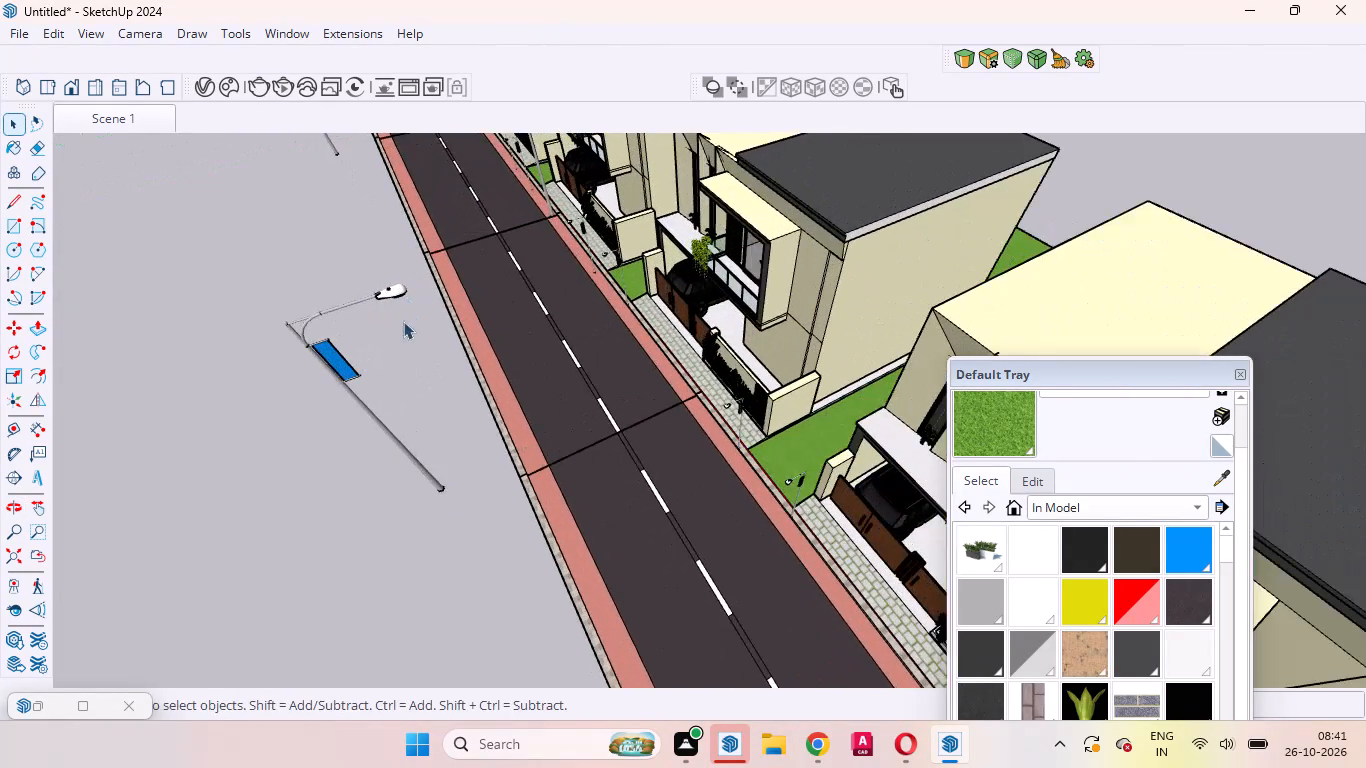
{"action": "middle_click_drag", "start_coordinate": [381, 334], "coordinate": [329, 321]}
{"action": "left_click_drag", "start_coordinate": [399, 337], "coordinate": [255, 188]}
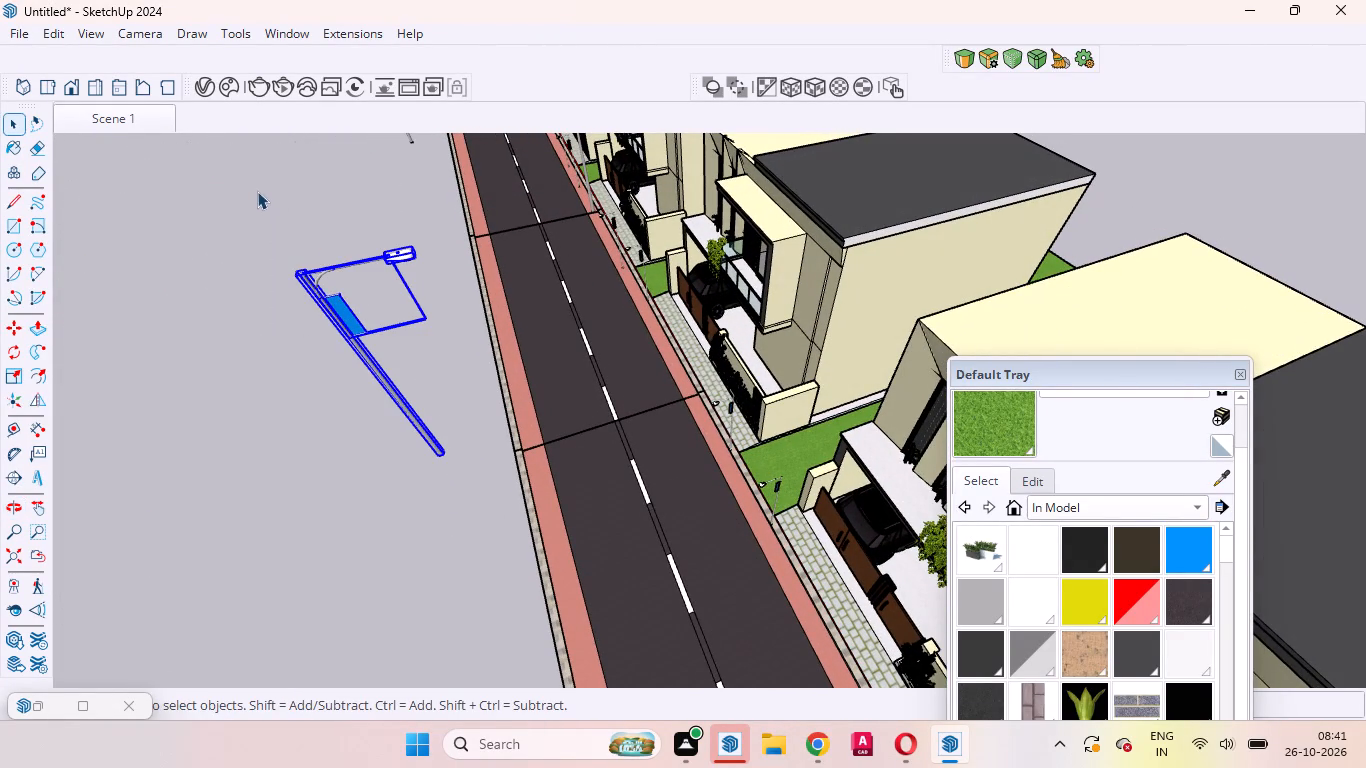
{"action": "key", "text": "Delete"}
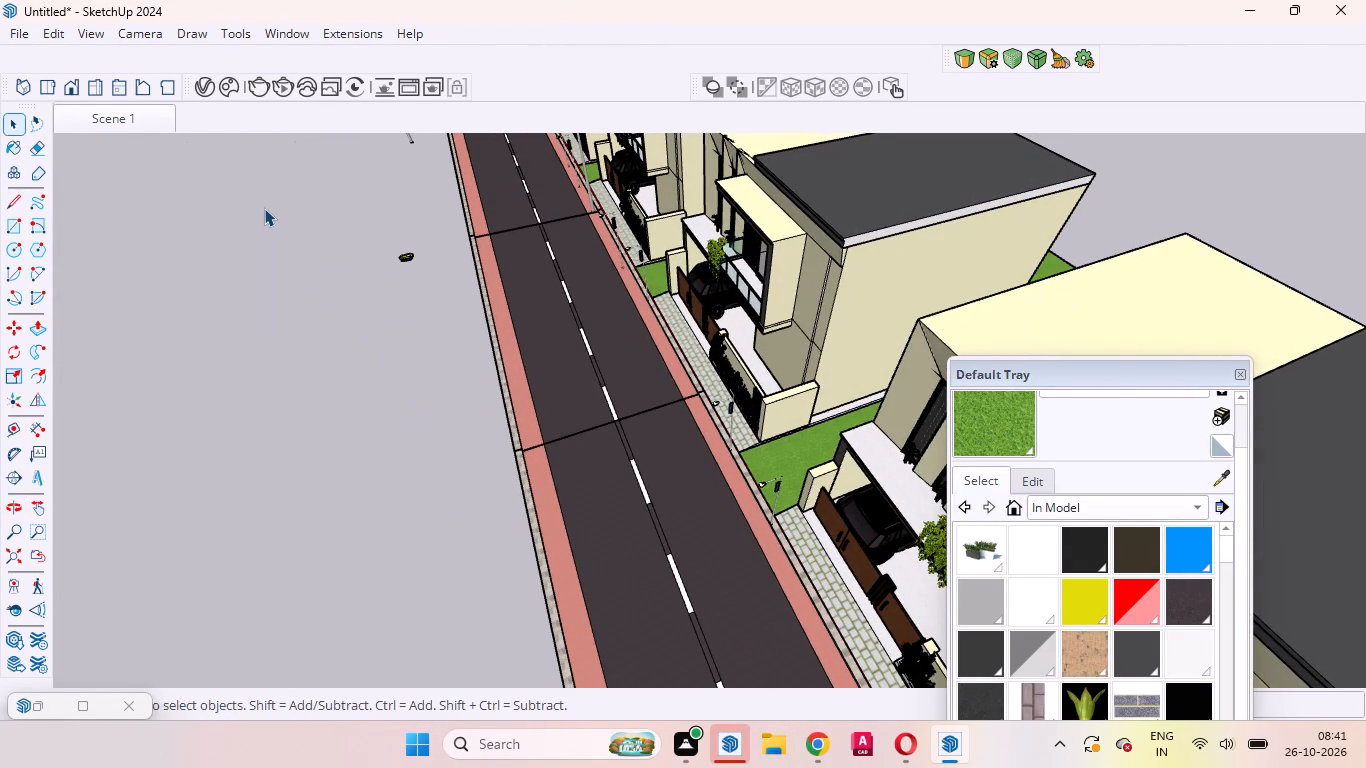
{"action": "left_click_drag", "start_coordinate": [427, 268], "coordinate": [367, 235]}
{"action": "key", "text": "Delete"}
Delete the remaining oversized street light standing off the road opposite the houses, including its leftover lamp lens.
{"action": "scroll", "coordinate": [342, 375], "scroll_direction": "up", "scroll_amount": 1}
{"action": "scroll", "coordinate": [474, 472], "scroll_direction": "down", "scroll_amount": 5}
{"action": "scroll", "coordinate": [606, 554], "scroll_direction": "down", "scroll_amount": 4}
{"action": "scroll", "coordinate": [448, 171], "scroll_direction": "up", "scroll_amount": 5}
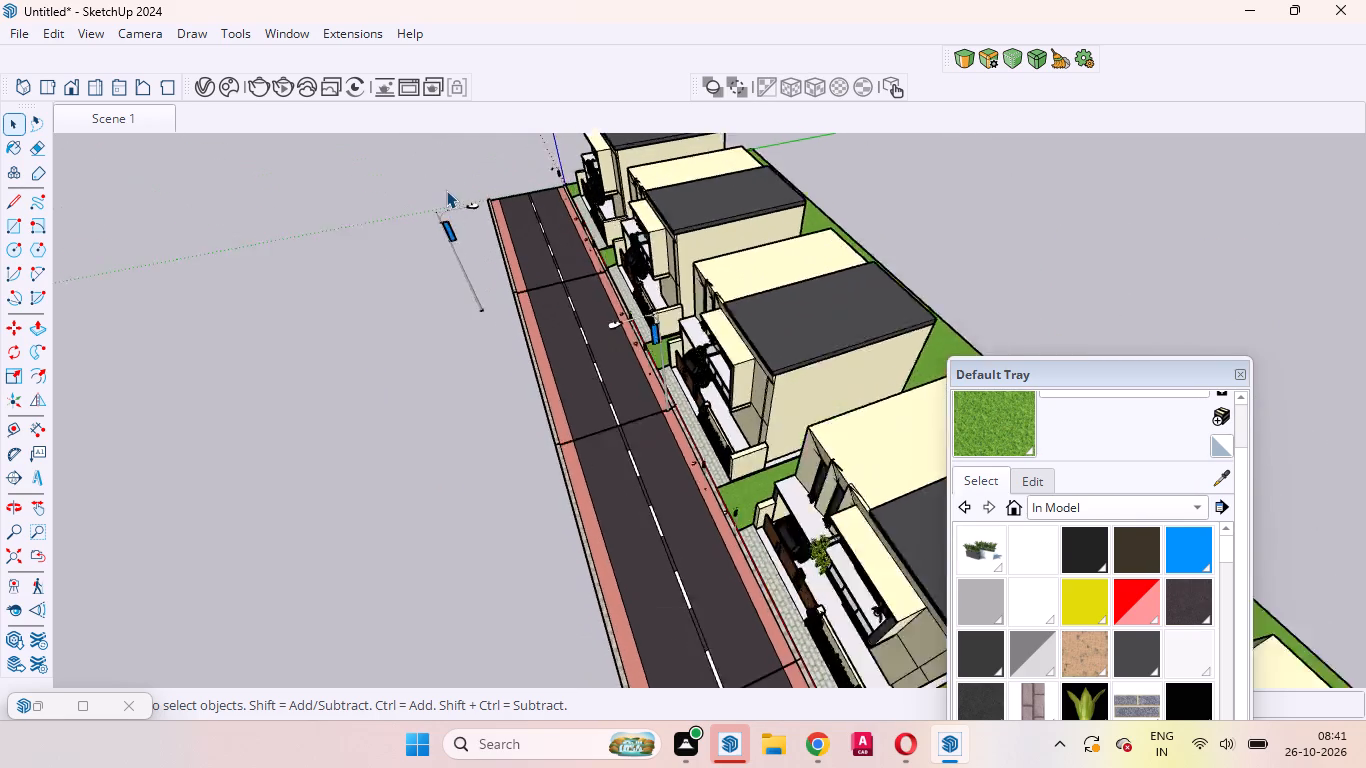
{"action": "scroll", "coordinate": [446, 190], "scroll_direction": "up", "scroll_amount": 4}
{"action": "middle_click_drag", "start_coordinate": [458, 309], "coordinate": [358, 313]}
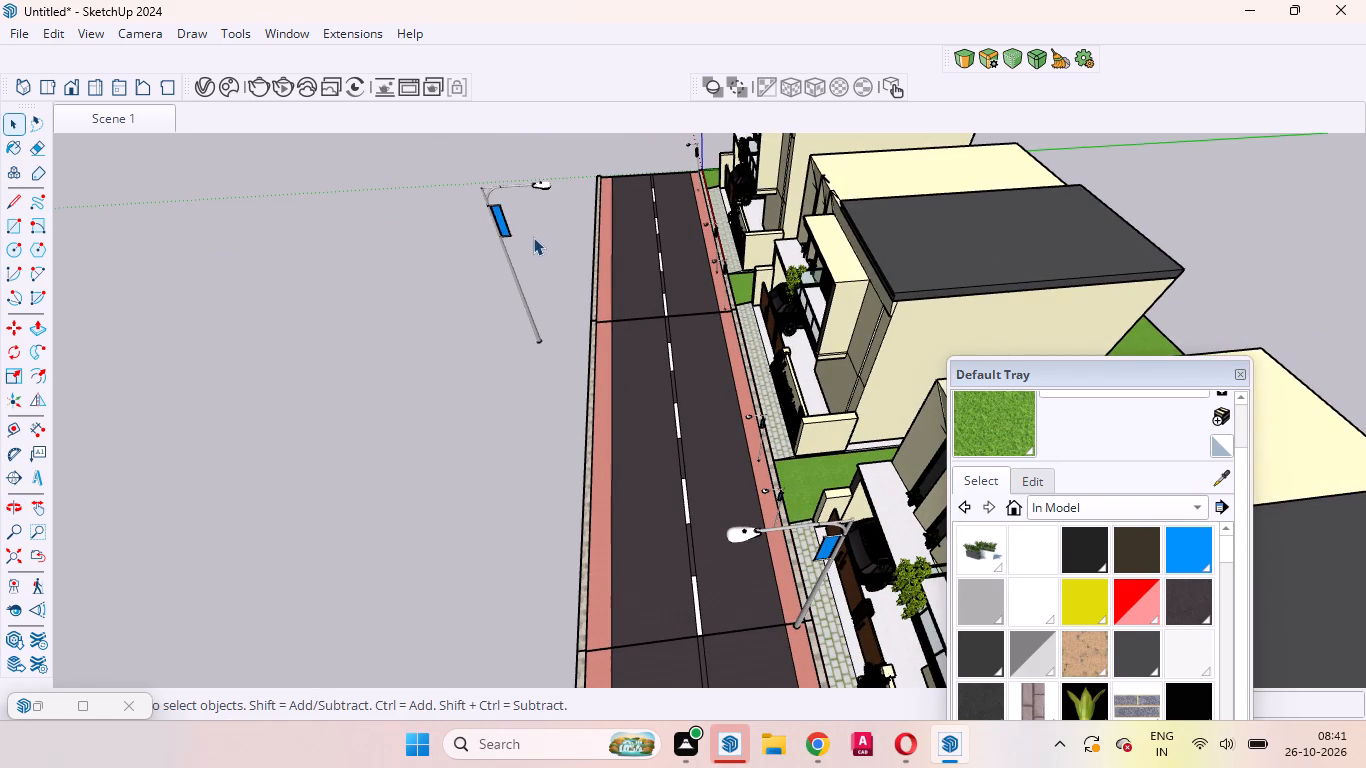
{"action": "left_click_drag", "start_coordinate": [533, 237], "coordinate": [385, 97]}
{"action": "key", "text": "Delete"}
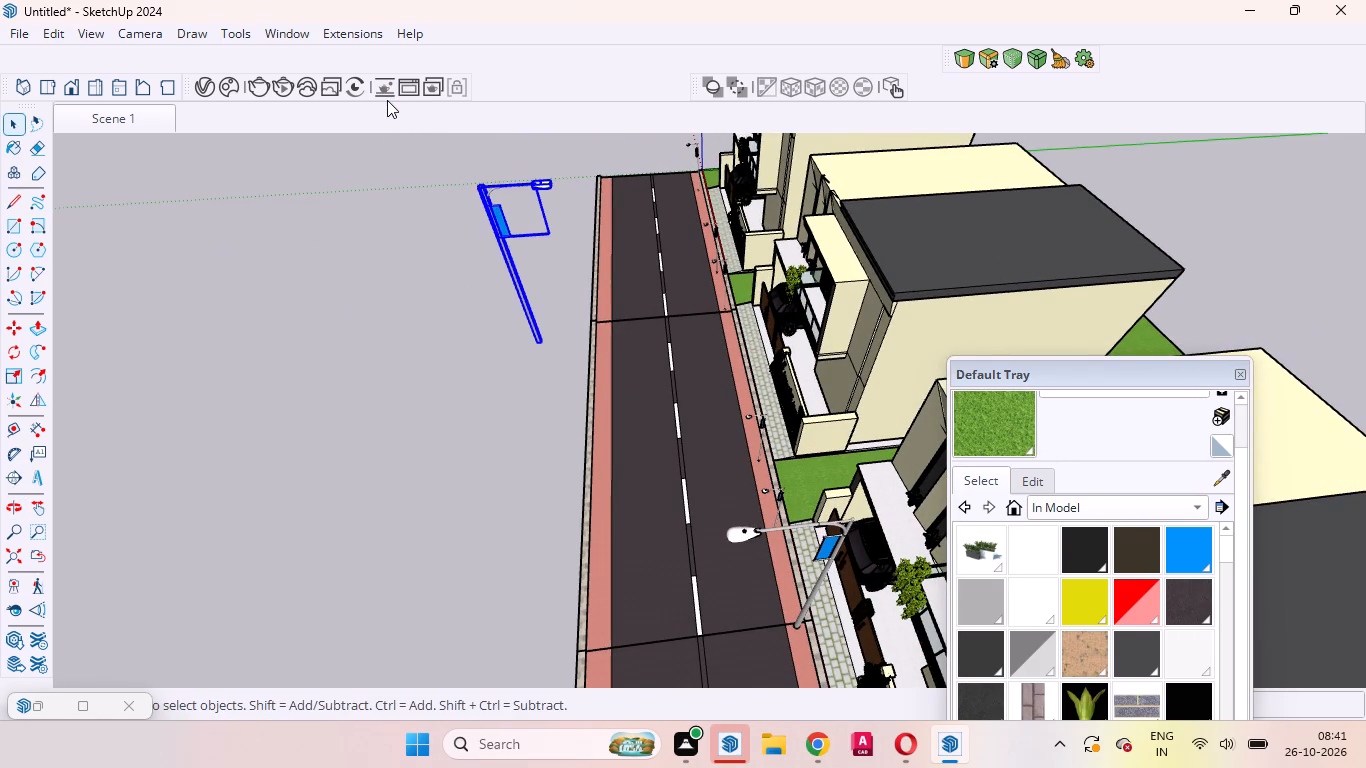
{"action": "left_click_drag", "start_coordinate": [572, 204], "coordinate": [491, 160]}
{"action": "key", "text": "Delete"}
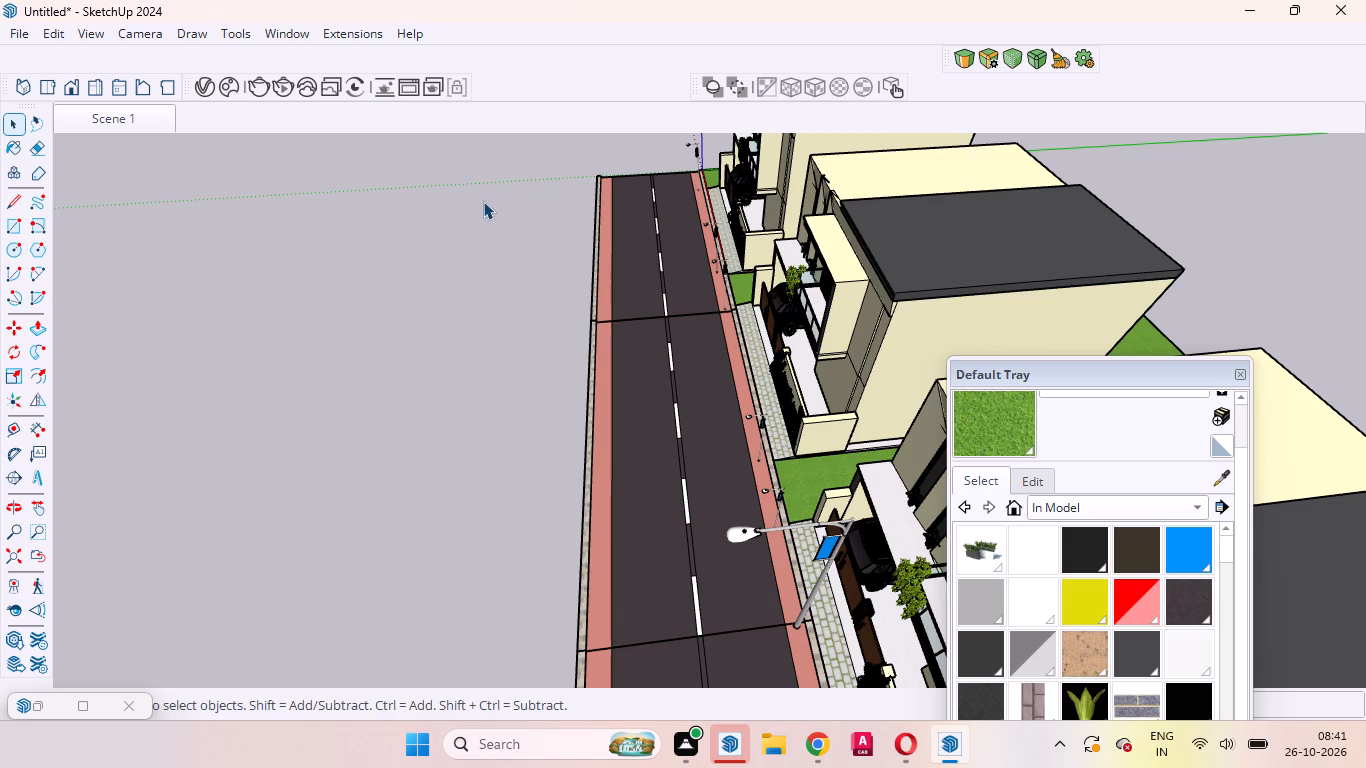
Delete the last oversized street light, on the house-side road edge near the second house, without removing any road geometry.
{"action": "scroll", "coordinate": [462, 270], "scroll_direction": "down", "scroll_amount": 4}
{"action": "scroll", "coordinate": [676, 444], "scroll_direction": "up", "scroll_amount": 7}
{"action": "middle_click_drag", "start_coordinate": [550, 403], "coordinate": [506, 369]}
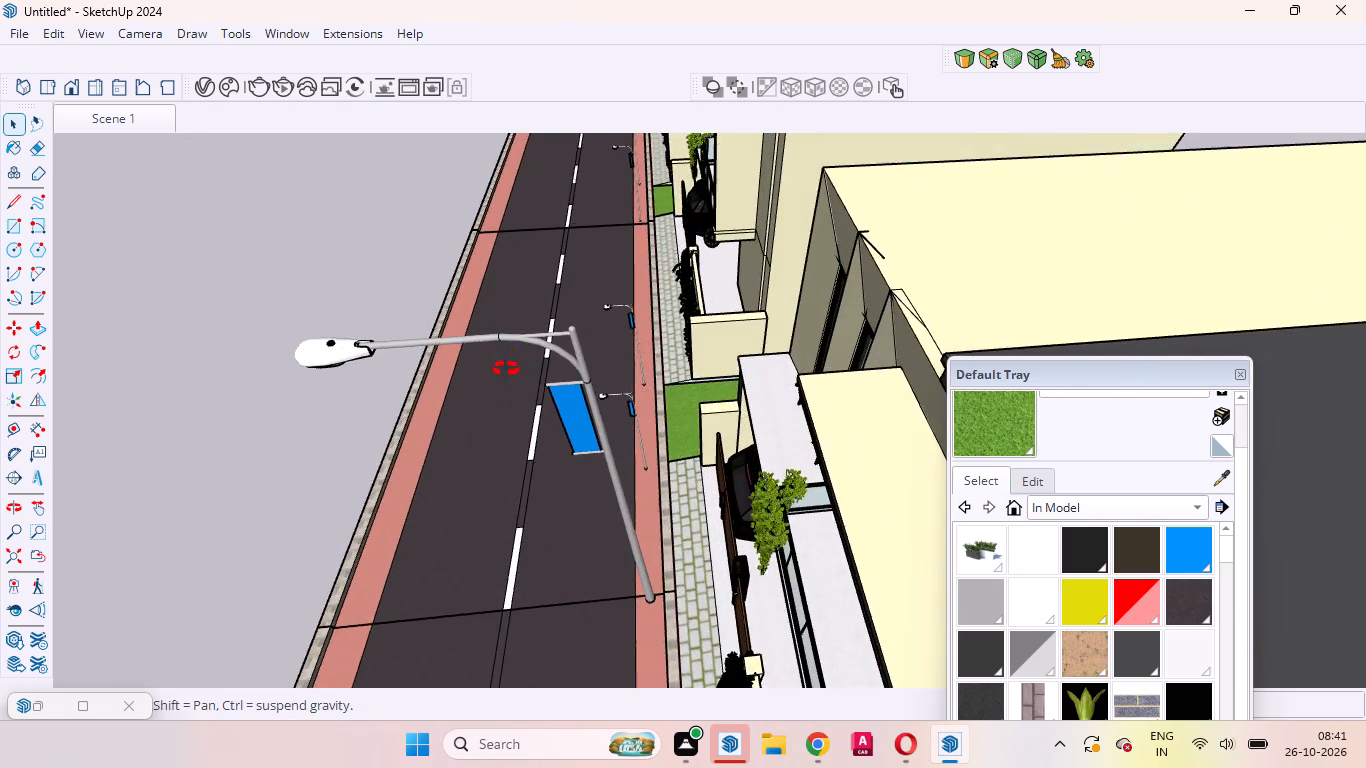
{"action": "middle_click_drag", "start_coordinate": [506, 369], "coordinate": [520, 238]}
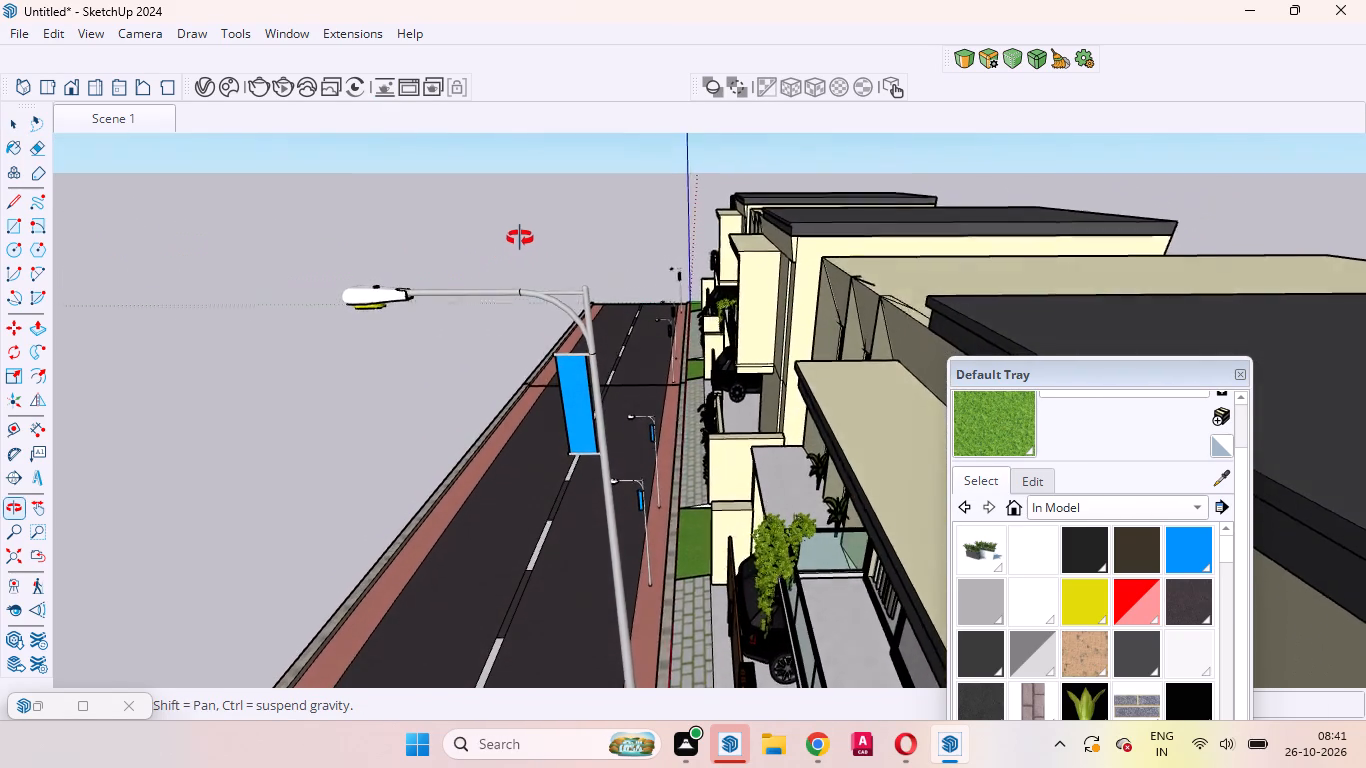
{"action": "middle_click_drag", "start_coordinate": [520, 238], "coordinate": [527, 221]}
{"action": "middle_click_drag", "start_coordinate": [586, 395], "coordinate": [513, 385]}
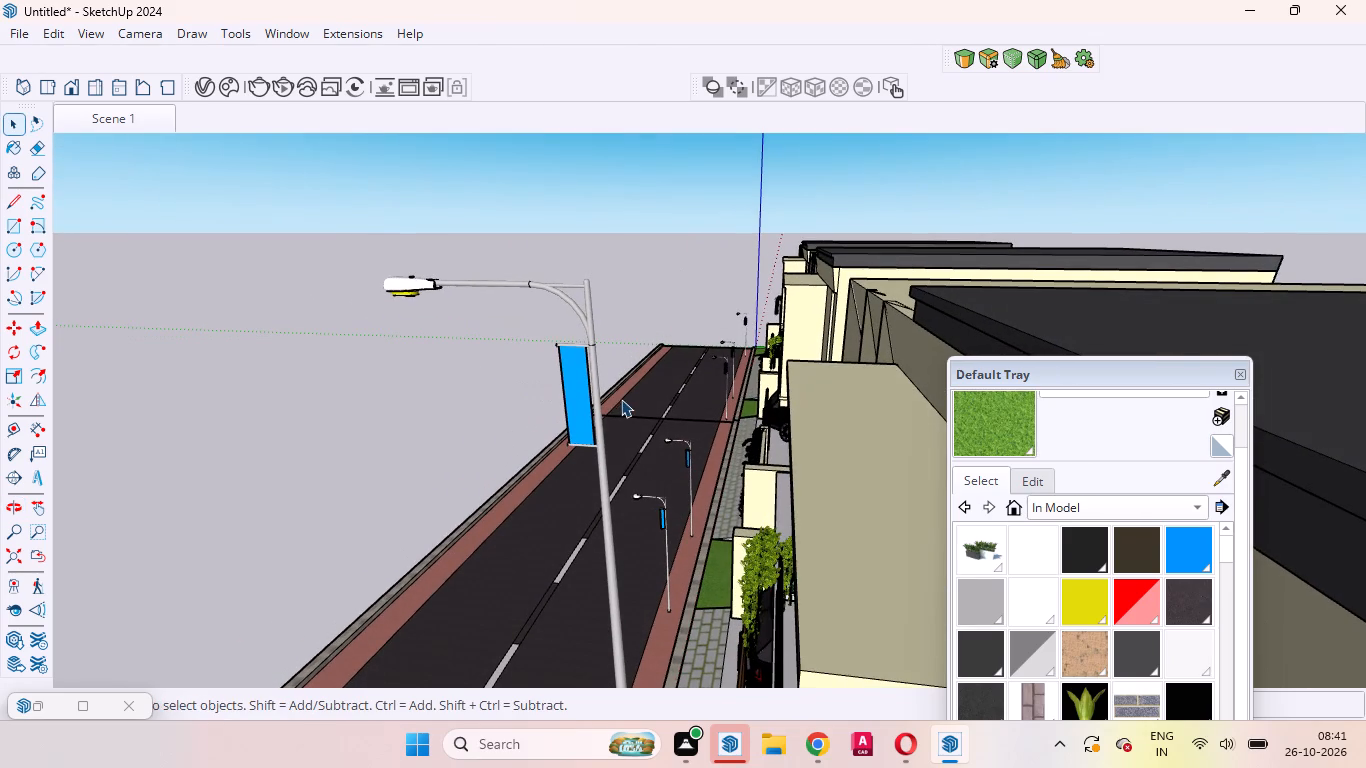
{"action": "left_click_drag", "start_coordinate": [621, 399], "coordinate": [388, 251]}
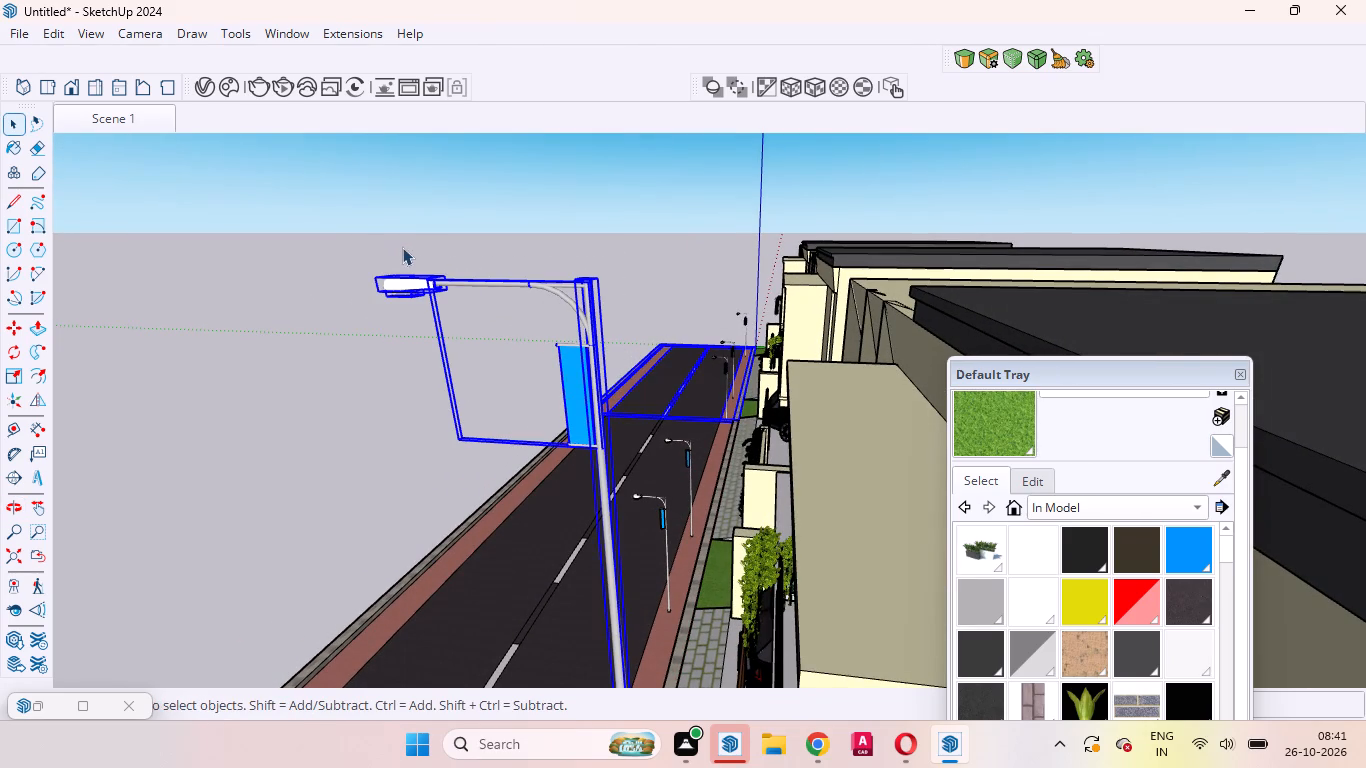
{"action": "left_click", "coordinate": [320, 302]}
{"action": "scroll", "coordinate": [459, 404], "scroll_direction": "up", "scroll_amount": 1}
{"action": "middle_click_drag", "start_coordinate": [459, 404], "coordinate": [434, 389]}
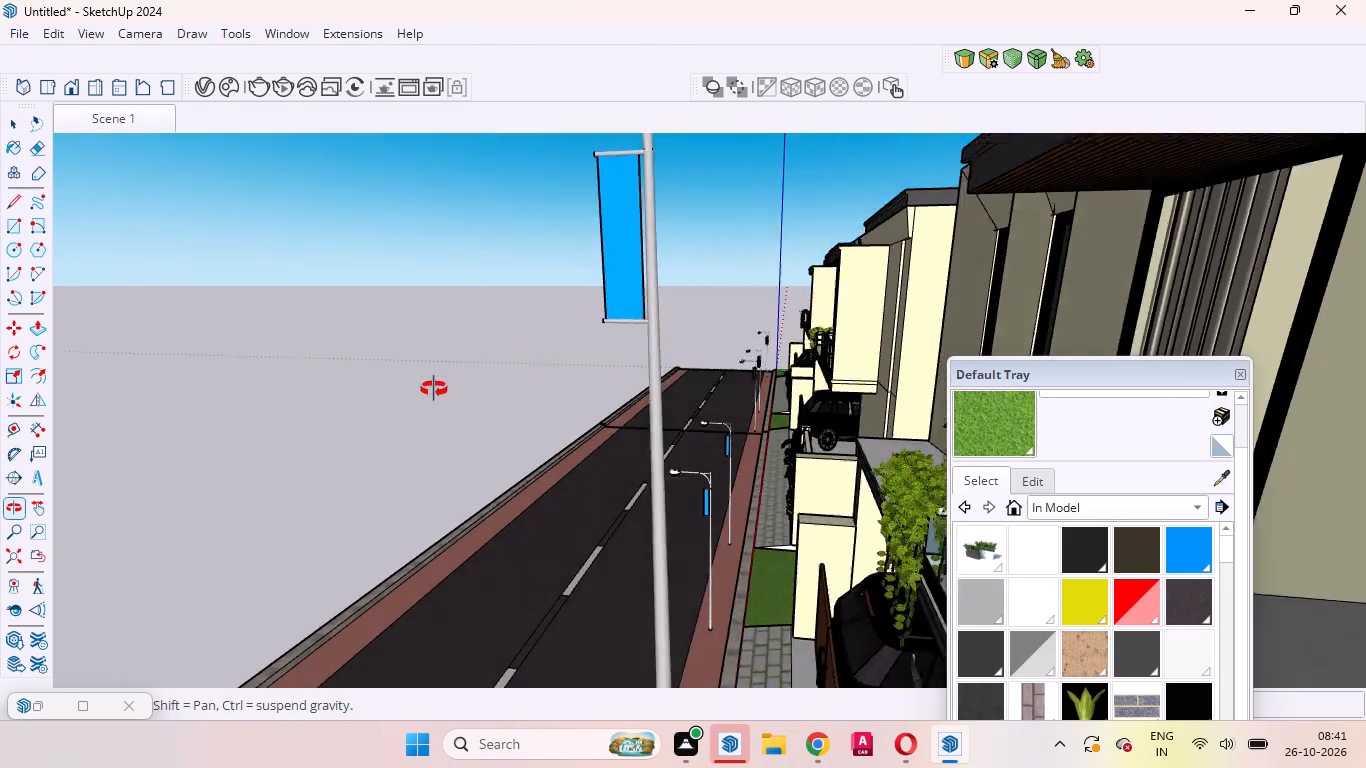
{"action": "middle_click_drag", "start_coordinate": [434, 389], "coordinate": [434, 401]}
{"action": "scroll", "coordinate": [503, 397], "scroll_direction": "down", "scroll_amount": 1}
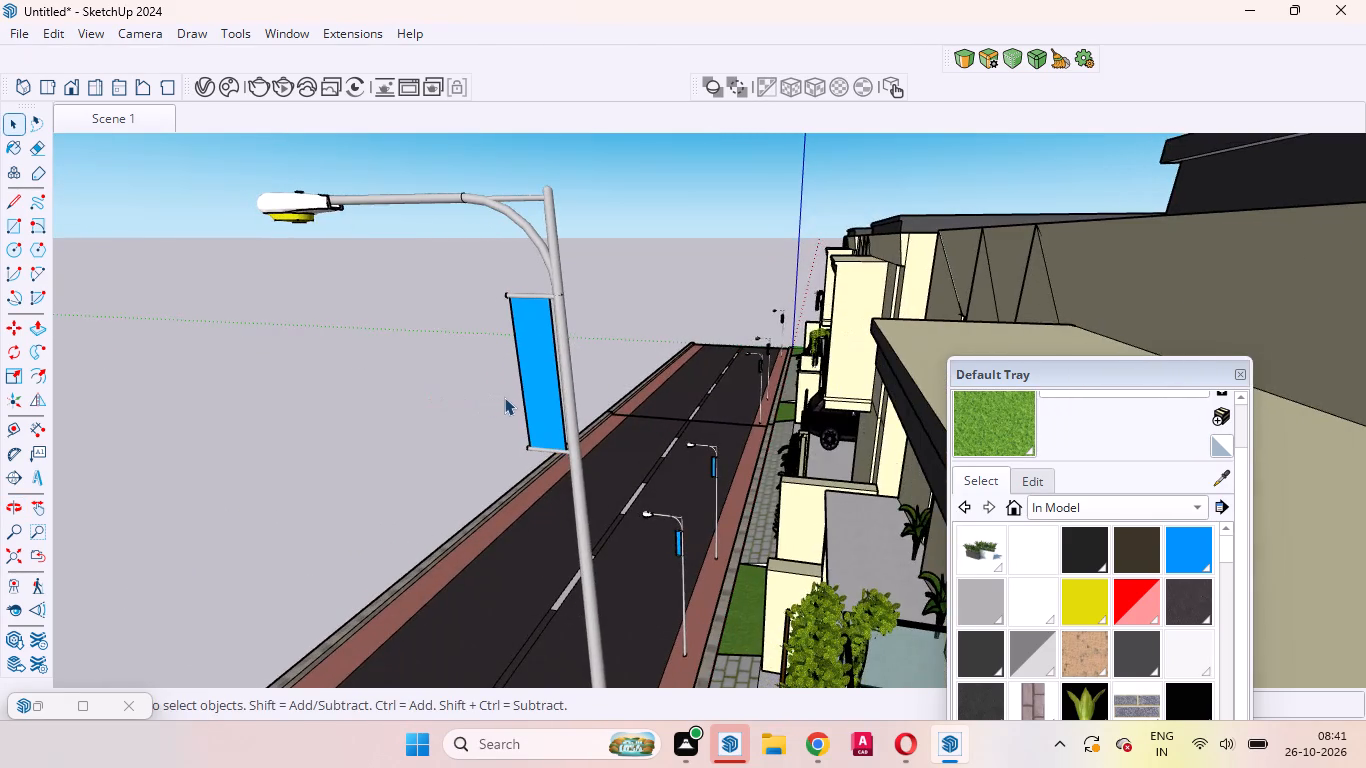
{"action": "scroll", "coordinate": [504, 397], "scroll_direction": "down", "scroll_amount": 1}
{"action": "middle_click", "coordinate": [507, 397]}
{"action": "left_click_drag", "start_coordinate": [537, 362], "coordinate": [346, 247]}
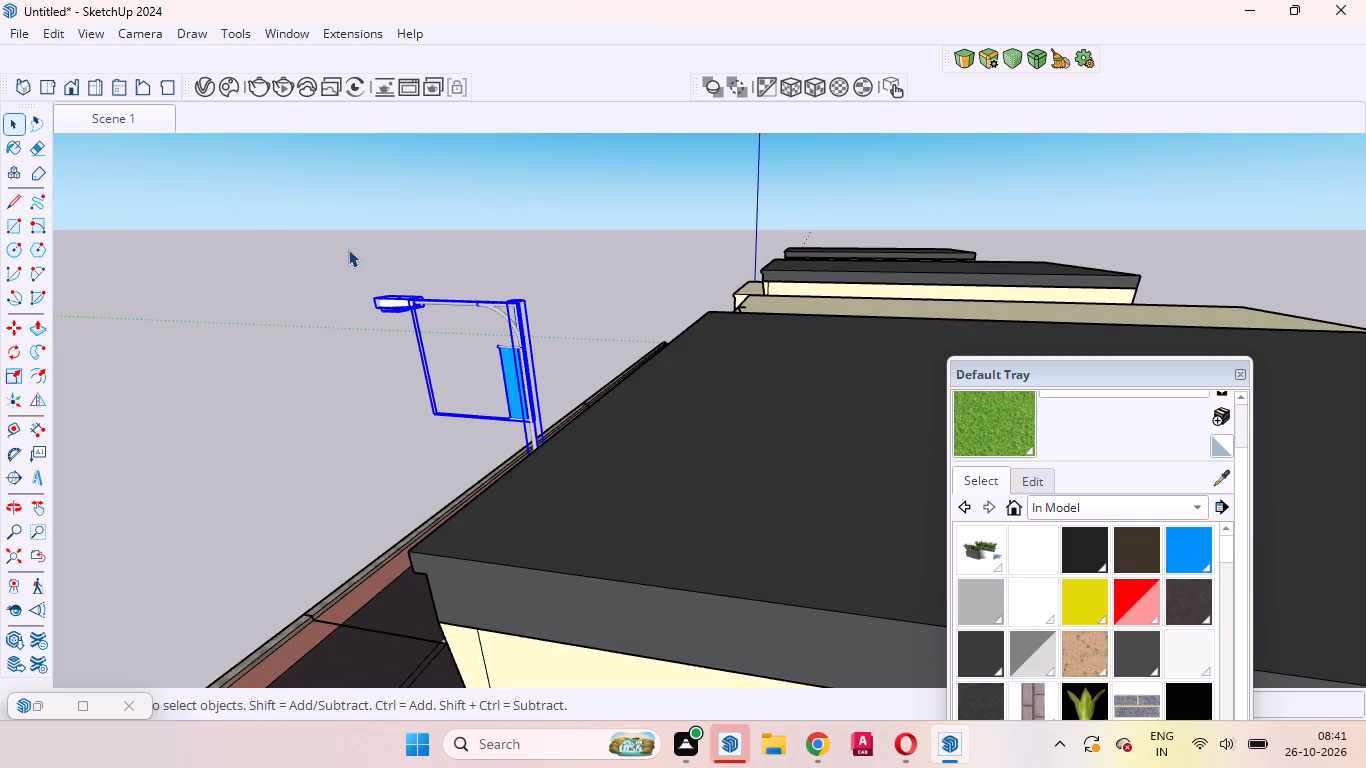
{"action": "key", "text": "Delete"}
Examine the six house frontages and their street light pairs along the whole road.
{"action": "middle_click_drag", "start_coordinate": [329, 312], "coordinate": [748, 463]}
{"action": "scroll", "coordinate": [748, 463], "scroll_direction": "up", "scroll_amount": 1}
{"action": "scroll", "coordinate": [746, 455], "scroll_direction": "down", "scroll_amount": 20}
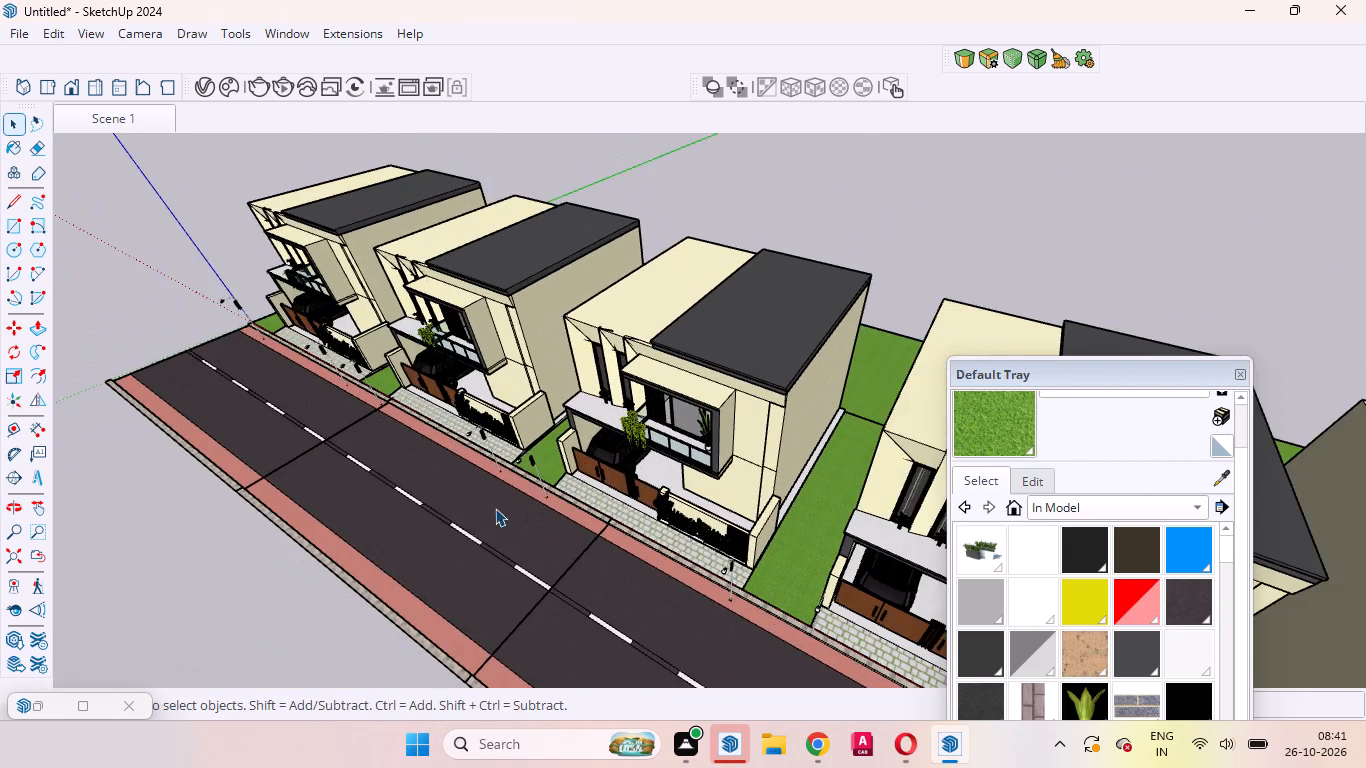
{"action": "scroll", "coordinate": [493, 509], "scroll_direction": "up", "scroll_amount": 1}
{"action": "middle_click_drag", "start_coordinate": [499, 509], "coordinate": [731, 323]}
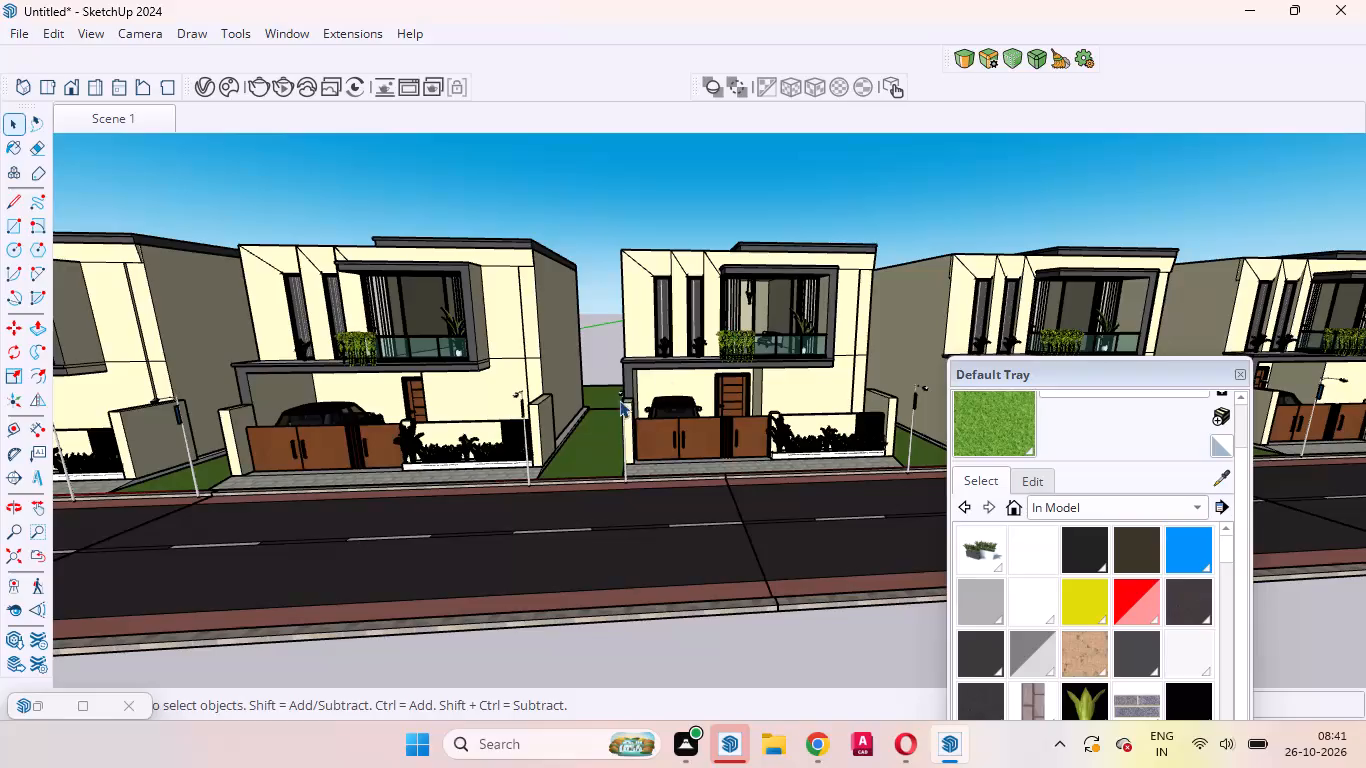
{"action": "scroll", "coordinate": [634, 412], "scroll_direction": "down", "scroll_amount": 4}
{"action": "scroll", "coordinate": [519, 411], "scroll_direction": "down", "scroll_amount": 5}
{"action": "scroll", "coordinate": [441, 424], "scroll_direction": "up", "scroll_amount": 1}
{"action": "middle_click_drag", "start_coordinate": [441, 448], "coordinate": [491, 561]}
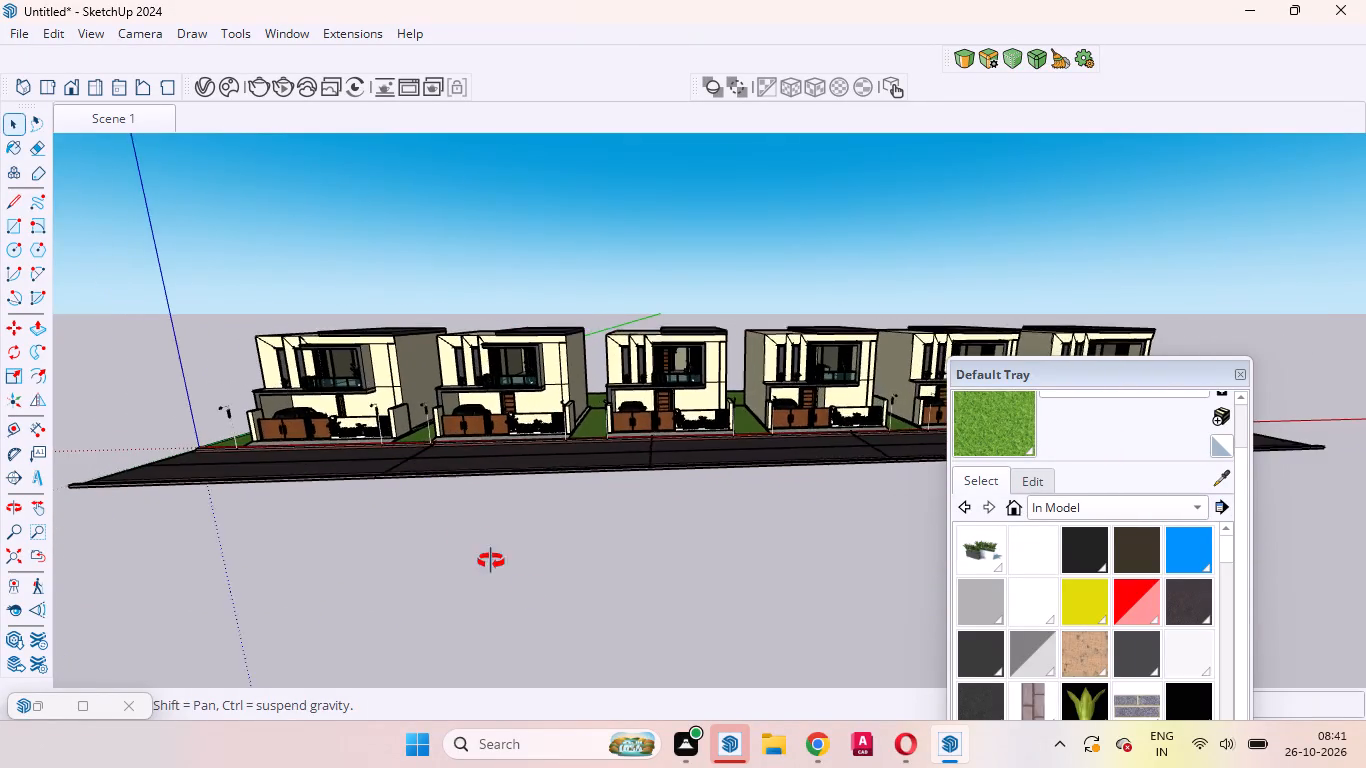
Restore the saved Scene 1 front view of the houses.
{"action": "middle_click_drag", "start_coordinate": [491, 561], "coordinate": [575, 619]}
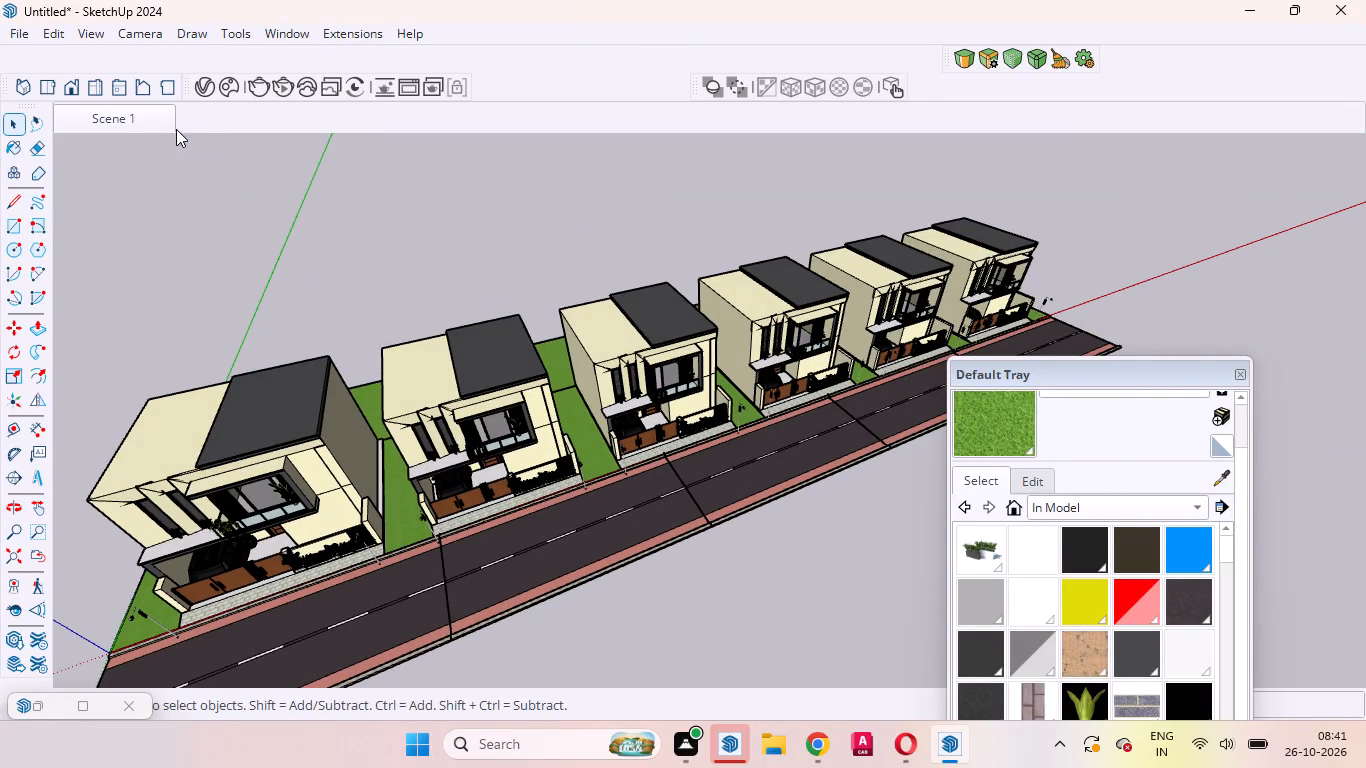
{"action": "left_click", "coordinate": [137, 119]}
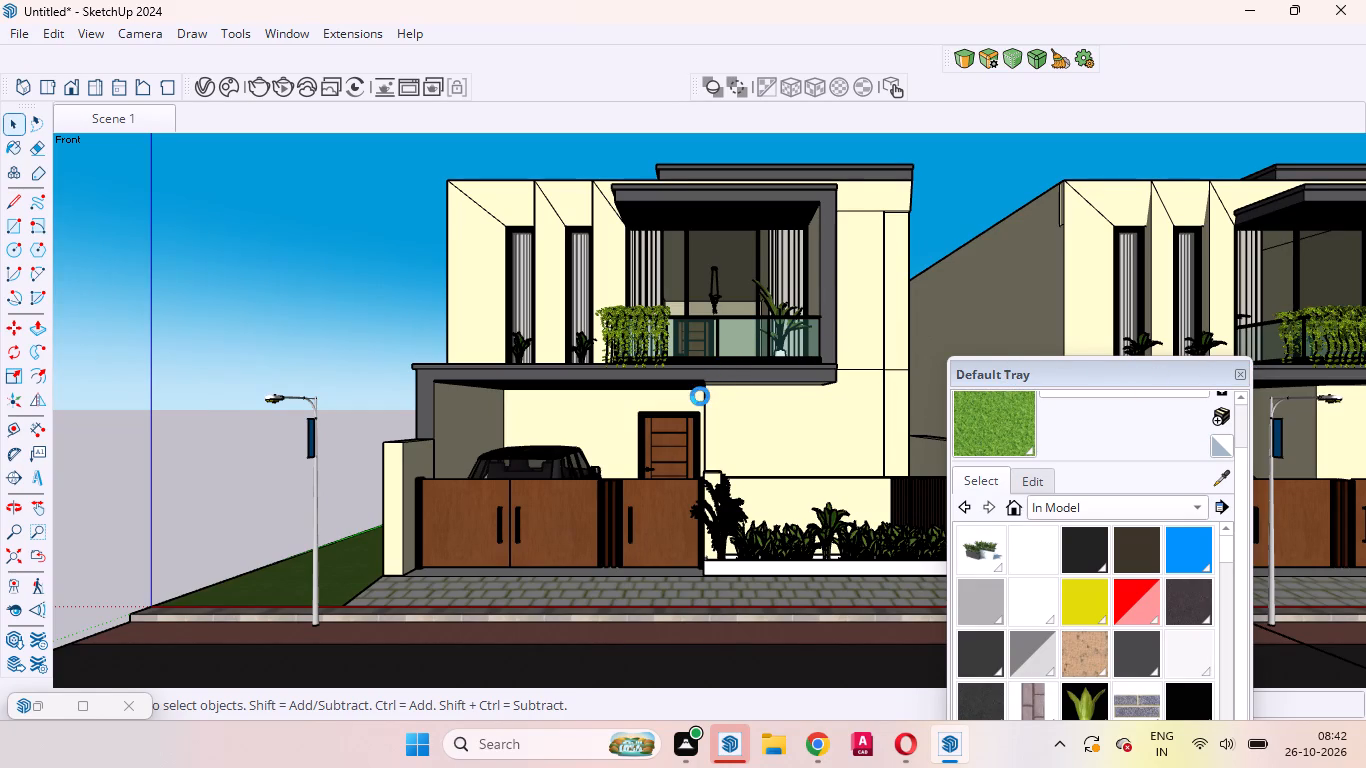
Close the Default Tray covering the second house and leave nothing in the model selected.
{"action": "left_click_drag", "start_coordinate": [1110, 375], "coordinate": [1058, 375]}
{"action": "left_click_drag", "start_coordinate": [1058, 375], "coordinate": [877, 361]}
{"action": "left_click_drag", "start_coordinate": [1082, 369], "coordinate": [832, 370]}
{"action": "left_click", "coordinate": [1013, 361]}
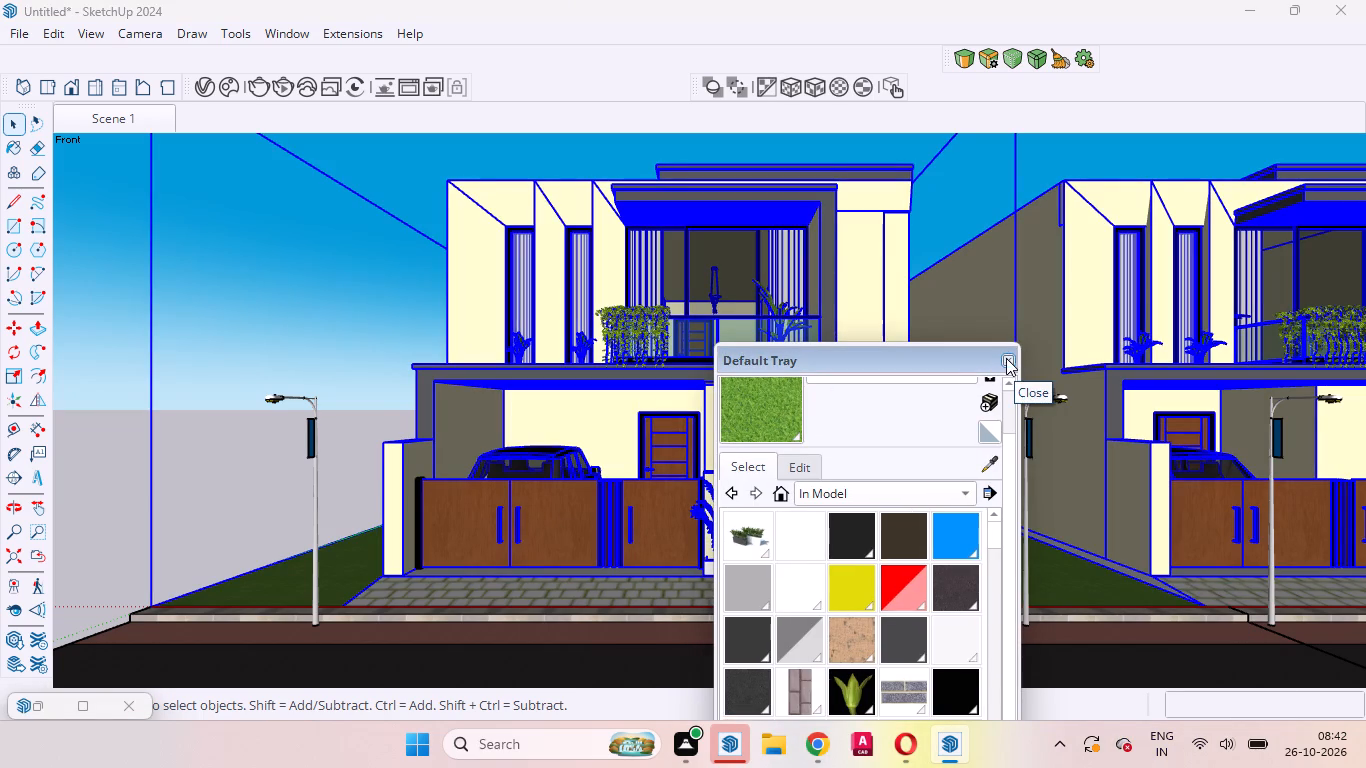
{"action": "left_click", "coordinate": [1006, 358]}
{"action": "left_click", "coordinate": [285, 247]}
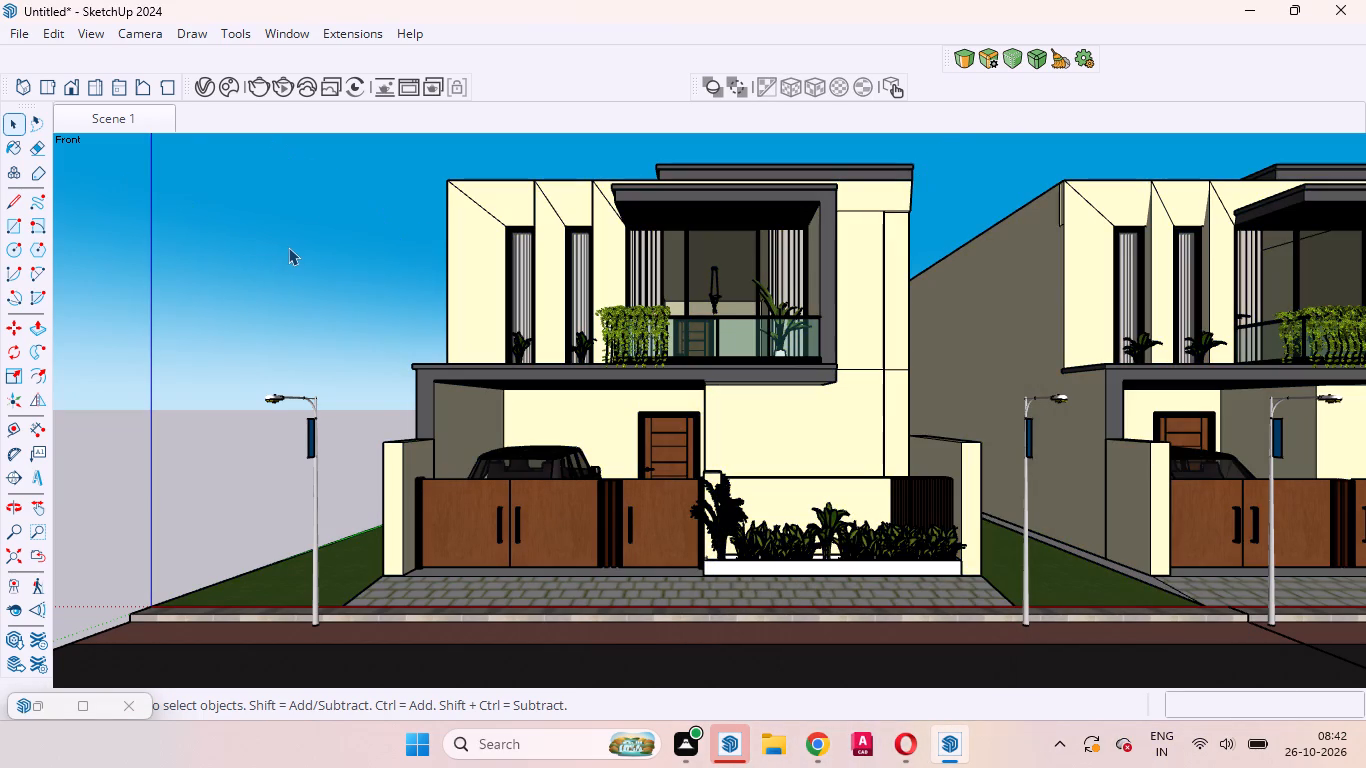
Search the 3D Warehouse models for "wall lights", replacing the earlier "pole" search.
{"action": "left_click", "coordinate": [295, 32]}
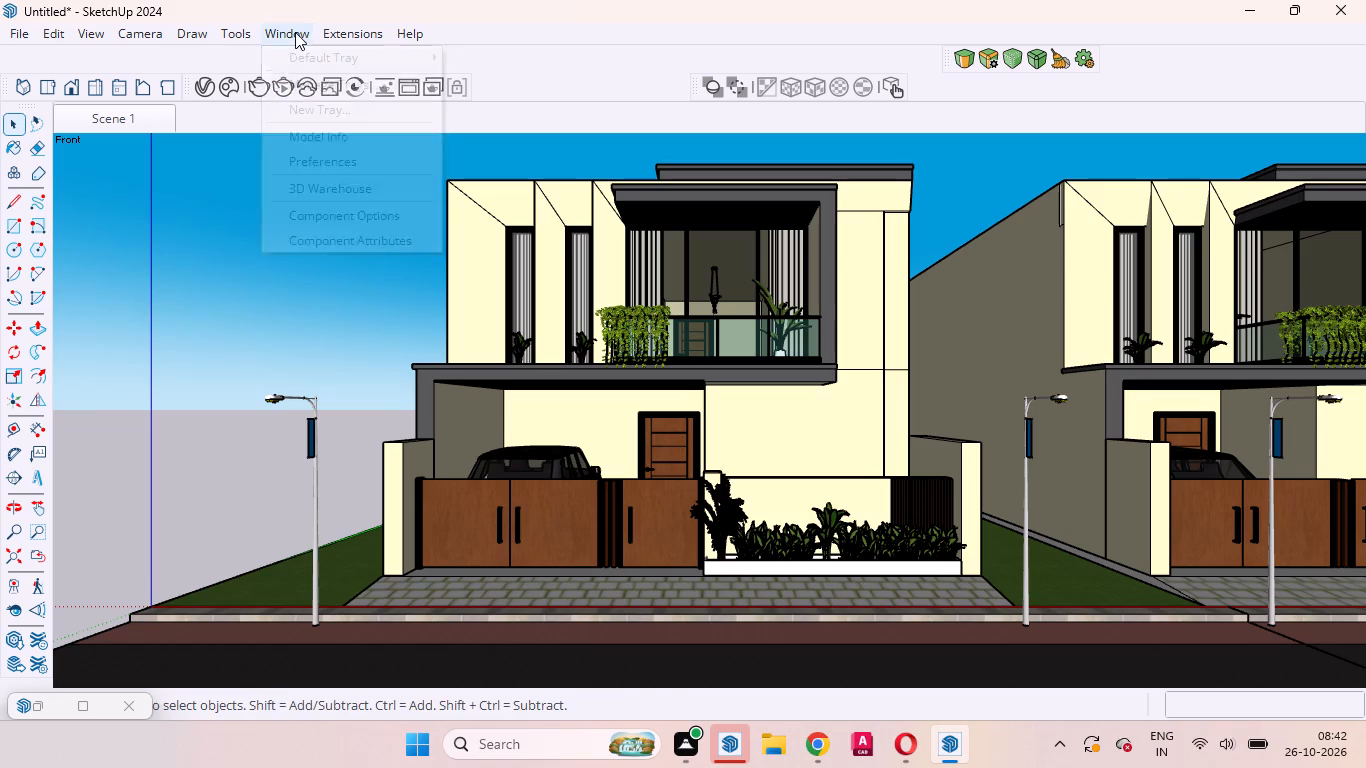
{"action": "left_click", "coordinate": [334, 193]}
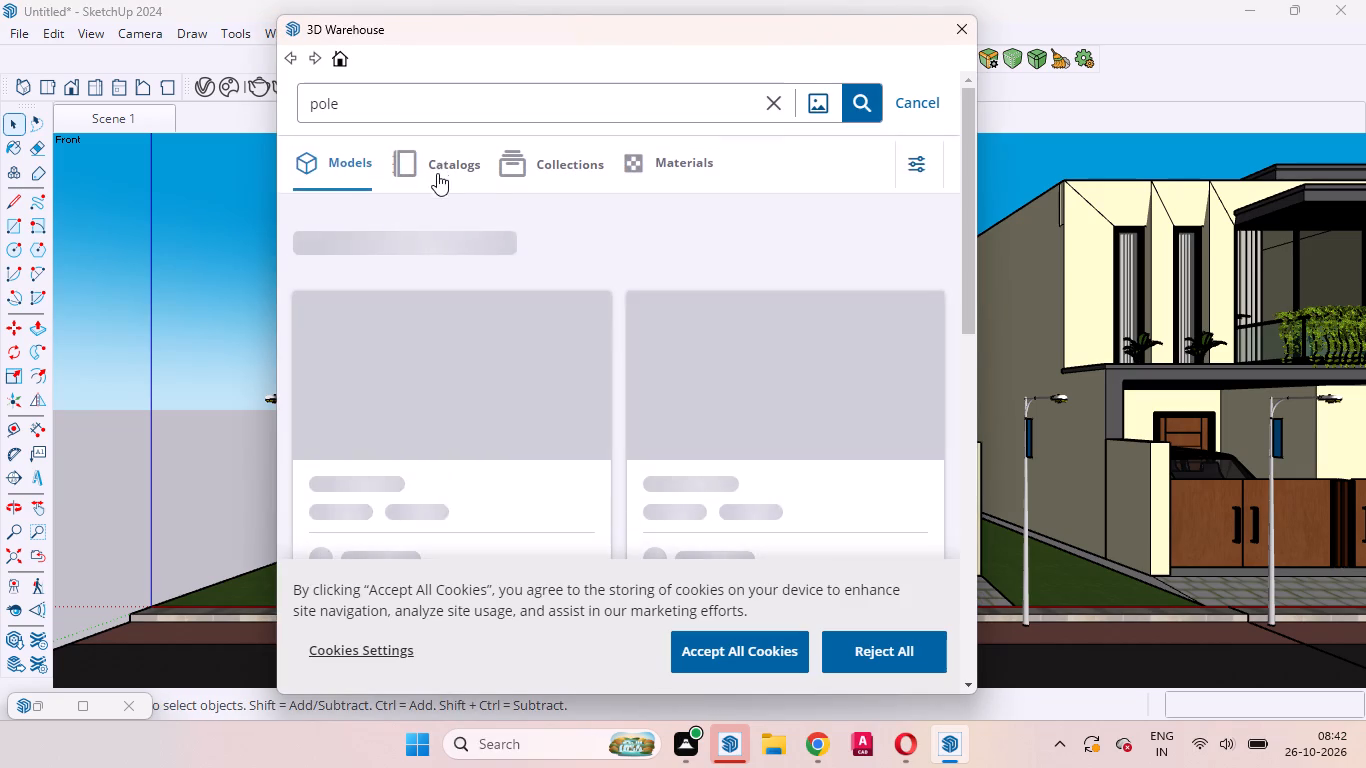
{"action": "left_click_drag", "start_coordinate": [377, 110], "coordinate": [282, 110]}
{"action": "key", "text": "BackSpace"}
{"action": "type", "text": "wall"}
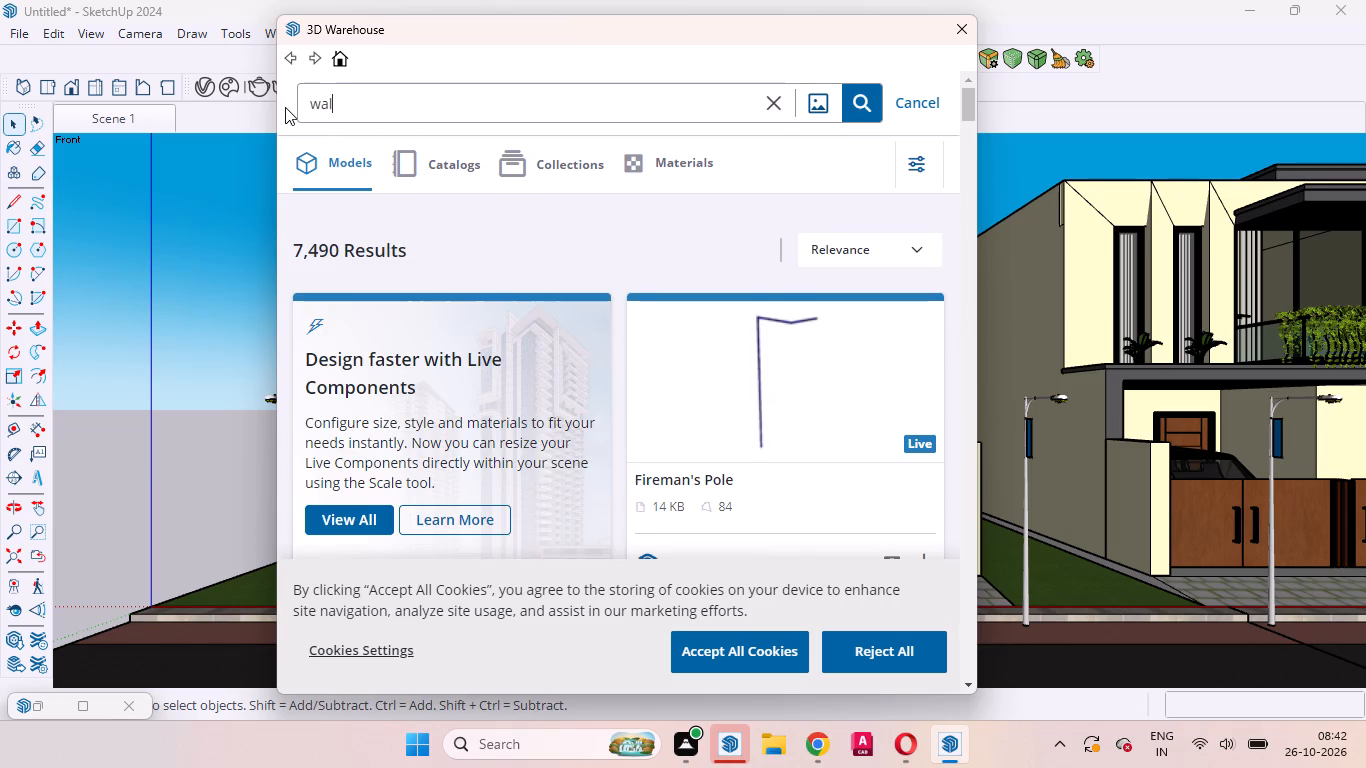
{"action": "key", "text": "space"}
{"action": "type", "text": "li"}
{"action": "type", "text": "ghts"}
{"action": "key", "text": "Return"}
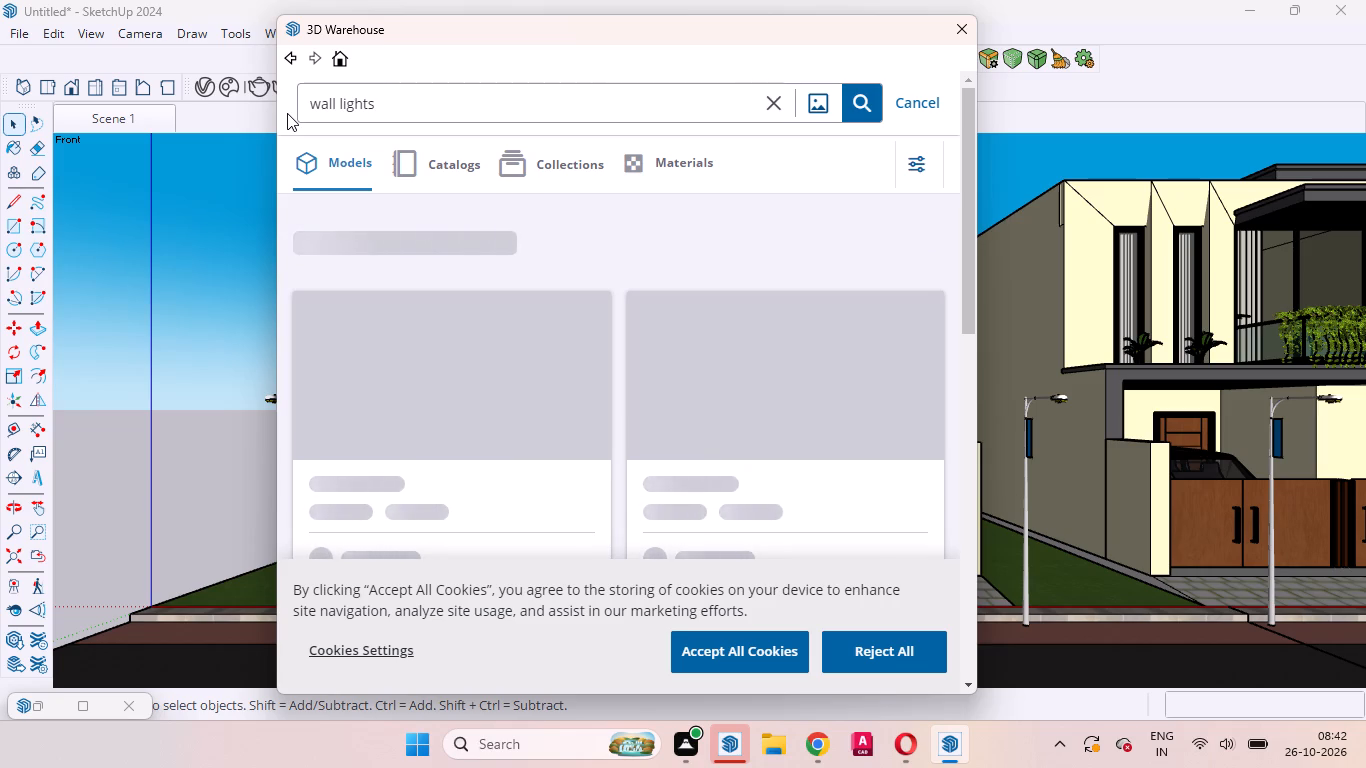
{"action": "left_click", "coordinate": [287, 115]}
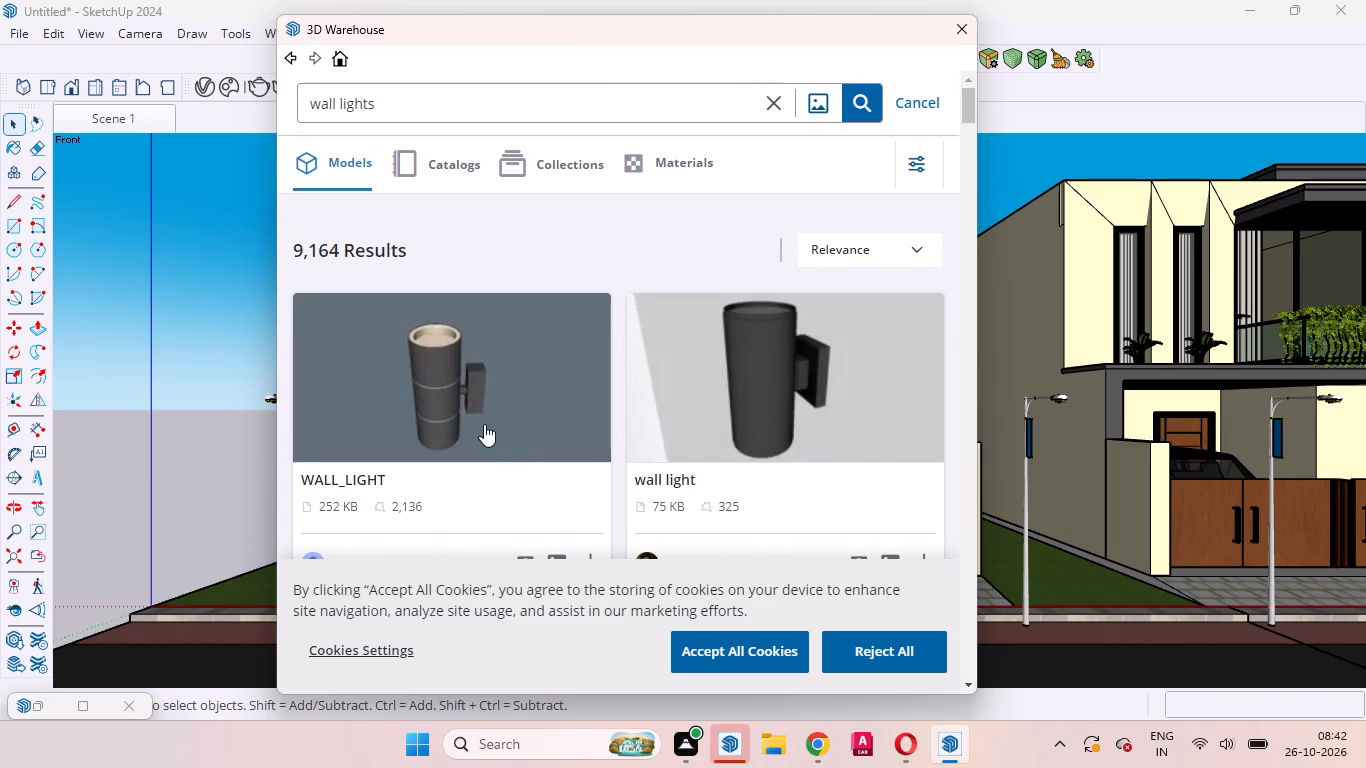
Examine the wall light models in the search results for a modern exterior fixture suited to the house facades.
{"action": "scroll", "coordinate": [483, 420], "scroll_direction": "down", "scroll_amount": 2}
{"action": "scroll", "coordinate": [509, 439], "scroll_direction": "up", "scroll_amount": 5}
{"action": "scroll", "coordinate": [537, 418], "scroll_direction": "down", "scroll_amount": 1}
{"action": "scroll", "coordinate": [537, 418], "scroll_direction": "up", "scroll_amount": 1}
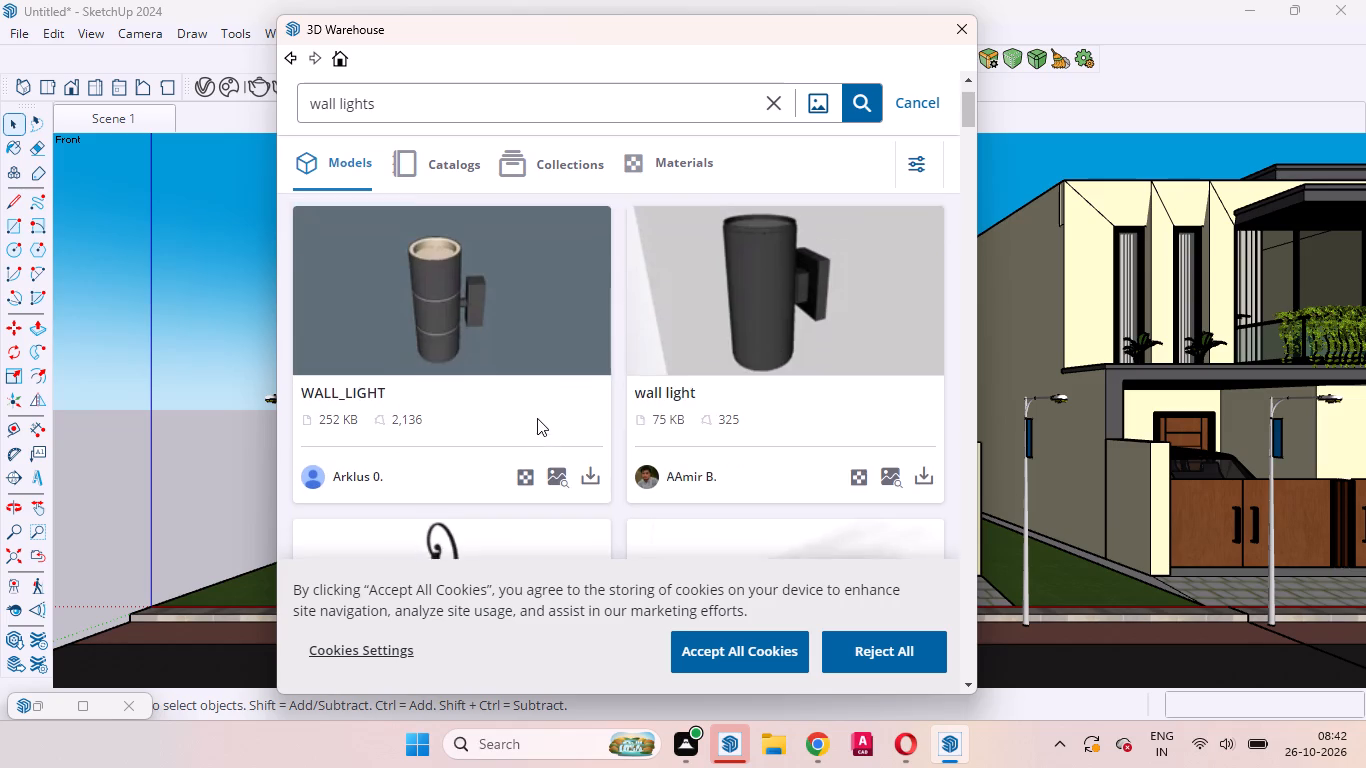
{"action": "scroll", "coordinate": [537, 418], "scroll_direction": "up", "scroll_amount": 1}
{"action": "scroll", "coordinate": [537, 418], "scroll_direction": "down", "scroll_amount": 1}
{"action": "scroll", "coordinate": [537, 418], "scroll_direction": "up", "scroll_amount": 1}
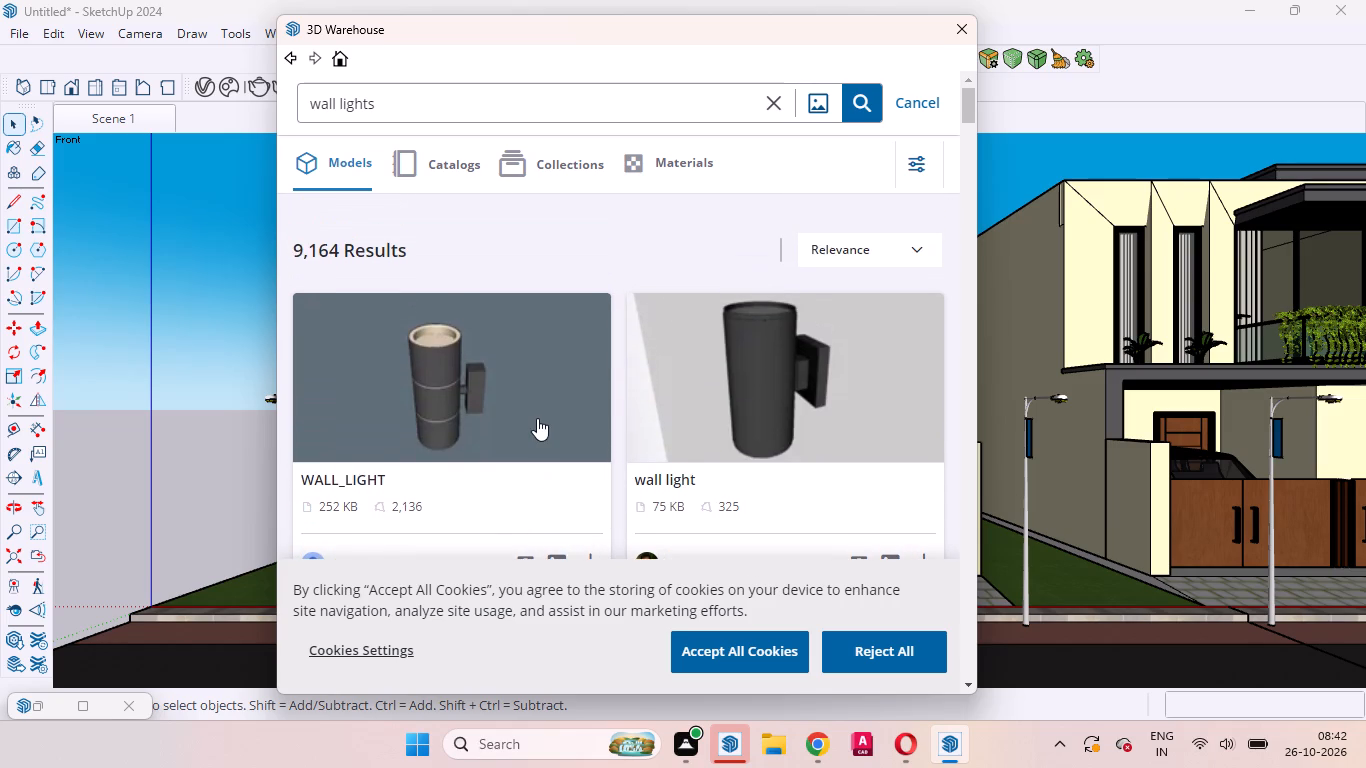
{"action": "scroll", "coordinate": [537, 418], "scroll_direction": "down", "scroll_amount": 2}
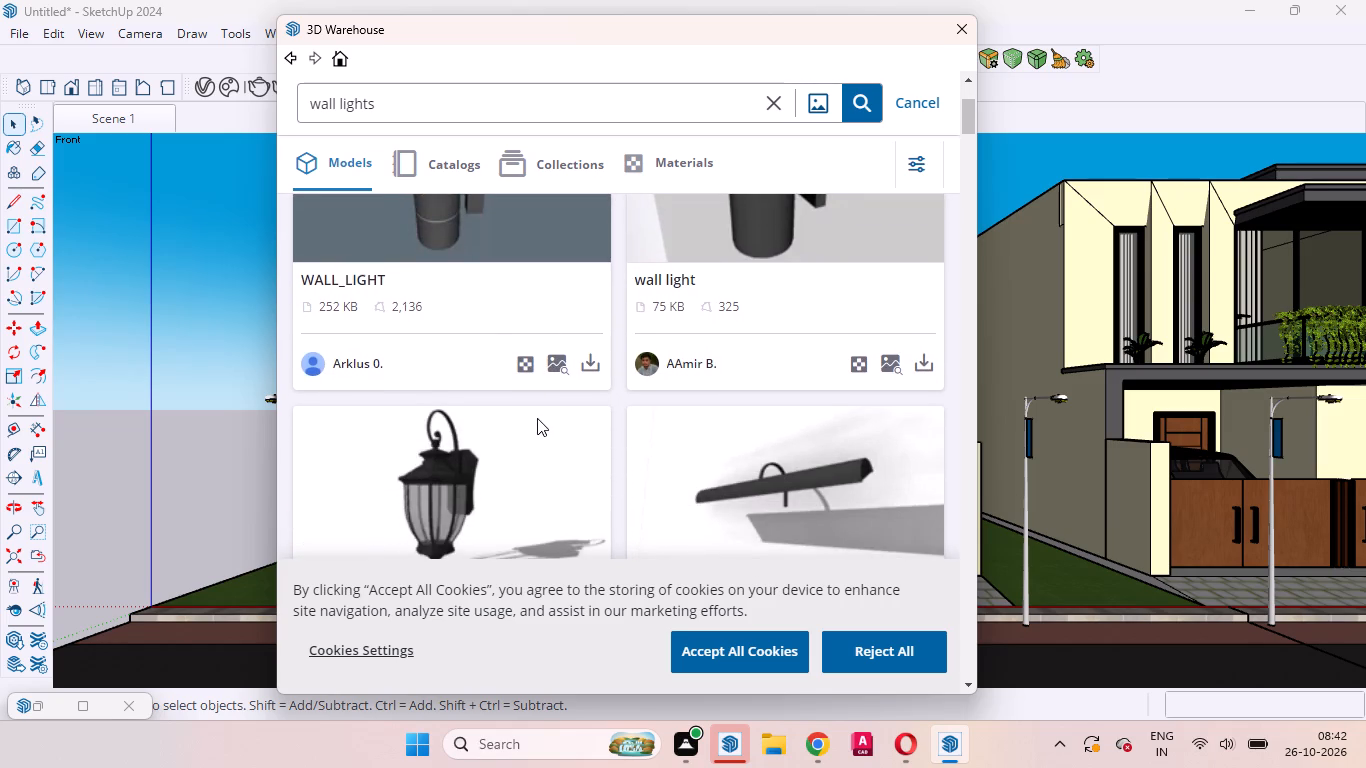
{"action": "scroll", "coordinate": [537, 418], "scroll_direction": "up", "scroll_amount": 2}
{"action": "scroll", "coordinate": [537, 418], "scroll_direction": "down", "scroll_amount": 1}
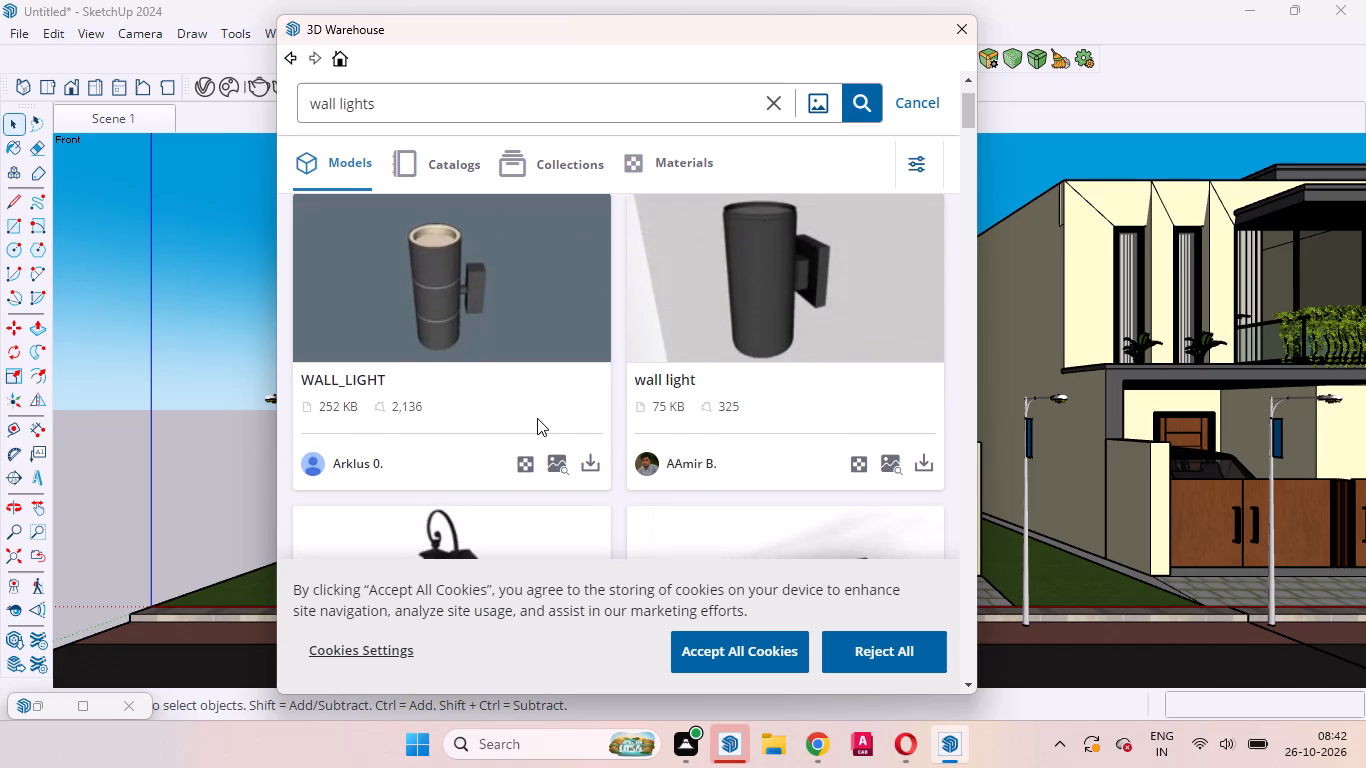
{"action": "scroll", "coordinate": [537, 418], "scroll_direction": "down", "scroll_amount": 1}
{"action": "scroll", "coordinate": [537, 418], "scroll_direction": "up", "scroll_amount": 2}
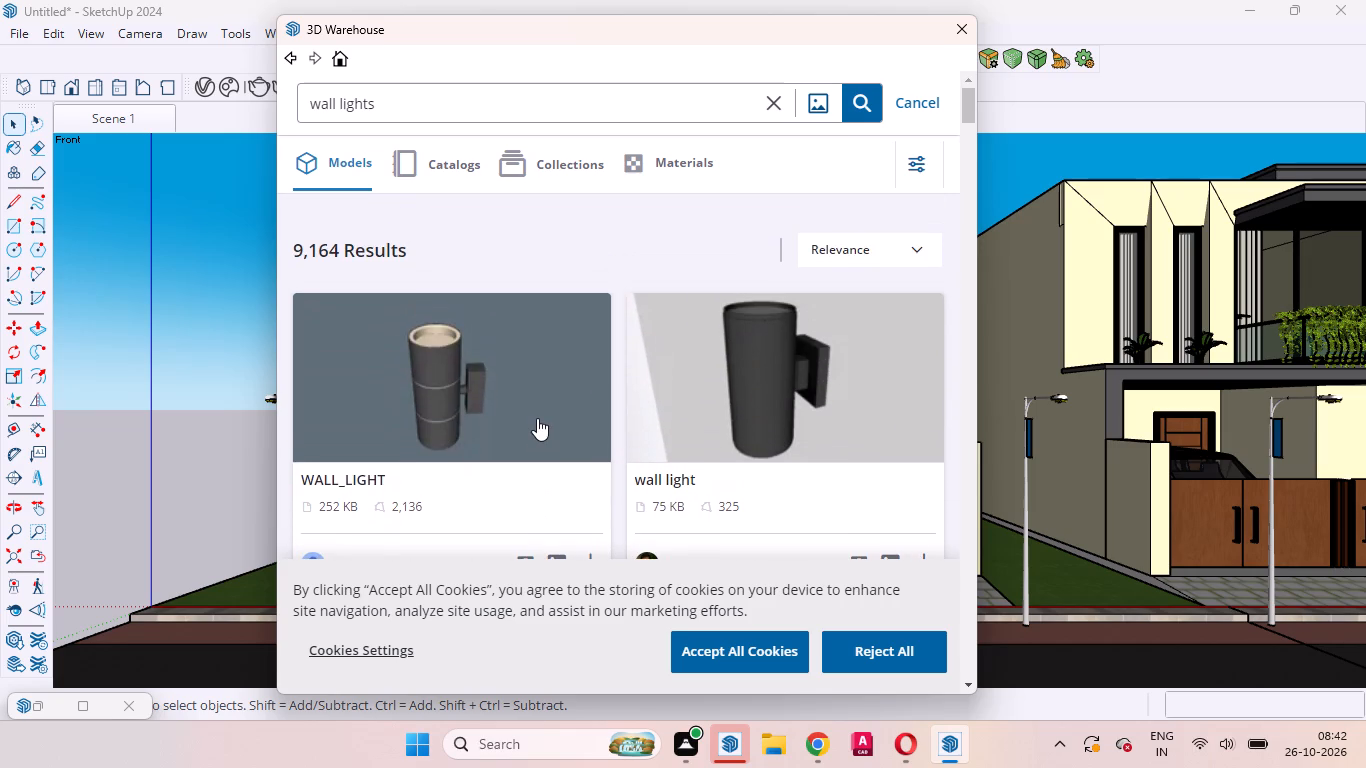
{"action": "scroll", "coordinate": [537, 418], "scroll_direction": "down", "scroll_amount": 1}
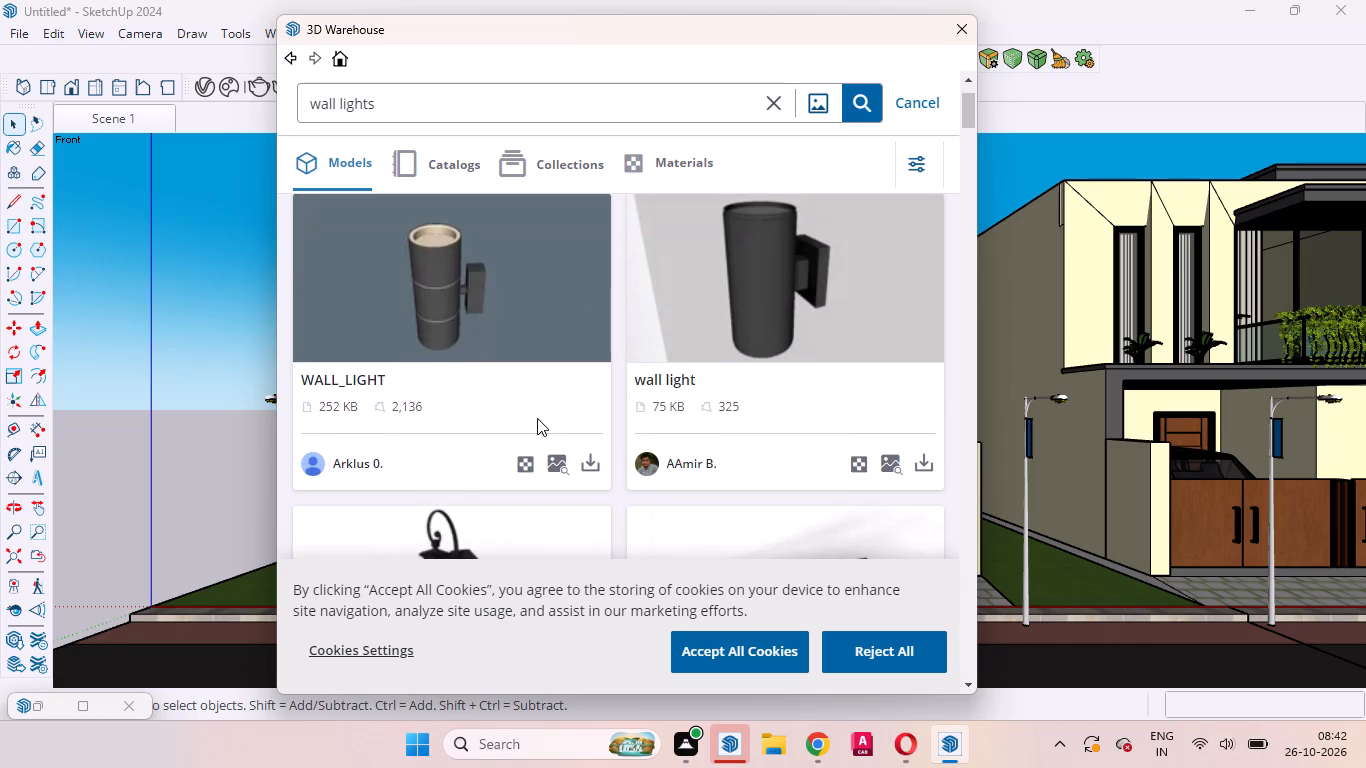
{"action": "scroll", "coordinate": [537, 418], "scroll_direction": "down", "scroll_amount": 4}
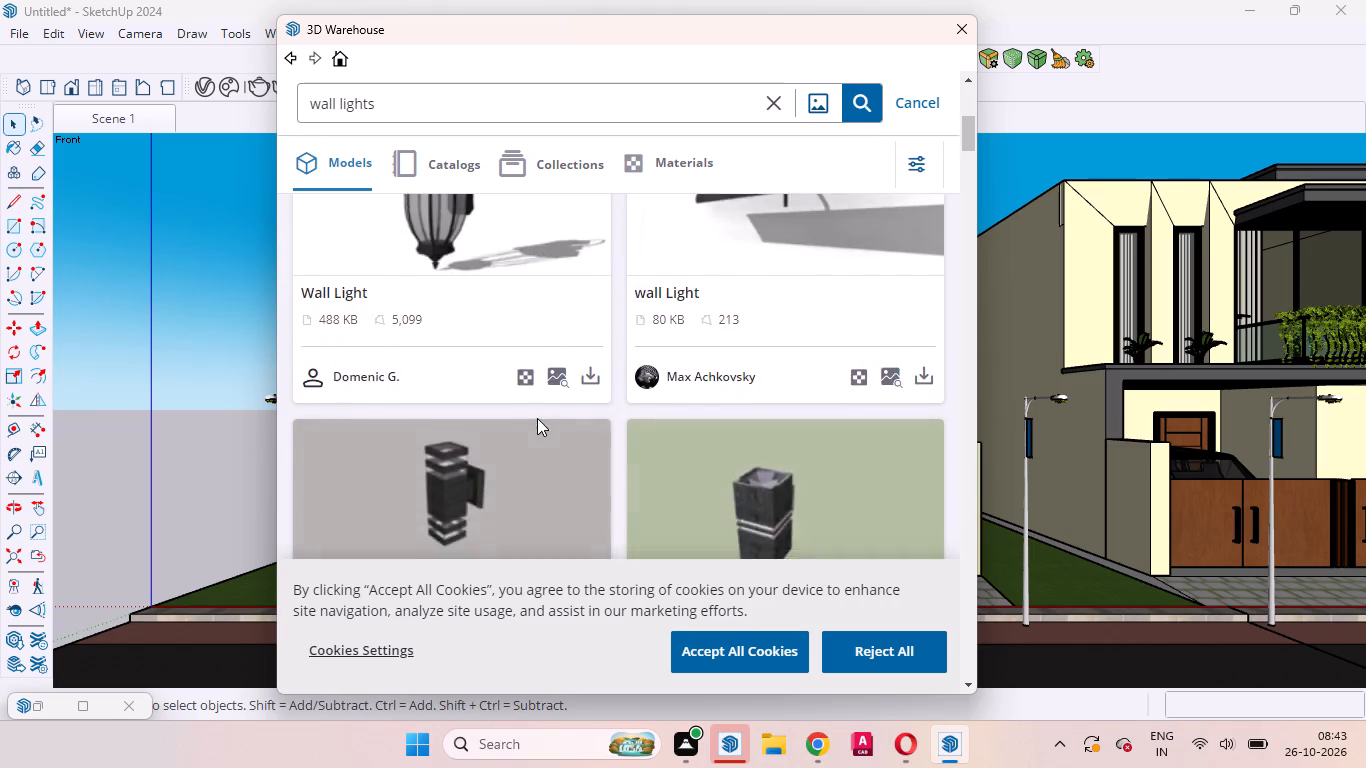
{"action": "scroll", "coordinate": [537, 418], "scroll_direction": "down", "scroll_amount": 7}
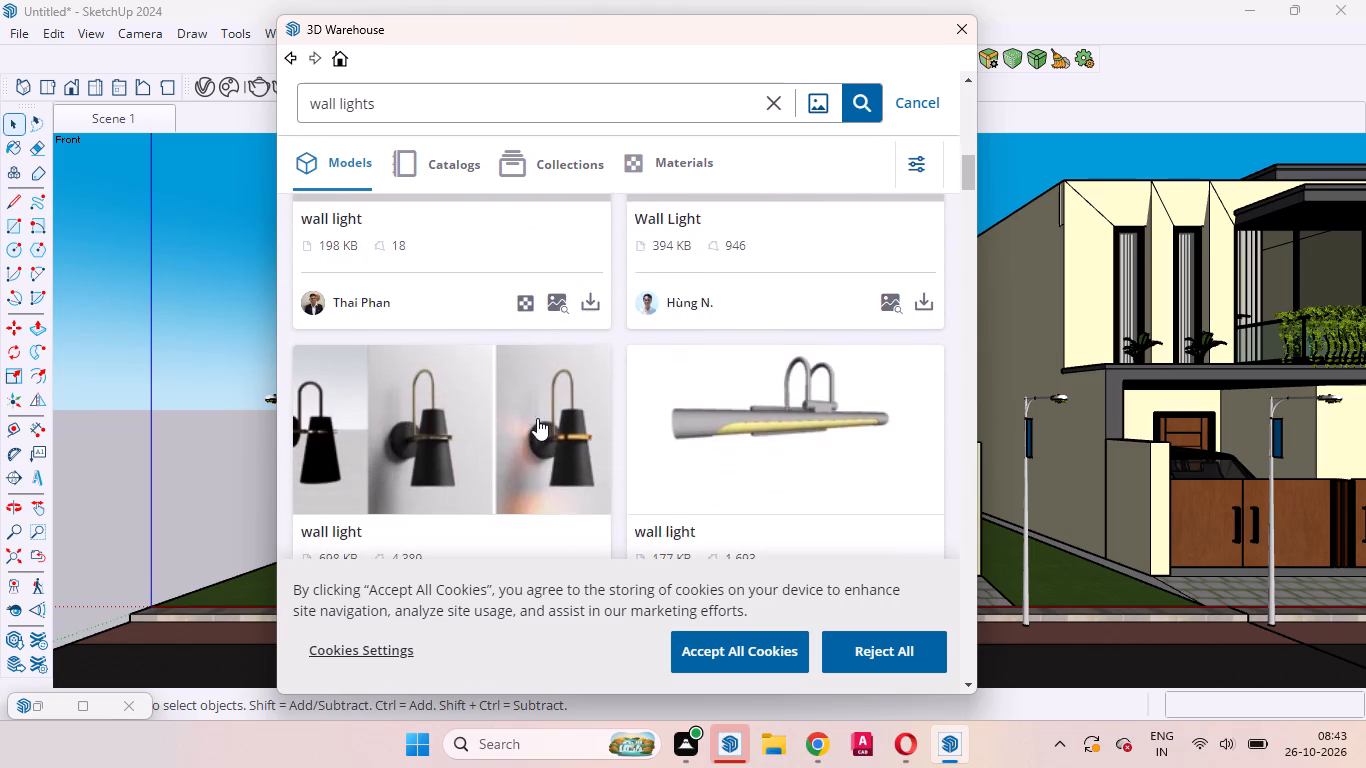
{"action": "scroll", "coordinate": [537, 418], "scroll_direction": "down", "scroll_amount": 5}
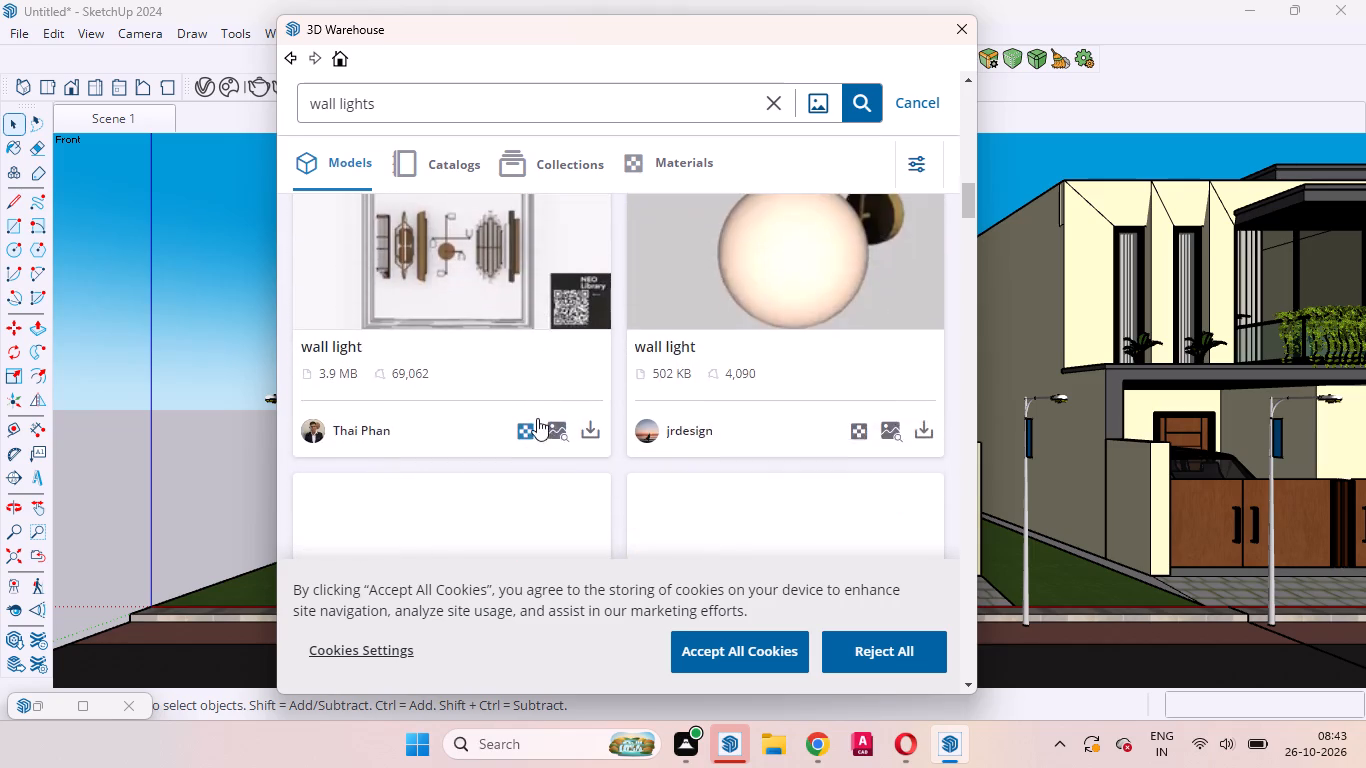
{"action": "scroll", "coordinate": [537, 418], "scroll_direction": "down", "scroll_amount": 4}
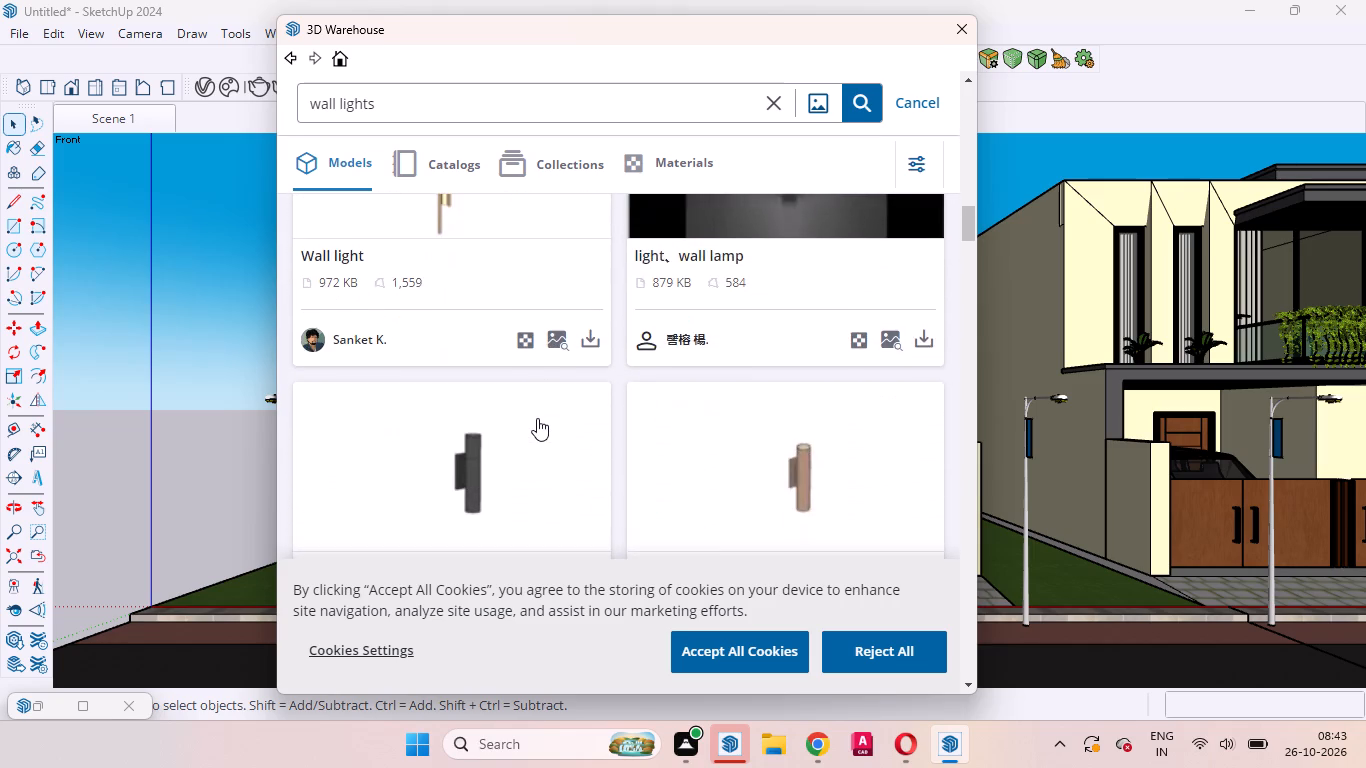
{"action": "scroll", "coordinate": [537, 418], "scroll_direction": "down", "scroll_amount": 5}
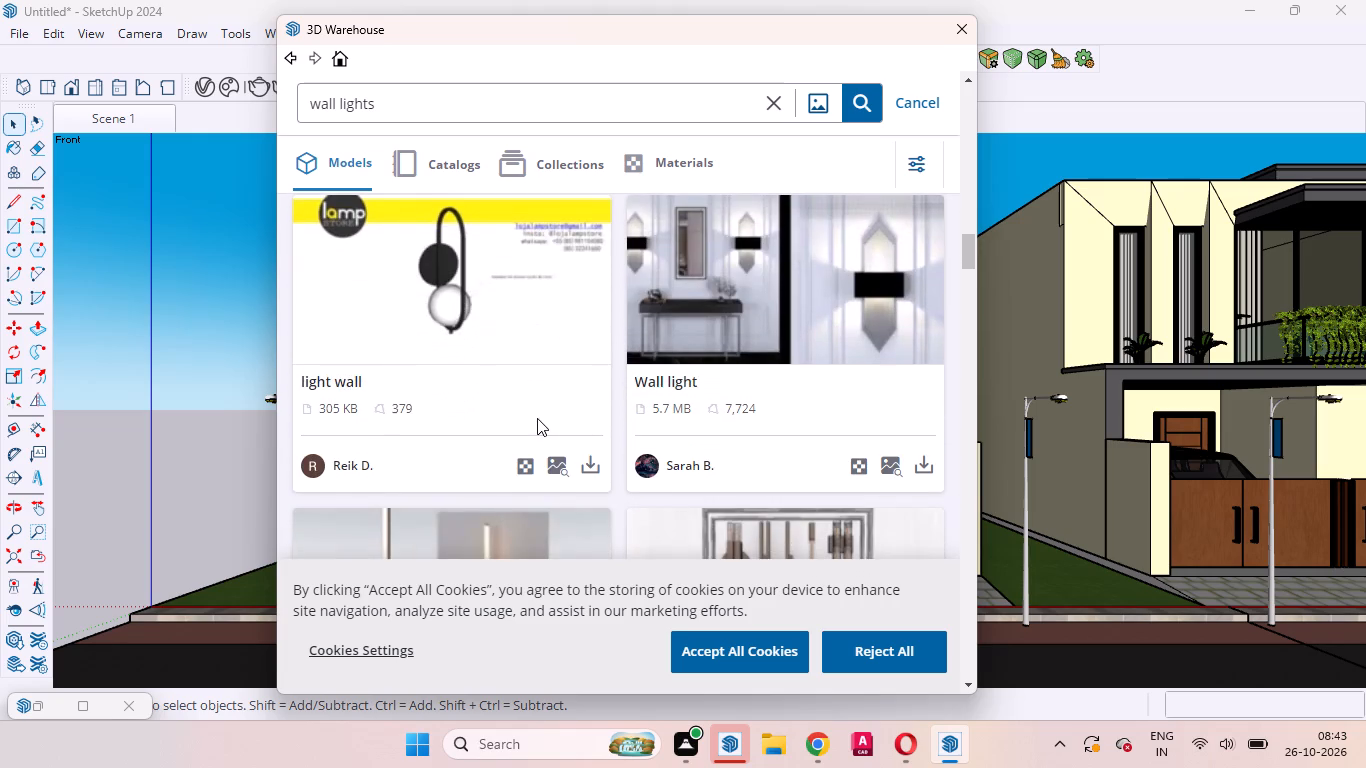
{"action": "scroll", "coordinate": [537, 418], "scroll_direction": "down", "scroll_amount": 3}
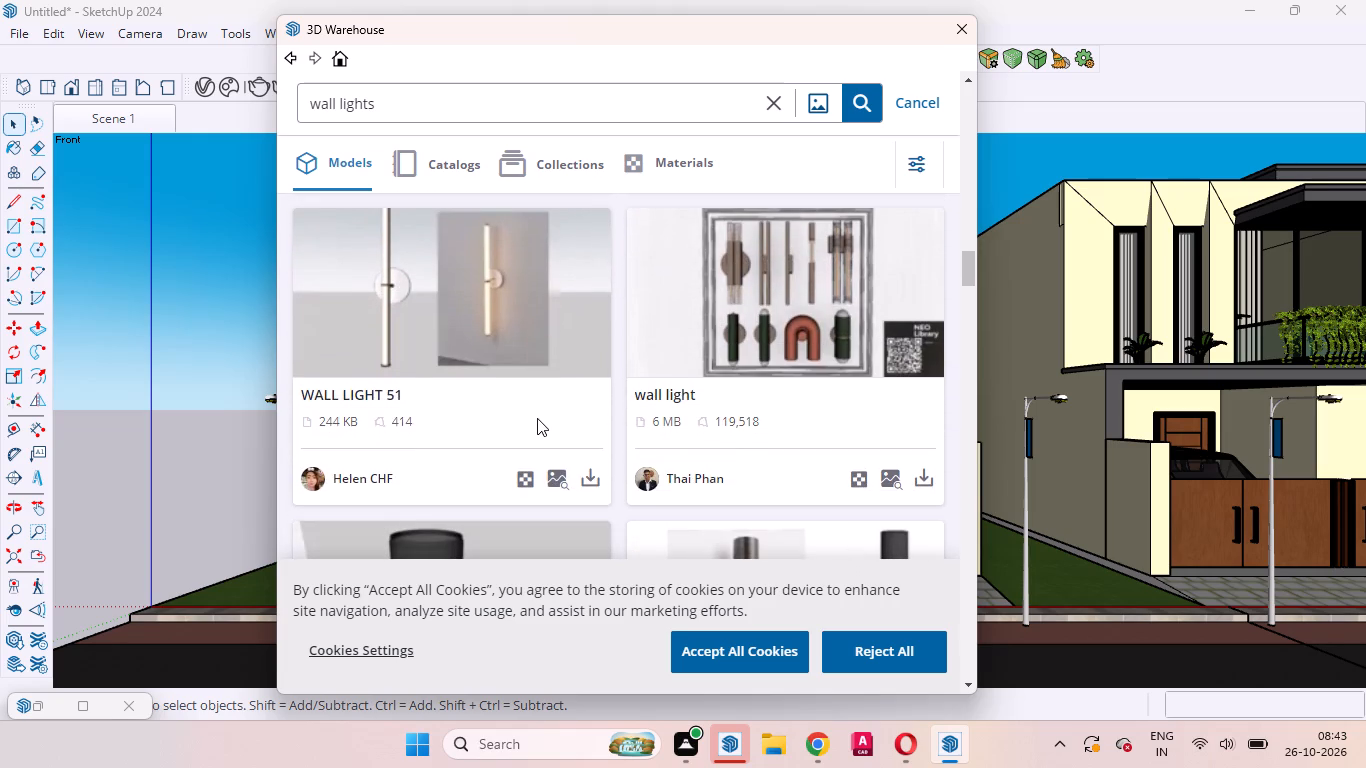
{"action": "scroll", "coordinate": [537, 418], "scroll_direction": "up", "scroll_amount": 1}
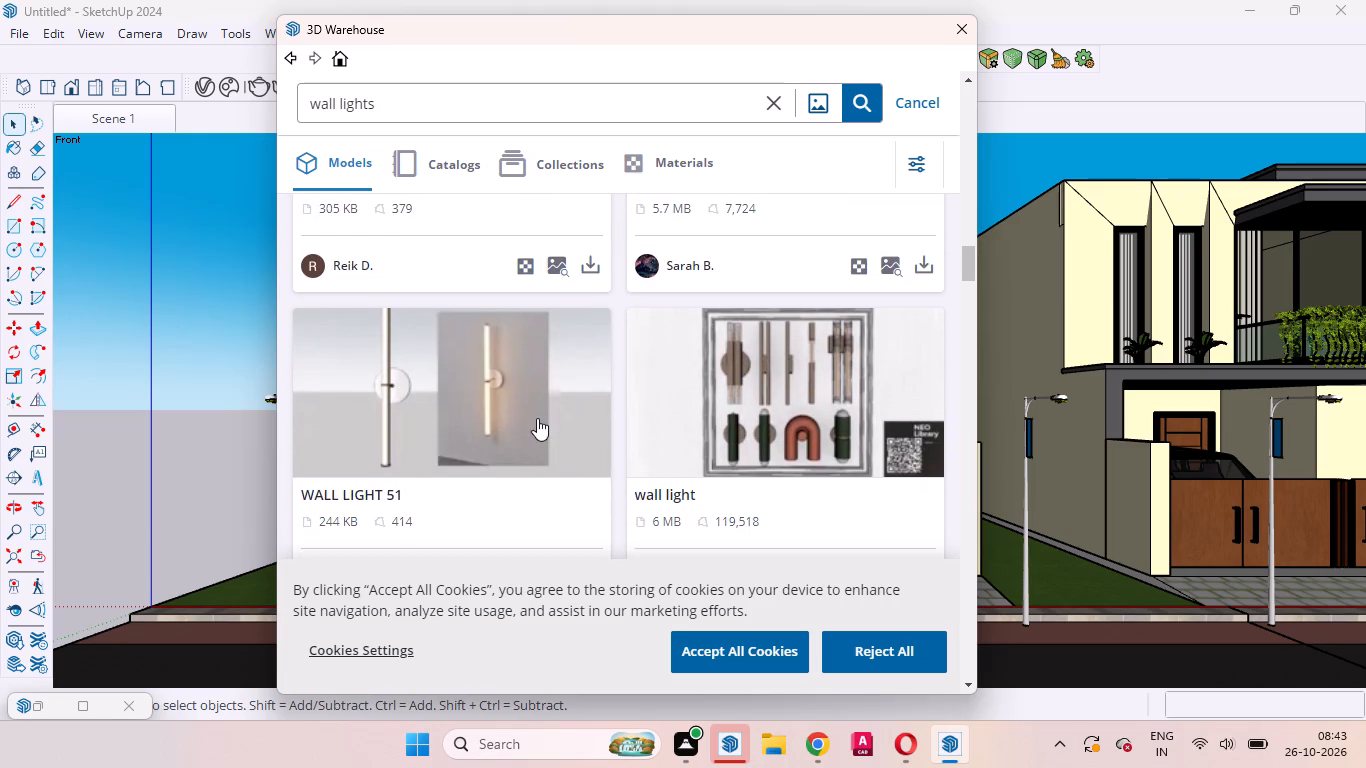
{"action": "scroll", "coordinate": [537, 418], "scroll_direction": "down", "scroll_amount": 5}
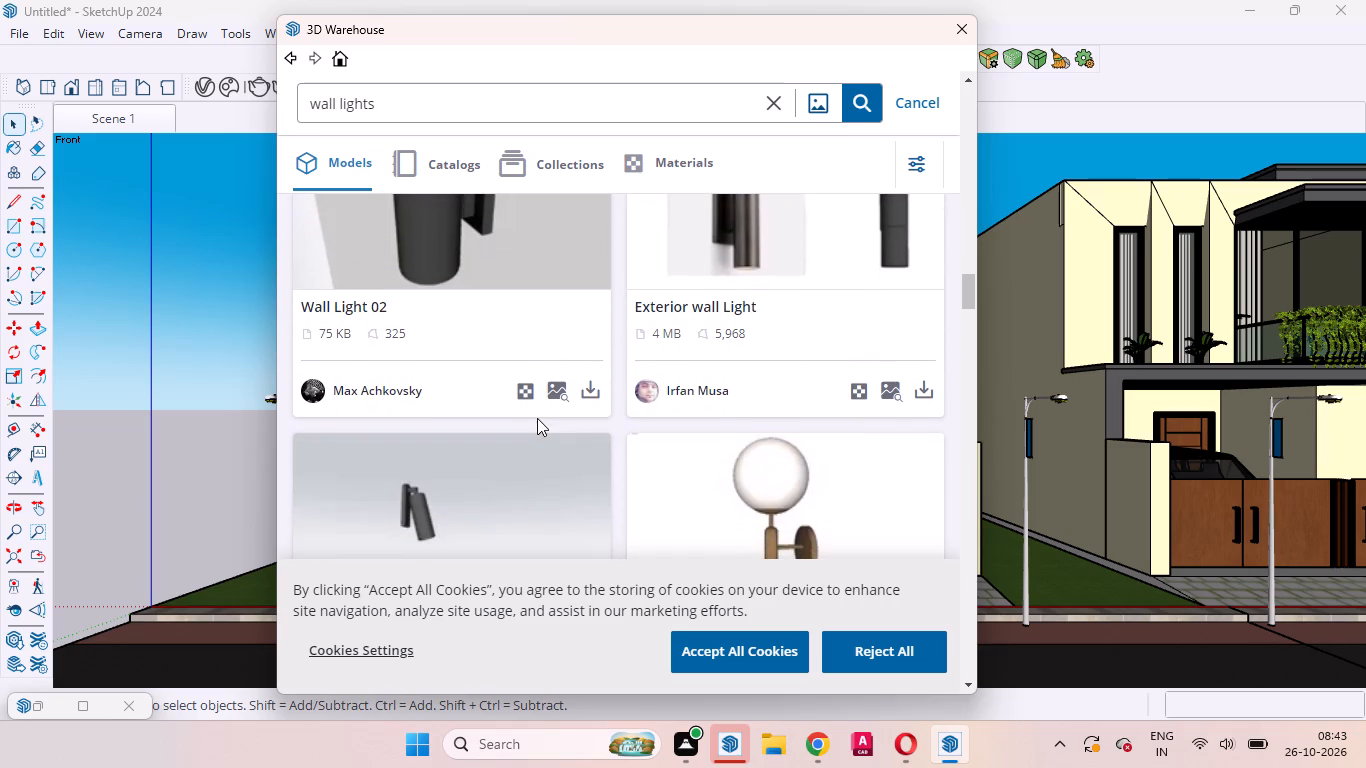
{"action": "scroll", "coordinate": [536, 427], "scroll_direction": "up", "scroll_amount": 1}
{"action": "scroll", "coordinate": [536, 427], "scroll_direction": "down", "scroll_amount": 3}
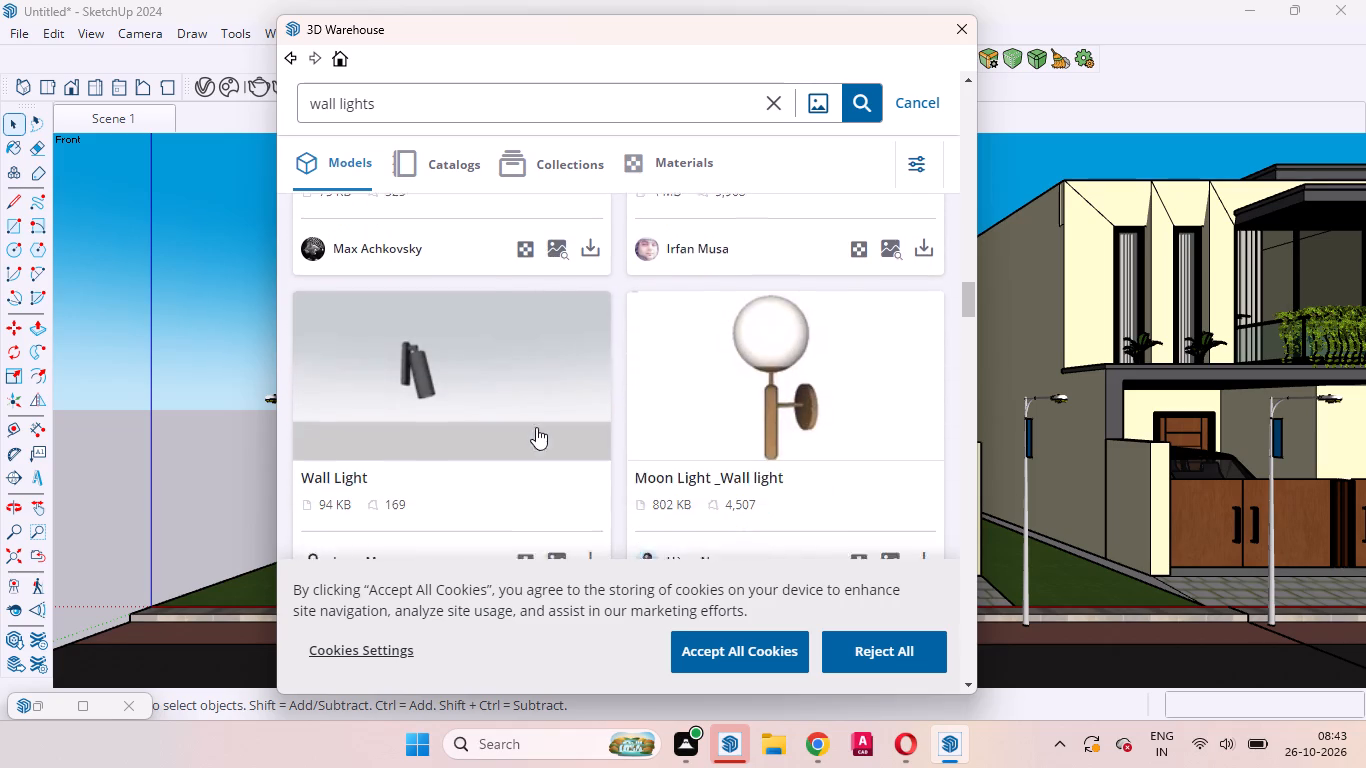
{"action": "scroll", "coordinate": [536, 427], "scroll_direction": "down", "scroll_amount": 1}
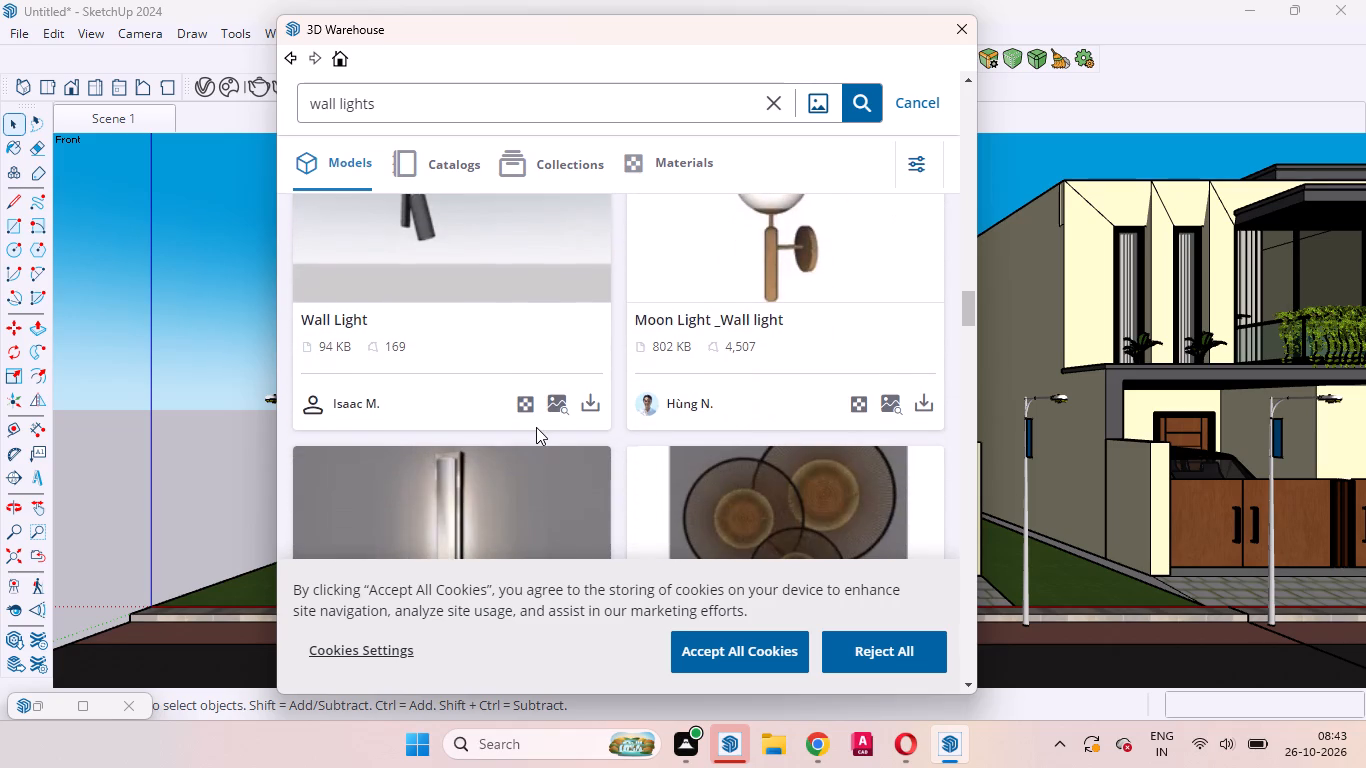
{"action": "scroll", "coordinate": [536, 427], "scroll_direction": "up", "scroll_amount": 2}
{"action": "scroll", "coordinate": [536, 427], "scroll_direction": "down", "scroll_amount": 5}
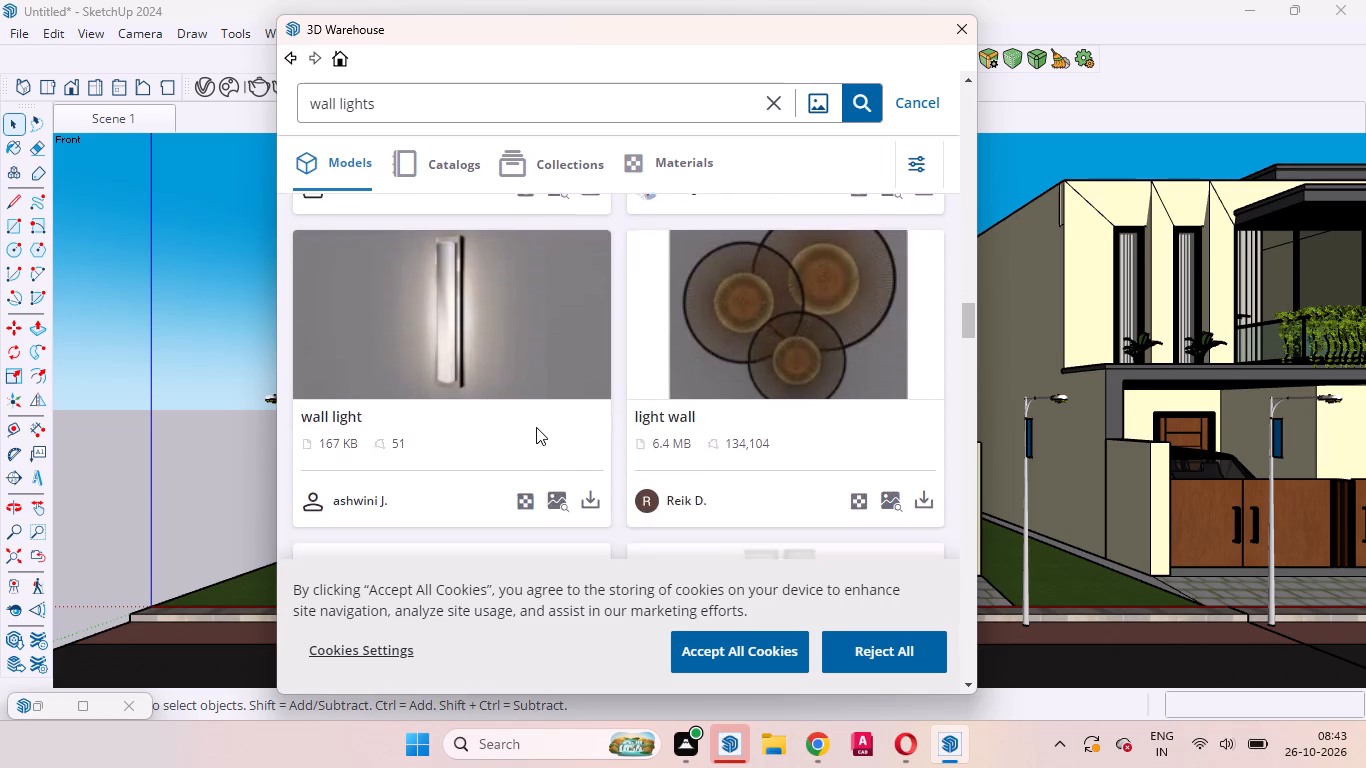
{"action": "scroll", "coordinate": [536, 427], "scroll_direction": "down", "scroll_amount": 7}
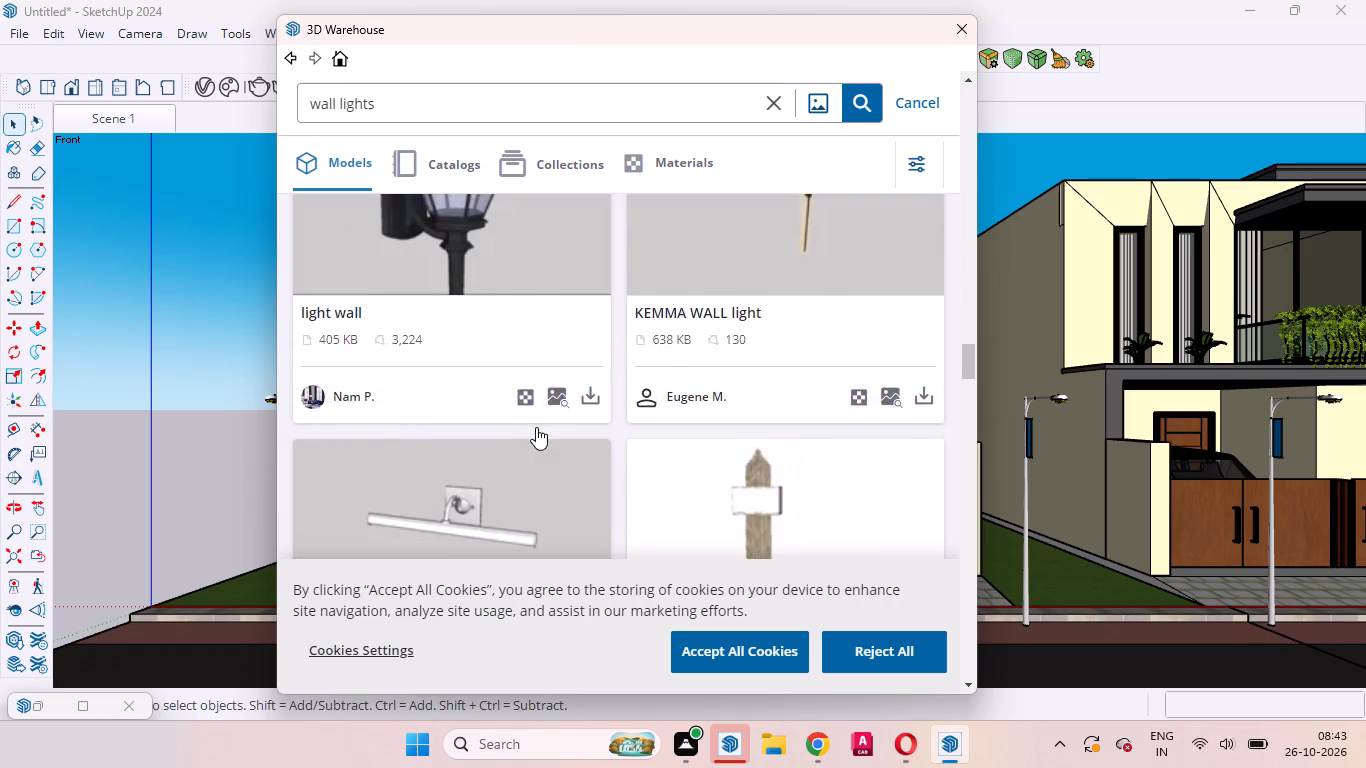
{"action": "scroll", "coordinate": [536, 427], "scroll_direction": "down", "scroll_amount": 4}
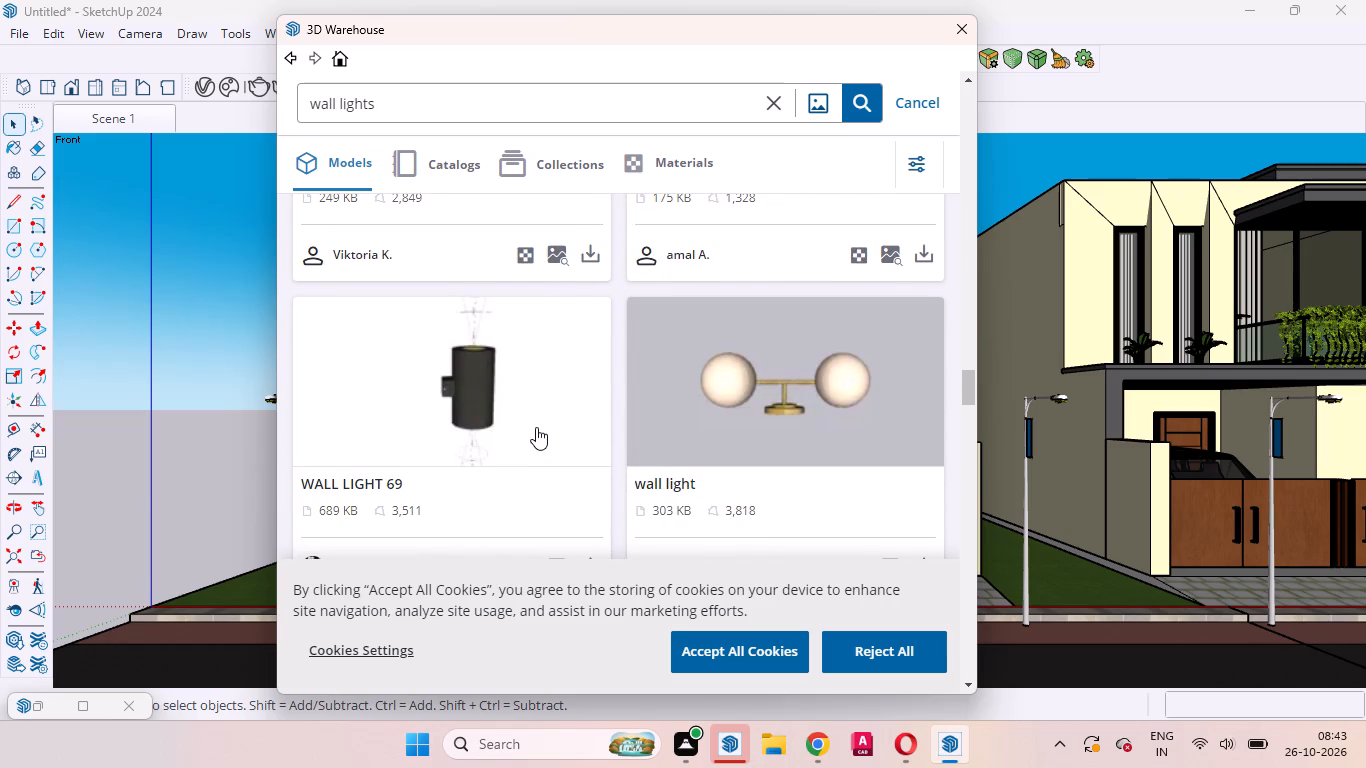
{"action": "scroll", "coordinate": [536, 427], "scroll_direction": "down", "scroll_amount": 4}
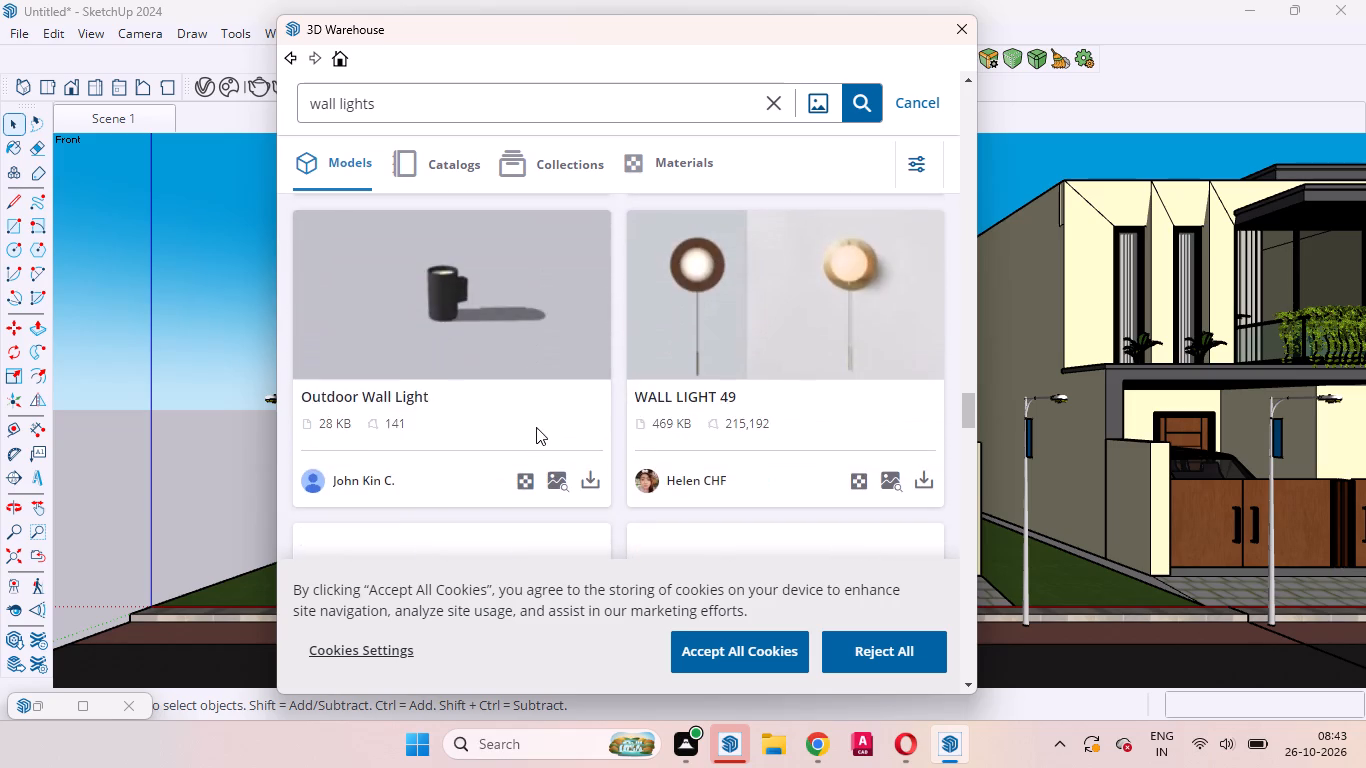
{"action": "scroll", "coordinate": [536, 427], "scroll_direction": "down", "scroll_amount": 8}
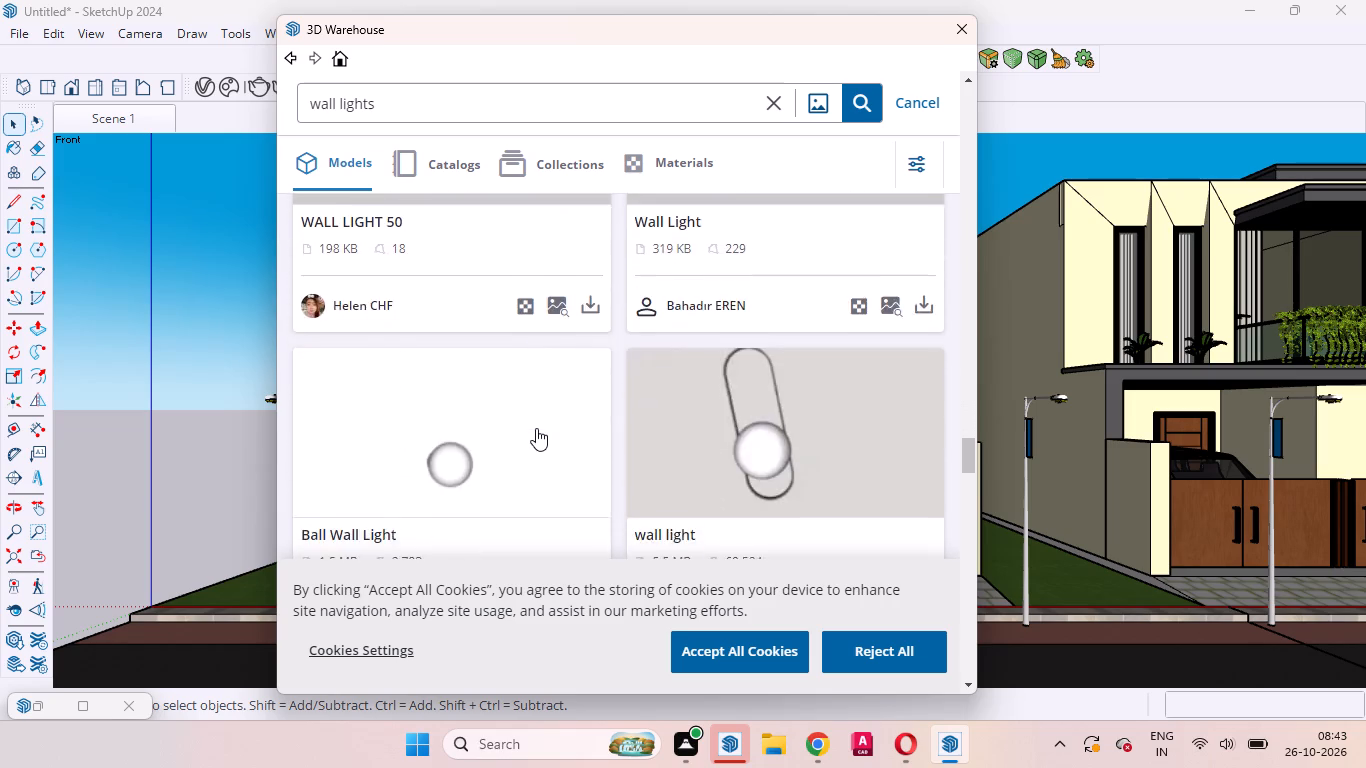
{"action": "scroll", "coordinate": [536, 428], "scroll_direction": "down", "scroll_amount": 5}
{"action": "scroll", "coordinate": [536, 428], "scroll_direction": "up", "scroll_amount": 2}
{"action": "scroll", "coordinate": [536, 428], "scroll_direction": "down", "scroll_amount": 10}
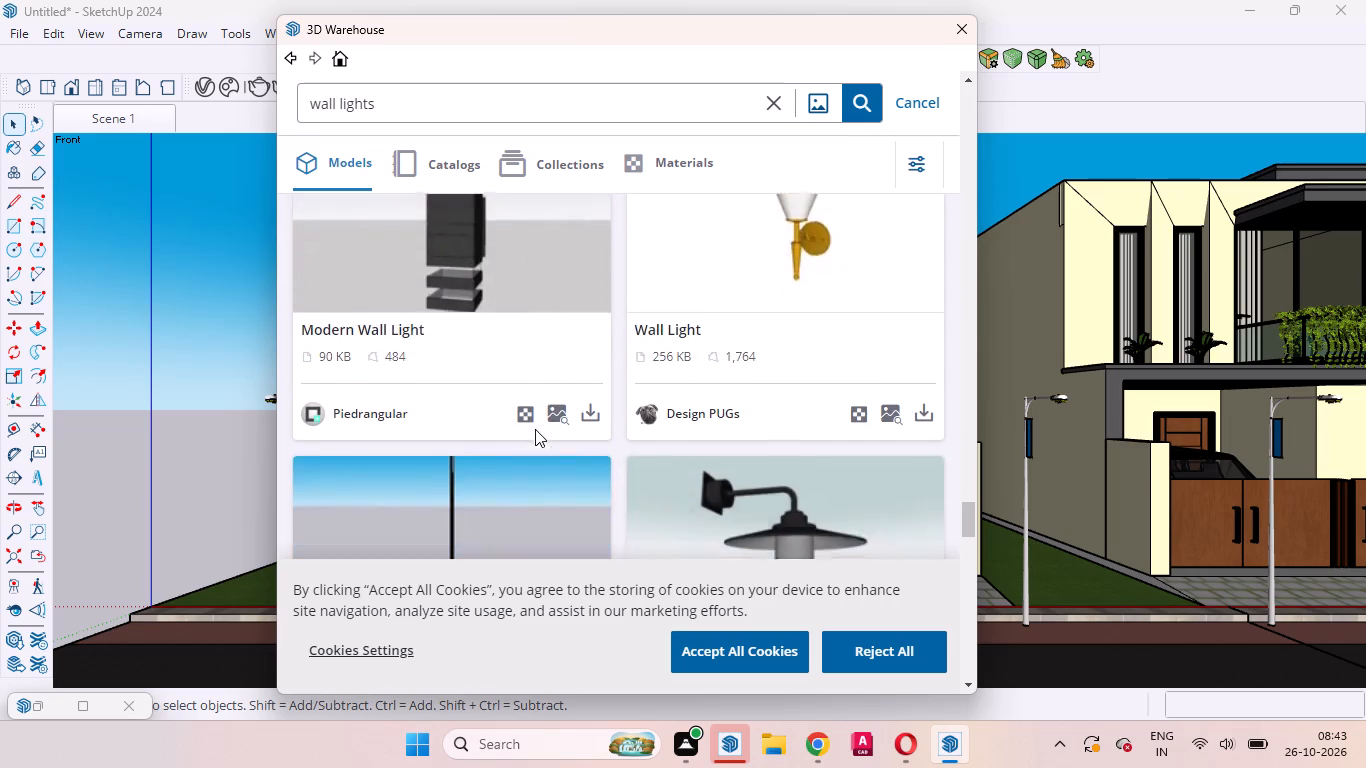
Examine more wall light models in the 3D Warehouse results for a modern fixture that suits the house facades.
{"action": "scroll", "coordinate": [535, 429], "scroll_direction": "down", "scroll_amount": 4}
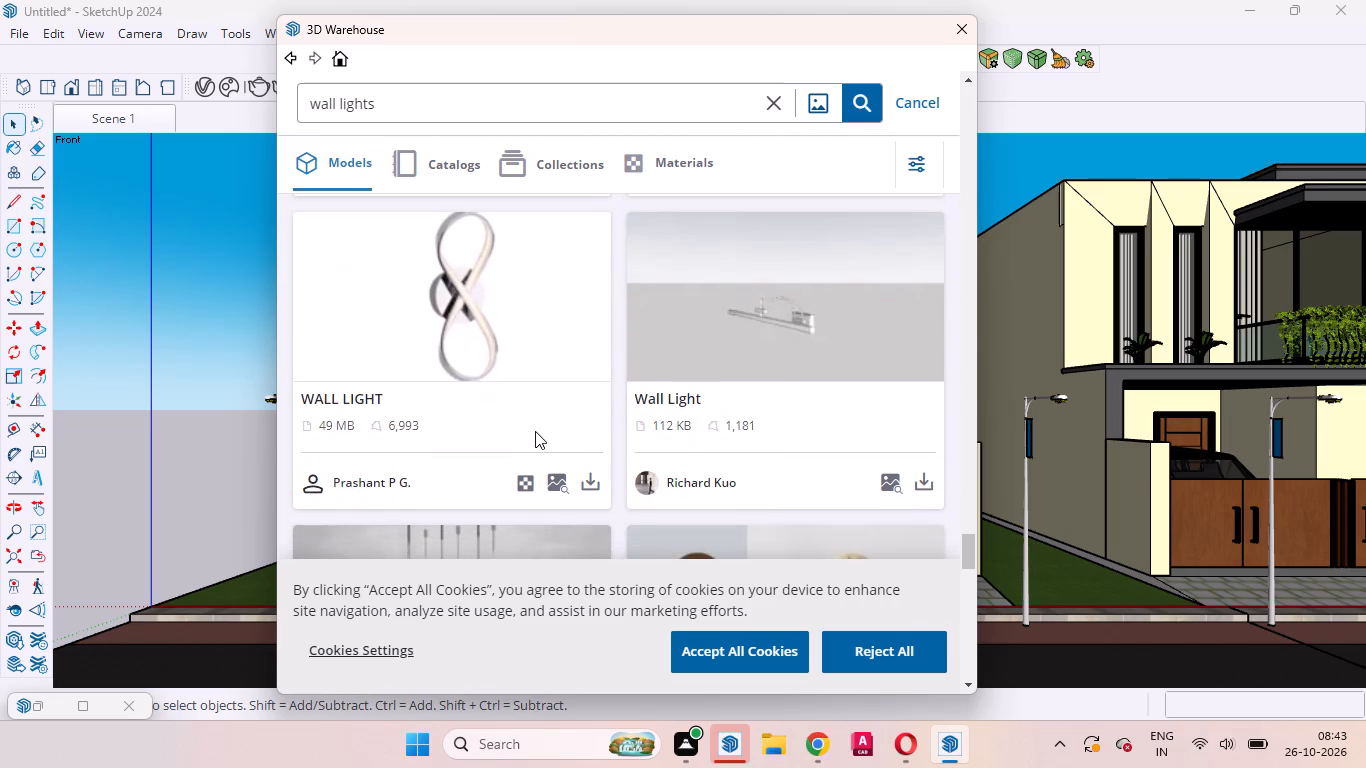
{"action": "left_click", "coordinate": [590, 481]}
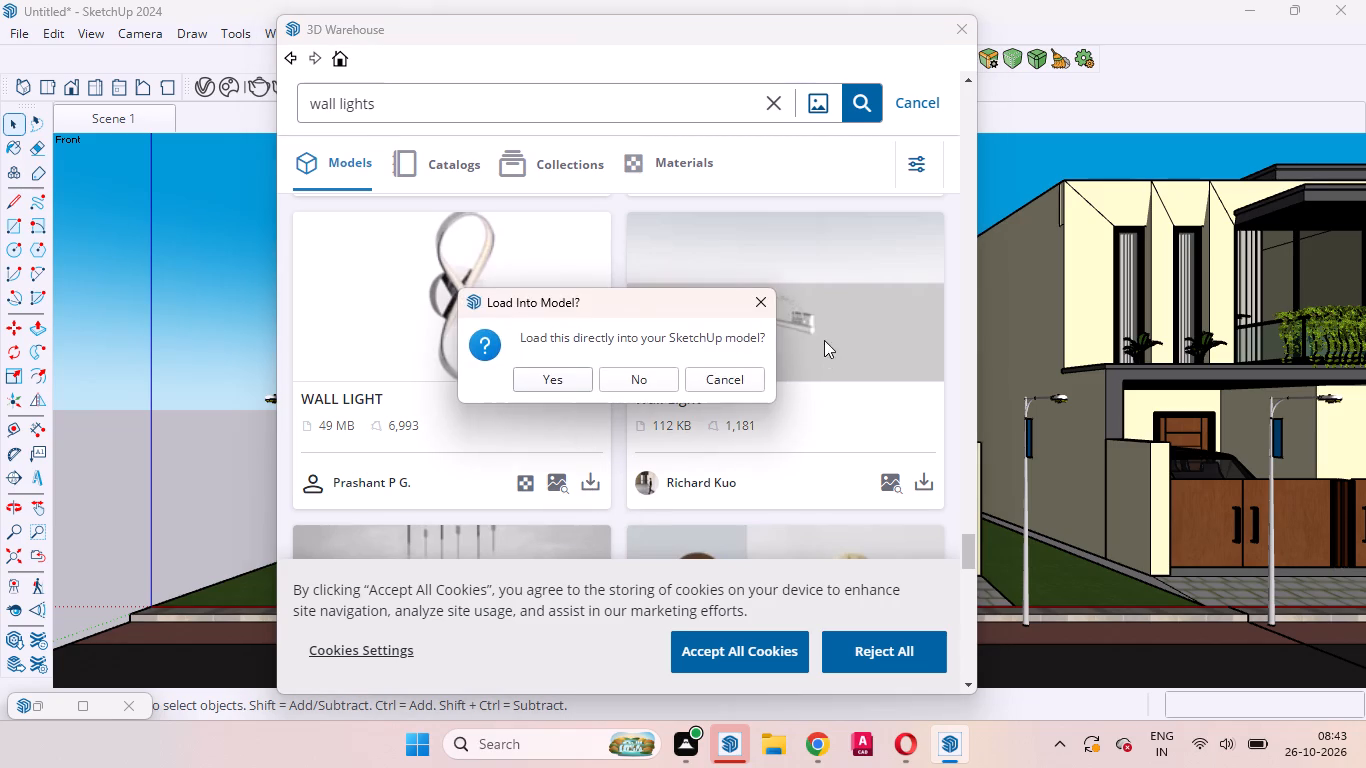
{"action": "left_click", "coordinate": [761, 298]}
{"action": "scroll", "coordinate": [429, 333], "scroll_direction": "up", "scroll_amount": 2}
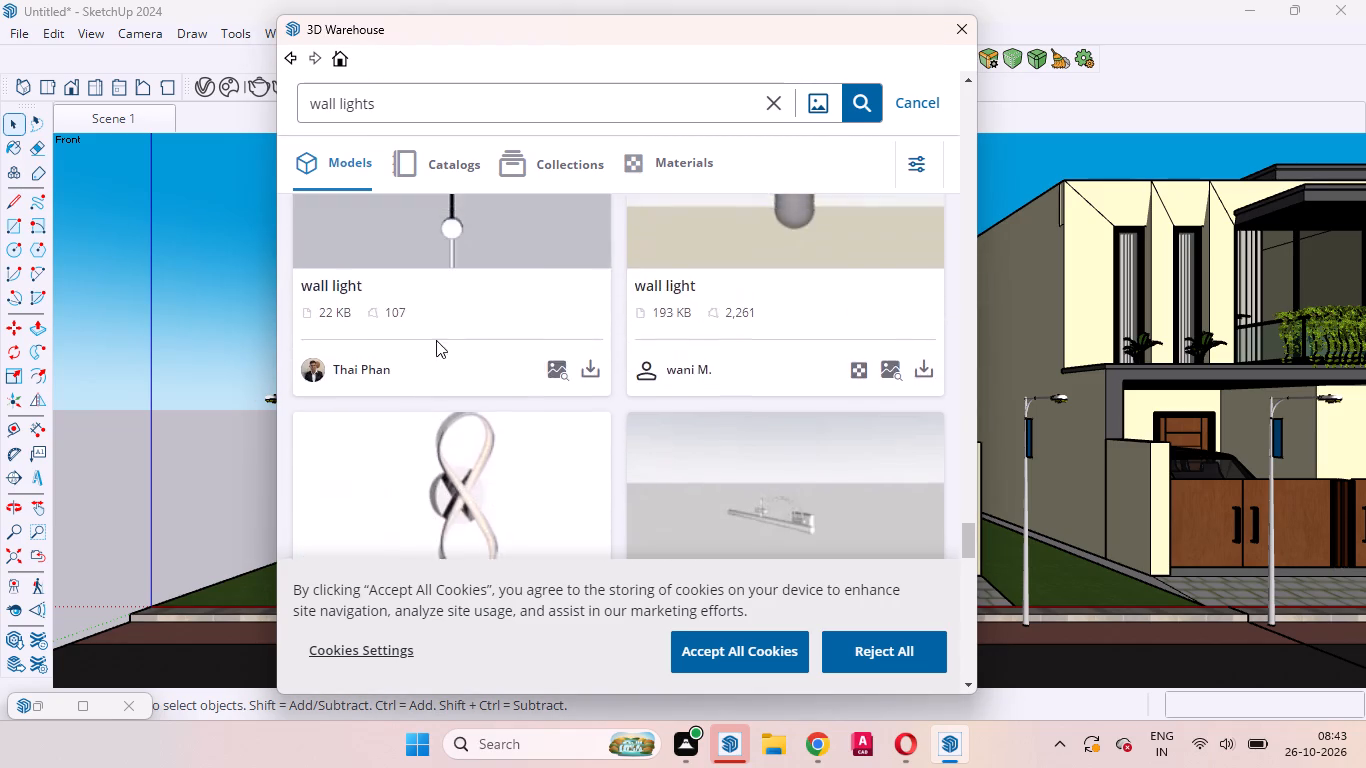
{"action": "scroll", "coordinate": [439, 341], "scroll_direction": "down", "scroll_amount": 9}
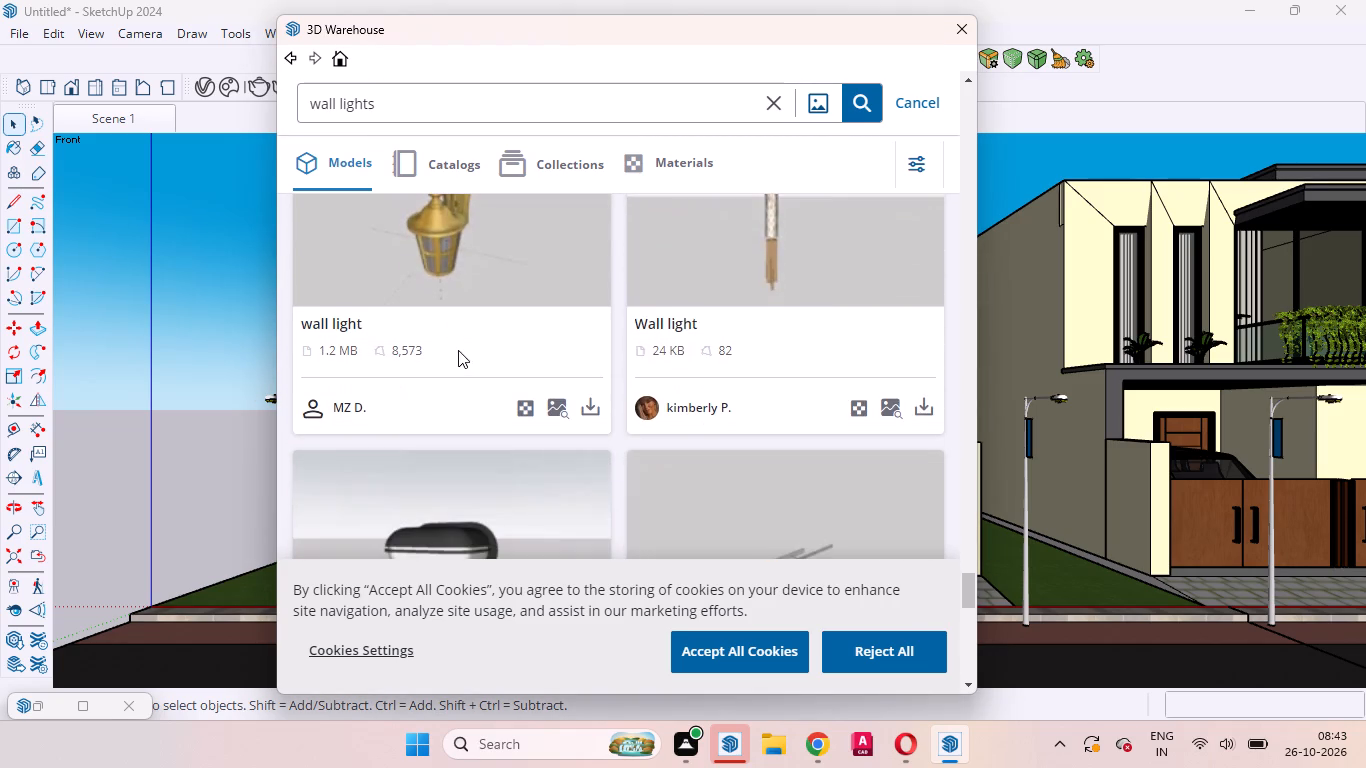
{"action": "scroll", "coordinate": [461, 379], "scroll_direction": "down", "scroll_amount": 5}
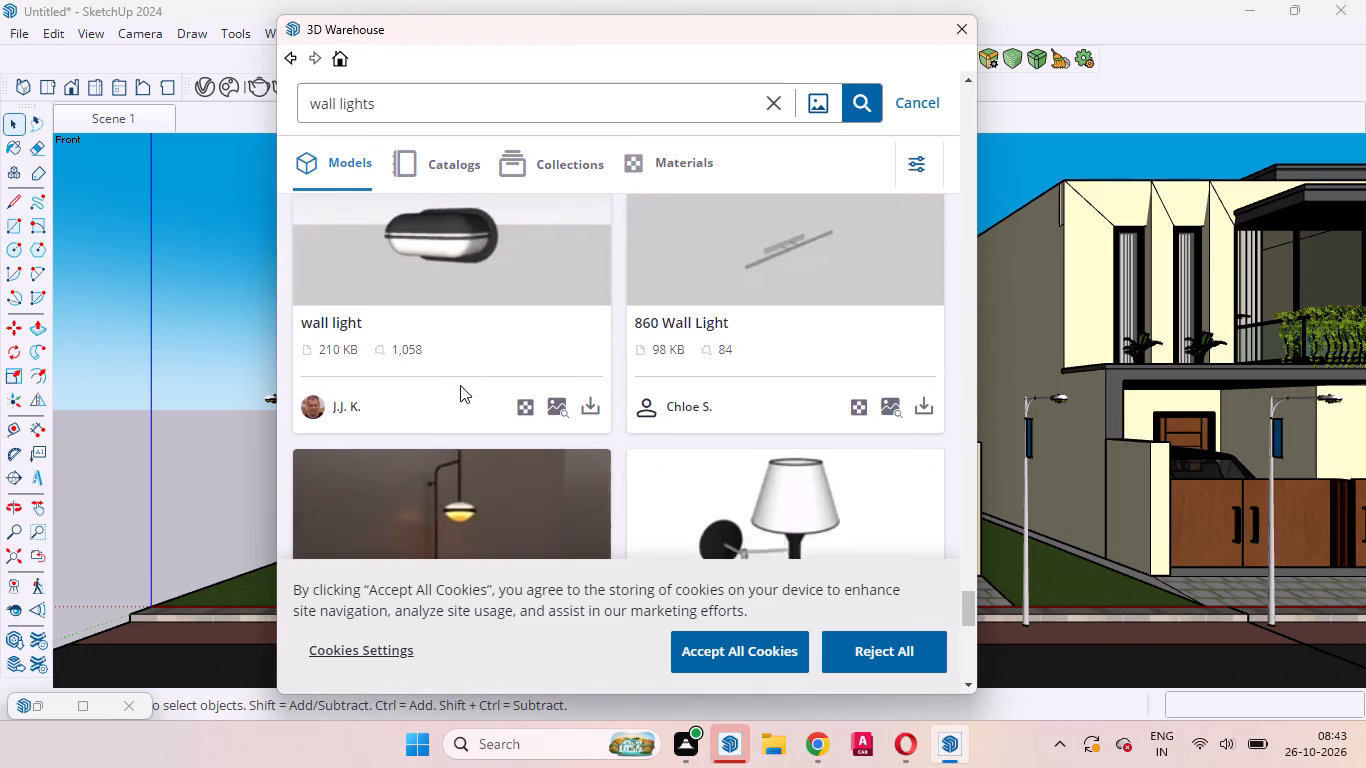
{"action": "scroll", "coordinate": [460, 385], "scroll_direction": "down", "scroll_amount": 1}
{"action": "scroll", "coordinate": [460, 387], "scroll_direction": "up", "scroll_amount": 20}
{"action": "scroll", "coordinate": [460, 387], "scroll_direction": "up", "scroll_amount": 2}
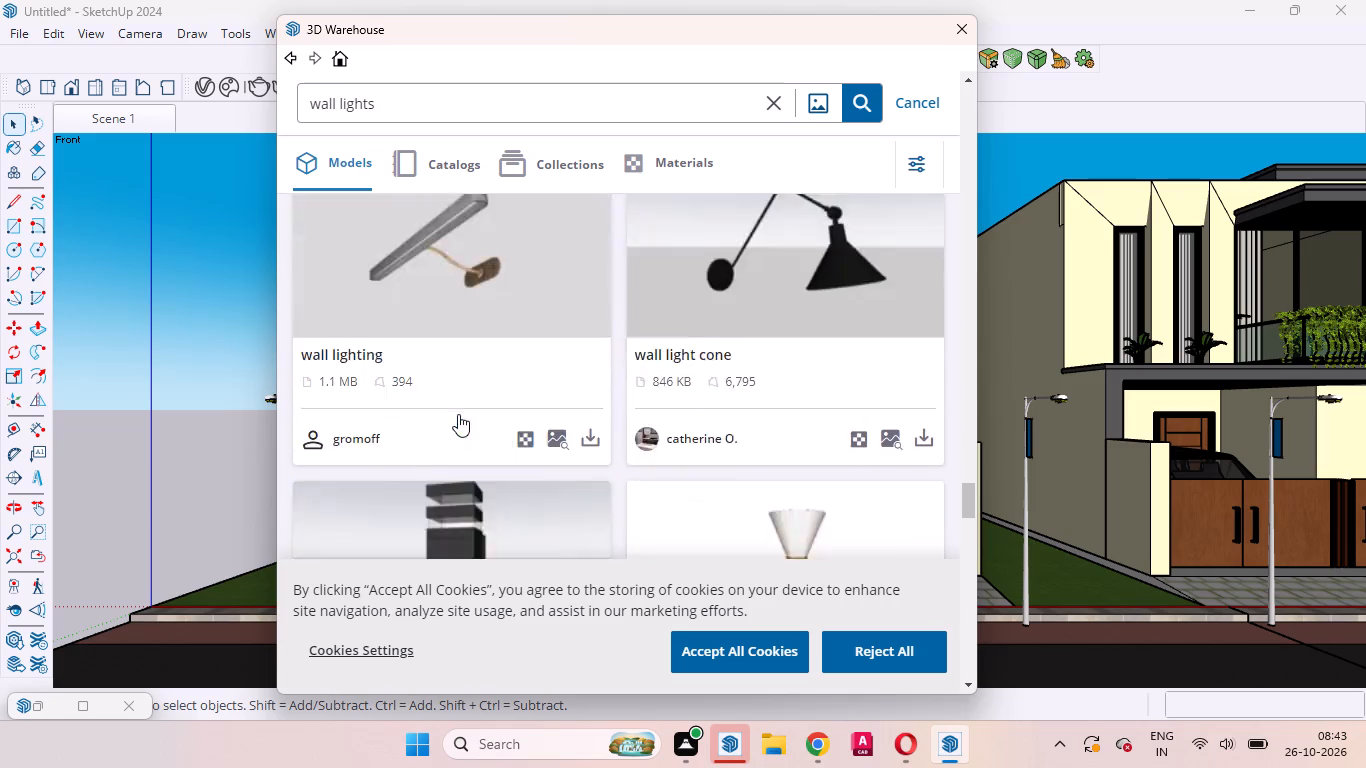
{"action": "scroll", "coordinate": [458, 414], "scroll_direction": "up", "scroll_amount": 20}
{"action": "scroll", "coordinate": [458, 414], "scroll_direction": "up", "scroll_amount": 9}
{"action": "scroll", "coordinate": [453, 437], "scroll_direction": "down", "scroll_amount": 7}
{"action": "scroll", "coordinate": [453, 434], "scroll_direction": "up", "scroll_amount": 4}
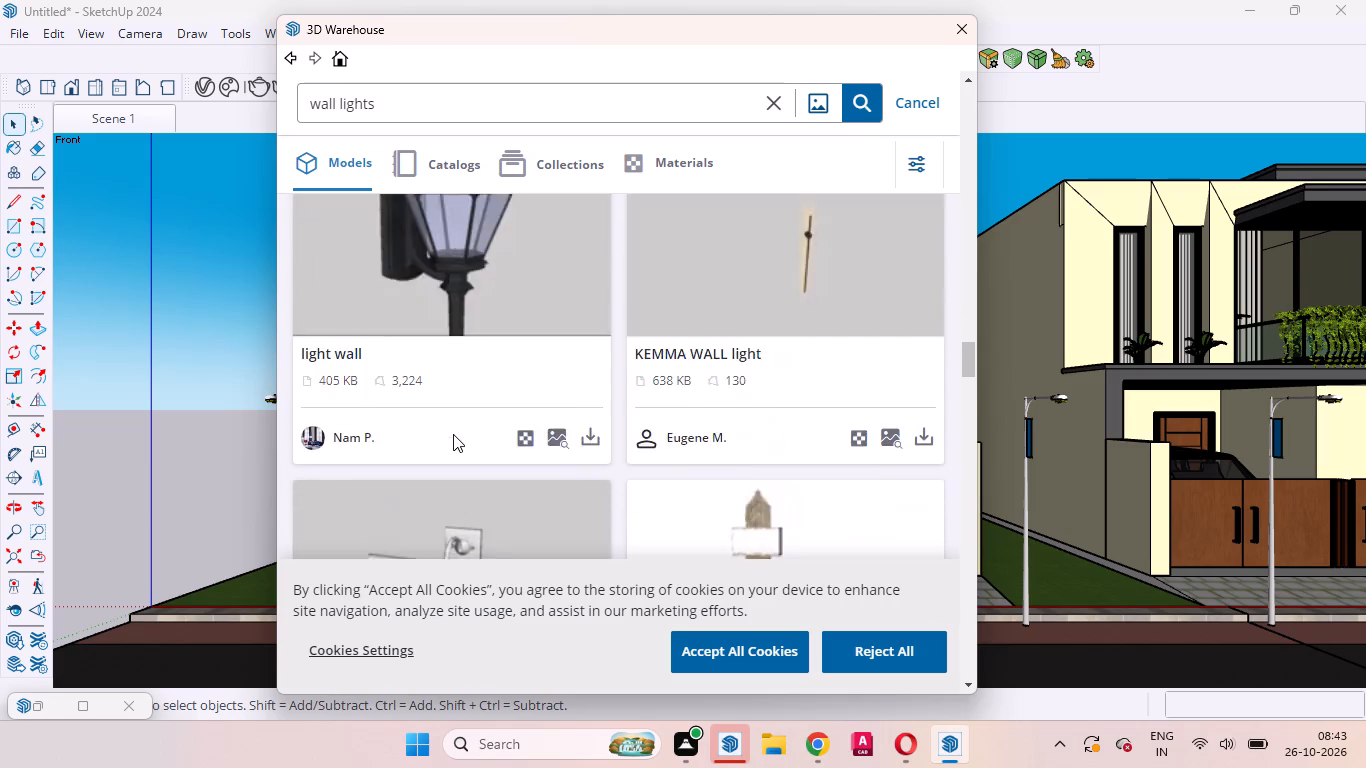
{"action": "scroll", "coordinate": [453, 434], "scroll_direction": "up", "scroll_amount": 18}
{"action": "scroll", "coordinate": [453, 436], "scroll_direction": "down", "scroll_amount": 3}
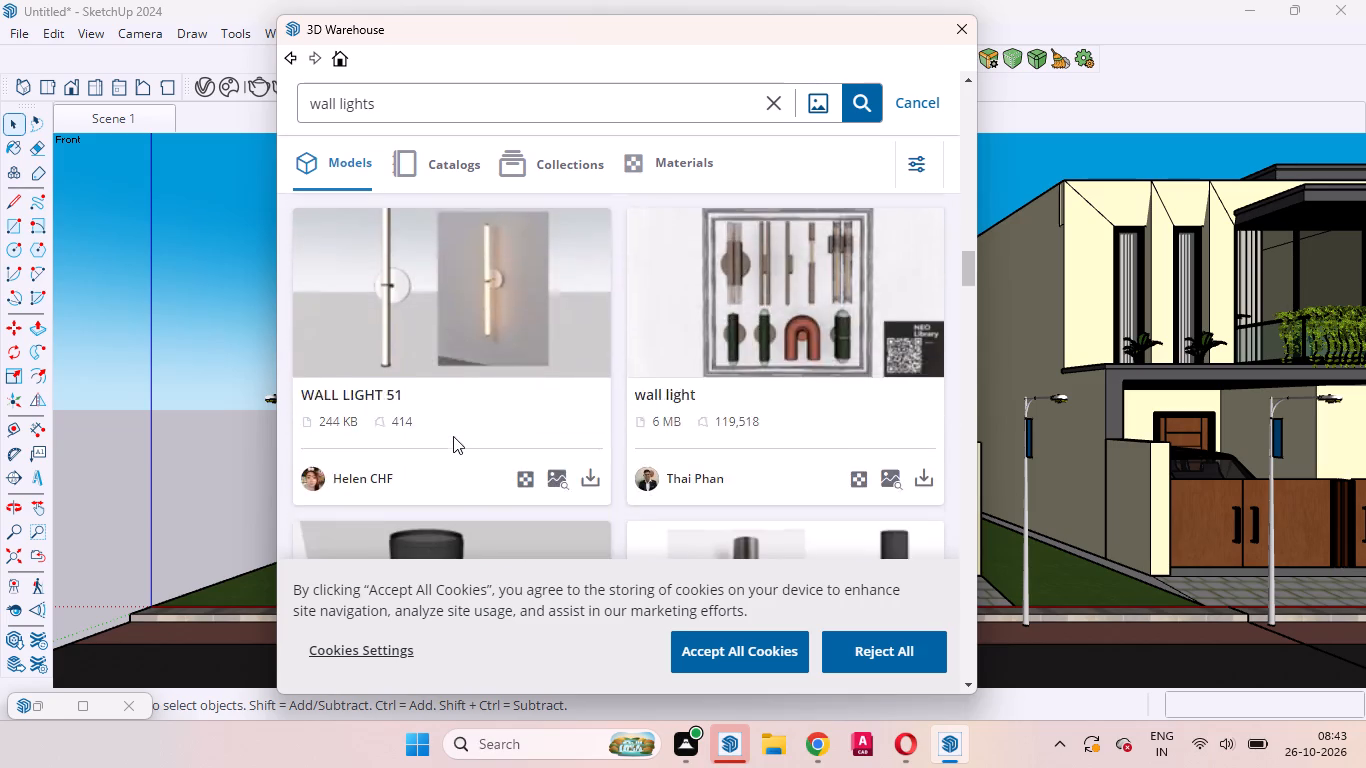
{"action": "scroll", "coordinate": [453, 436], "scroll_direction": "down", "scroll_amount": 3}
{"action": "scroll", "coordinate": [453, 436], "scroll_direction": "up", "scroll_amount": 14}
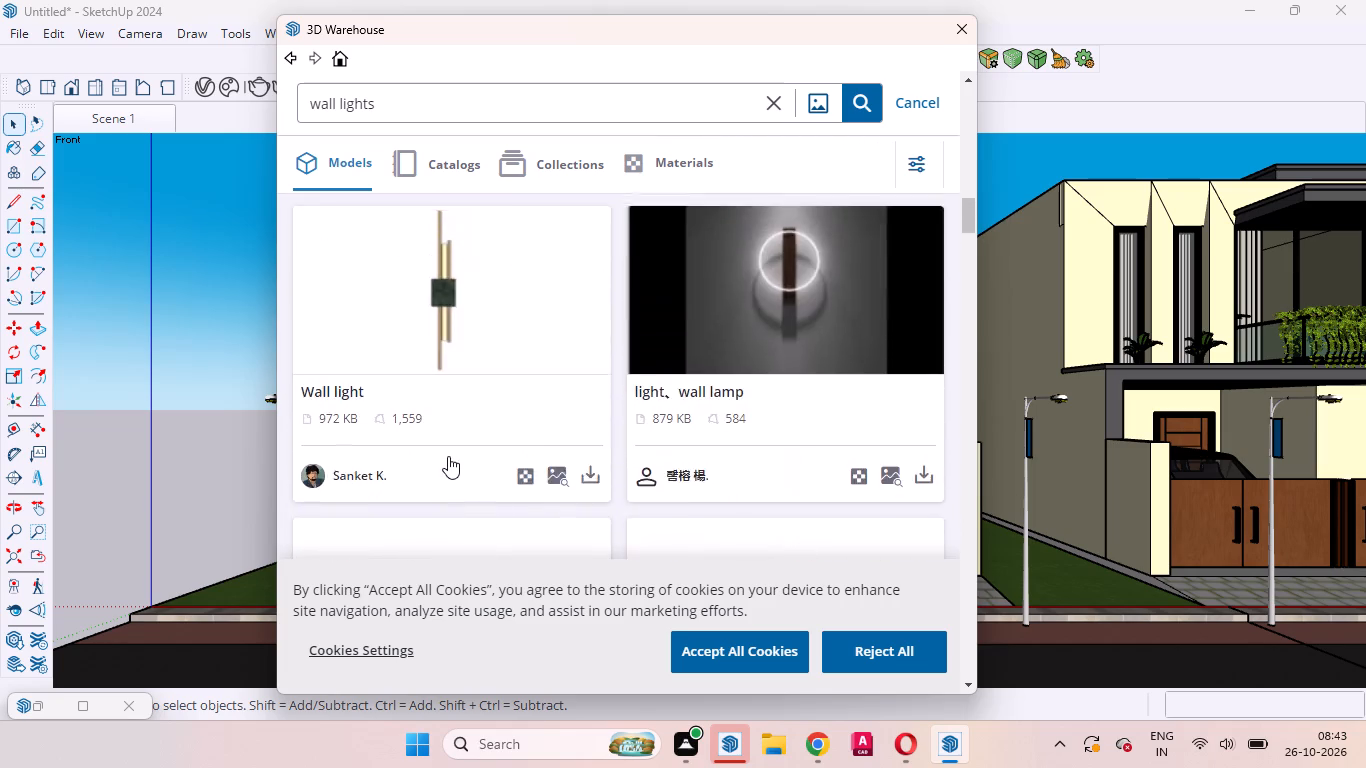
{"action": "scroll", "coordinate": [448, 456], "scroll_direction": "up", "scroll_amount": 11}
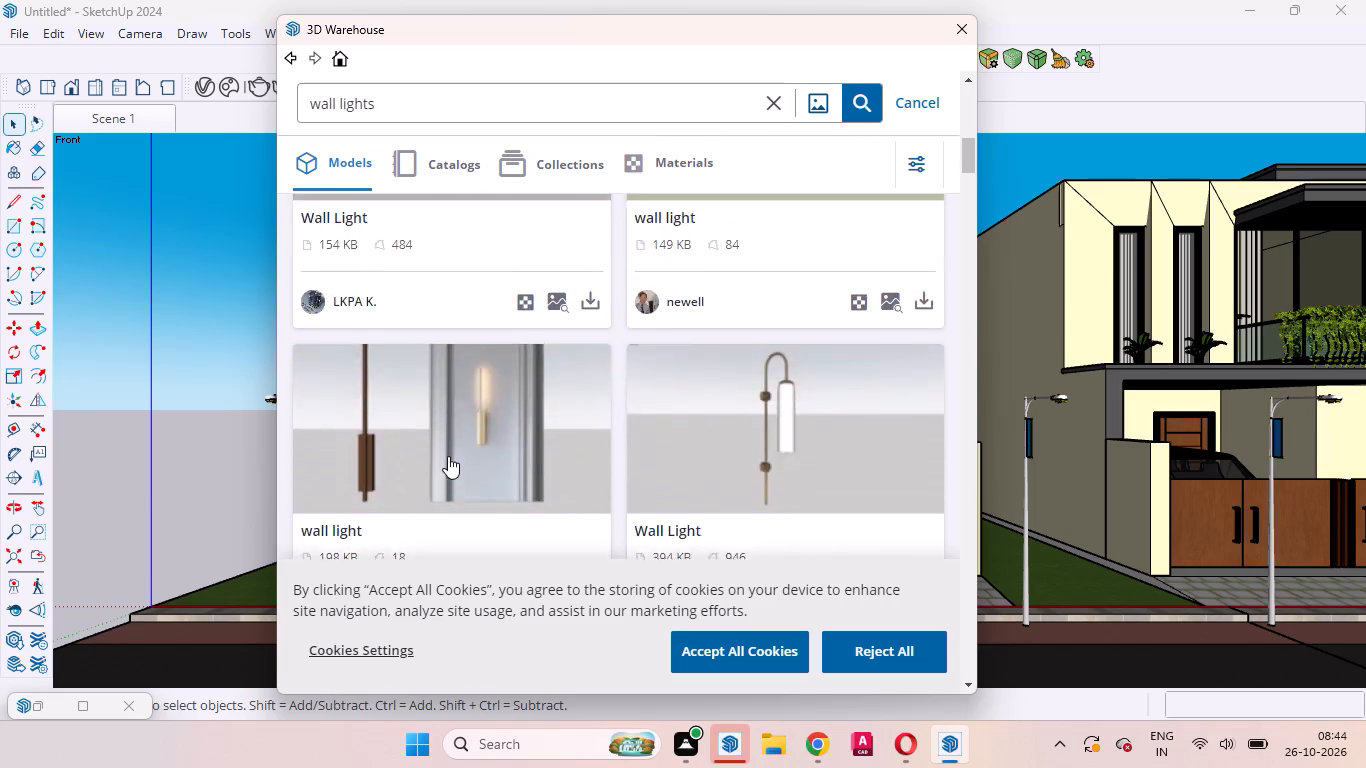
{"action": "scroll", "coordinate": [448, 456], "scroll_direction": "up", "scroll_amount": 9}
{"action": "scroll", "coordinate": [448, 456], "scroll_direction": "down", "scroll_amount": 3}
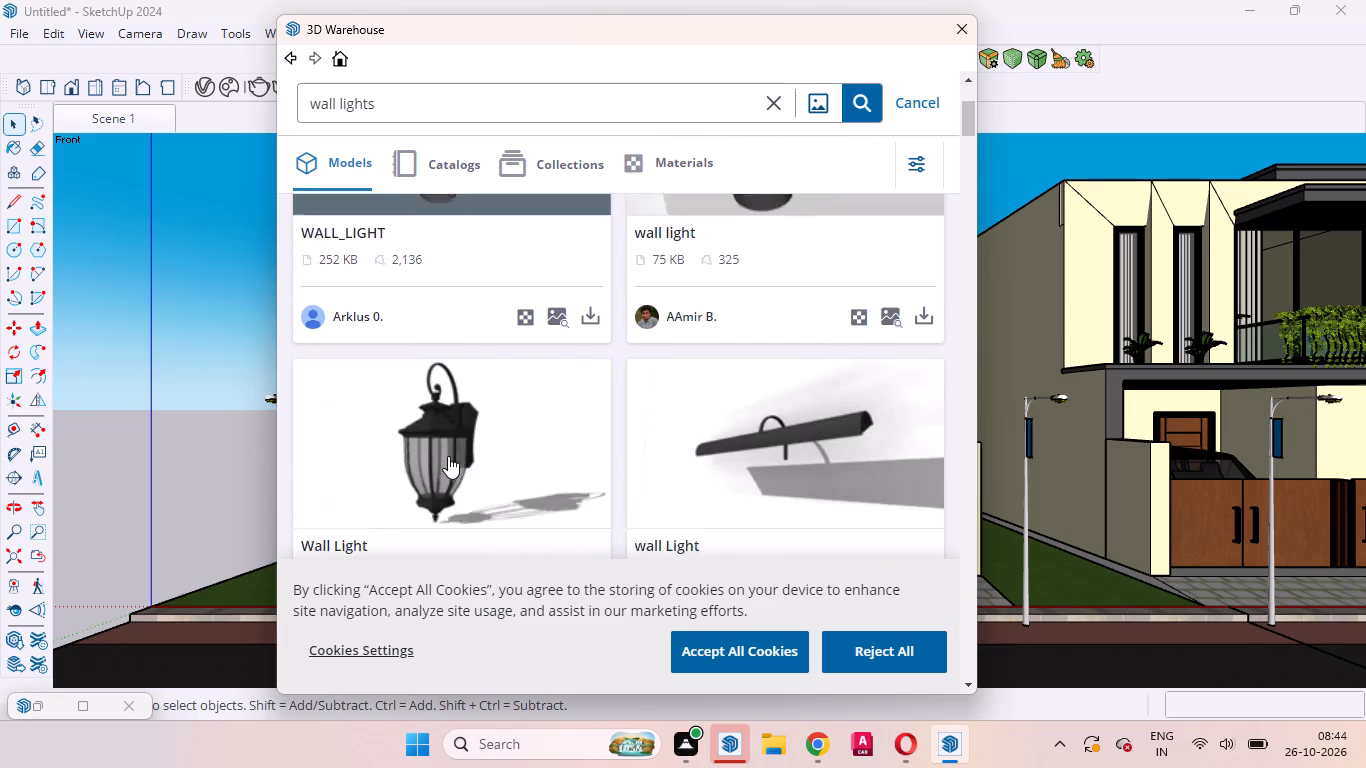
Load the cylindrical WALL_LIGHT model (252 KB) into the model and place it on the empty side beyond the first house's lawn.
{"action": "left_click", "coordinate": [597, 264]}
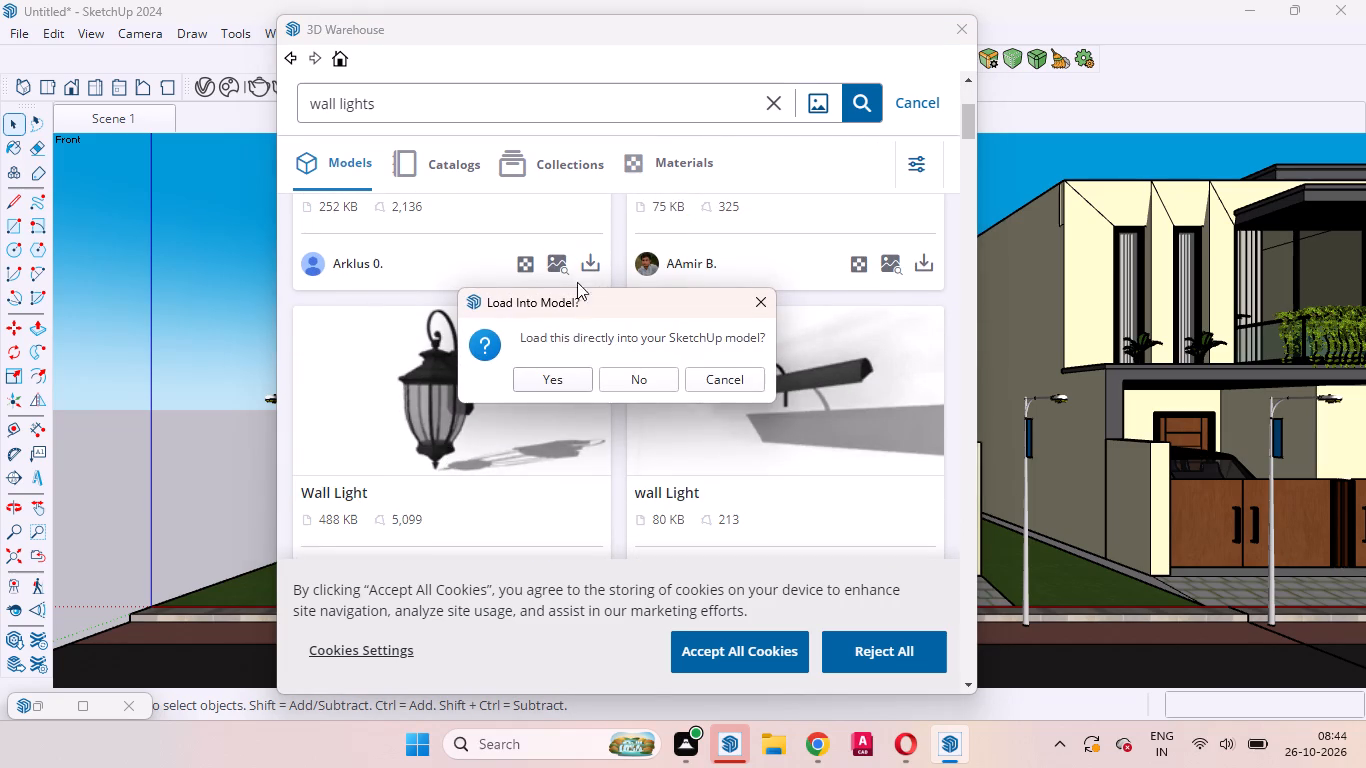
{"action": "left_click", "coordinate": [563, 370]}
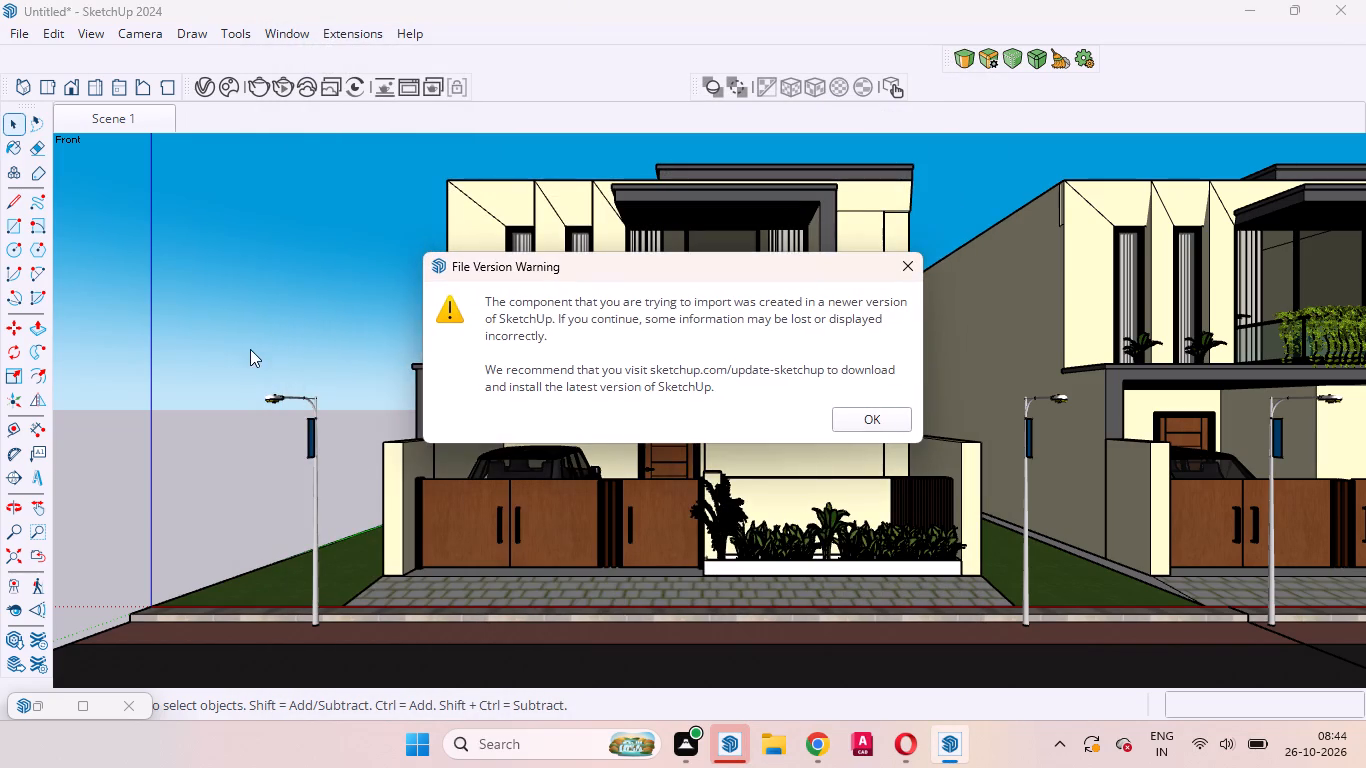
{"action": "left_click", "coordinate": [850, 415]}
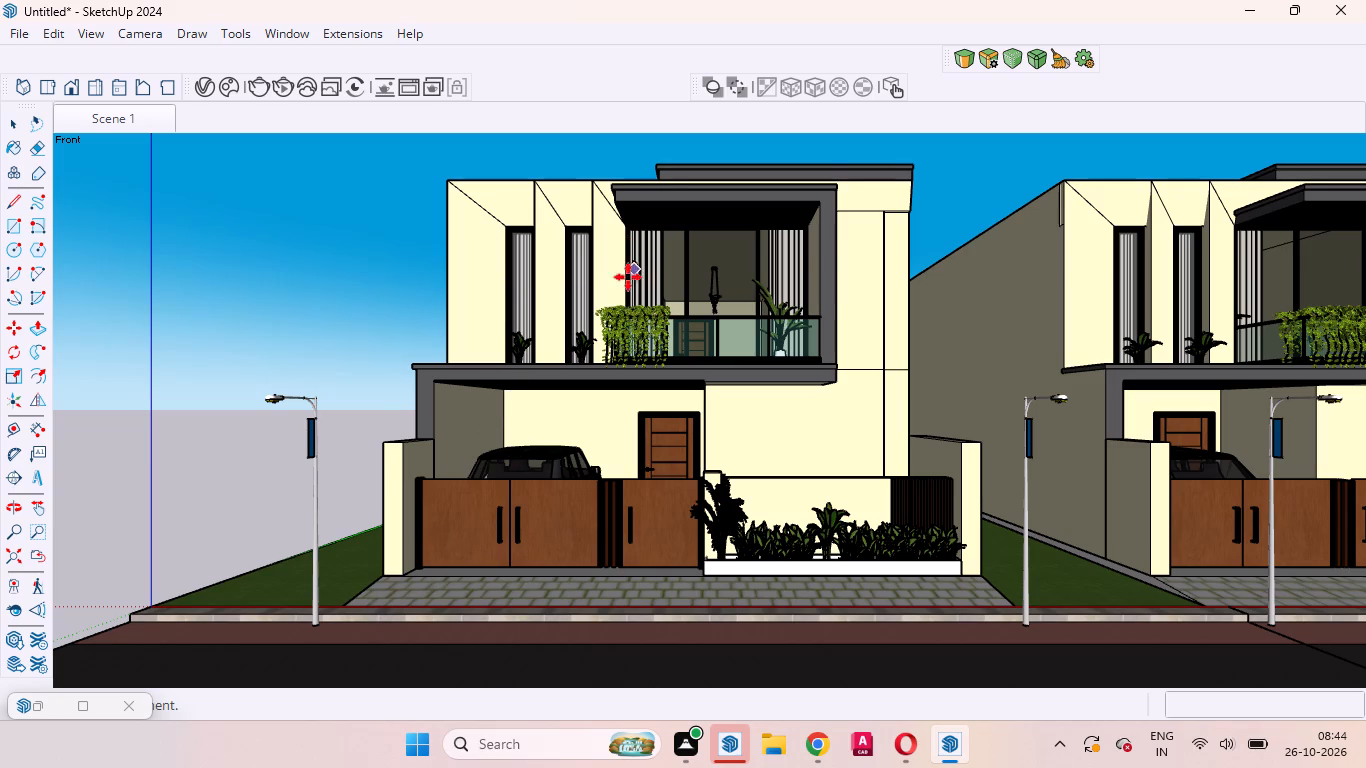
{"action": "scroll", "coordinate": [587, 283], "scroll_direction": "up", "scroll_amount": 19}
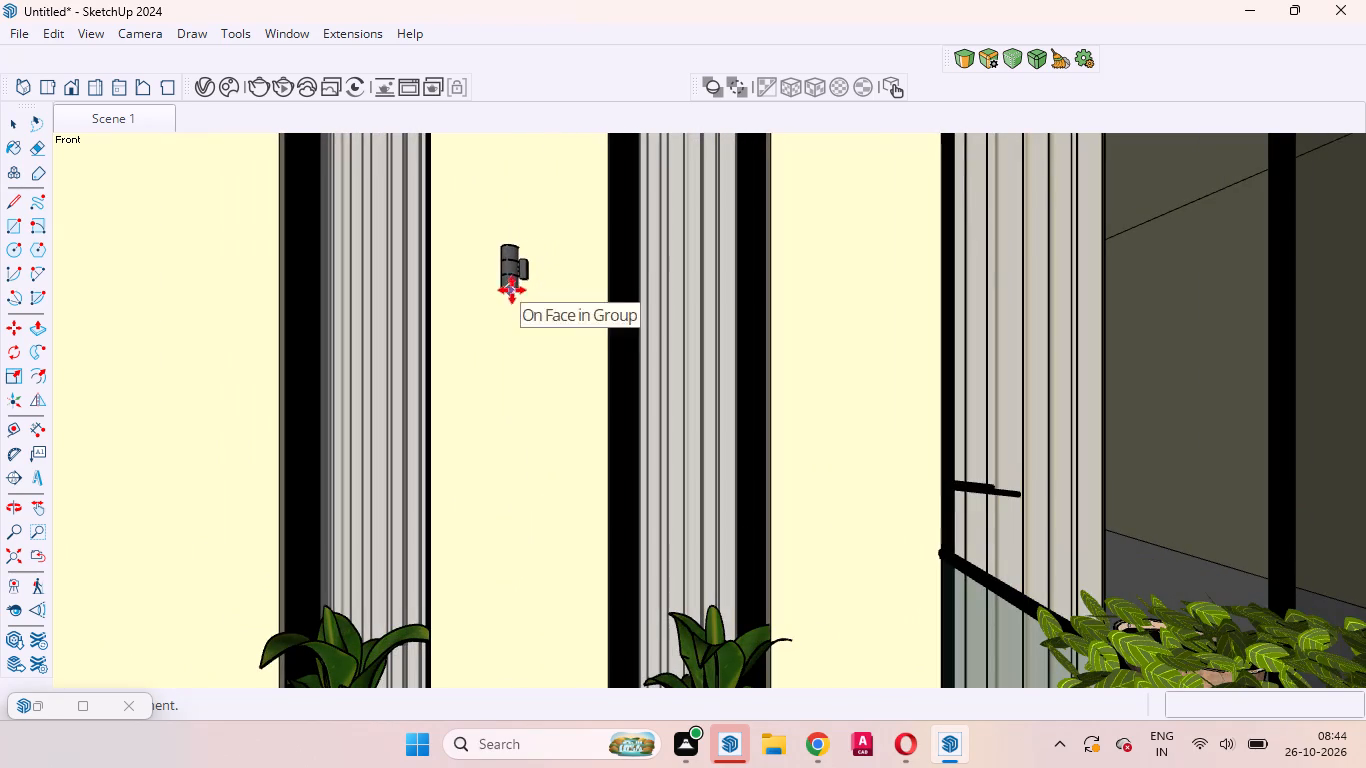
{"action": "scroll", "coordinate": [522, 329], "scroll_direction": "down", "scroll_amount": 20}
{"action": "scroll", "coordinate": [522, 329], "scroll_direction": "down", "scroll_amount": 1}
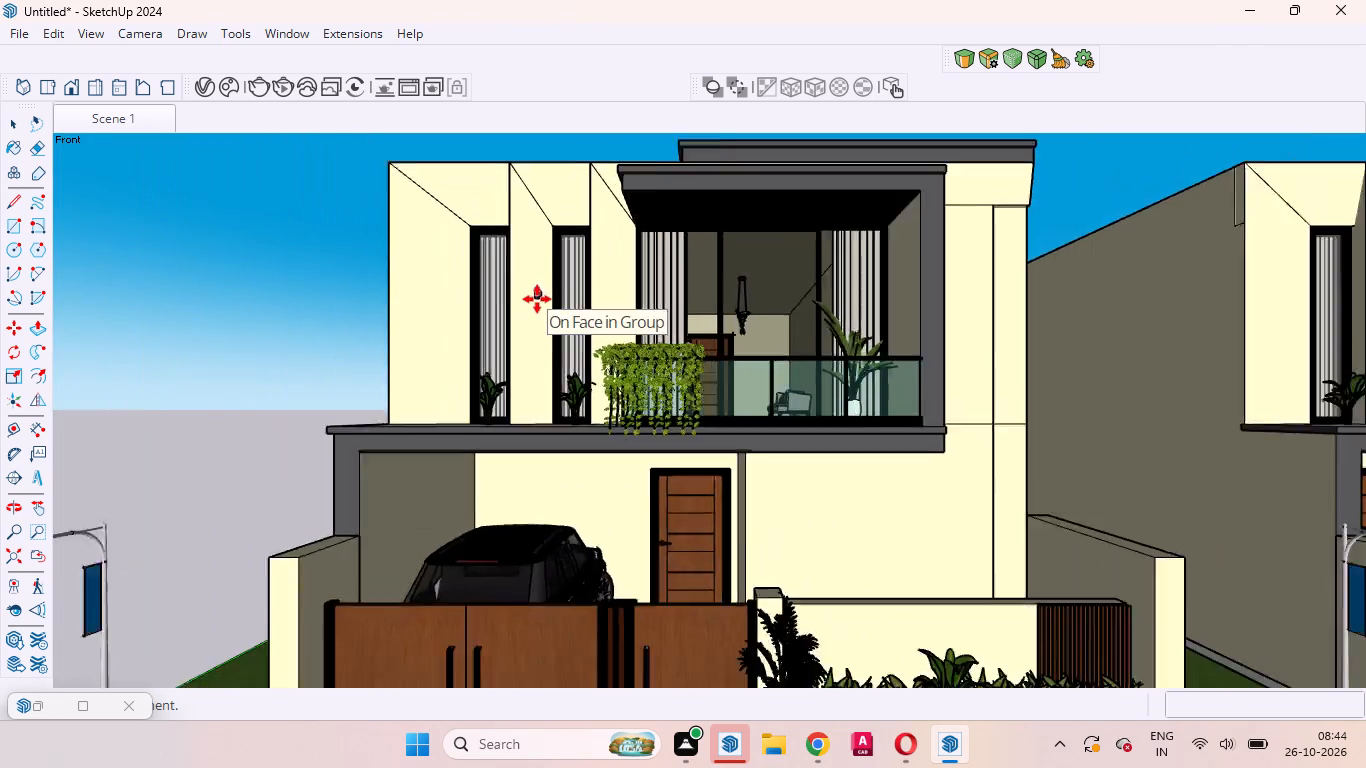
{"action": "scroll", "coordinate": [537, 299], "scroll_direction": "down", "scroll_amount": 7}
{"action": "scroll", "coordinate": [312, 467], "scroll_direction": "up", "scroll_amount": 4}
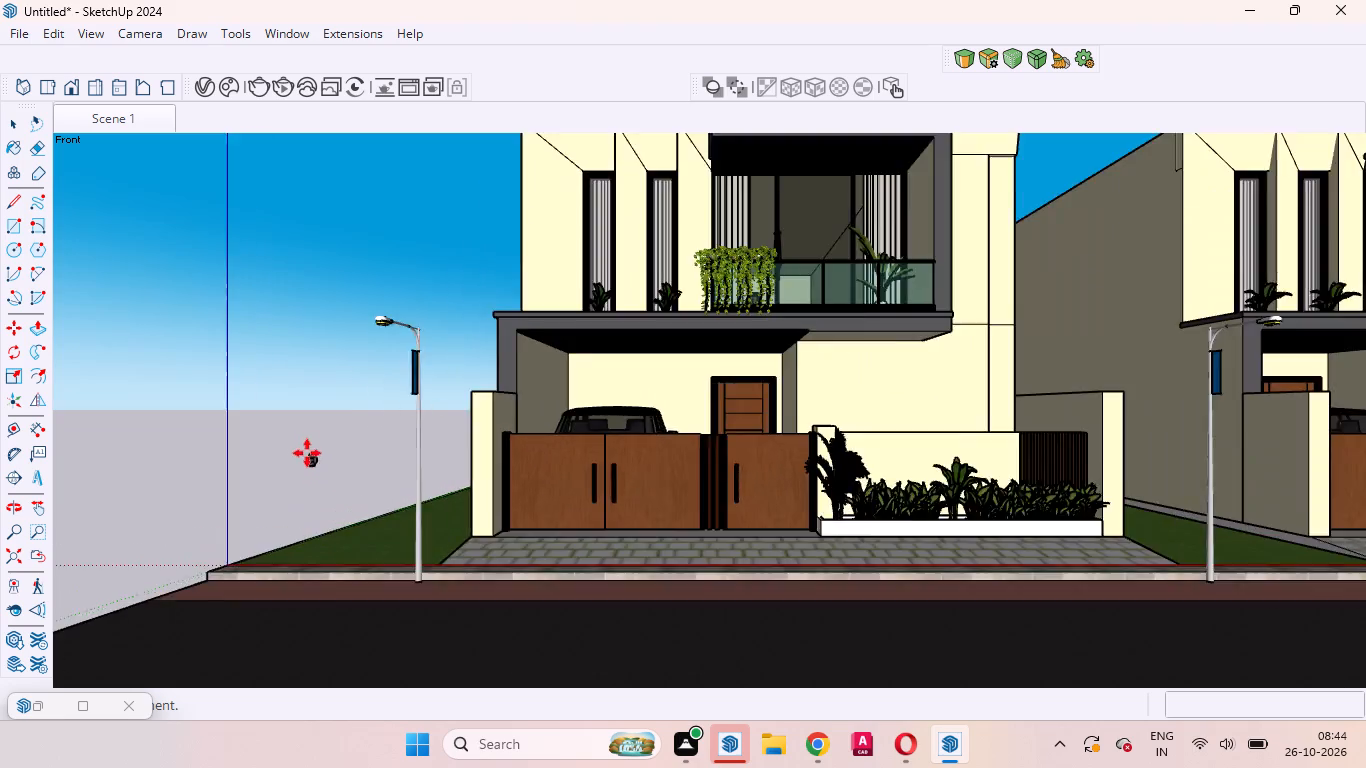
{"action": "scroll", "coordinate": [307, 453], "scroll_direction": "up", "scroll_amount": 12}
{"action": "scroll", "coordinate": [303, 445], "scroll_direction": "down", "scroll_amount": 6}
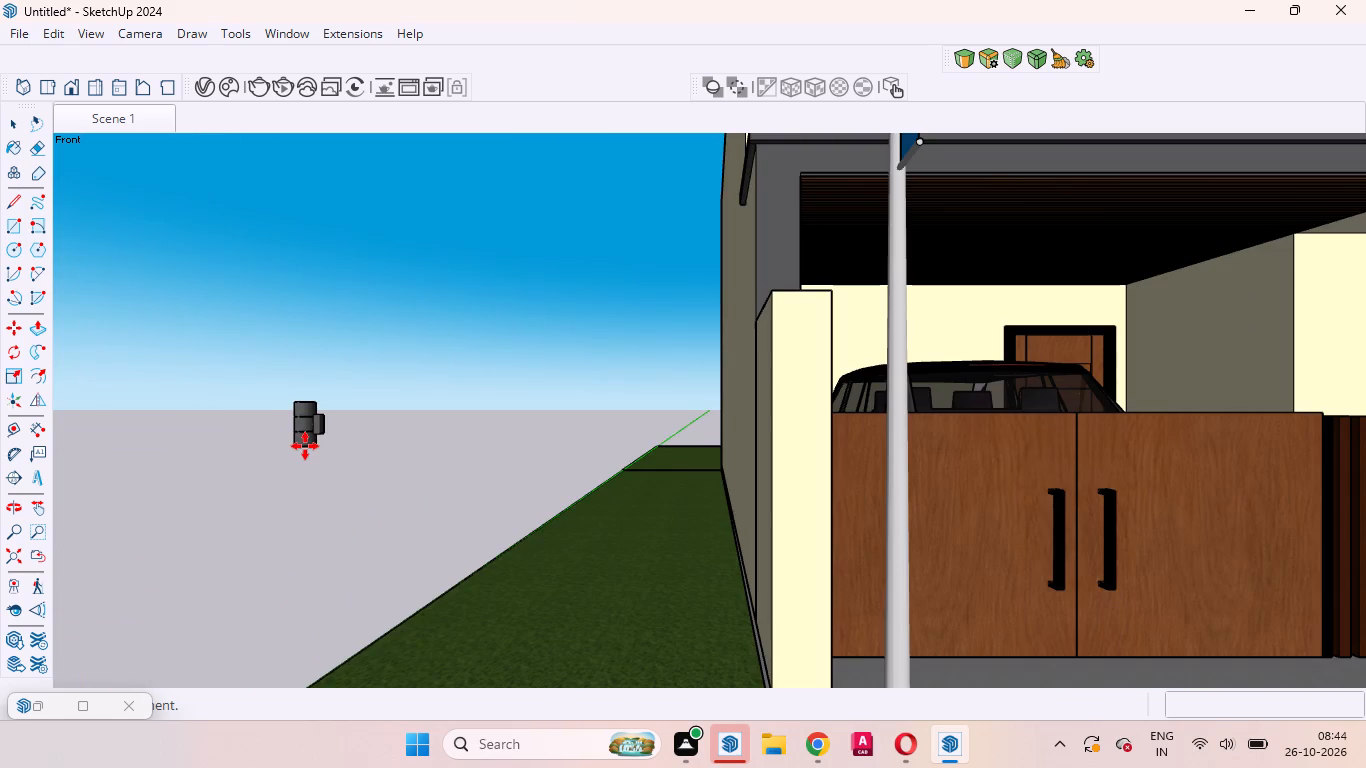
{"action": "left_click", "coordinate": [313, 437]}
Rotate the placed wall light 90 degrees in the horizontal plane about a point on the first house's side lawn.
{"action": "scroll", "coordinate": [328, 433], "scroll_direction": "up", "scroll_amount": 6}
{"action": "scroll", "coordinate": [328, 435], "scroll_direction": "down", "scroll_amount": 4}
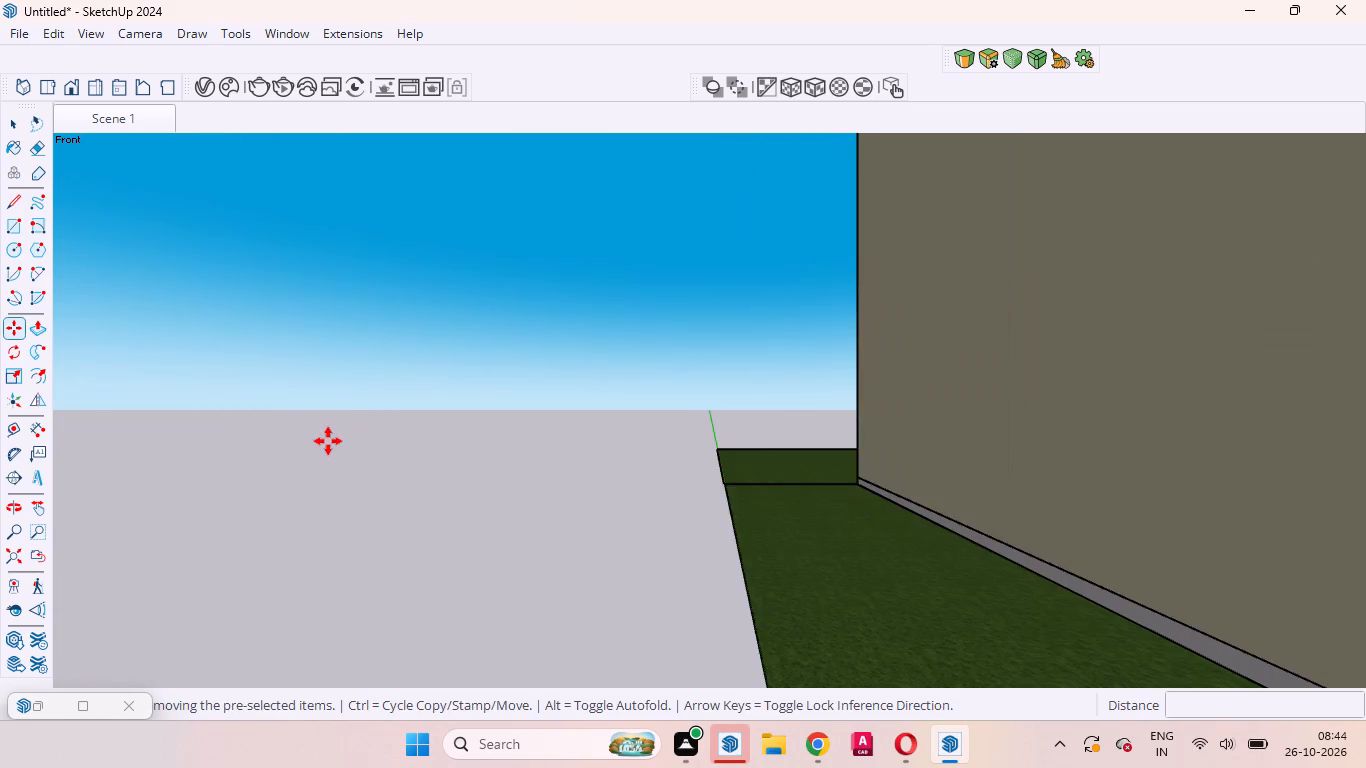
{"action": "scroll", "coordinate": [329, 444], "scroll_direction": "down", "scroll_amount": 2}
{"action": "scroll", "coordinate": [457, 450], "scroll_direction": "down", "scroll_amount": 1}
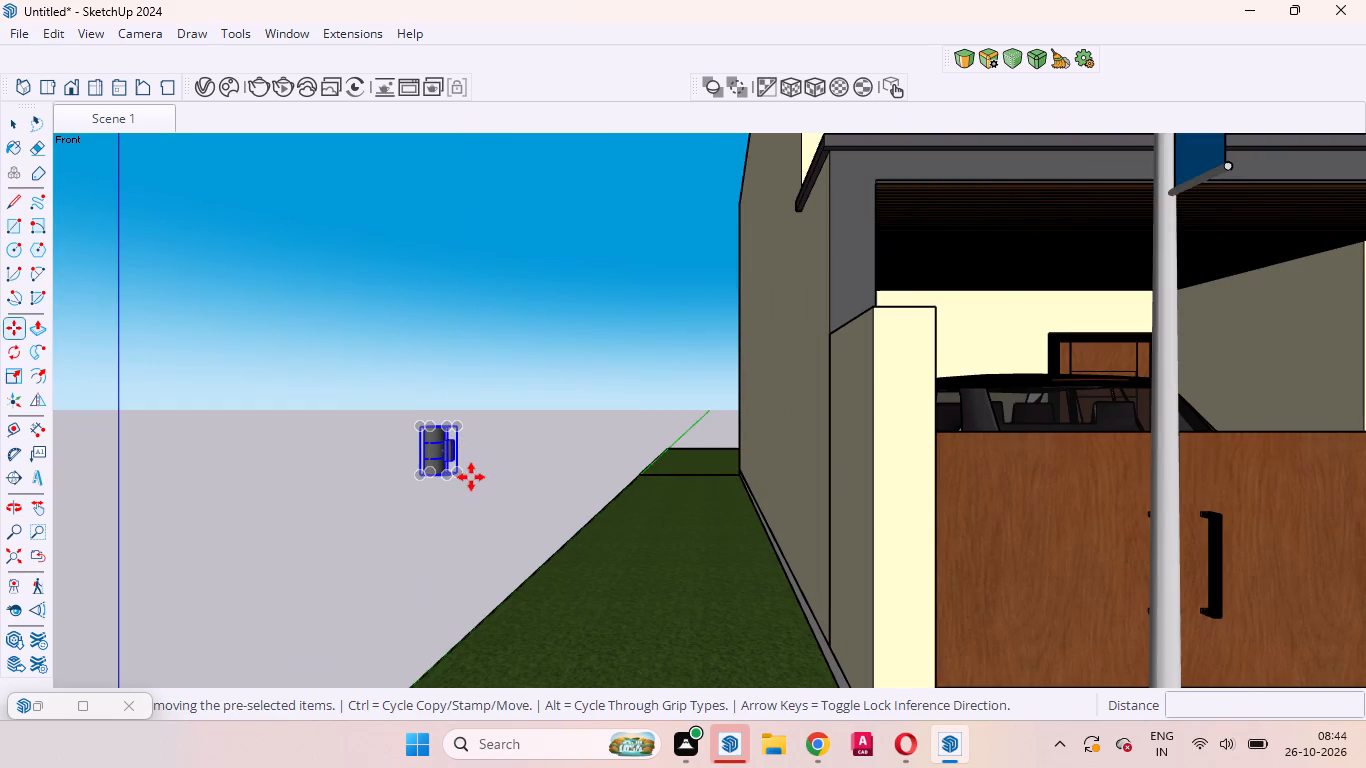
{"action": "key", "text": "w"}
{"action": "key", "text": "q"}
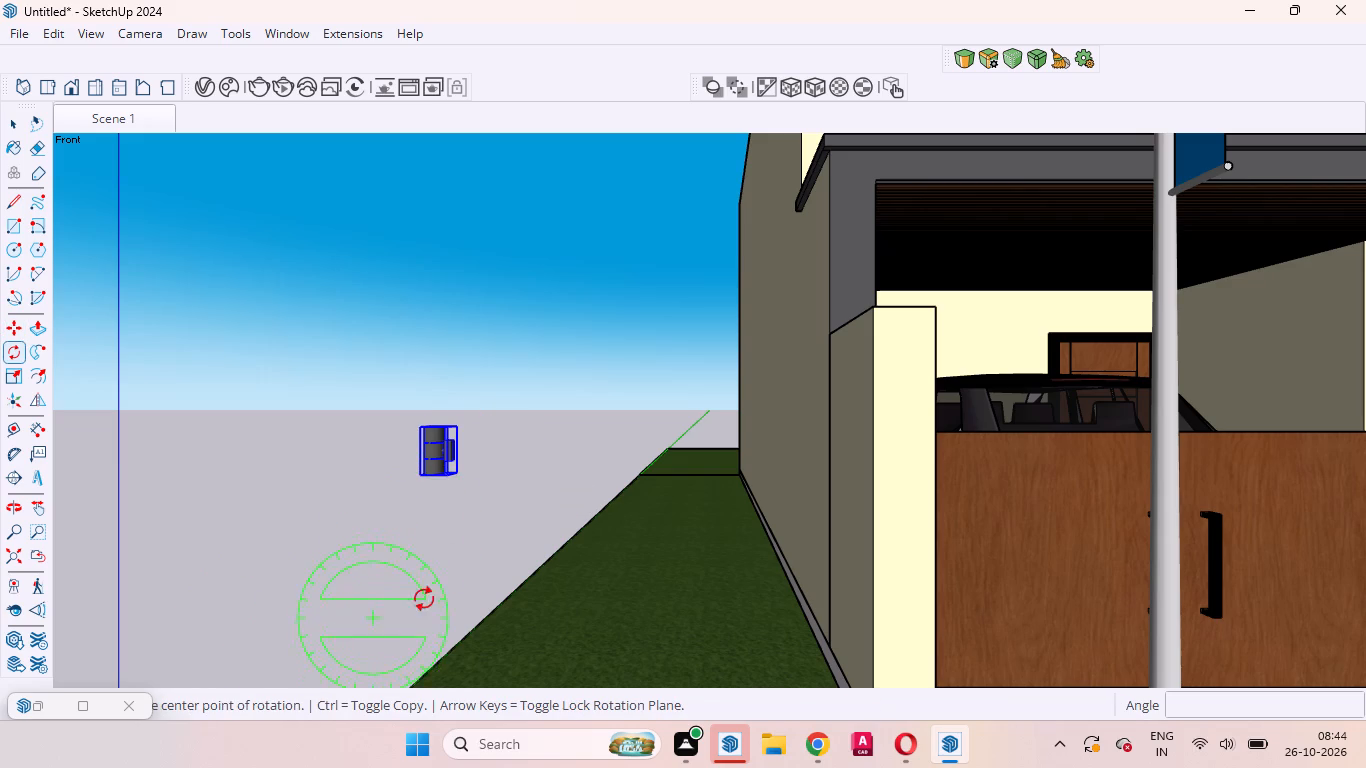
{"action": "left_click", "coordinate": [529, 623]}
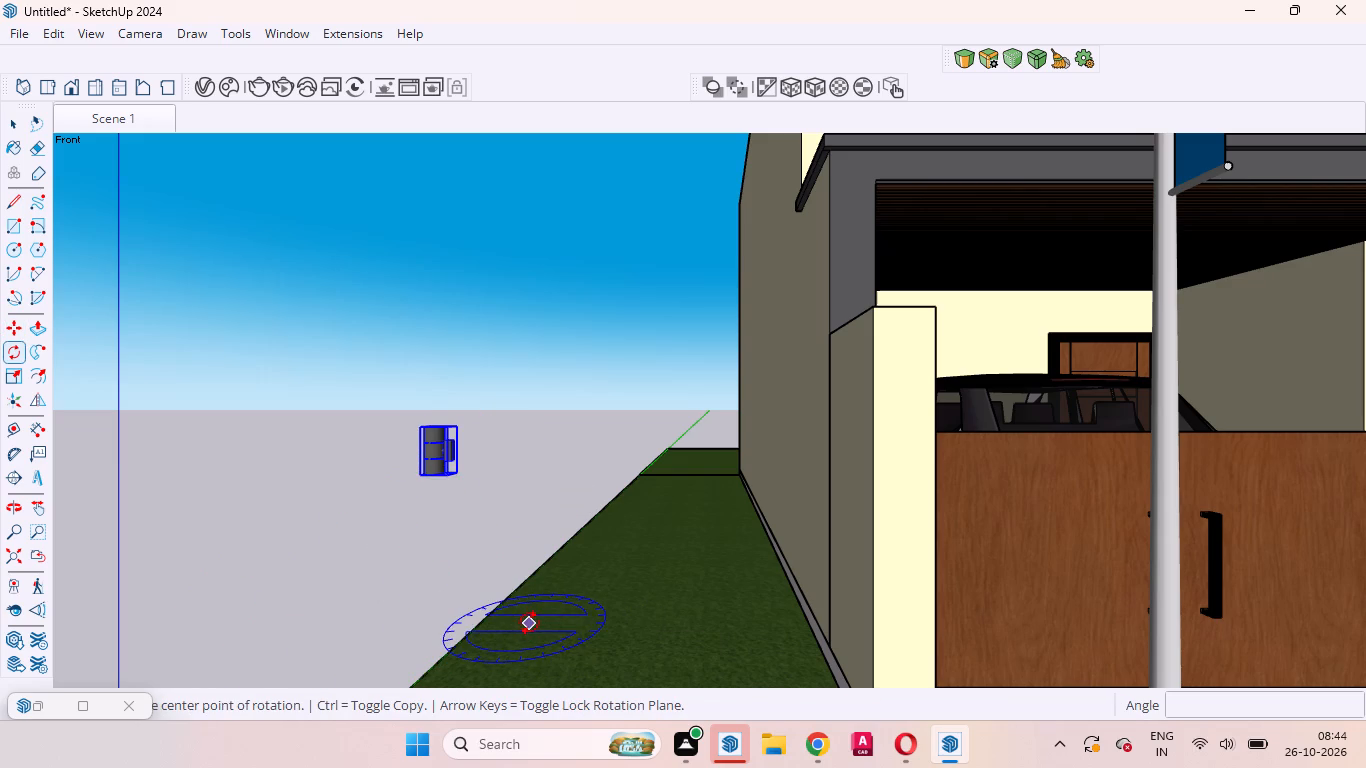
{"action": "left_click", "coordinate": [617, 624]}
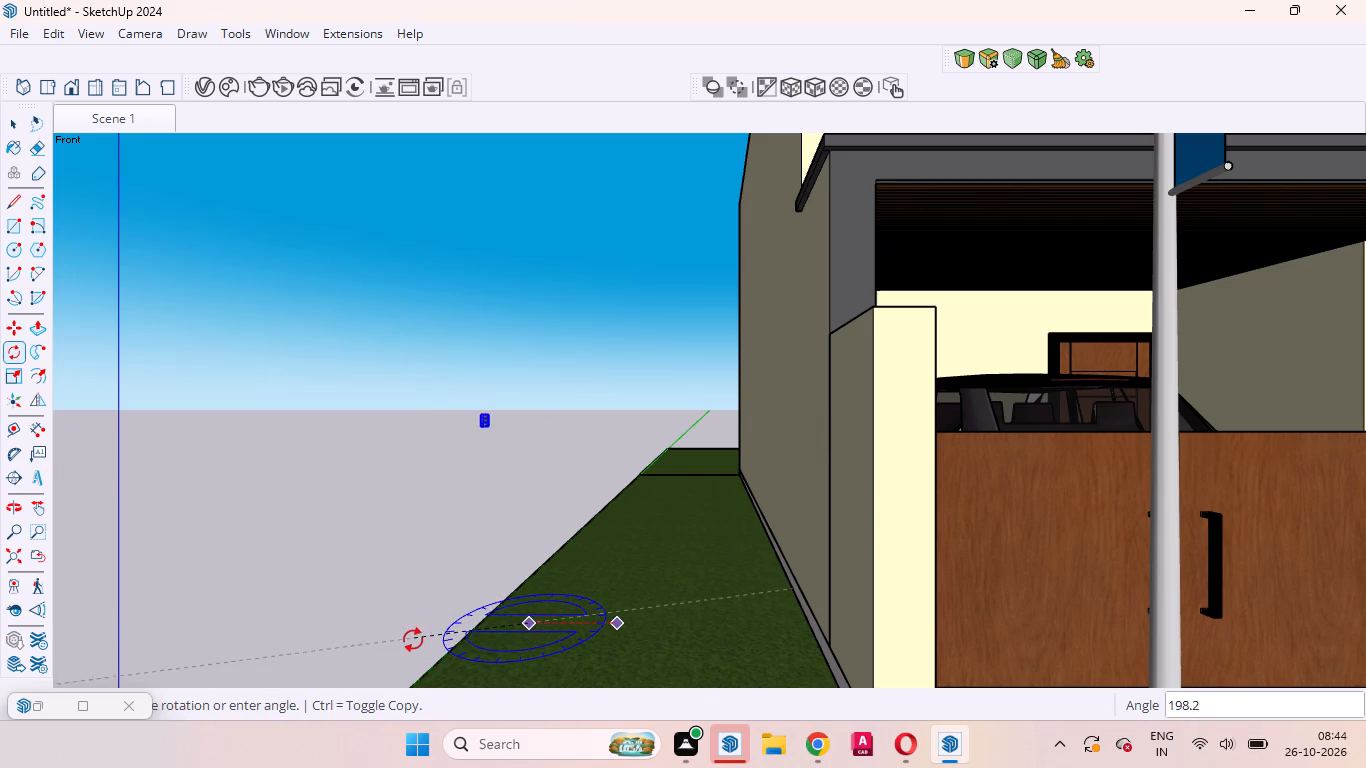
{"action": "type", "text": "90"}
{"action": "key", "text": "Return"}
{"action": "key", "text": "space"}
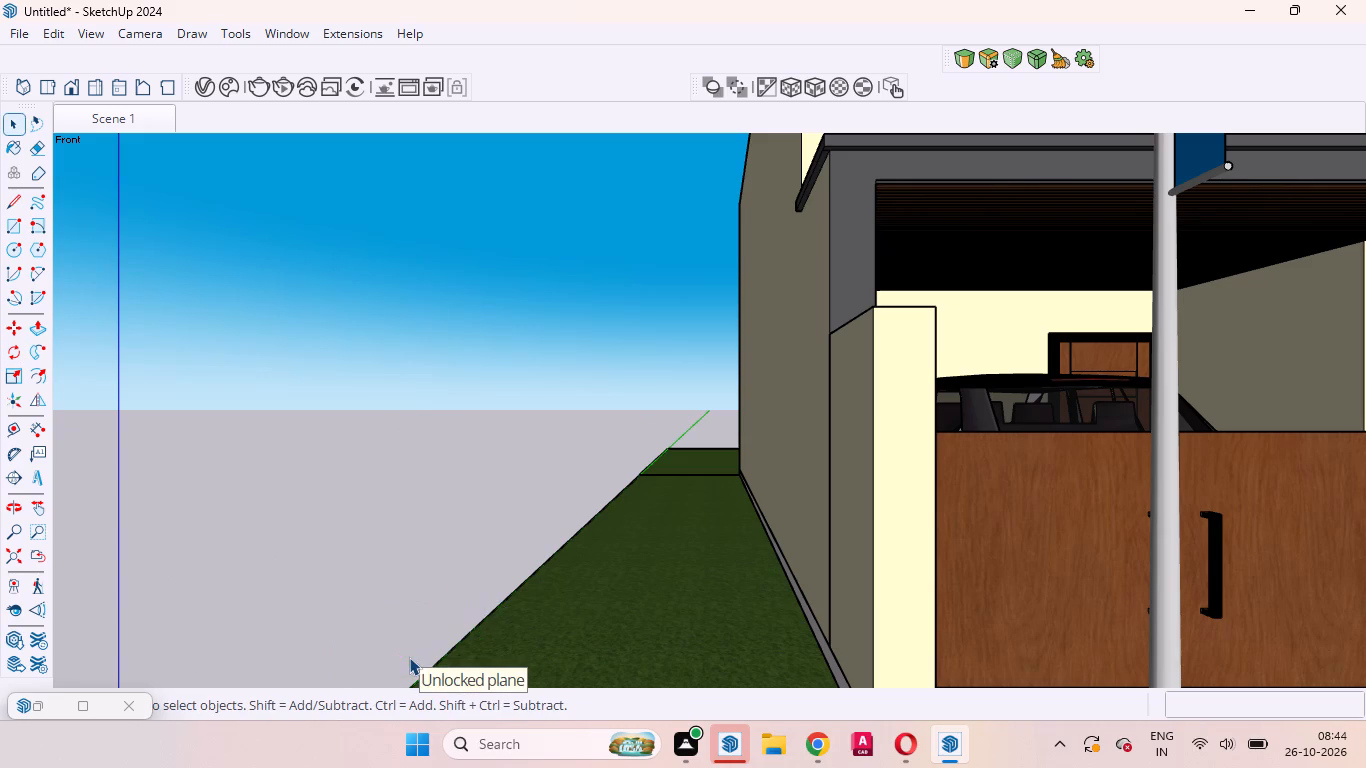
Look around the row of houses for the rotated wall light, finishing on the saved Scene 1 front view.
{"action": "scroll", "coordinate": [555, 542], "scroll_direction": "down", "scroll_amount": 14}
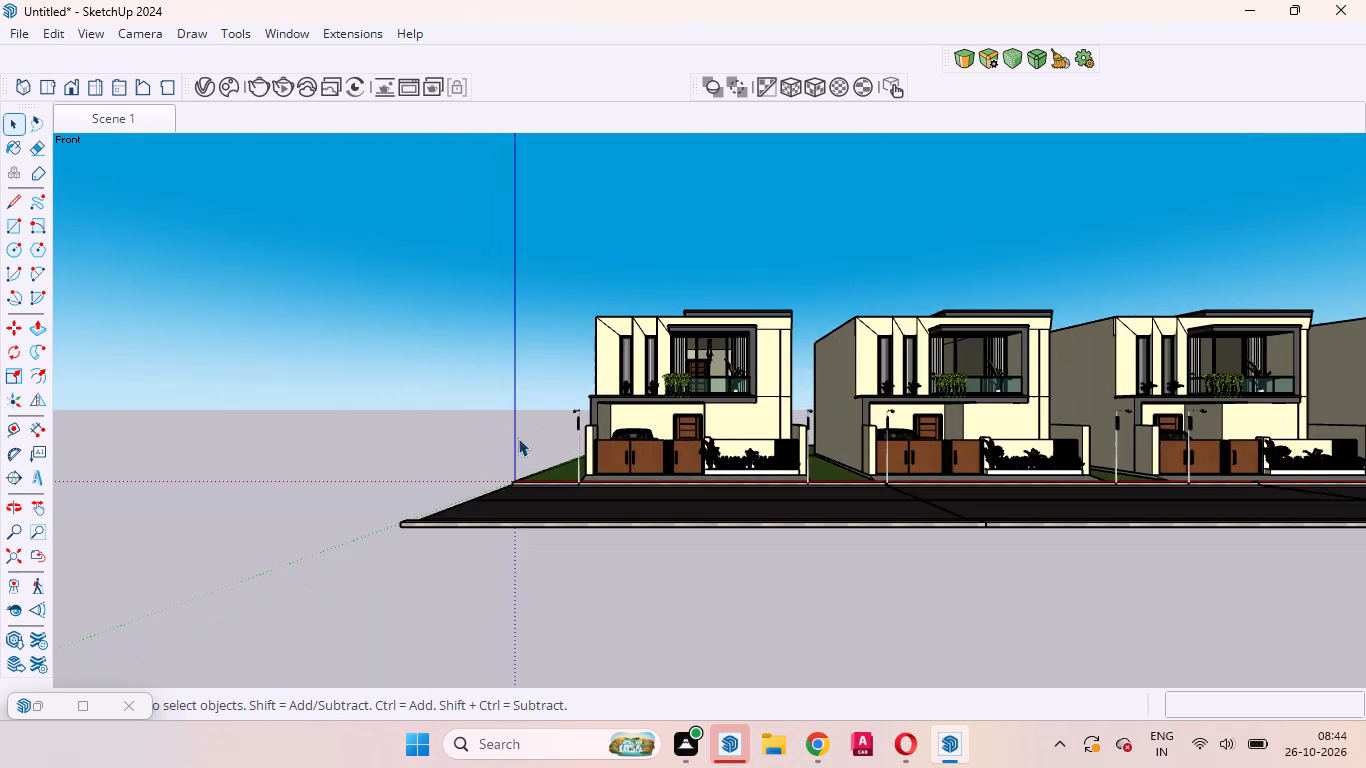
{"action": "scroll", "coordinate": [417, 467], "scroll_direction": "up", "scroll_amount": 8}
{"action": "scroll", "coordinate": [503, 444], "scroll_direction": "down", "scroll_amount": 9}
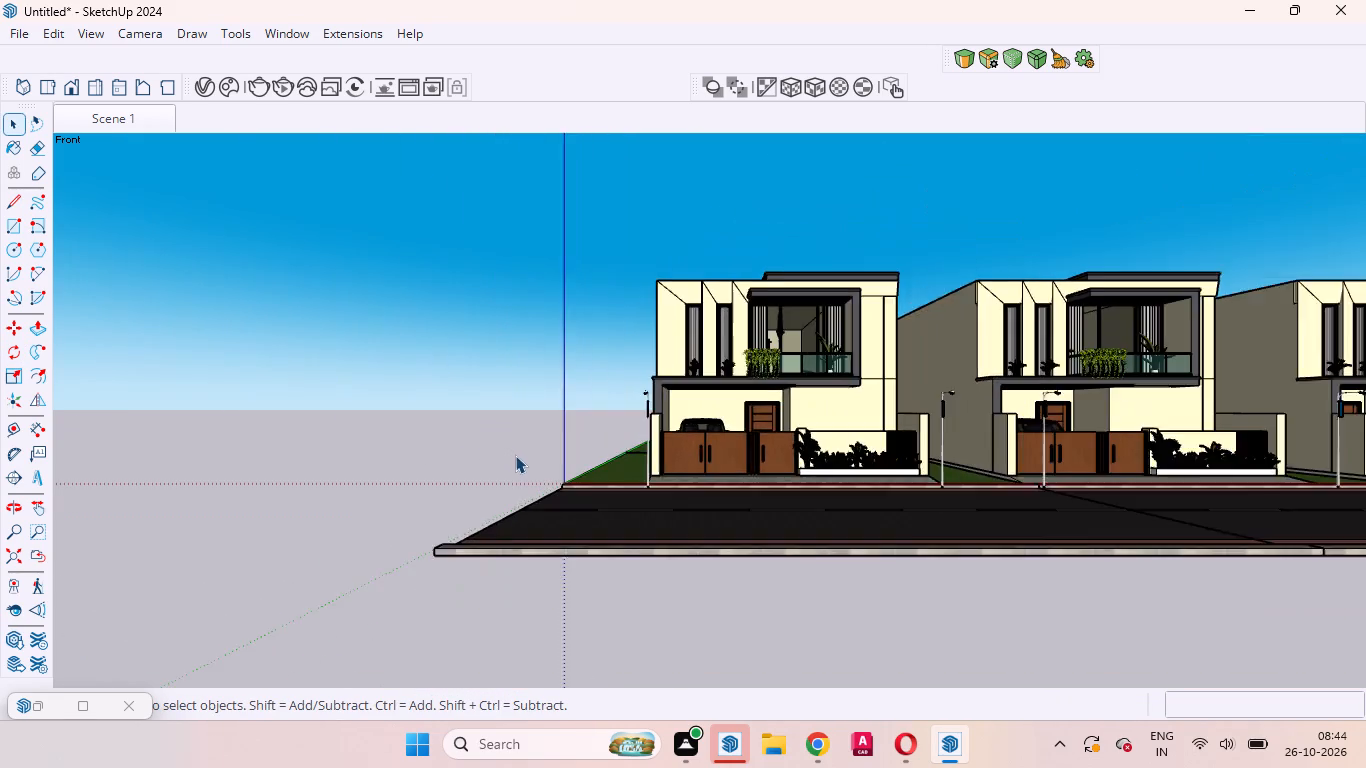
{"action": "scroll", "coordinate": [519, 455], "scroll_direction": "down", "scroll_amount": 4}
{"action": "middle_click_drag", "start_coordinate": [513, 483], "coordinate": [708, 574]}
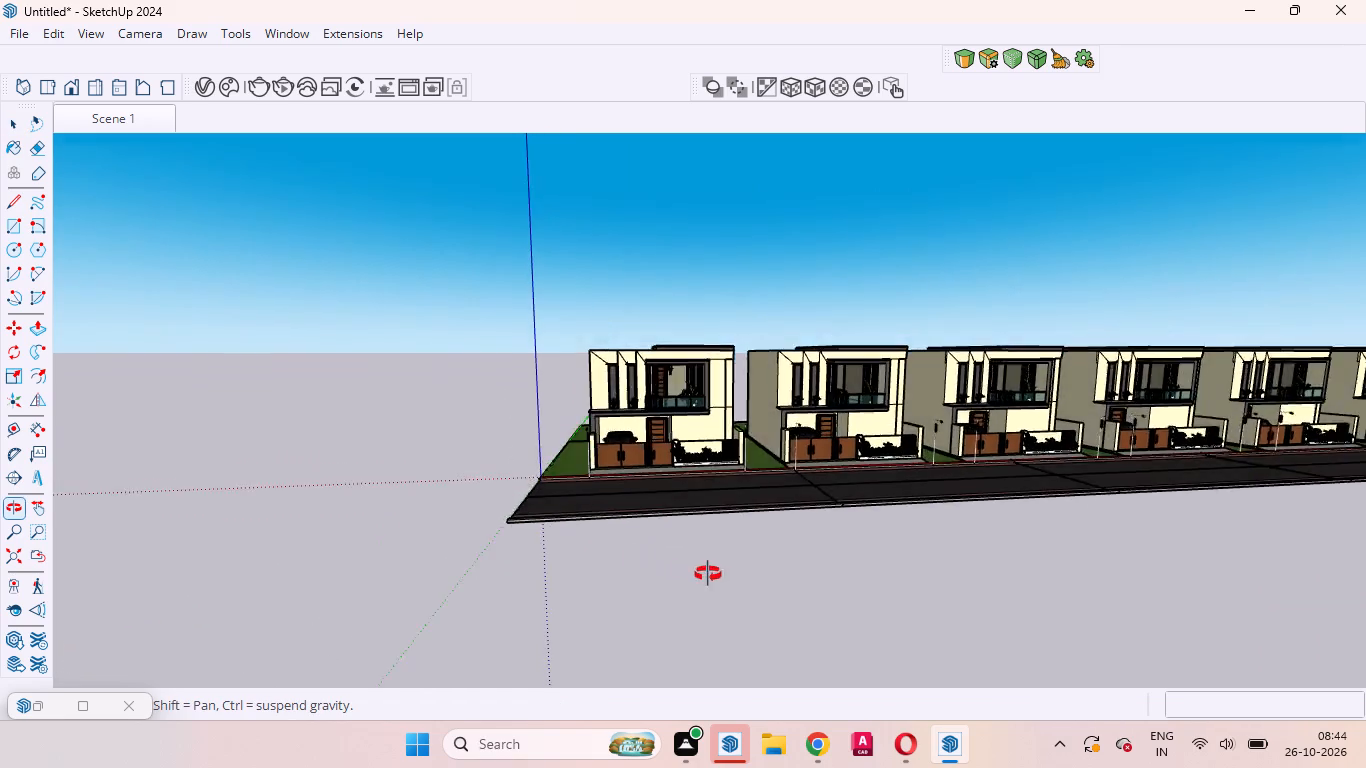
{"action": "middle_click_drag", "start_coordinate": [708, 574], "coordinate": [1111, 319]}
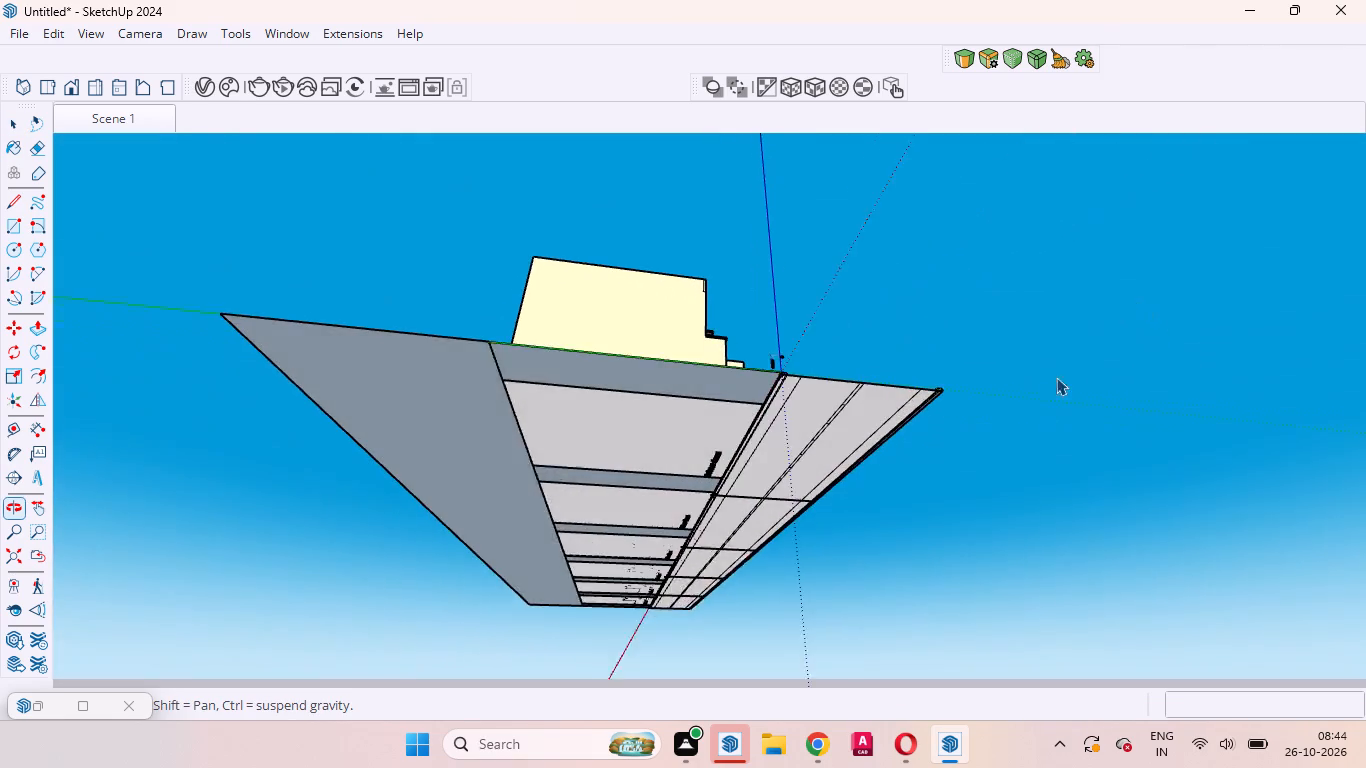
{"action": "middle_click_drag", "start_coordinate": [1019, 536], "coordinate": [628, 713]}
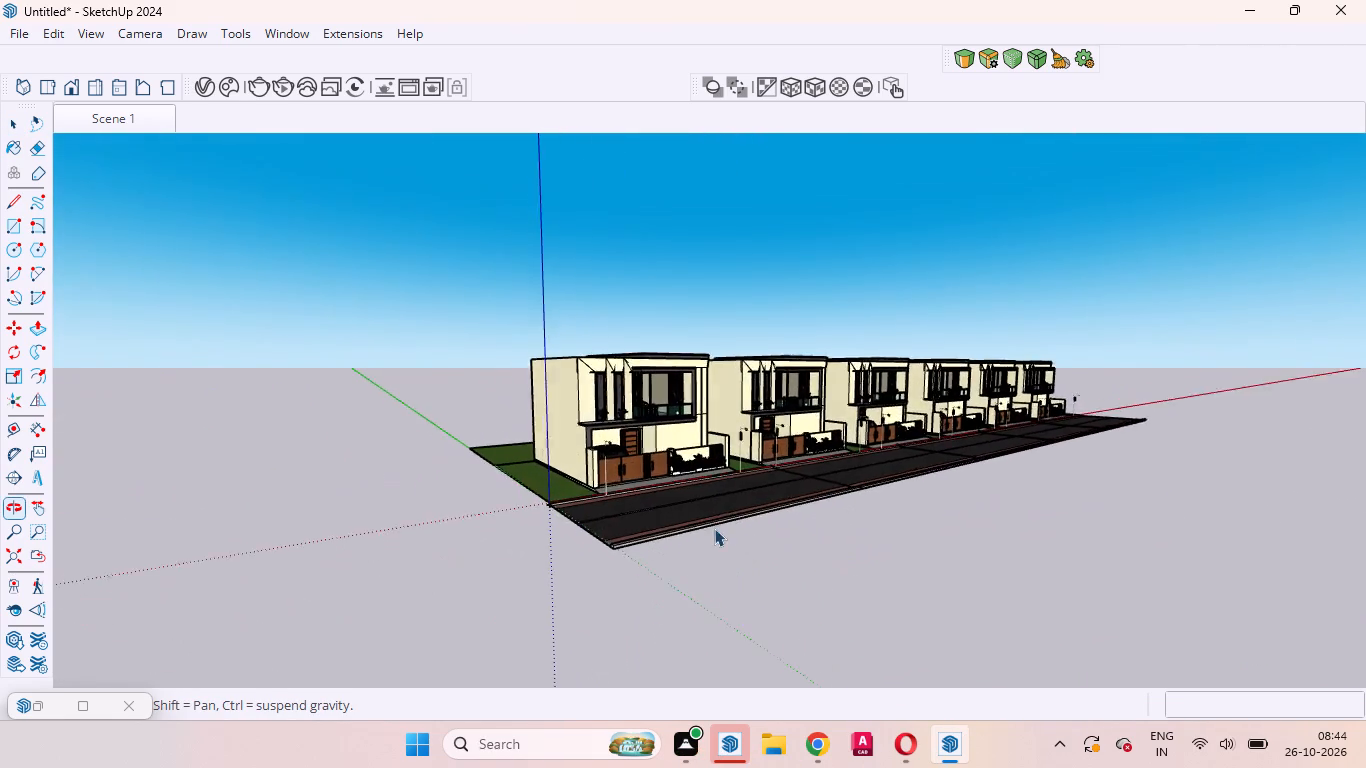
{"action": "scroll", "coordinate": [846, 372], "scroll_direction": "up", "scroll_amount": 3}
{"action": "middle_click_drag", "start_coordinate": [810, 464], "coordinate": [690, 484]}
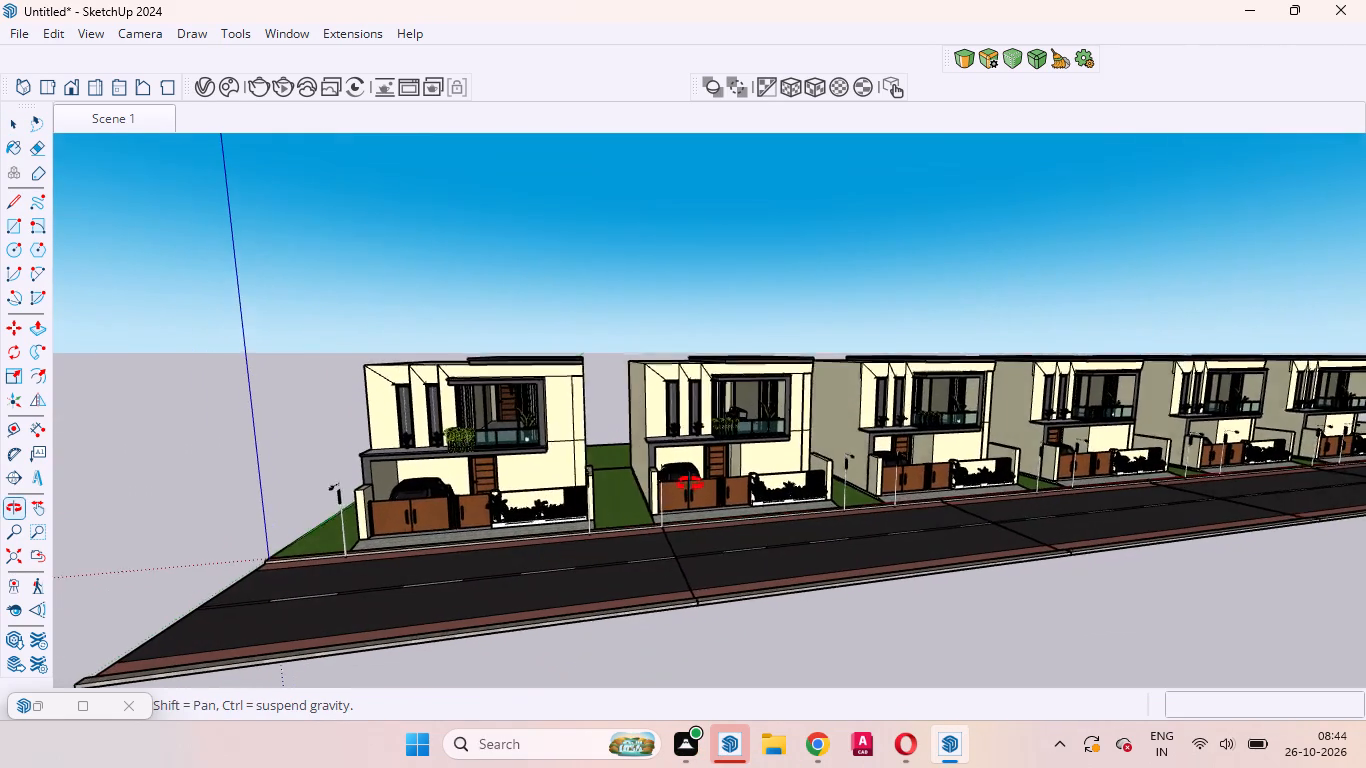
{"action": "middle_click_drag", "start_coordinate": [690, 484], "coordinate": [691, 484]}
{"action": "left_click", "coordinate": [141, 116]}
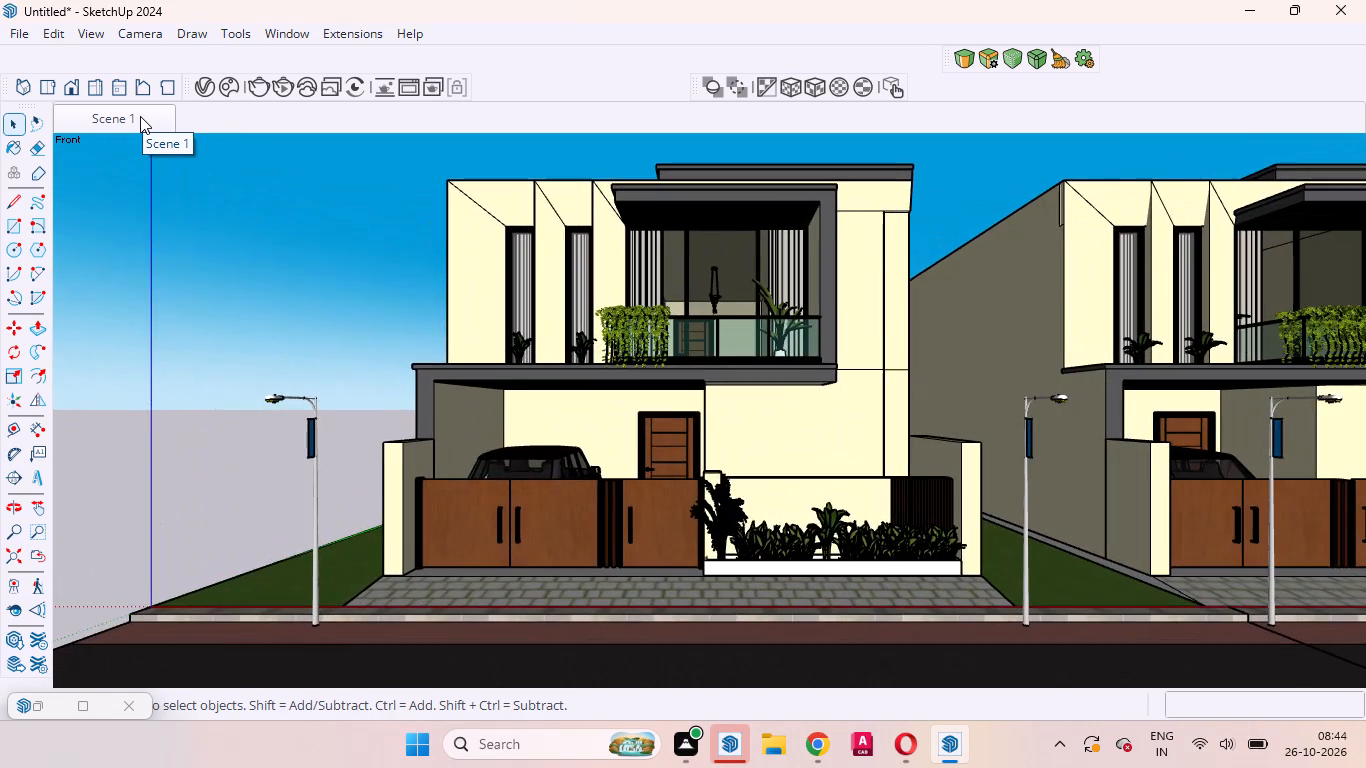
Reopen the 3D Warehouse at the "wall lights" model results.
{"action": "left_click", "coordinate": [283, 22]}
{"action": "left_click", "coordinate": [283, 37]}
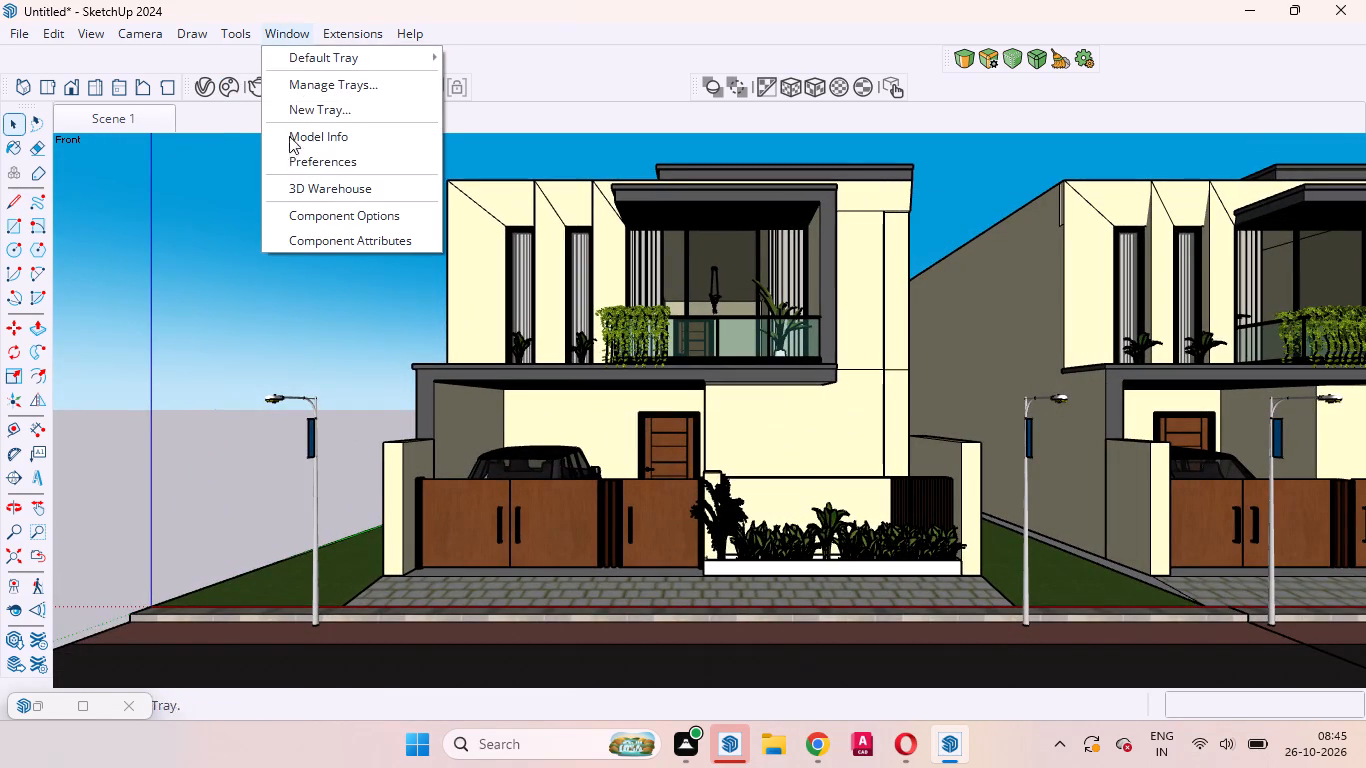
{"action": "left_click", "coordinate": [307, 175]}
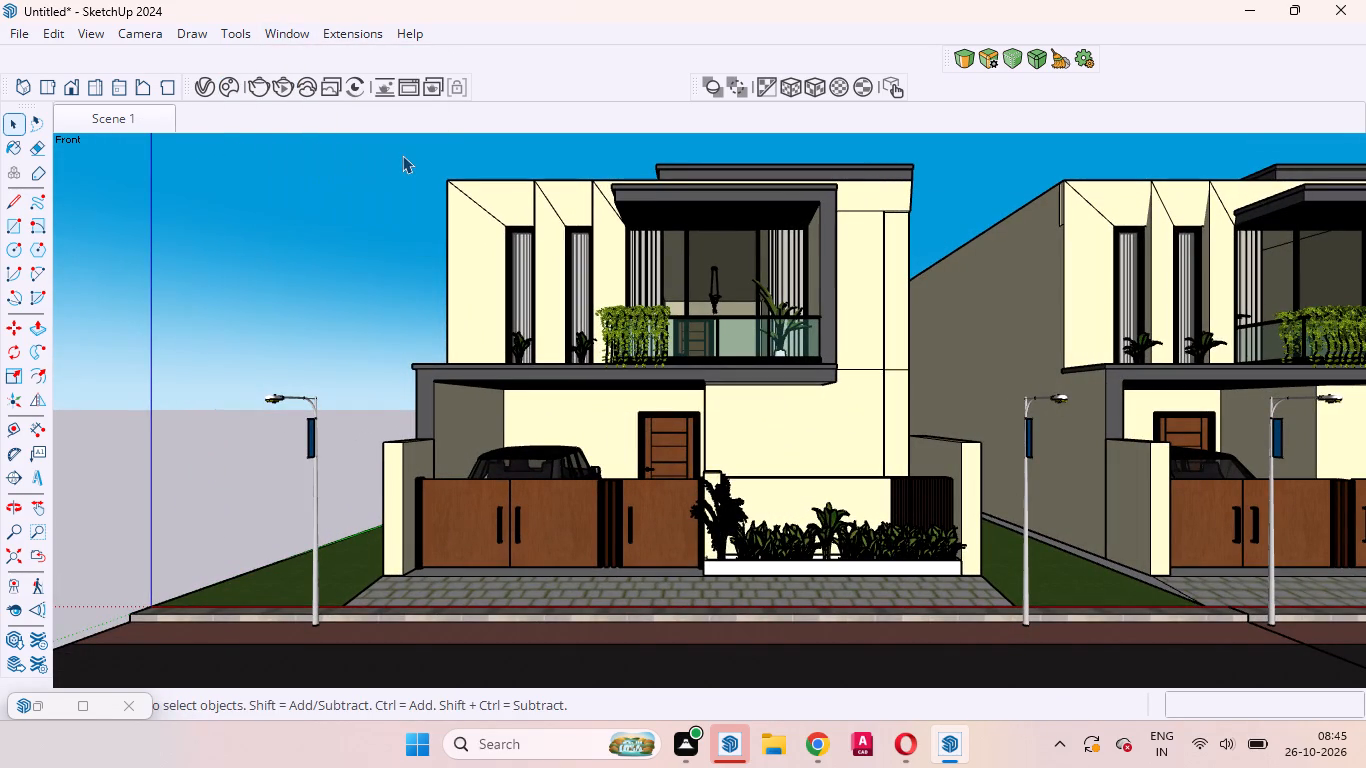
{"action": "left_click", "coordinate": [281, 36]}
{"action": "left_click", "coordinate": [315, 184]}
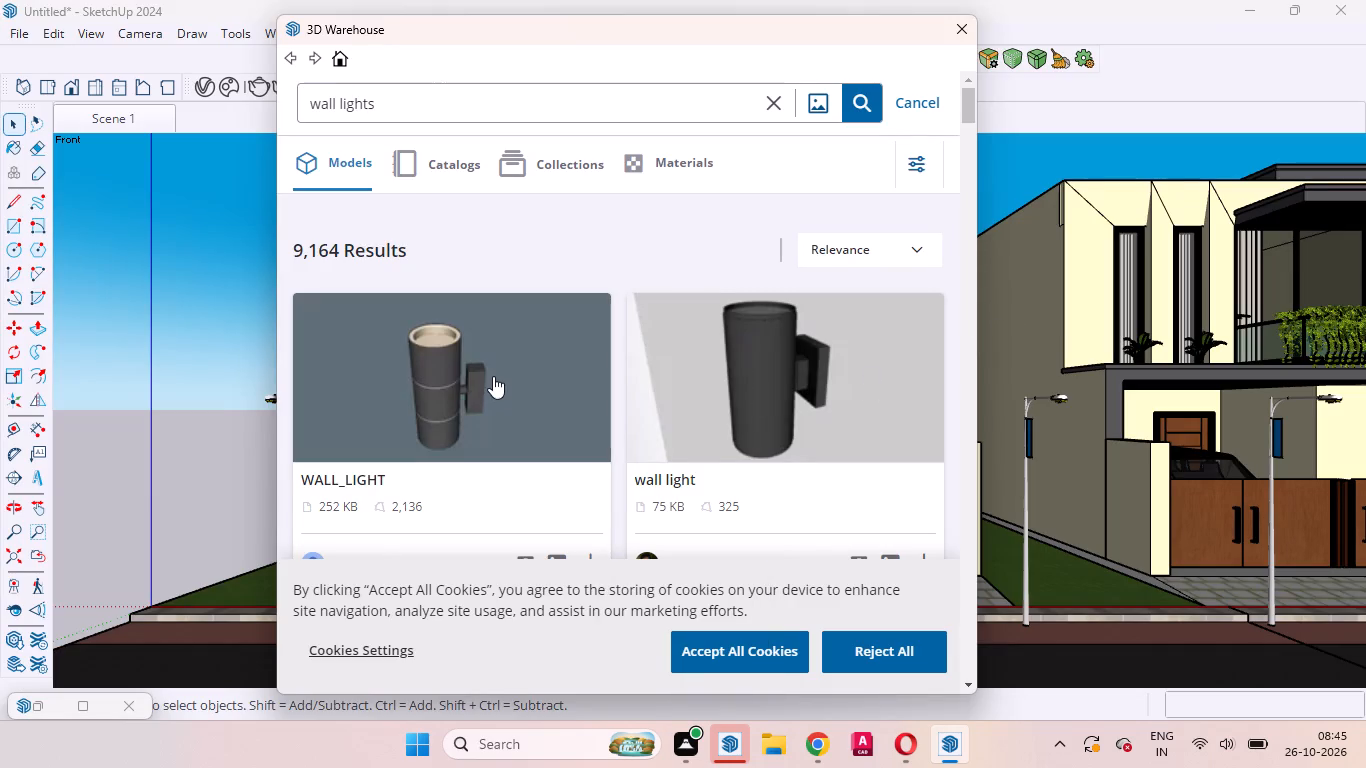
Load the cylindrical WALL_LIGHT model (252 KB) again and place it on the first house's upper front wall, on the outer side of the narrow windows.
{"action": "scroll", "coordinate": [493, 376], "scroll_direction": "down", "scroll_amount": 1}
{"action": "left_click", "coordinate": [588, 464]}
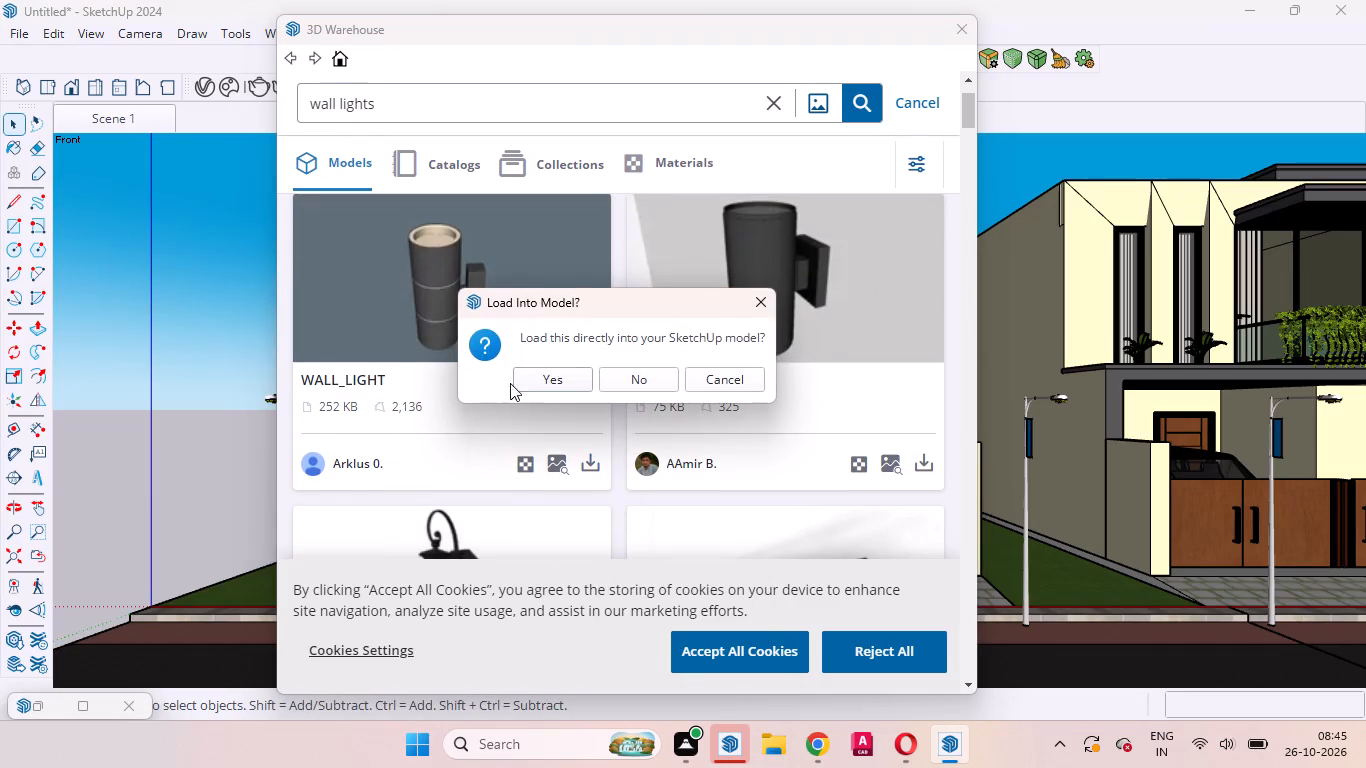
{"action": "left_click", "coordinate": [536, 380]}
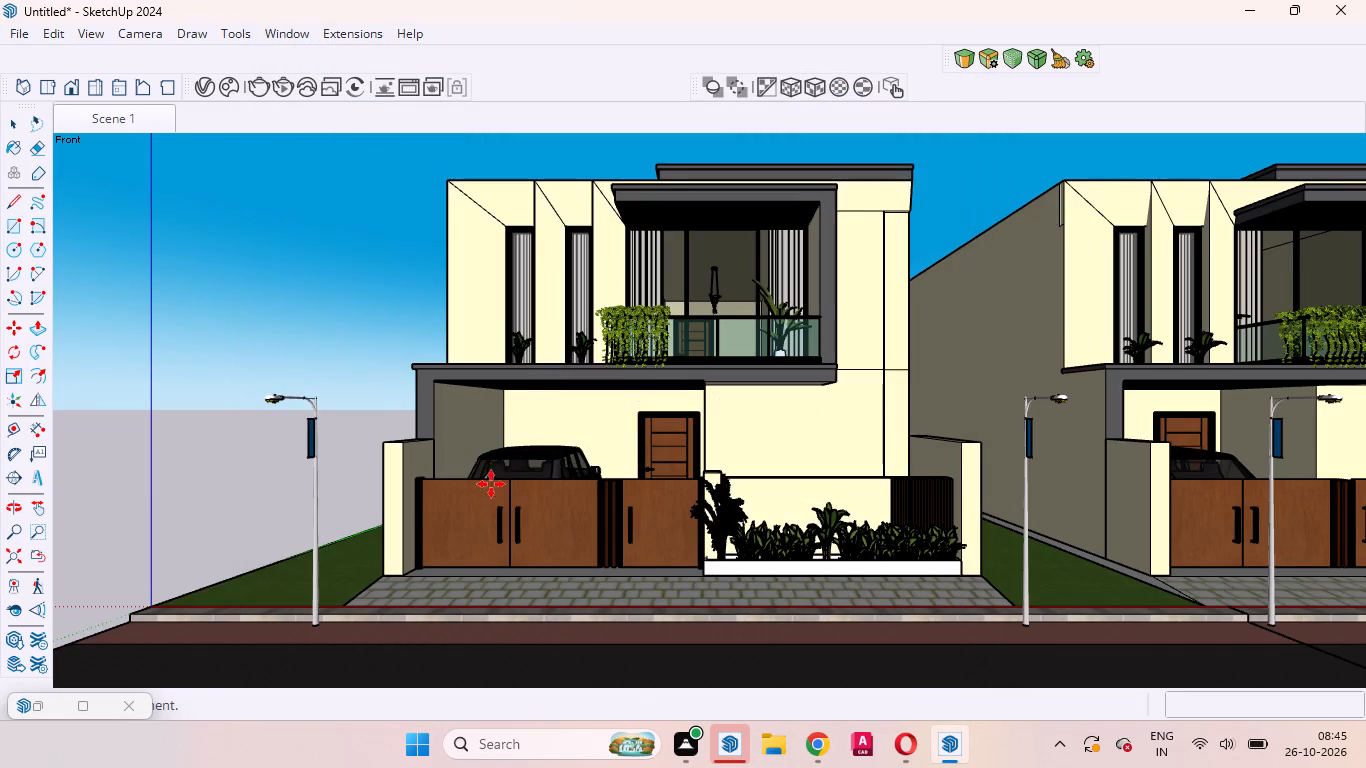
{"action": "scroll", "coordinate": [492, 311], "scroll_direction": "up", "scroll_amount": 10}
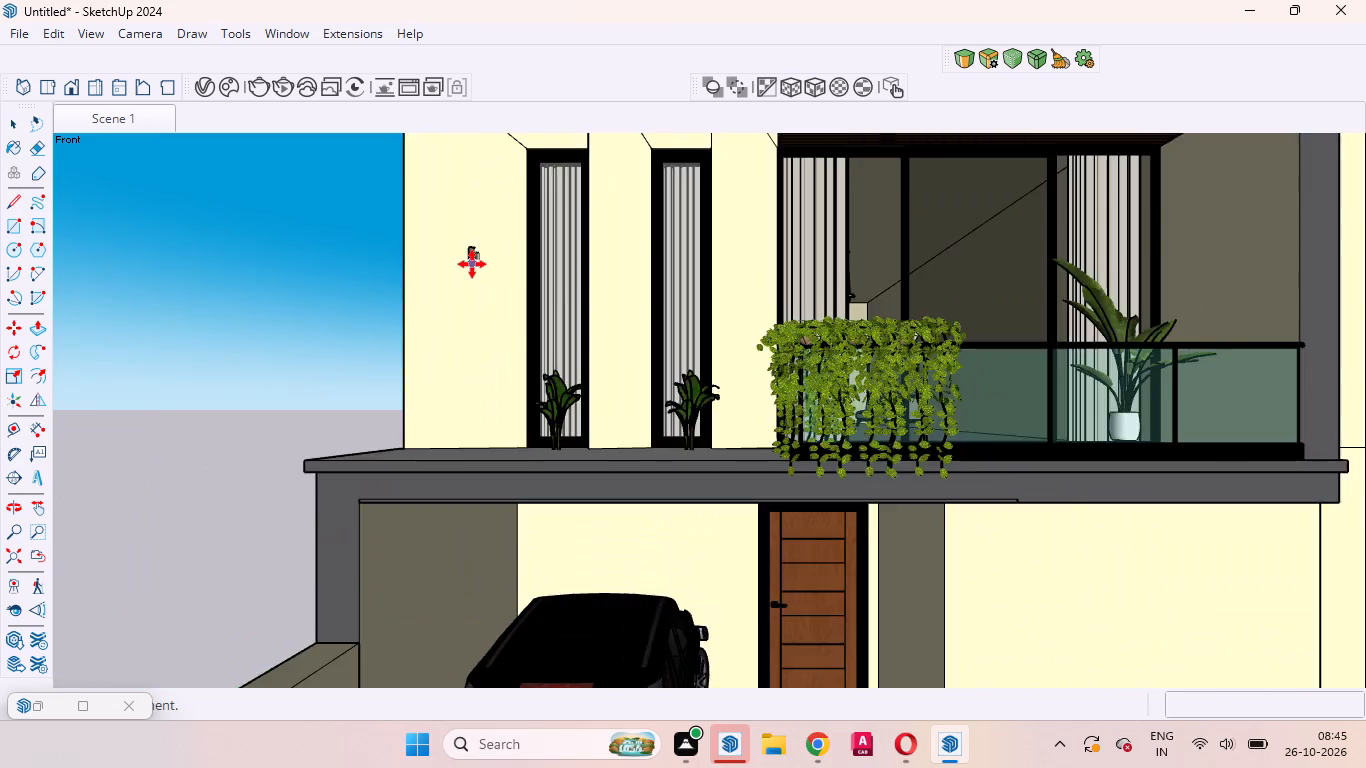
{"action": "scroll", "coordinate": [472, 264], "scroll_direction": "up", "scroll_amount": 10}
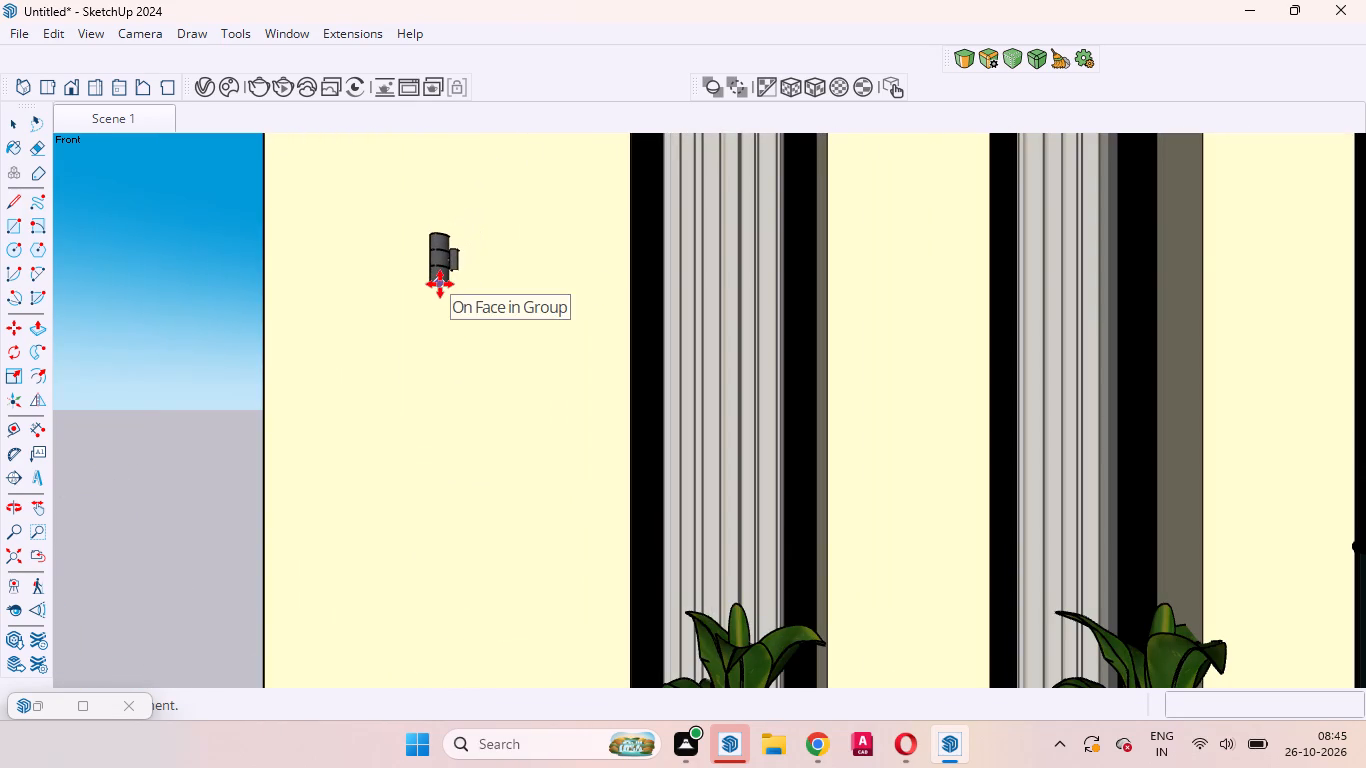
{"action": "left_click", "coordinate": [440, 284]}
Move the new wall light a short distance out from the upper front wall face.
{"action": "scroll", "coordinate": [456, 251], "scroll_direction": "up", "scroll_amount": 8}
{"action": "middle_click_drag", "start_coordinate": [470, 308], "coordinate": [406, 632]}
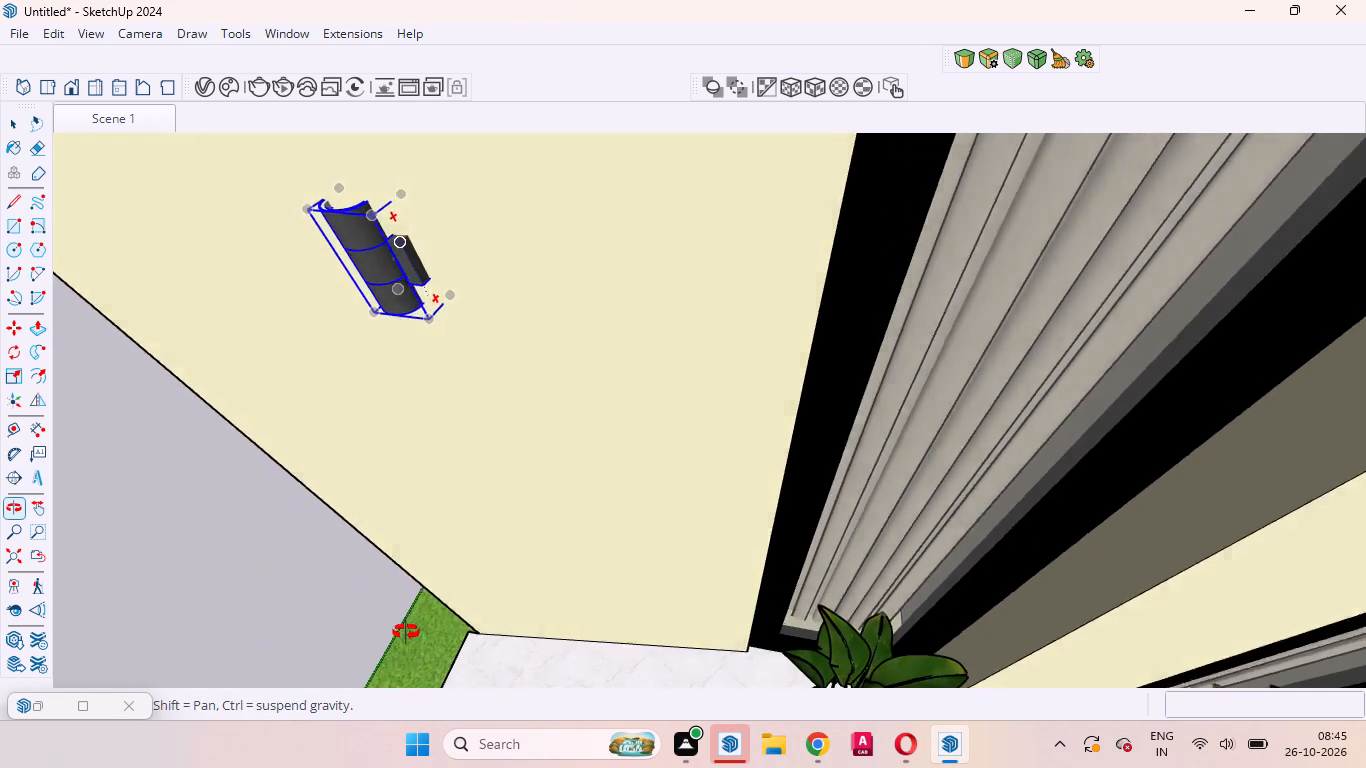
{"action": "middle_click_drag", "start_coordinate": [406, 632], "coordinate": [399, 618]}
{"action": "left_click", "coordinate": [420, 235]}
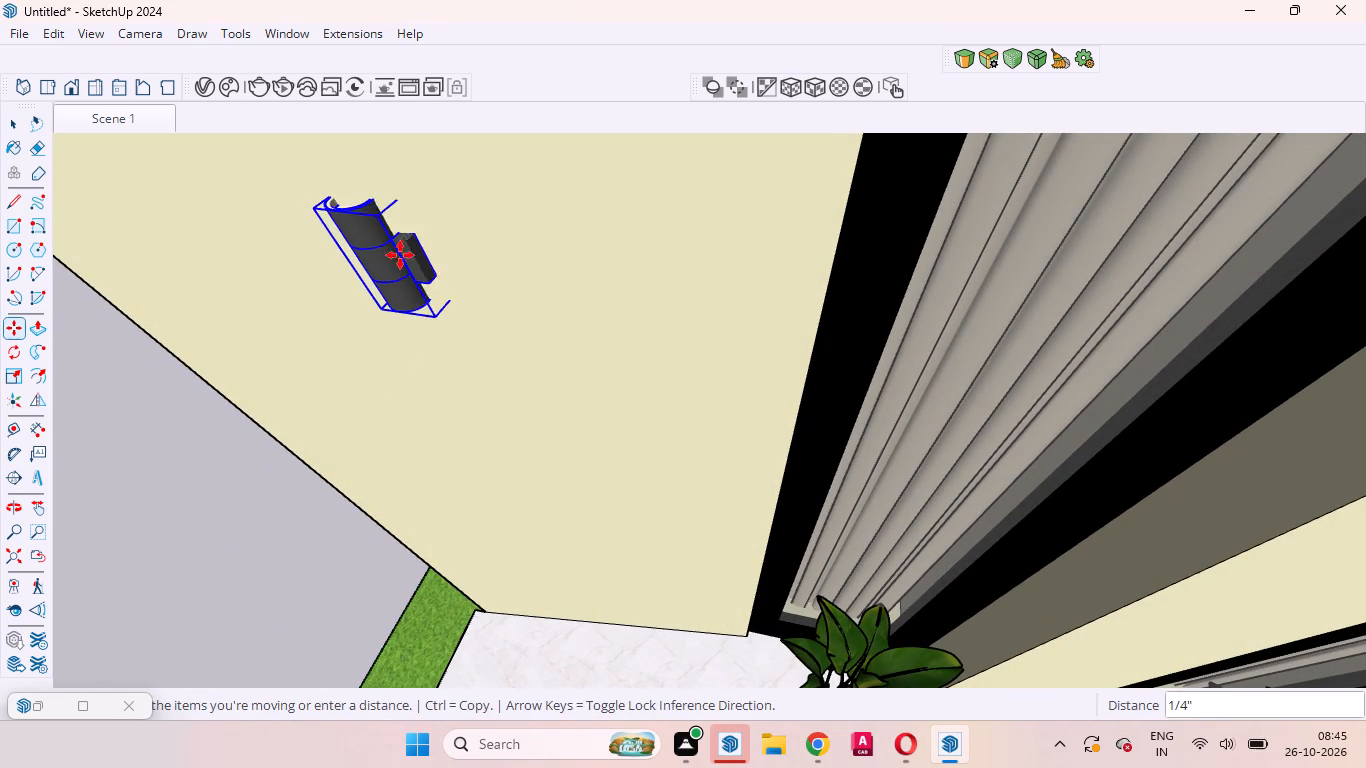
{"action": "left_click", "coordinate": [392, 273]}
Rotate the wall light 90 degrees in the horizontal plane about a point on the ledge floor below the narrow windows.
{"action": "scroll", "coordinate": [499, 269], "scroll_direction": "down", "scroll_amount": 8}
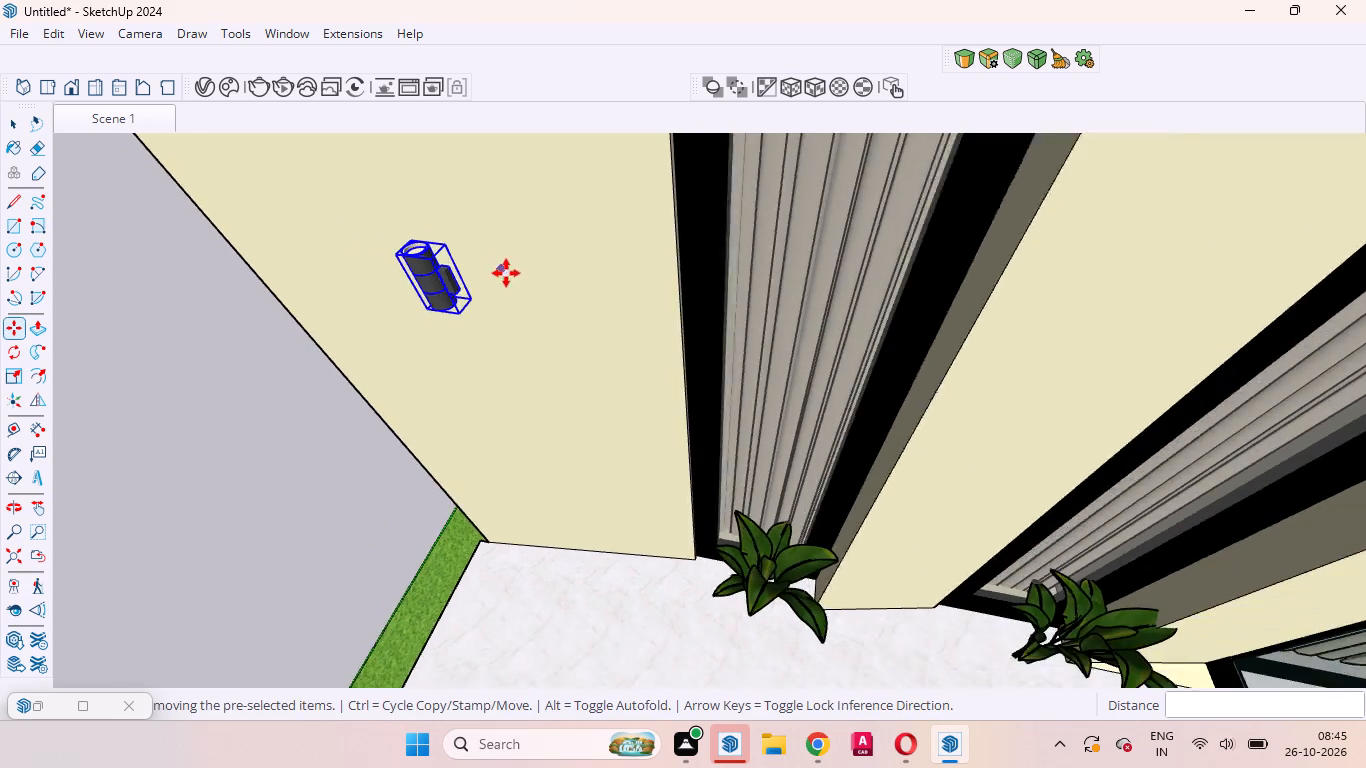
{"action": "scroll", "coordinate": [506, 273], "scroll_direction": "down", "scroll_amount": 4}
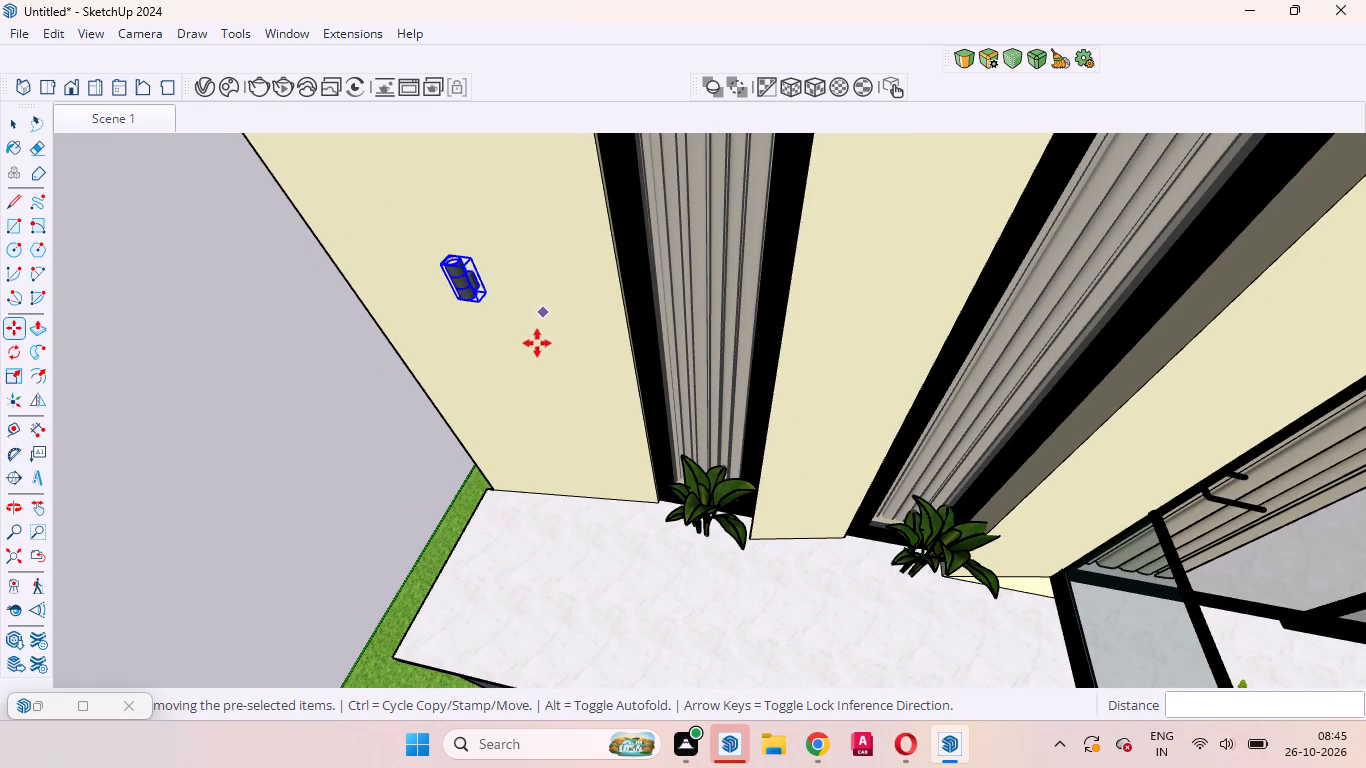
{"action": "key", "text": "q"}
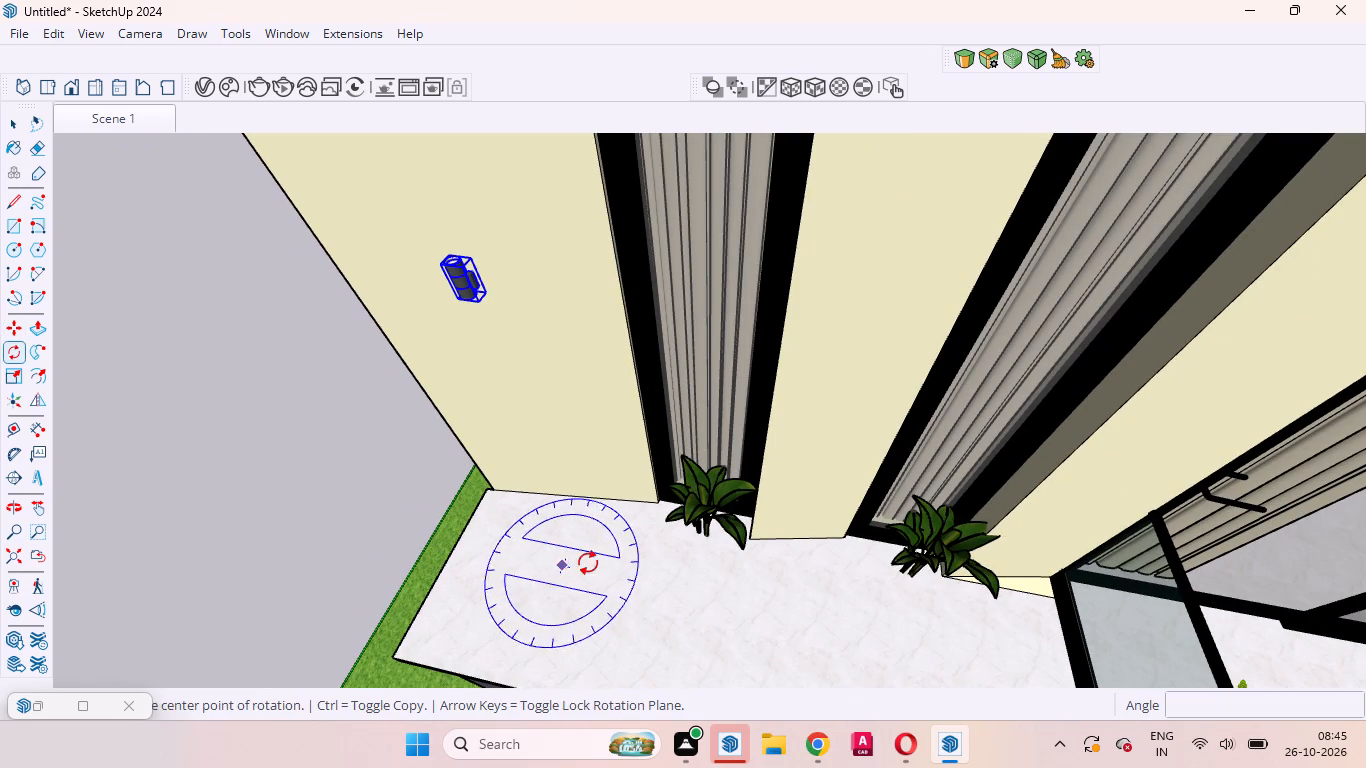
{"action": "left_click", "coordinate": [548, 567]}
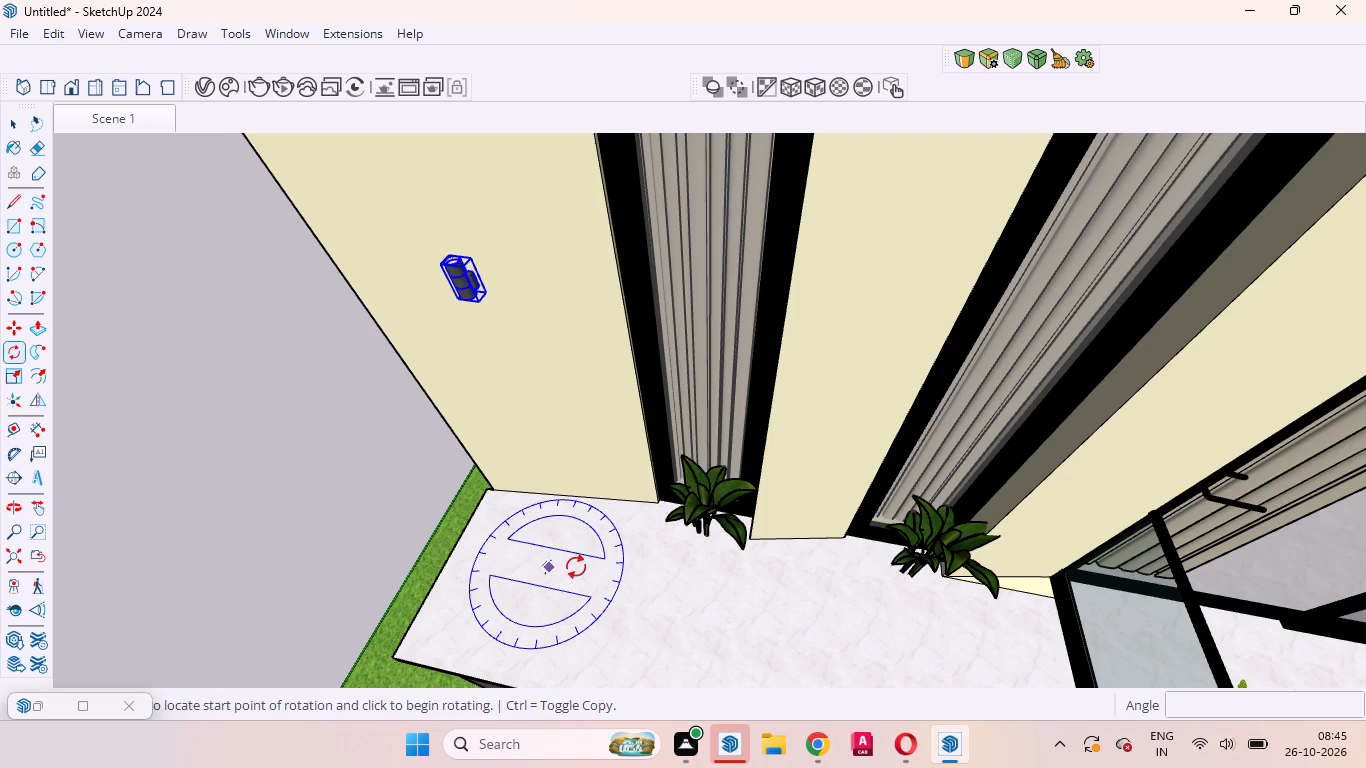
{"action": "left_click", "coordinate": [664, 592]}
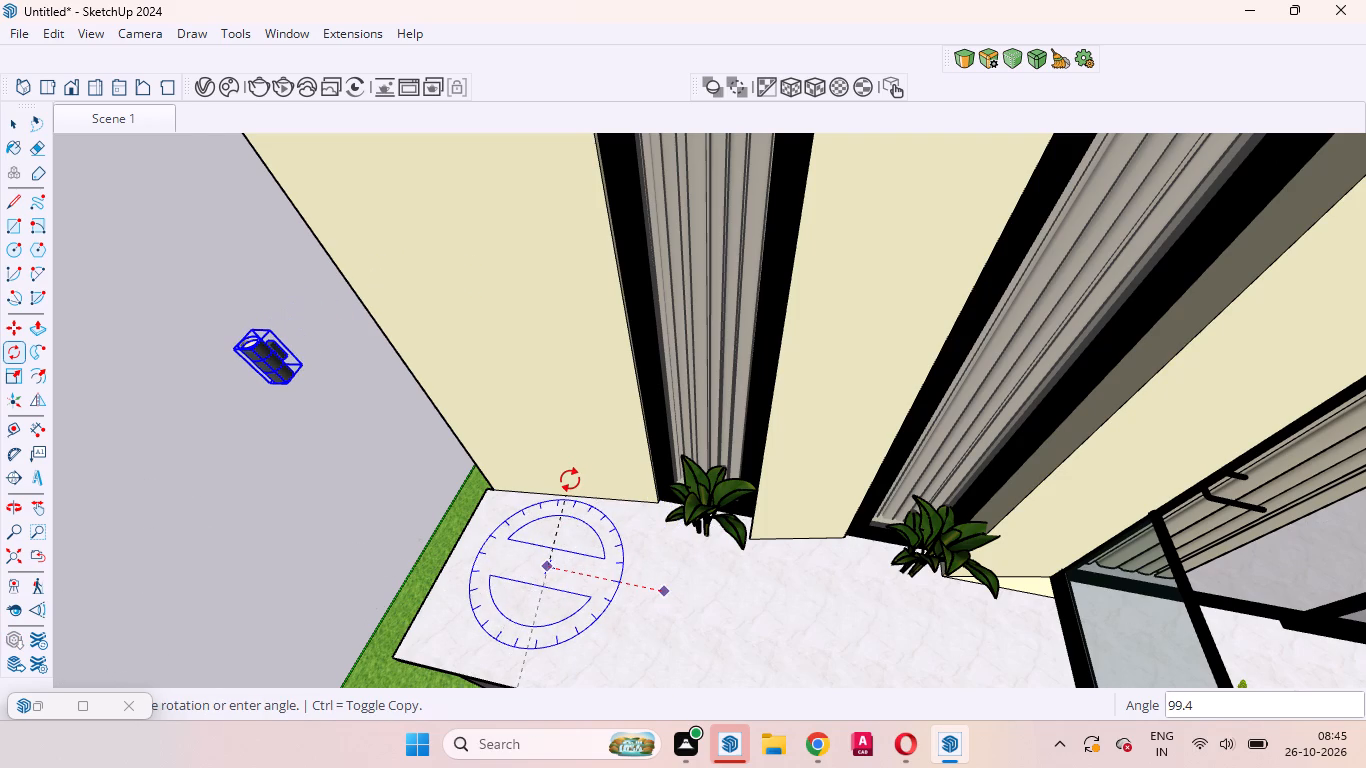
{"action": "key", "text": "9"}
{"action": "key", "text": "0"}
{"action": "key", "text": "Return"}
{"action": "key", "text": "space"}
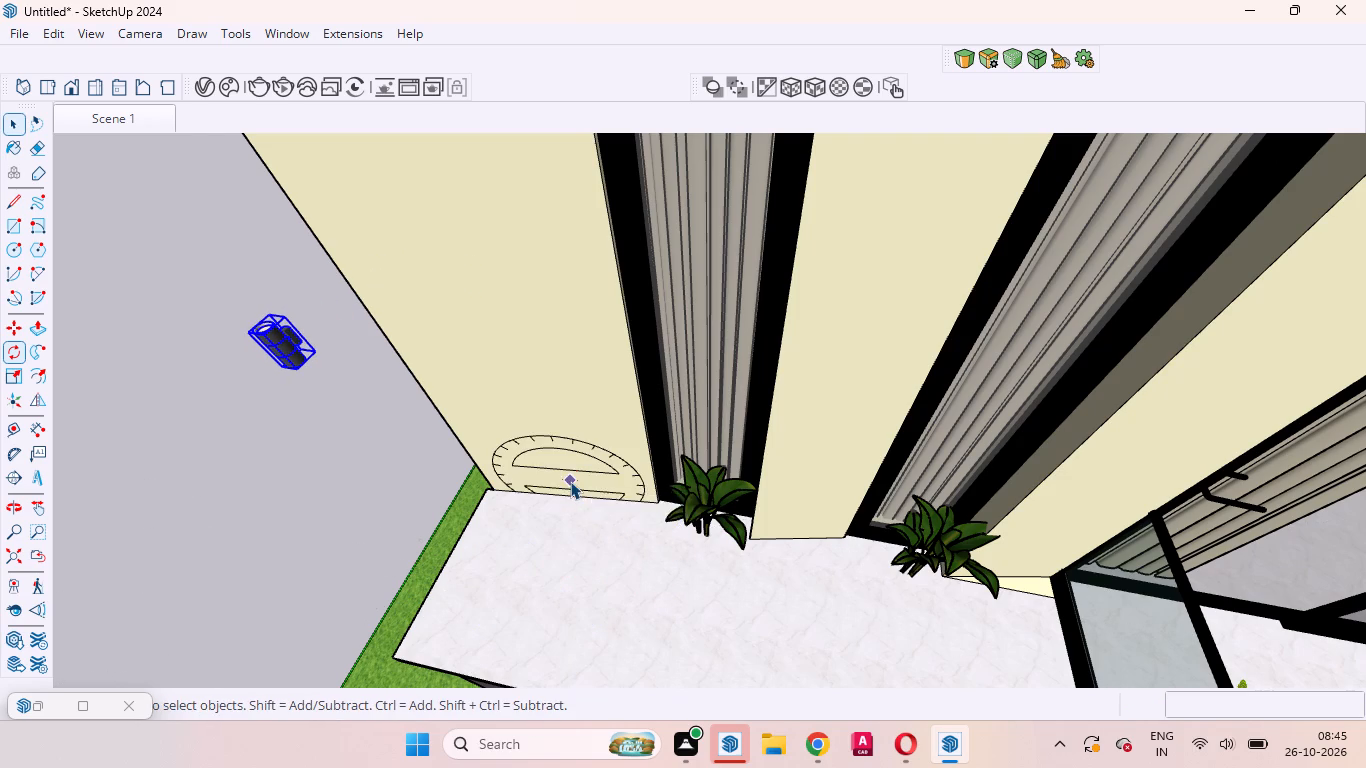
Move the rotated wall light by its back corner down to the front edge of the lawn-side boundary pillar beside the first house's wooden gate.
{"action": "scroll", "coordinate": [610, 514], "scroll_direction": "down", "scroll_amount": 11}
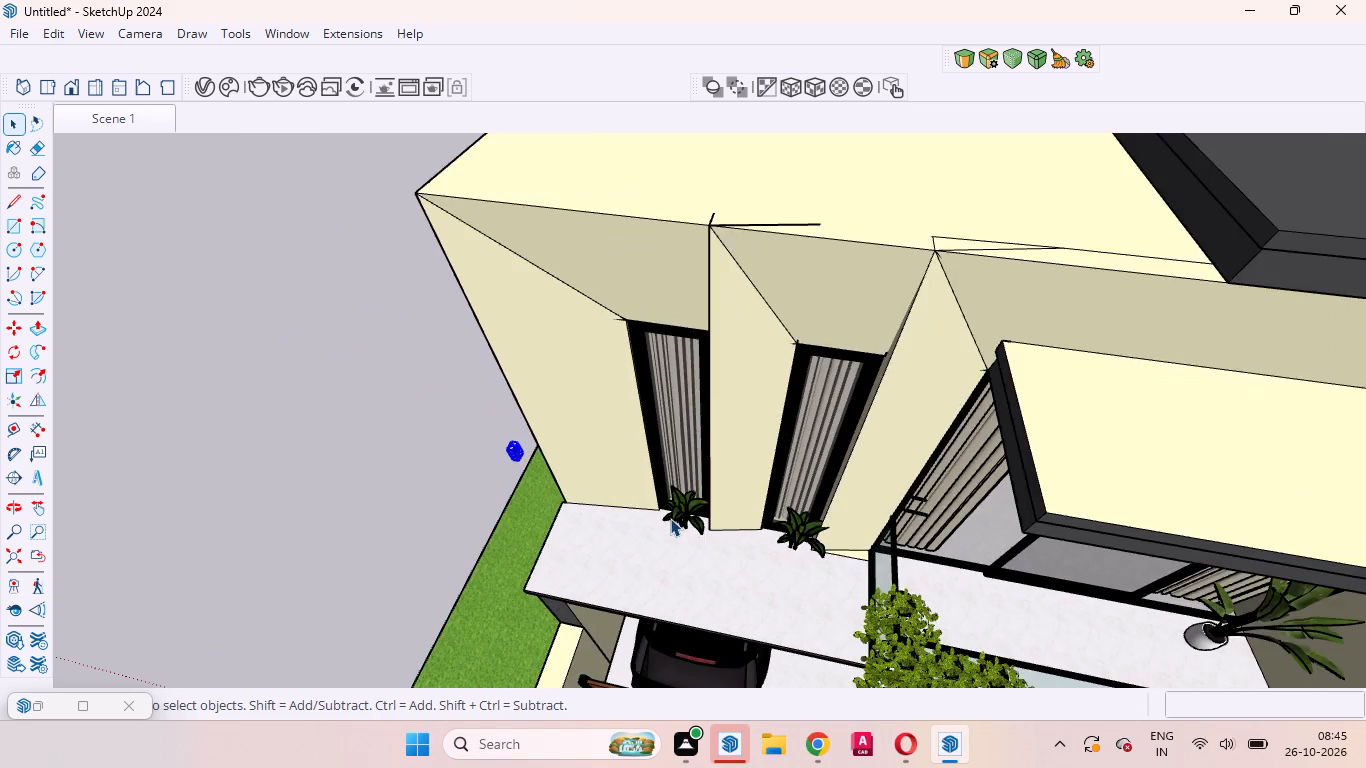
{"action": "scroll", "coordinate": [670, 518], "scroll_direction": "down", "scroll_amount": 1}
{"action": "middle_click_drag", "start_coordinate": [636, 591], "coordinate": [670, 430]}
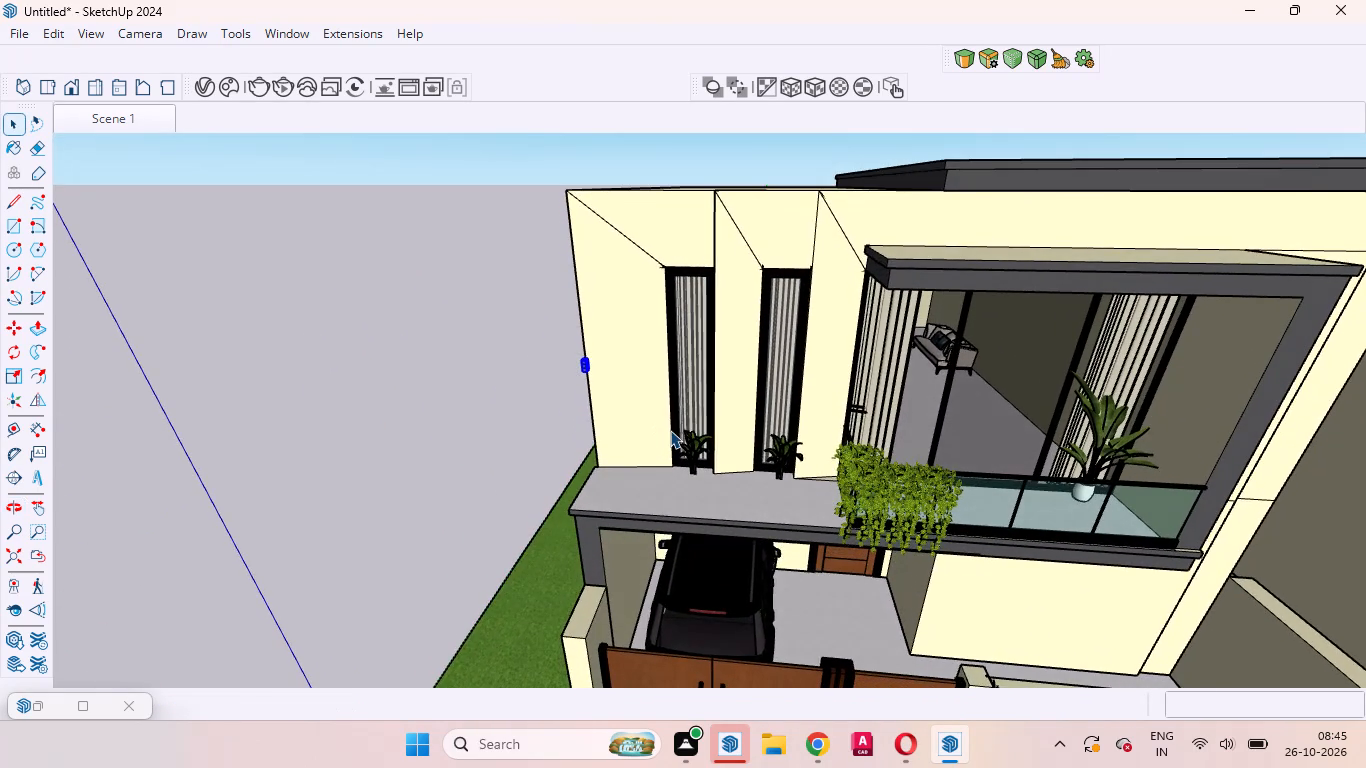
{"action": "scroll", "coordinate": [670, 434], "scroll_direction": "down", "scroll_amount": 3}
{"action": "scroll", "coordinate": [613, 373], "scroll_direction": "up", "scroll_amount": 11}
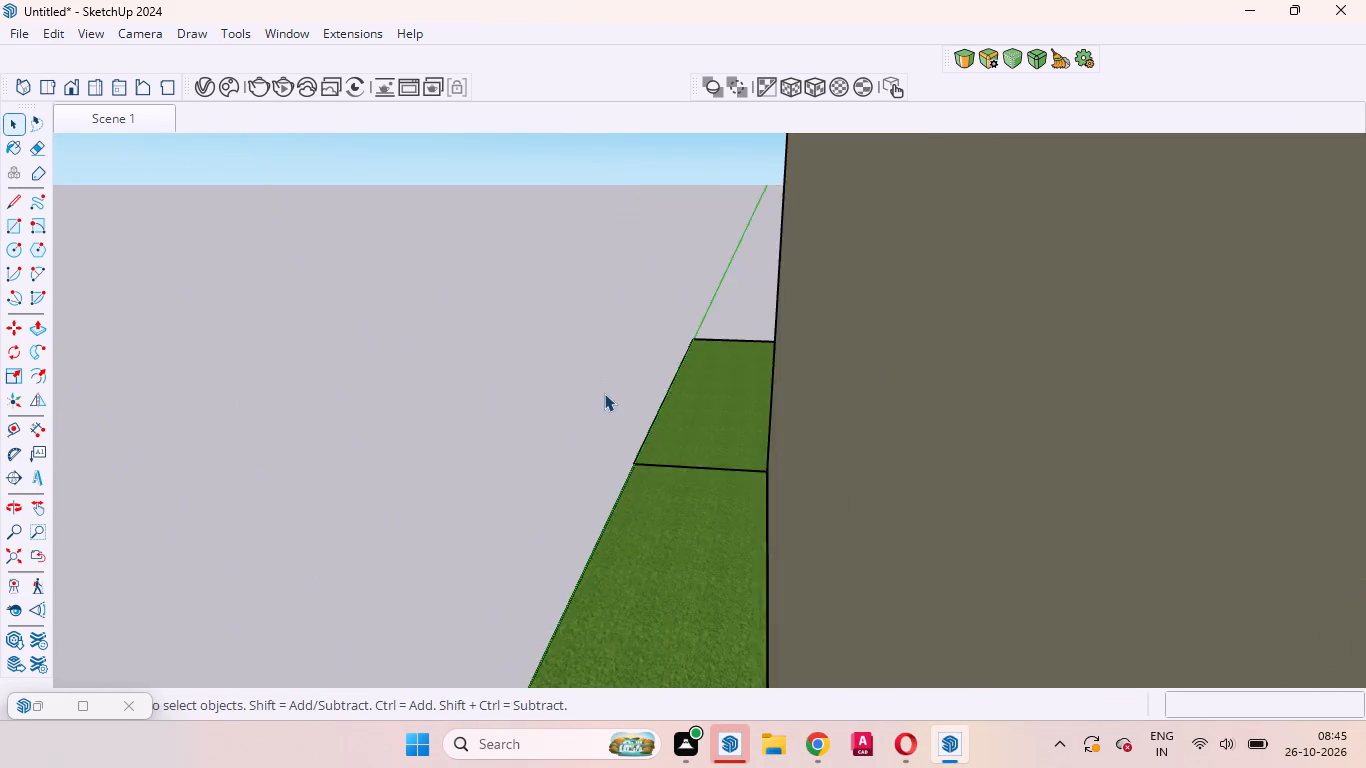
{"action": "scroll", "coordinate": [604, 393], "scroll_direction": "up", "scroll_amount": 1}
{"action": "scroll", "coordinate": [606, 393], "scroll_direction": "down", "scroll_amount": 8}
{"action": "scroll", "coordinate": [621, 384], "scroll_direction": "up", "scroll_amount": 3}
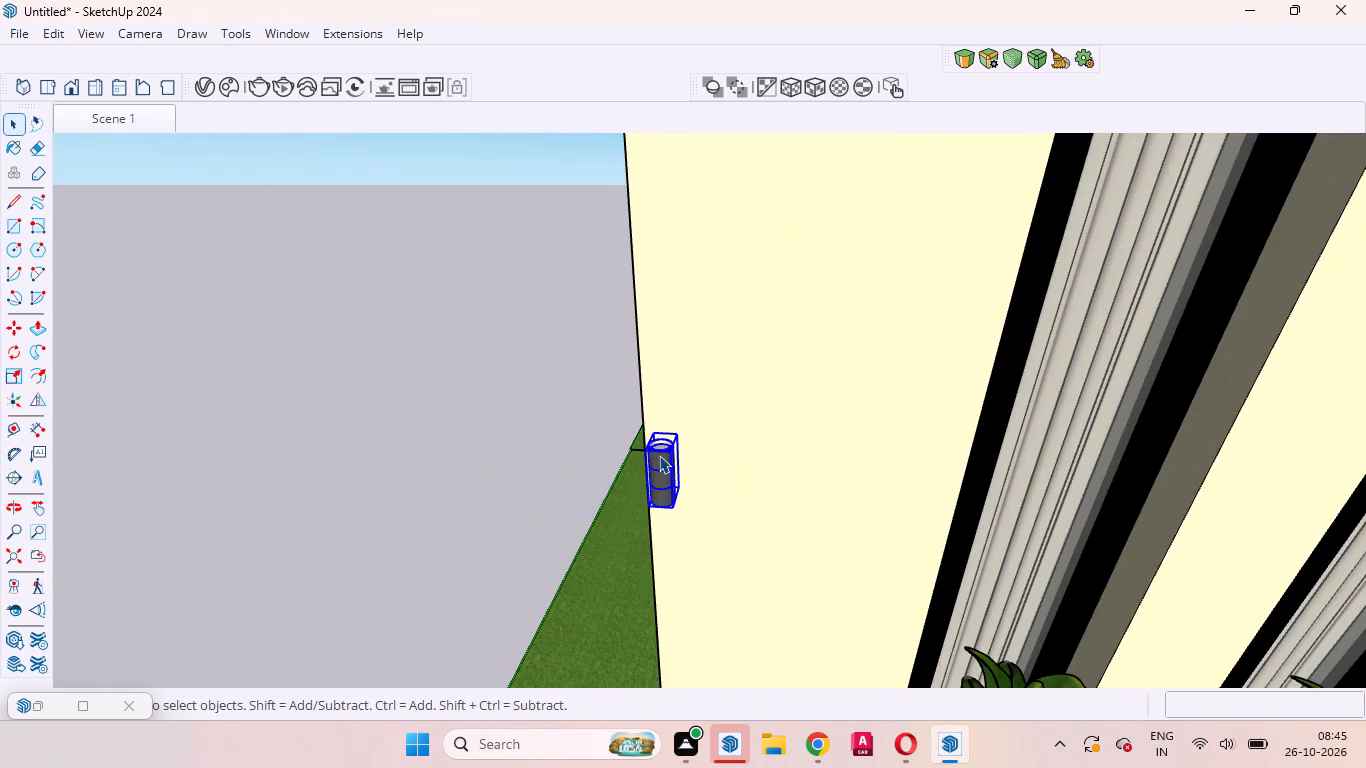
{"action": "scroll", "coordinate": [659, 455], "scroll_direction": "up", "scroll_amount": 6}
{"action": "middle_click_drag", "start_coordinate": [676, 465], "coordinate": [418, 471]}
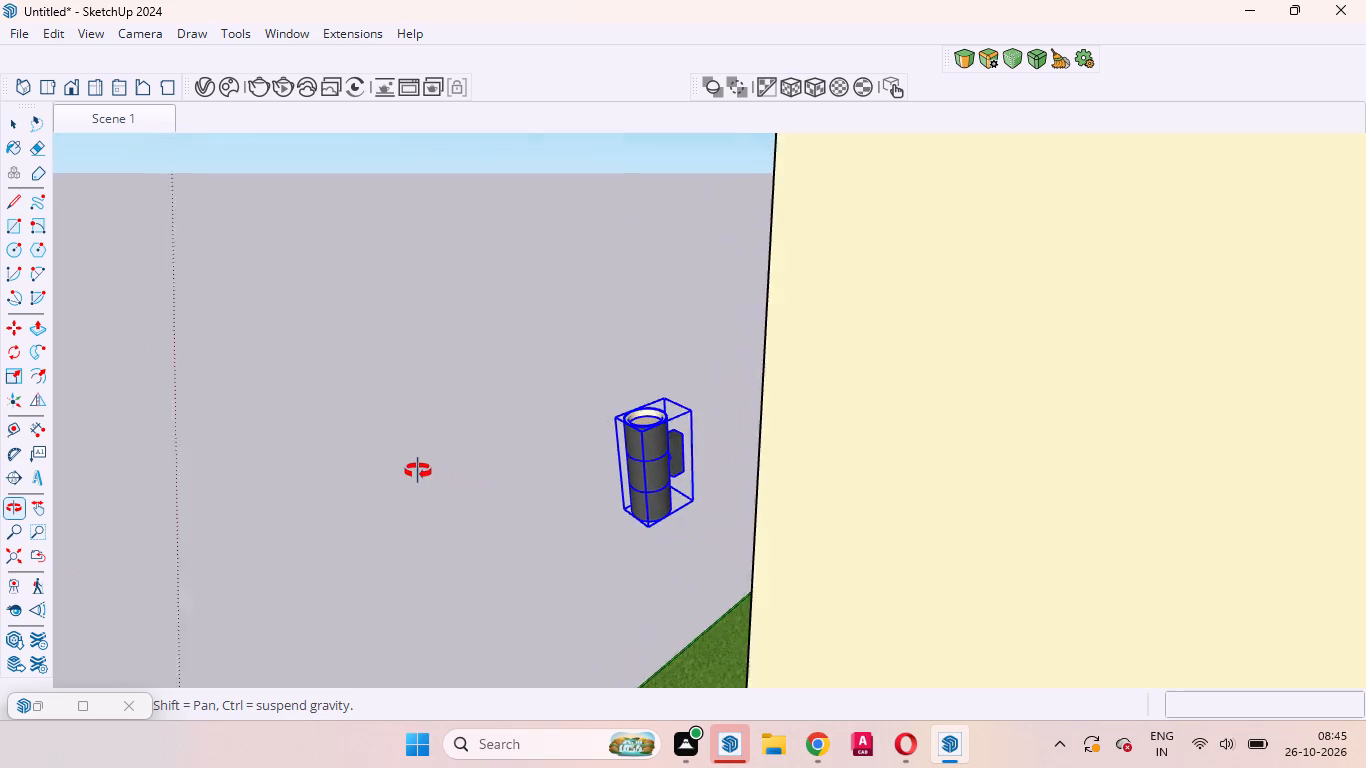
{"action": "middle_click_drag", "start_coordinate": [418, 471], "coordinate": [414, 470]}
{"action": "scroll", "coordinate": [708, 445], "scroll_direction": "up", "scroll_amount": 3}
{"action": "scroll", "coordinate": [711, 462], "scroll_direction": "down", "scroll_amount": 3}
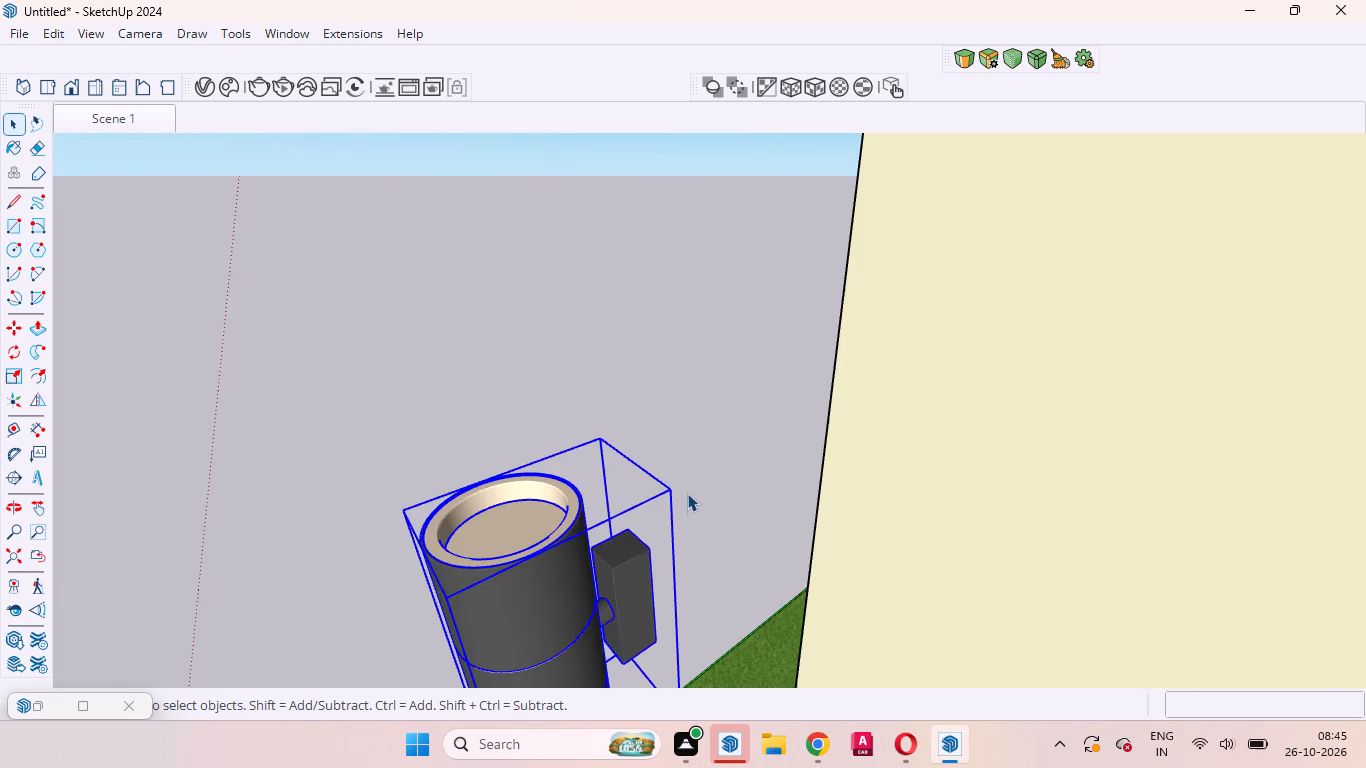
{"action": "scroll", "coordinate": [689, 484], "scroll_direction": "down", "scroll_amount": 1}
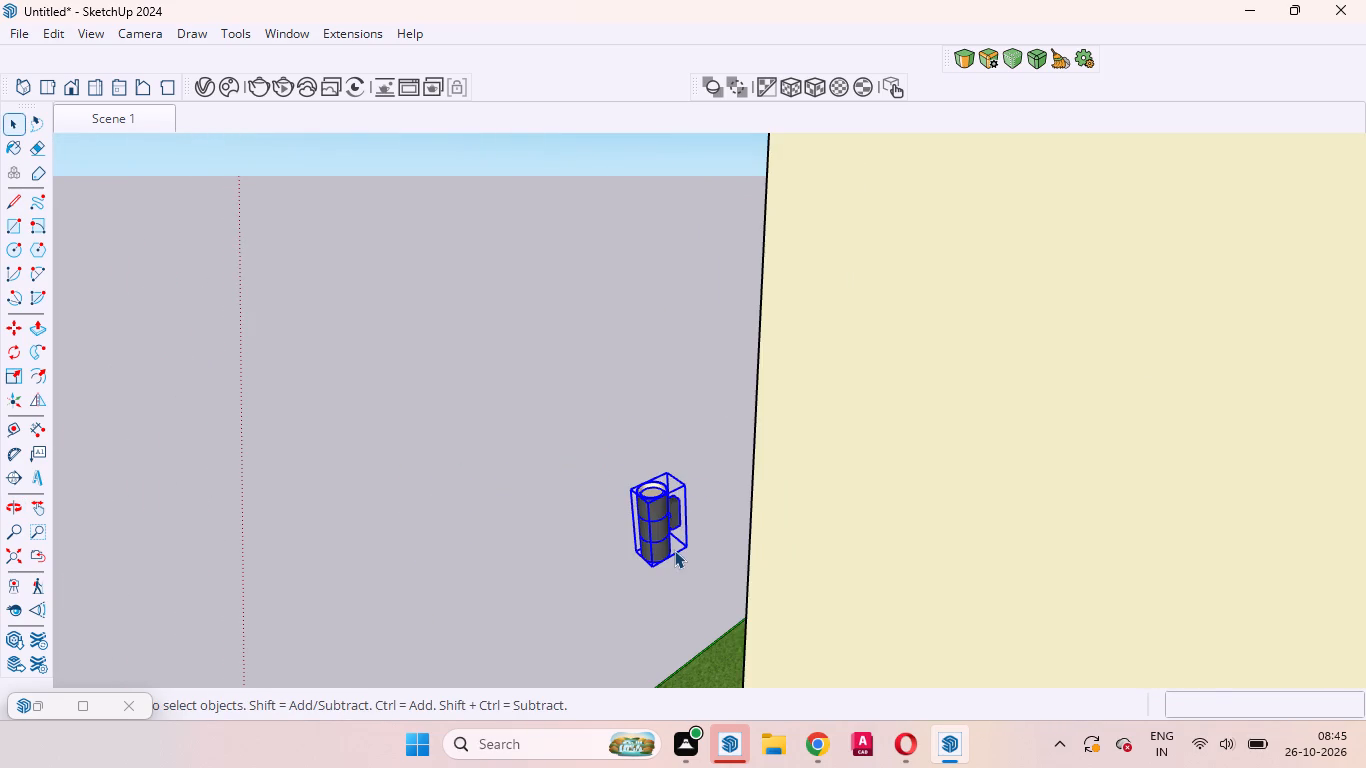
{"action": "key", "text": "m"}
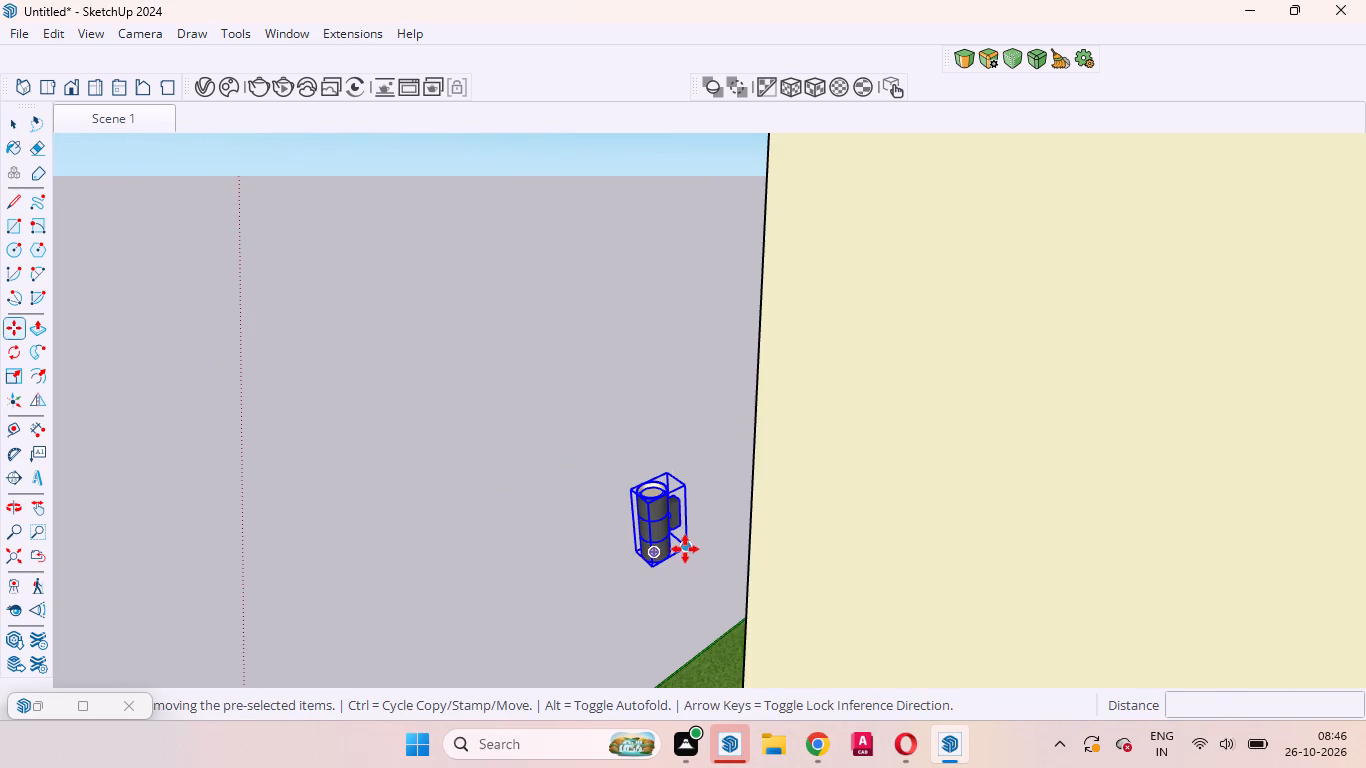
{"action": "left_click", "coordinate": [686, 547]}
{"action": "scroll", "coordinate": [605, 607], "scroll_direction": "down", "scroll_amount": 13}
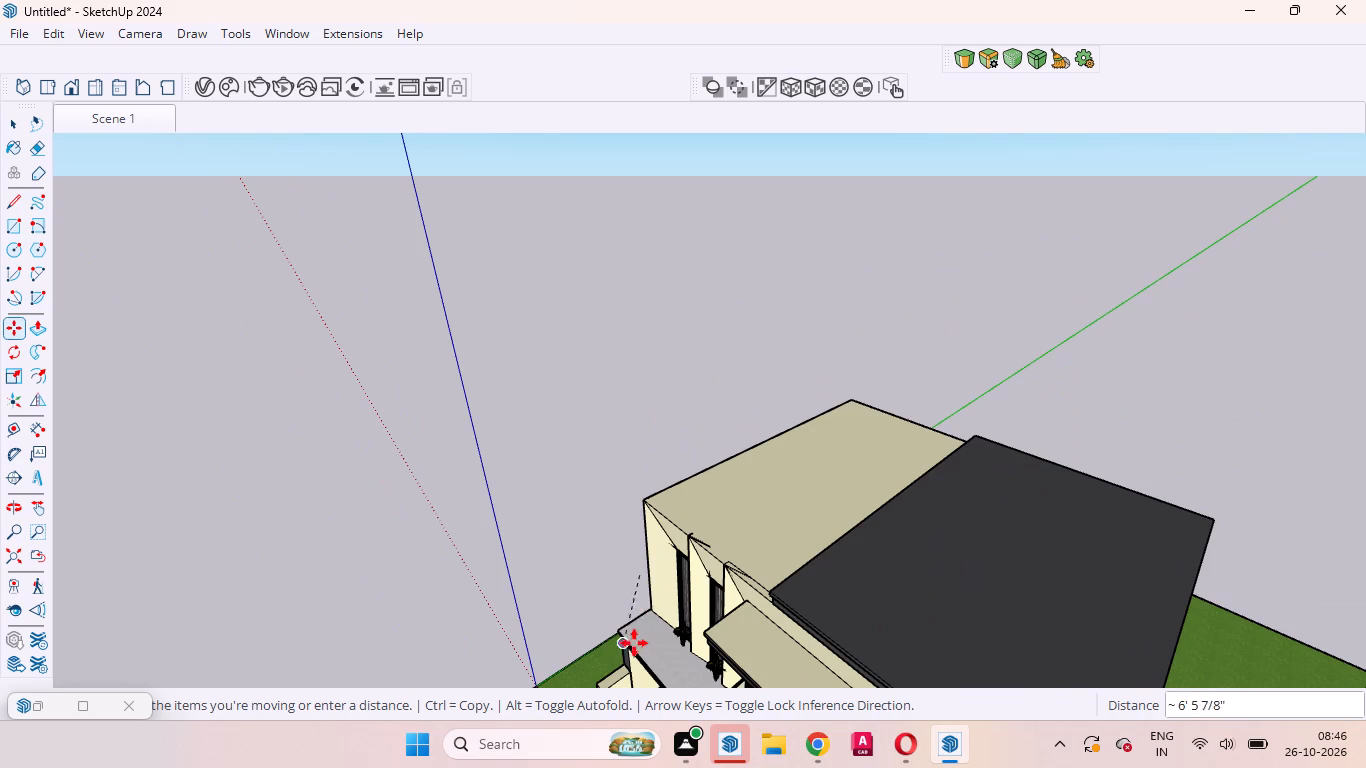
{"action": "scroll", "coordinate": [655, 599], "scroll_direction": "down", "scroll_amount": 9}
{"action": "scroll", "coordinate": [608, 674], "scroll_direction": "up", "scroll_amount": 13}
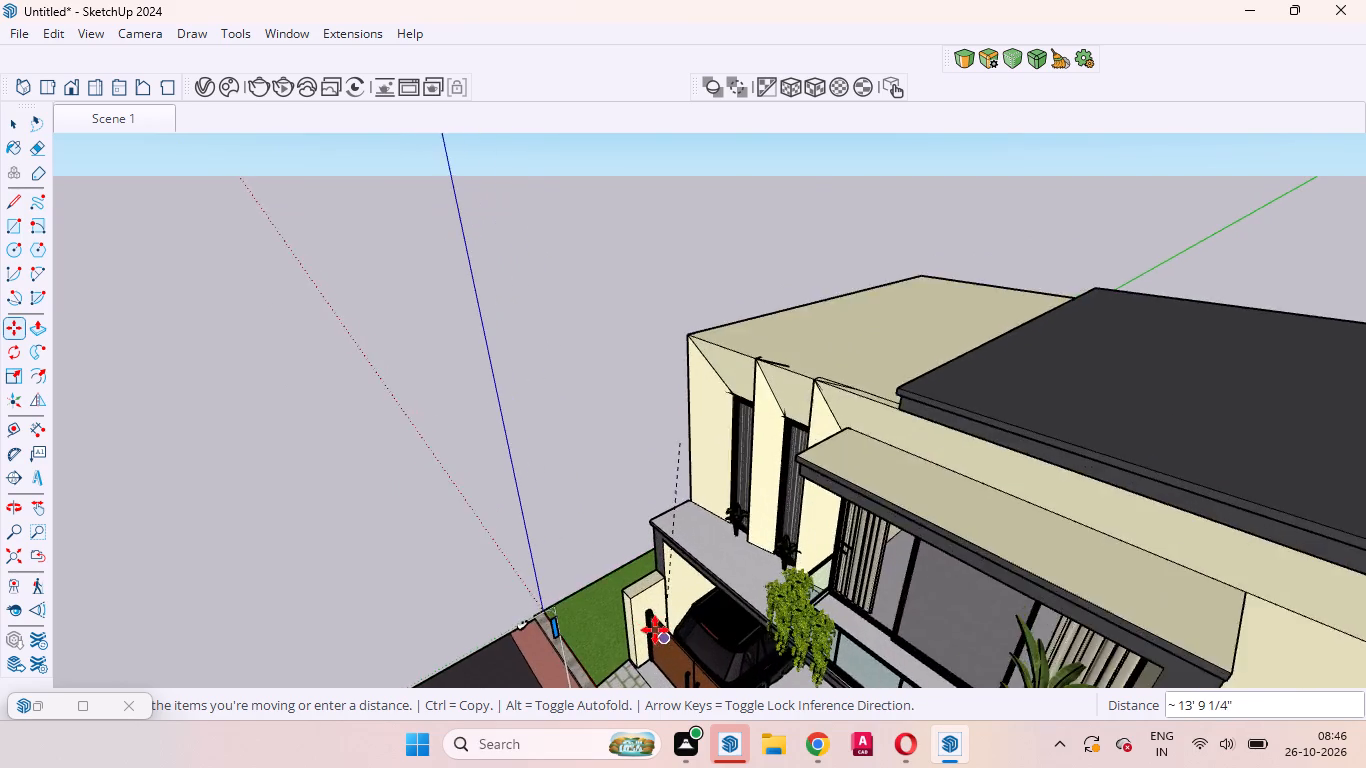
{"action": "scroll", "coordinate": [655, 630], "scroll_direction": "up", "scroll_amount": 16}
{"action": "middle_click_drag", "start_coordinate": [626, 630], "coordinate": [751, 604]}
{"action": "scroll", "coordinate": [629, 632], "scroll_direction": "up", "scroll_amount": 1}
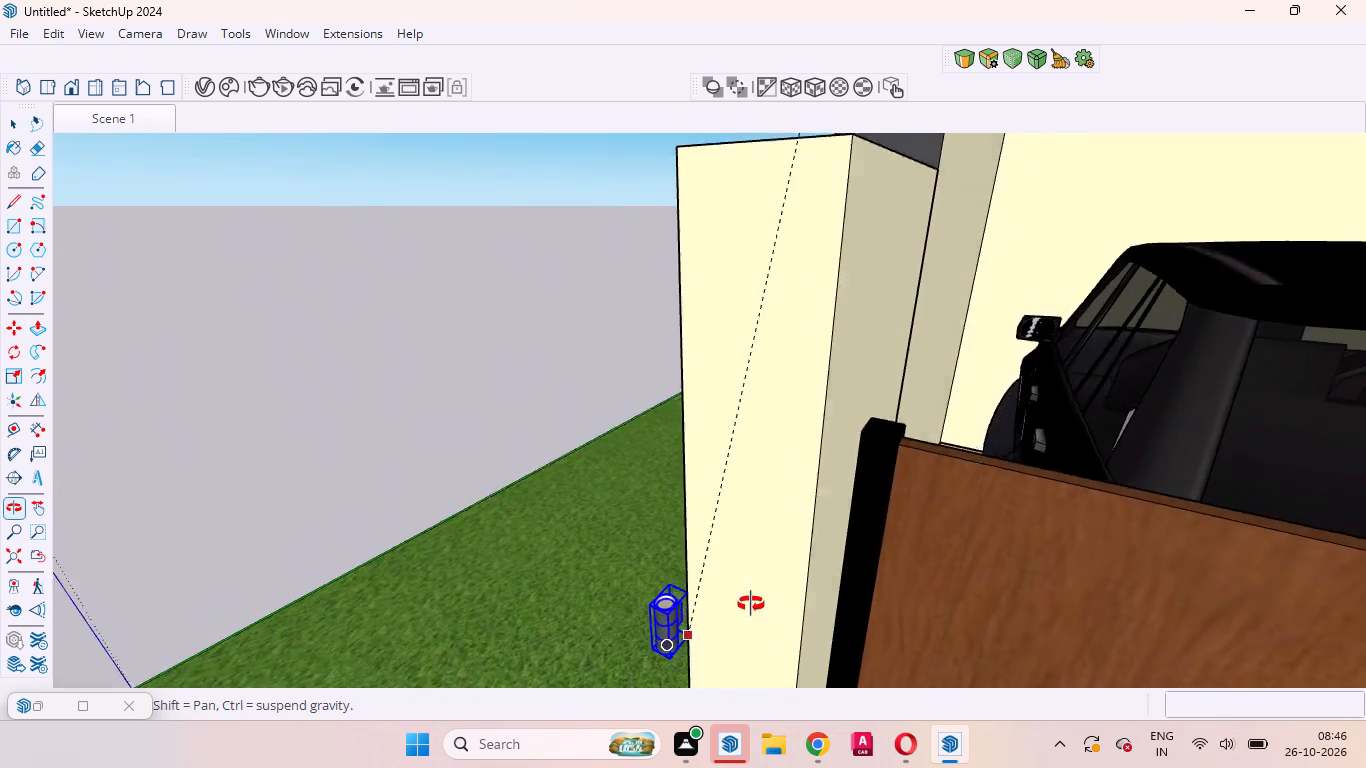
{"action": "middle_click_drag", "start_coordinate": [751, 604], "coordinate": [752, 603]}
{"action": "scroll", "coordinate": [753, 596], "scroll_direction": "down", "scroll_amount": 20}
{"action": "scroll", "coordinate": [753, 596], "scroll_direction": "down", "scroll_amount": 2}
{"action": "scroll", "coordinate": [766, 599], "scroll_direction": "up", "scroll_amount": 2}
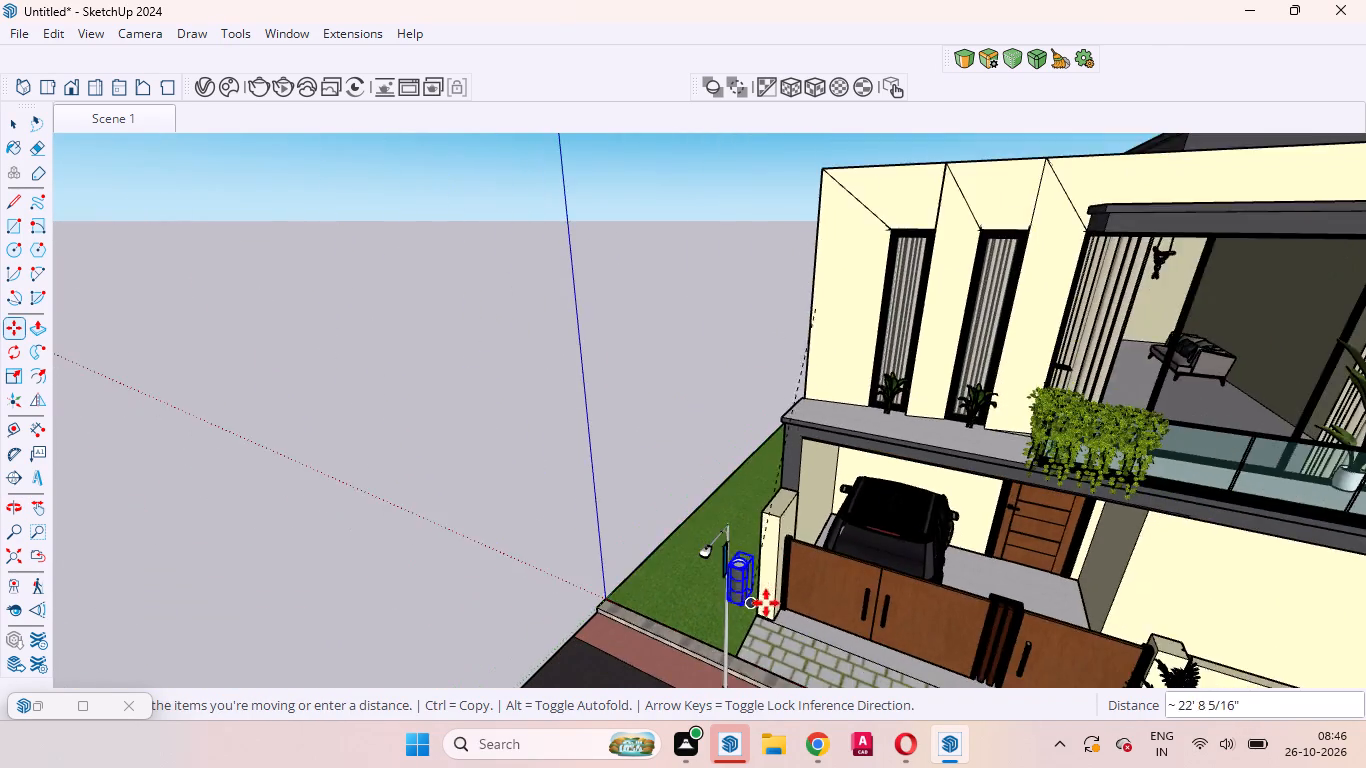
{"action": "scroll", "coordinate": [766, 603], "scroll_direction": "up", "scroll_amount": 11}
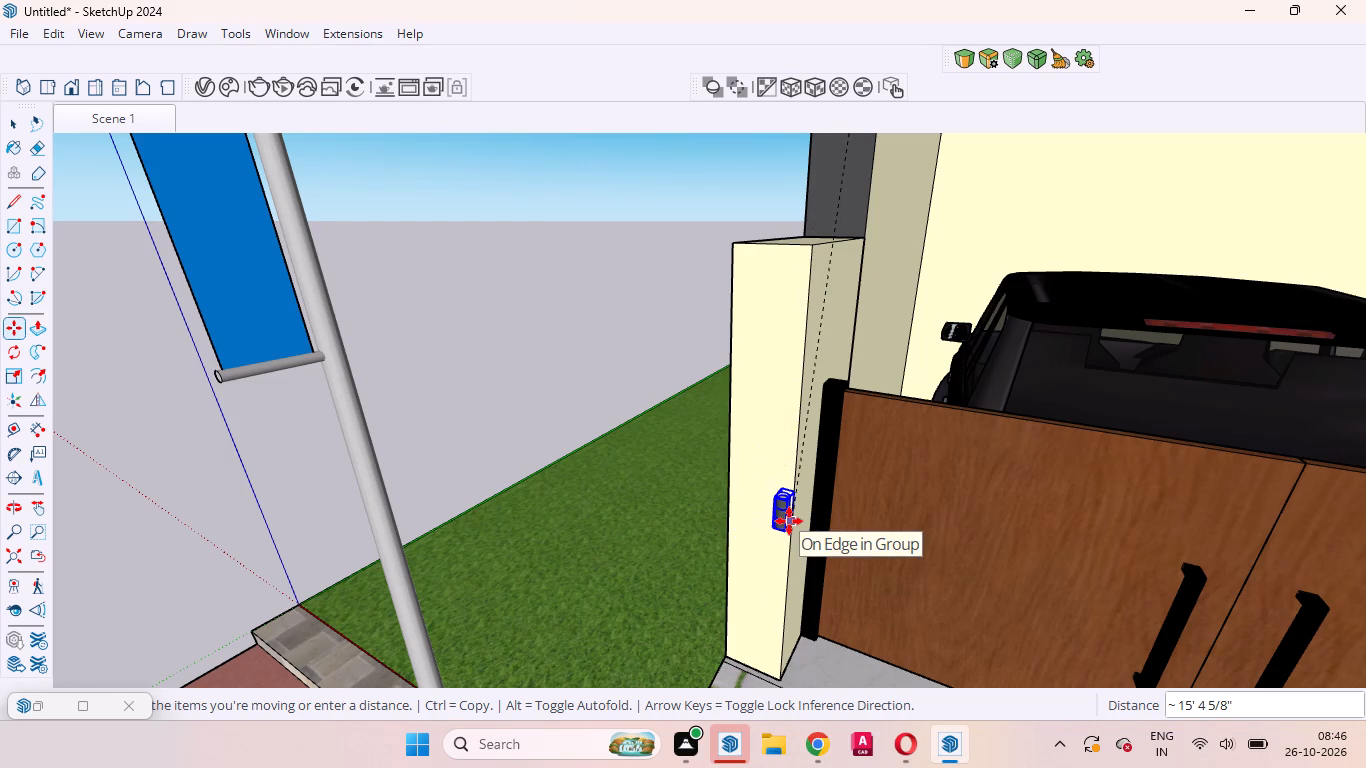
{"action": "left_click", "coordinate": [789, 521]}
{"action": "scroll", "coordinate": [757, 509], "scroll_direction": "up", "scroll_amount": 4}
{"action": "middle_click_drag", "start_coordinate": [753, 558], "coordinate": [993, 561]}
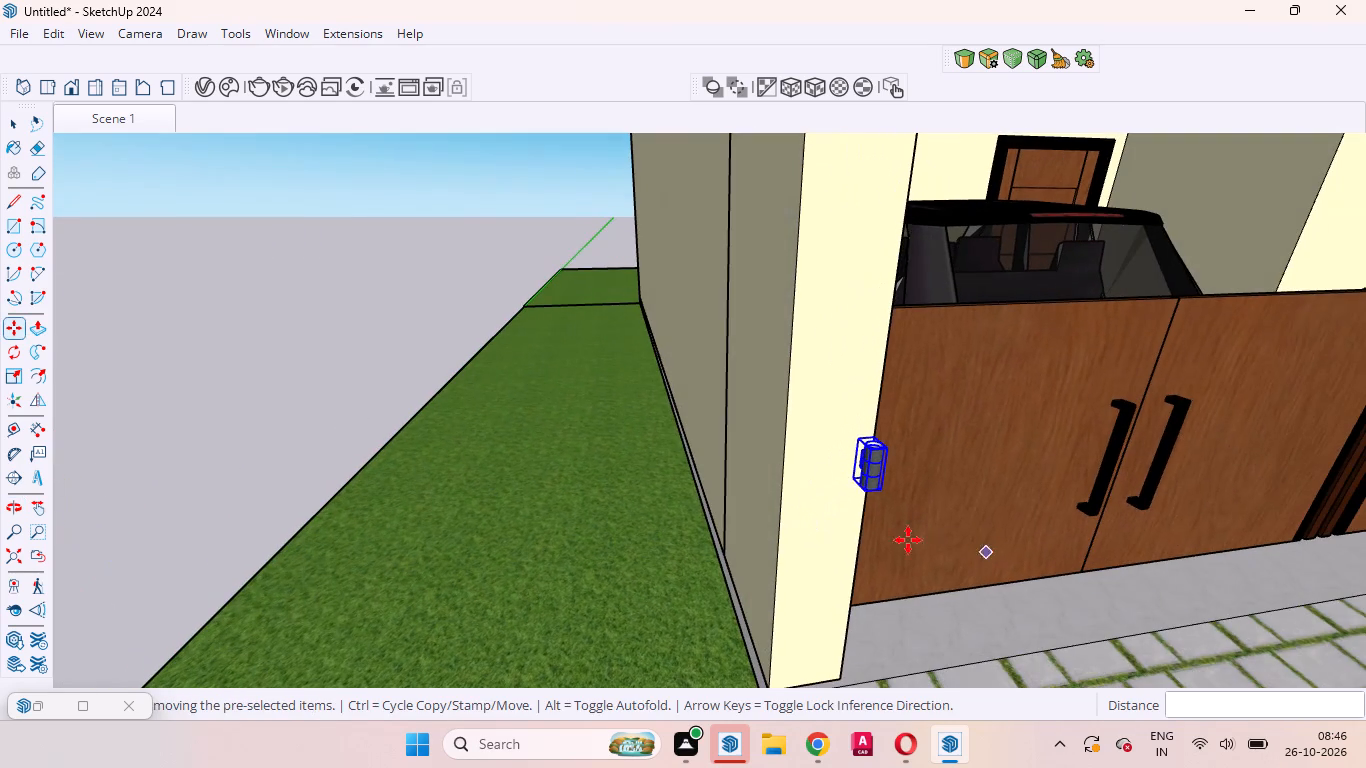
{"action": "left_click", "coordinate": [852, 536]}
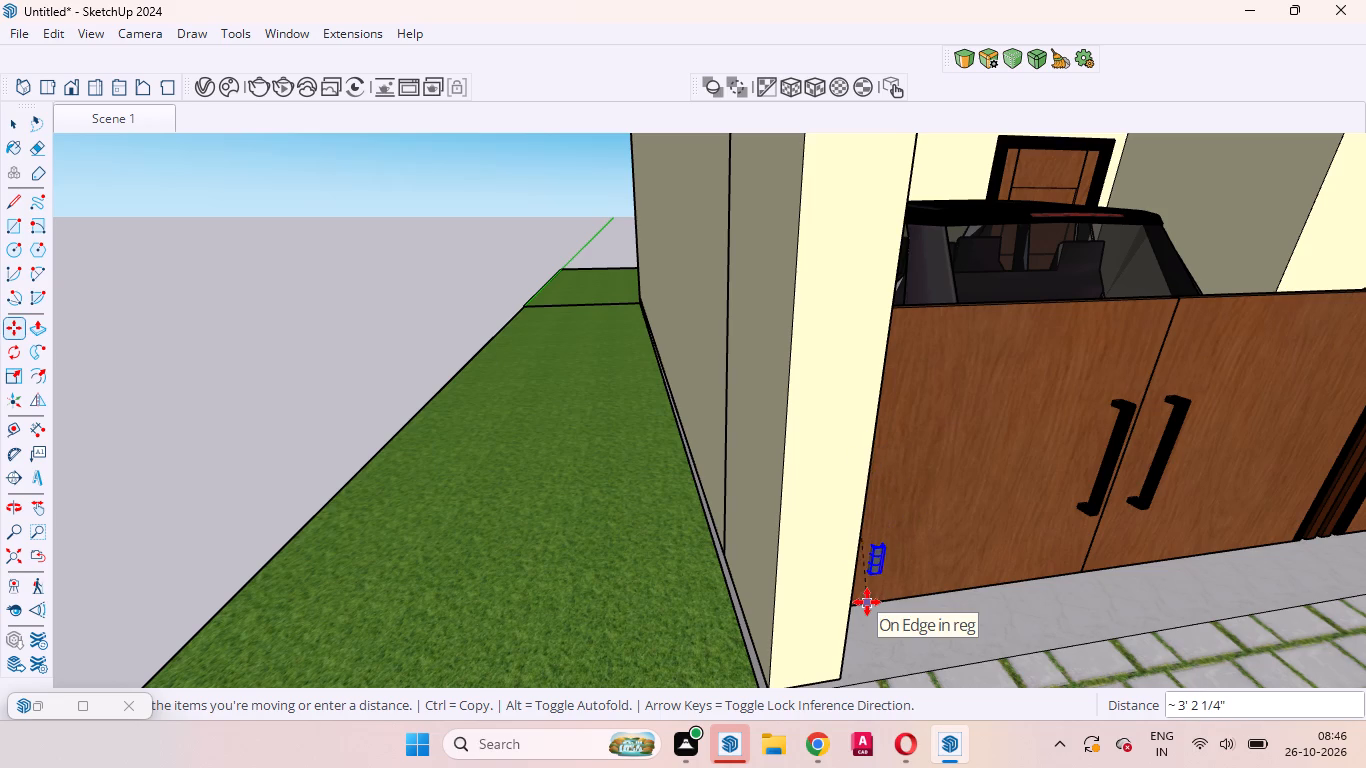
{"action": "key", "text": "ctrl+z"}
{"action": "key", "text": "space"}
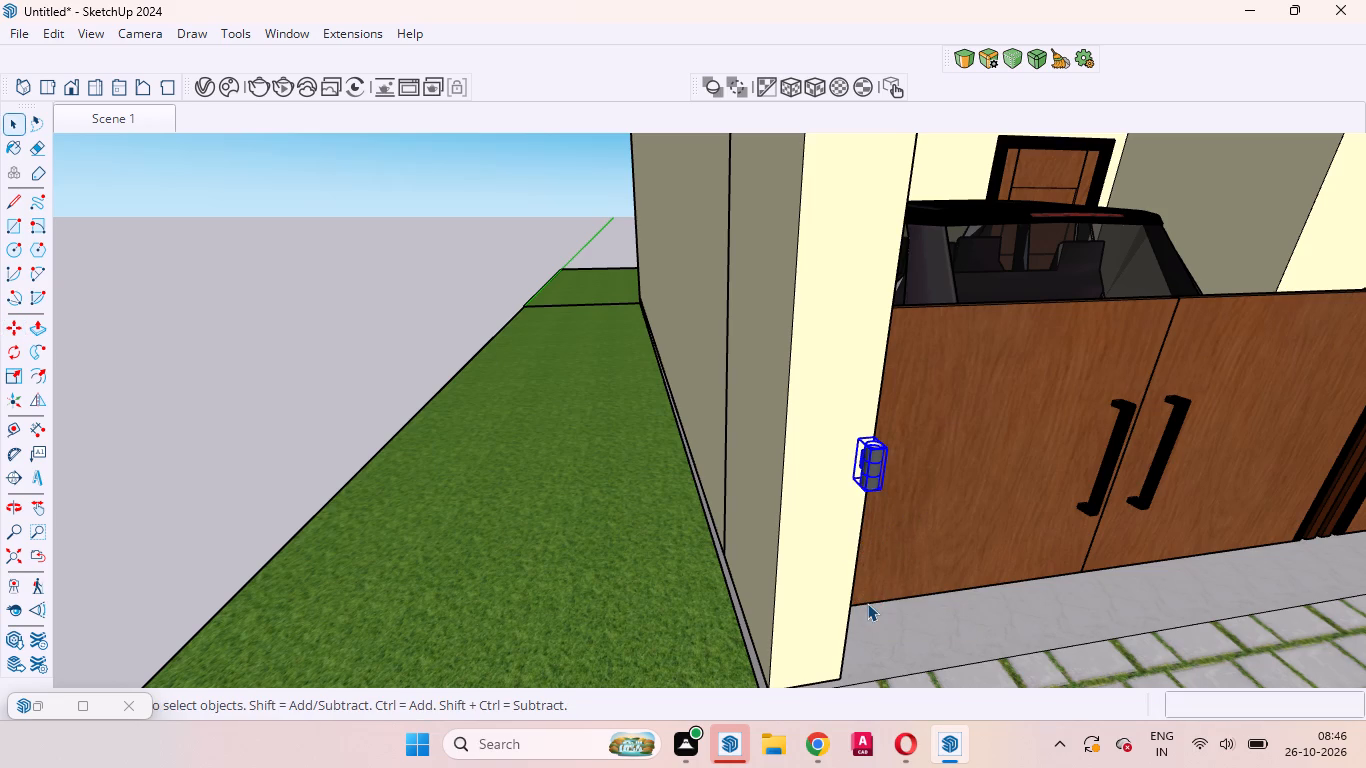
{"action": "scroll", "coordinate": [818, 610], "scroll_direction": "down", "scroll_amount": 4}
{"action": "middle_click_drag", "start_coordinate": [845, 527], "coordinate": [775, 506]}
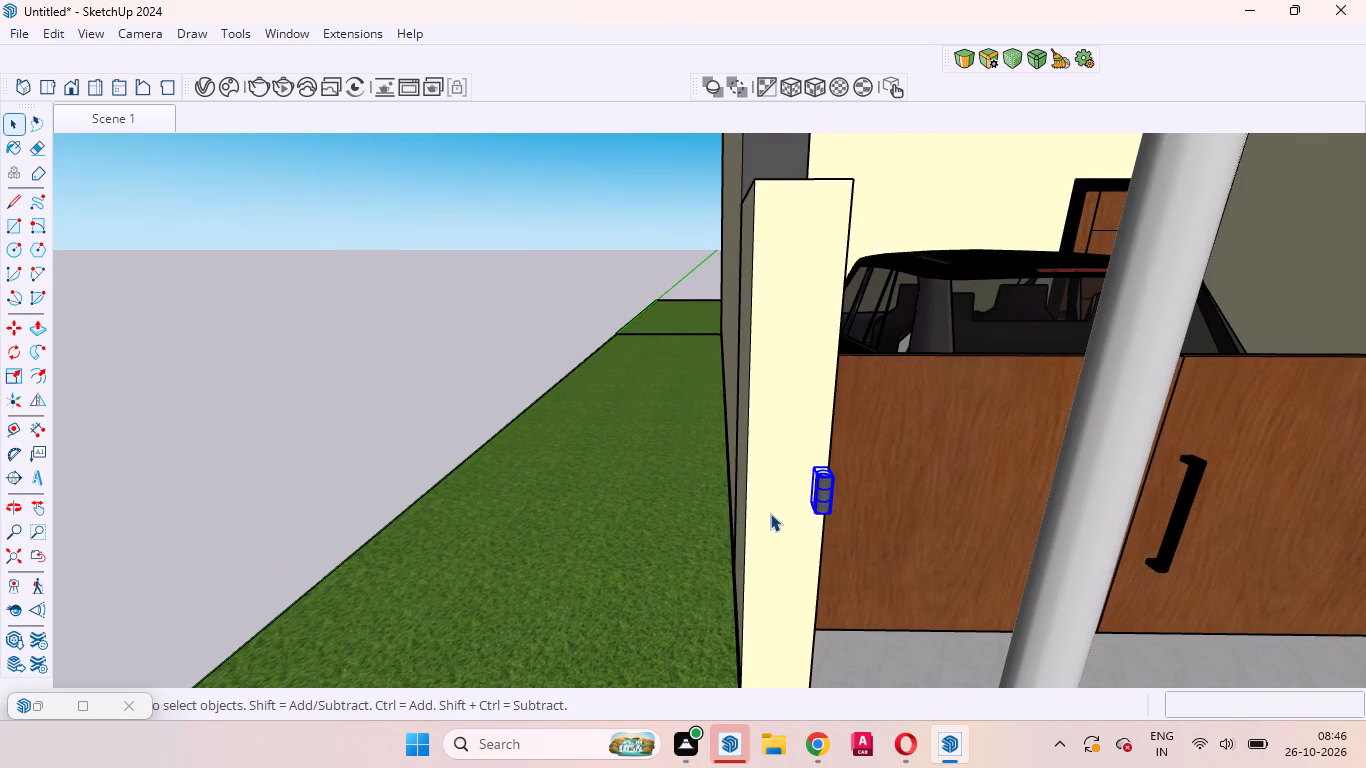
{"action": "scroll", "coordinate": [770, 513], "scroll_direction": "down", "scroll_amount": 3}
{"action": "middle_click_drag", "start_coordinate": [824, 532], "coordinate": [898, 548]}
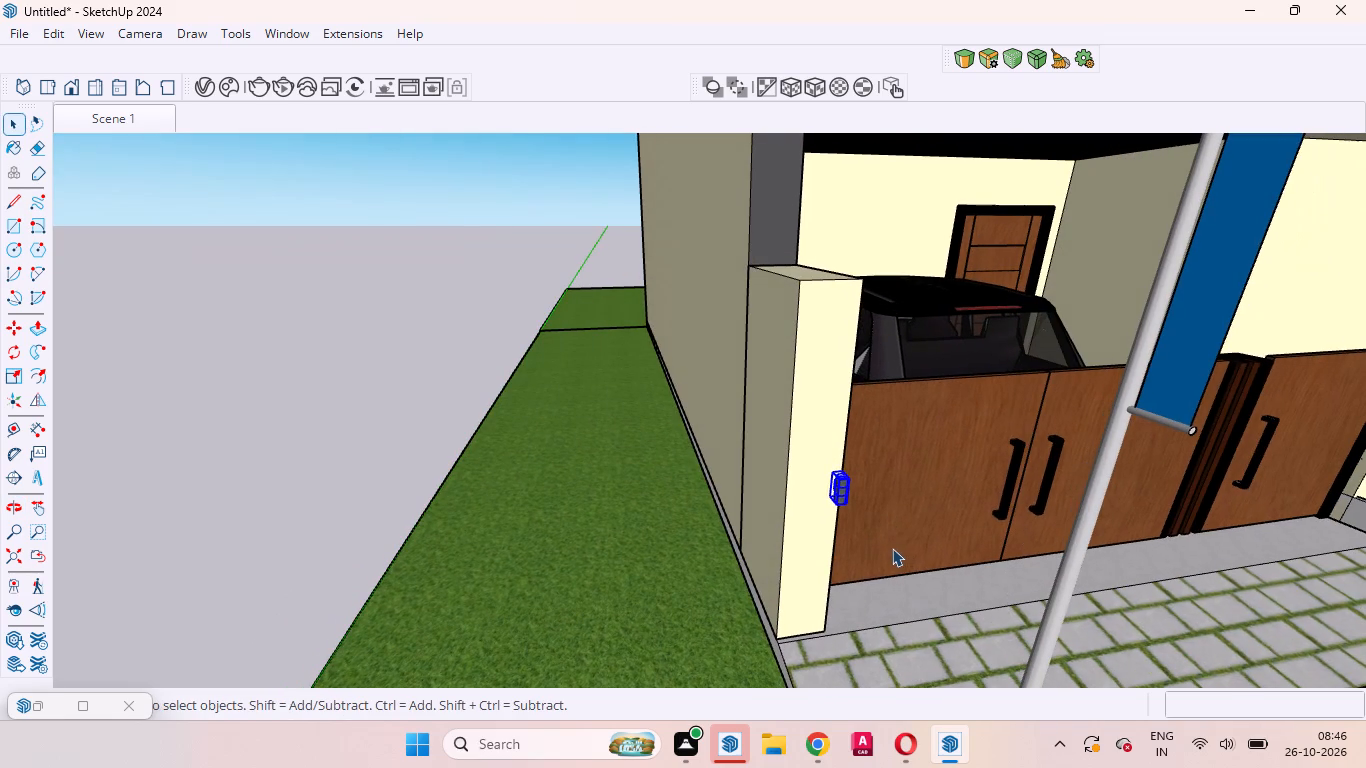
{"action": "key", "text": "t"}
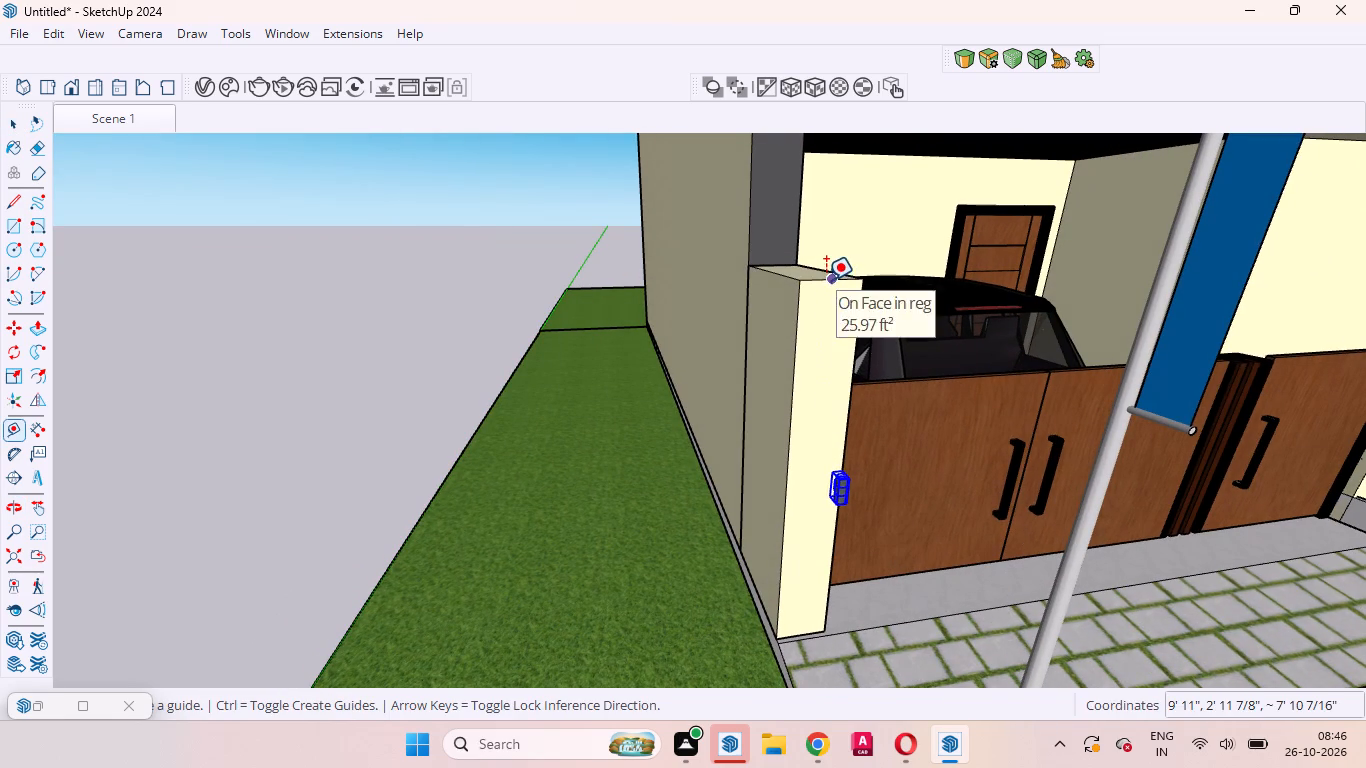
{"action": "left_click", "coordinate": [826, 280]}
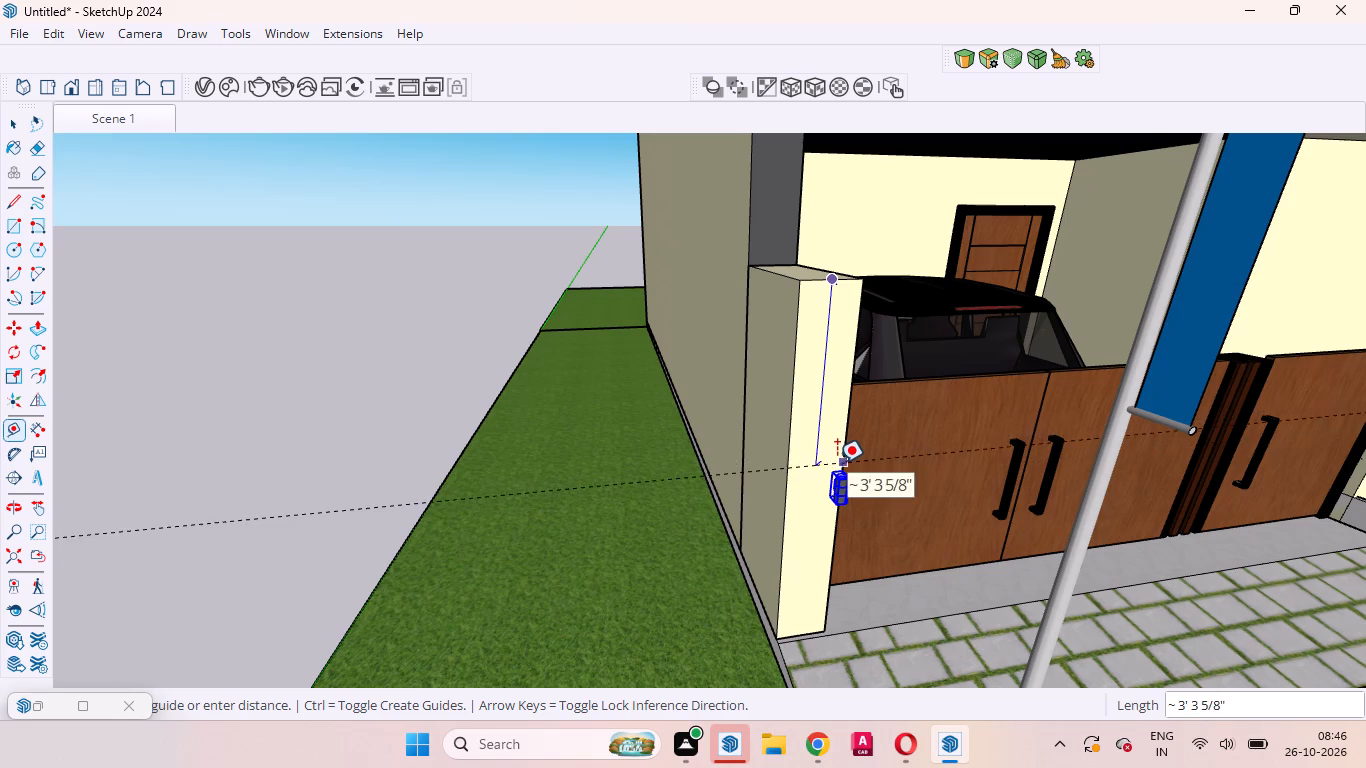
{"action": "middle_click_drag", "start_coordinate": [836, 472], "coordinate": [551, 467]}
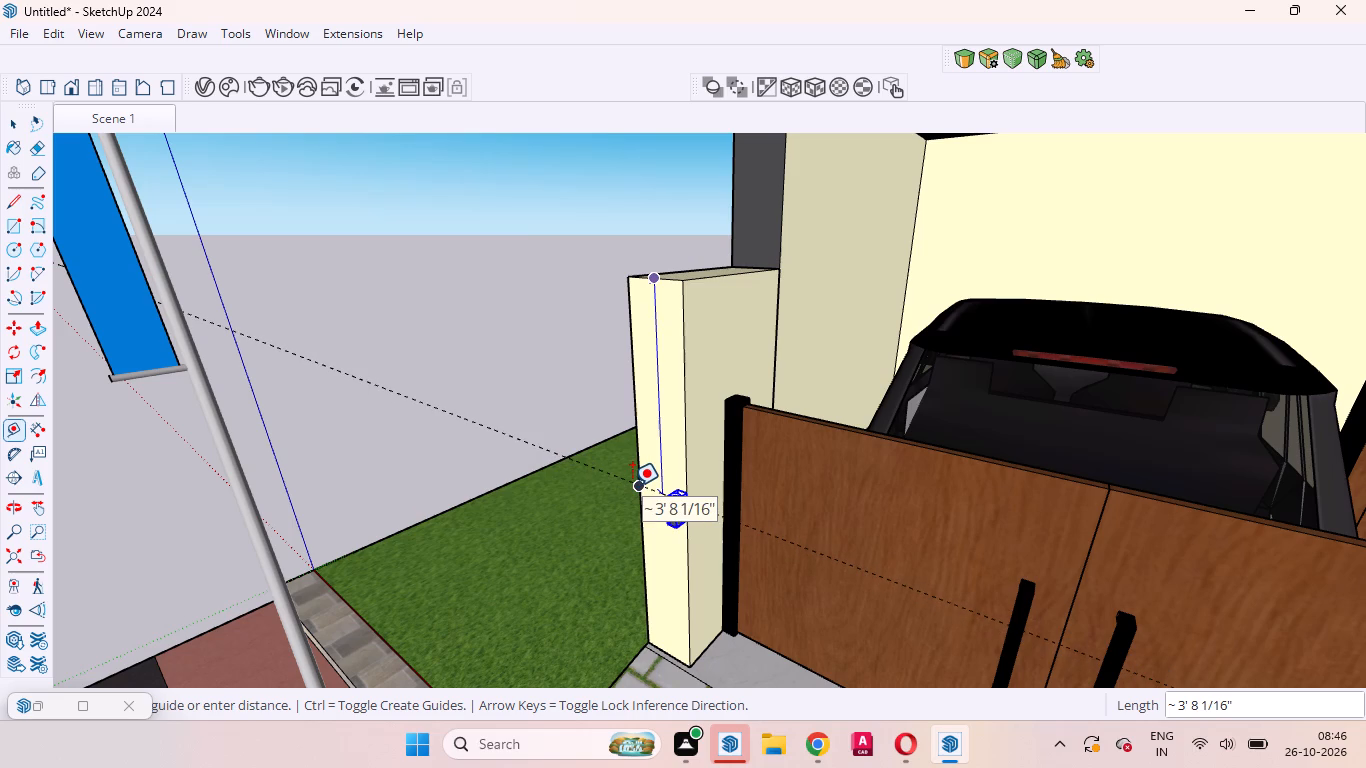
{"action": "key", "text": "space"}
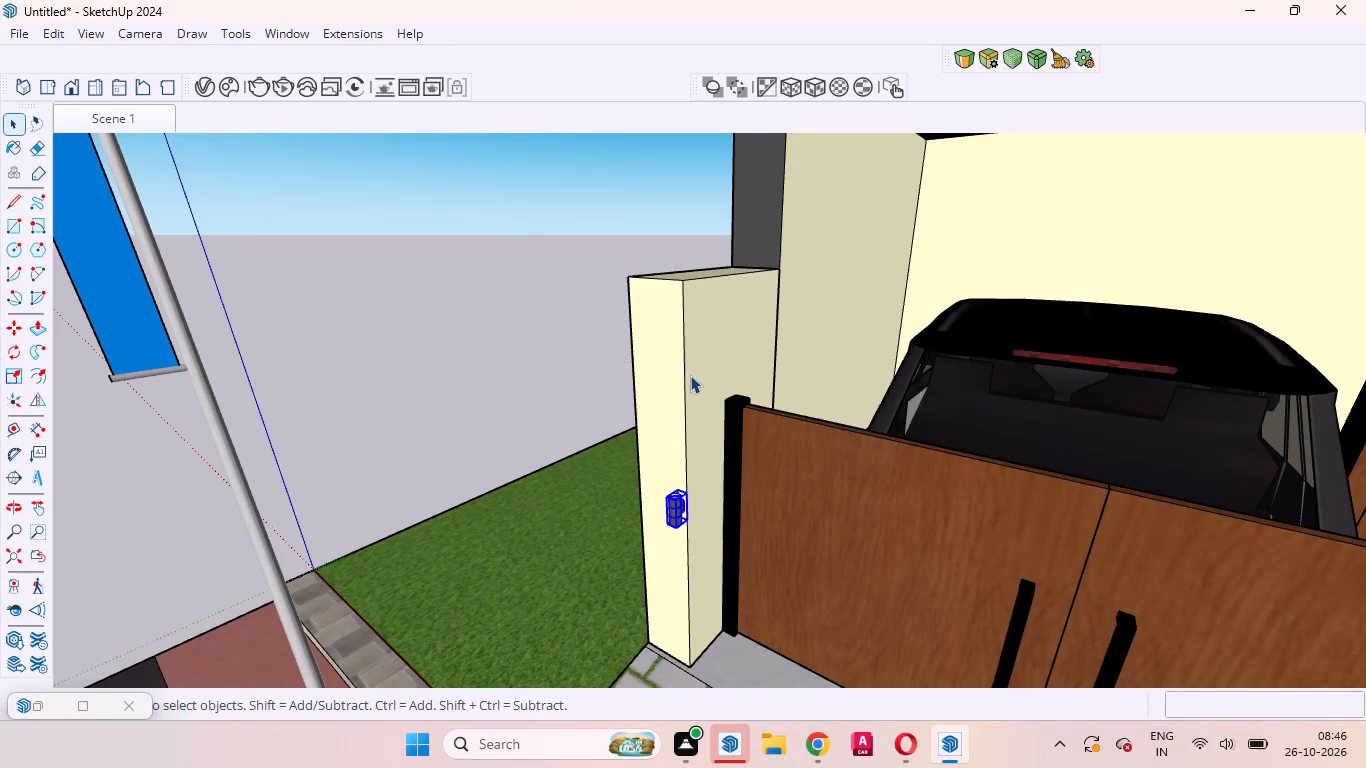
Place a horizontal guide about 2' 5 3/8" below the top edge of the lawn-side gate pillar's front face.
{"action": "key", "text": "t"}
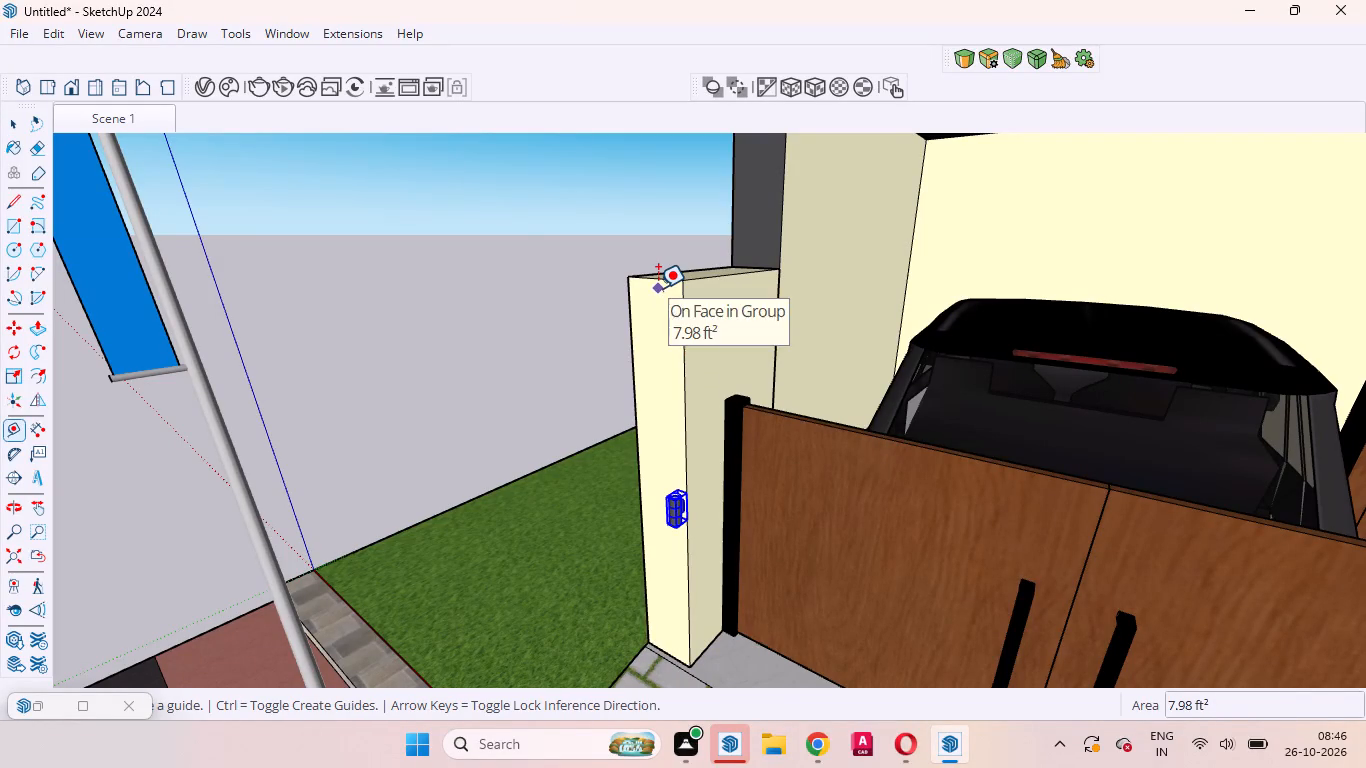
{"action": "left_click", "coordinate": [658, 284]}
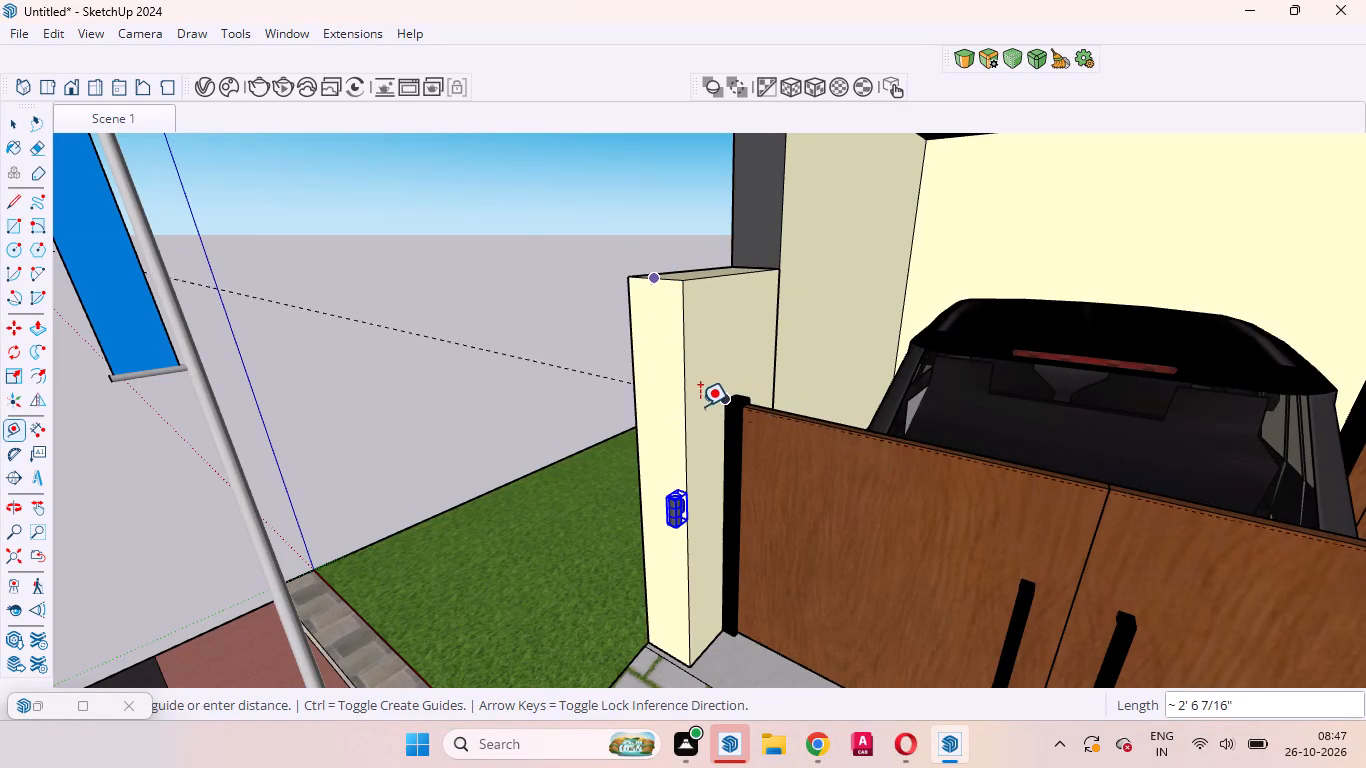
{"action": "scroll", "coordinate": [663, 407], "scroll_direction": "up", "scroll_amount": 1}
{"action": "middle_click_drag", "start_coordinate": [663, 407], "coordinate": [753, 341]}
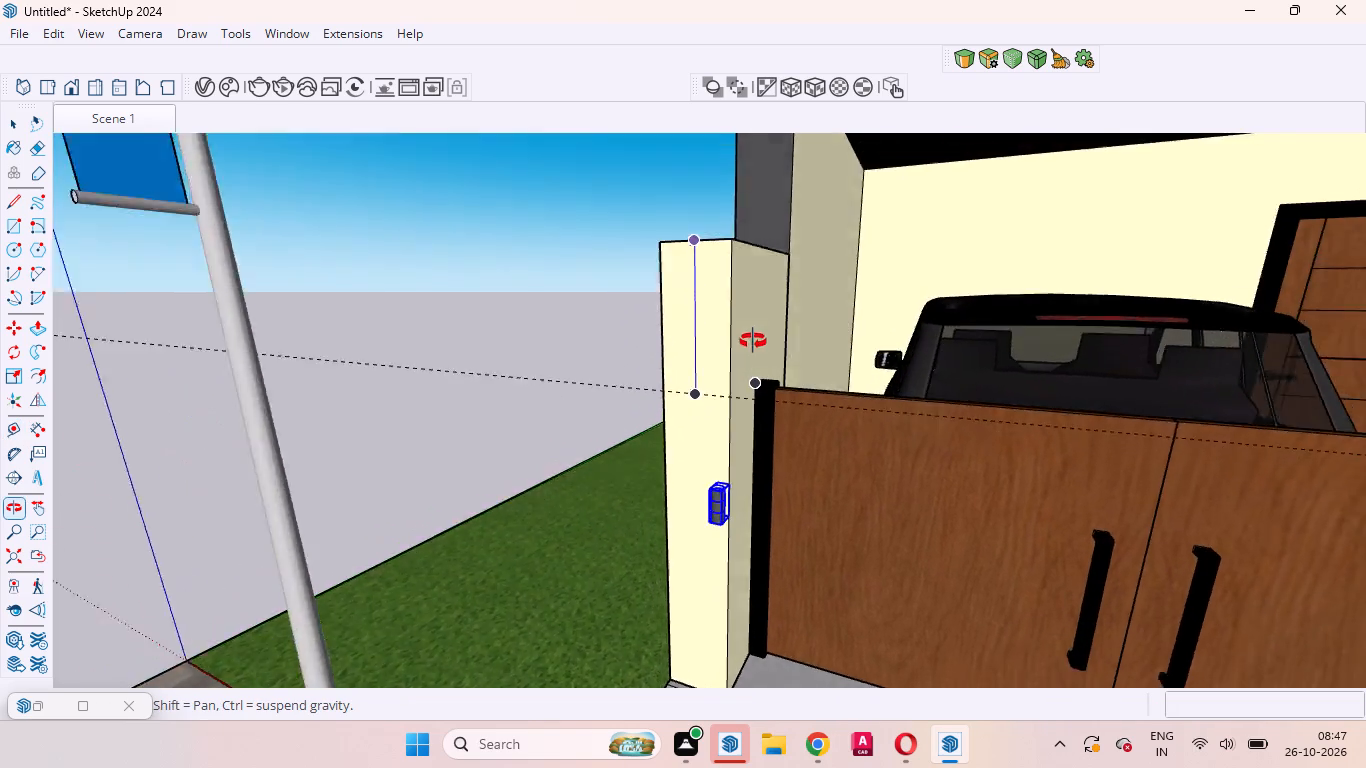
{"action": "middle_click_drag", "start_coordinate": [753, 341], "coordinate": [760, 324]}
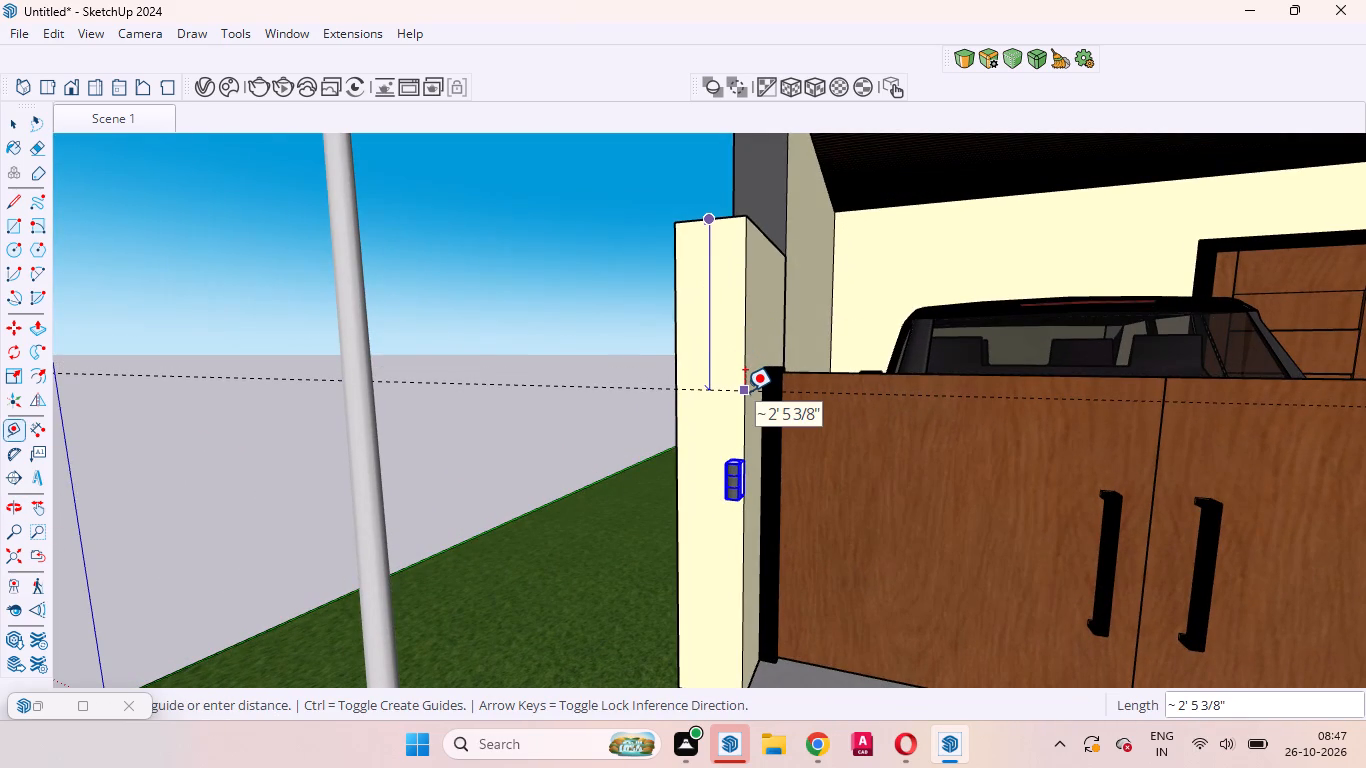
{"action": "left_click", "coordinate": [745, 391]}
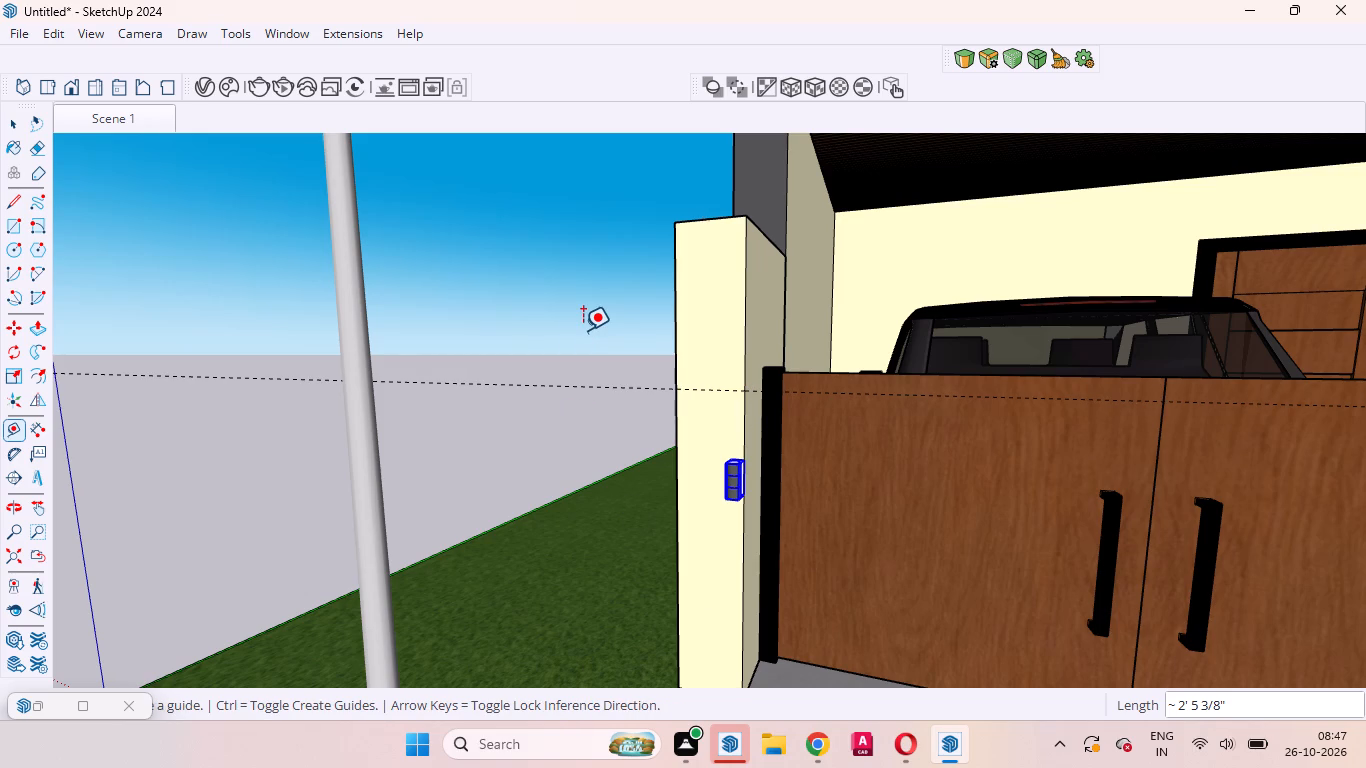
Add a vertical guide 6 1/2" in from the pillar's outer edge, through the midpoint of its top edge.
{"action": "left_click", "coordinate": [675, 285]}
{"action": "left_click", "coordinate": [708, 216]}
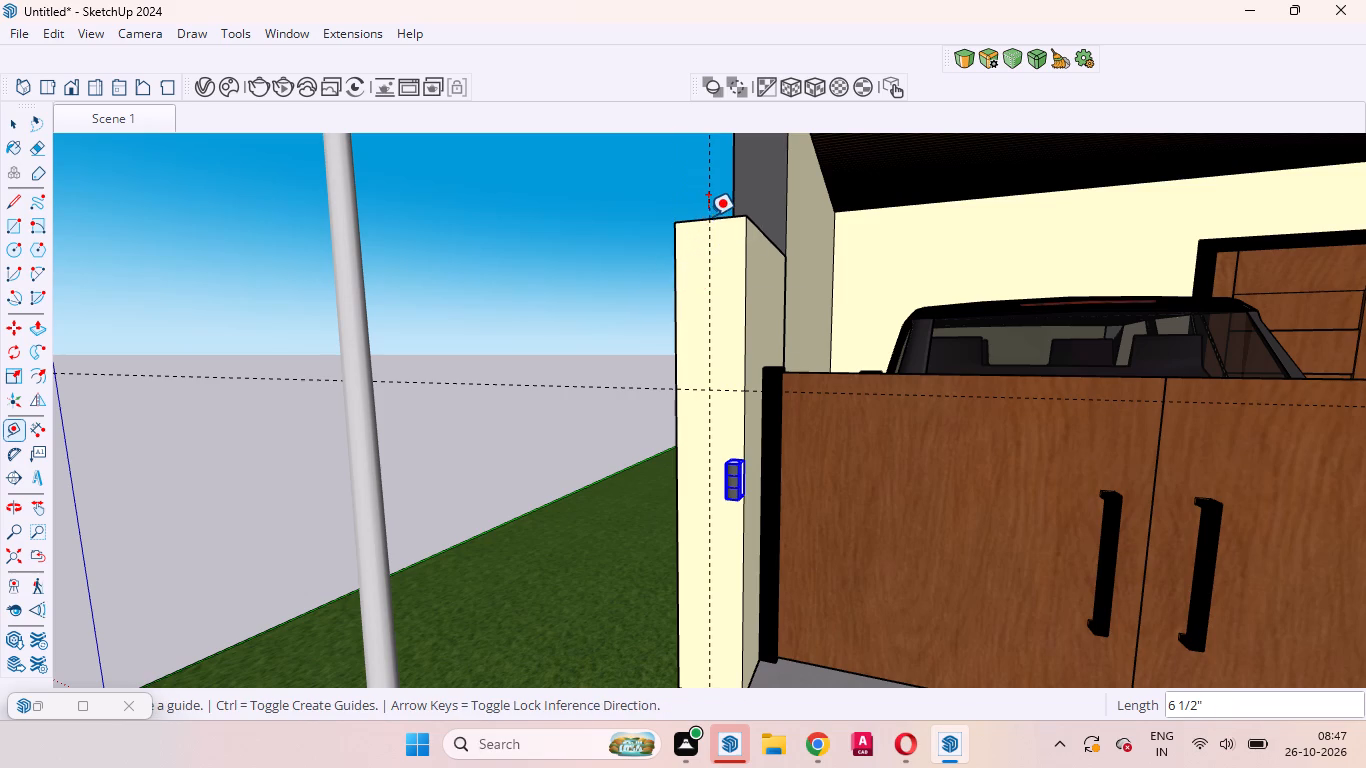
{"action": "key", "text": "space"}
Move the wall light about 1' 3 7/16" up and across the pillar's front face to where the two guides cross.
{"action": "scroll", "coordinate": [739, 479], "scroll_direction": "up", "scroll_amount": 7}
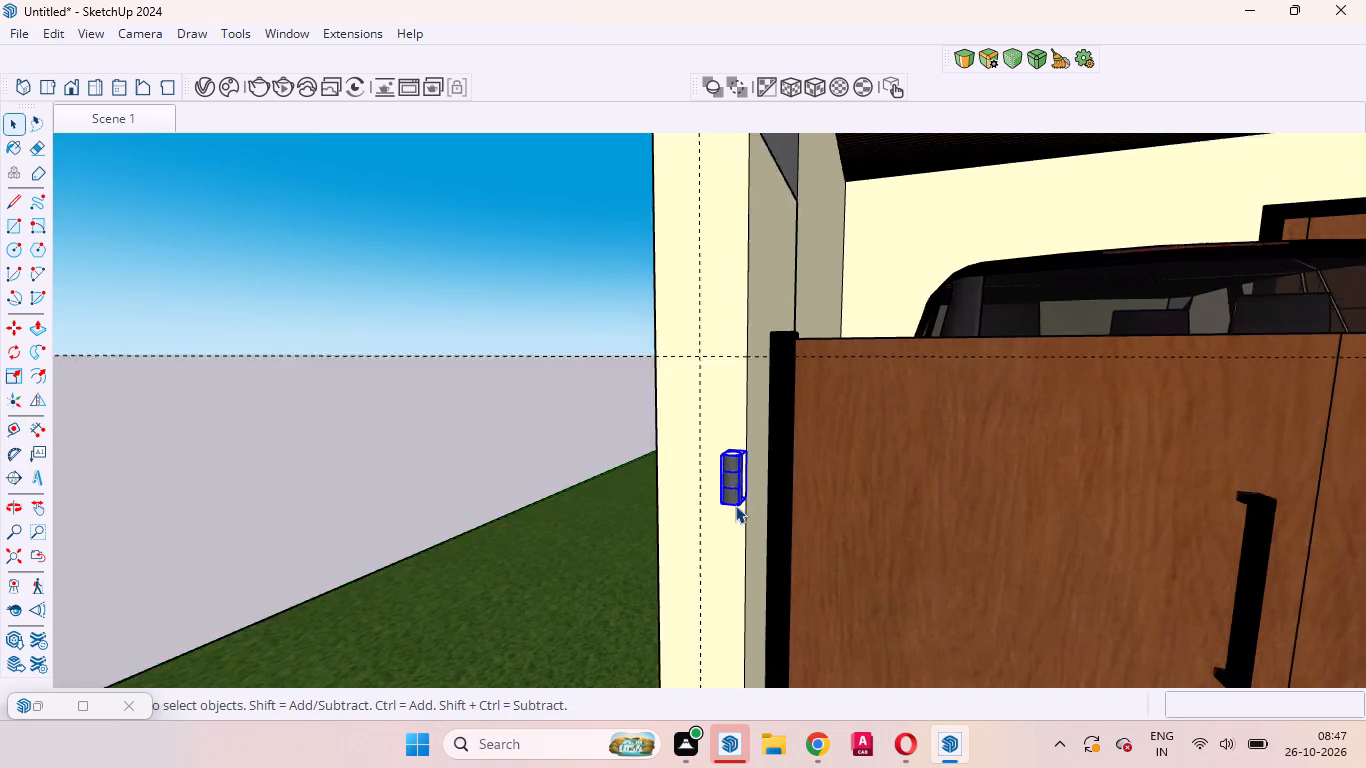
{"action": "scroll", "coordinate": [735, 505], "scroll_direction": "up", "scroll_amount": 2}
{"action": "middle_click_drag", "start_coordinate": [743, 525], "coordinate": [1001, 596]}
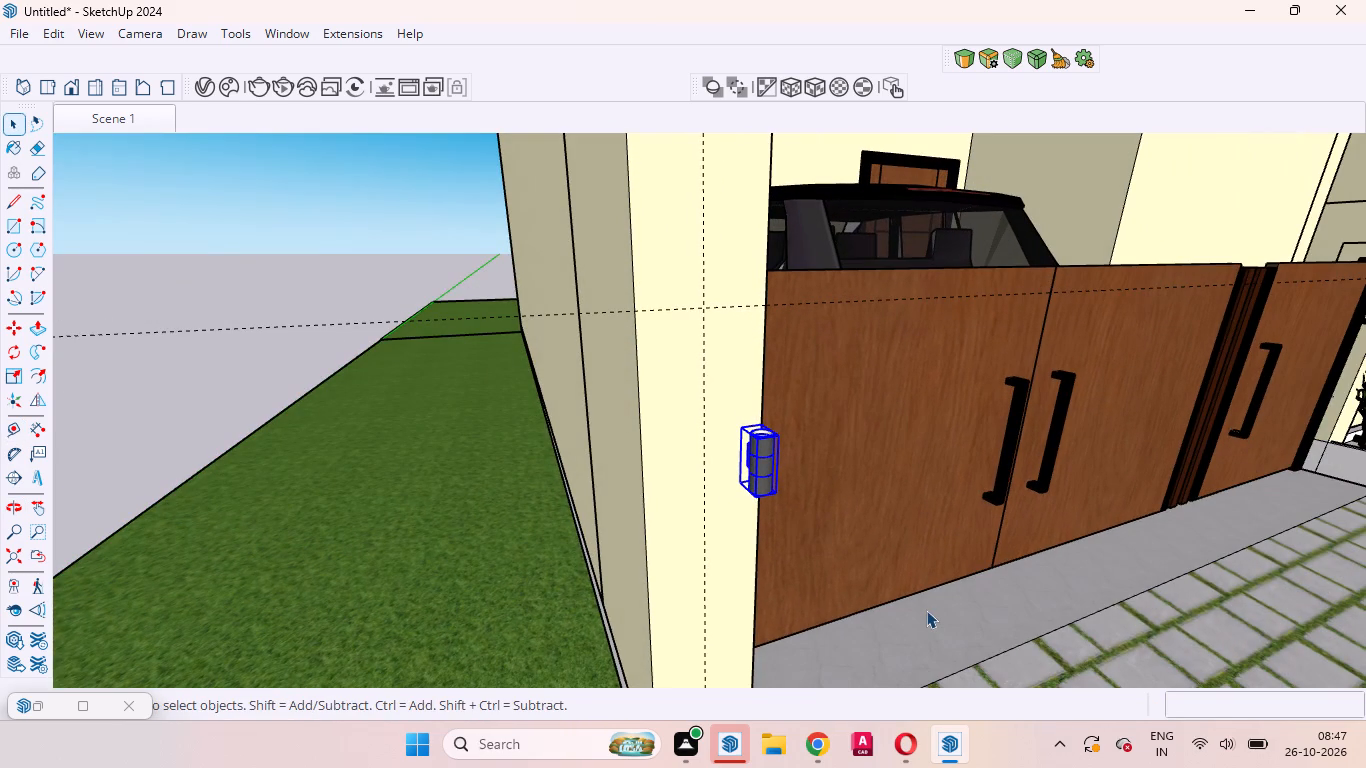
{"action": "key", "text": "m"}
{"action": "left_click", "coordinate": [759, 531]}
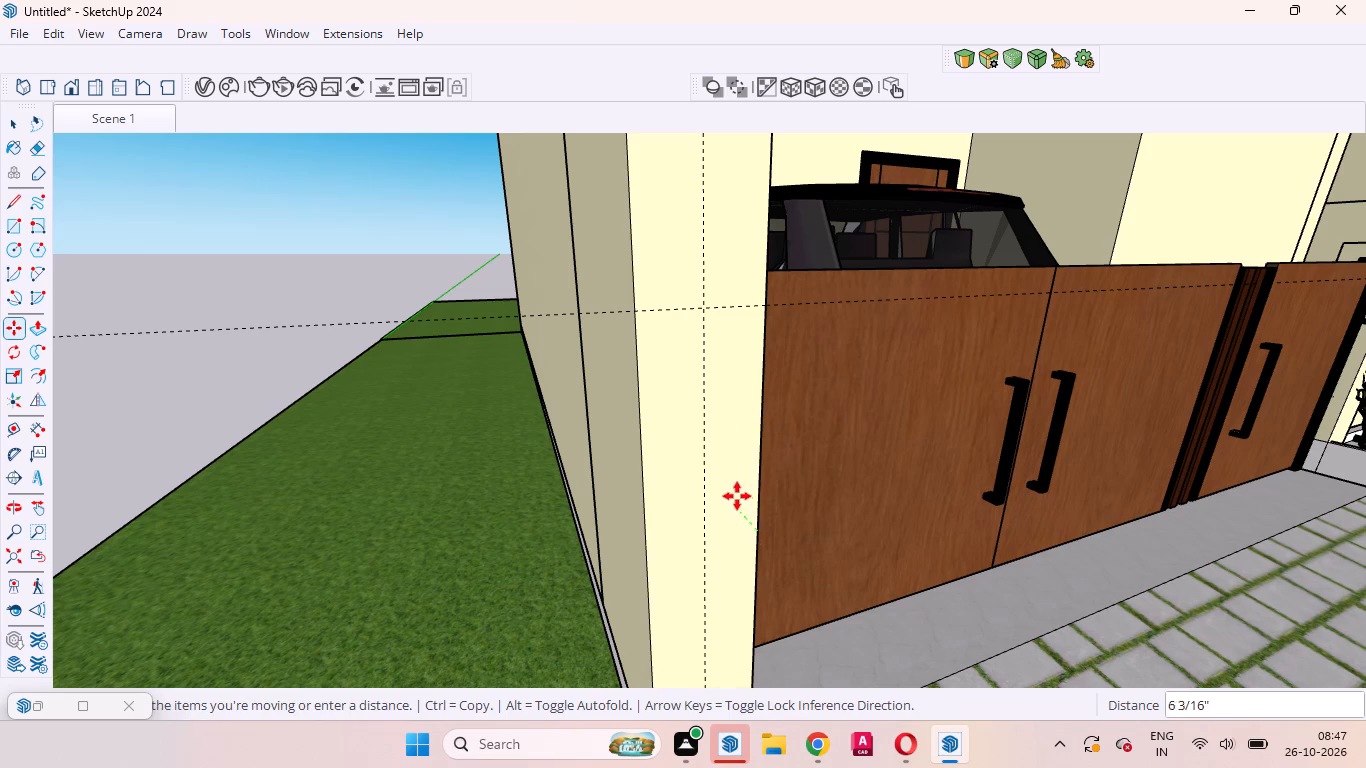
{"action": "left_click", "coordinate": [714, 416]}
Scale the pillar wall light by 1.25 along the blue axis and by 1.66 along the green axis.
{"action": "middle_click_drag", "start_coordinate": [745, 388], "coordinate": [650, 395]}
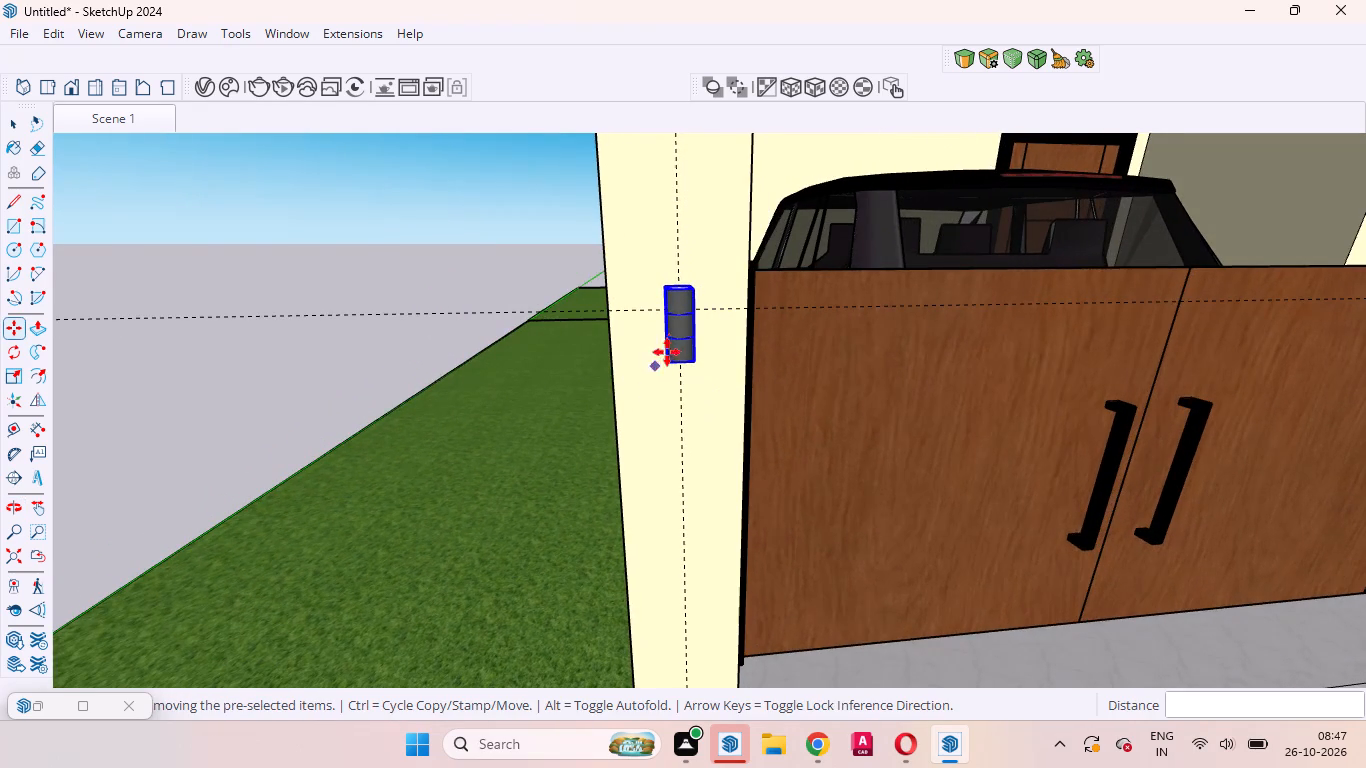
{"action": "scroll", "coordinate": [671, 344], "scroll_direction": "up", "scroll_amount": 4}
{"action": "scroll", "coordinate": [677, 409], "scroll_direction": "down", "scroll_amount": 3}
{"action": "middle_click_drag", "start_coordinate": [717, 302], "coordinate": [580, 396]}
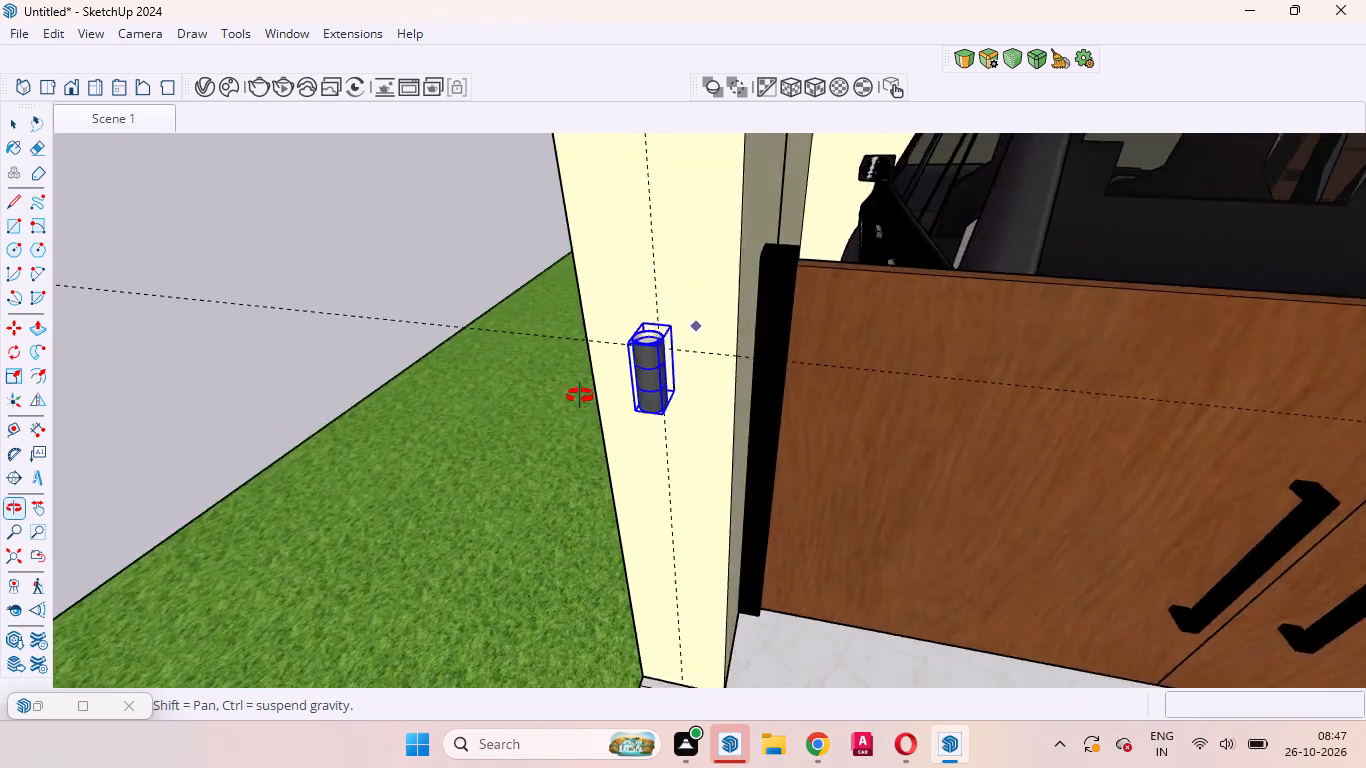
{"action": "middle_click_drag", "start_coordinate": [580, 396], "coordinate": [464, 333]}
{"action": "scroll", "coordinate": [464, 333], "scroll_direction": "up", "scroll_amount": 1}
{"action": "scroll", "coordinate": [774, 362], "scroll_direction": "down", "scroll_amount": 3}
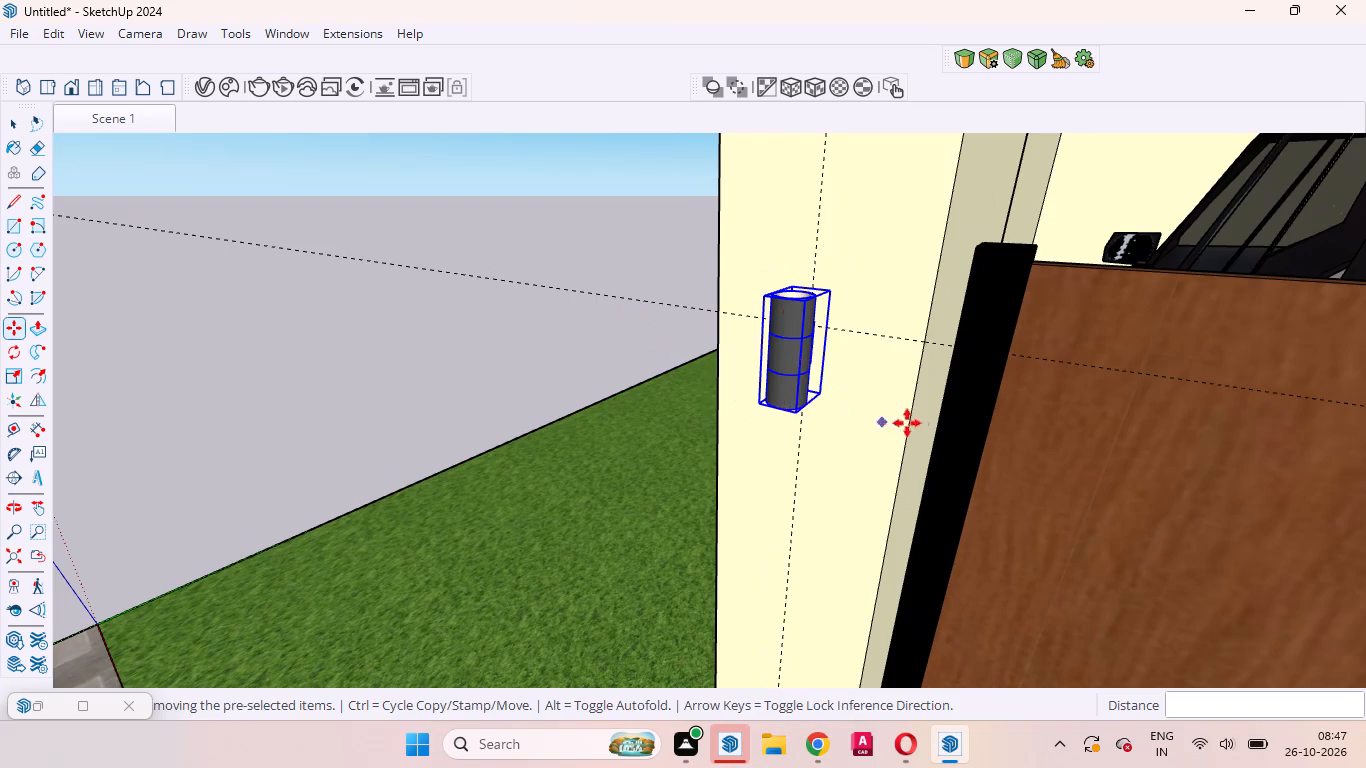
{"action": "middle_click_drag", "start_coordinate": [940, 428], "coordinate": [1095, 439]}
{"action": "scroll", "coordinate": [1093, 430], "scroll_direction": "up", "scroll_amount": 1}
{"action": "scroll", "coordinate": [1016, 487], "scroll_direction": "down", "scroll_amount": 8}
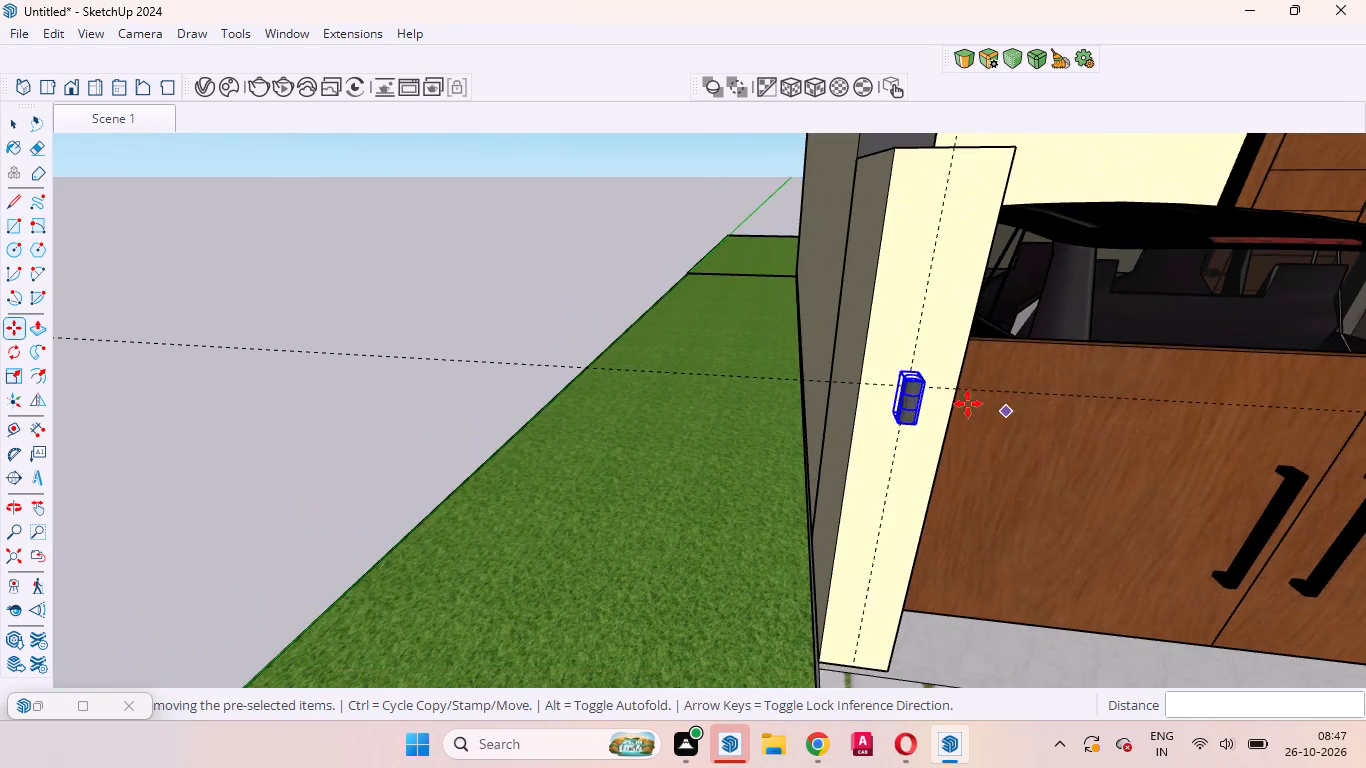
{"action": "scroll", "coordinate": [968, 404], "scroll_direction": "down", "scroll_amount": 7}
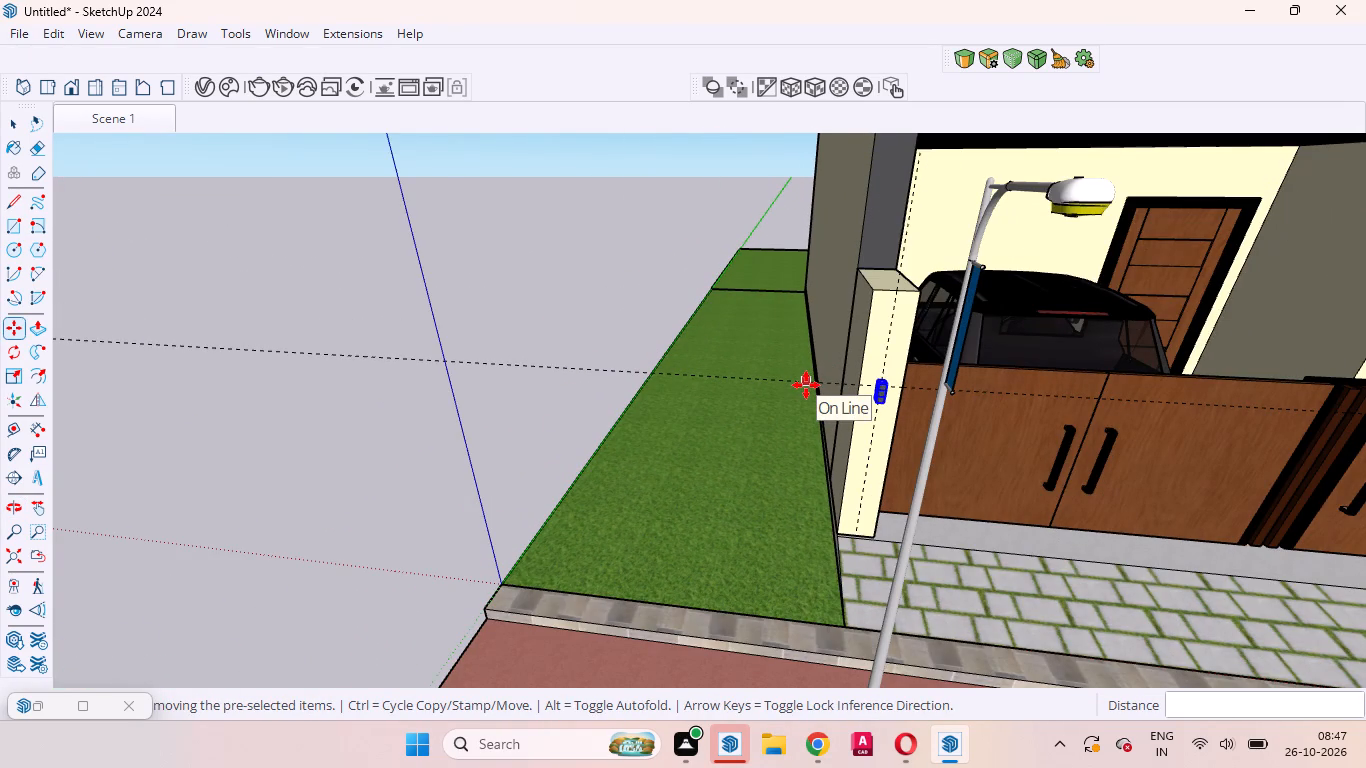
{"action": "scroll", "coordinate": [887, 379], "scroll_direction": "up", "scroll_amount": 8}
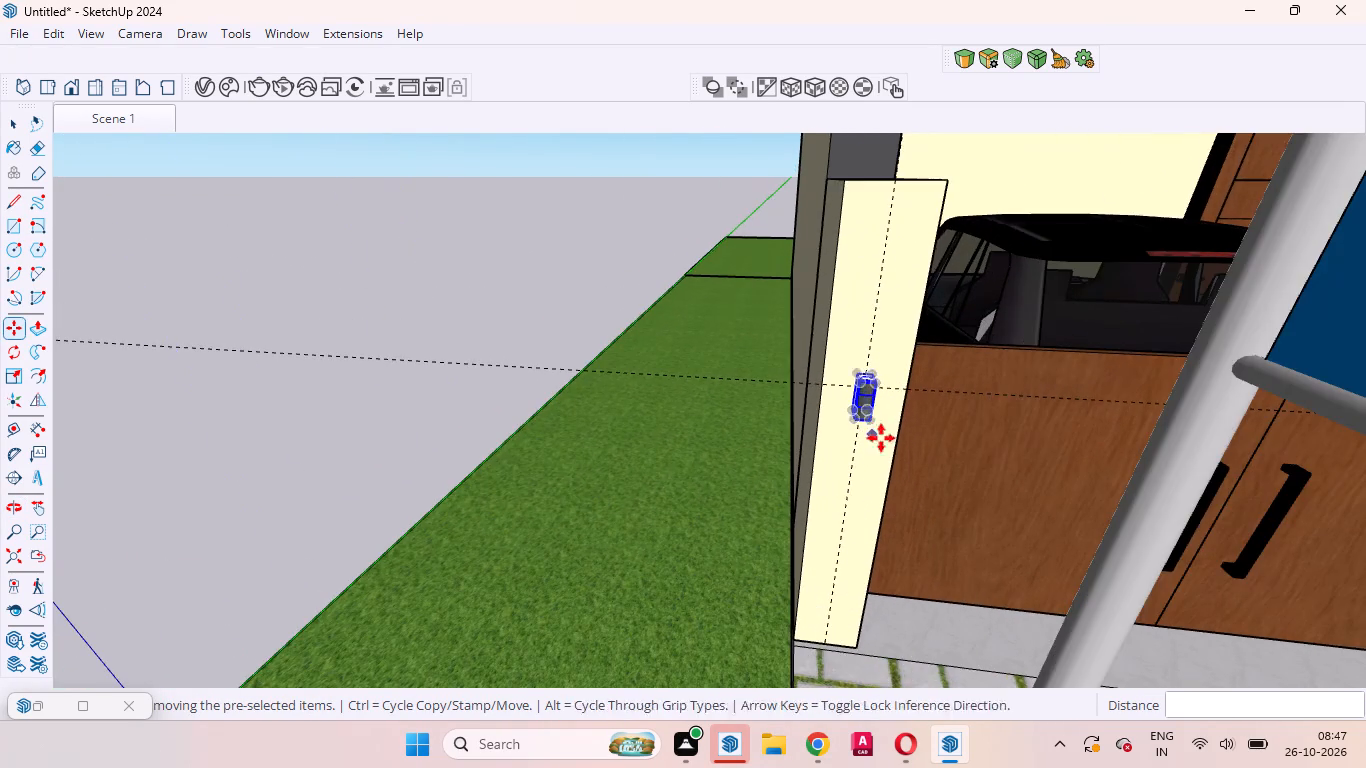
{"action": "scroll", "coordinate": [899, 445], "scroll_direction": "up", "scroll_amount": 1}
{"action": "middle_click_drag", "start_coordinate": [899, 445], "coordinate": [1133, 456]}
{"action": "scroll", "coordinate": [815, 313], "scroll_direction": "up", "scroll_amount": 9}
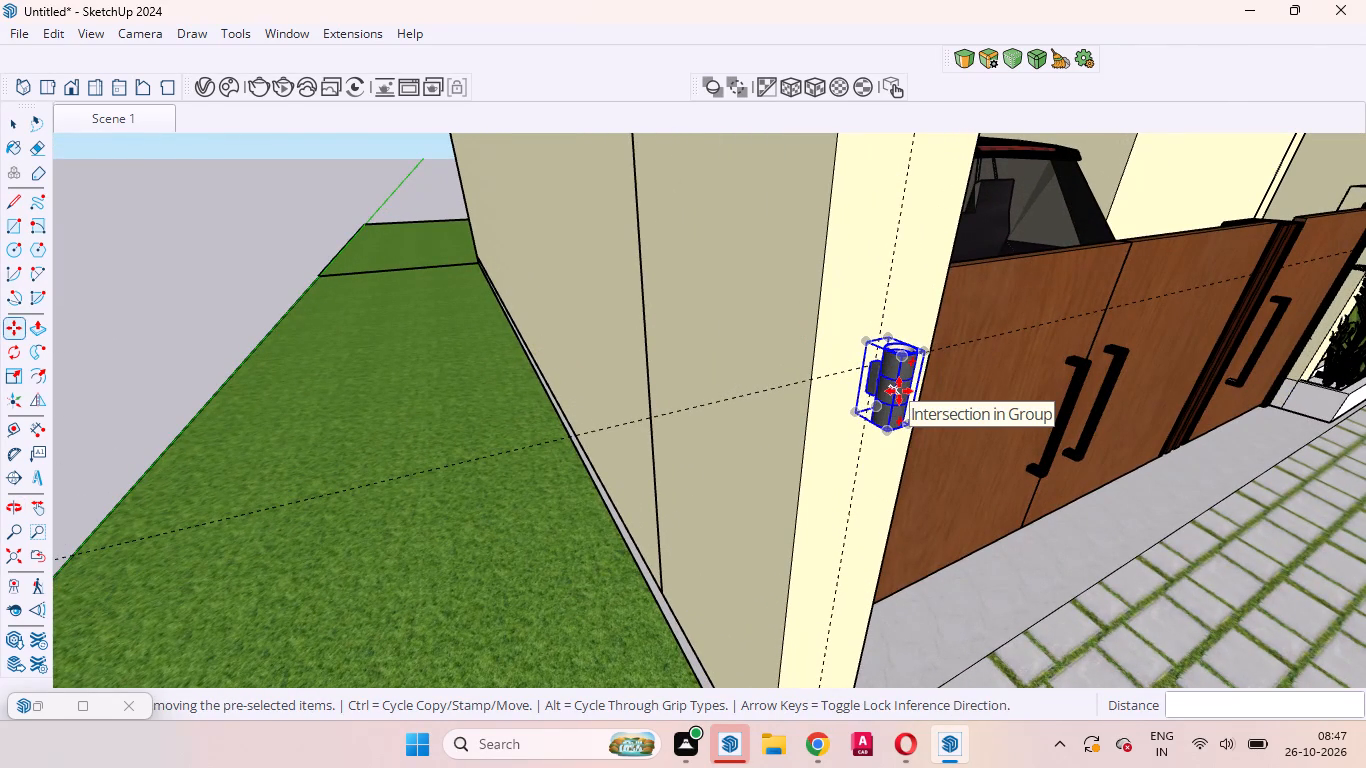
{"action": "key", "text": "s"}
{"action": "scroll", "coordinate": [907, 339], "scroll_direction": "up", "scroll_amount": 3}
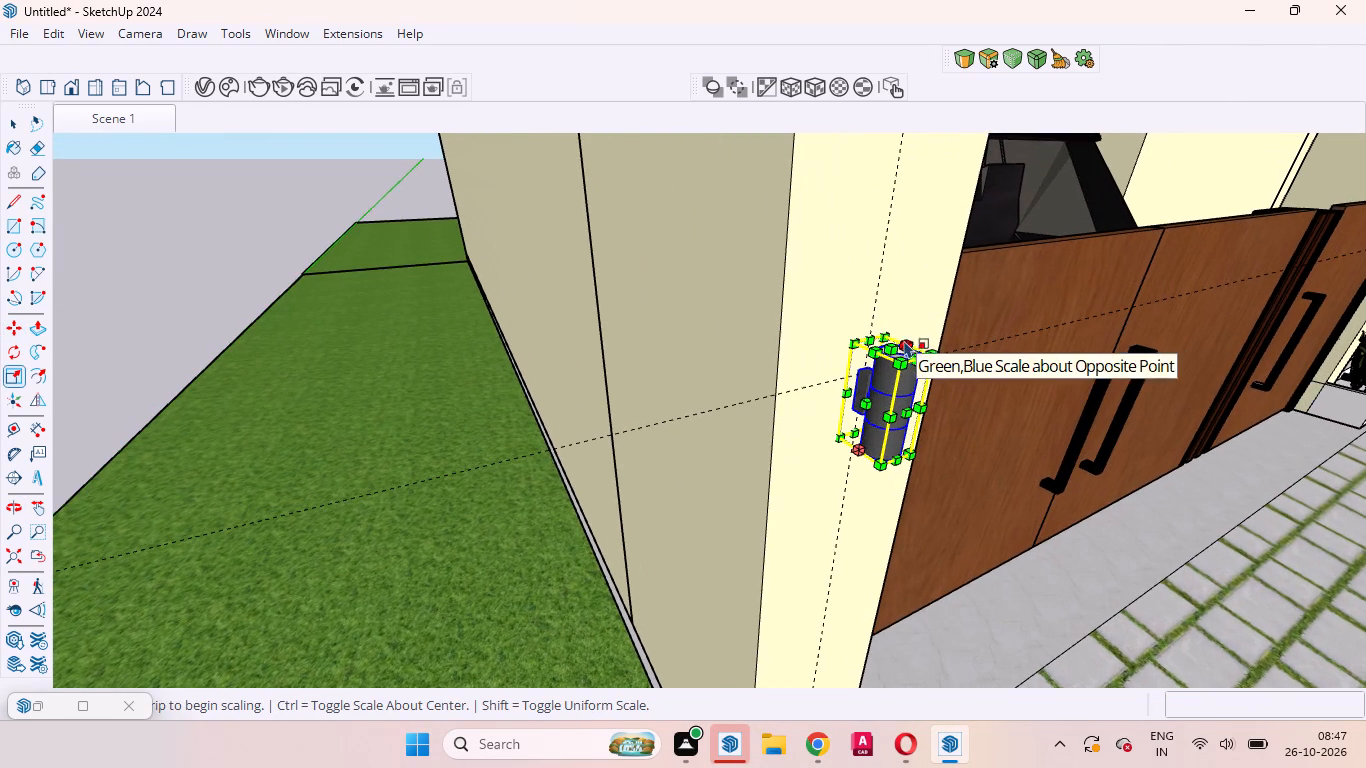
{"action": "left_click", "coordinate": [897, 341]}
{"action": "left_click", "coordinate": [896, 322]}
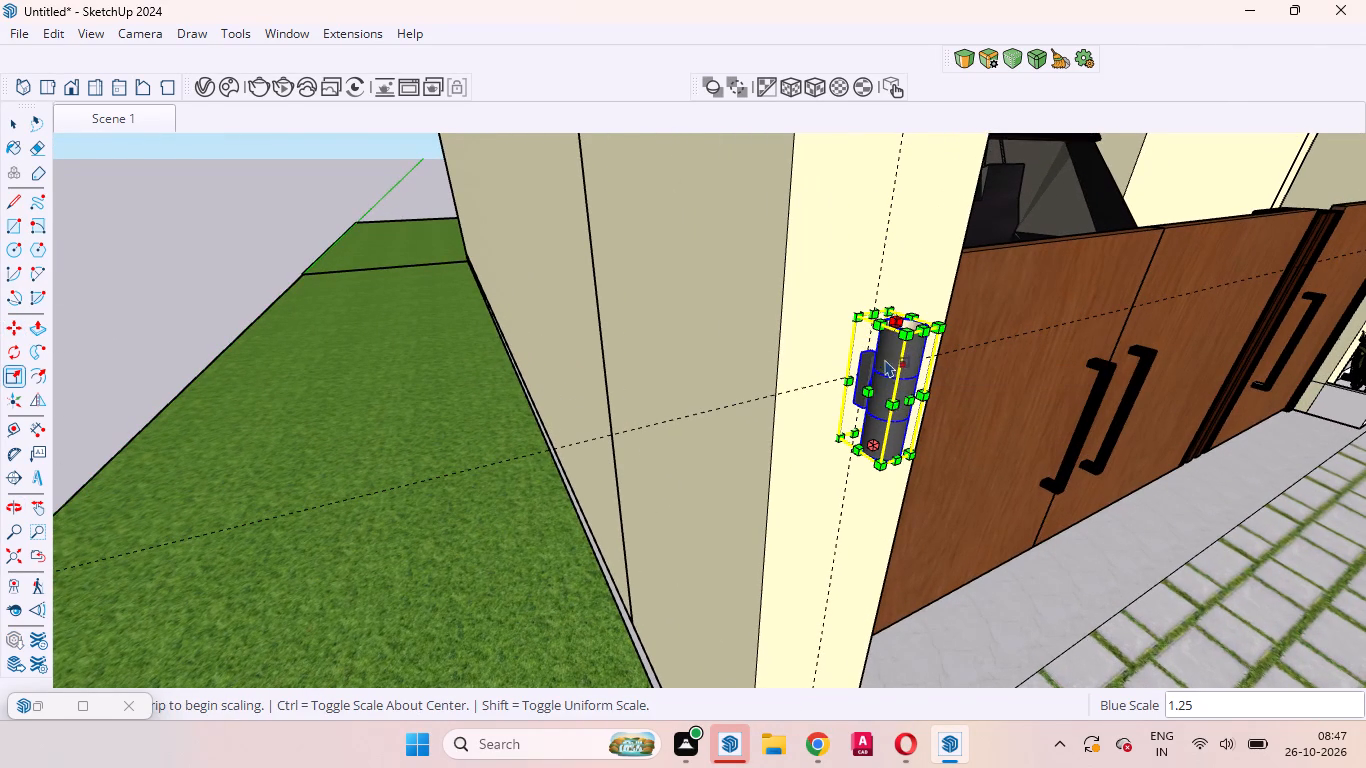
{"action": "left_click", "coordinate": [872, 387]}
{"action": "left_click", "coordinate": [846, 382]}
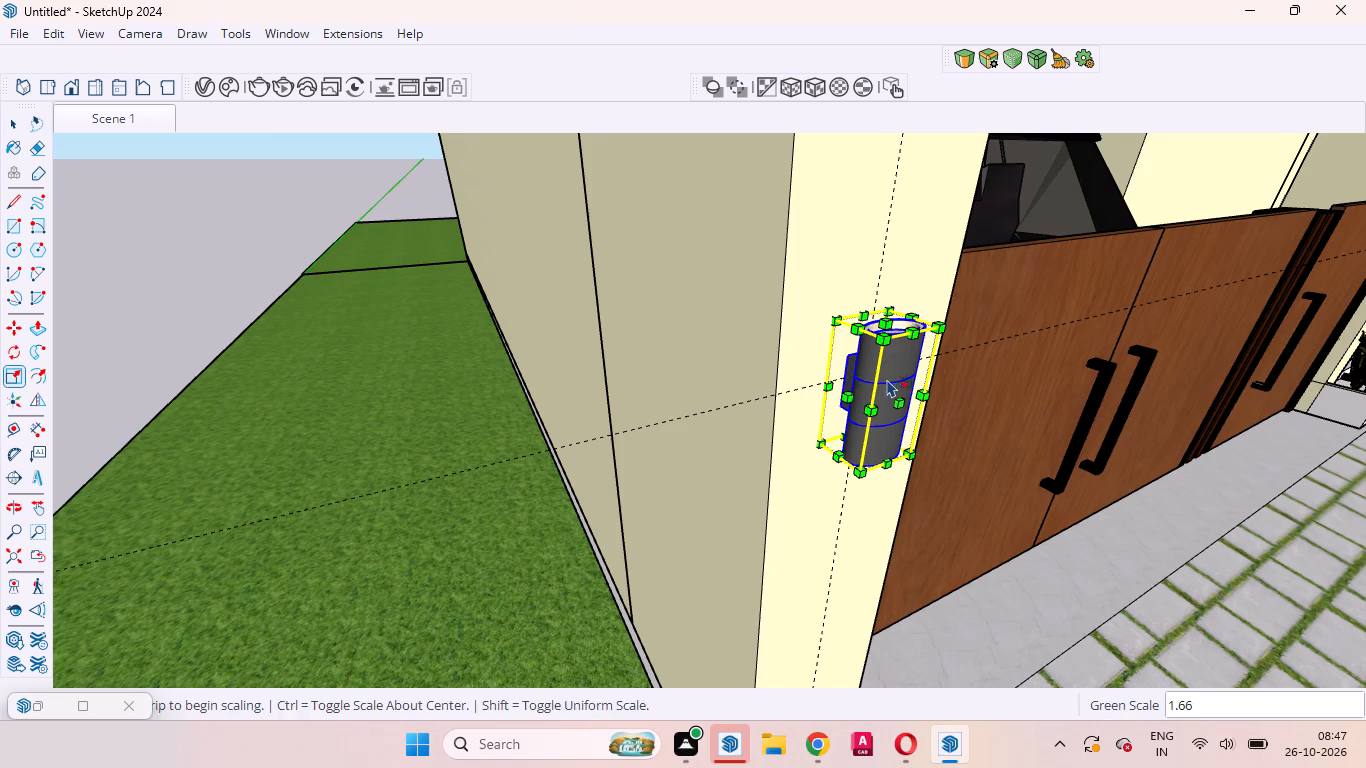
{"action": "middle_click_drag", "start_coordinate": [886, 390], "coordinate": [722, 349]}
{"action": "scroll", "coordinate": [708, 347], "scroll_direction": "down", "scroll_amount": 7}
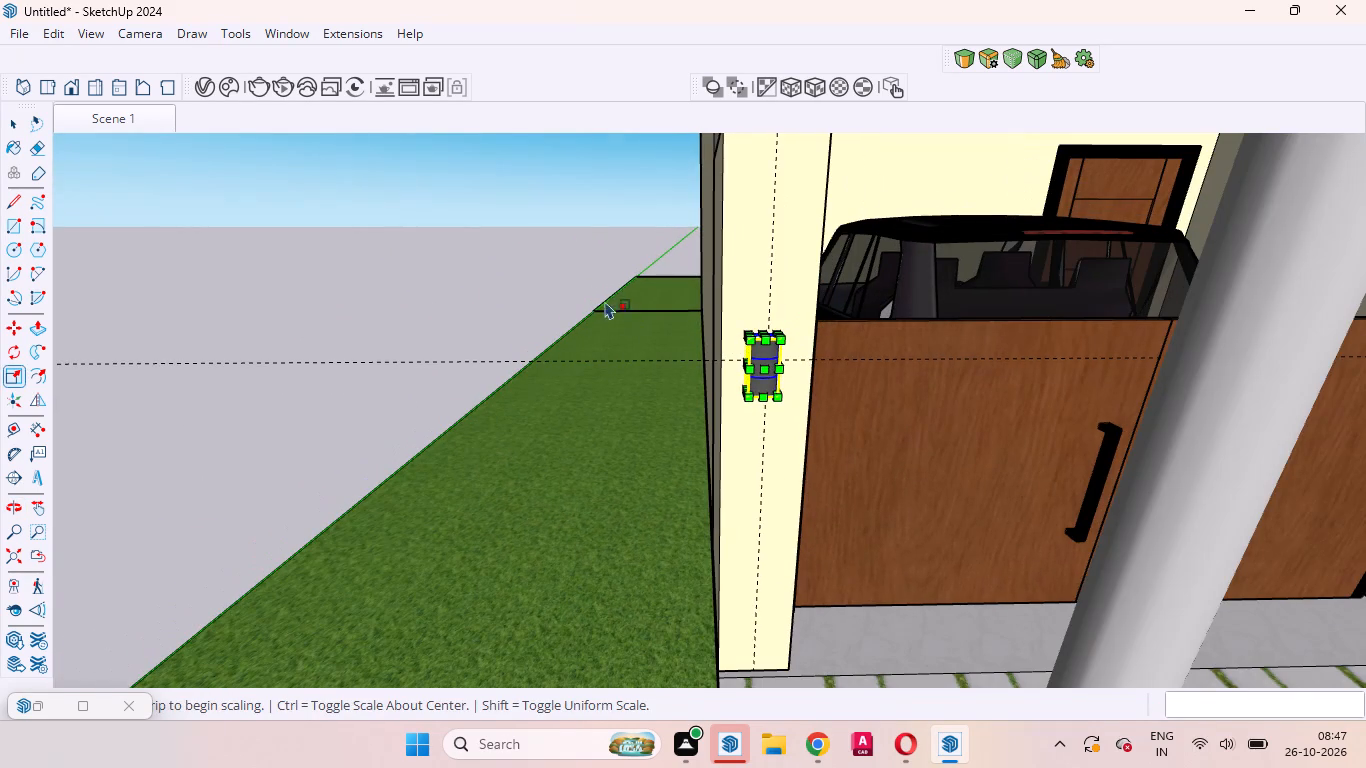
{"action": "key", "text": "space"}
{"action": "left_click", "coordinate": [552, 278]}
Shift the enlarged wall light 7/8" sideways toward the gate to centre it on the pillar's vertical guide.
{"action": "scroll", "coordinate": [770, 366], "scroll_direction": "up", "scroll_amount": 4}
{"action": "left_click", "coordinate": [770, 367]}
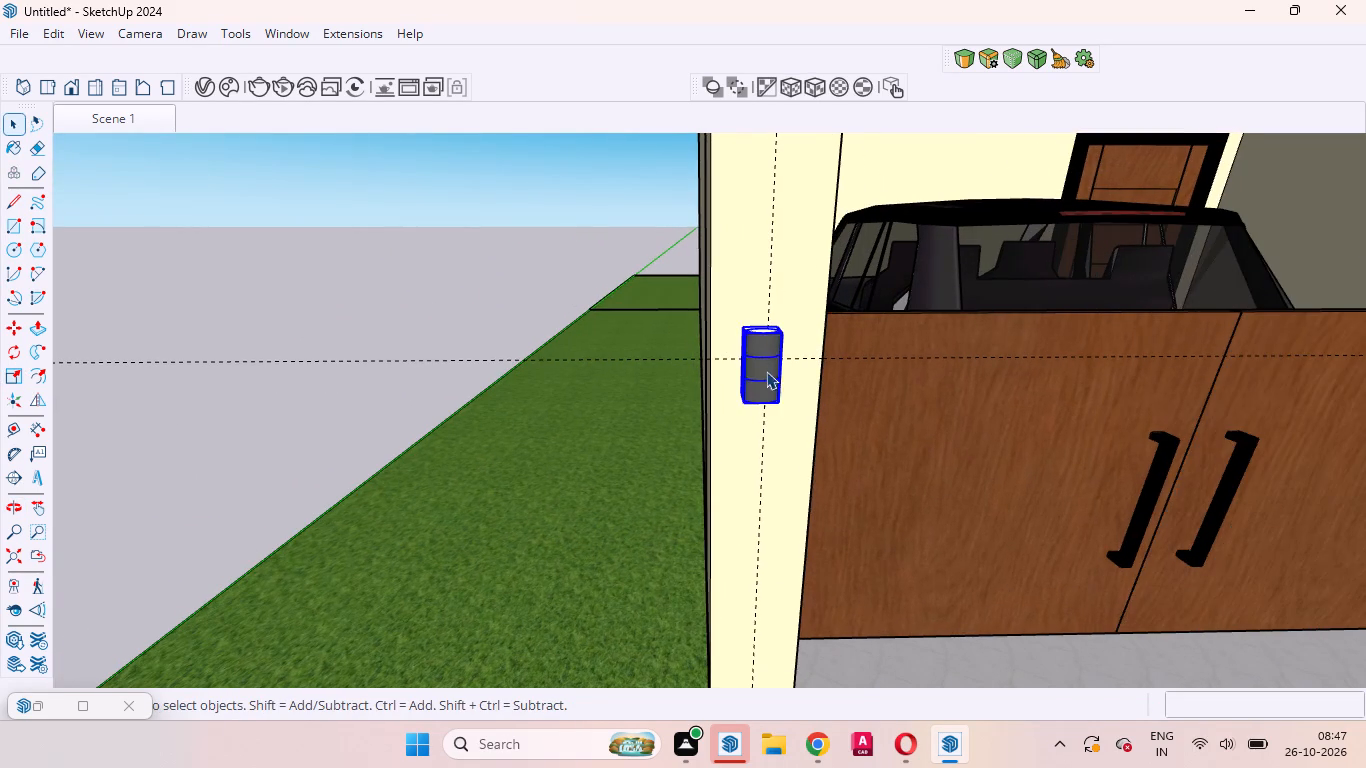
{"action": "scroll", "coordinate": [766, 372], "scroll_direction": "up", "scroll_amount": 5}
{"action": "middle_click_drag", "start_coordinate": [760, 466], "coordinate": [759, 312]}
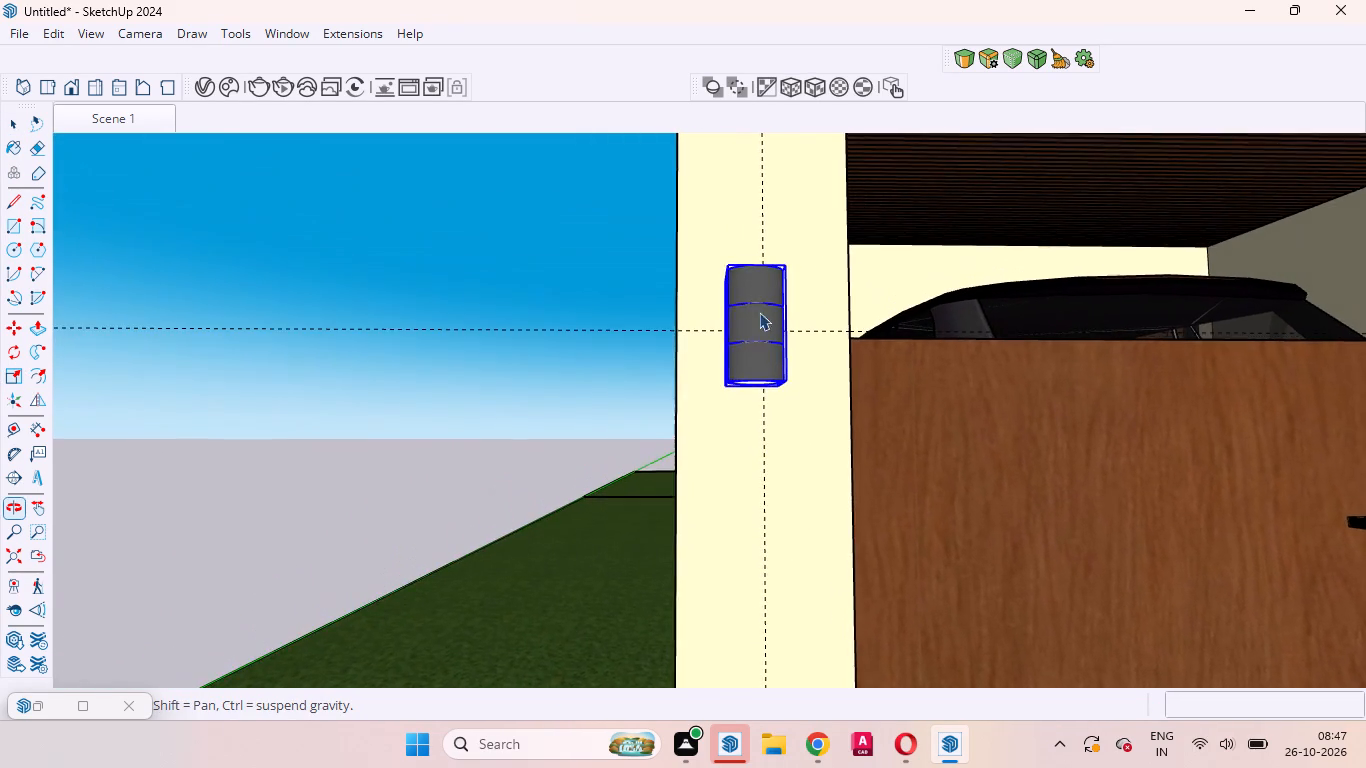
{"action": "middle_click_drag", "start_coordinate": [759, 312], "coordinate": [759, 315]}
{"action": "scroll", "coordinate": [723, 408], "scroll_direction": "up", "scroll_amount": 4}
{"action": "middle_click_drag", "start_coordinate": [748, 409], "coordinate": [761, 336]}
{"action": "scroll", "coordinate": [748, 409], "scroll_direction": "up", "scroll_amount": 1}
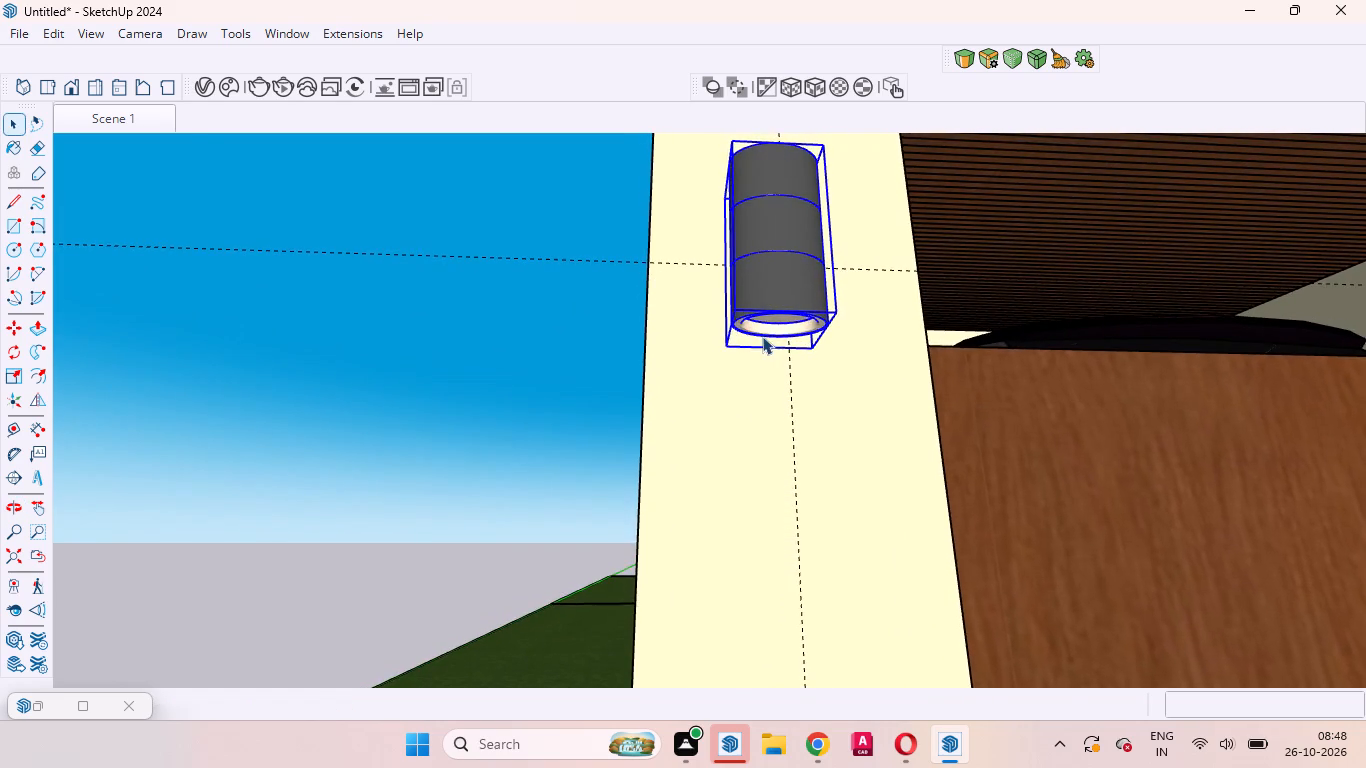
{"action": "scroll", "coordinate": [764, 349], "scroll_direction": "up", "scroll_amount": 5}
{"action": "middle_click_drag", "start_coordinate": [733, 445], "coordinate": [696, 440]}
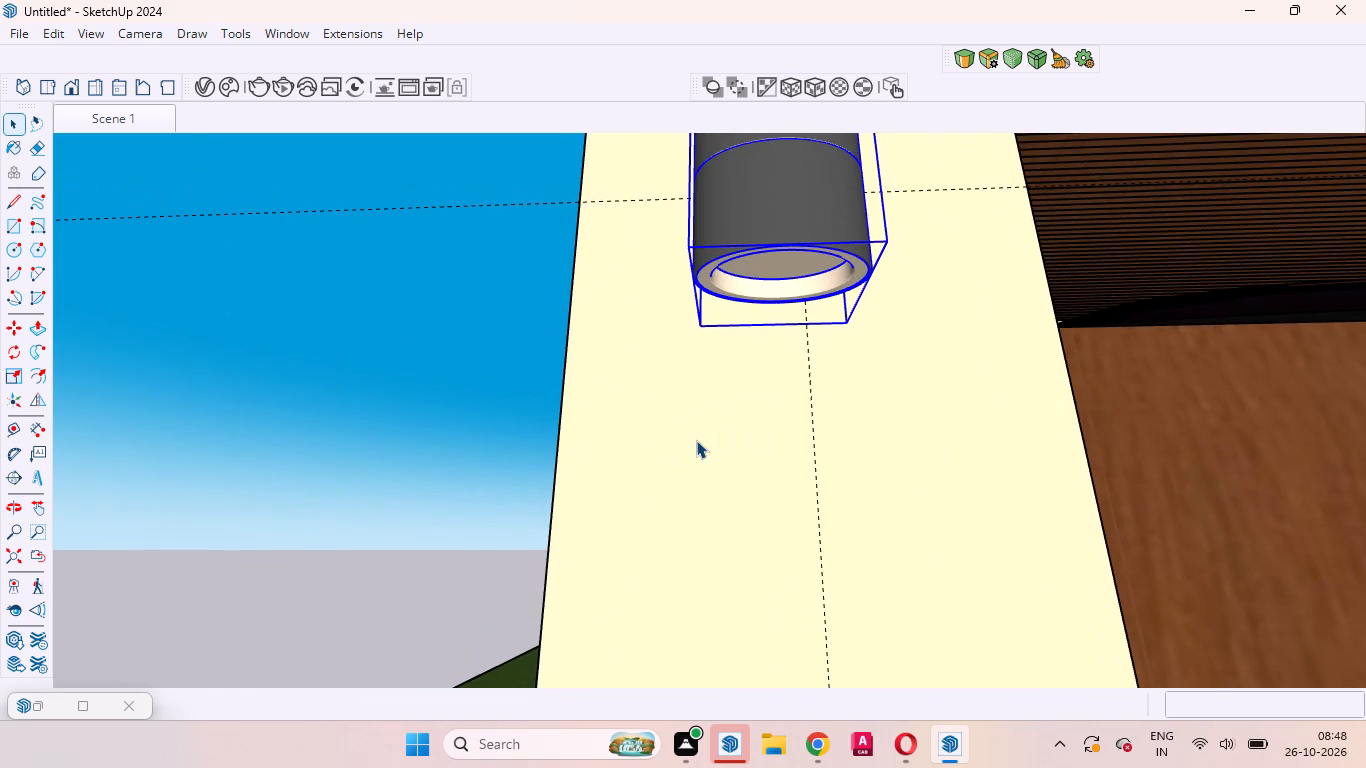
{"action": "key", "text": "m"}
{"action": "left_click", "coordinate": [696, 440]}
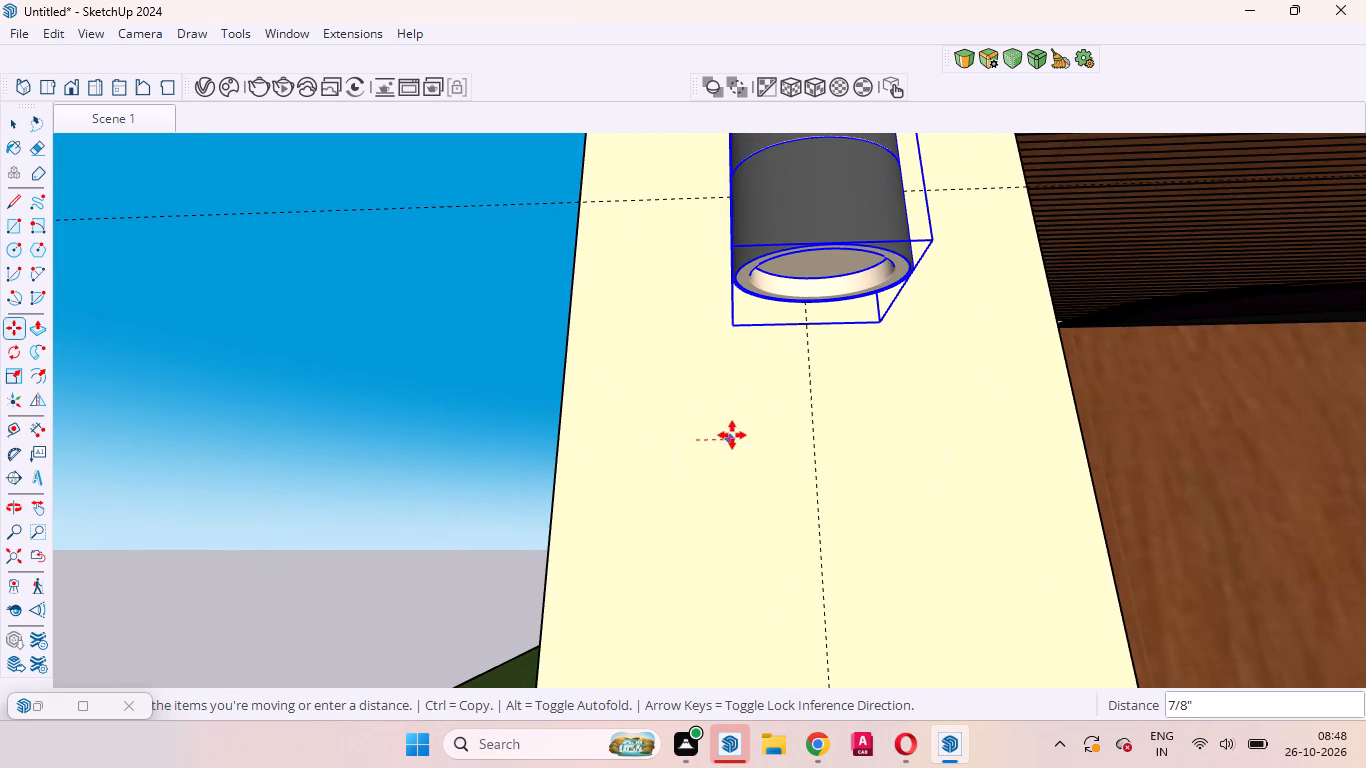
{"action": "left_click", "coordinate": [732, 435]}
Copy the wall light 32' to the first house's opposite boundary pillar, from top-edge midpoint to top-edge midpoint.
{"action": "middle_click_drag", "start_coordinate": [758, 415], "coordinate": [736, 625]}
{"action": "scroll", "coordinate": [715, 575], "scroll_direction": "down", "scroll_amount": 2}
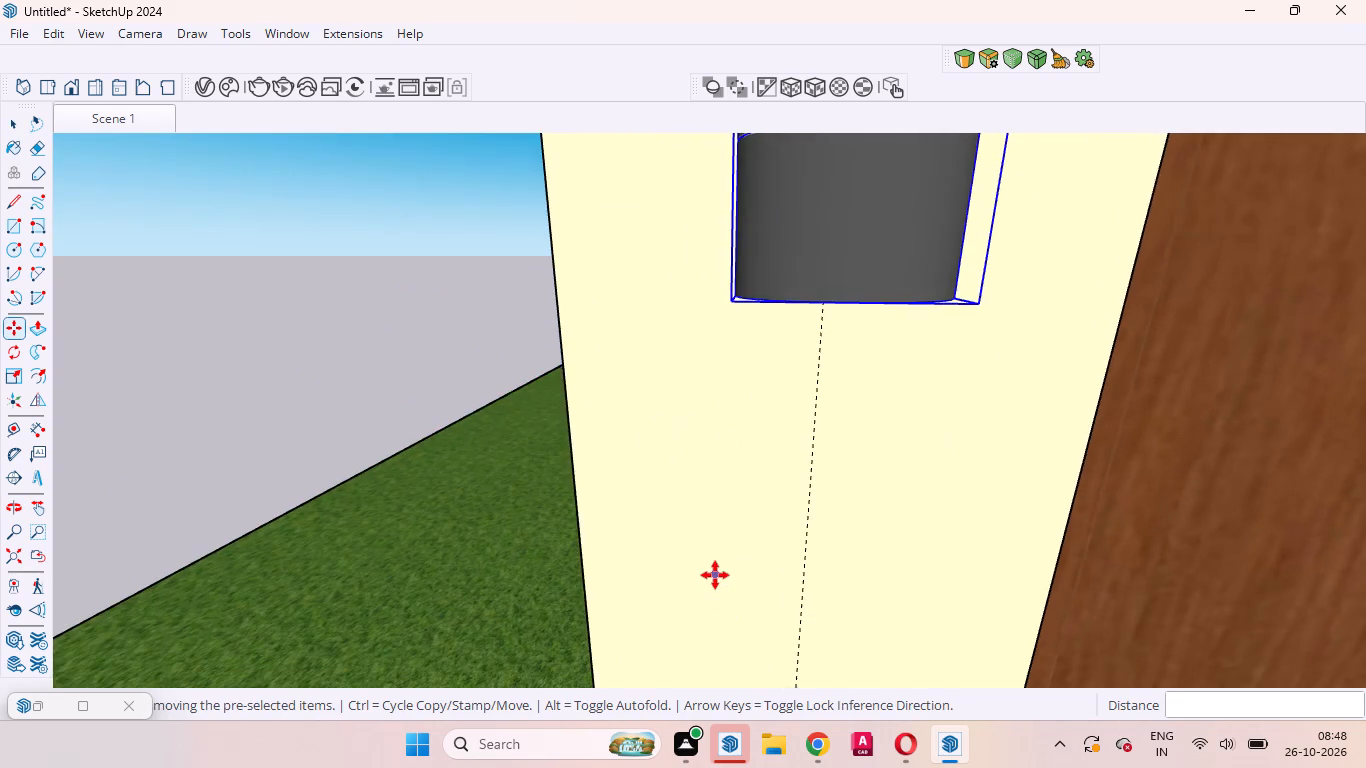
{"action": "scroll", "coordinate": [715, 575], "scroll_direction": "down", "scroll_amount": 10}
{"action": "scroll", "coordinate": [719, 324], "scroll_direction": "down", "scroll_amount": 5}
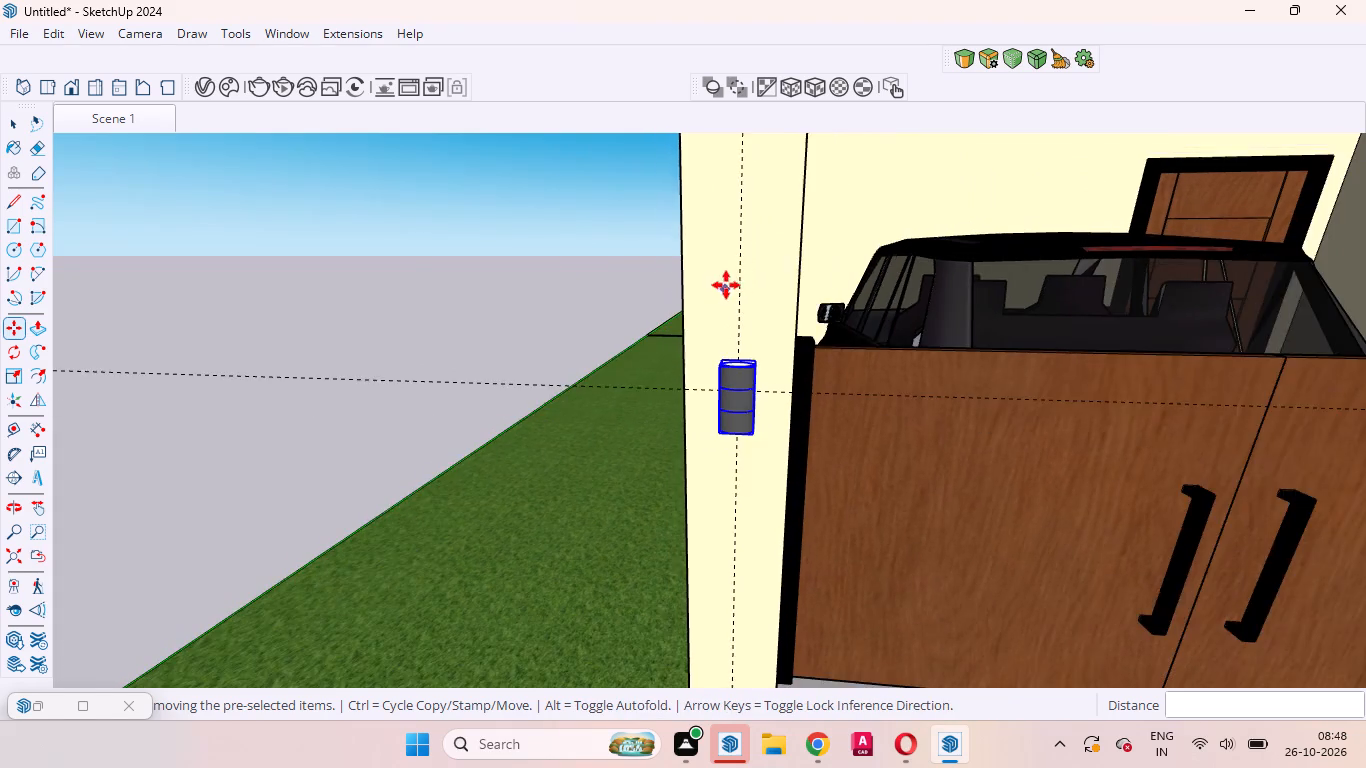
{"action": "scroll", "coordinate": [726, 285], "scroll_direction": "down", "scroll_amount": 4}
{"action": "scroll", "coordinate": [737, 284], "scroll_direction": "up", "scroll_amount": 3}
{"action": "key", "text": "m"}
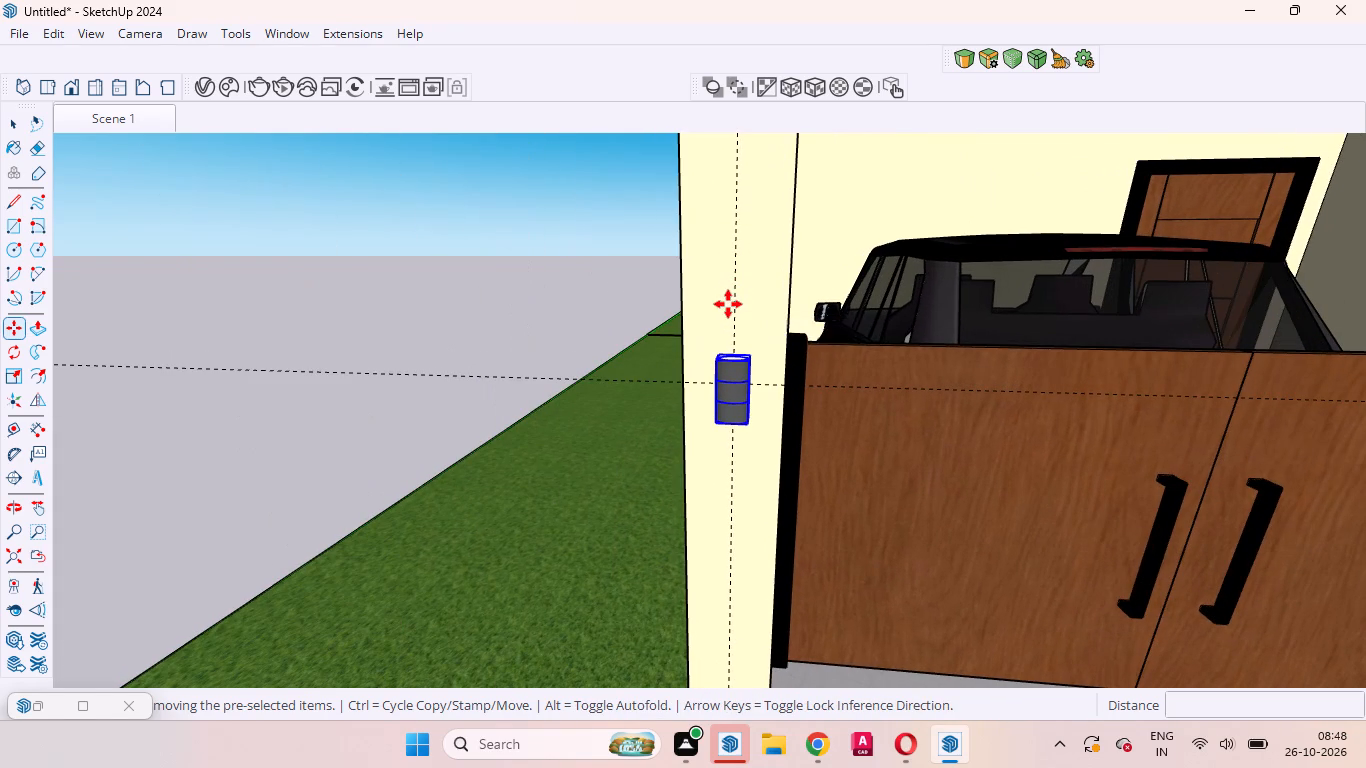
{"action": "scroll", "coordinate": [724, 321], "scroll_direction": "down", "scroll_amount": 4}
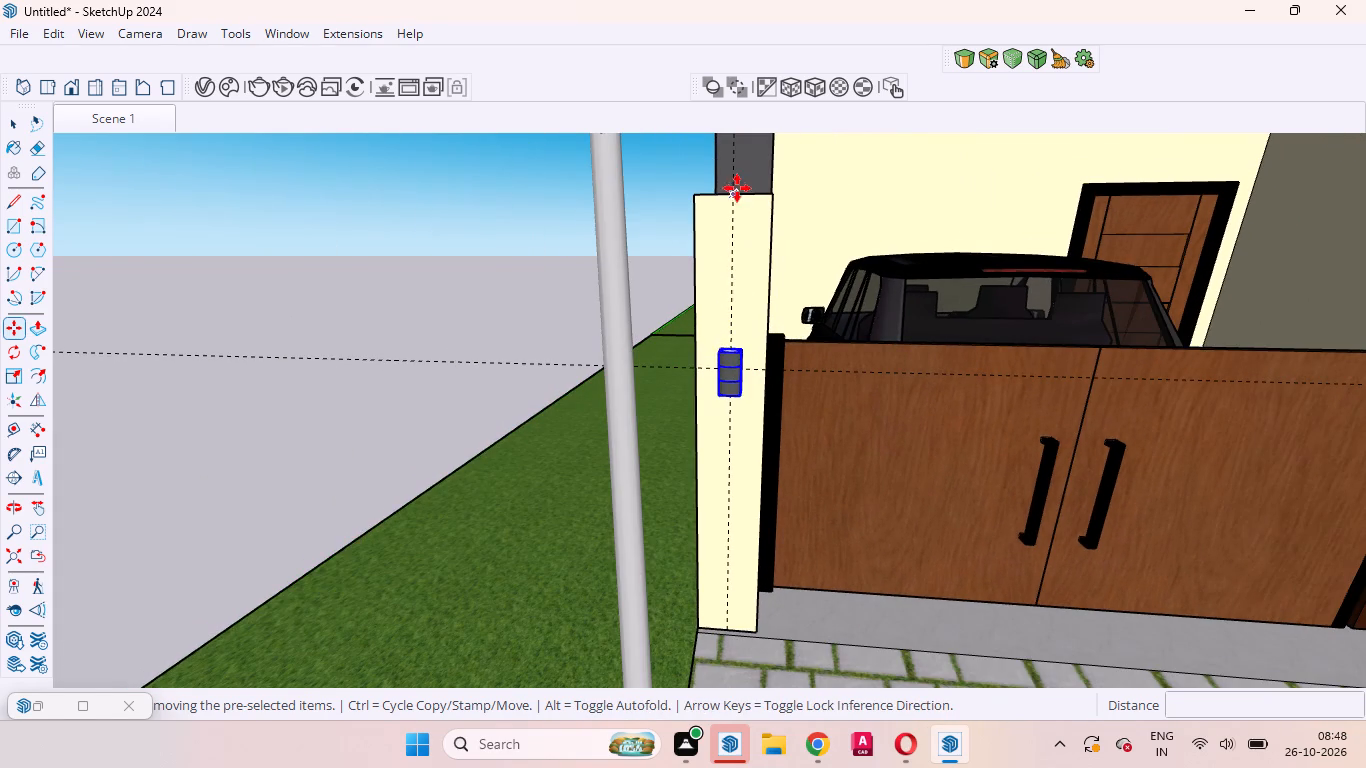
{"action": "scroll", "coordinate": [731, 187], "scroll_direction": "up", "scroll_amount": 3}
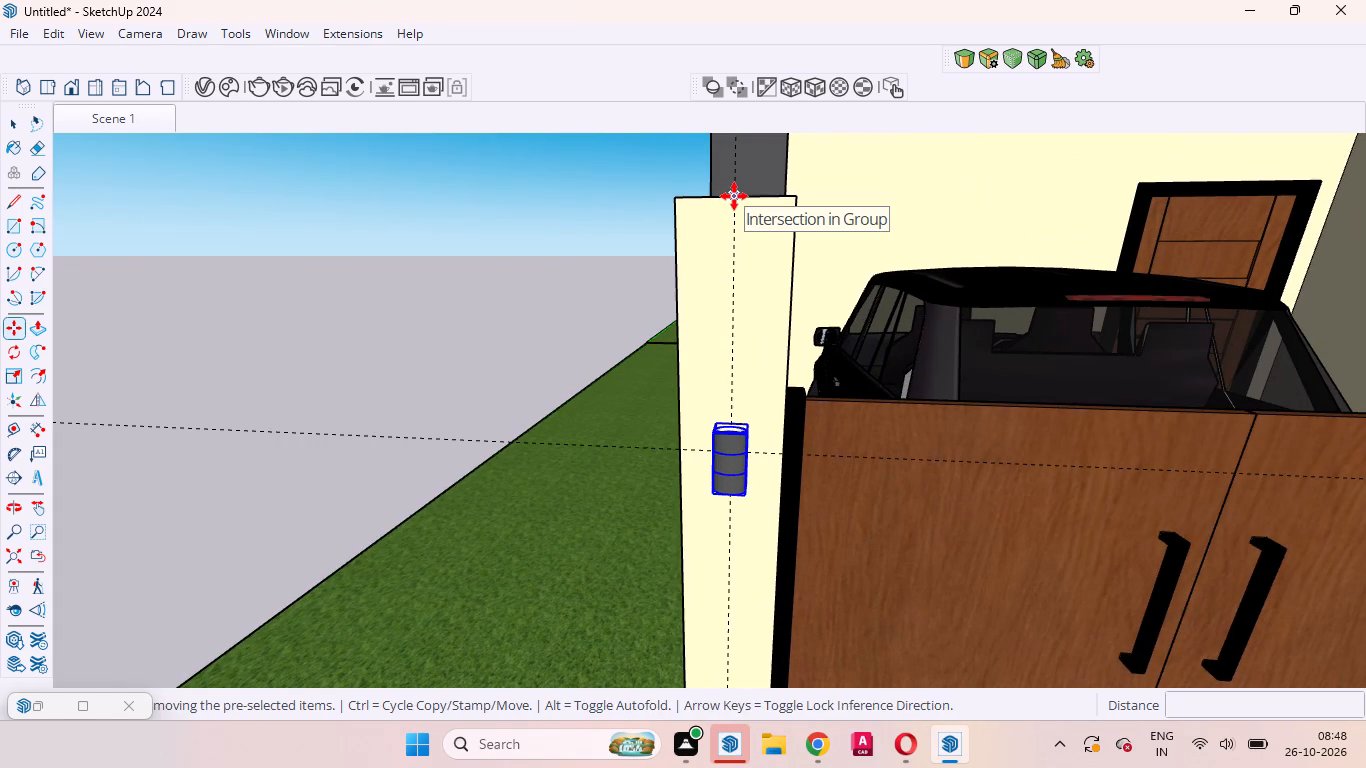
{"action": "left_click", "coordinate": [734, 196]}
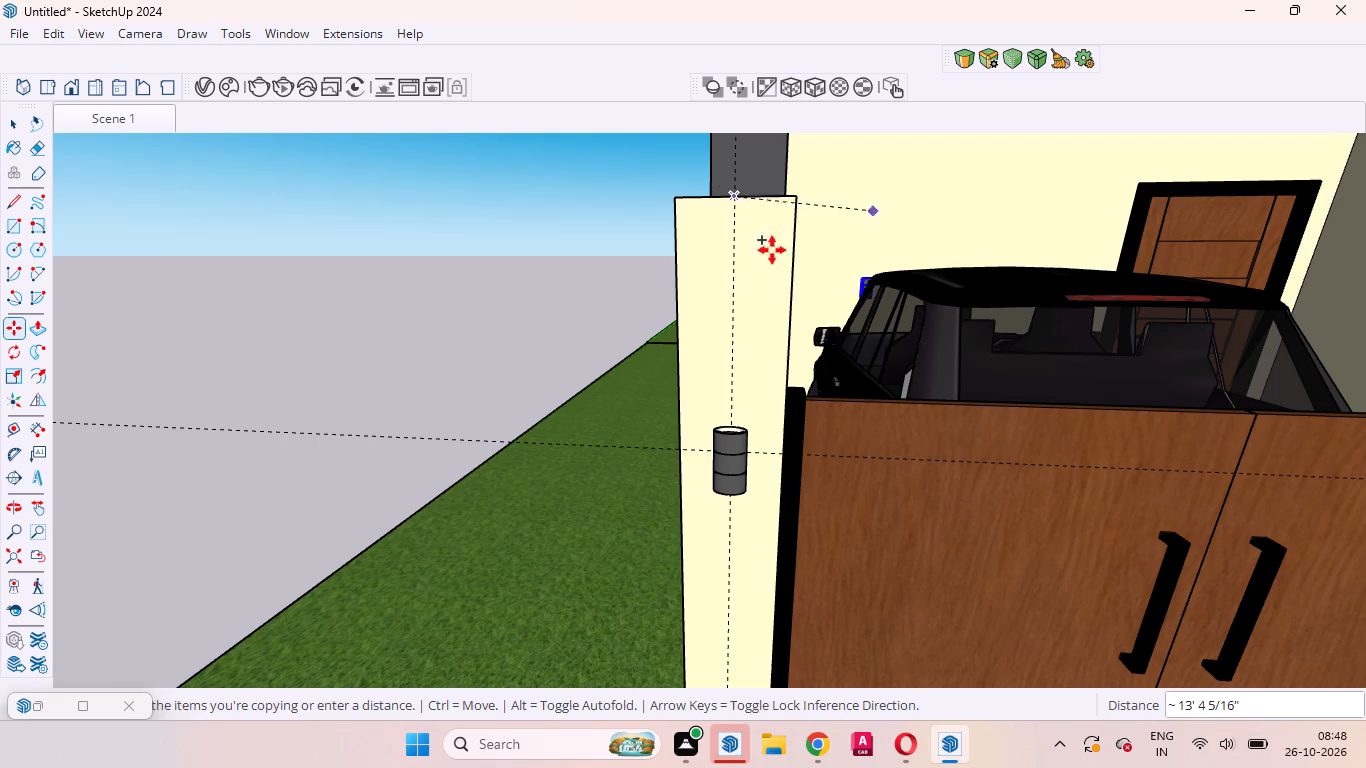
{"action": "scroll", "coordinate": [689, 297], "scroll_direction": "down", "scroll_amount": 20}
{"action": "scroll", "coordinate": [689, 297], "scroll_direction": "down", "scroll_amount": 6}
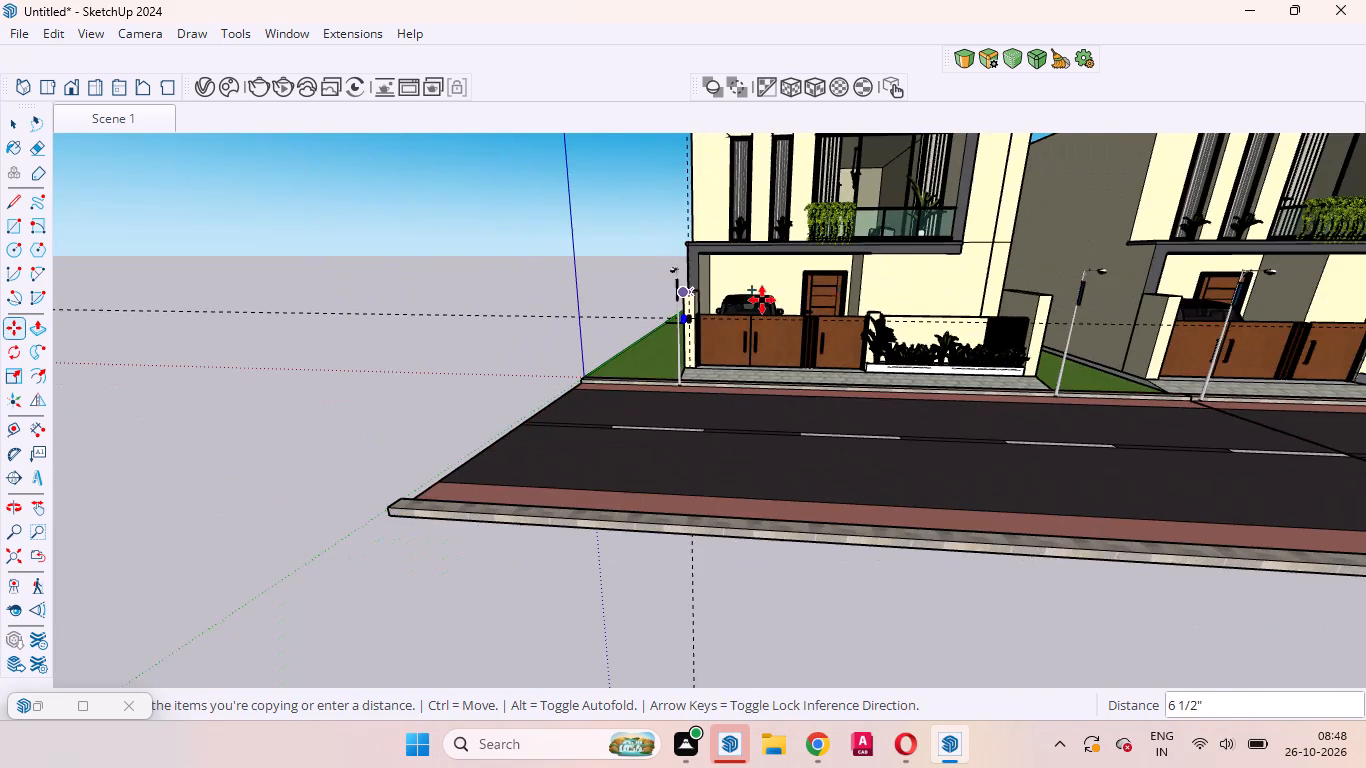
{"action": "scroll", "coordinate": [1052, 301], "scroll_direction": "up", "scroll_amount": 14}
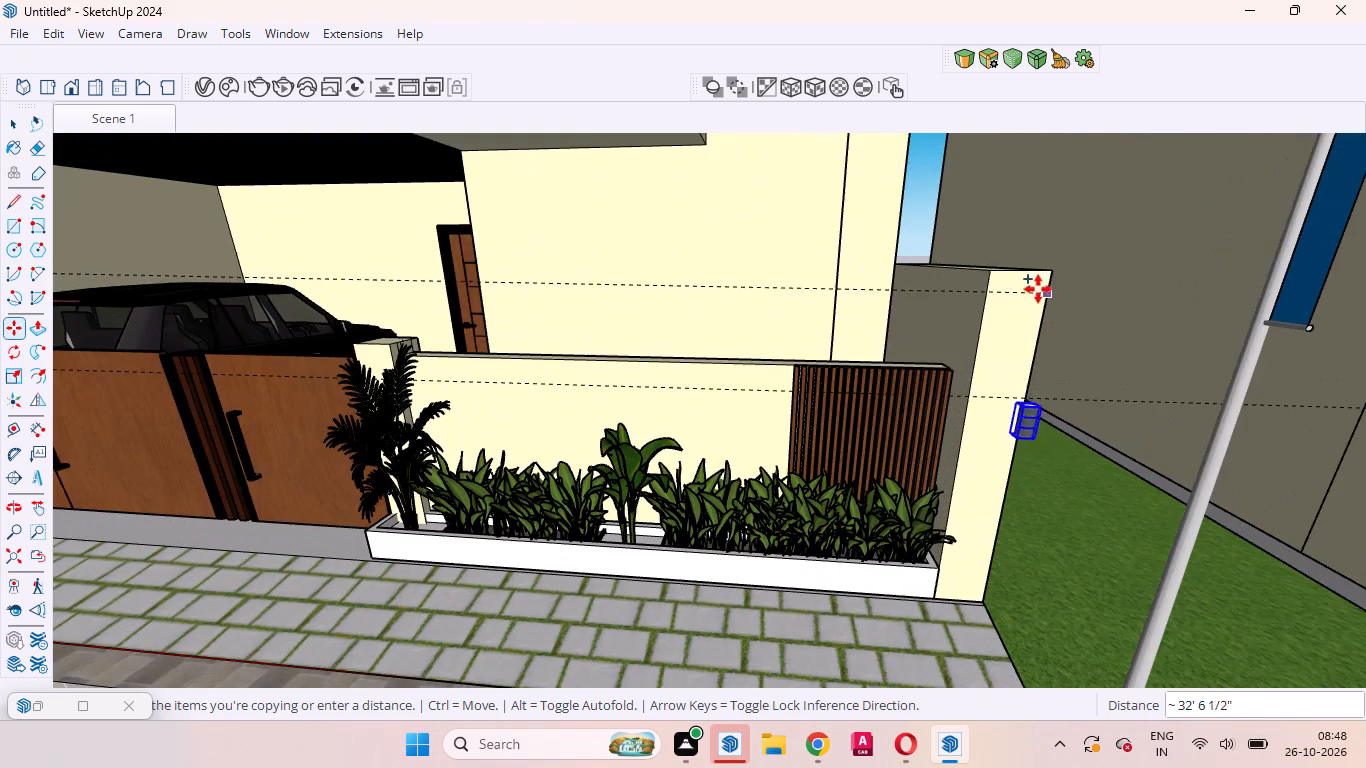
{"action": "left_click", "coordinate": [1024, 272]}
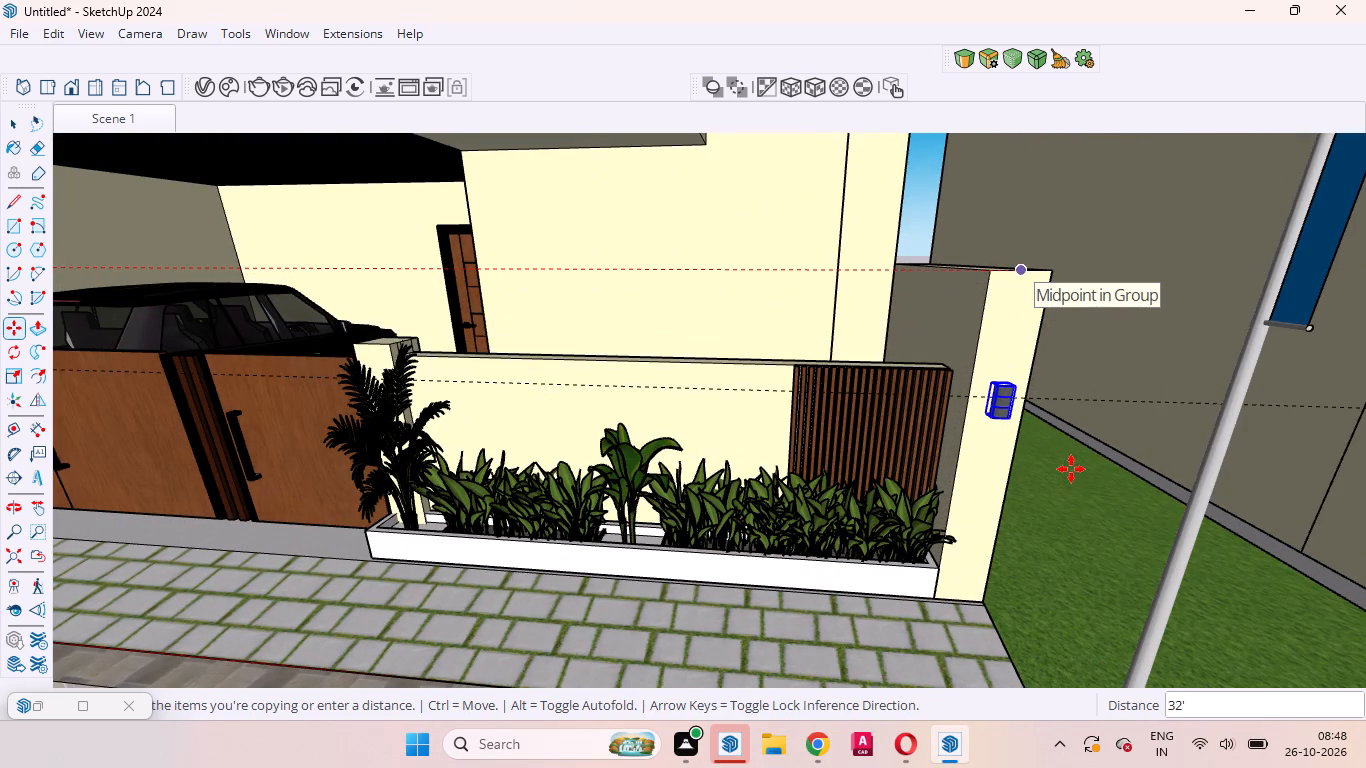
{"action": "key", "text": "space"}
{"action": "scroll", "coordinate": [1020, 488], "scroll_direction": "down", "scroll_amount": 17}
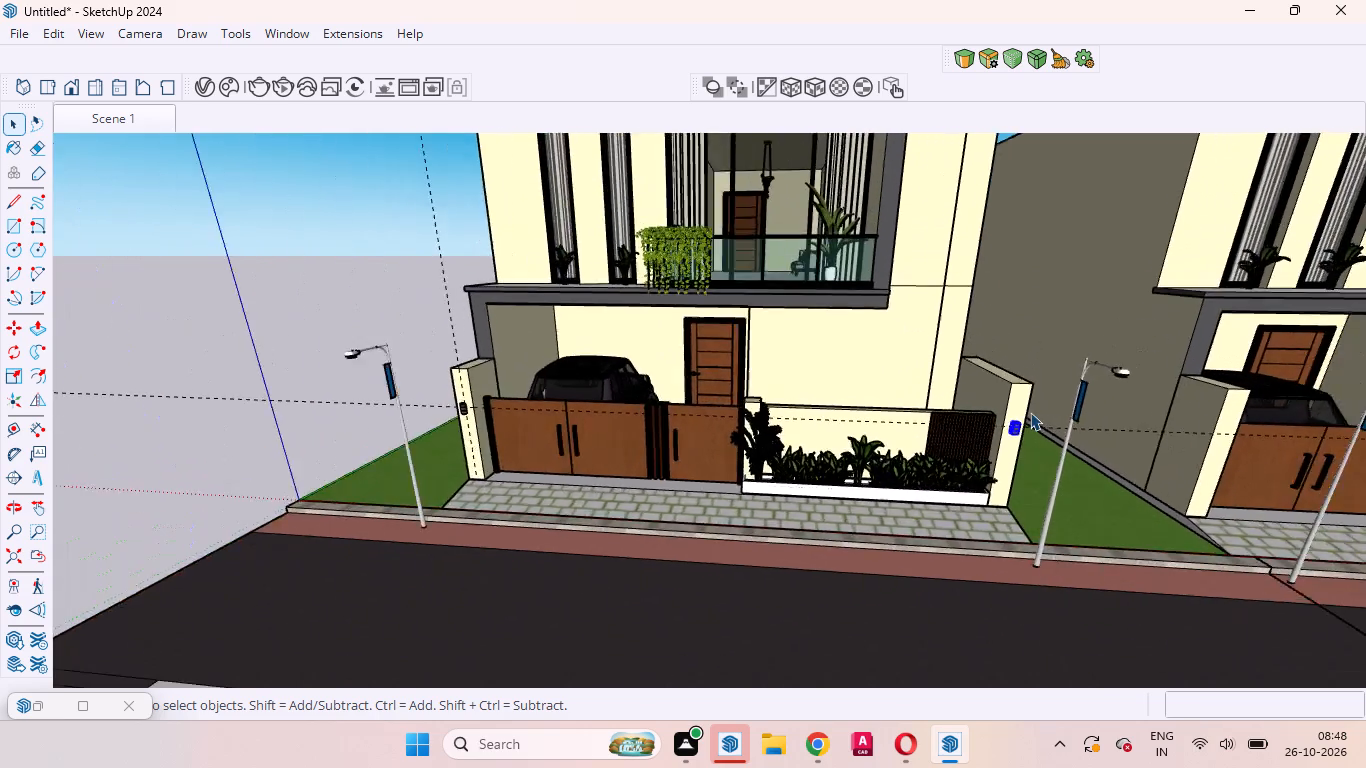
Delete the vertical and horizontal construction guides crossing at the first house's boundary pillar beside the car gate.
{"action": "scroll", "coordinate": [1030, 412], "scroll_direction": "down", "scroll_amount": 6}
{"action": "left_click", "coordinate": [503, 353]}
{"action": "scroll", "coordinate": [688, 362], "scroll_direction": "up", "scroll_amount": 7}
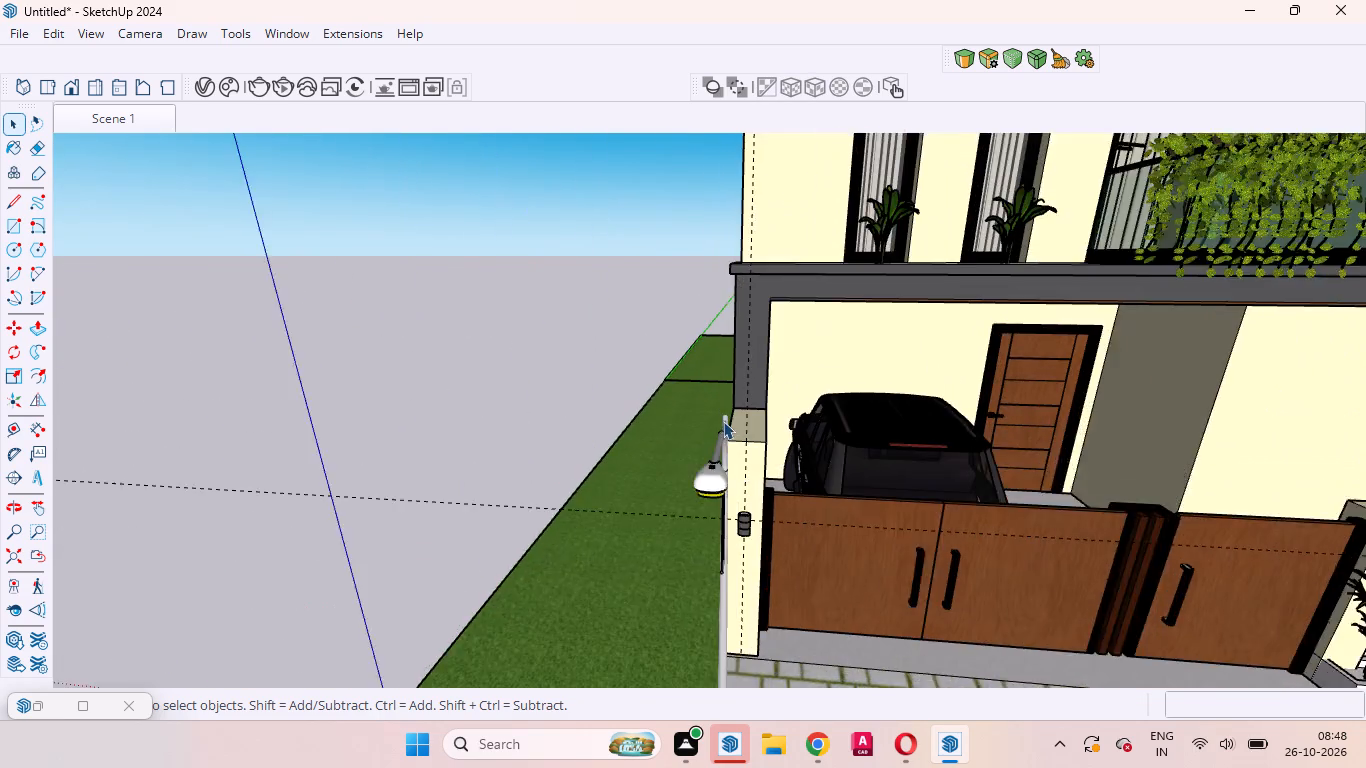
{"action": "scroll", "coordinate": [723, 421], "scroll_direction": "up", "scroll_amount": 1}
{"action": "scroll", "coordinate": [723, 421], "scroll_direction": "down", "scroll_amount": 2}
{"action": "left_click", "coordinate": [748, 378]}
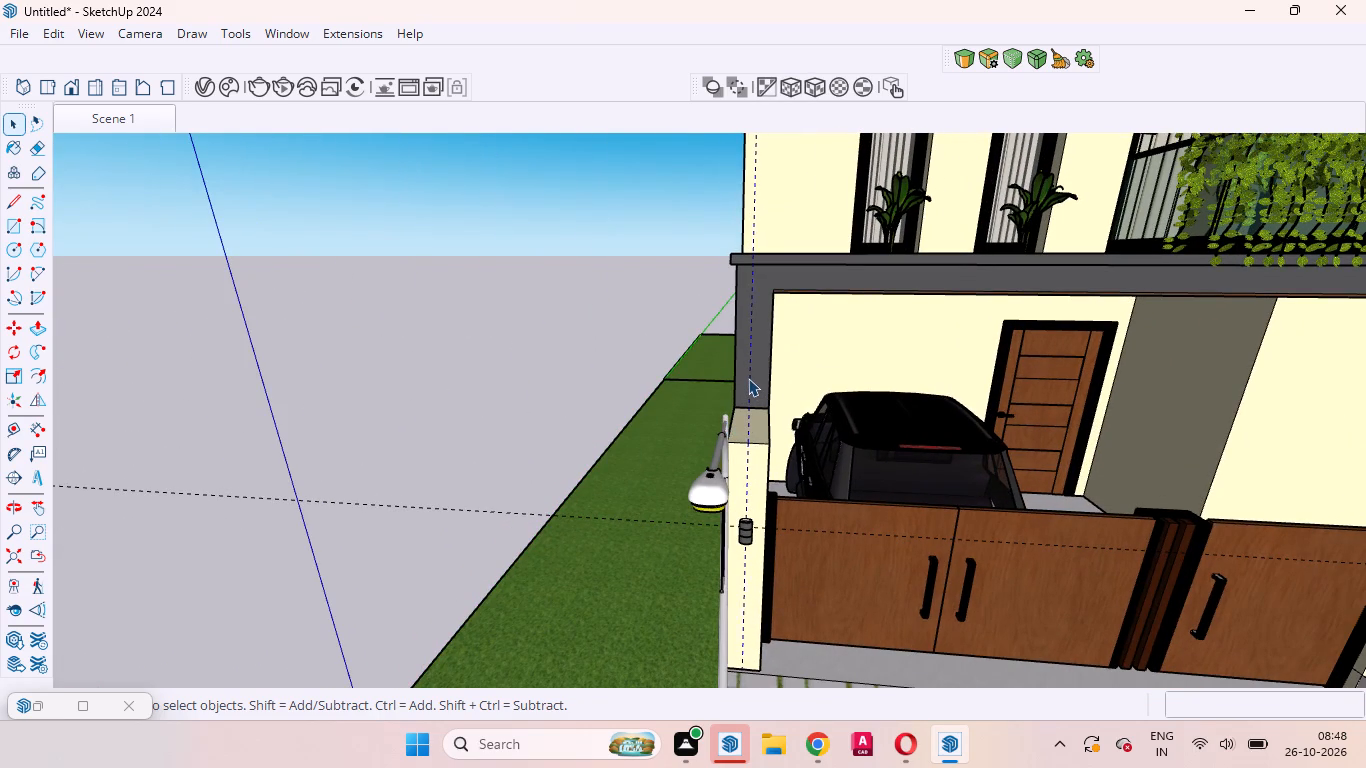
{"action": "key", "text": "Delete"}
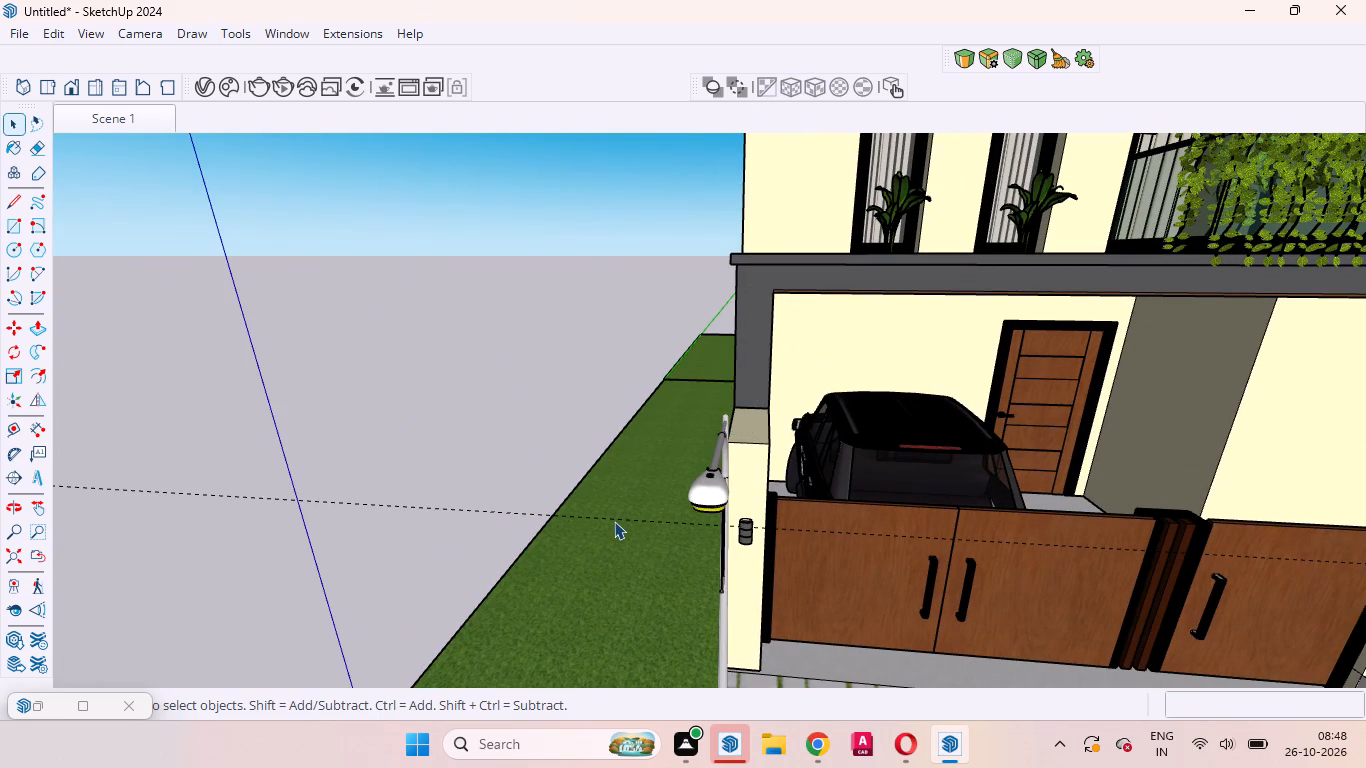
{"action": "left_click", "coordinate": [614, 521]}
{"action": "key", "text": "Delete"}
{"action": "left_click", "coordinate": [570, 445]}
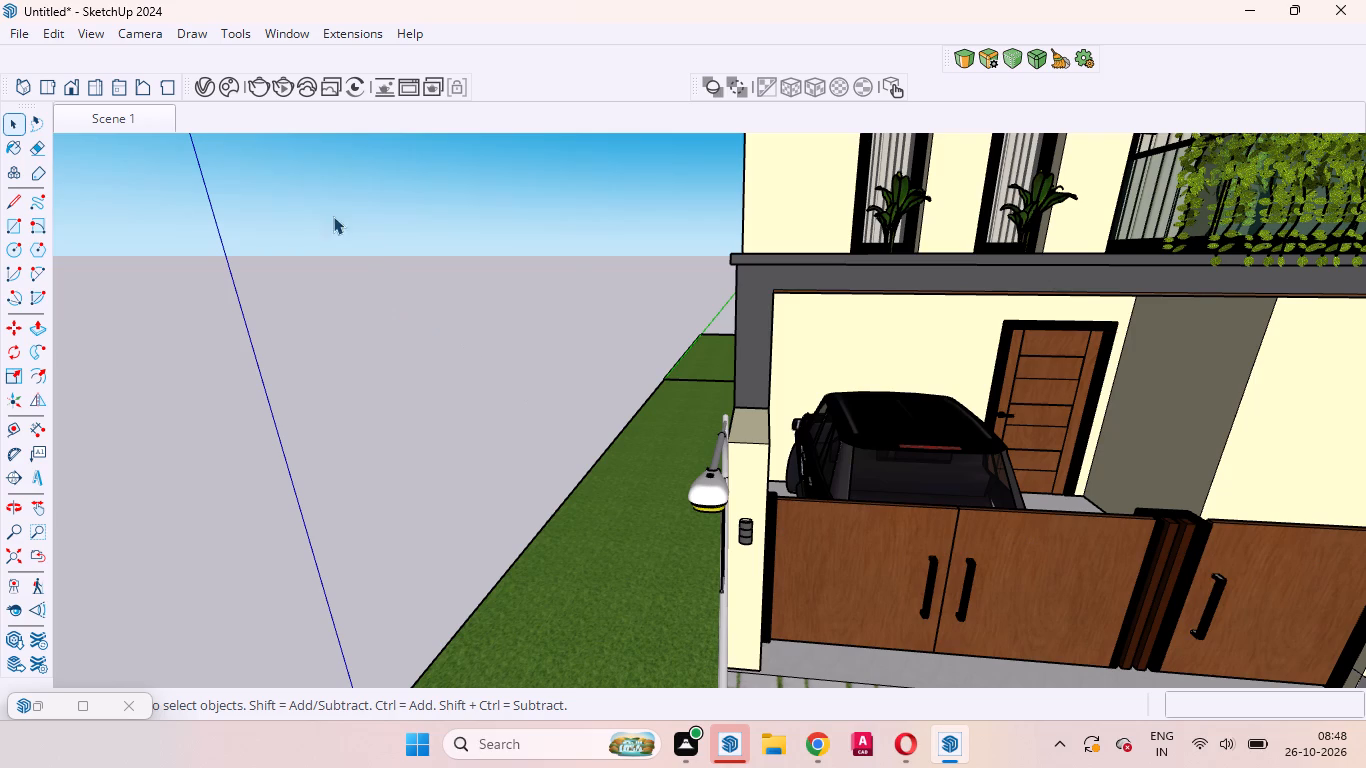
Return to Scene 1, show the default tray and sample the black material from the car gate's handle.
{"action": "left_click", "coordinate": [135, 116]}
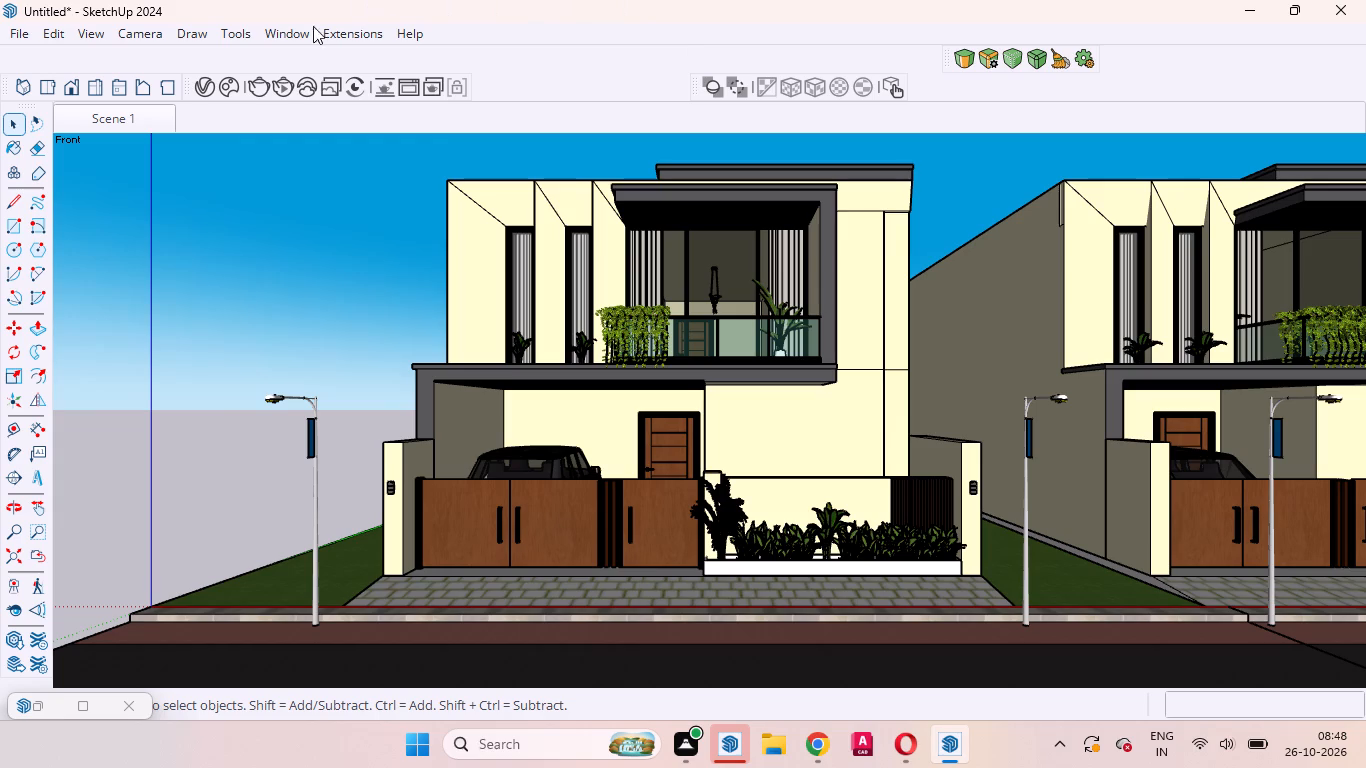
{"action": "left_click", "coordinate": [282, 36]}
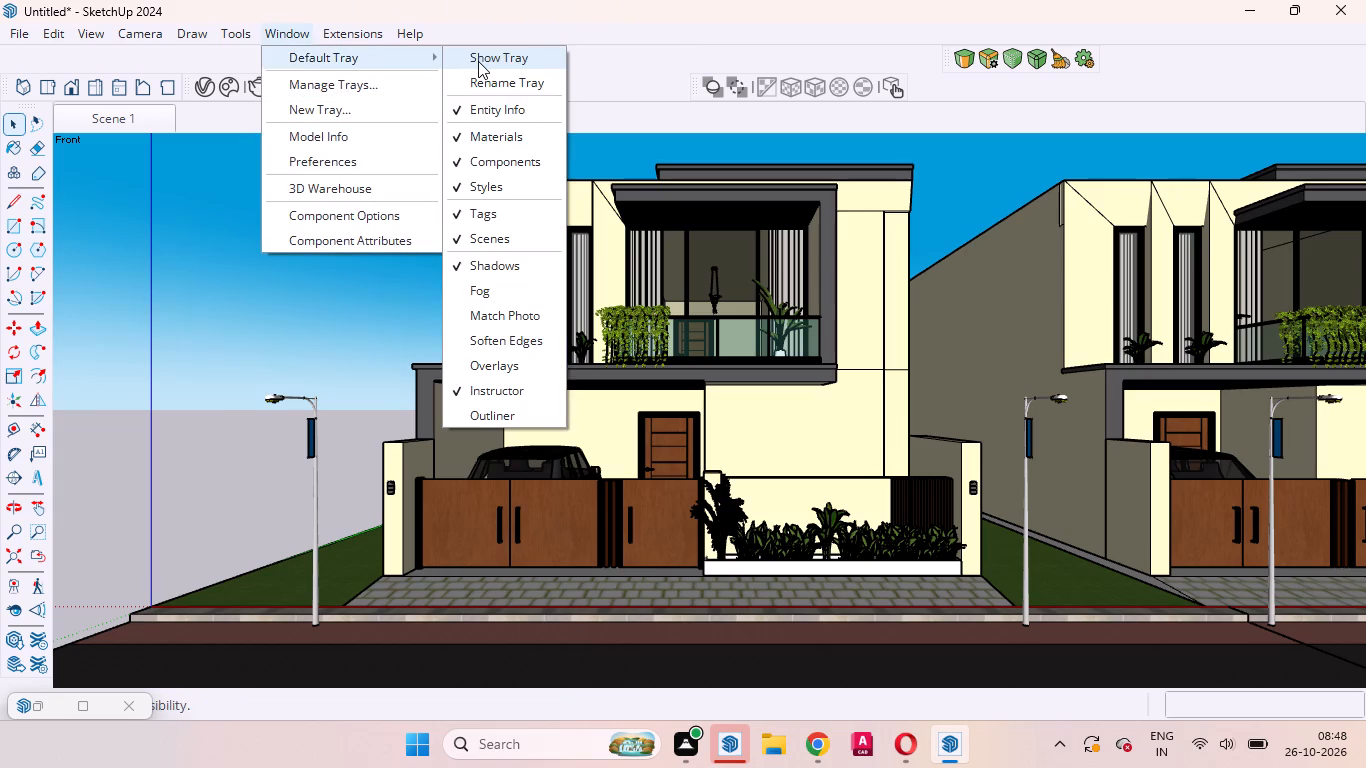
{"action": "left_click", "coordinate": [479, 61]}
{"action": "left_click_drag", "start_coordinate": [869, 356], "coordinate": [1070, 249]}
{"action": "left_click", "coordinate": [1196, 359]}
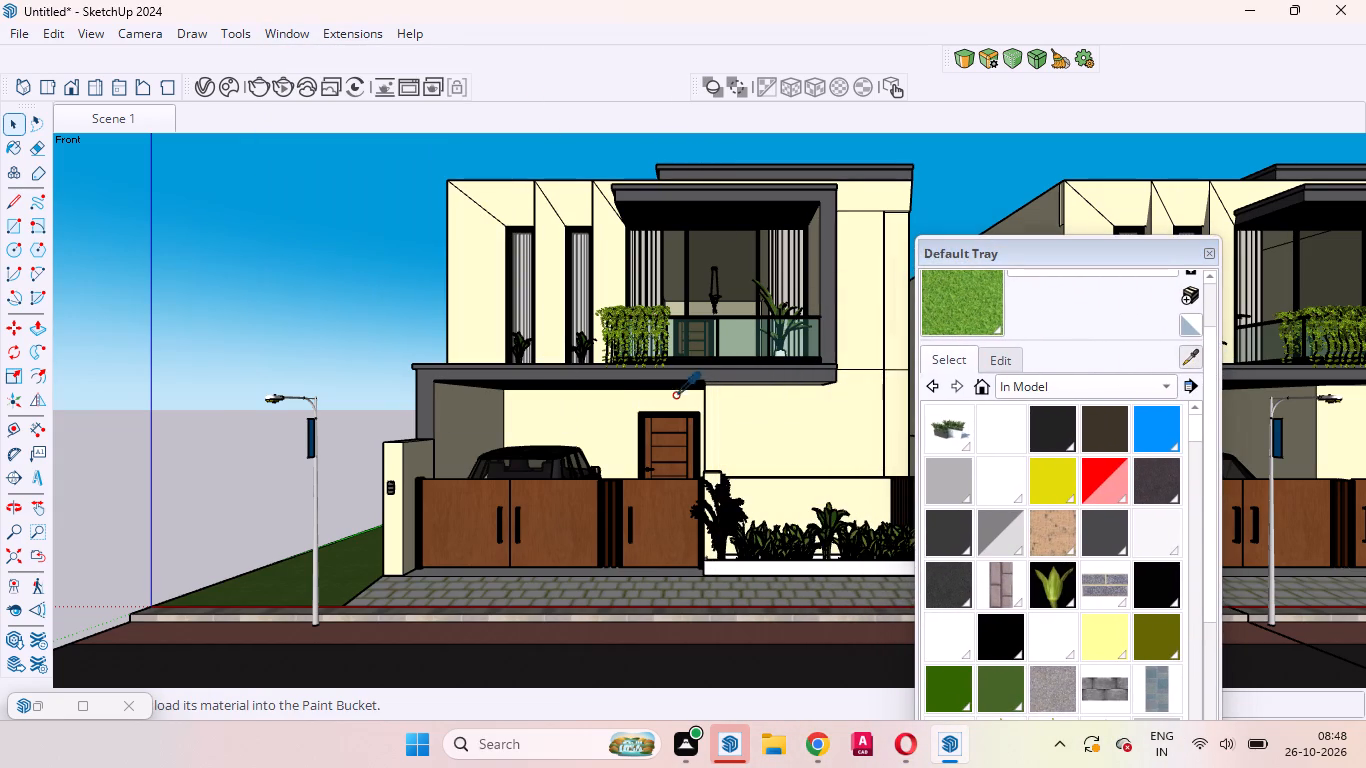
{"action": "scroll", "coordinate": [545, 493], "scroll_direction": "up", "scroll_amount": 20}
{"action": "scroll", "coordinate": [545, 493], "scroll_direction": "up", "scroll_amount": 11}
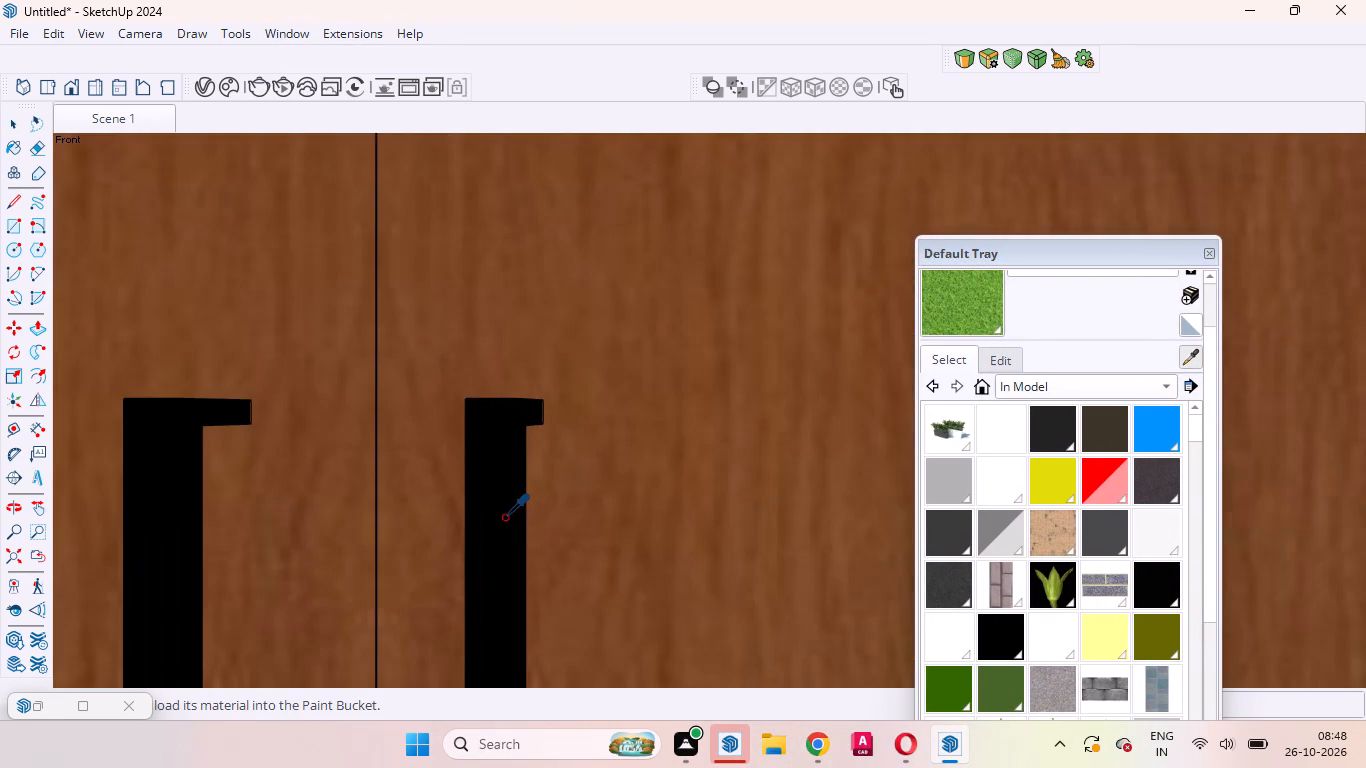
{"action": "left_click", "coordinate": [504, 513]}
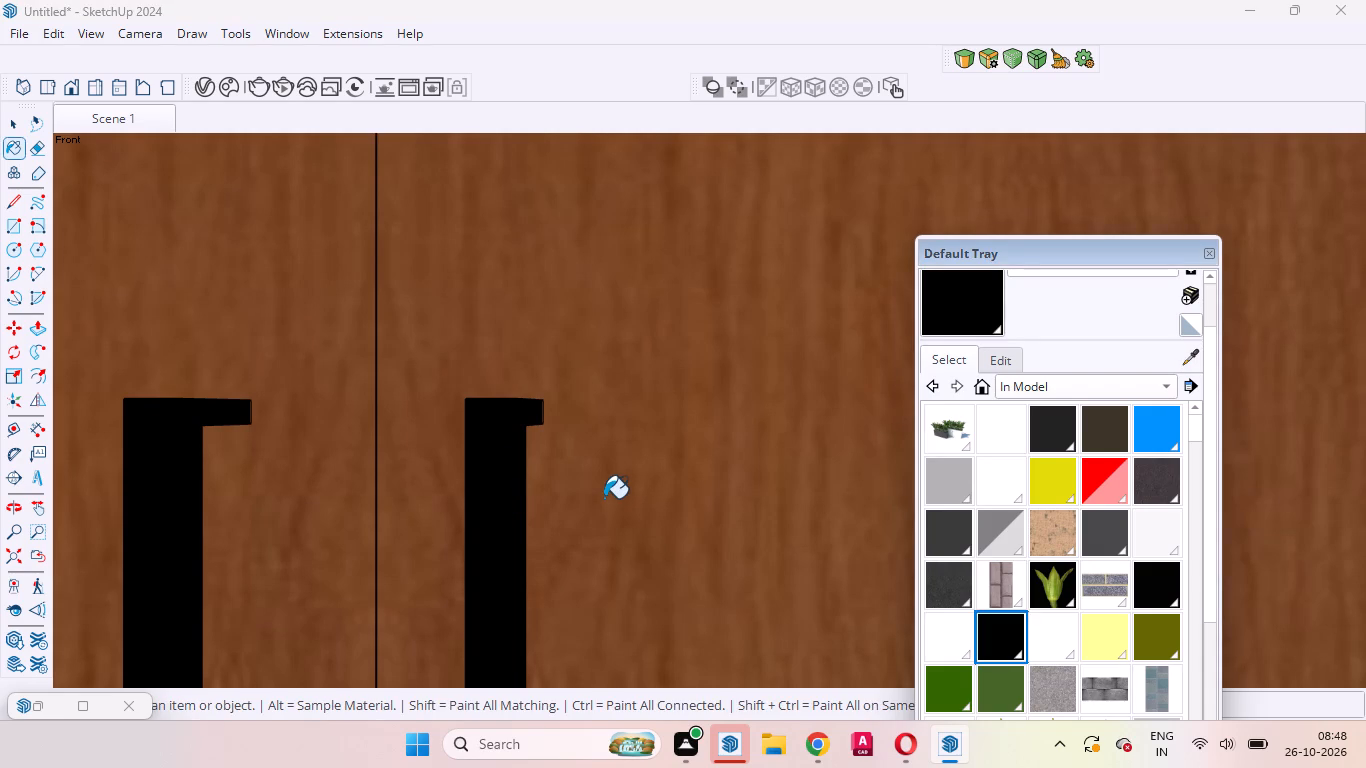
{"action": "key", "text": "space"}
Paint the top and bottom bands of the pillar wall light's cylinder with the sampled black material.
{"action": "scroll", "coordinate": [741, 401], "scroll_direction": "down", "scroll_amount": 20}
{"action": "scroll", "coordinate": [741, 401], "scroll_direction": "down", "scroll_amount": 6}
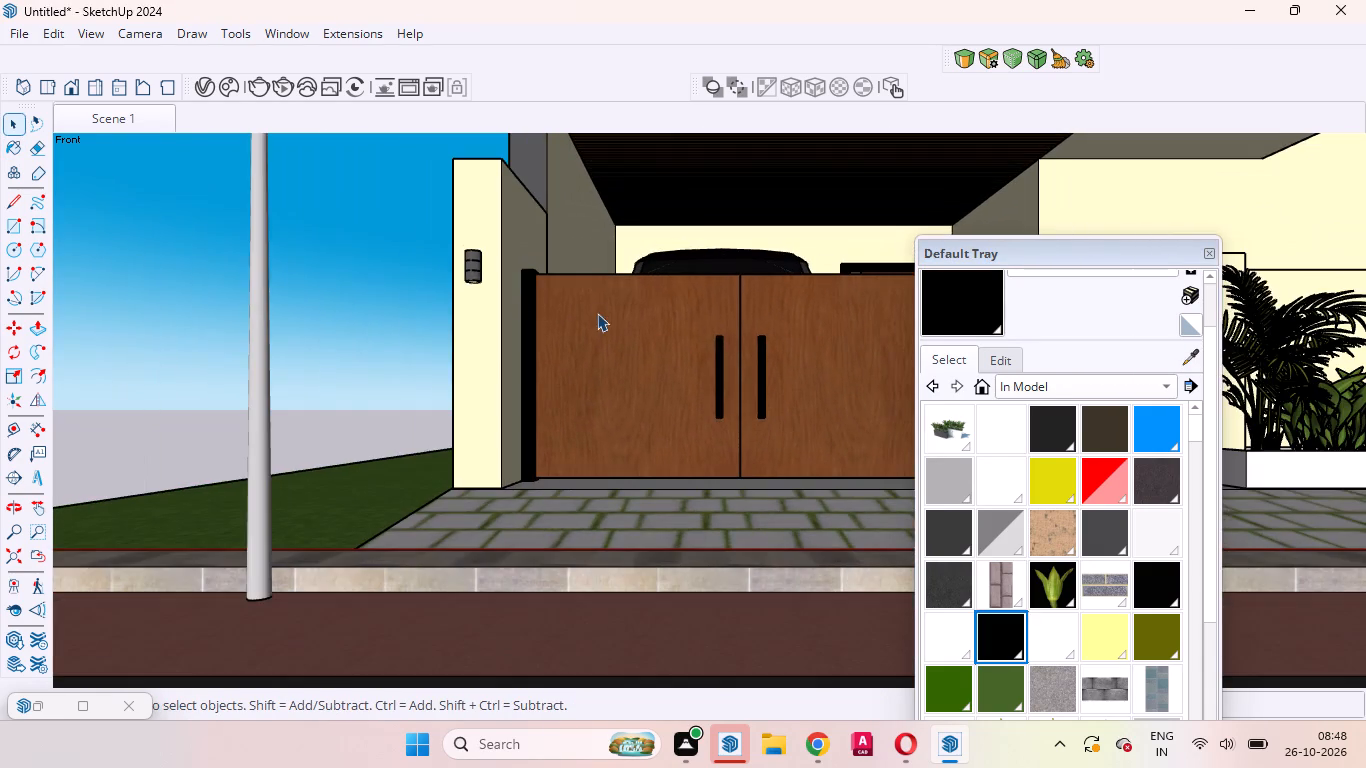
{"action": "scroll", "coordinate": [473, 285], "scroll_direction": "up", "scroll_amount": 18}
{"action": "triple_click", "coordinate": [484, 220]}
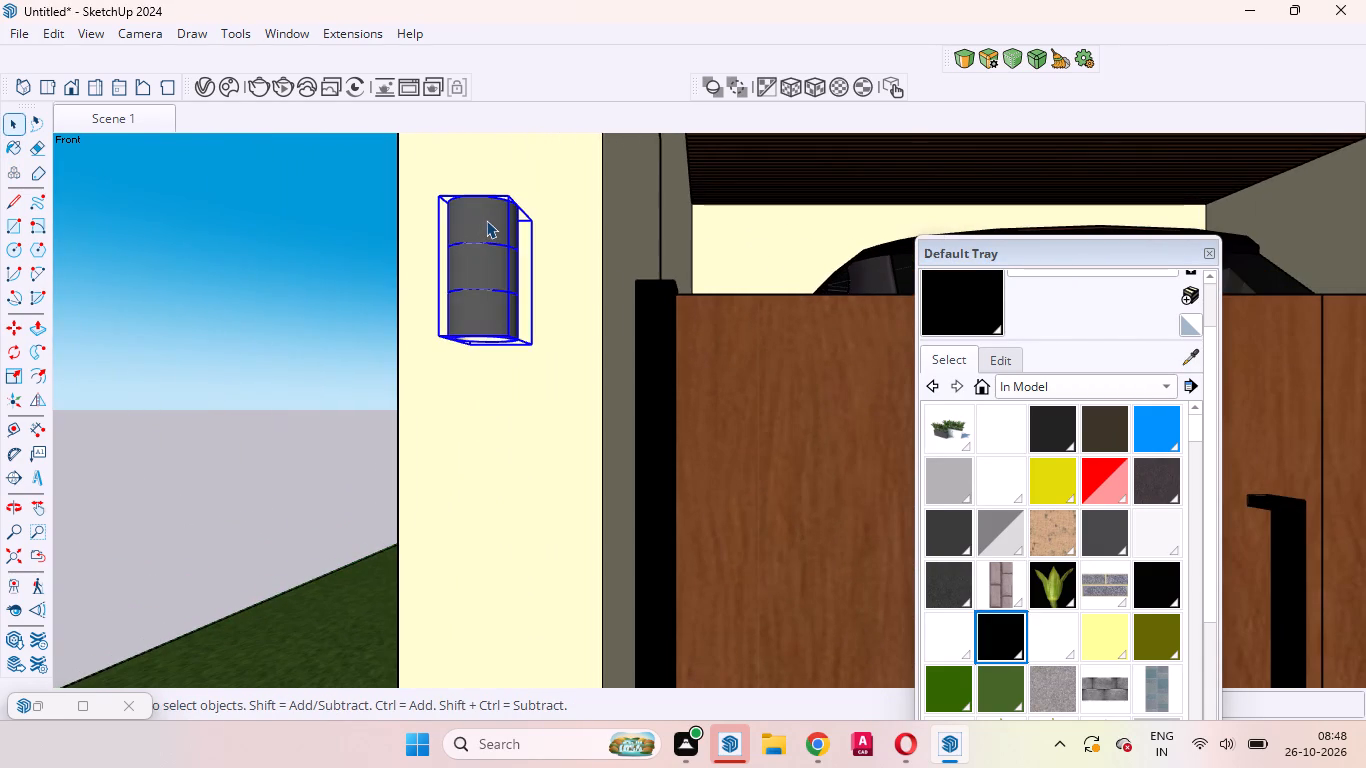
{"action": "triple_click", "coordinate": [486, 222]}
{"action": "double_click", "coordinate": [484, 222]}
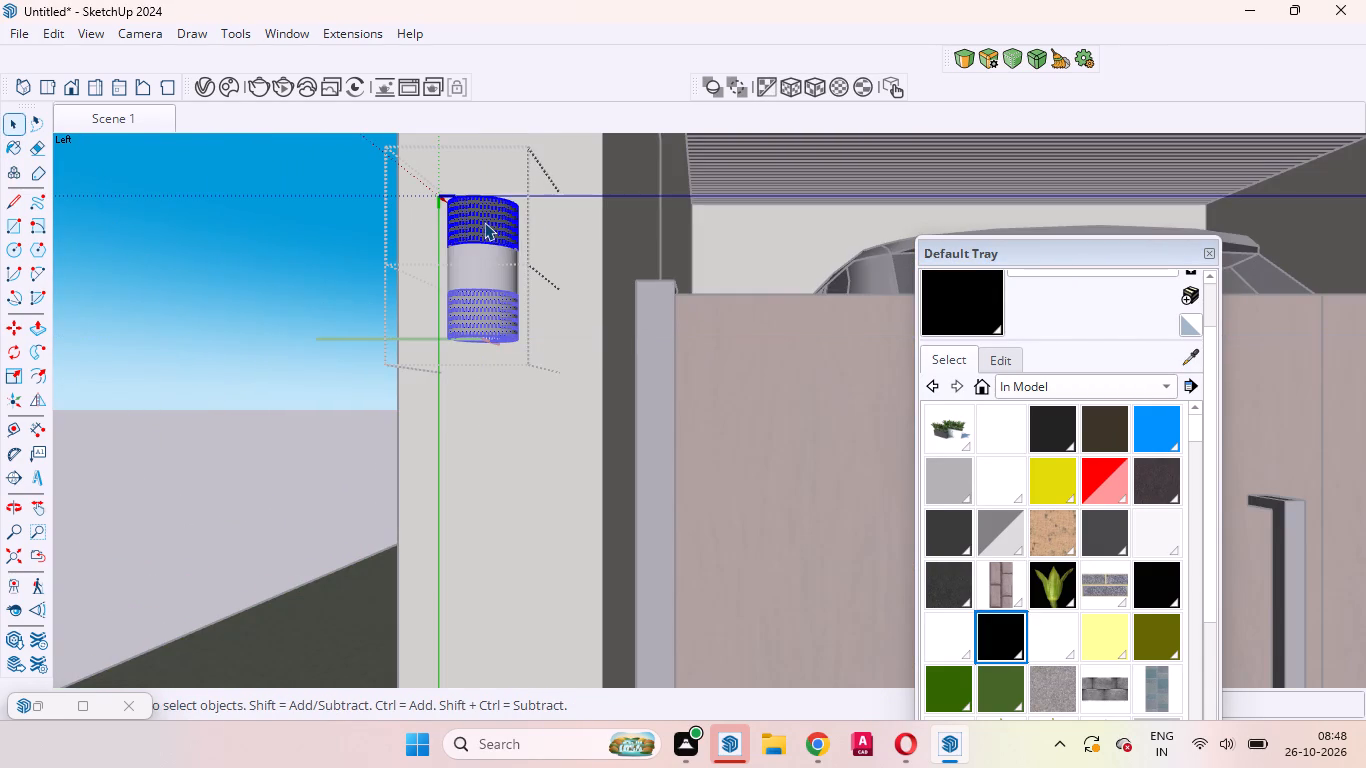
{"action": "left_click", "coordinate": [946, 302]}
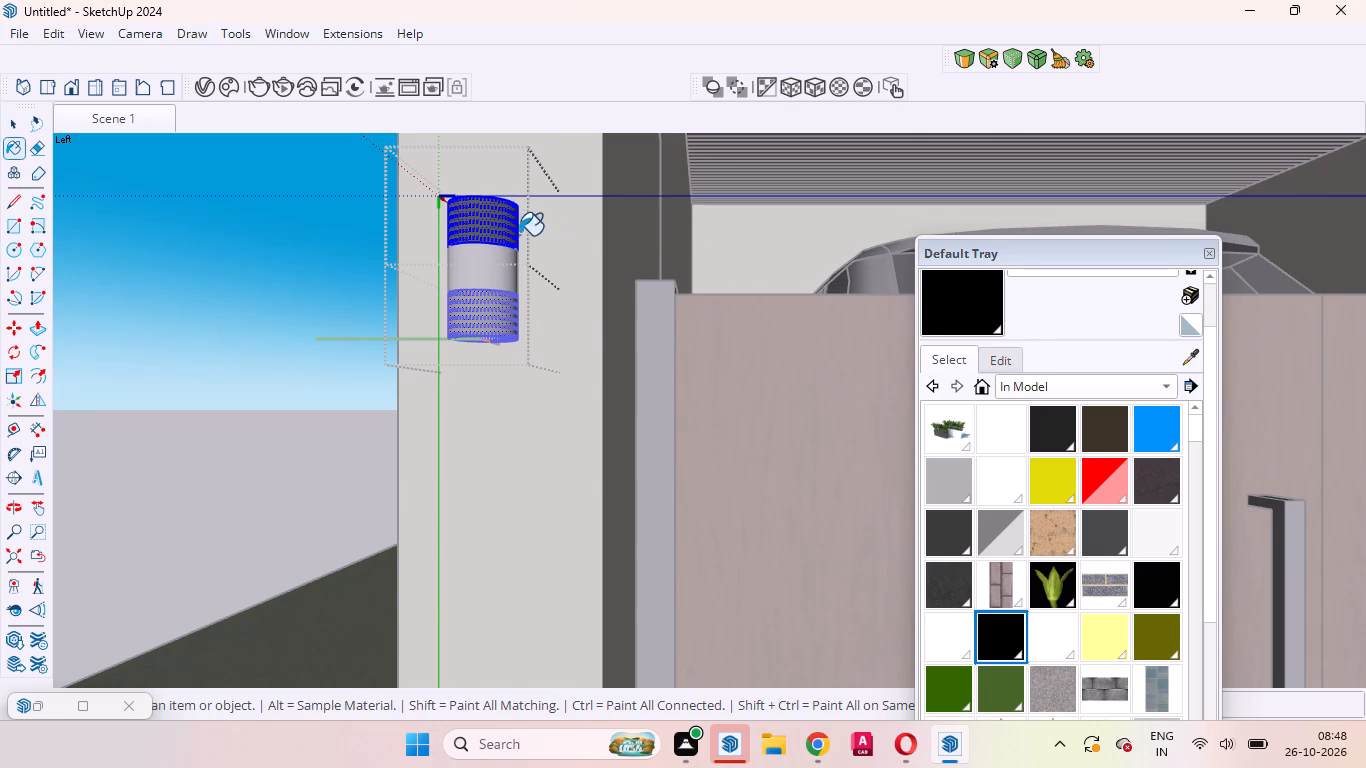
{"action": "left_click", "coordinate": [493, 229]}
{"action": "scroll", "coordinate": [433, 344], "scroll_direction": "down", "scroll_amount": 14}
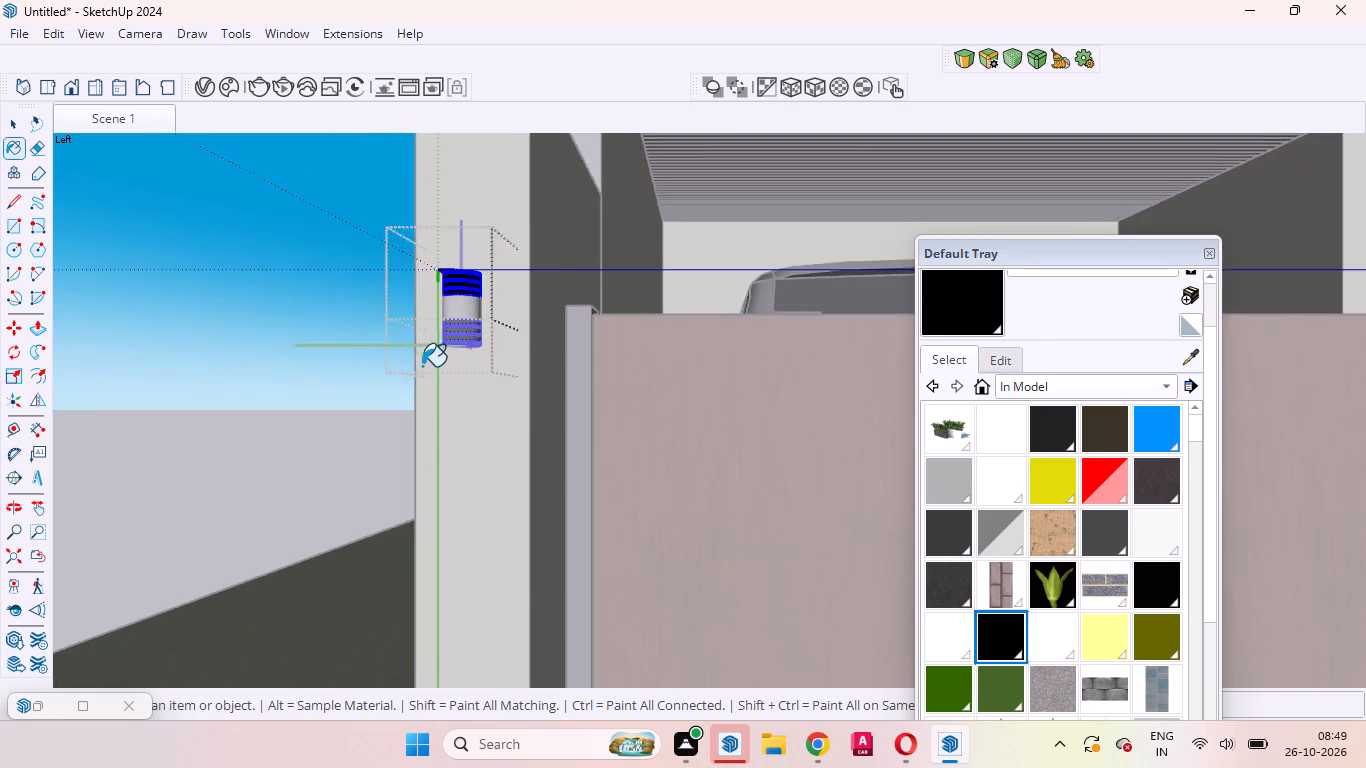
{"action": "scroll", "coordinate": [422, 366], "scroll_direction": "down", "scroll_amount": 20}
{"action": "scroll", "coordinate": [422, 366], "scroll_direction": "down", "scroll_amount": 5}
{"action": "scroll", "coordinate": [503, 347], "scroll_direction": "down", "scroll_amount": 4}
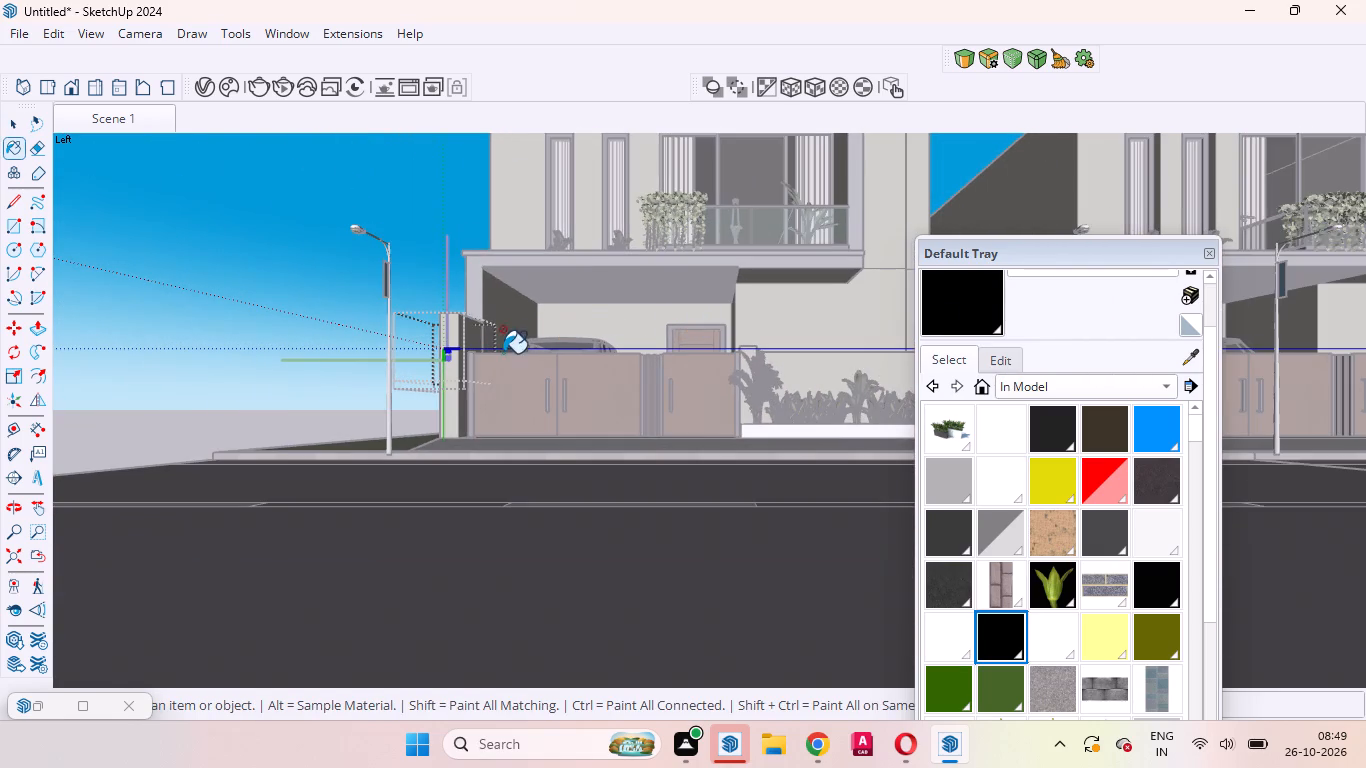
{"action": "scroll", "coordinate": [503, 353], "scroll_direction": "down", "scroll_amount": 2}
{"action": "scroll", "coordinate": [728, 356], "scroll_direction": "up", "scroll_amount": 15}
{"action": "scroll", "coordinate": [768, 407], "scroll_direction": "down", "scroll_amount": 8}
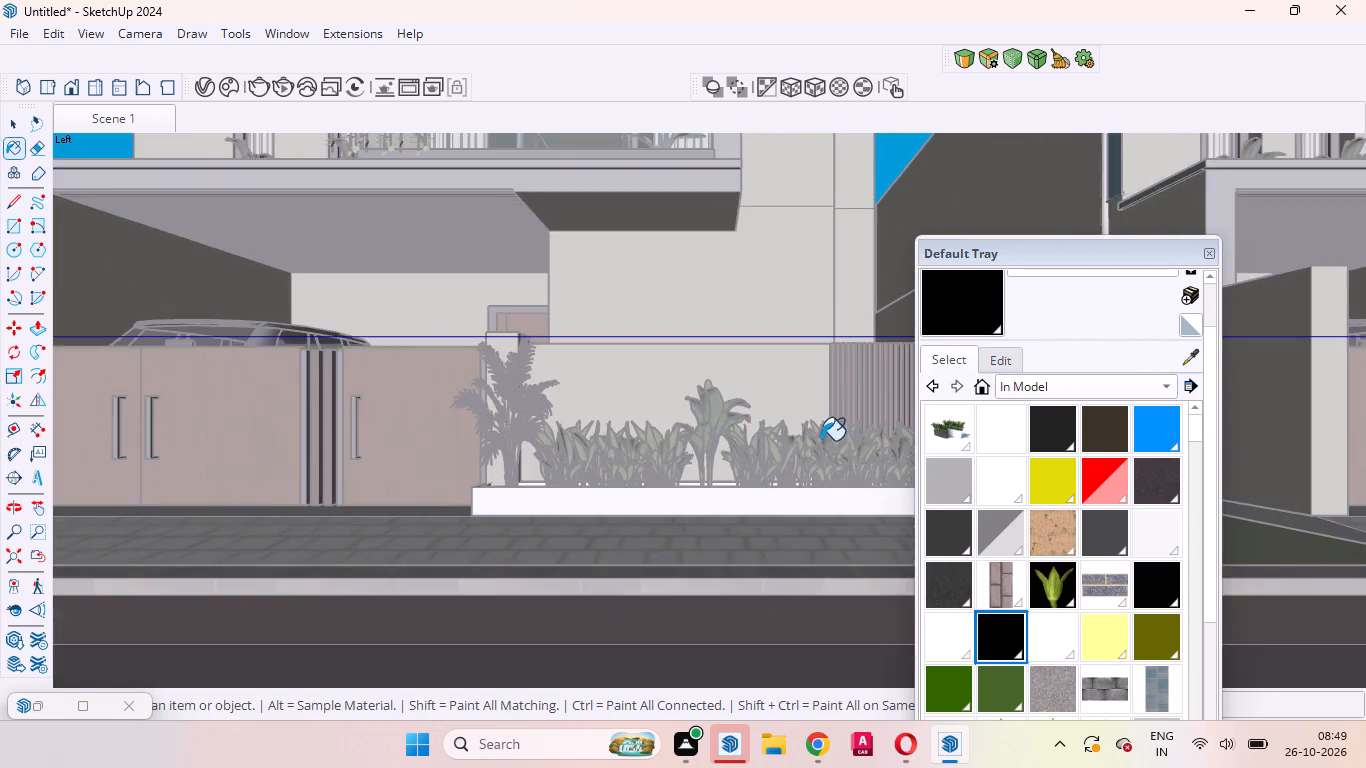
{"action": "scroll", "coordinate": [821, 440], "scroll_direction": "down", "scroll_amount": 2}
{"action": "key", "text": "space"}
{"action": "scroll", "coordinate": [778, 489], "scroll_direction": "down", "scroll_amount": 9}
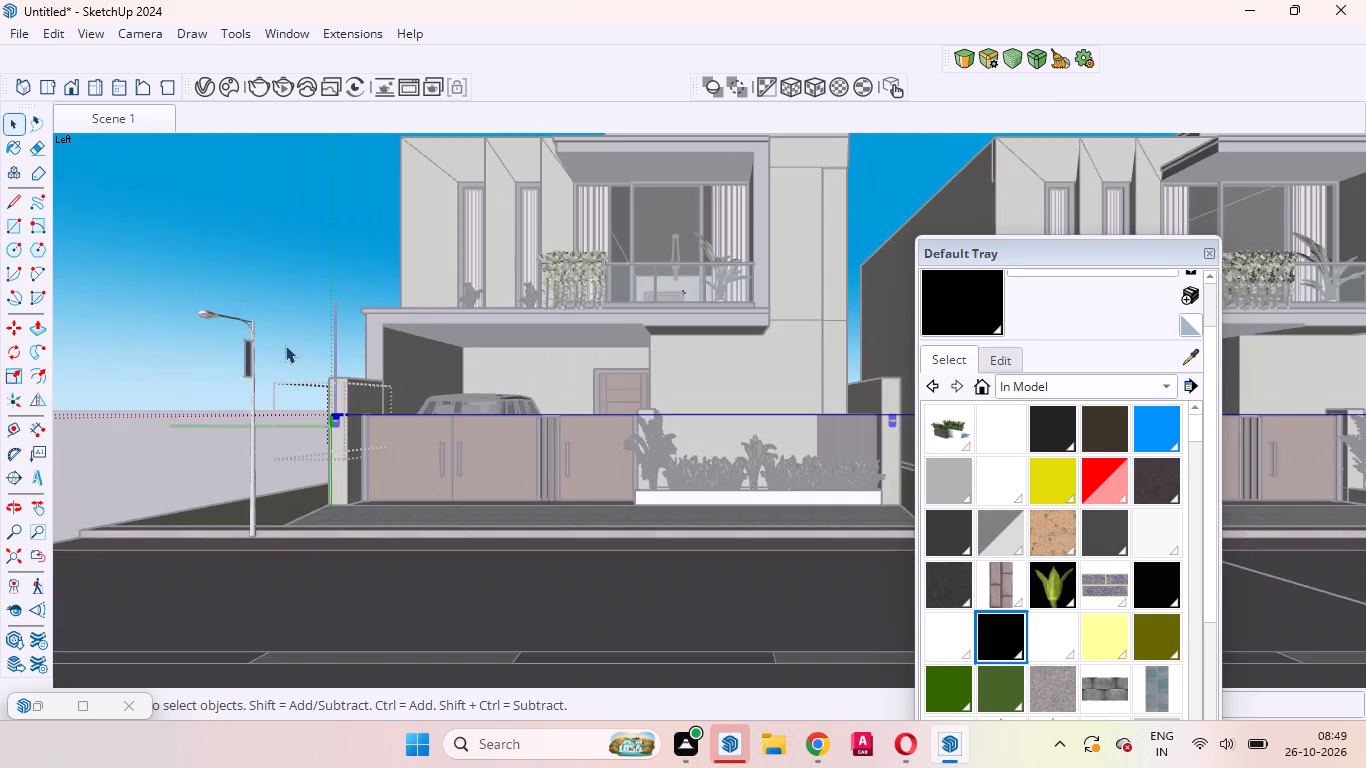
{"action": "scroll", "coordinate": [282, 348], "scroll_direction": "up", "scroll_amount": 20}
{"action": "scroll", "coordinate": [282, 348], "scroll_direction": "up", "scroll_amount": 15}
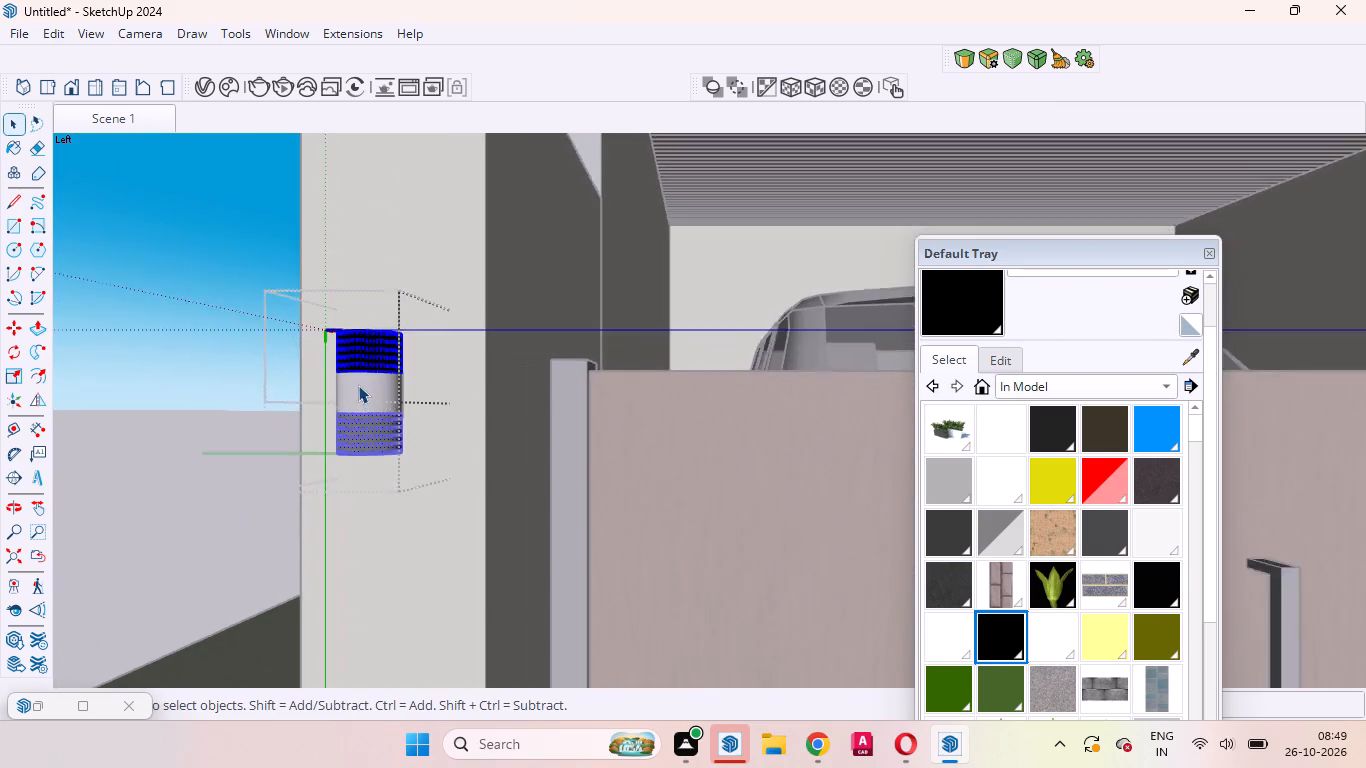
{"action": "scroll", "coordinate": [358, 385], "scroll_direction": "up", "scroll_amount": 5}
{"action": "left_click", "coordinate": [365, 393]}
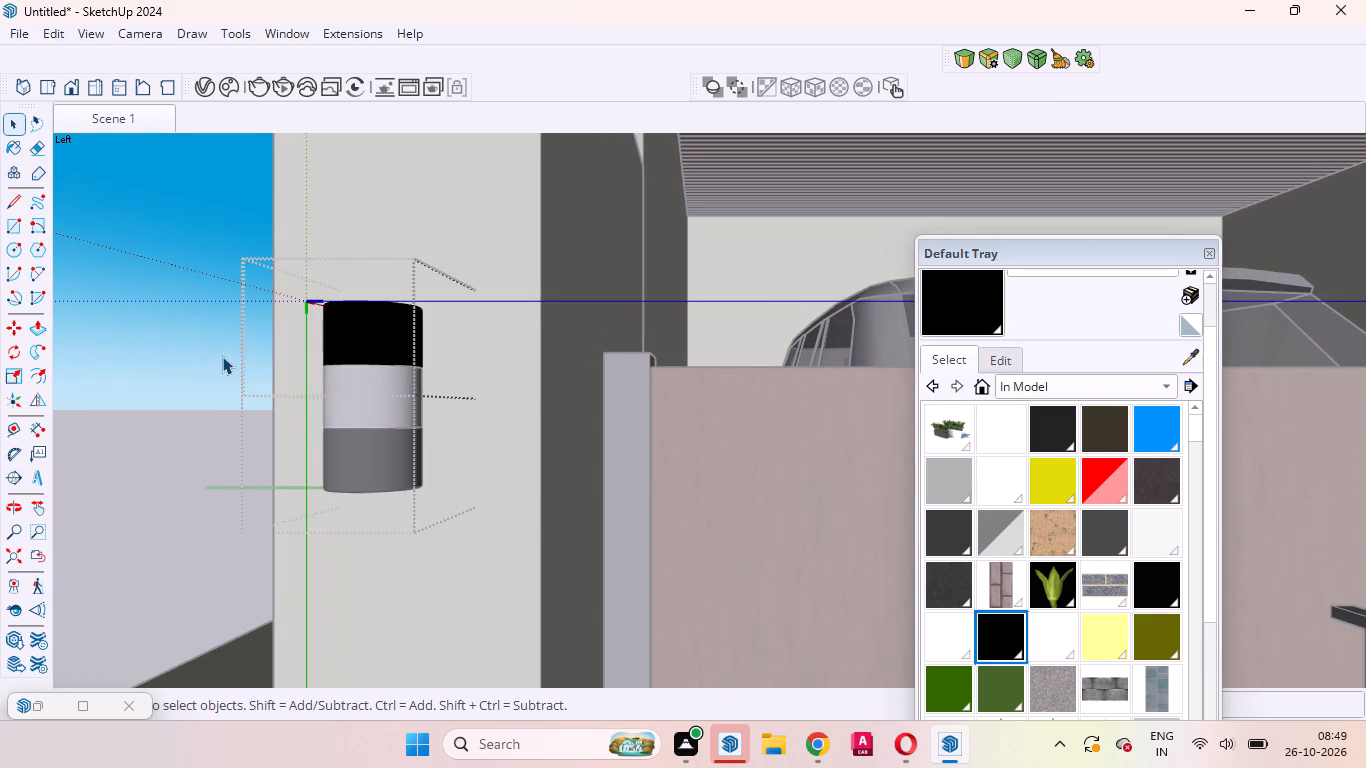
{"action": "left_click", "coordinate": [222, 356]}
{"action": "left_click", "coordinate": [218, 356]}
{"action": "middle_click_drag", "start_coordinate": [374, 423], "coordinate": [544, 524]}
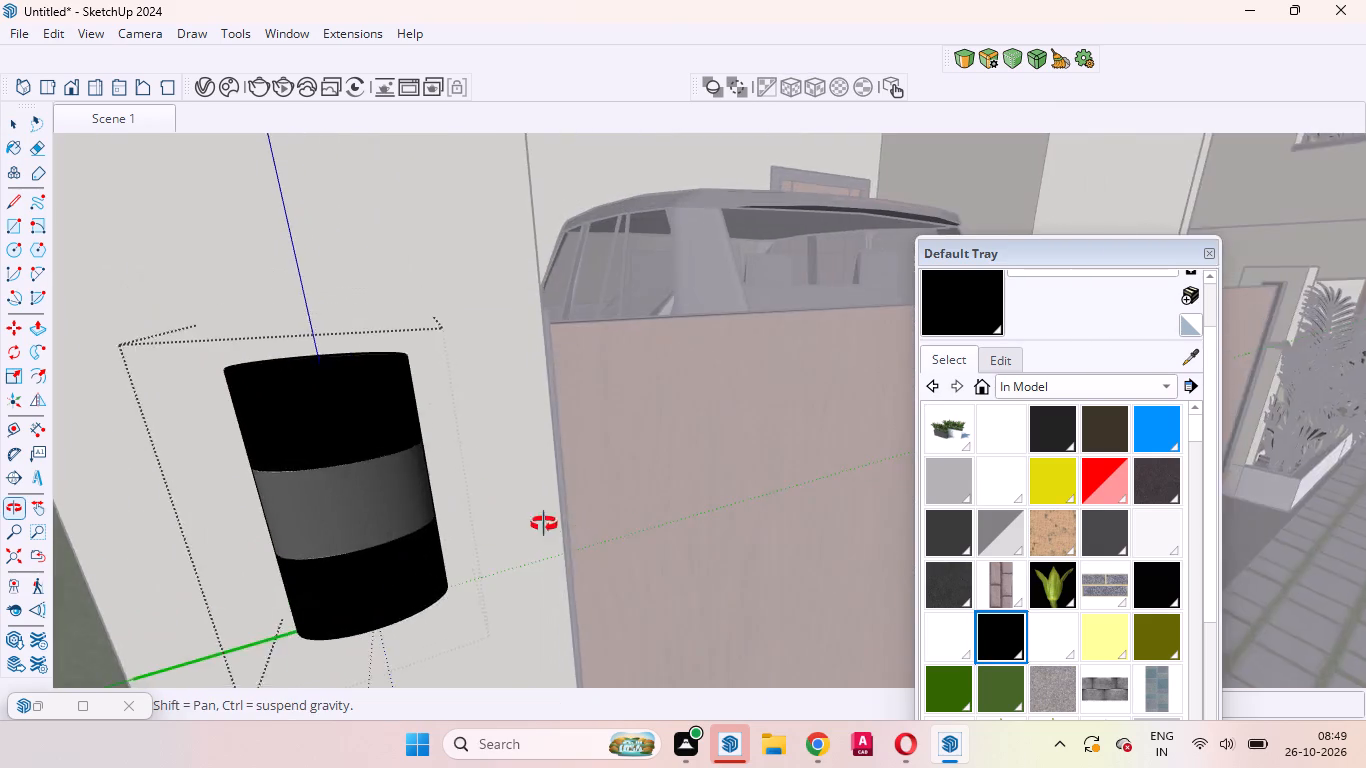
{"action": "middle_click_drag", "start_coordinate": [544, 524], "coordinate": [490, 520]}
{"action": "scroll", "coordinate": [484, 482], "scroll_direction": "down", "scroll_amount": 11}
{"action": "left_click", "coordinate": [190, 327]}
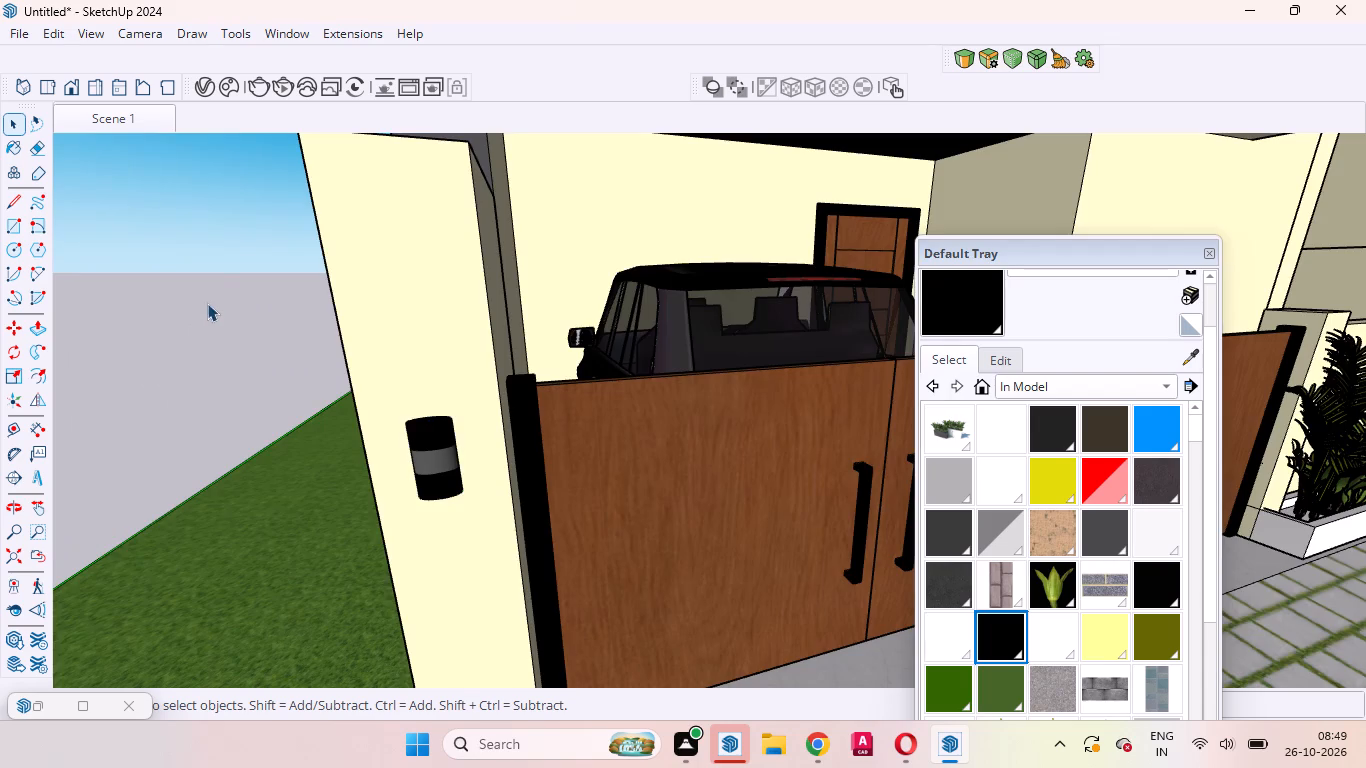
Paint the grey middle band of the pillar wall light black and return to the Scene 1 view.
{"action": "left_click", "coordinate": [123, 119]}
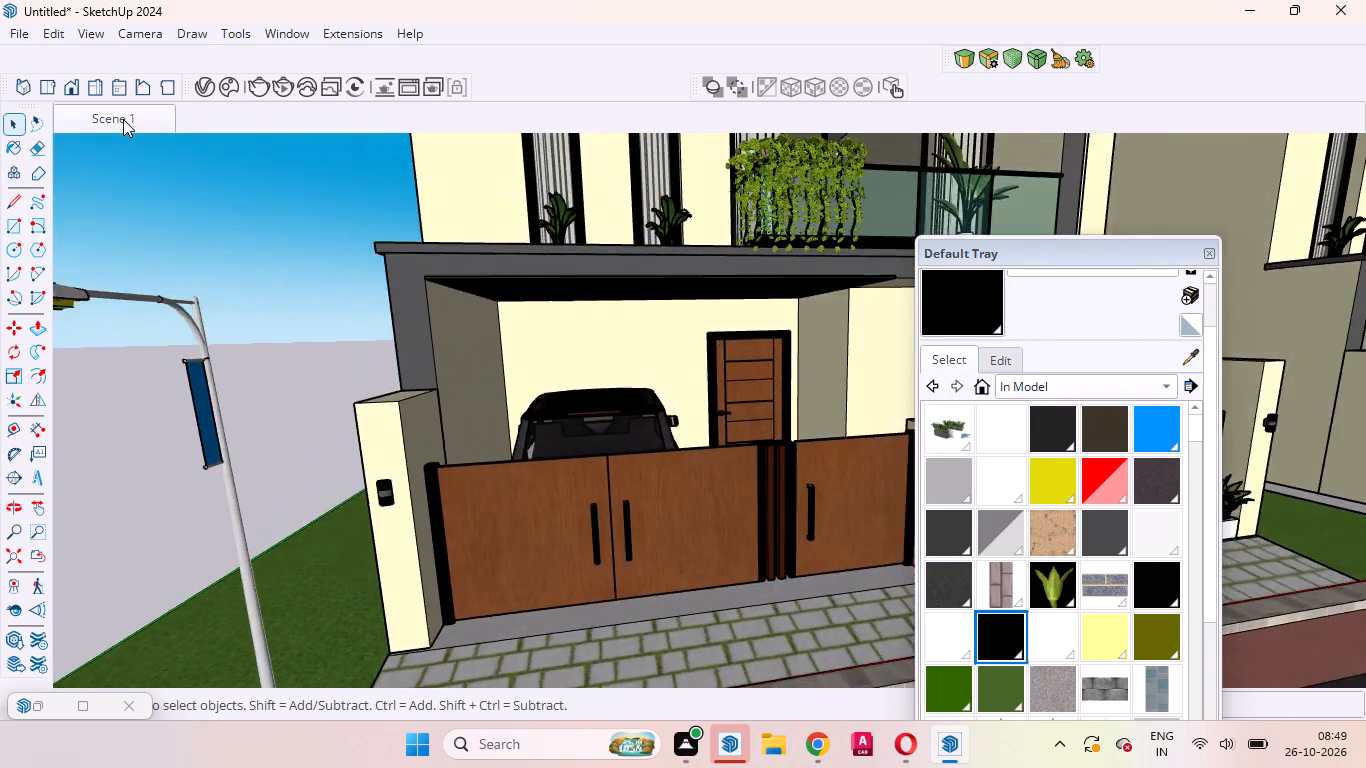
{"action": "scroll", "coordinate": [387, 499], "scroll_direction": "up", "scroll_amount": 3}
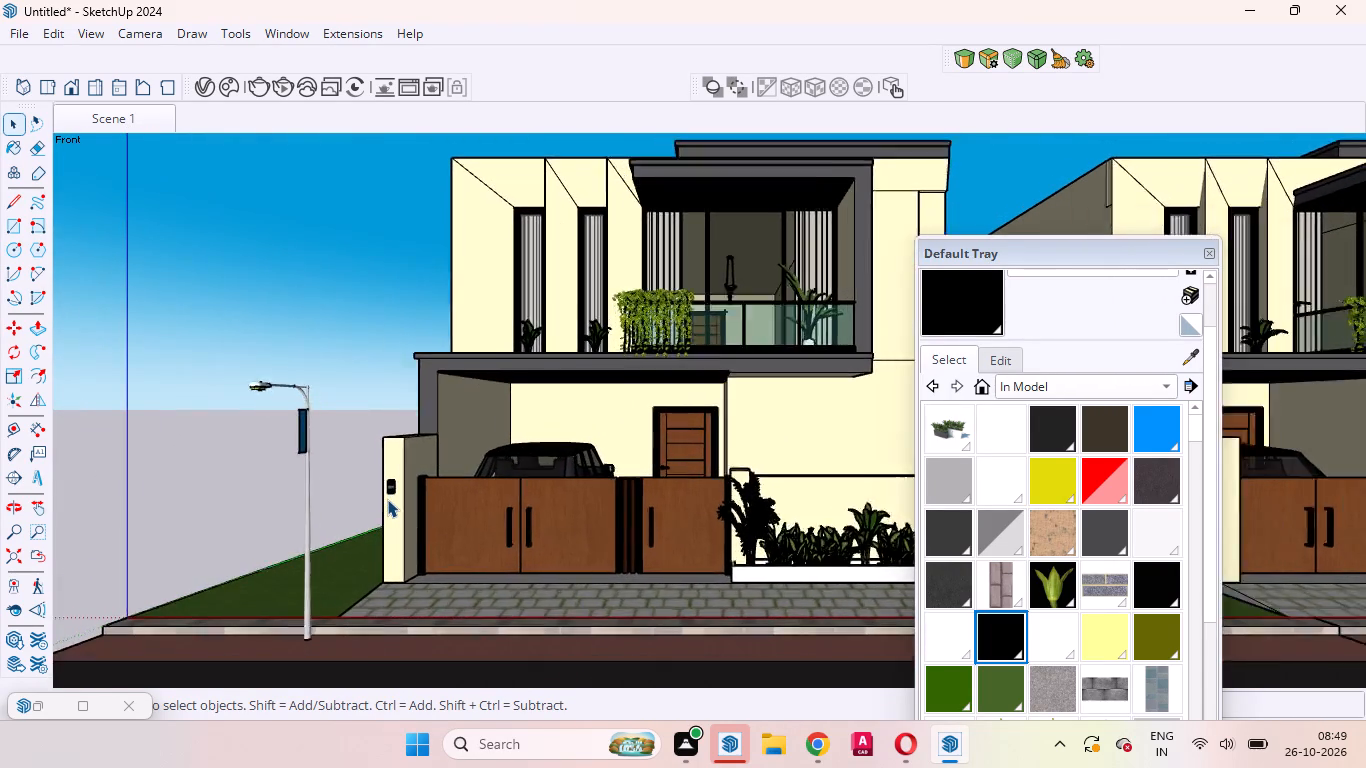
{"action": "scroll", "coordinate": [387, 499], "scroll_direction": "up", "scroll_amount": 20}
{"action": "scroll", "coordinate": [387, 499], "scroll_direction": "up", "scroll_amount": 11}
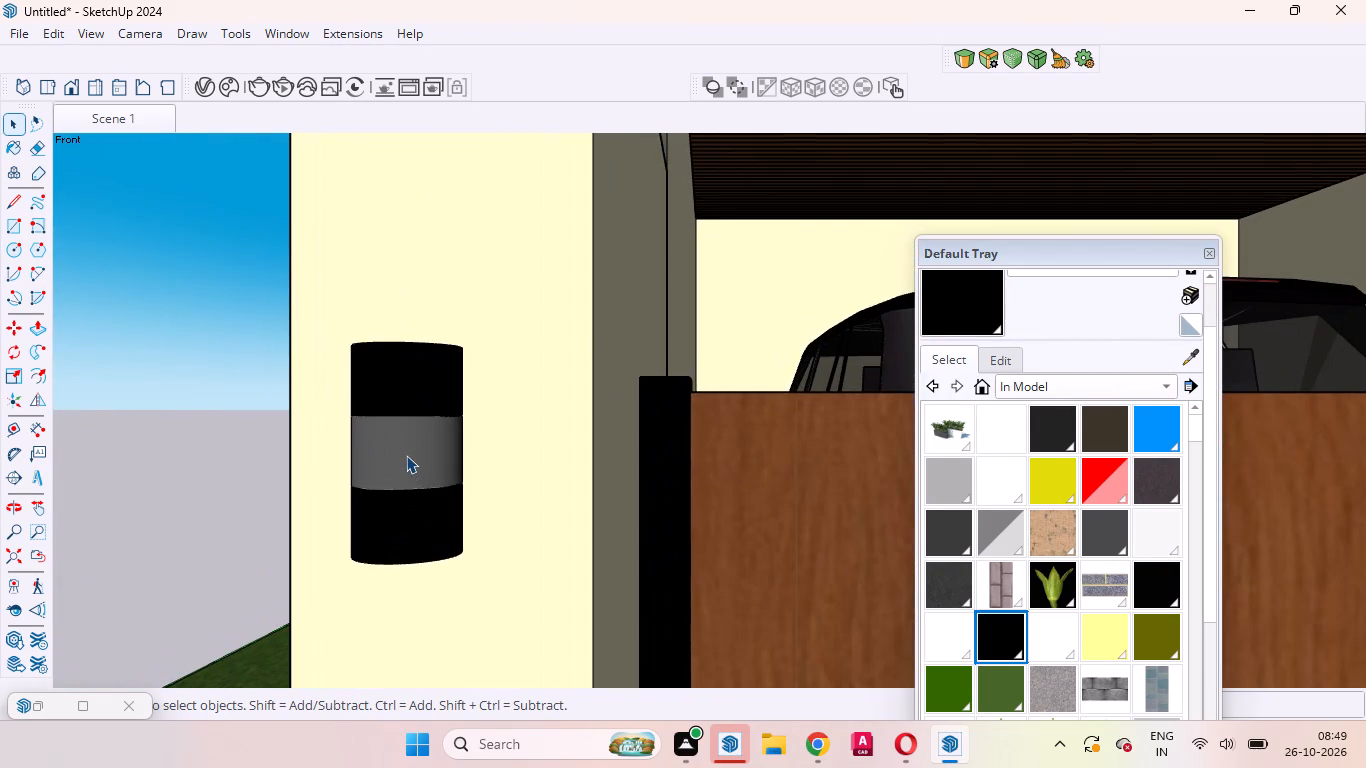
{"action": "triple_click", "coordinate": [406, 455]}
{"action": "triple_click", "coordinate": [406, 451]}
{"action": "triple_click", "coordinate": [401, 450]}
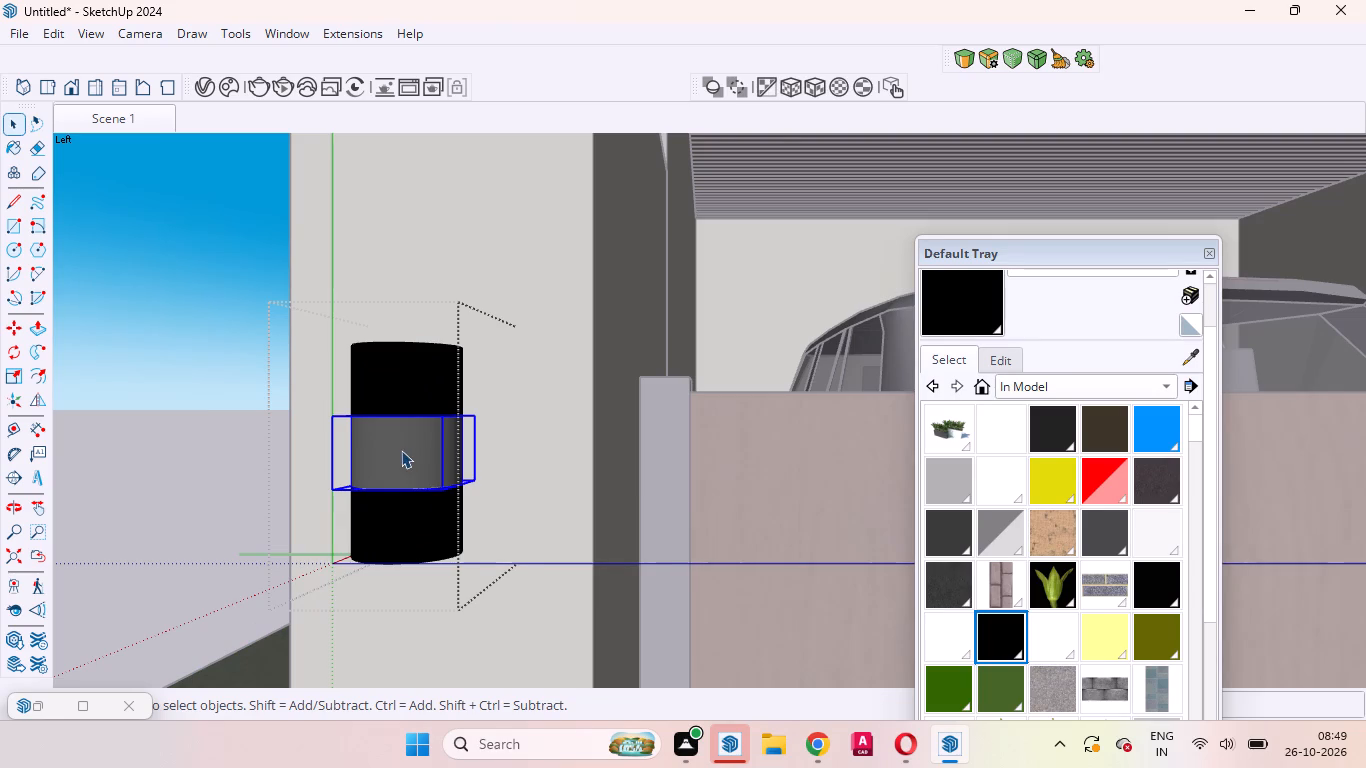
{"action": "left_click", "coordinate": [944, 313]}
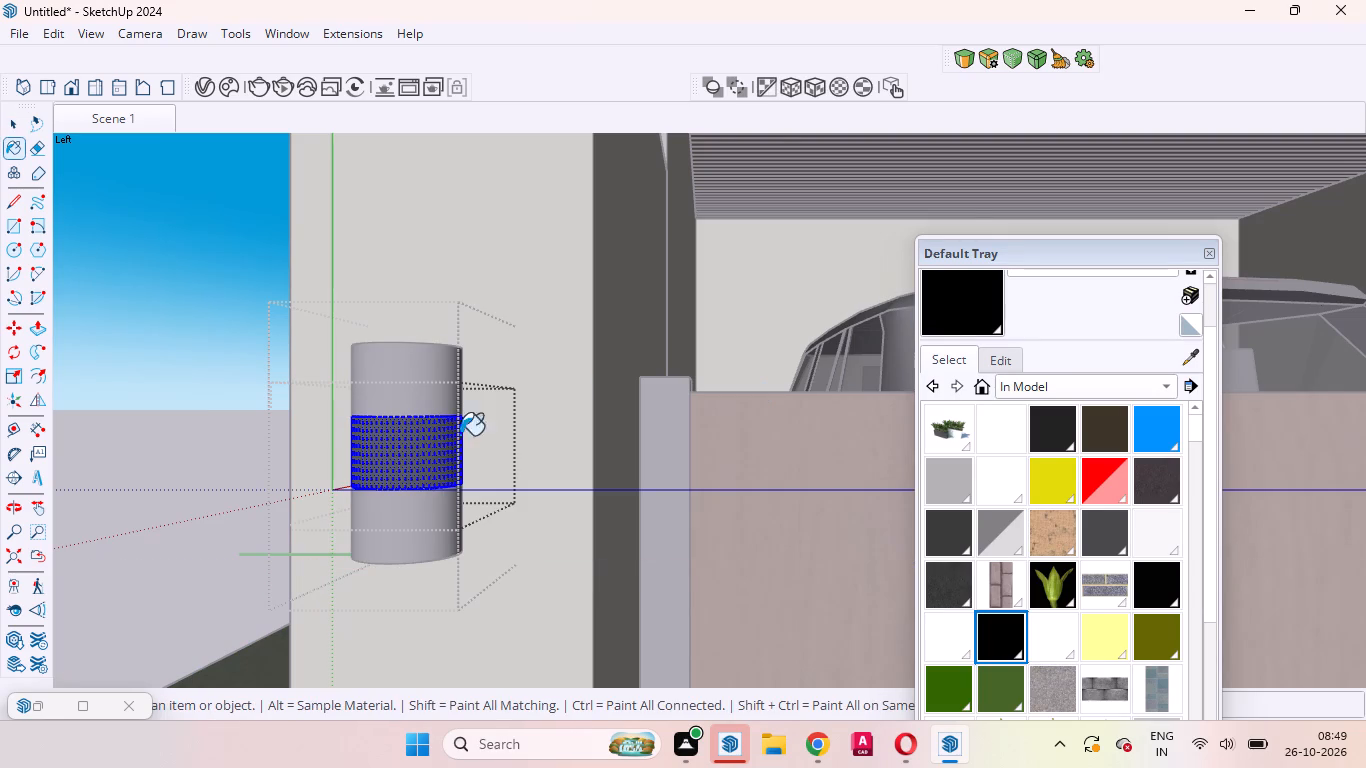
{"action": "left_click", "coordinate": [422, 440]}
{"action": "left_click", "coordinate": [250, 341]}
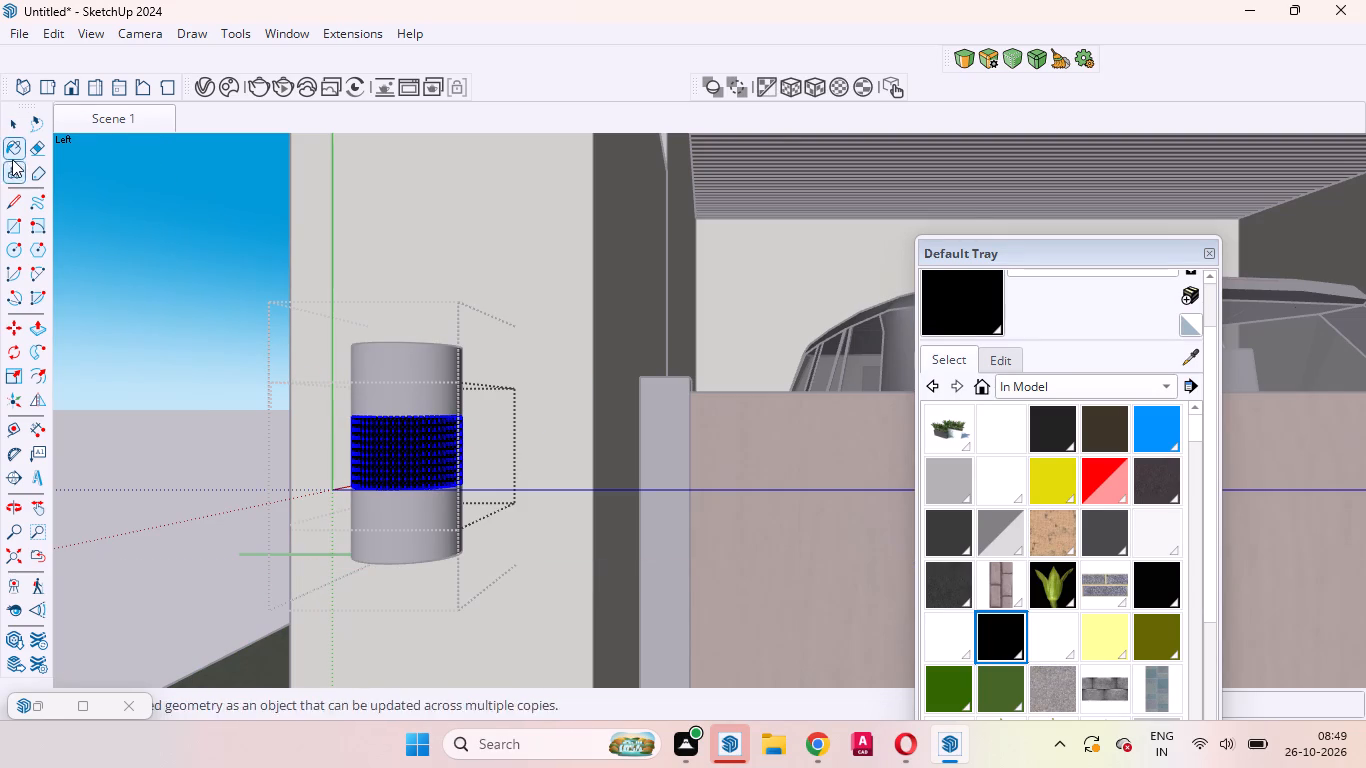
{"action": "left_click", "coordinate": [14, 121]}
{"action": "left_click", "coordinate": [121, 112]}
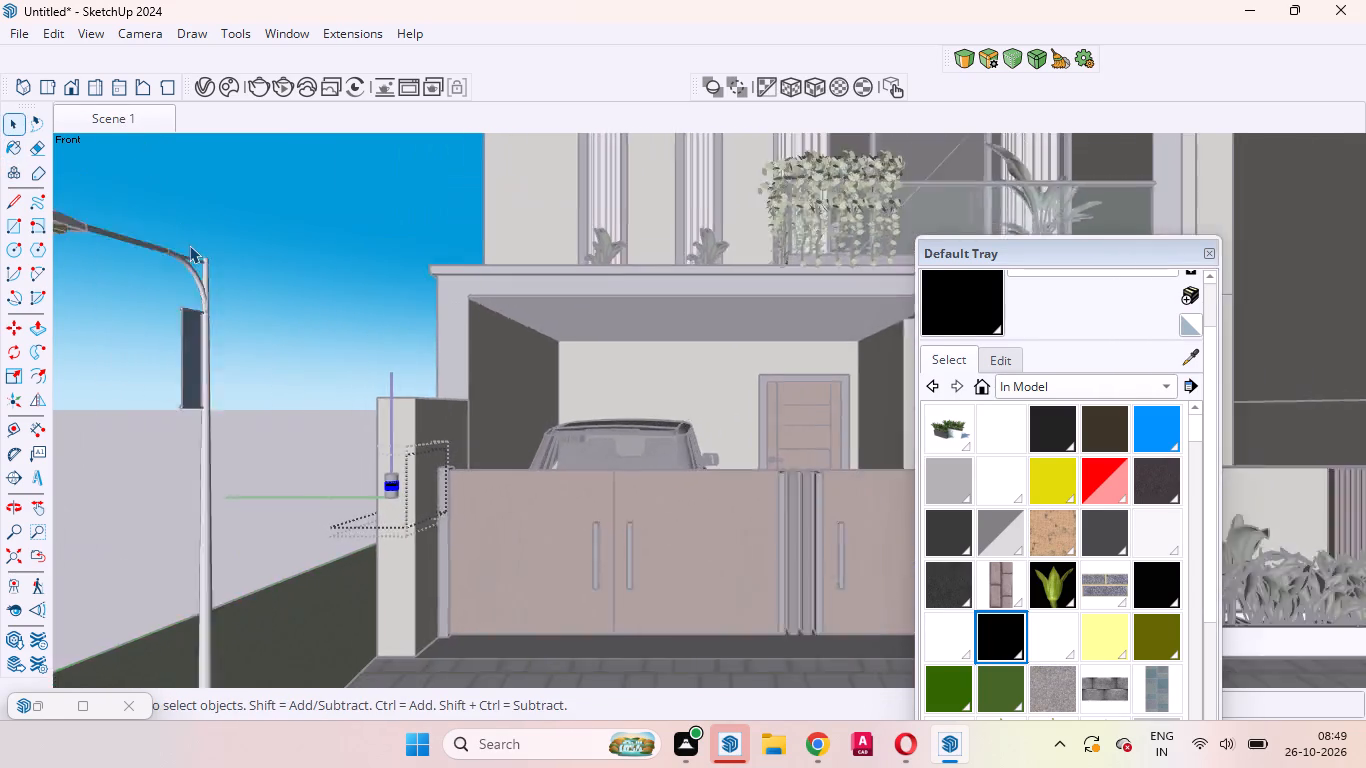
{"action": "left_click", "coordinate": [231, 347]}
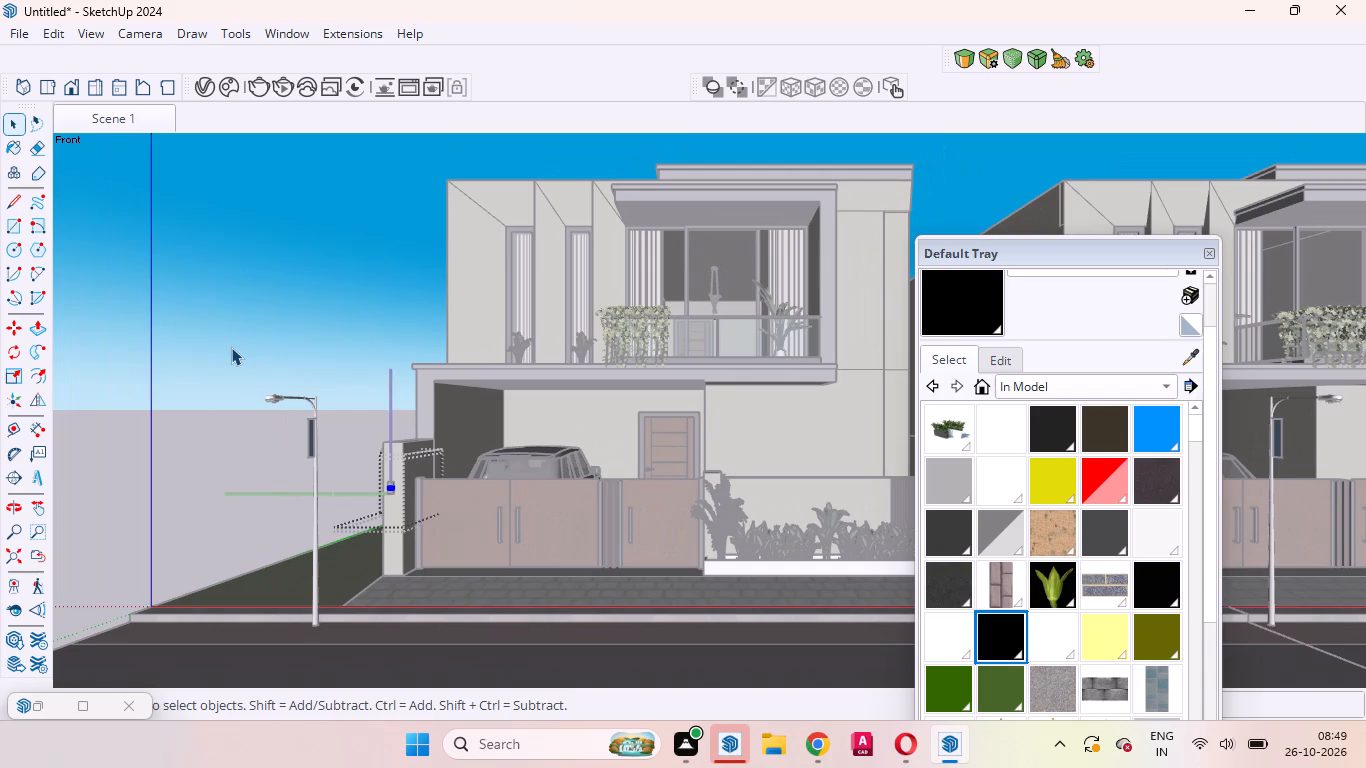
{"action": "left_click", "coordinate": [231, 347]}
{"action": "triple_click", "coordinate": [231, 347]}
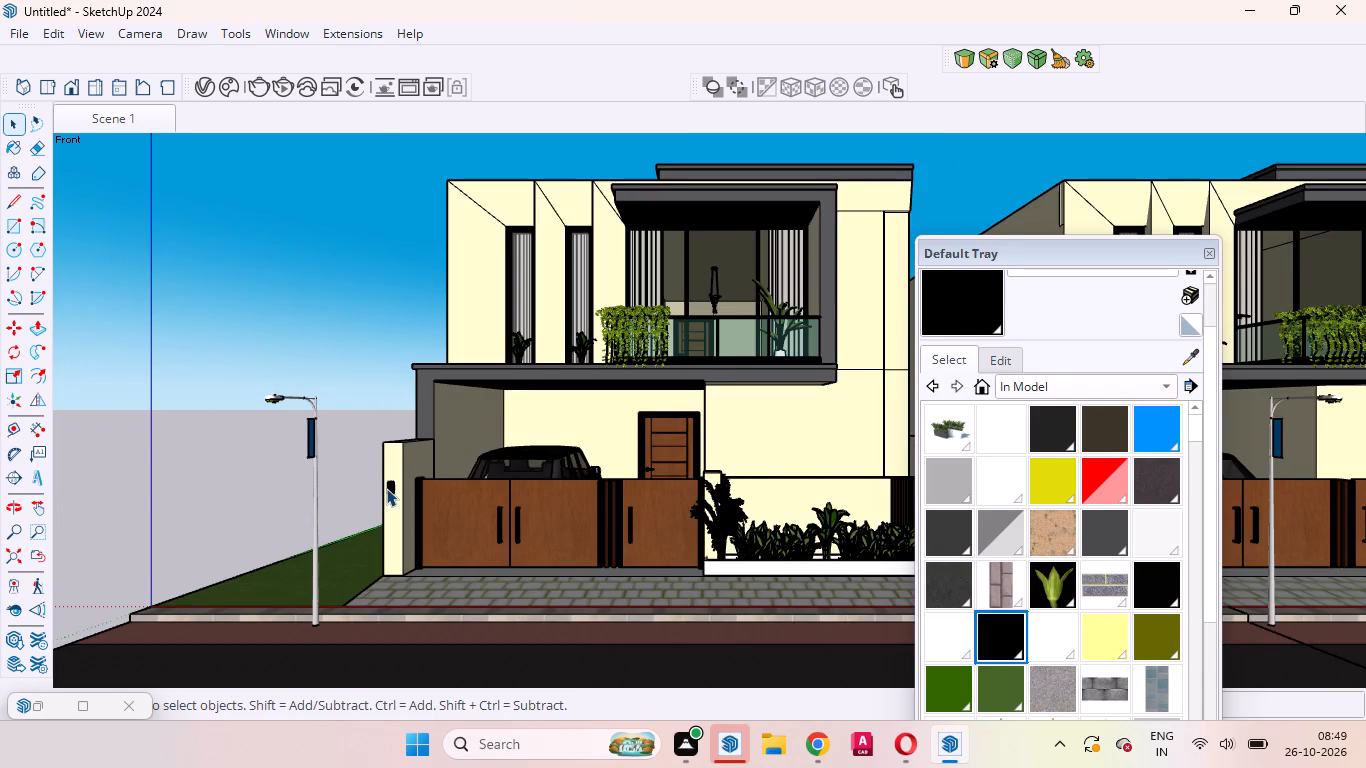
Open the pillar wall light's nested groups and paint its rectangular mounting plate with the black material.
{"action": "scroll", "coordinate": [386, 488], "scroll_direction": "up", "scroll_amount": 20}
{"action": "scroll", "coordinate": [386, 488], "scroll_direction": "up", "scroll_amount": 2}
{"action": "middle_click_drag", "start_coordinate": [406, 535], "coordinate": [353, 678]}
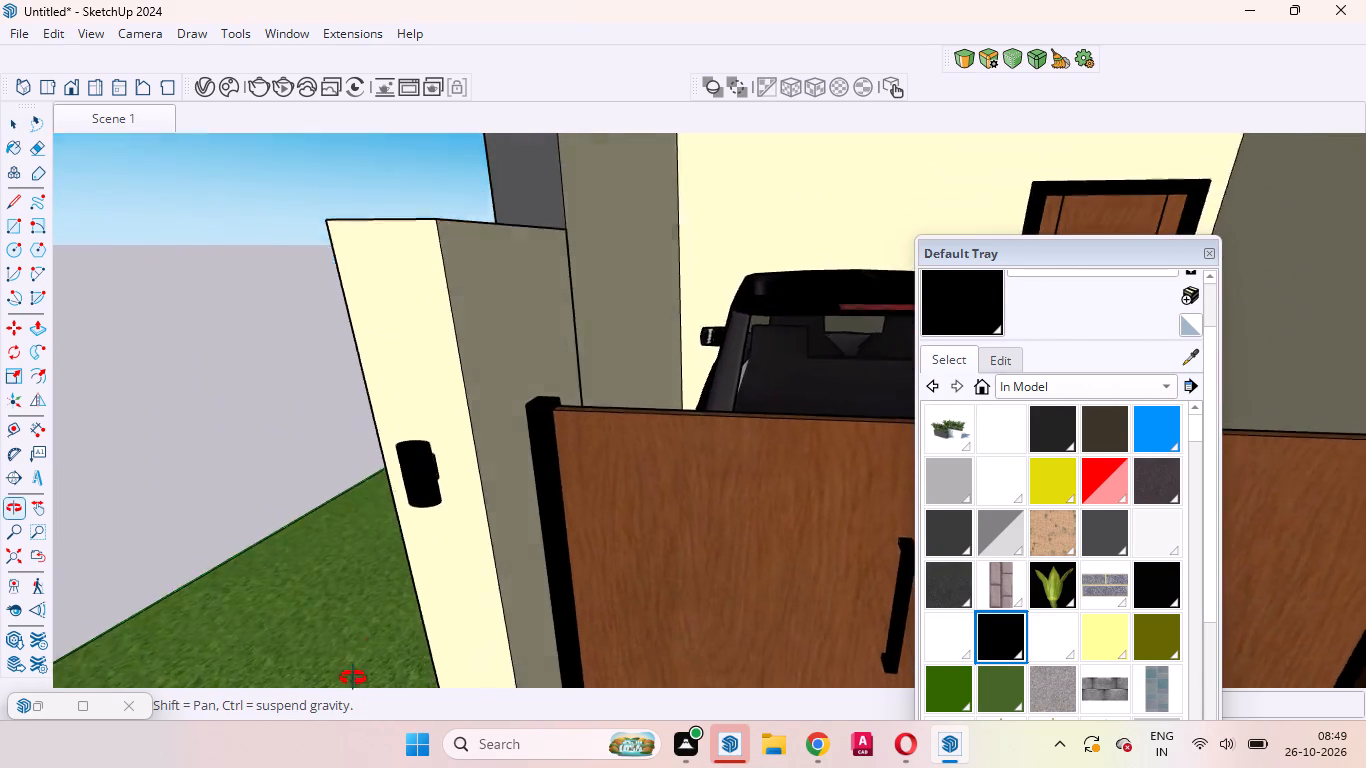
{"action": "middle_click_drag", "start_coordinate": [353, 678], "coordinate": [348, 685]}
{"action": "scroll", "coordinate": [426, 490], "scroll_direction": "up", "scroll_amount": 11}
{"action": "middle_click_drag", "start_coordinate": [435, 458], "coordinate": [391, 653]}
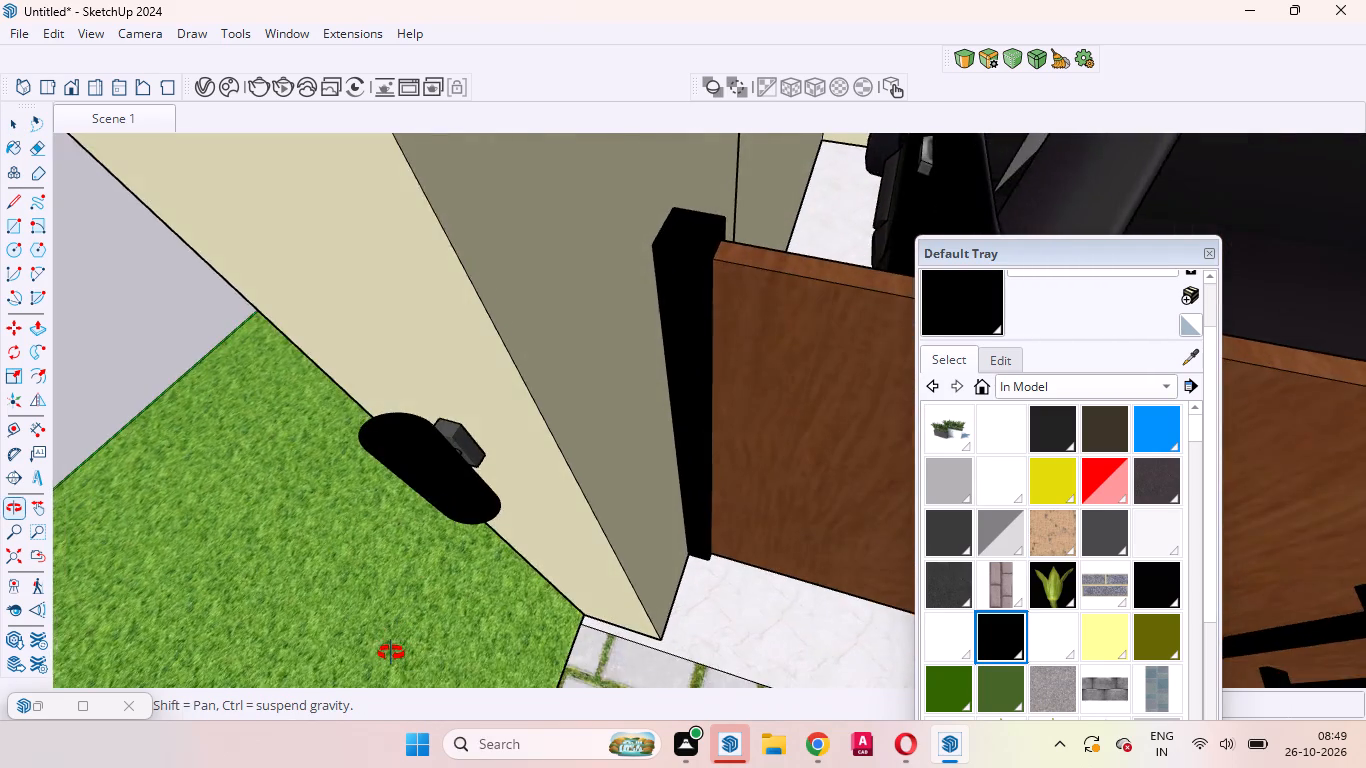
{"action": "middle_click_drag", "start_coordinate": [391, 653], "coordinate": [388, 632]}
{"action": "scroll", "coordinate": [388, 629], "scroll_direction": "up", "scroll_amount": 1}
{"action": "scroll", "coordinate": [500, 376], "scroll_direction": "down", "scroll_amount": 9}
{"action": "scroll", "coordinate": [492, 367], "scroll_direction": "up", "scroll_amount": 10}
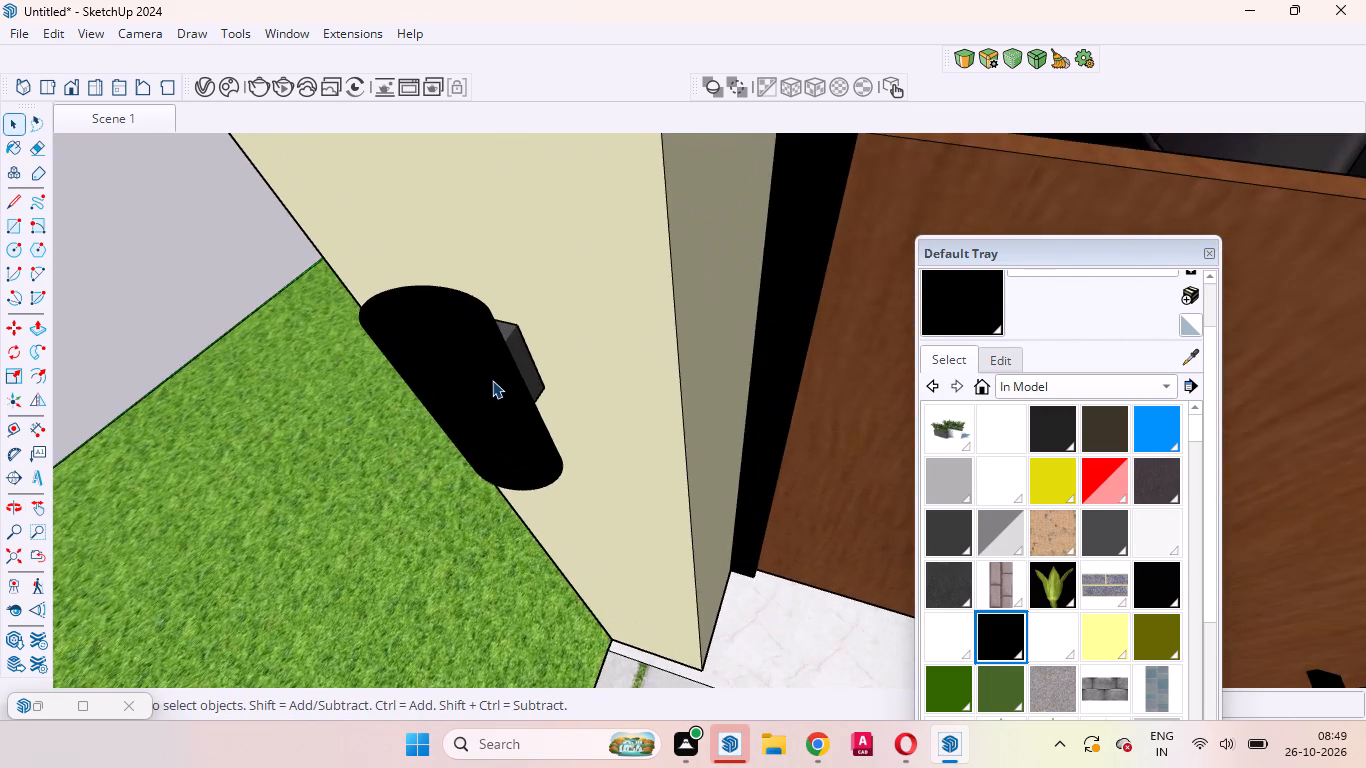
{"action": "scroll", "coordinate": [507, 361], "scroll_direction": "up", "scroll_amount": 3}
{"action": "scroll", "coordinate": [507, 361], "scroll_direction": "down", "scroll_amount": 4}
{"action": "scroll", "coordinate": [516, 356], "scroll_direction": "up", "scroll_amount": 4}
{"action": "middle_click_drag", "start_coordinate": [522, 390], "coordinate": [407, 389]}
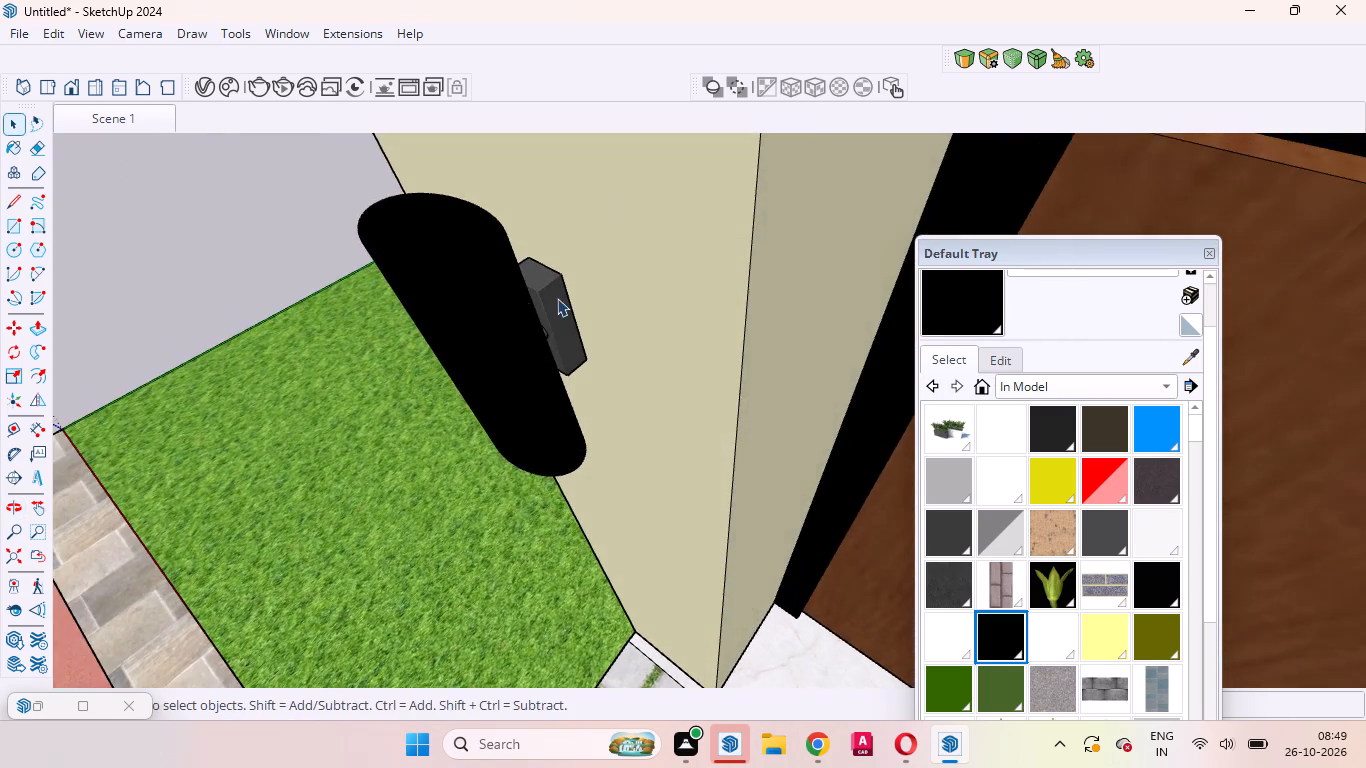
{"action": "scroll", "coordinate": [557, 298], "scroll_direction": "up", "scroll_amount": 9}
{"action": "middle_click_drag", "start_coordinate": [548, 326], "coordinate": [493, 302]}
{"action": "scroll", "coordinate": [504, 283], "scroll_direction": "up", "scroll_amount": 1}
{"action": "left_click", "coordinate": [534, 267]}
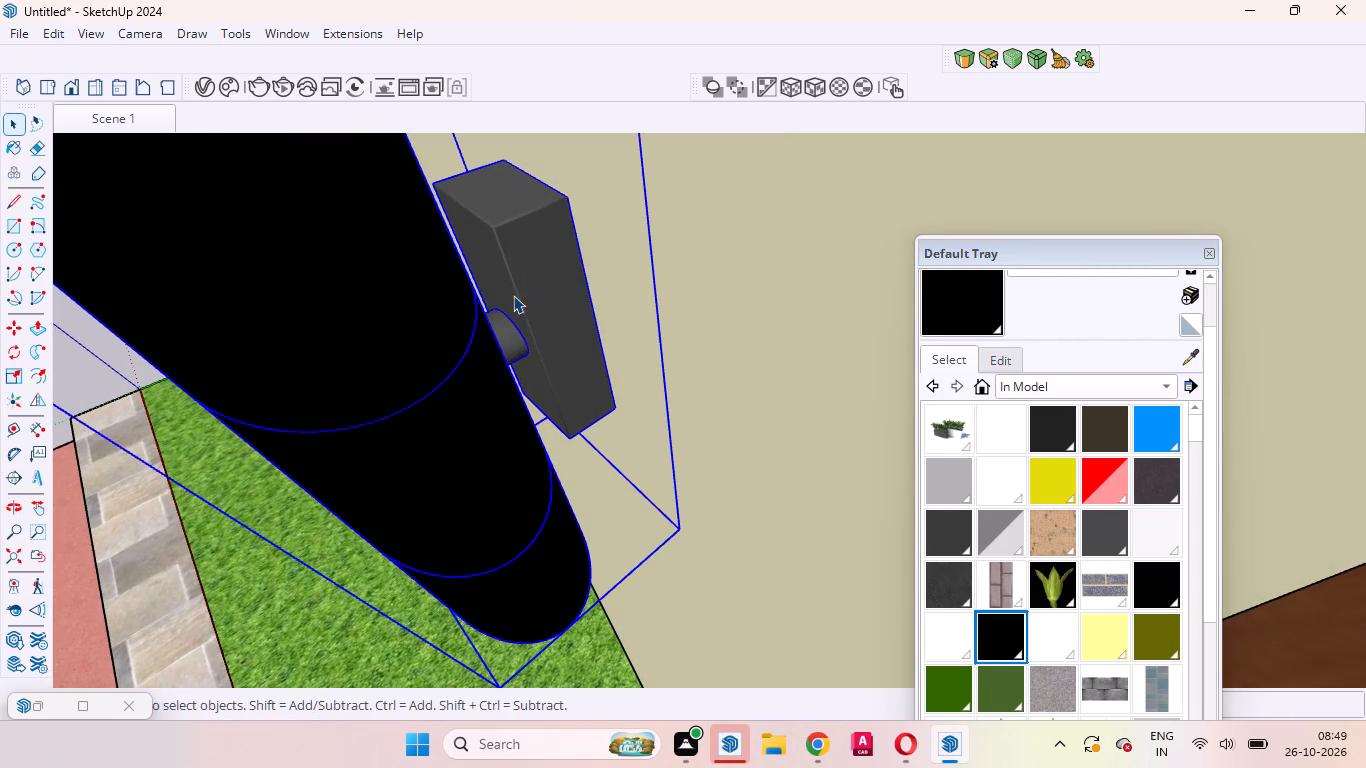
{"action": "left_click", "coordinate": [518, 289]}
{"action": "left_click", "coordinate": [527, 276]}
{"action": "double_click", "coordinate": [533, 267]}
{"action": "double_click", "coordinate": [536, 258]}
{"action": "double_click", "coordinate": [533, 246]}
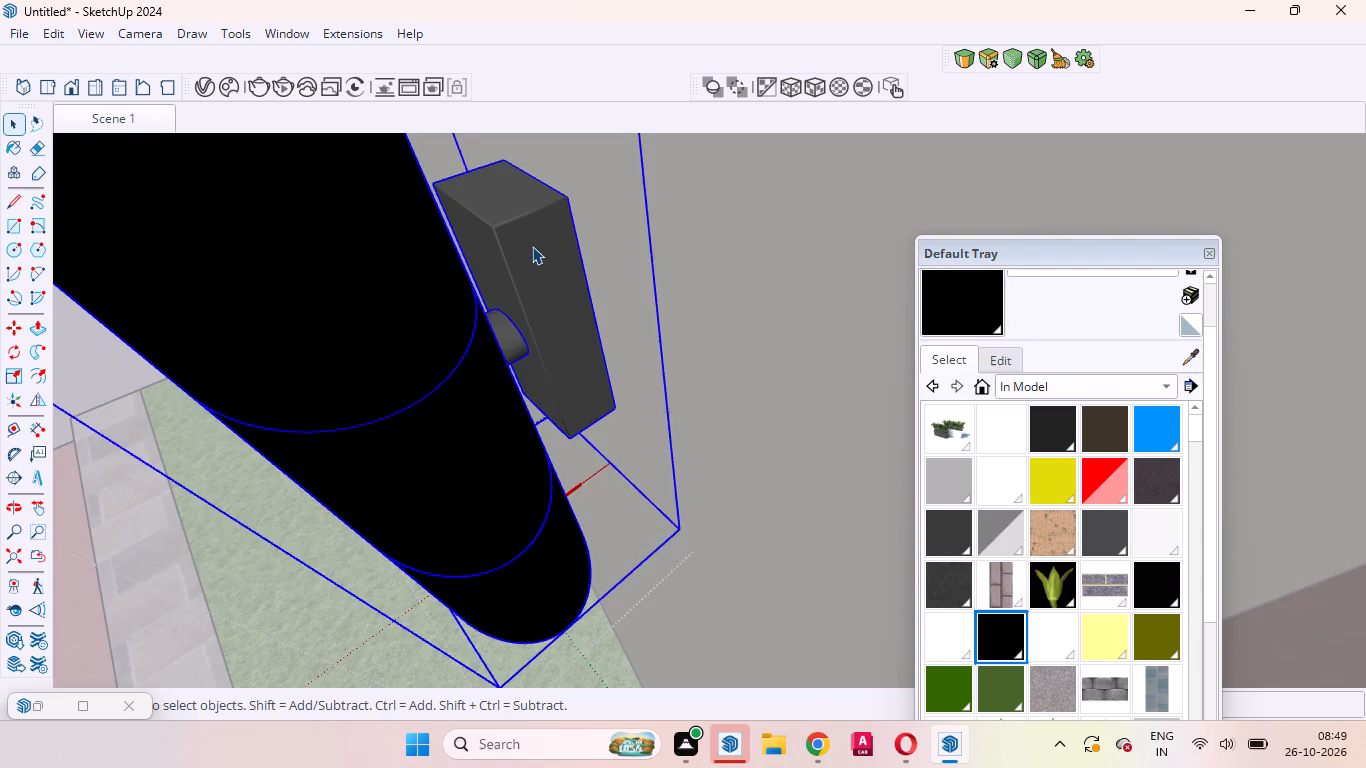
{"action": "triple_click", "coordinate": [531, 250]}
{"action": "triple_click", "coordinate": [531, 255]}
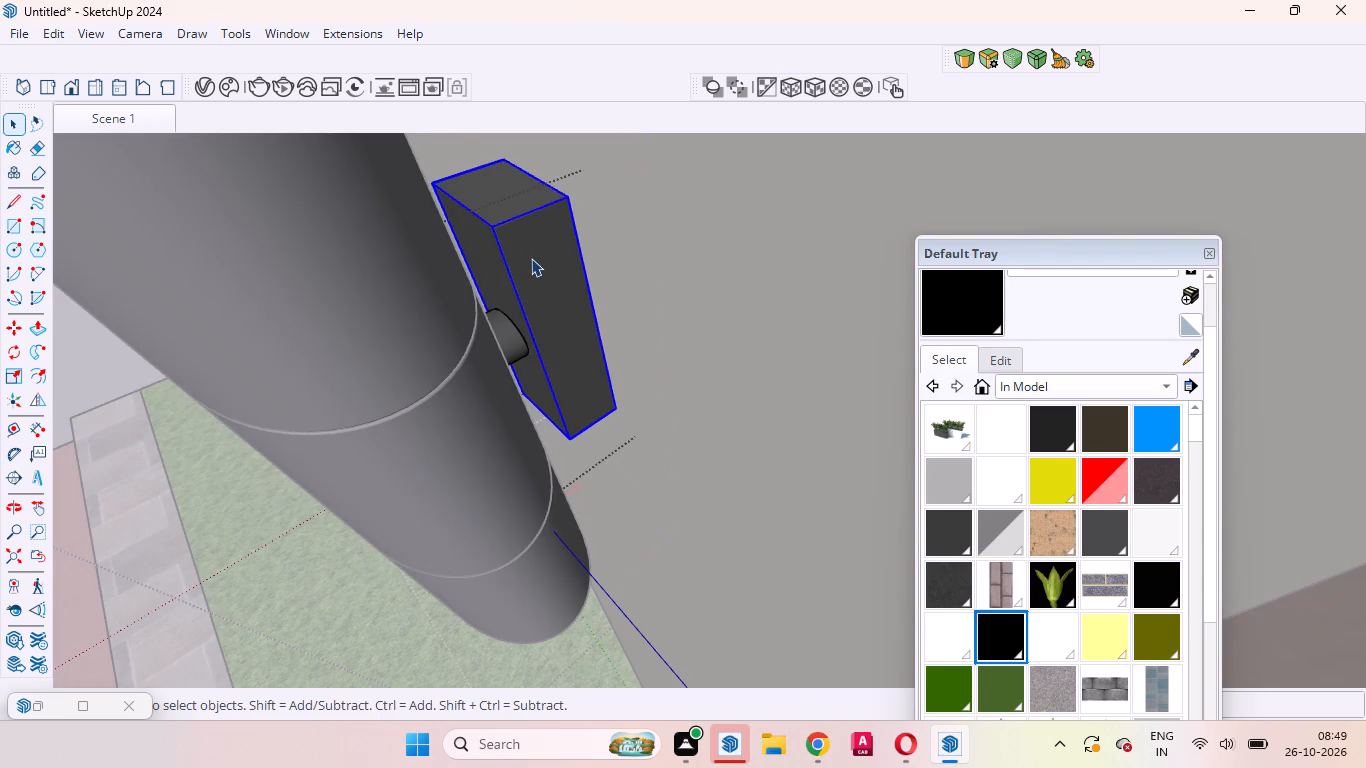
{"action": "double_click", "coordinate": [531, 255]}
{"action": "left_click", "coordinate": [953, 301]}
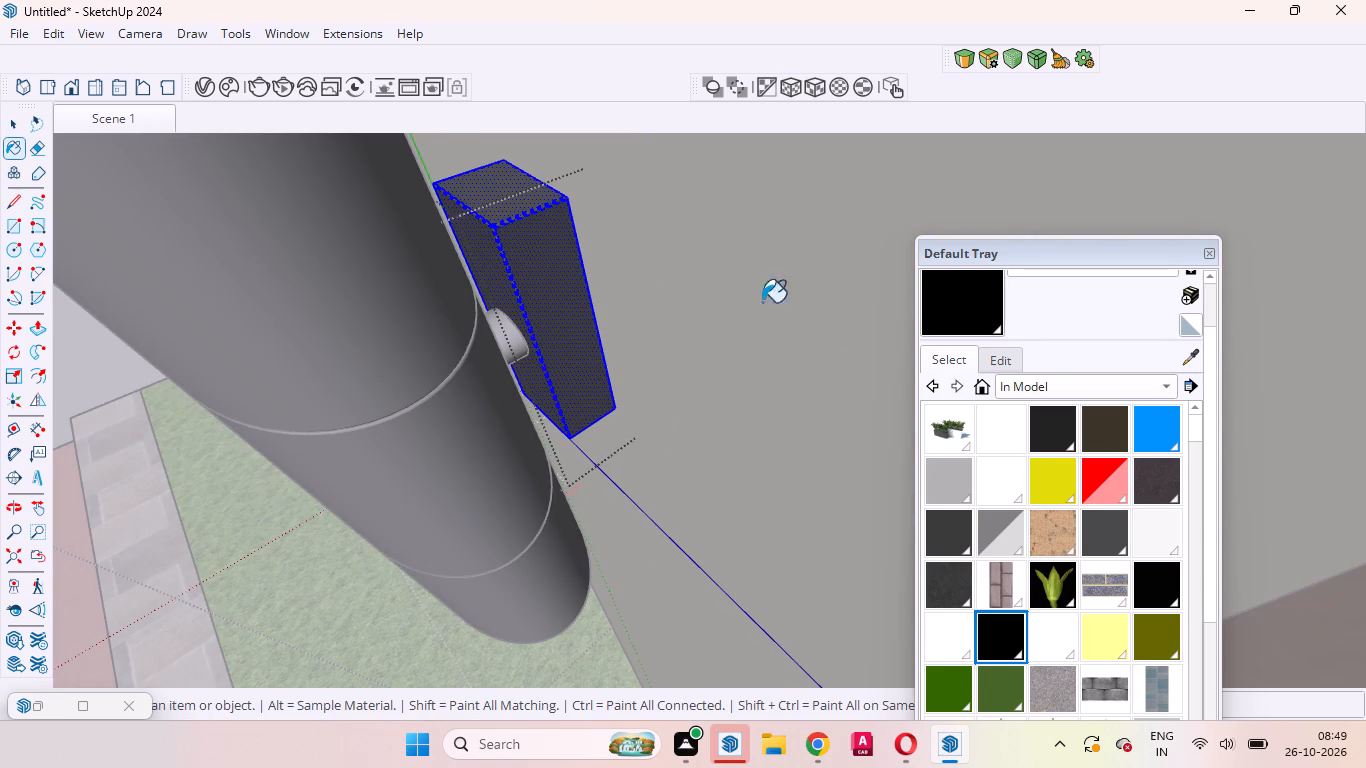
{"action": "left_click", "coordinate": [544, 284]}
Paint the small round connector between the wall light's cylinder and mounting plate black, and exit the light's groups.
{"action": "scroll", "coordinate": [531, 298], "scroll_direction": "up", "scroll_amount": 14}
{"action": "left_click", "coordinate": [505, 361]}
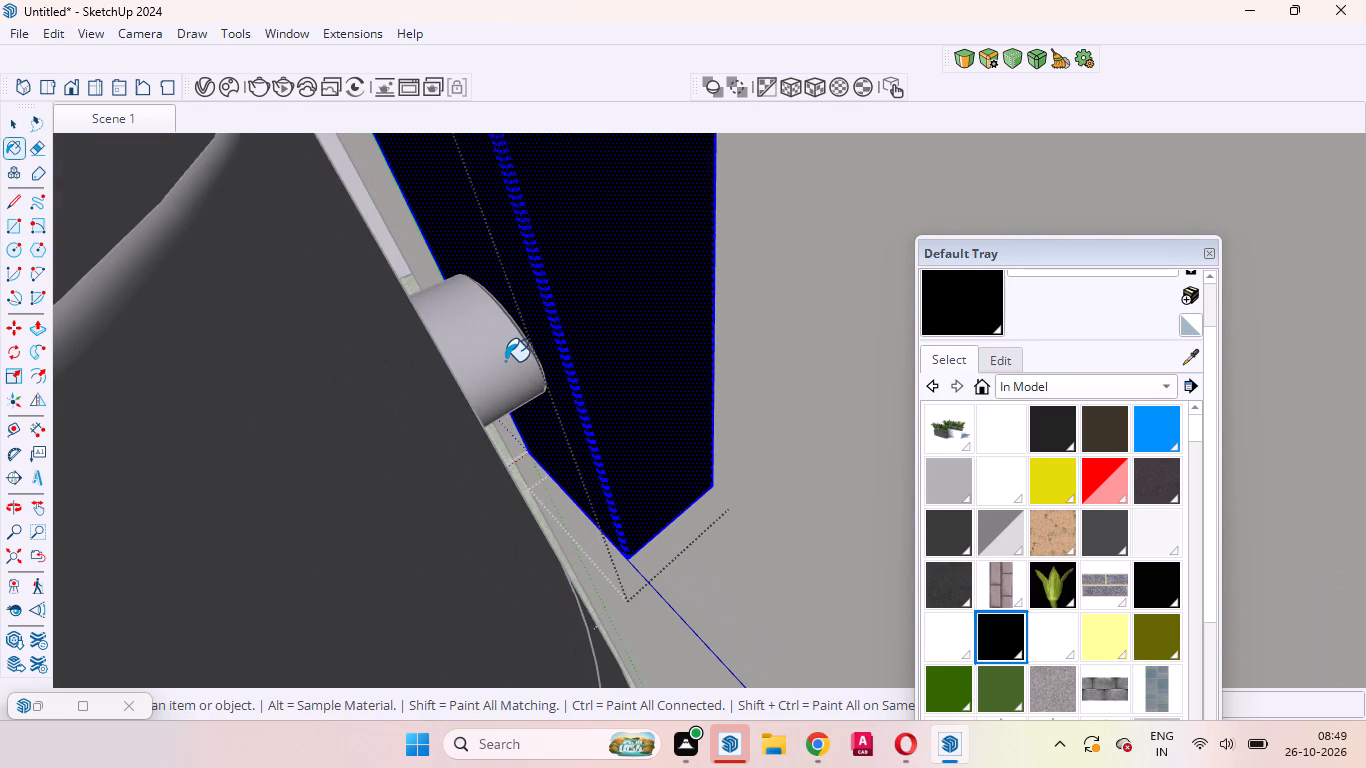
{"action": "key", "text": "space"}
{"action": "triple_click", "coordinate": [505, 361]}
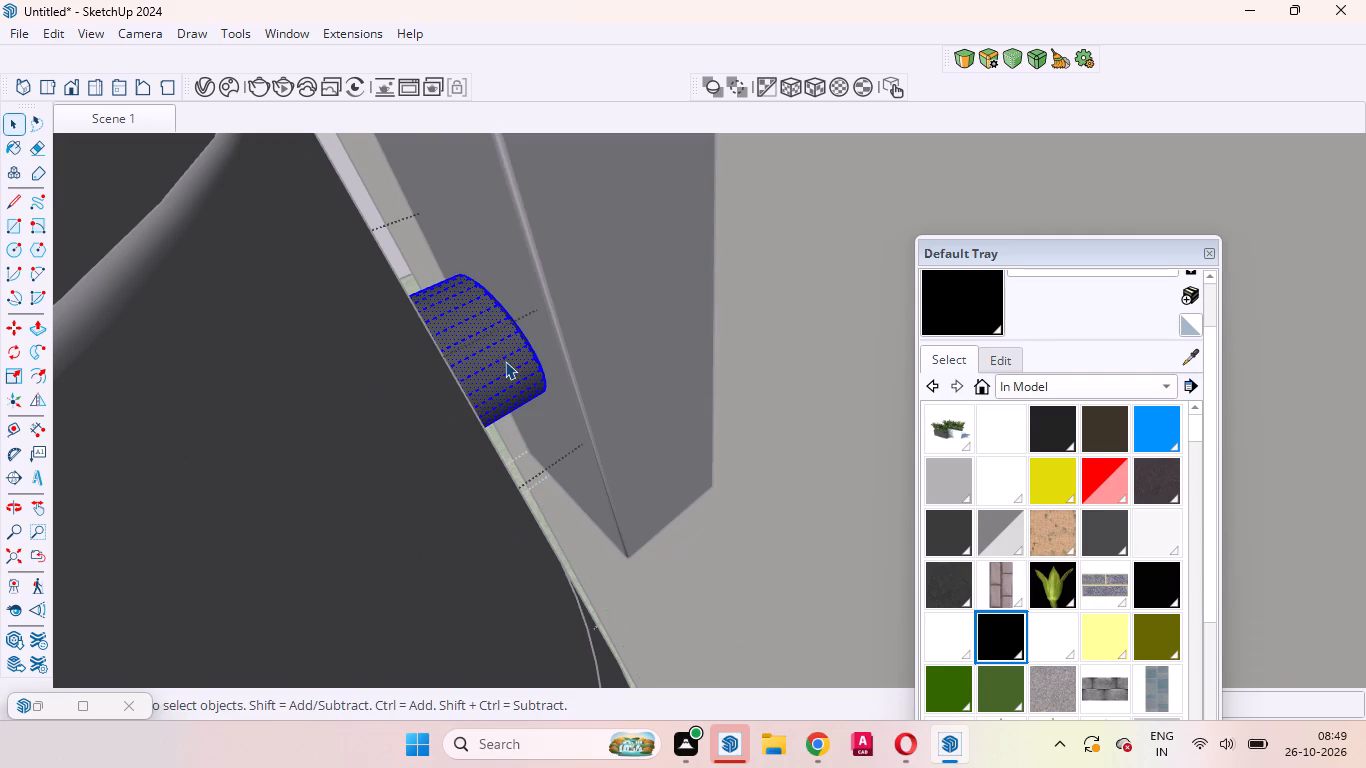
{"action": "left_click", "coordinate": [963, 313]}
{"action": "left_click", "coordinate": [501, 347]}
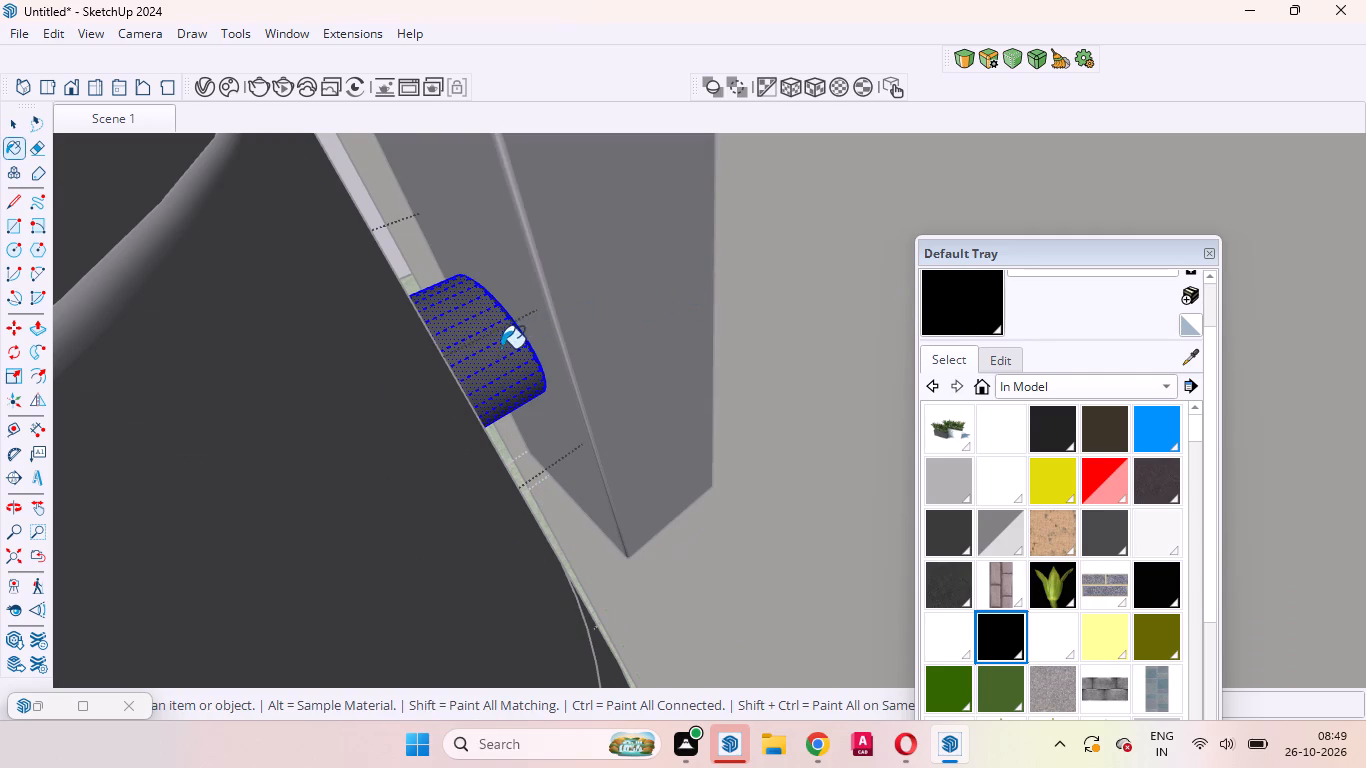
{"action": "key", "text": "space"}
{"action": "scroll", "coordinate": [529, 325], "scroll_direction": "down", "scroll_amount": 13}
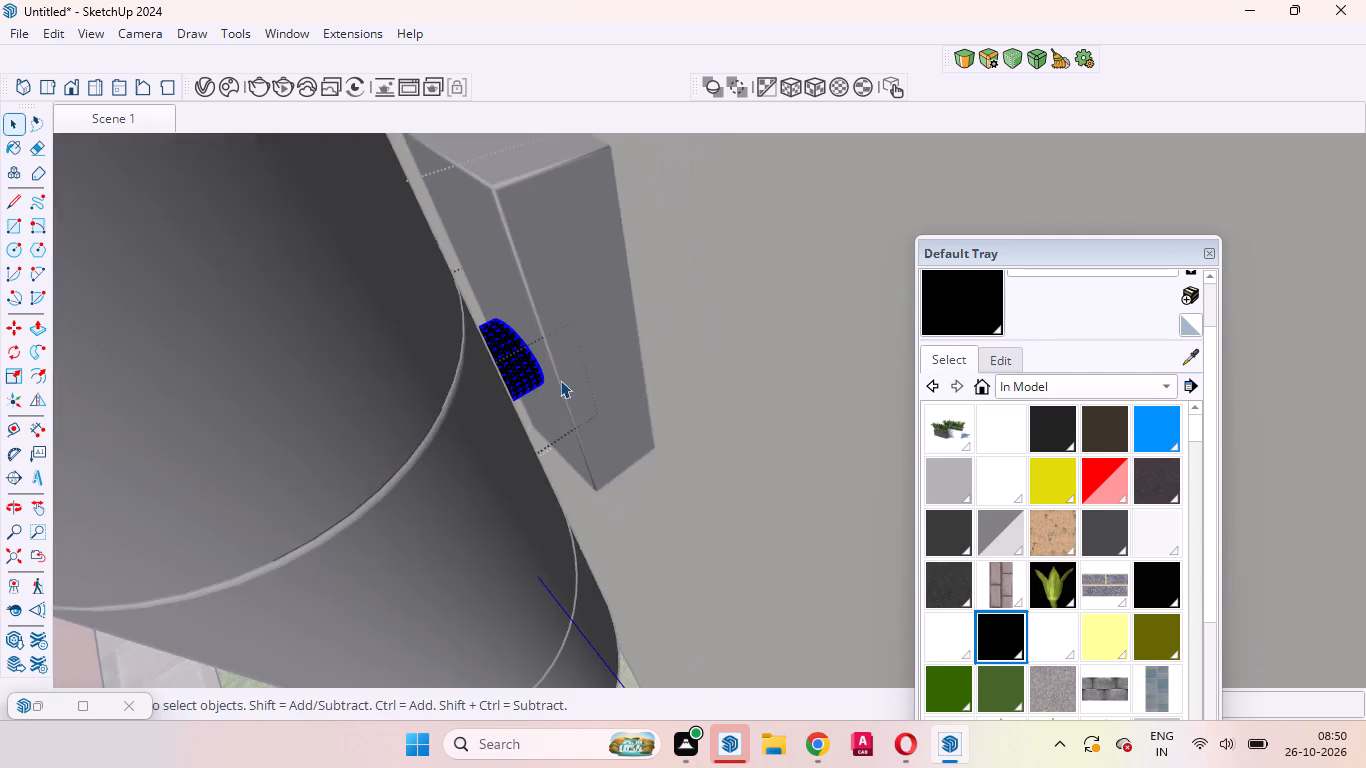
{"action": "scroll", "coordinate": [560, 380], "scroll_direction": "down", "scroll_amount": 18}
{"action": "left_click", "coordinate": [268, 195]}
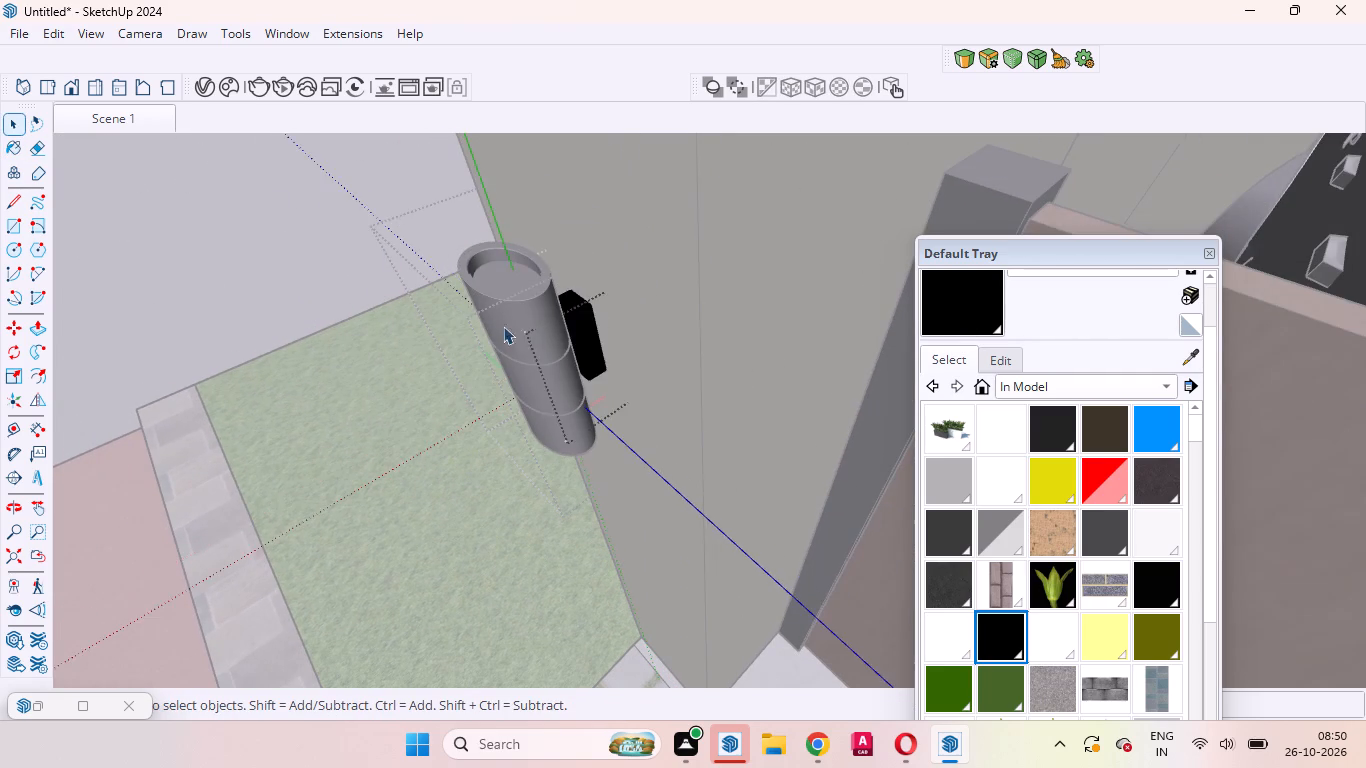
{"action": "scroll", "coordinate": [510, 328], "scroll_direction": "down", "scroll_amount": 11}
{"action": "double_click", "coordinate": [278, 250]}
{"action": "left_click", "coordinate": [265, 247]}
Copy the pillar wall light onto the first house's upper-floor facade strip between the two narrow windows, using the Scene 1 view.
{"action": "scroll", "coordinate": [372, 277], "scroll_direction": "down", "scroll_amount": 6}
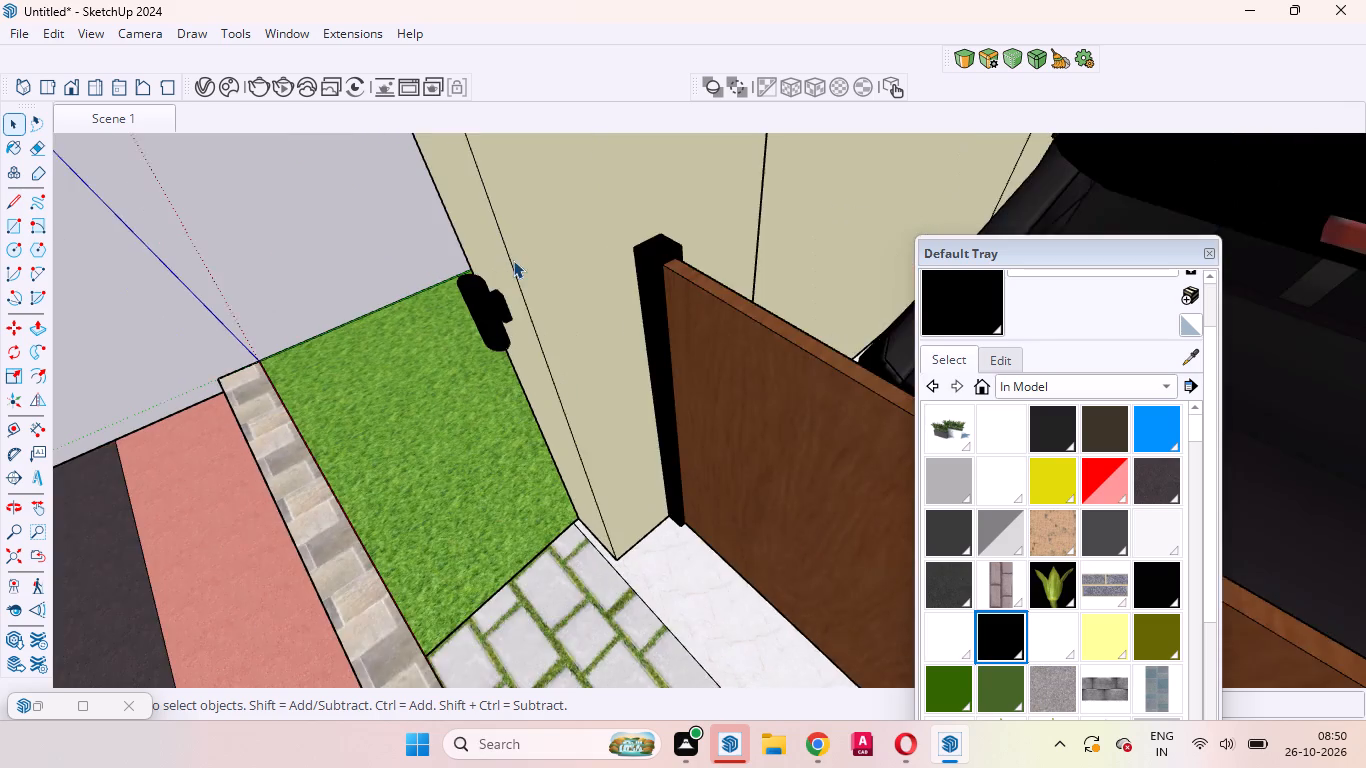
{"action": "scroll", "coordinate": [513, 260], "scroll_direction": "down", "scroll_amount": 9}
{"action": "middle_click_drag", "start_coordinate": [477, 372], "coordinate": [880, 232]}
{"action": "scroll", "coordinate": [379, 329], "scroll_direction": "down", "scroll_amount": 5}
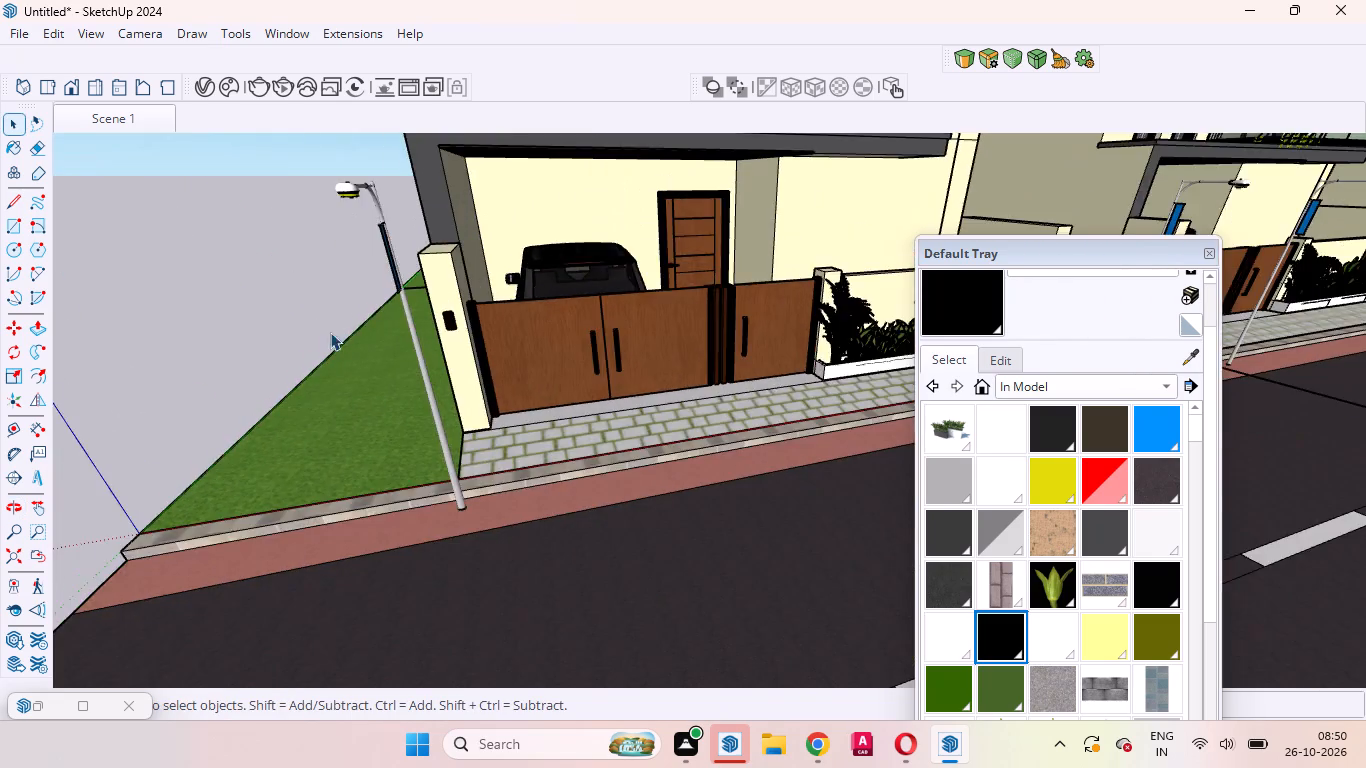
{"action": "scroll", "coordinate": [330, 332], "scroll_direction": "down", "scroll_amount": 10}
{"action": "scroll", "coordinate": [553, 367], "scroll_direction": "down", "scroll_amount": 4}
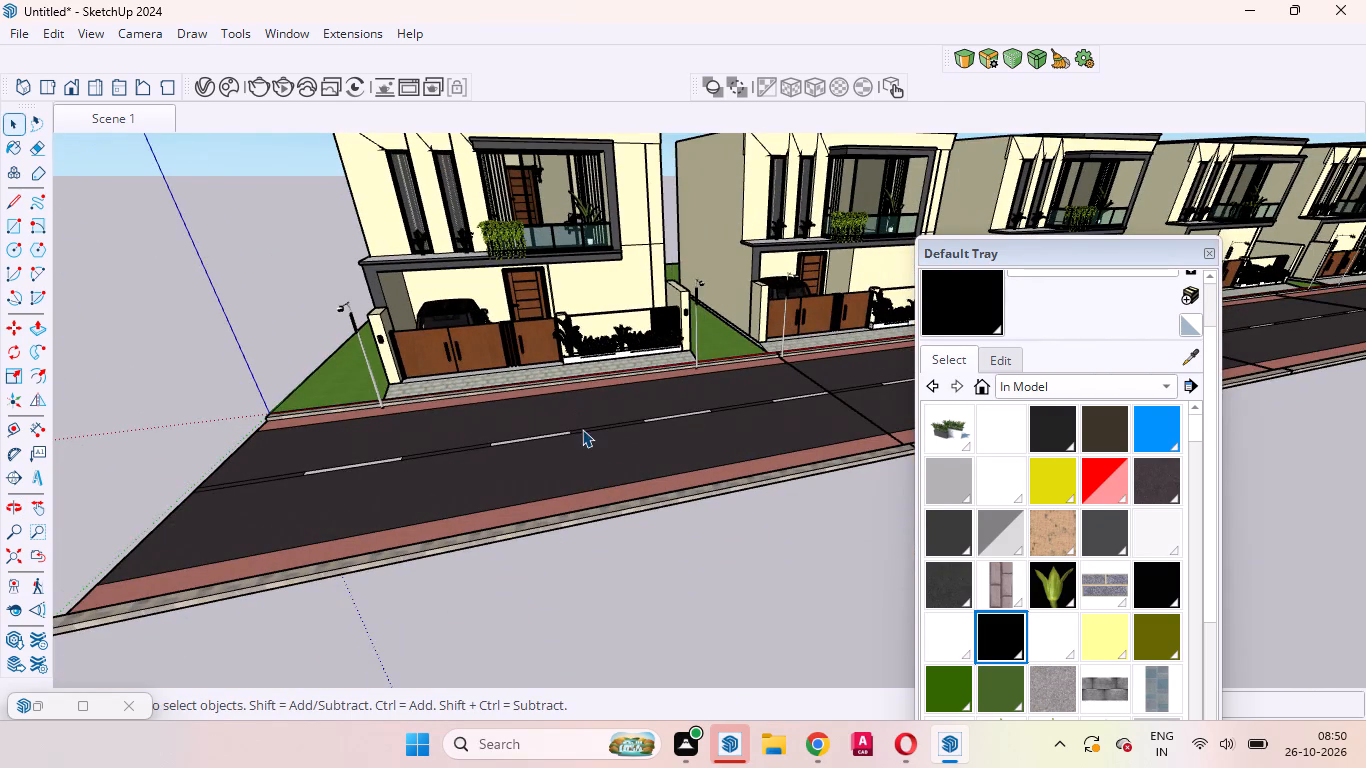
{"action": "scroll", "coordinate": [430, 238], "scroll_direction": "up", "scroll_amount": 18}
{"action": "scroll", "coordinate": [499, 301], "scroll_direction": "down", "scroll_amount": 4}
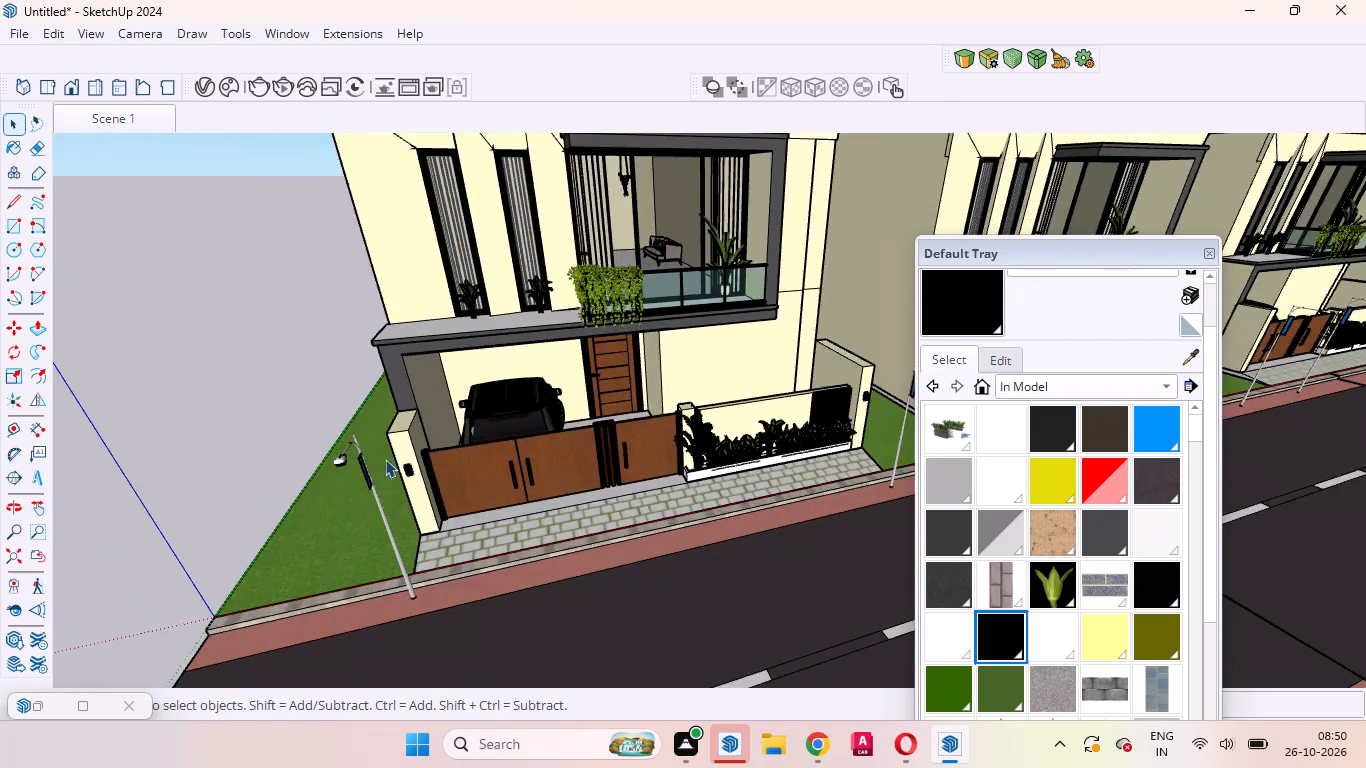
{"action": "scroll", "coordinate": [380, 469], "scroll_direction": "up", "scroll_amount": 13}
{"action": "middle_click_drag", "start_coordinate": [451, 510], "coordinate": [188, 665]}
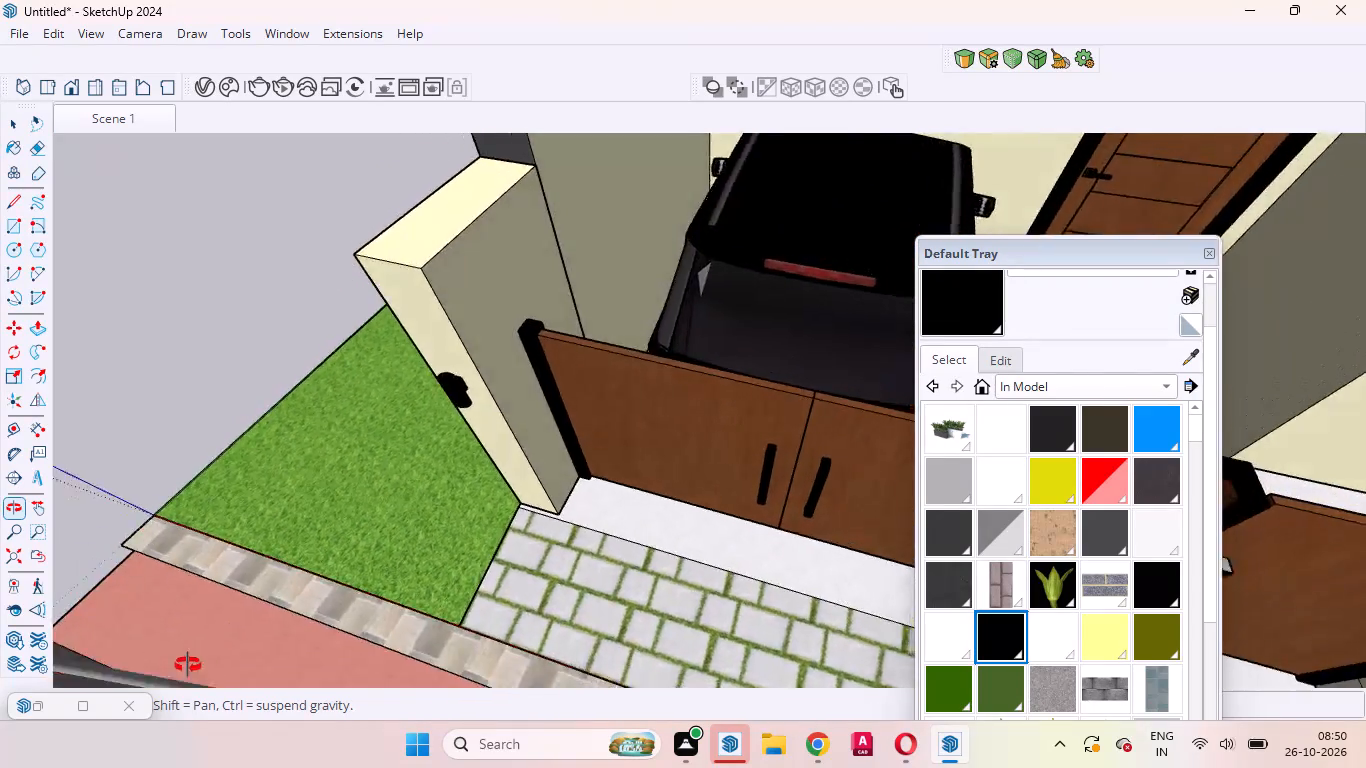
{"action": "middle_click_drag", "start_coordinate": [188, 665], "coordinate": [494, 526]}
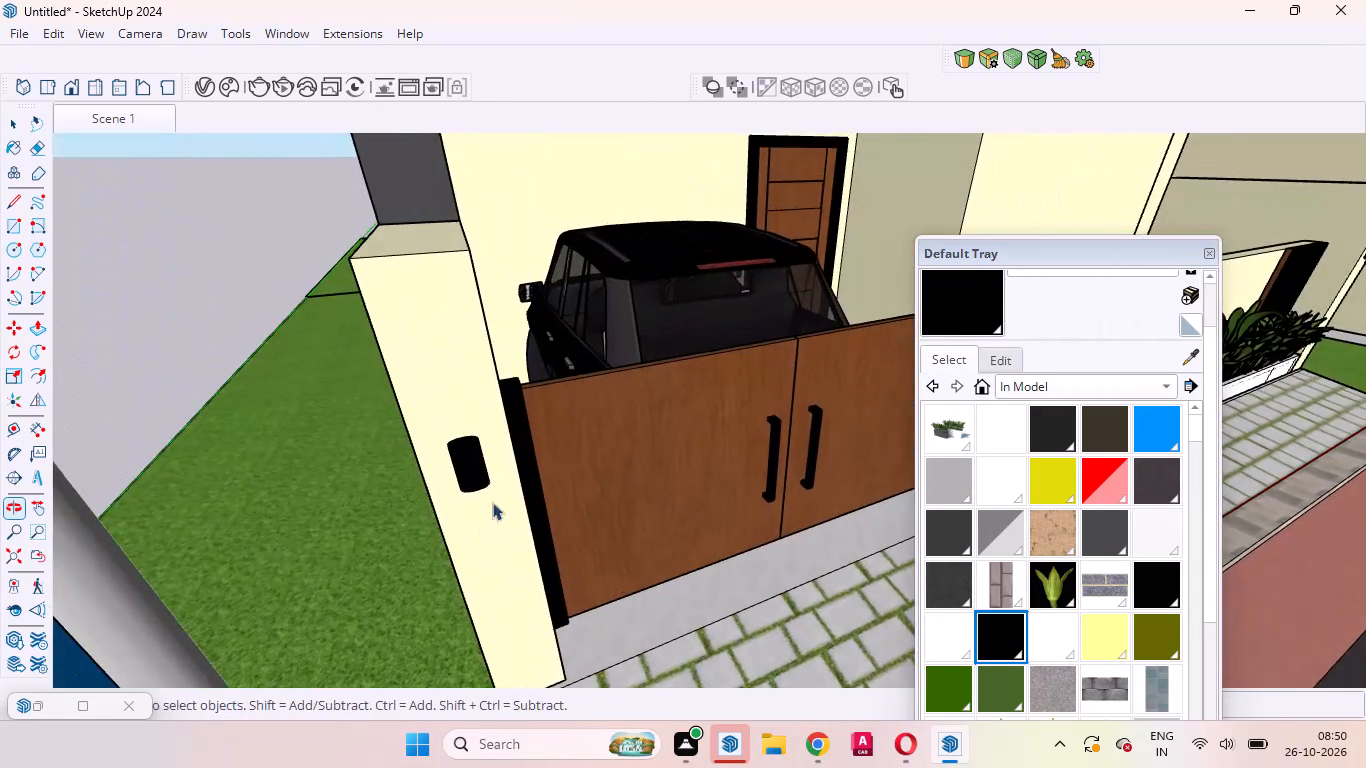
{"action": "scroll", "coordinate": [487, 469], "scroll_direction": "up", "scroll_amount": 4}
{"action": "left_click", "coordinate": [458, 464]}
{"action": "key", "text": "m"}
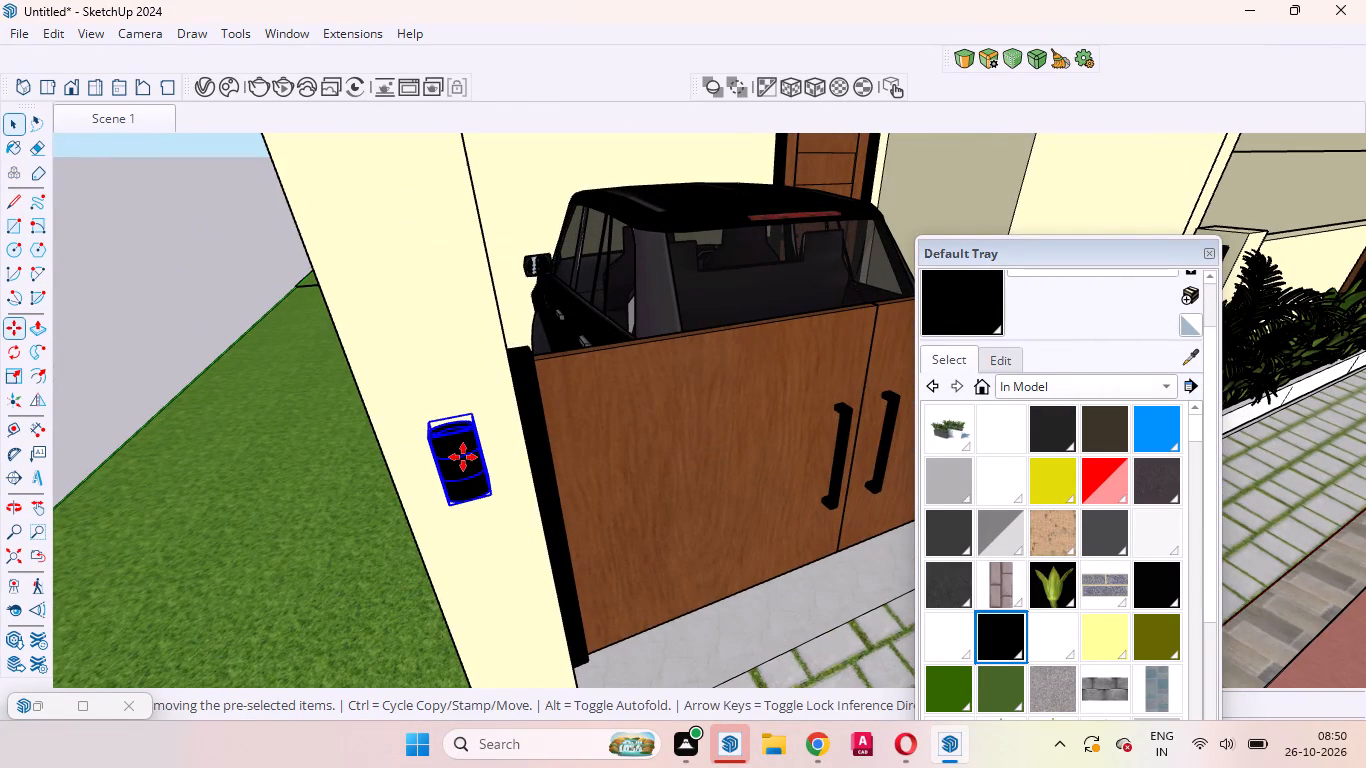
{"action": "scroll", "coordinate": [499, 449], "scroll_direction": "up", "scroll_amount": 5}
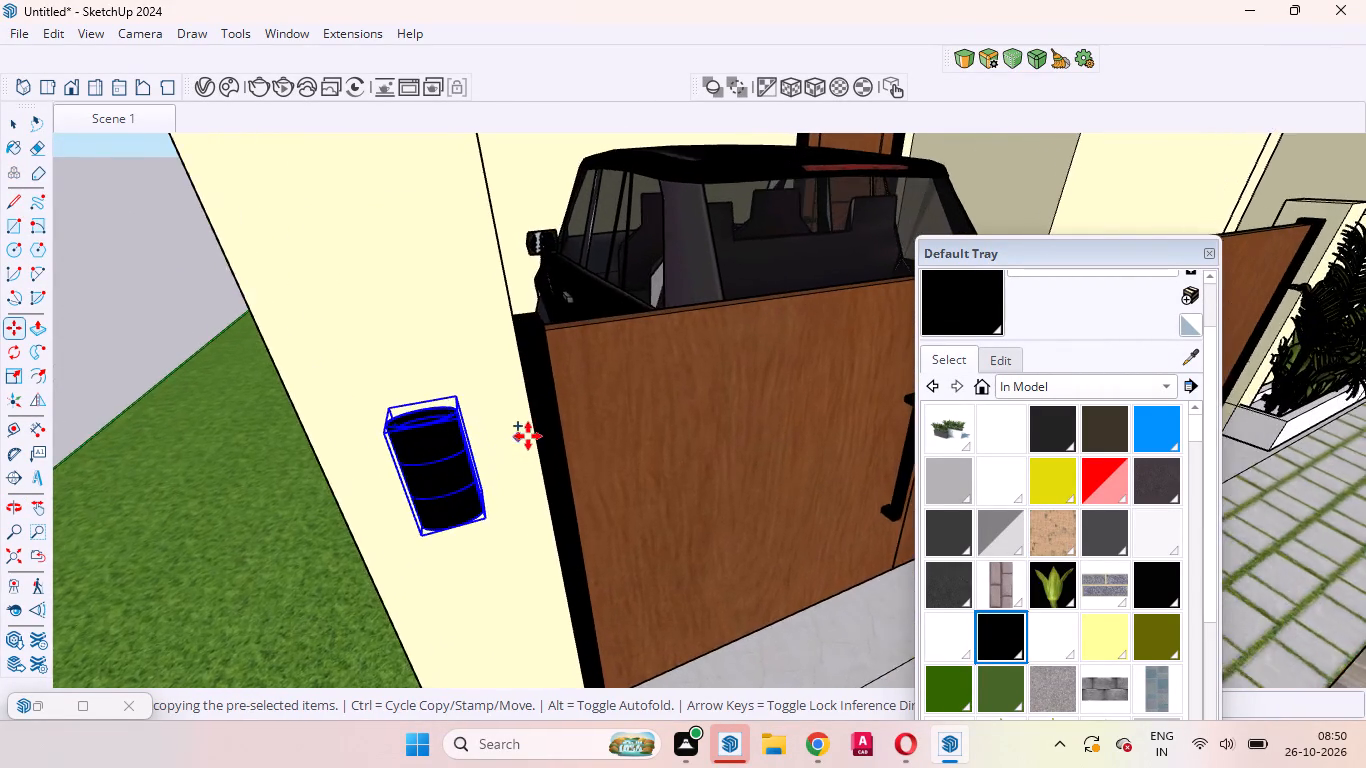
{"action": "middle_click_drag", "start_coordinate": [528, 435], "coordinate": [334, 387]}
{"action": "scroll", "coordinate": [463, 382], "scroll_direction": "up", "scroll_amount": 9}
{"action": "middle_click_drag", "start_coordinate": [554, 380], "coordinate": [379, 381]}
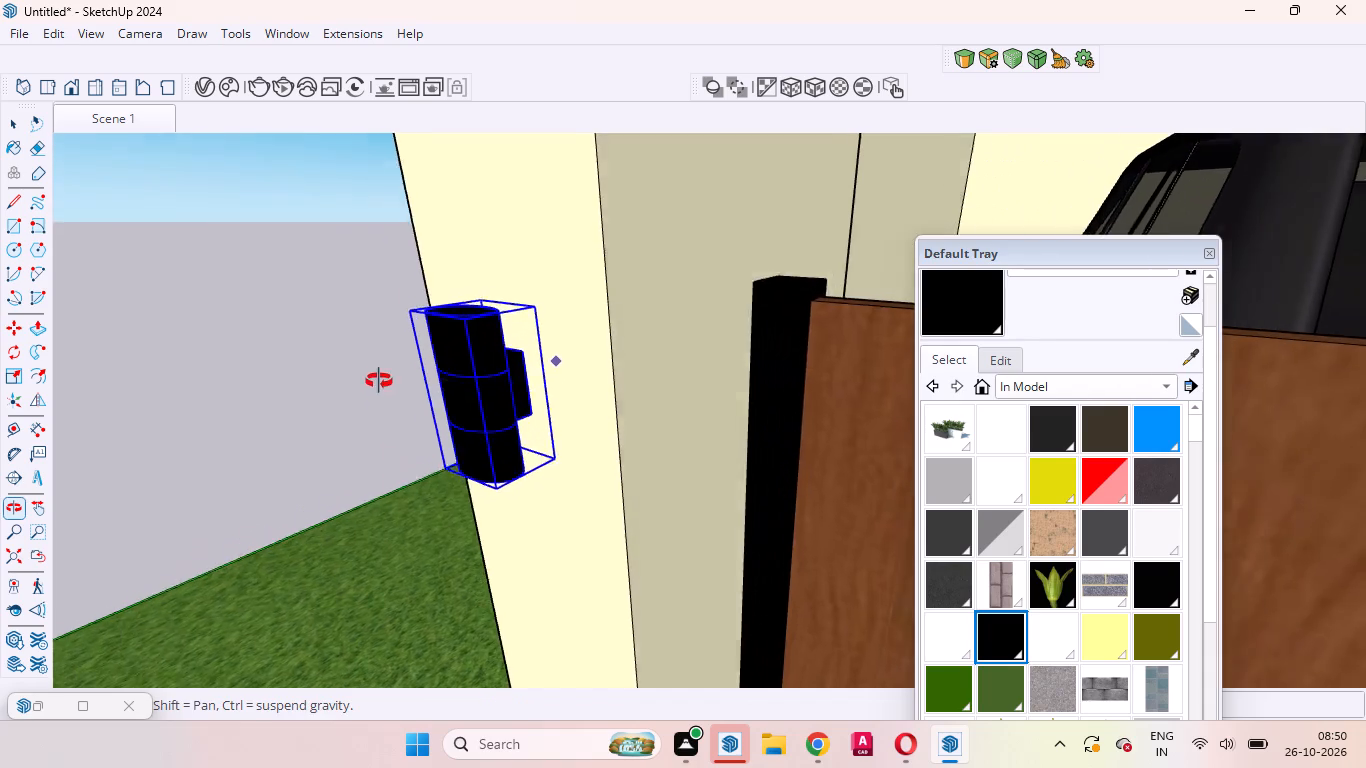
{"action": "middle_click_drag", "start_coordinate": [379, 381], "coordinate": [370, 363]}
{"action": "scroll", "coordinate": [530, 341], "scroll_direction": "up", "scroll_amount": 4}
{"action": "left_click", "coordinate": [530, 356]}
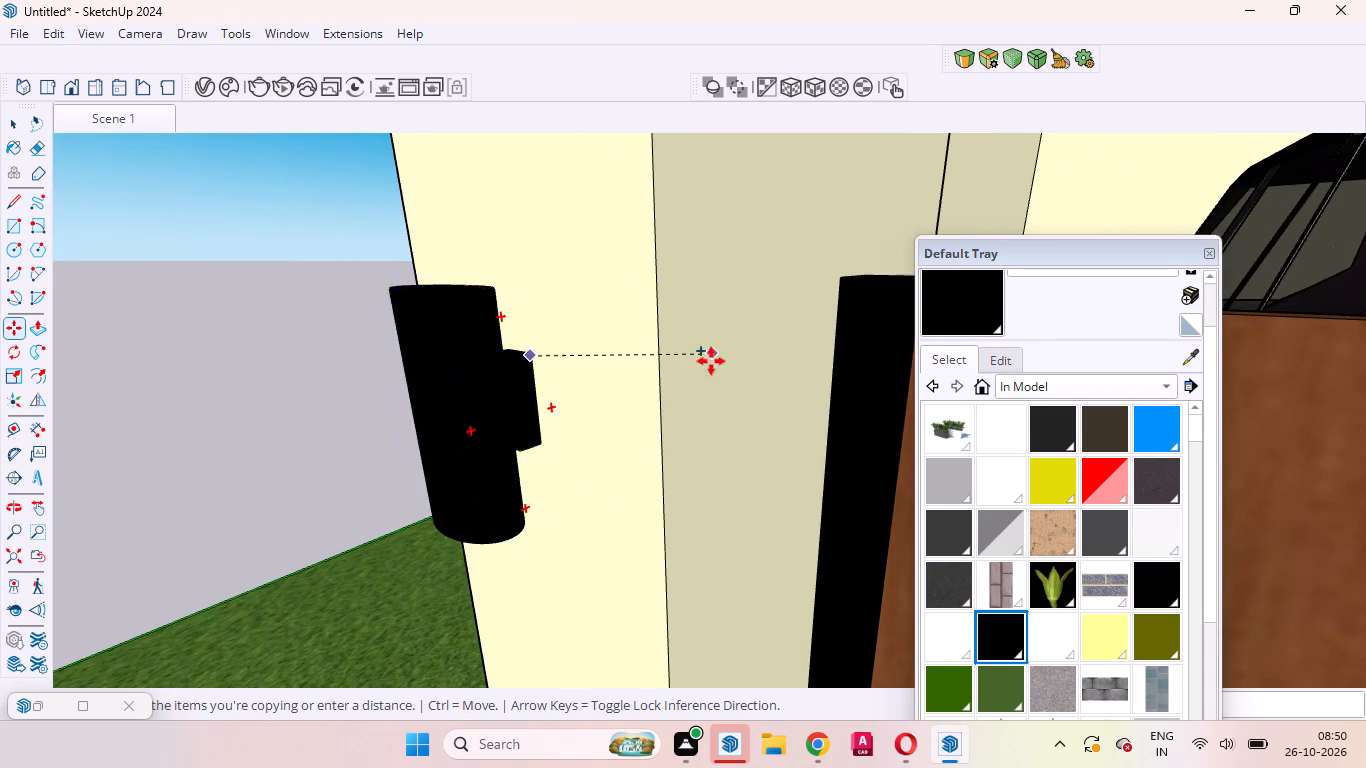
{"action": "scroll", "coordinate": [572, 383], "scroll_direction": "down", "scroll_amount": 20}
{"action": "scroll", "coordinate": [572, 383], "scroll_direction": "down", "scroll_amount": 14}
{"action": "scroll", "coordinate": [605, 413], "scroll_direction": "up", "scroll_amount": 1}
{"action": "scroll", "coordinate": [605, 413], "scroll_direction": "down", "scroll_amount": 5}
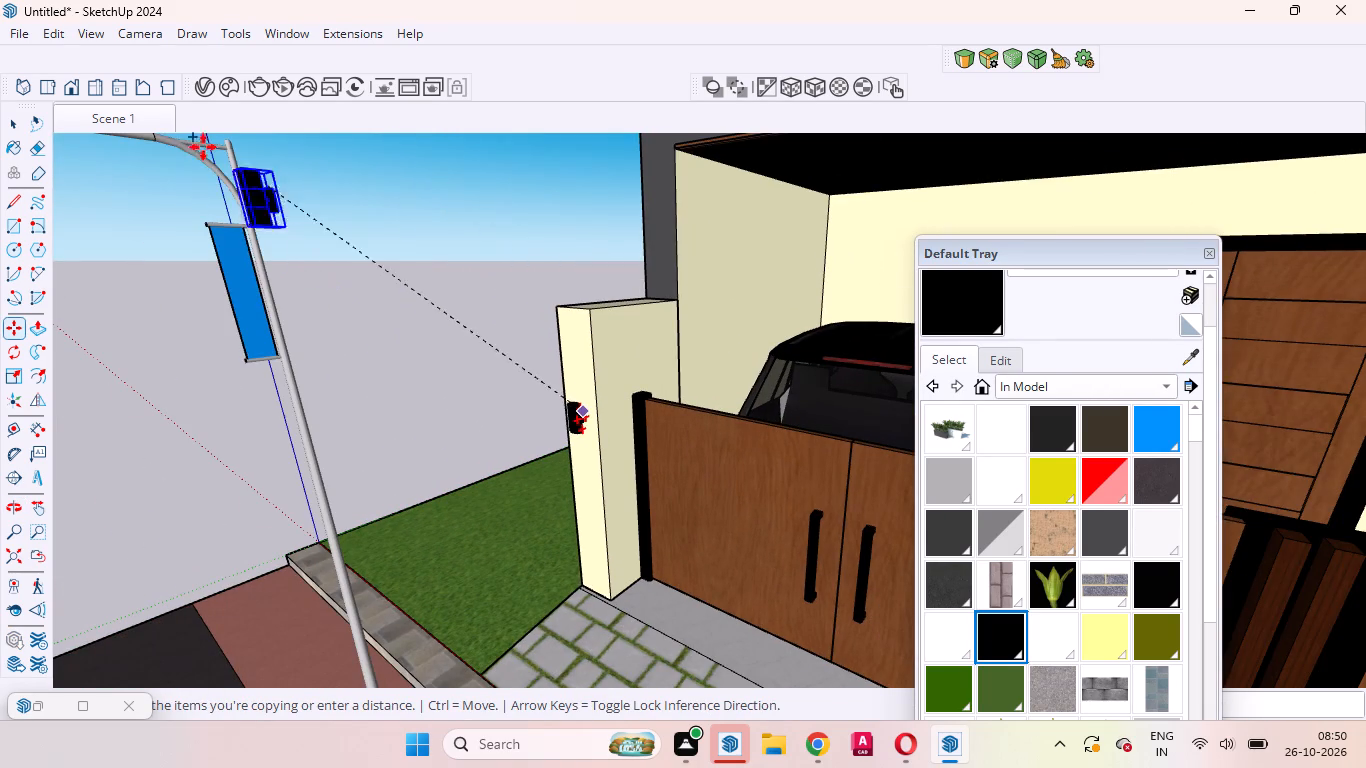
{"action": "left_click", "coordinate": [144, 118]}
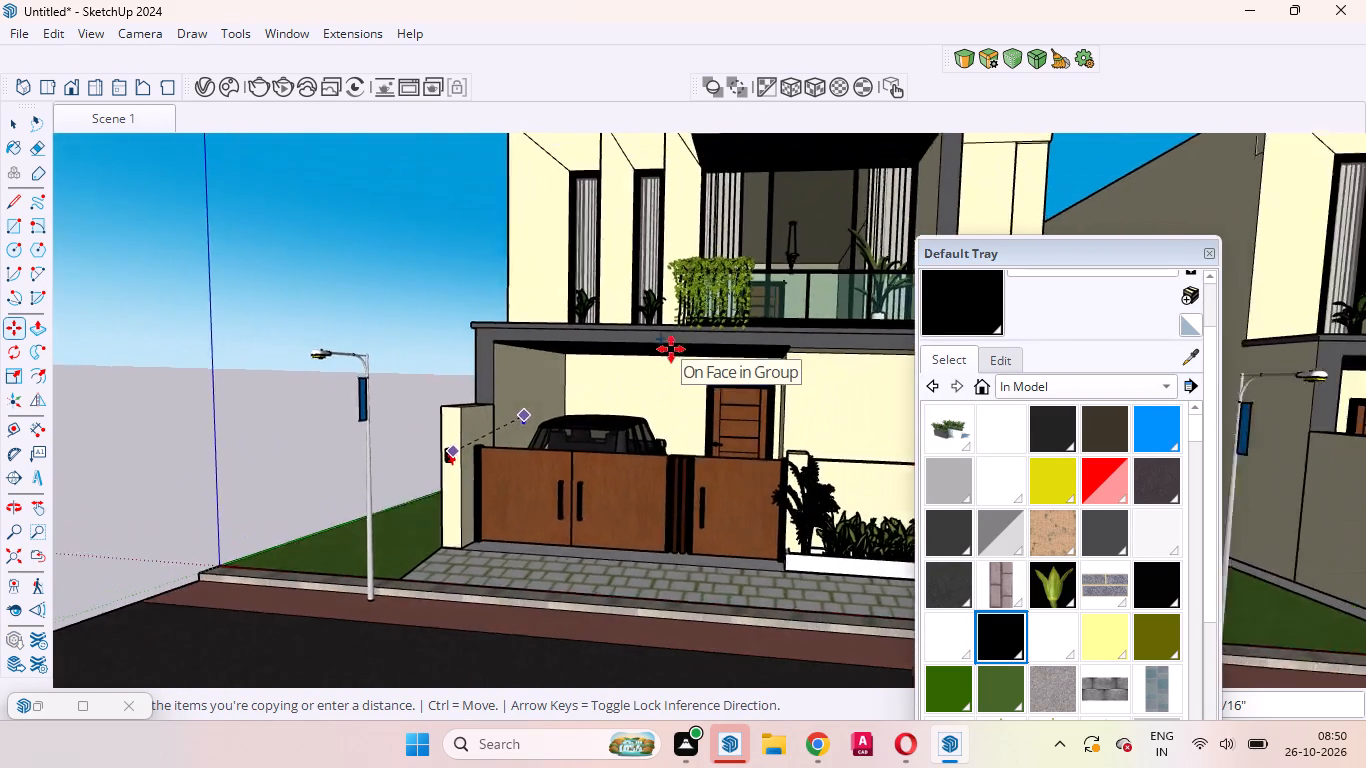
{"action": "scroll", "coordinate": [545, 266], "scroll_direction": "up", "scroll_amount": 7}
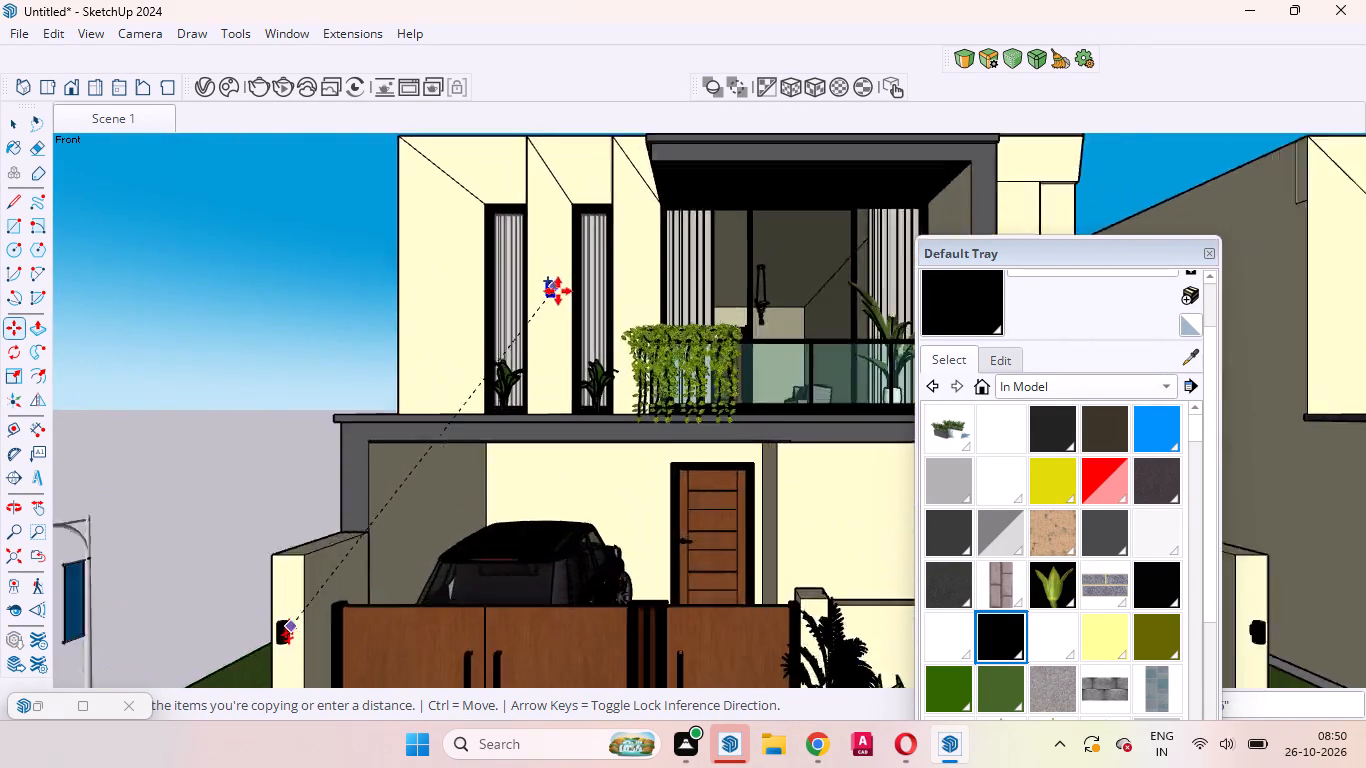
{"action": "scroll", "coordinate": [558, 291], "scroll_direction": "up", "scroll_amount": 5}
{"action": "scroll", "coordinate": [551, 293], "scroll_direction": "down", "scroll_amount": 3}
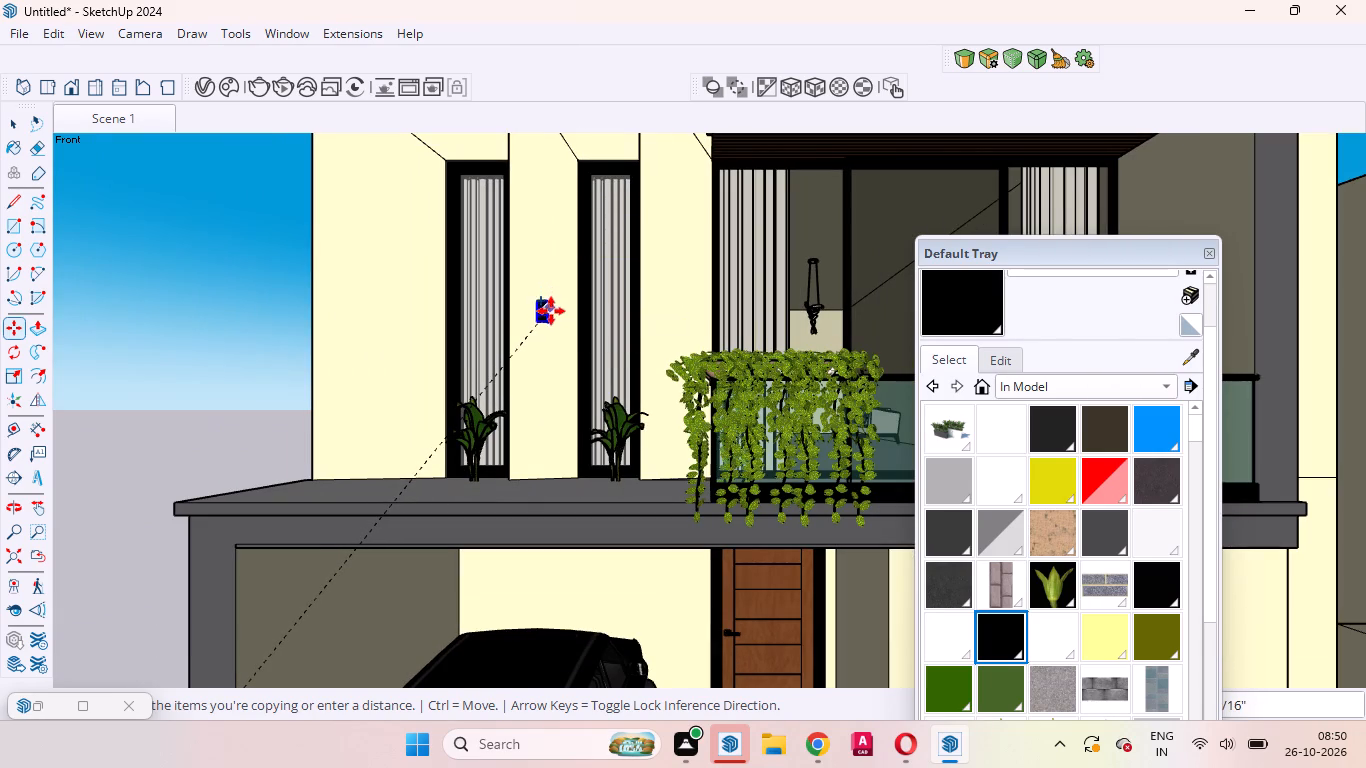
{"action": "left_click", "coordinate": [551, 312]}
Shift the copied wall light slightly sideways toward the middle of the wall strip between the narrow windows.
{"action": "scroll", "coordinate": [566, 289], "scroll_direction": "up", "scroll_amount": 6}
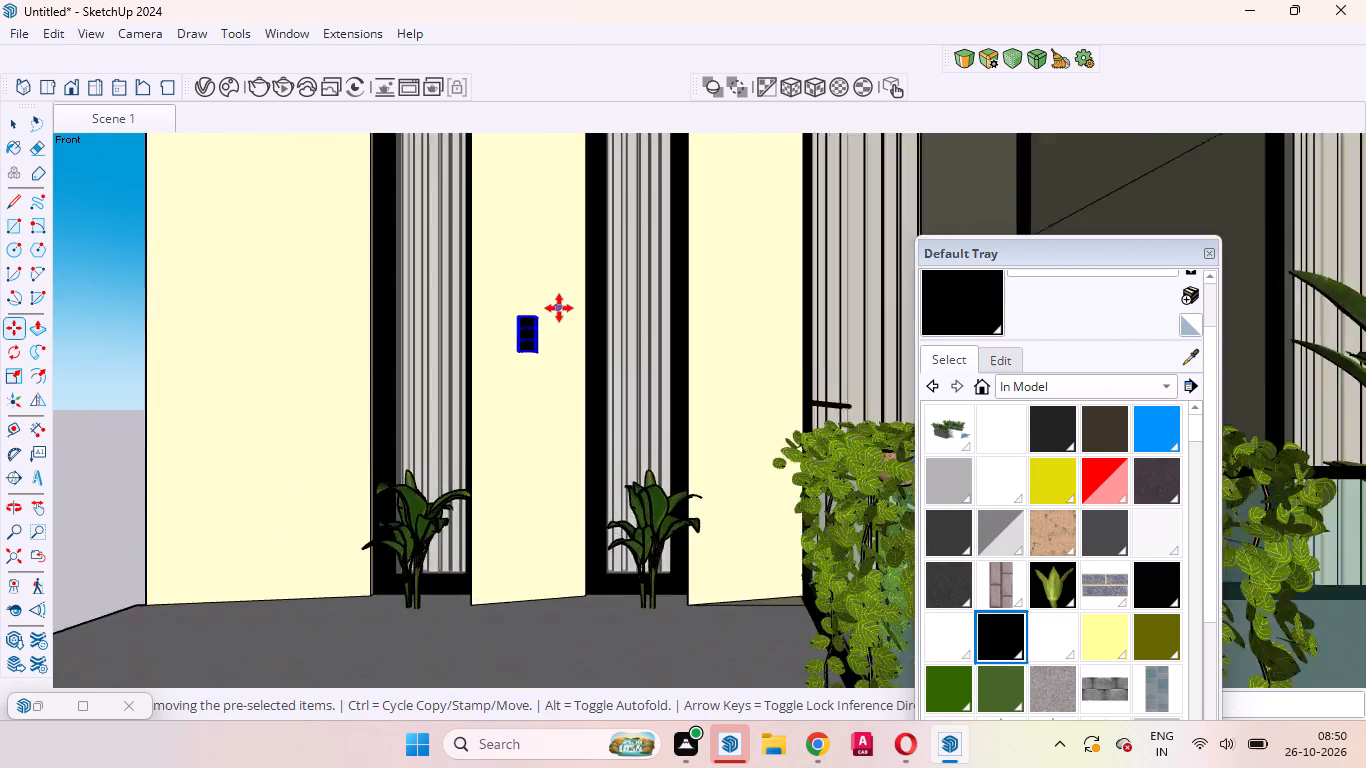
{"action": "scroll", "coordinate": [559, 308], "scroll_direction": "up", "scroll_amount": 9}
{"action": "middle_click_drag", "start_coordinate": [559, 343], "coordinate": [620, 534]}
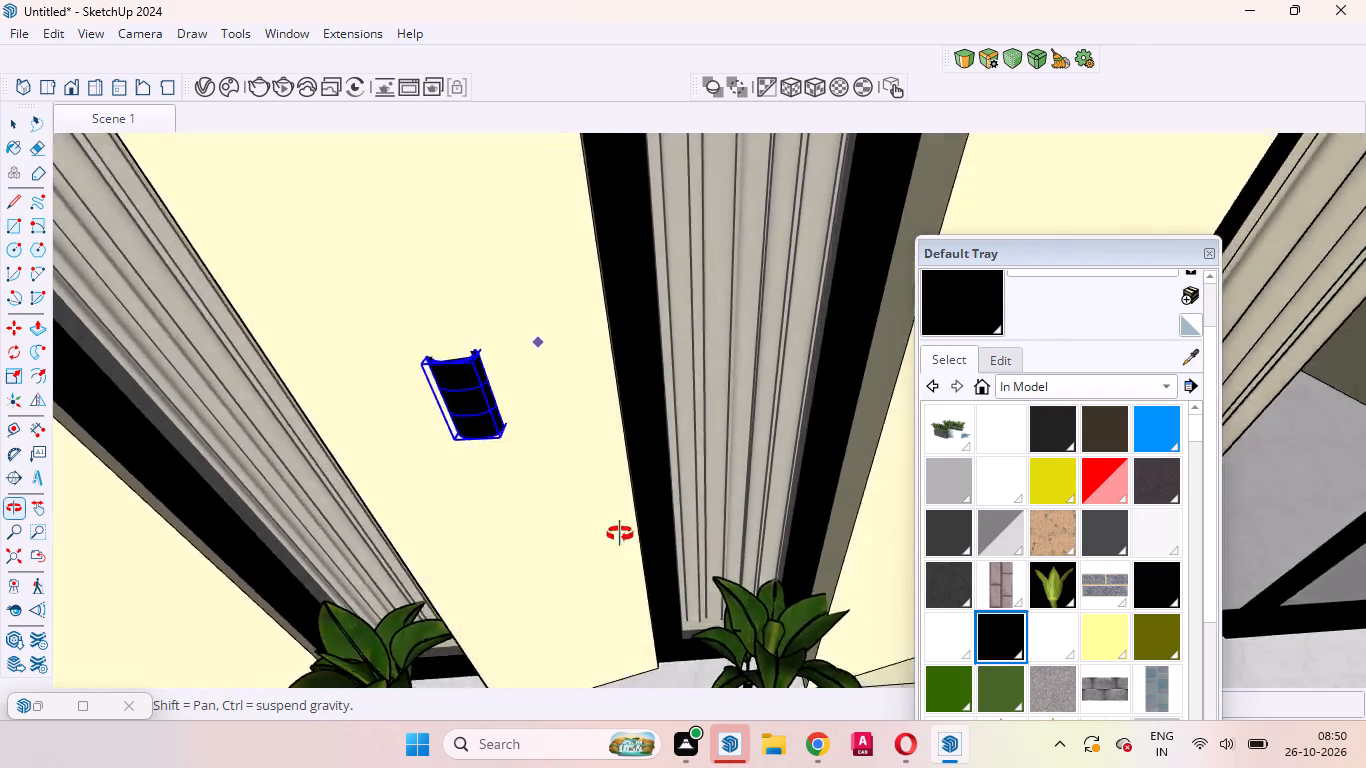
{"action": "middle_click_drag", "start_coordinate": [620, 534], "coordinate": [650, 382]}
{"action": "scroll", "coordinate": [517, 421], "scroll_direction": "up", "scroll_amount": 3}
{"action": "scroll", "coordinate": [539, 410], "scroll_direction": "down", "scroll_amount": 5}
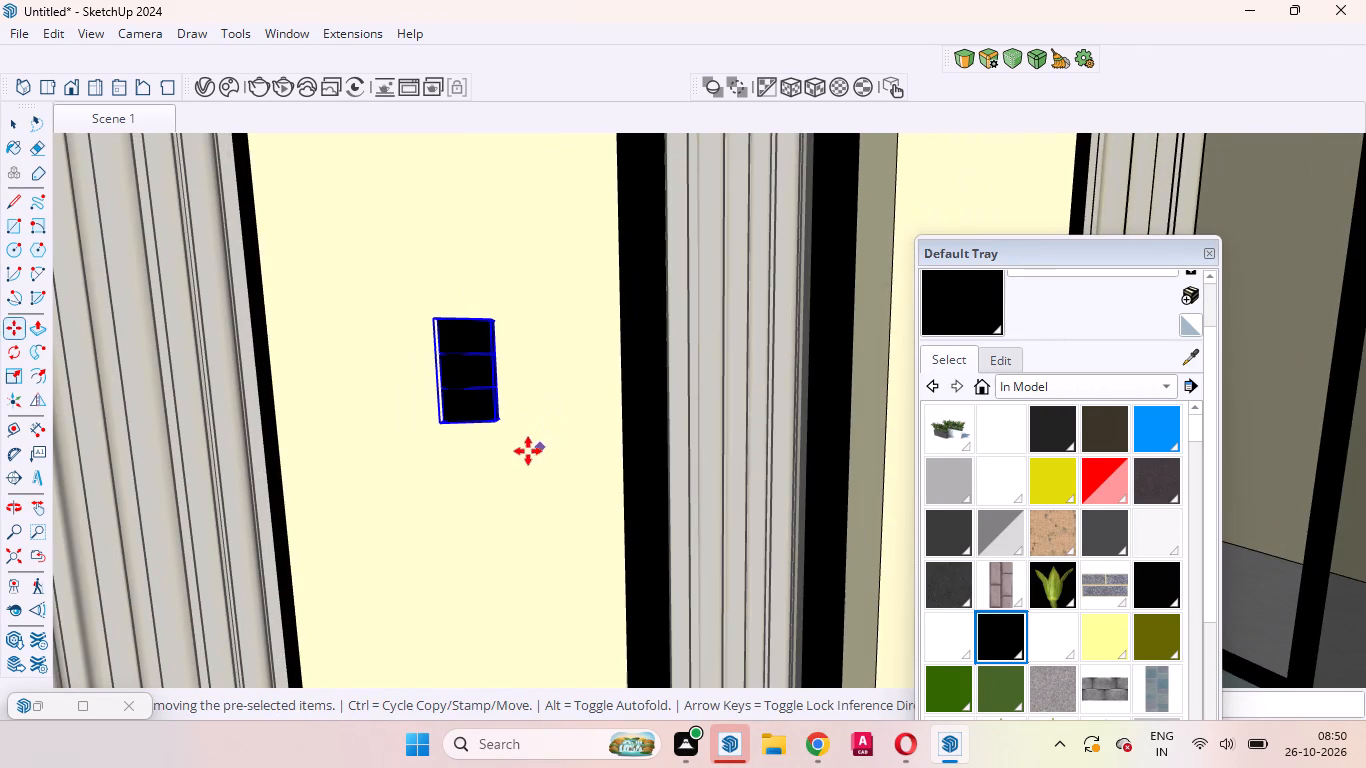
{"action": "left_click", "coordinate": [519, 452]}
{"action": "left_click", "coordinate": [539, 462]}
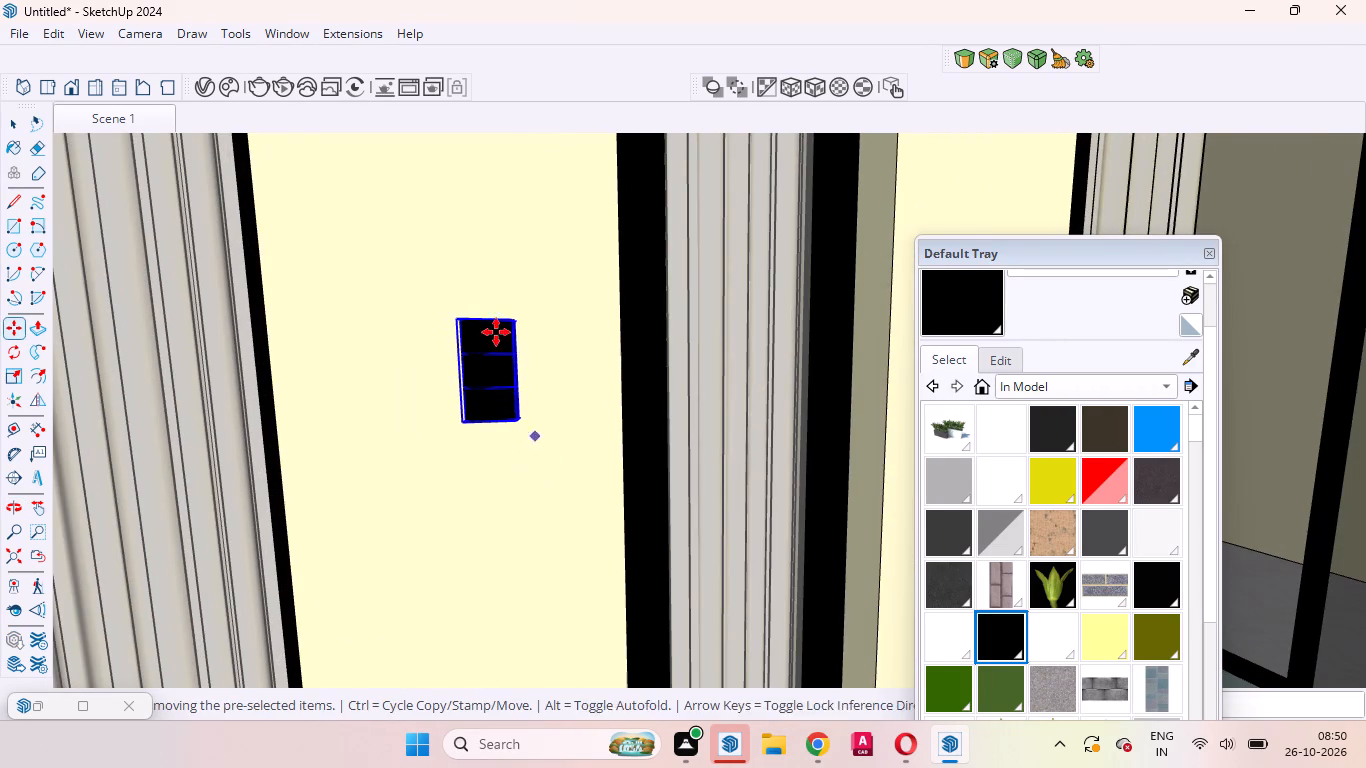
Move the copied wall light outward along the green axis so its cylinder stands clear of the facade strip.
{"action": "scroll", "coordinate": [495, 320], "scroll_direction": "up", "scroll_amount": 5}
{"action": "middle_click_drag", "start_coordinate": [513, 347], "coordinate": [529, 589]}
{"action": "scroll", "coordinate": [529, 537], "scroll_direction": "up", "scroll_amount": 1}
{"action": "scroll", "coordinate": [522, 328], "scroll_direction": "down", "scroll_amount": 9}
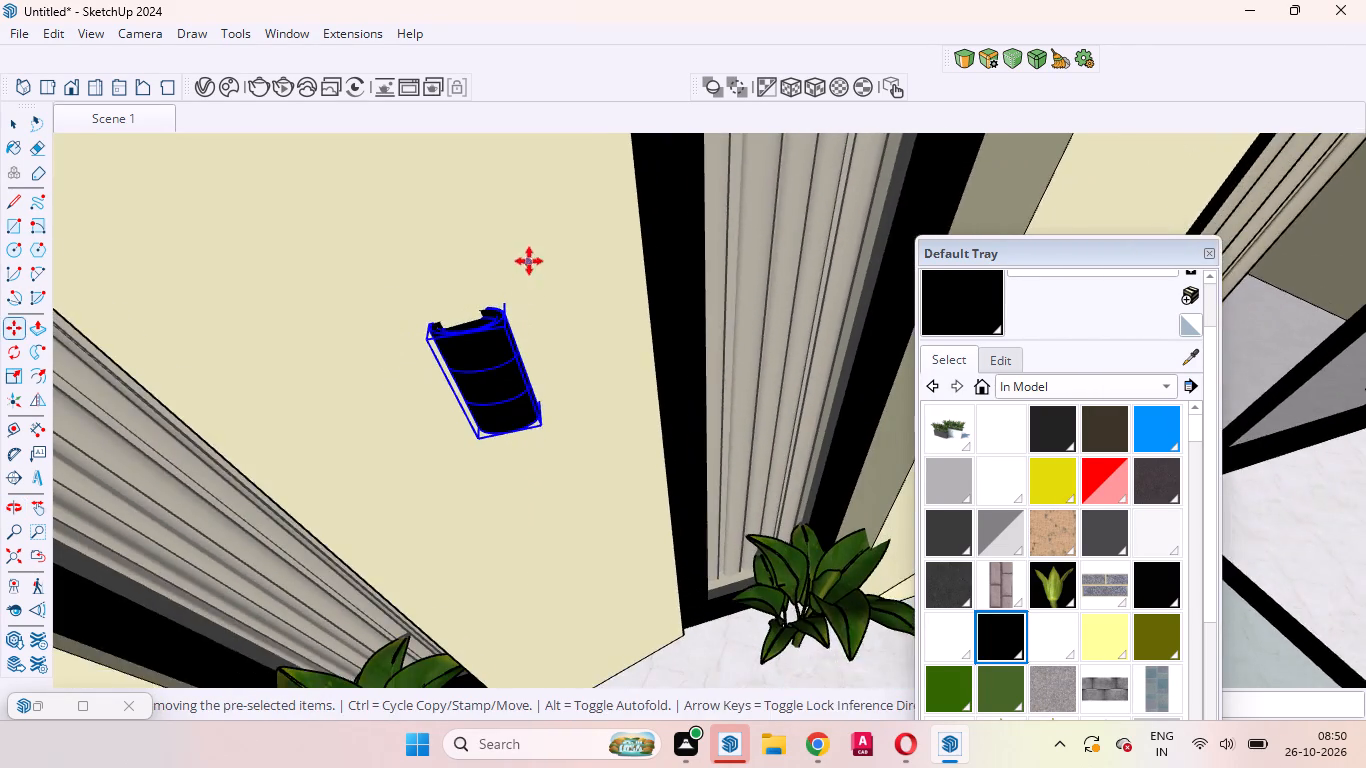
{"action": "scroll", "coordinate": [529, 261], "scroll_direction": "down", "scroll_amount": 1}
{"action": "middle_click_drag", "start_coordinate": [478, 403], "coordinate": [747, 392]}
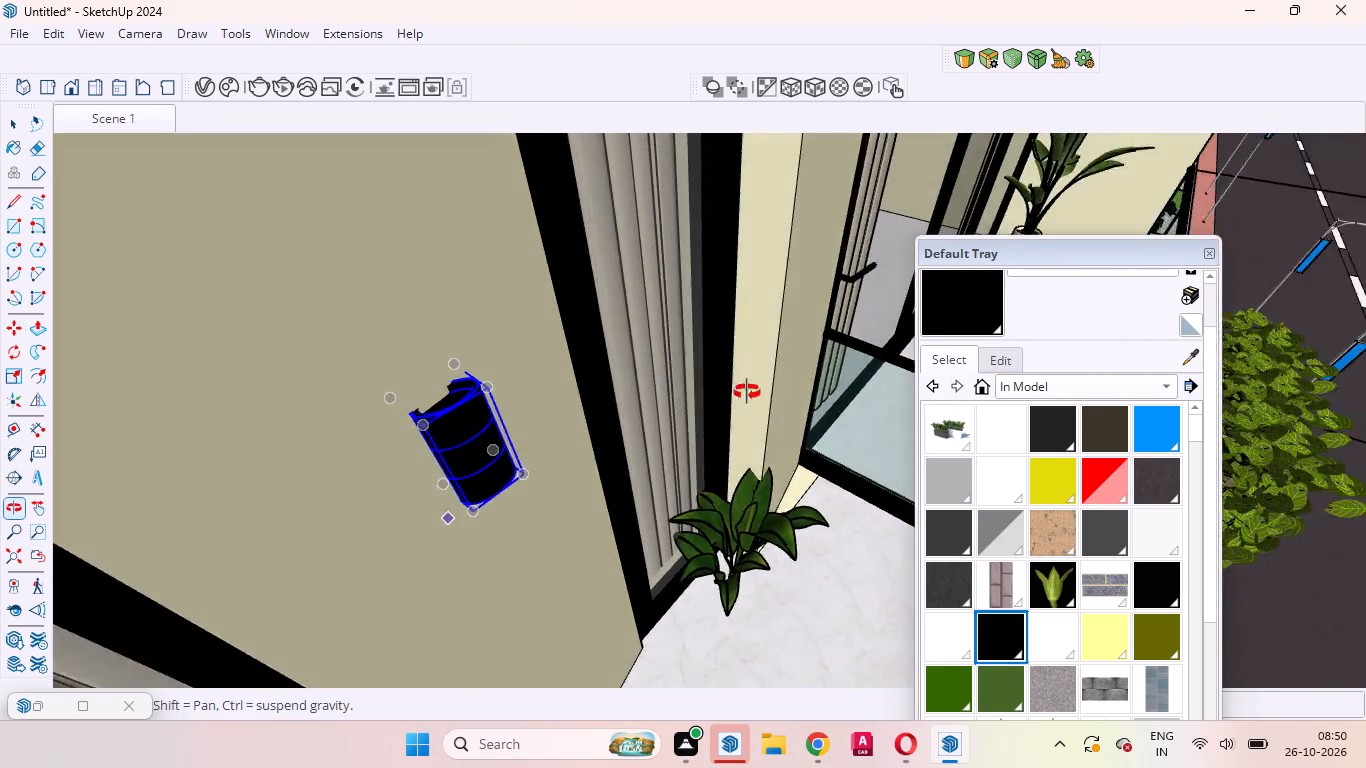
{"action": "middle_click_drag", "start_coordinate": [747, 392], "coordinate": [792, 427]}
{"action": "left_click", "coordinate": [528, 420]}
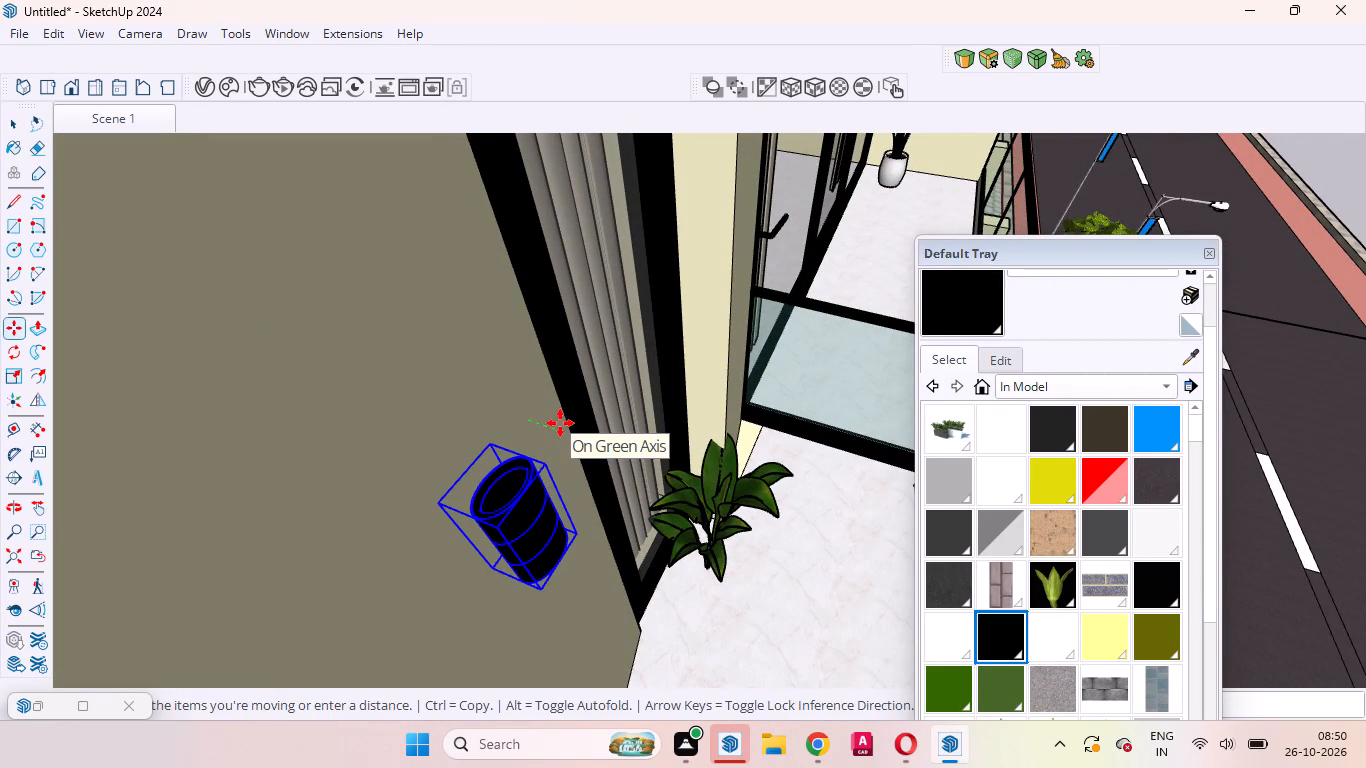
{"action": "key", "text": "Left"}
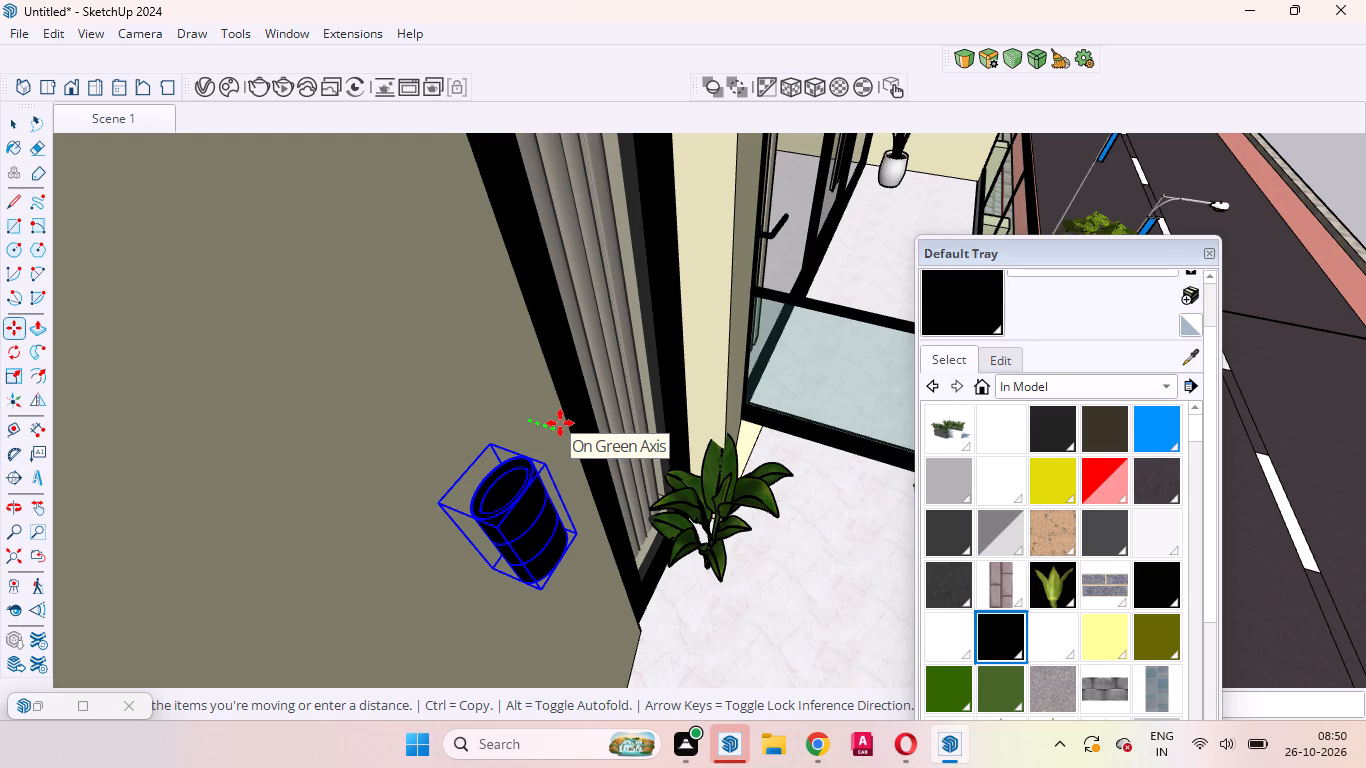
{"action": "left_click", "coordinate": [560, 423]}
Rotate the copied wall light slightly in the horizontal plane to align it with the facade strip between the narrow windows.
{"action": "middle_click_drag", "start_coordinate": [681, 492], "coordinate": [404, 552]}
{"action": "scroll", "coordinate": [570, 431], "scroll_direction": "down", "scroll_amount": 3}
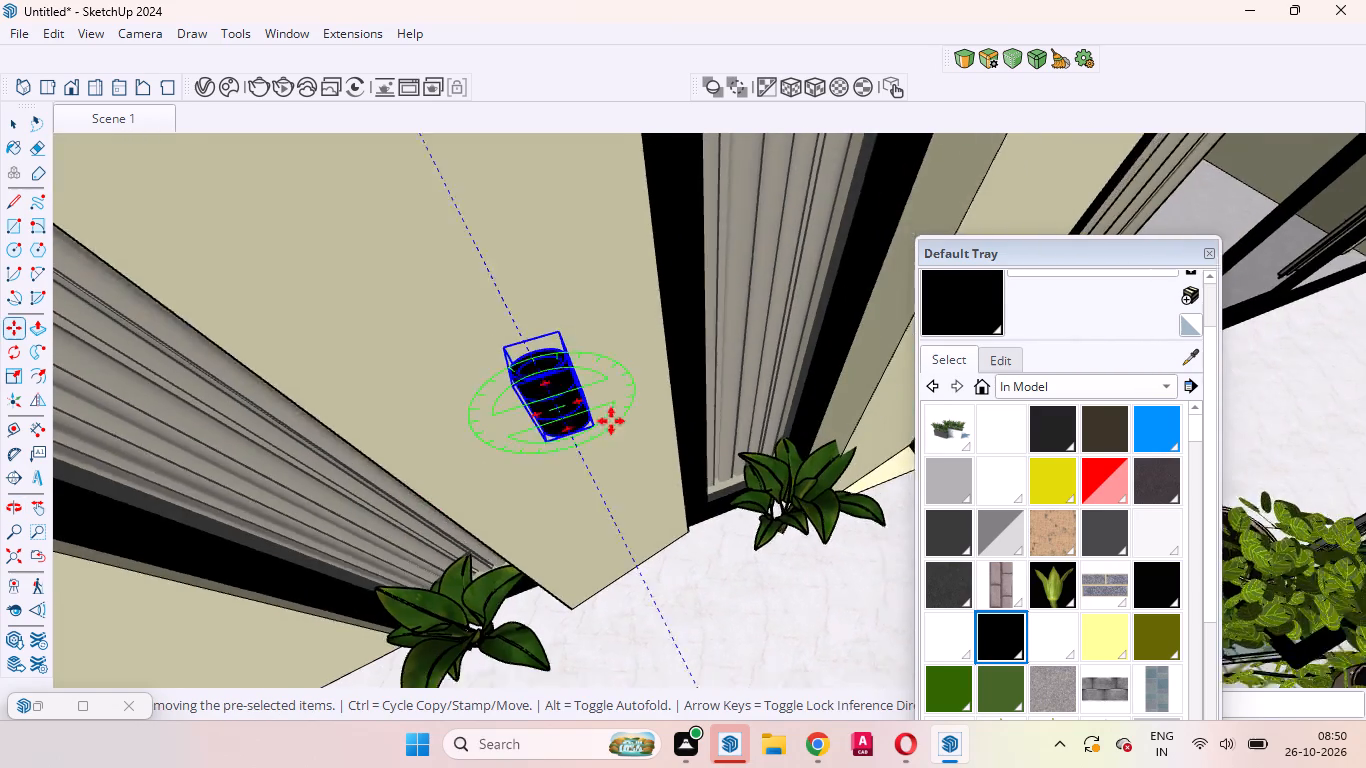
{"action": "scroll", "coordinate": [611, 421], "scroll_direction": "down", "scroll_amount": 9}
{"action": "key", "text": "space"}
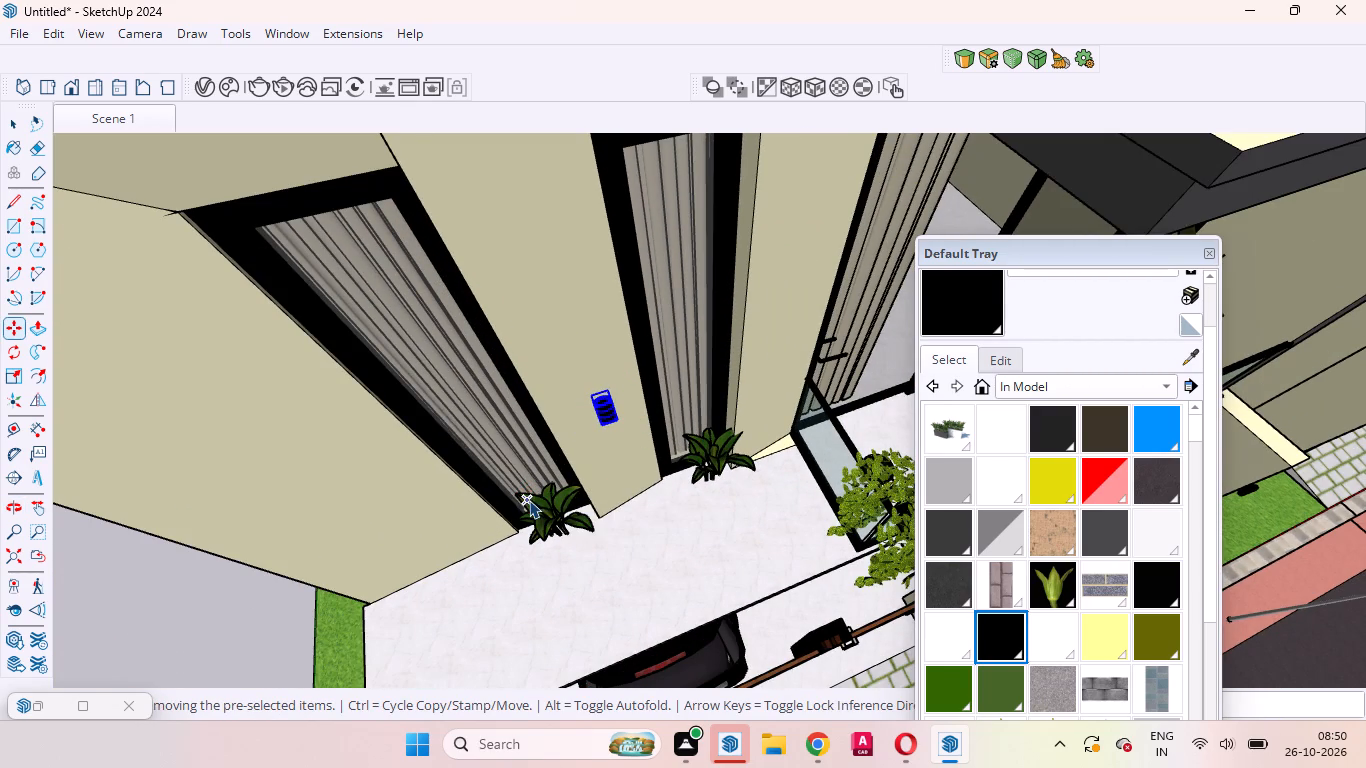
{"action": "type", "text": "q"}
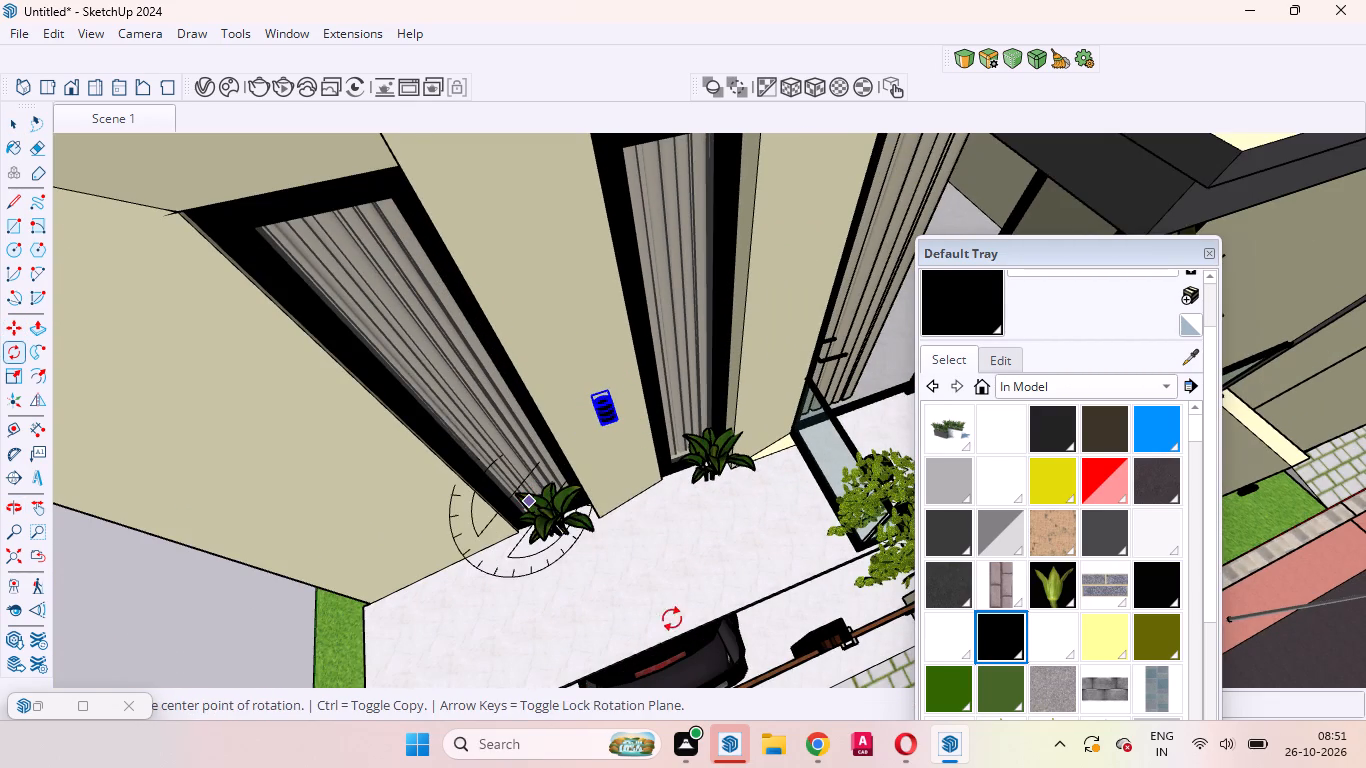
{"action": "left_click", "coordinate": [601, 597]}
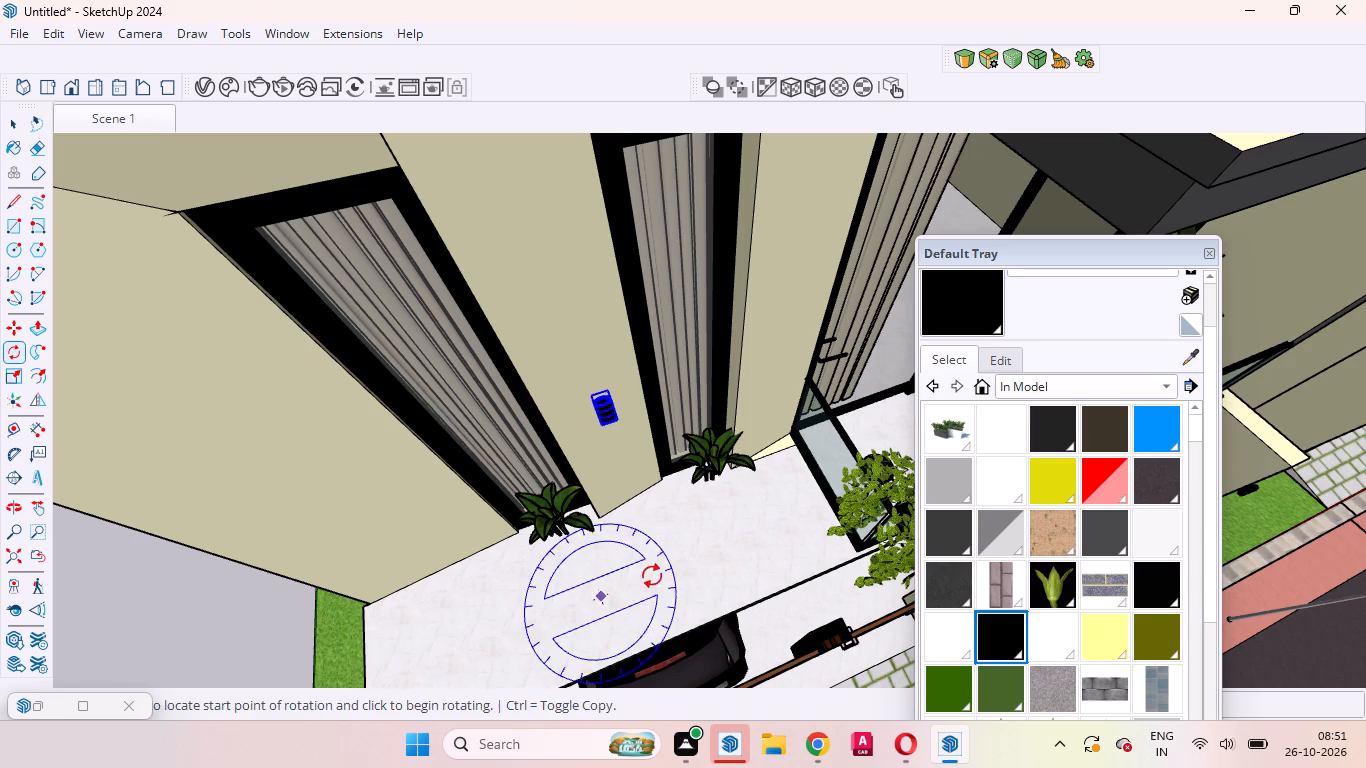
{"action": "left_click", "coordinate": [674, 570]}
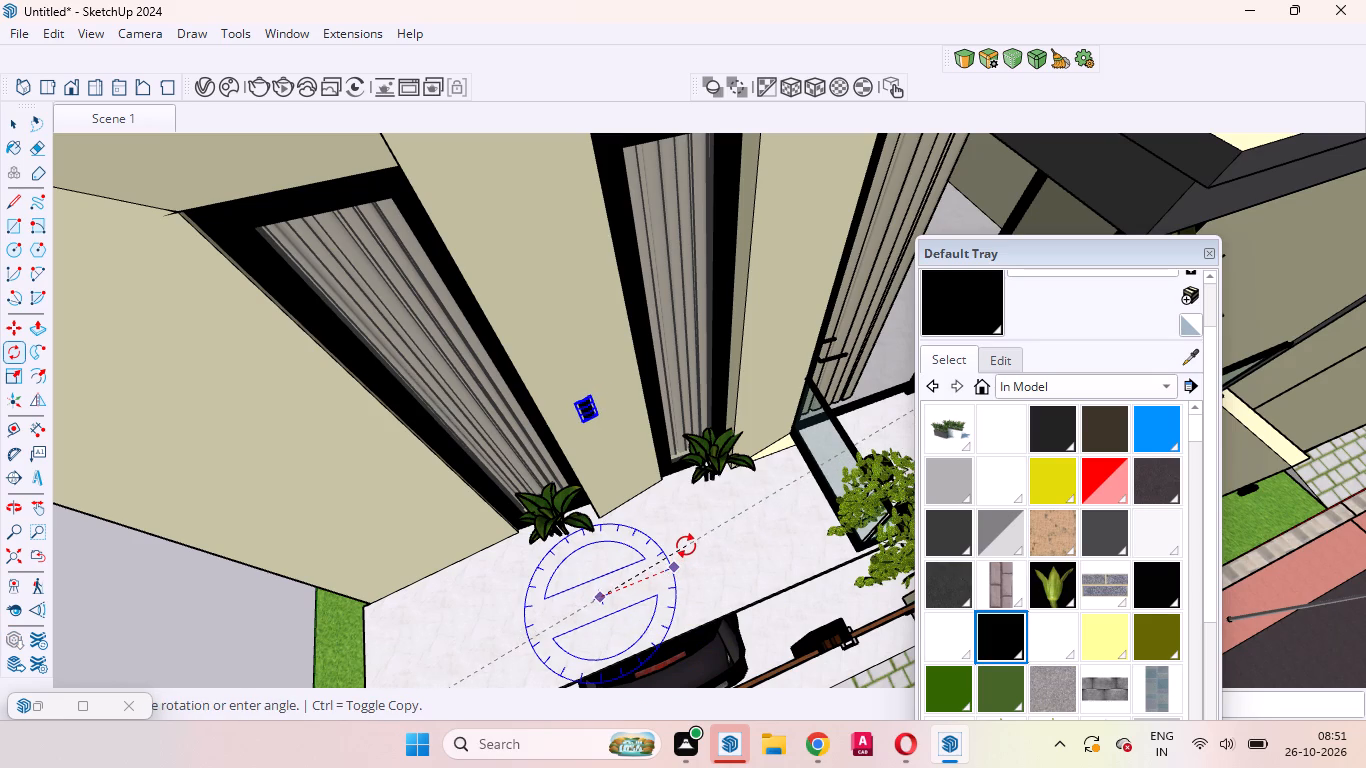
{"action": "left_click", "coordinate": [686, 546]}
{"action": "key", "text": "space"}
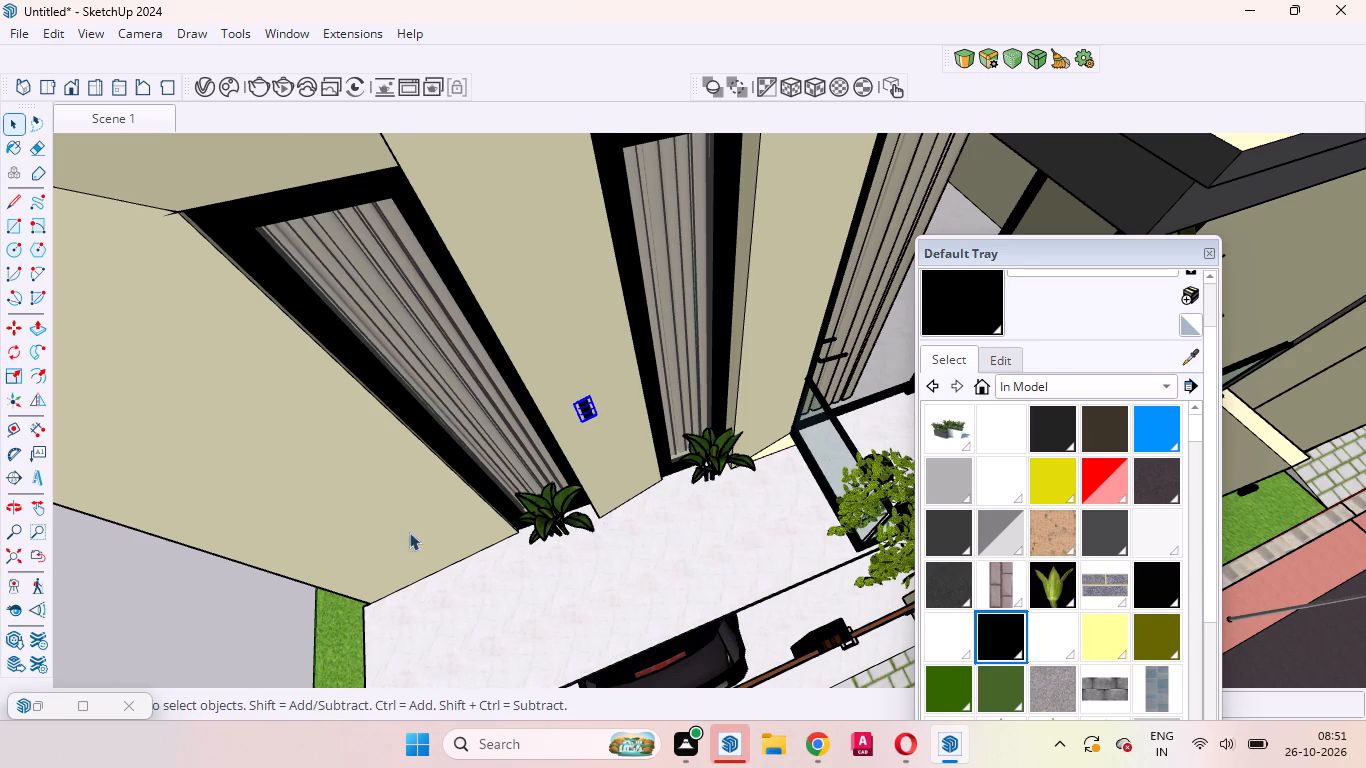
Move the rotated wall light out of the wall so its cylinder projects in front of the facade strip.
{"action": "scroll", "coordinate": [533, 432], "scroll_direction": "up", "scroll_amount": 15}
{"action": "middle_click_drag", "start_coordinate": [563, 411], "coordinate": [775, 389]}
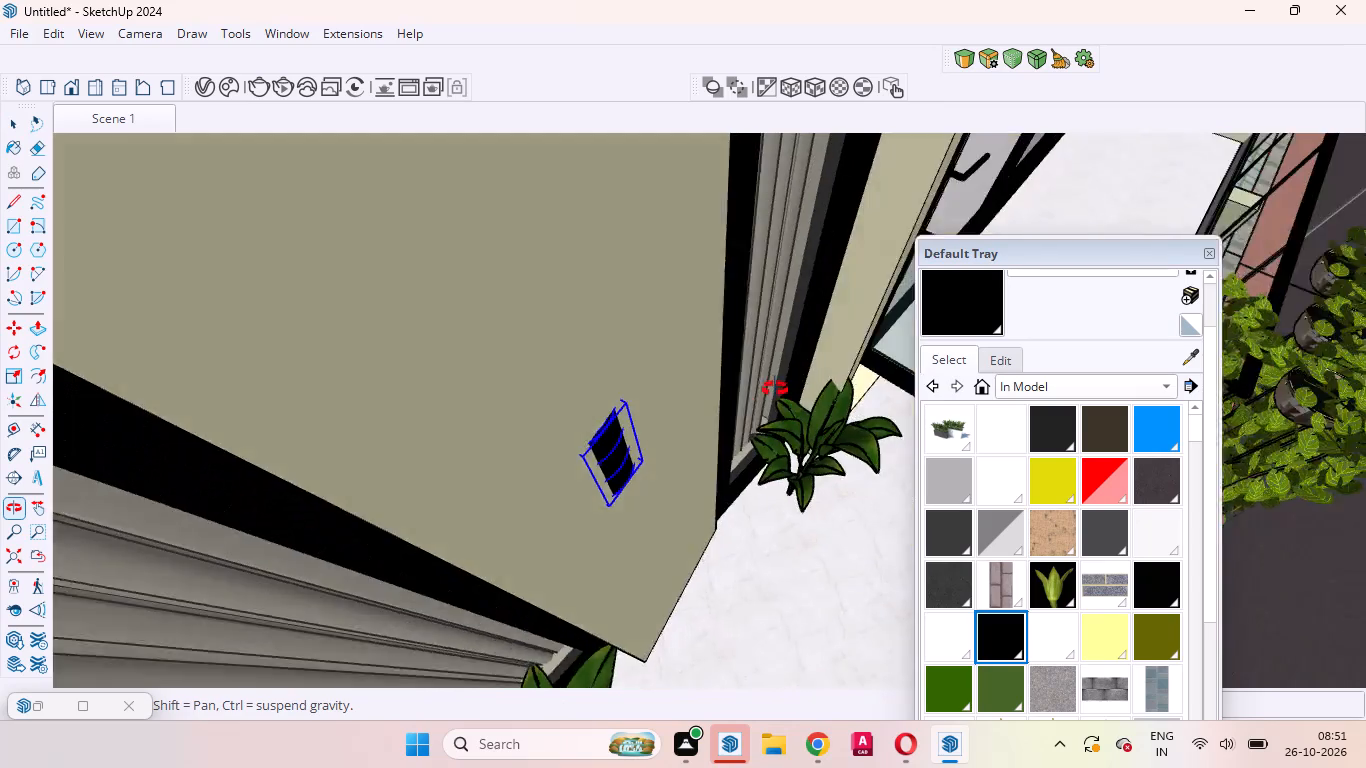
{"action": "middle_click_drag", "start_coordinate": [775, 389], "coordinate": [769, 391]}
{"action": "key", "text": "m"}
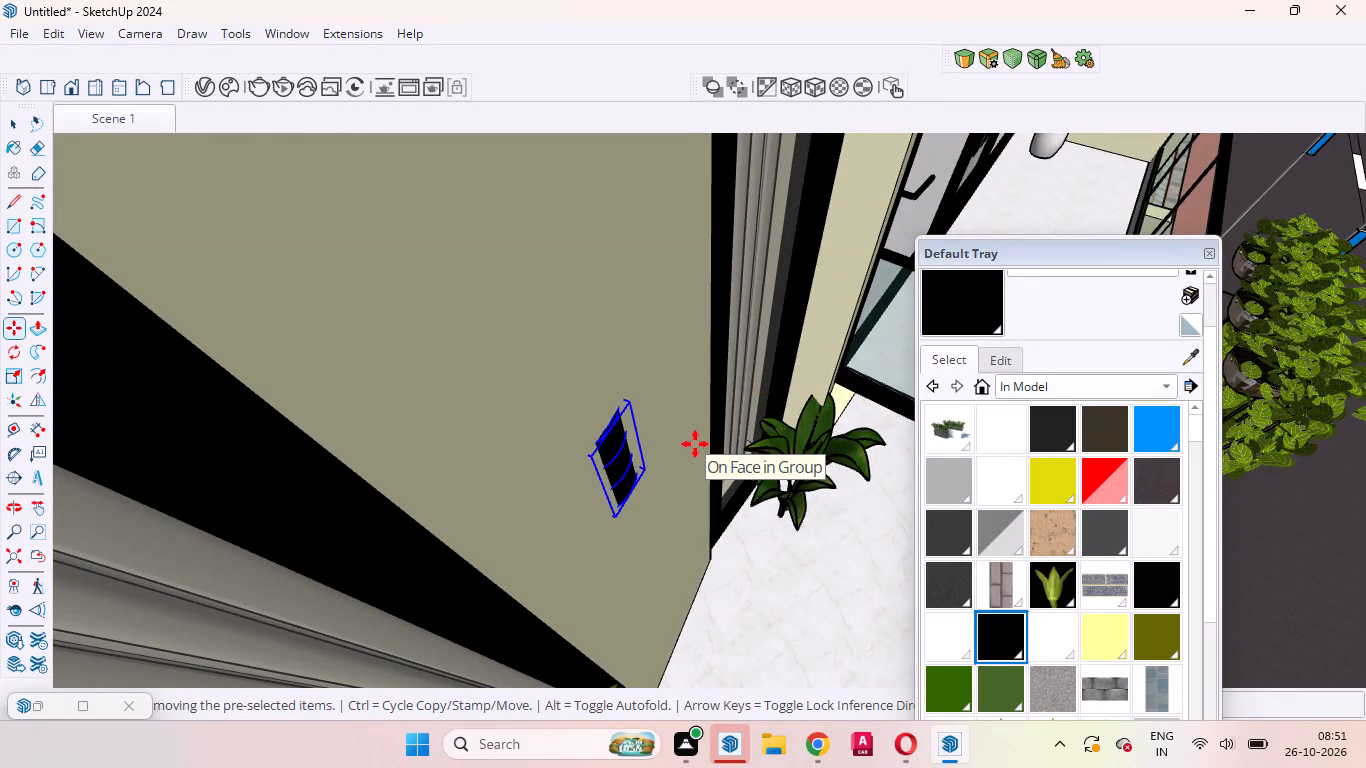
{"action": "left_click", "coordinate": [542, 370]}
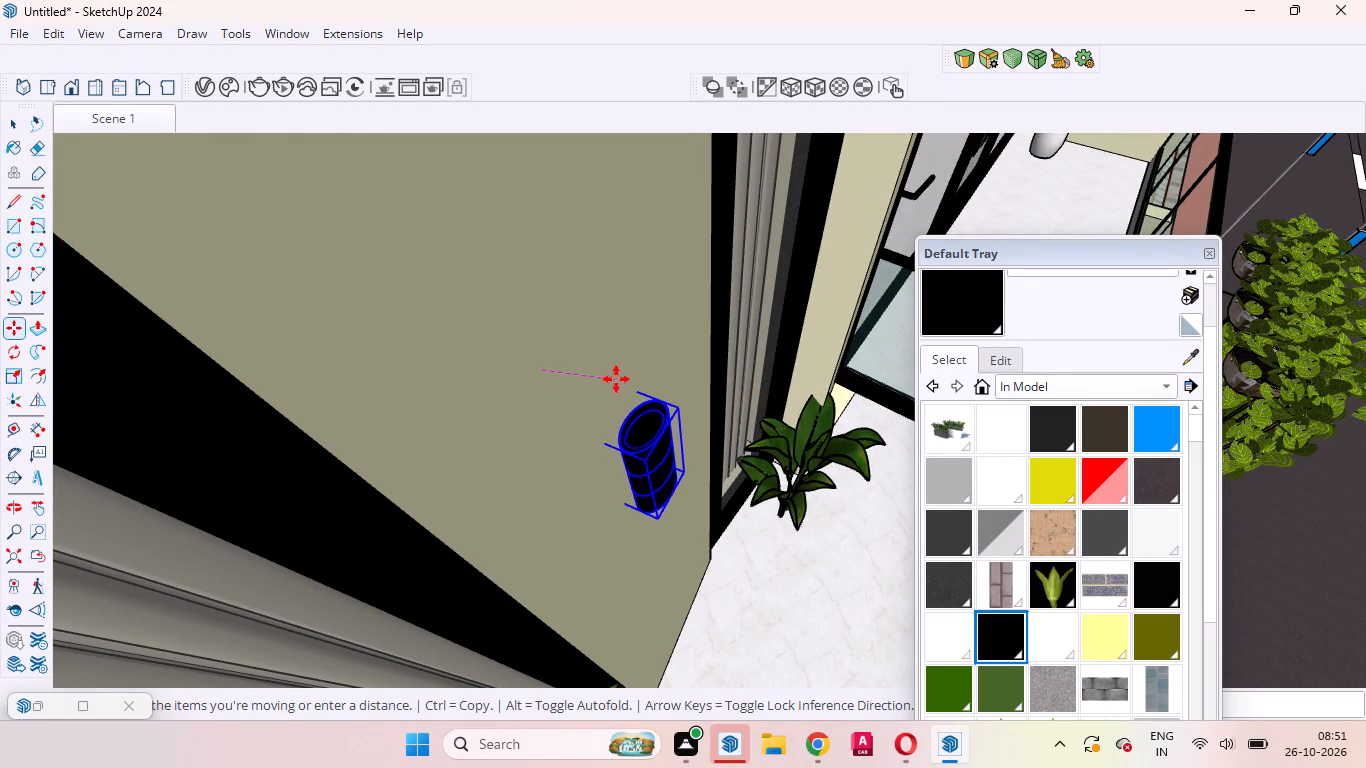
{"action": "left_click", "coordinate": [648, 388]}
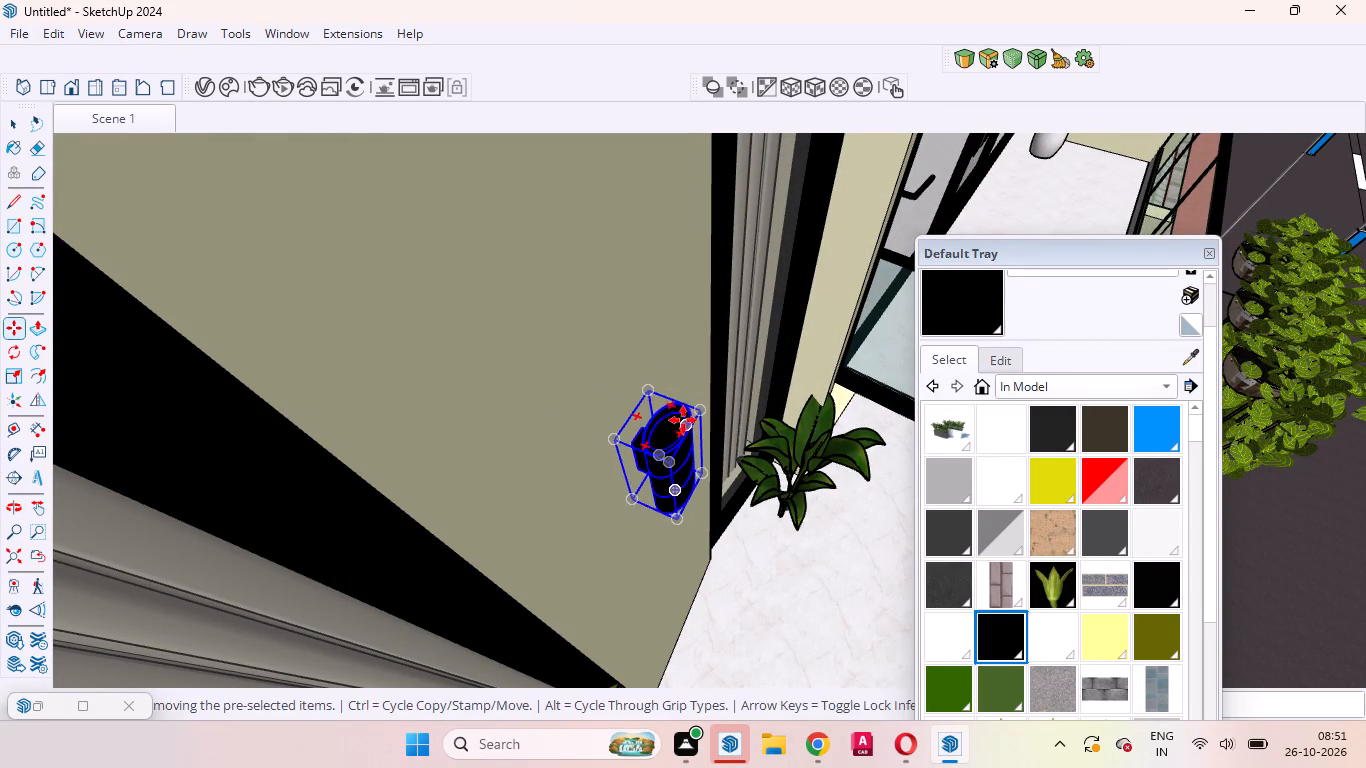
{"action": "scroll", "coordinate": [683, 421], "scroll_direction": "up", "scroll_amount": 1}
{"action": "middle_click_drag", "start_coordinate": [679, 442], "coordinate": [396, 436]}
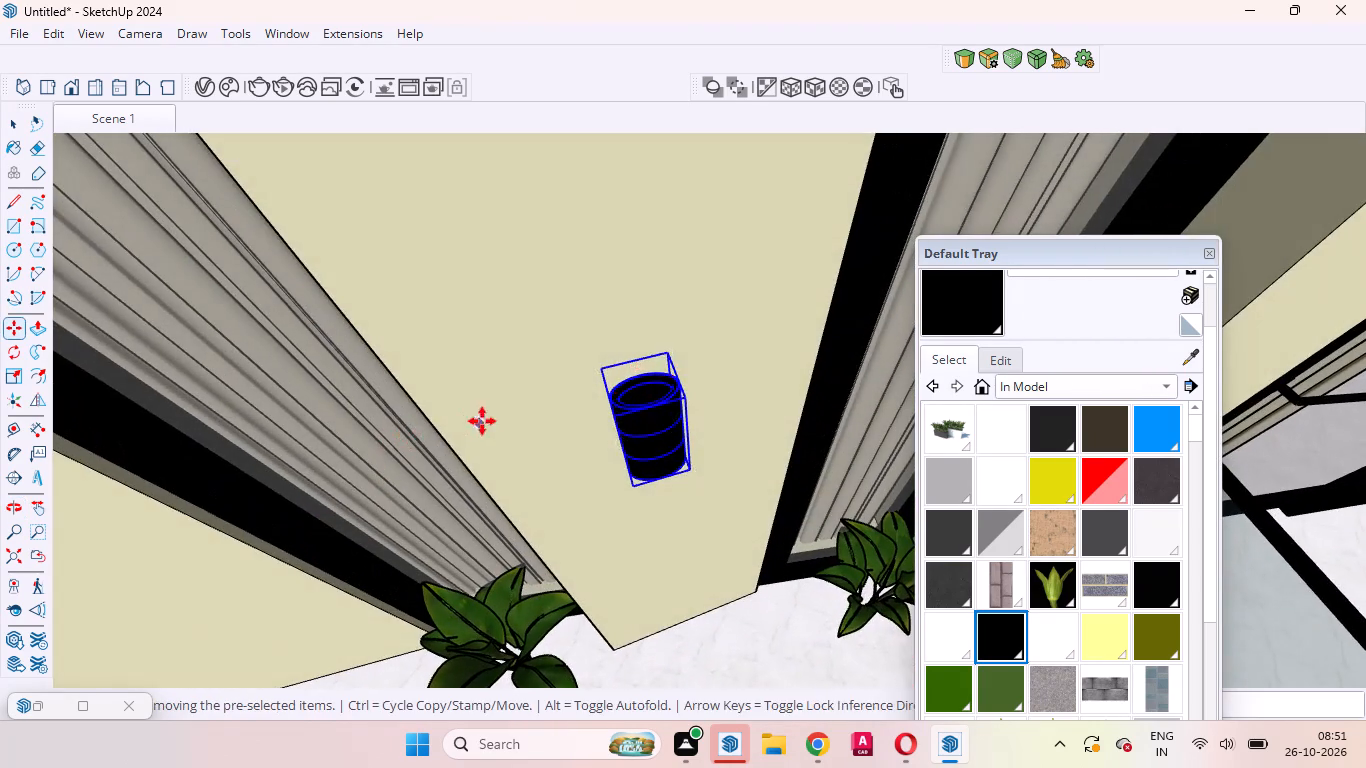
Inspect the wall light's position on the strip between the narrow windows from the front and from above.
{"action": "scroll", "coordinate": [617, 382], "scroll_direction": "down", "scroll_amount": 20}
{"action": "scroll", "coordinate": [617, 382], "scroll_direction": "down", "scroll_amount": 1}
{"action": "middle_click_drag", "start_coordinate": [688, 395], "coordinate": [553, 344]}
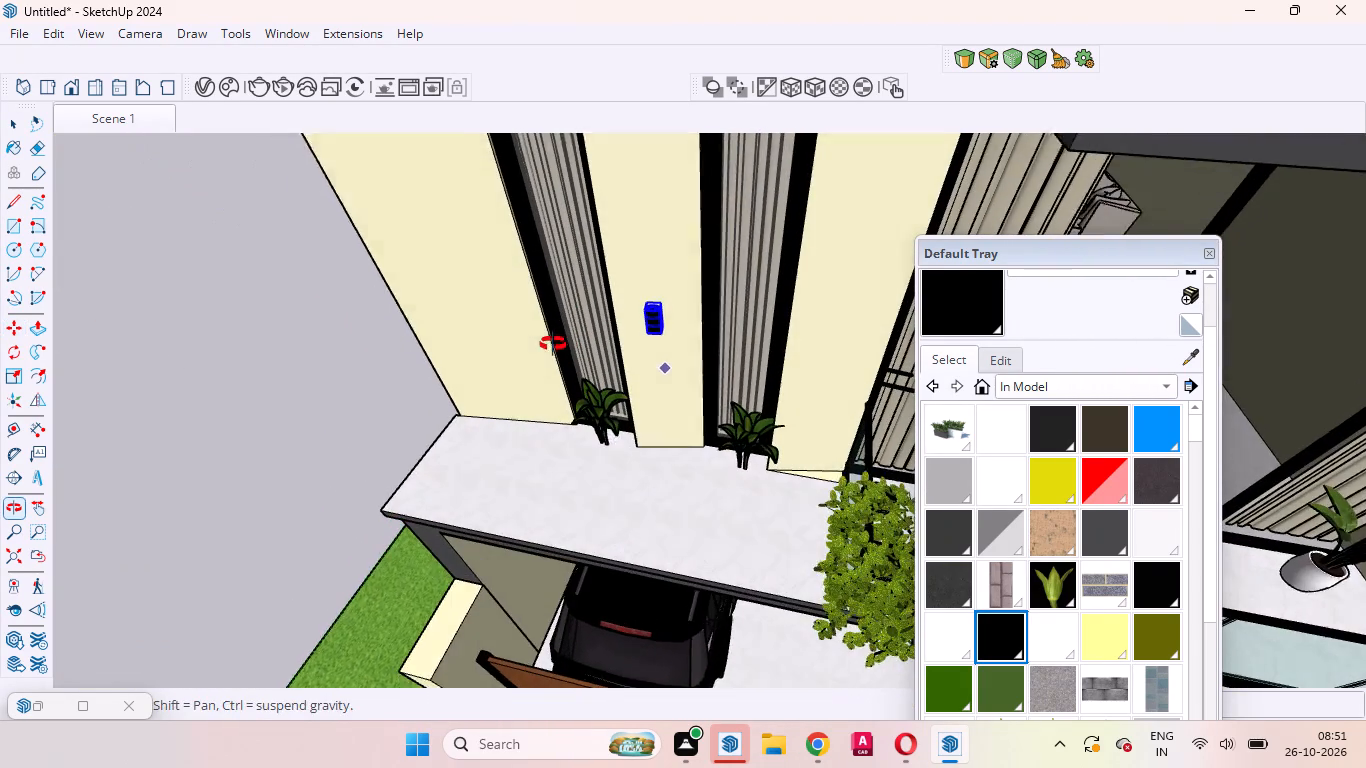
{"action": "middle_click_drag", "start_coordinate": [553, 344], "coordinate": [556, 342]}
{"action": "key", "text": "space"}
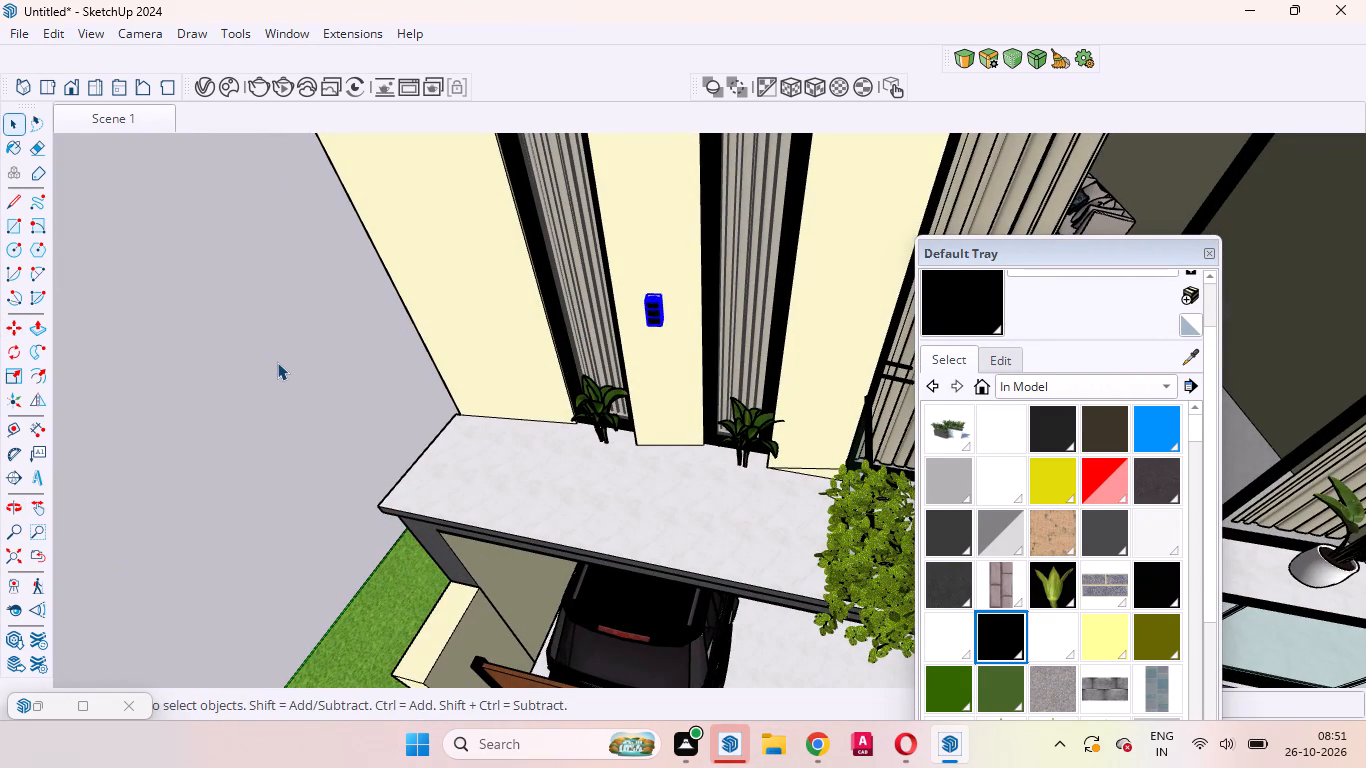
{"action": "left_click", "coordinate": [133, 117]}
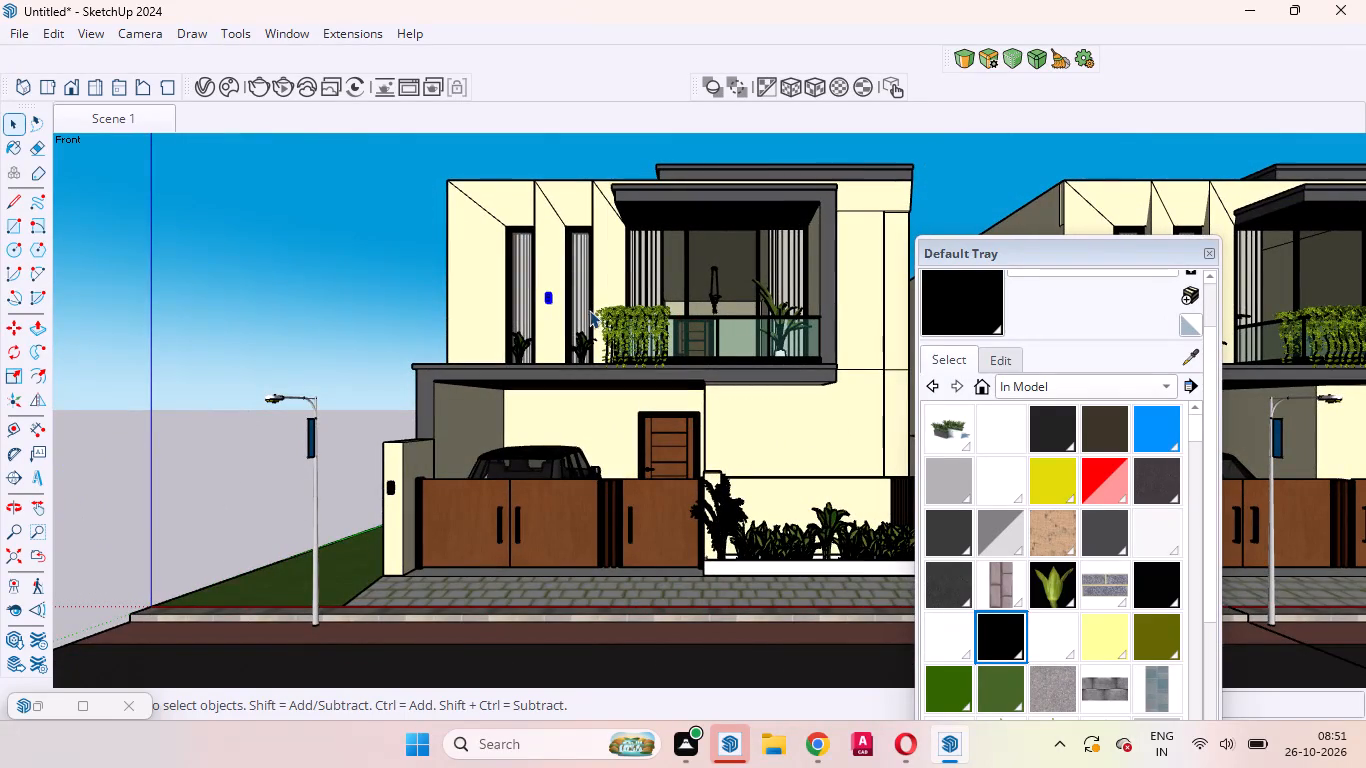
{"action": "scroll", "coordinate": [537, 305], "scroll_direction": "up", "scroll_amount": 13}
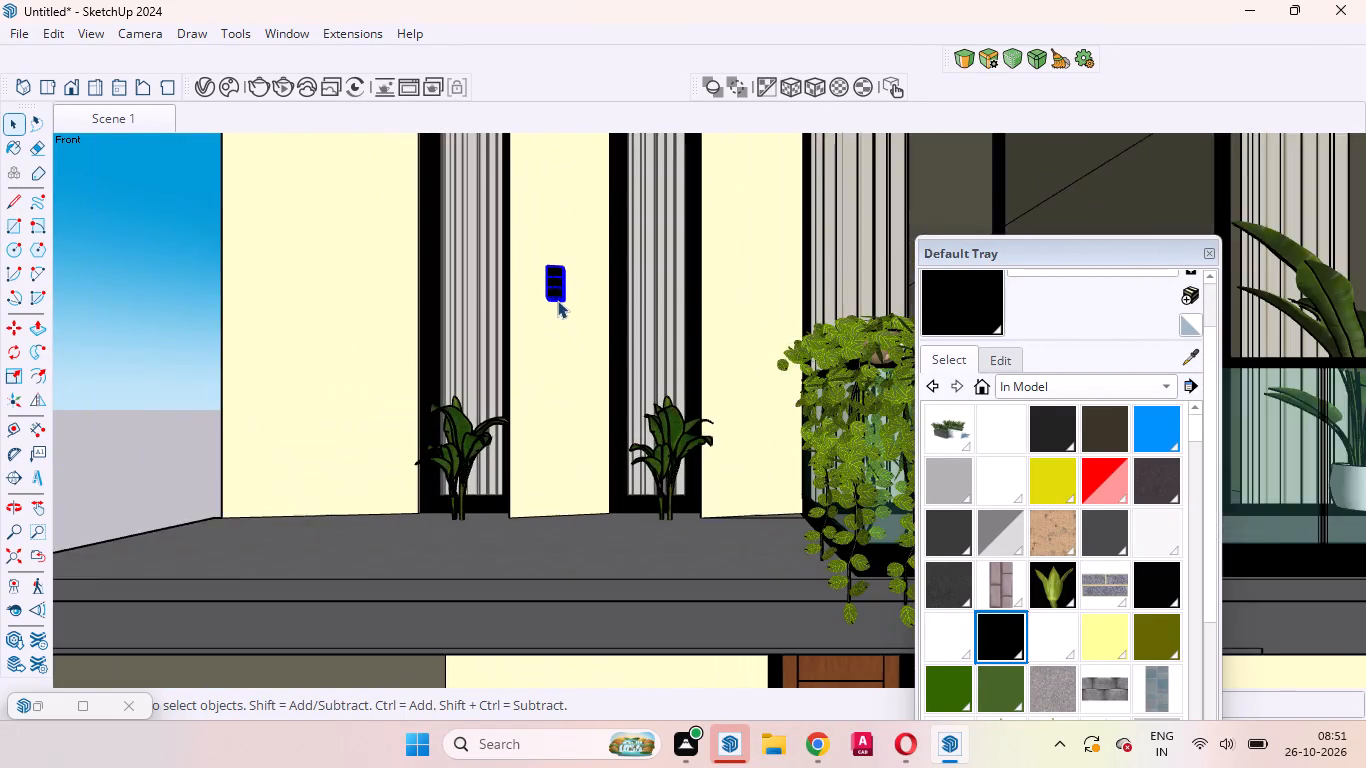
{"action": "scroll", "coordinate": [559, 240], "scroll_direction": "up", "scroll_amount": 5}
{"action": "middle_click_drag", "start_coordinate": [564, 283], "coordinate": [540, 694]}
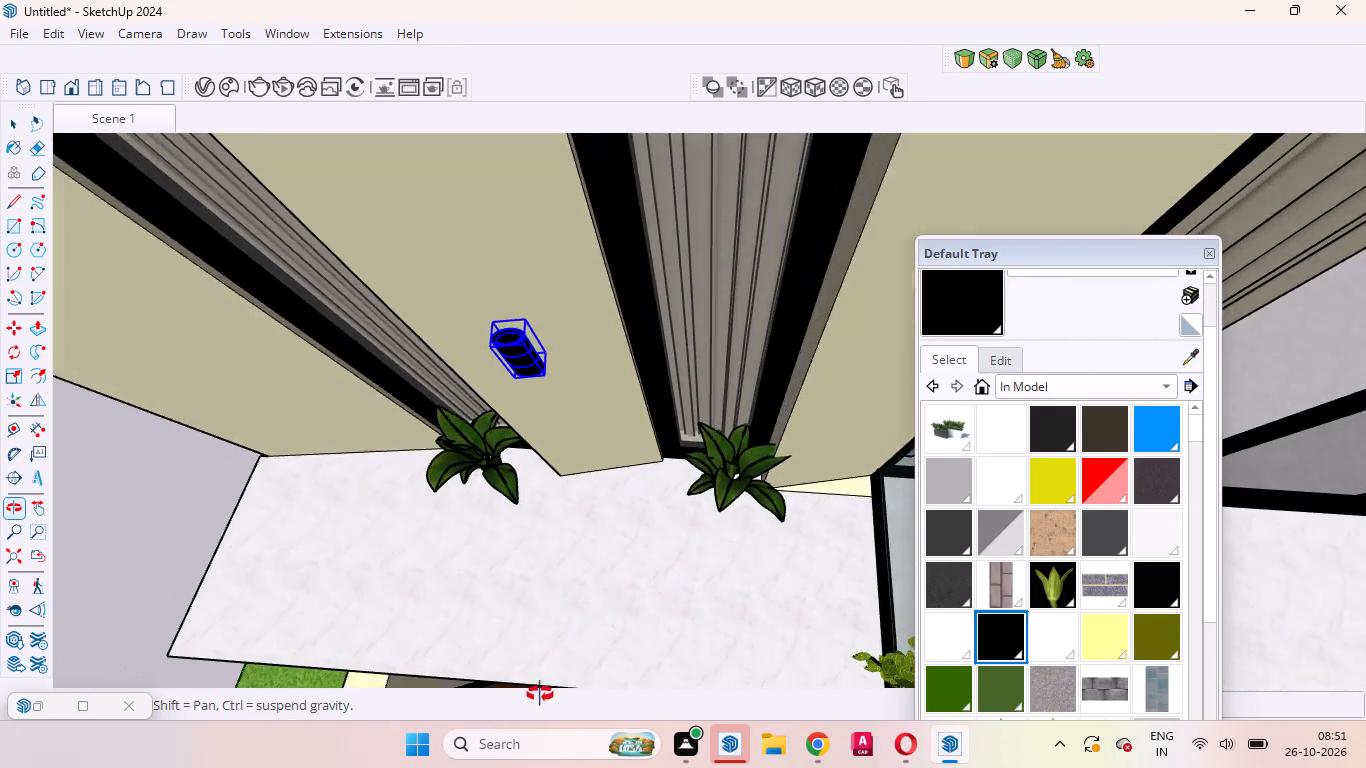
{"action": "middle_click_drag", "start_coordinate": [540, 694], "coordinate": [540, 697]}
{"action": "scroll", "coordinate": [564, 380], "scroll_direction": "up", "scroll_amount": 6}
{"action": "middle_click_drag", "start_coordinate": [555, 369], "coordinate": [515, 552]}
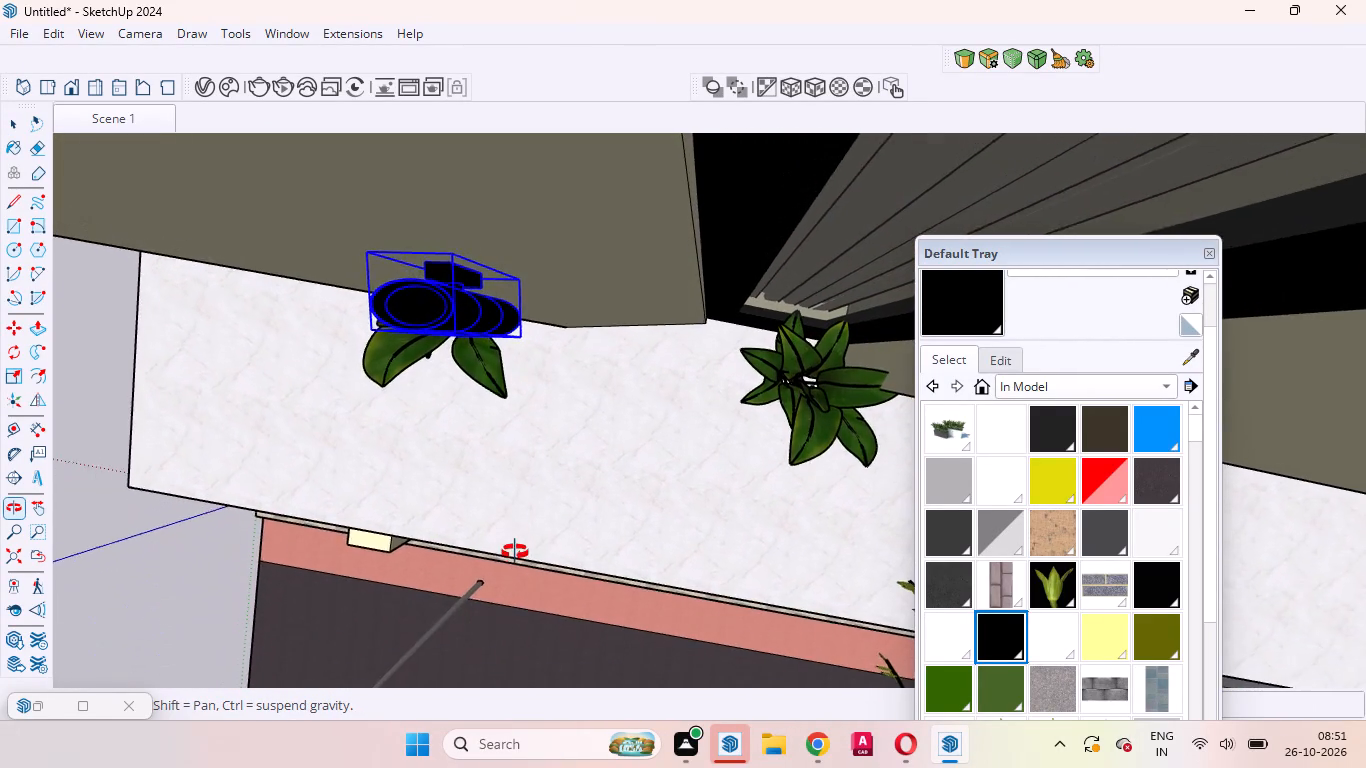
{"action": "middle_click_drag", "start_coordinate": [515, 552], "coordinate": [519, 551]}
{"action": "scroll", "coordinate": [457, 294], "scroll_direction": "up", "scroll_amount": 15}
{"action": "middle_click_drag", "start_coordinate": [399, 259], "coordinate": [566, 270]}
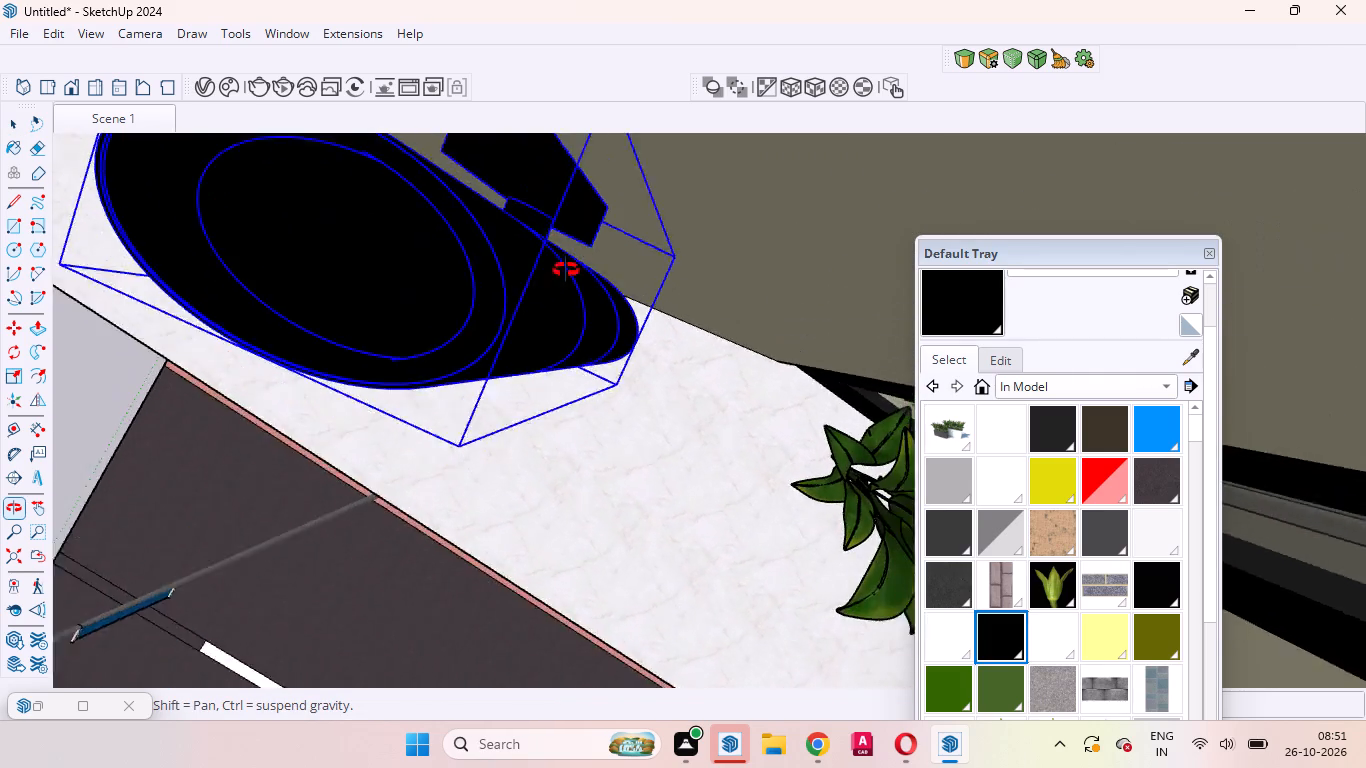
{"action": "middle_click_drag", "start_coordinate": [566, 270], "coordinate": [552, 268]}
{"action": "scroll", "coordinate": [565, 288], "scroll_direction": "down", "scroll_amount": 10}
{"action": "middle_click_drag", "start_coordinate": [622, 293], "coordinate": [691, 147]}
{"action": "scroll", "coordinate": [682, 158], "scroll_direction": "up", "scroll_amount": 1}
{"action": "scroll", "coordinate": [665, 301], "scroll_direction": "down", "scroll_amount": 9}
{"action": "middle_click_drag", "start_coordinate": [642, 266], "coordinate": [687, 183]}
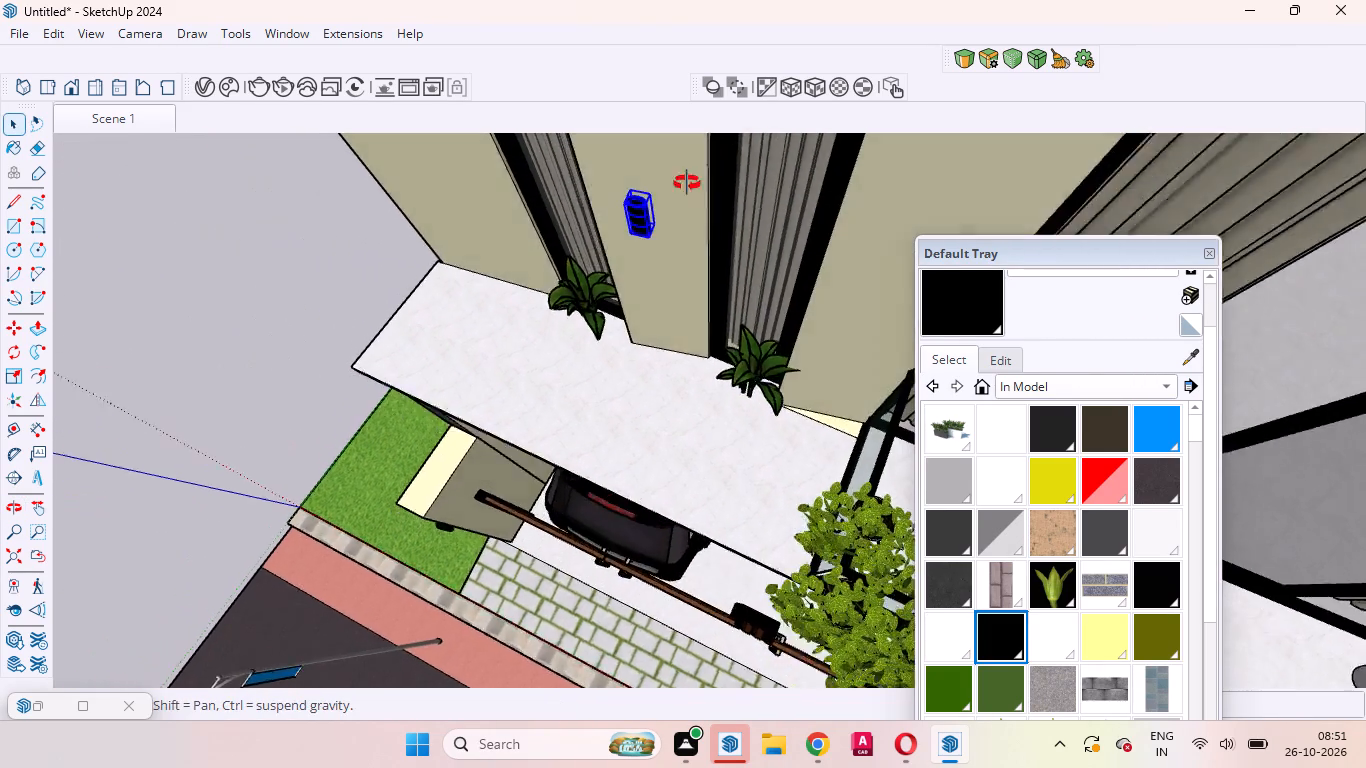
{"action": "middle_click_drag", "start_coordinate": [687, 183], "coordinate": [710, 131]}
{"action": "scroll", "coordinate": [674, 162], "scroll_direction": "up", "scroll_amount": 11}
{"action": "scroll", "coordinate": [632, 236], "scroll_direction": "down", "scroll_amount": 4}
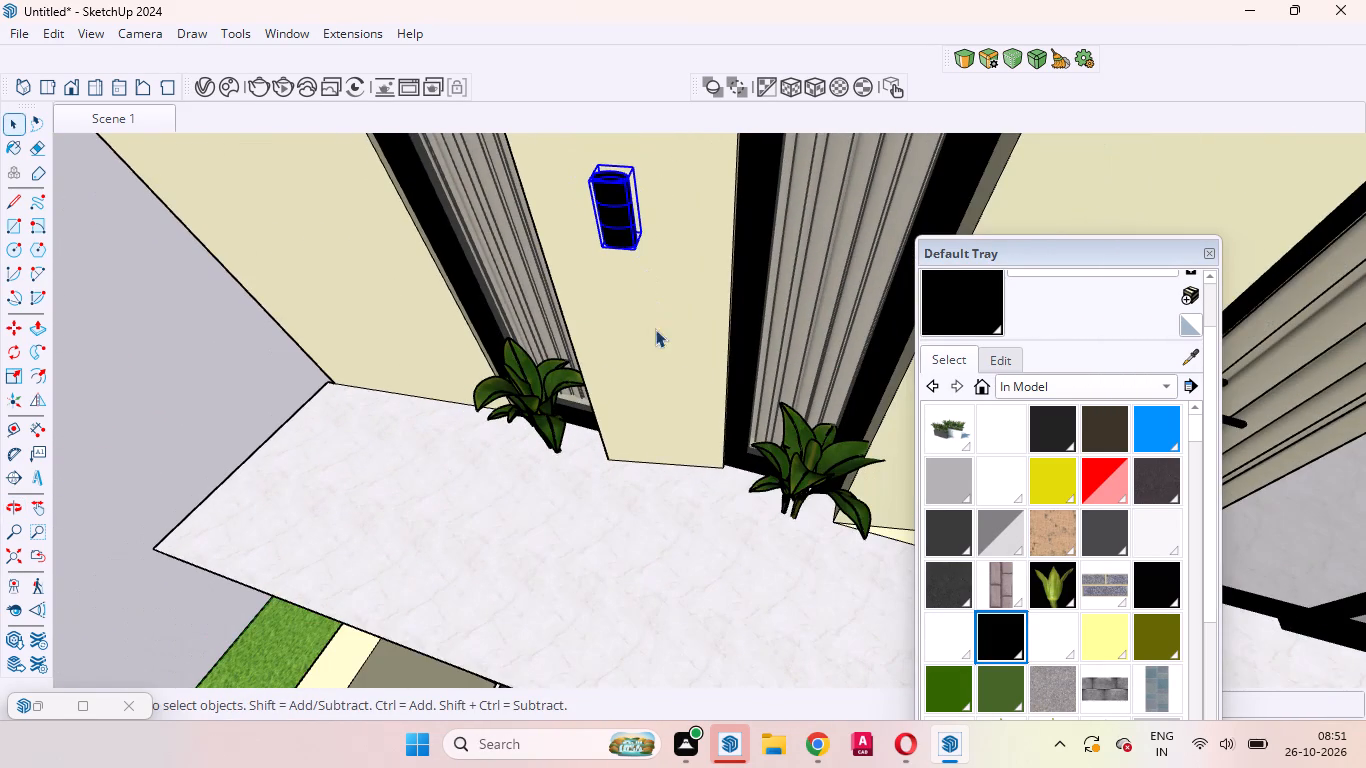
Move the wall light slightly sideways along the facade strip to centre it between the two narrow windows.
{"action": "key", "text": "m"}
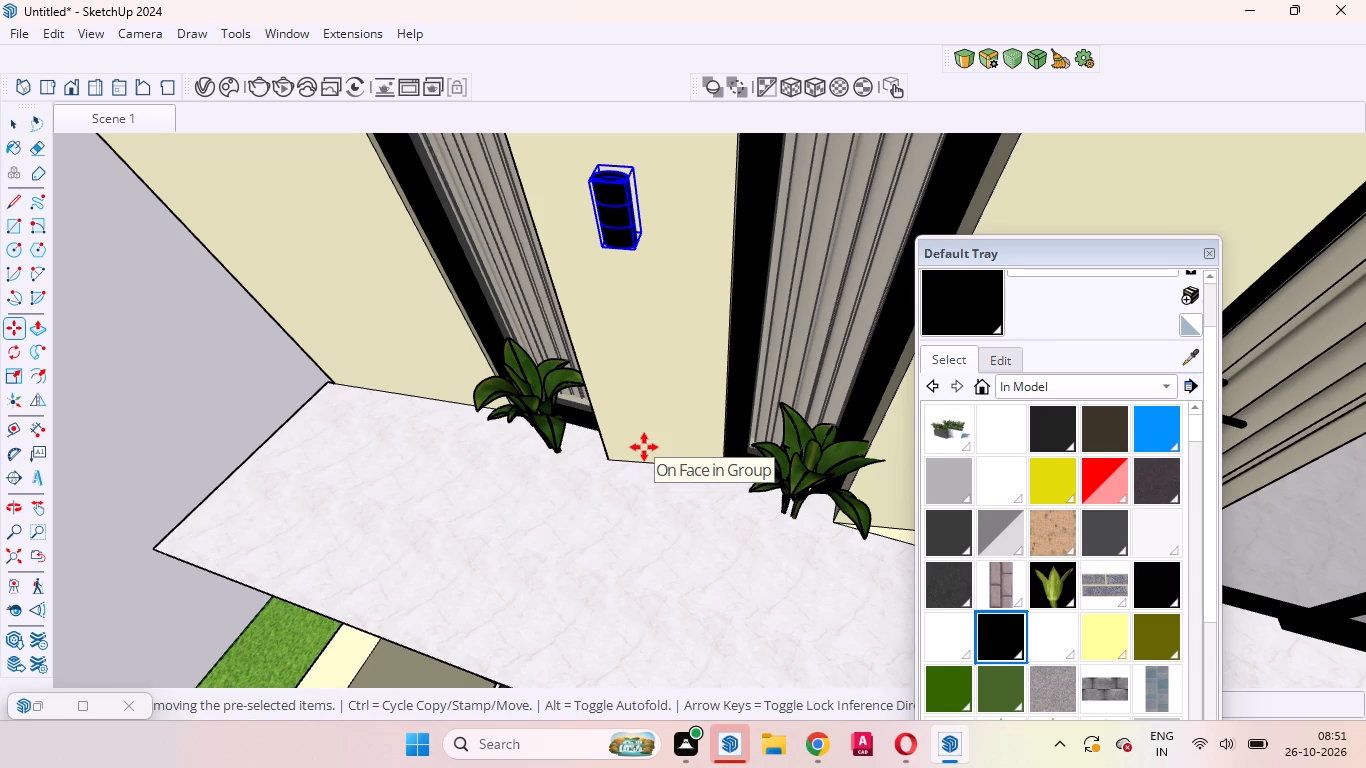
{"action": "left_click", "coordinate": [635, 296]}
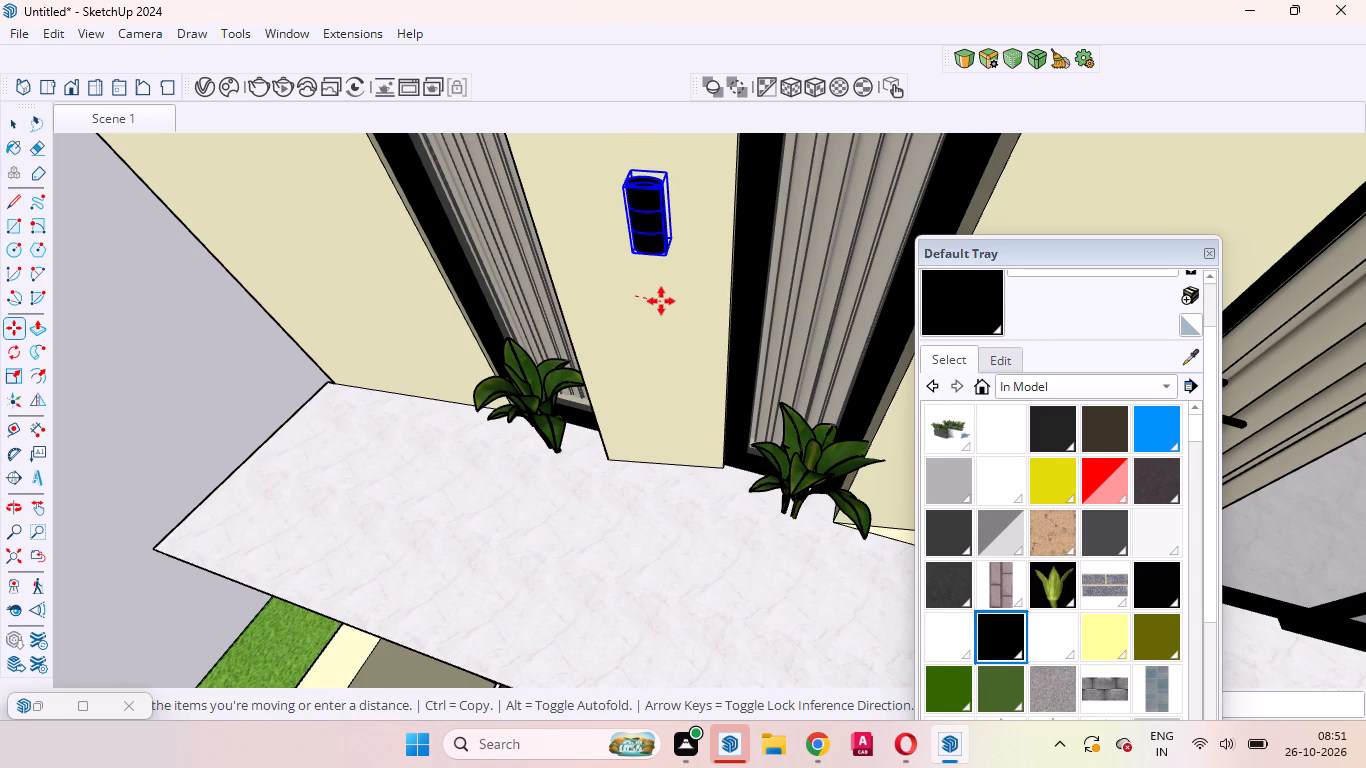
{"action": "left_click", "coordinate": [660, 301]}
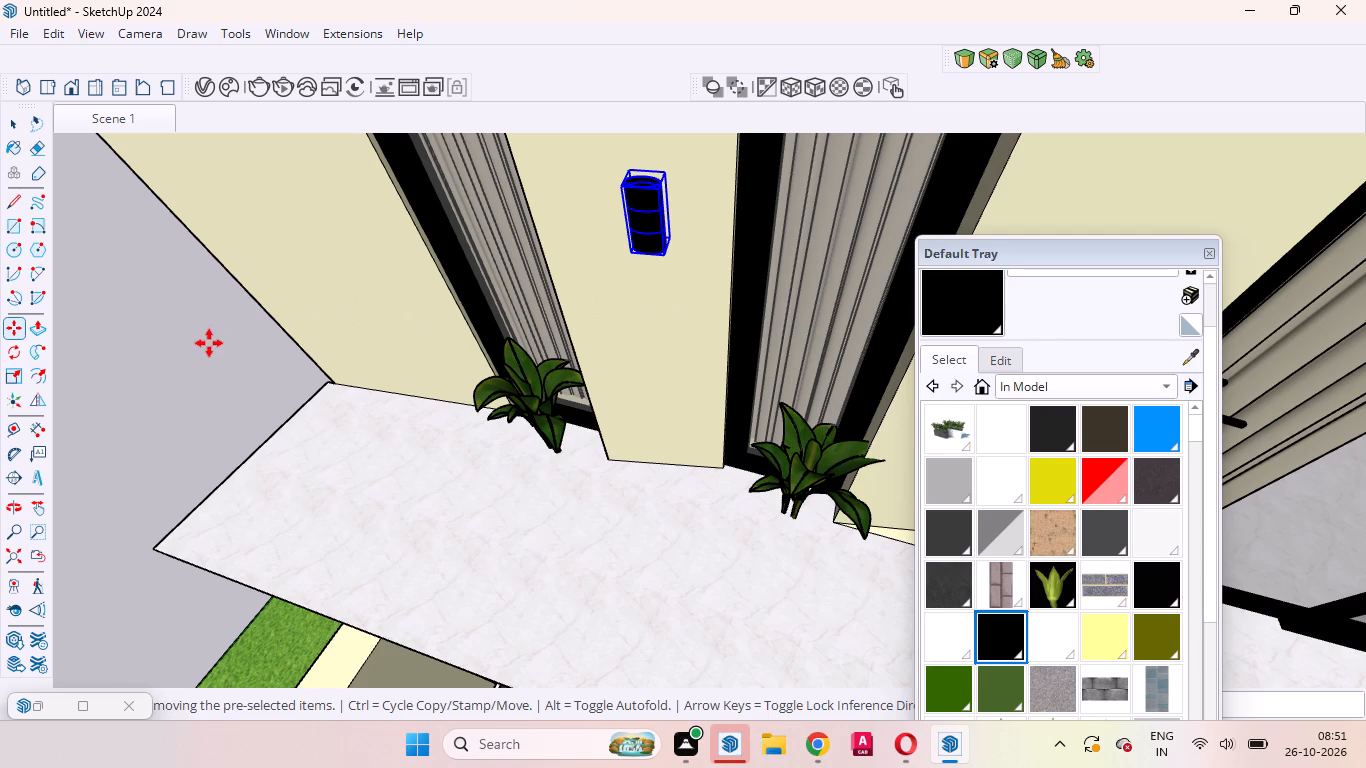
{"action": "key", "text": "space"}
{"action": "left_click", "coordinate": [206, 343]}
Move the wall light back toward the facade strip so its mounting bracket sits against the wall.
{"action": "scroll", "coordinate": [642, 192], "scroll_direction": "up", "scroll_amount": 3}
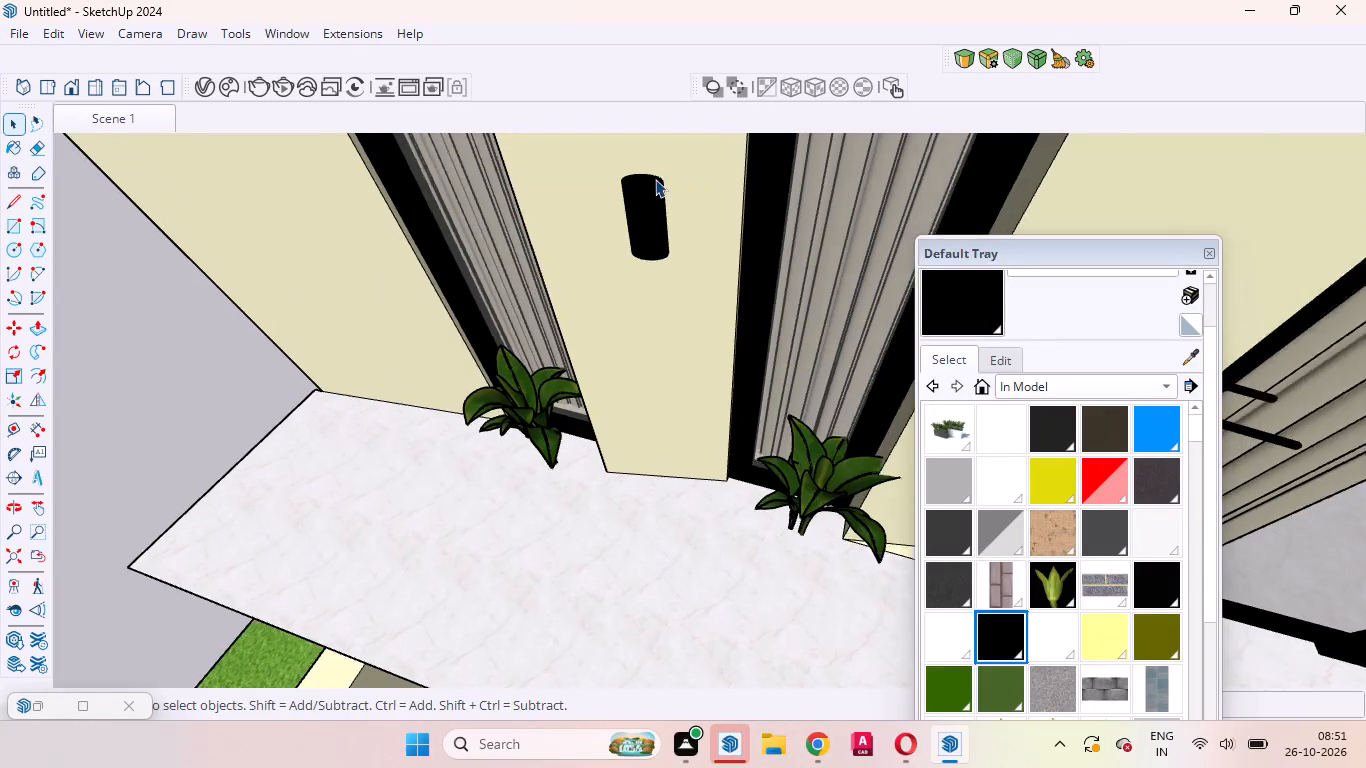
{"action": "scroll", "coordinate": [655, 179], "scroll_direction": "up", "scroll_amount": 5}
{"action": "middle_click_drag", "start_coordinate": [642, 241], "coordinate": [537, 555]}
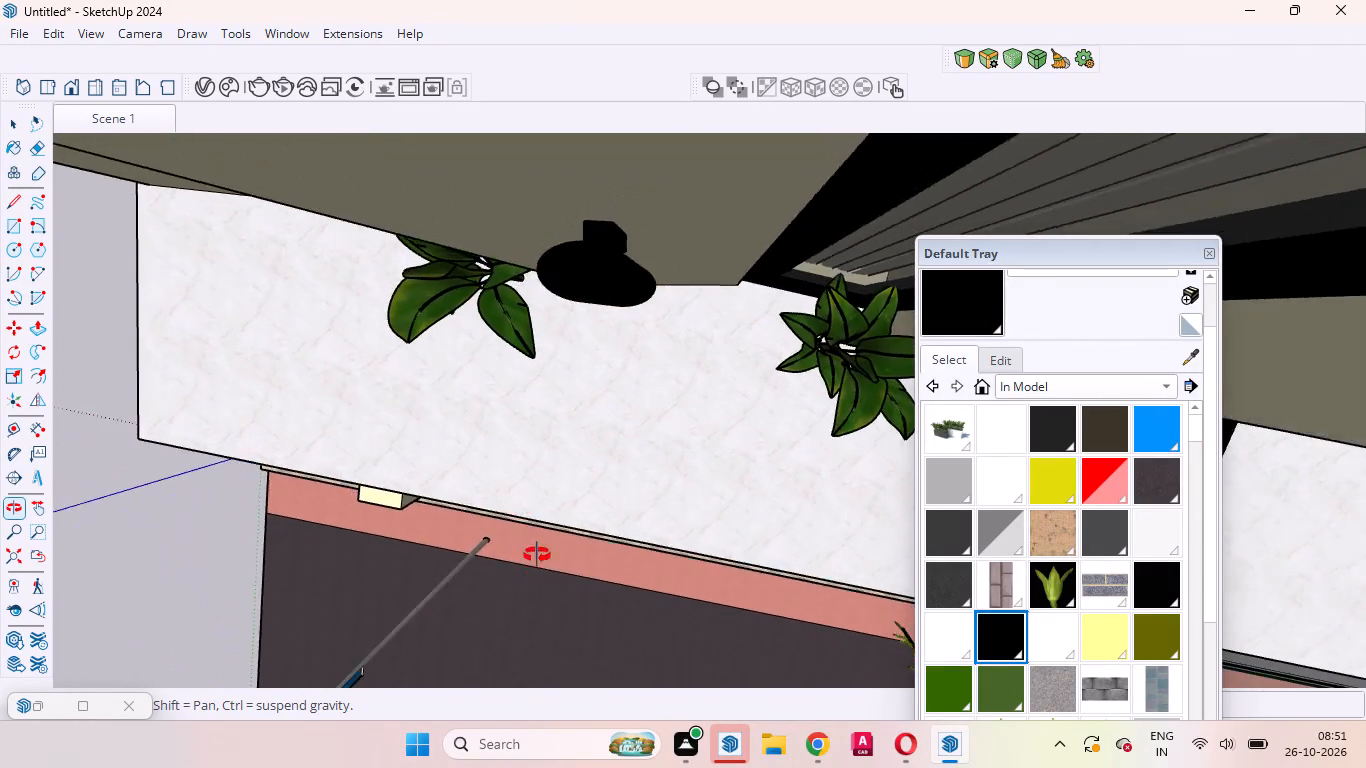
{"action": "middle_click_drag", "start_coordinate": [537, 555], "coordinate": [556, 596]}
{"action": "scroll", "coordinate": [631, 294], "scroll_direction": "up", "scroll_amount": 3}
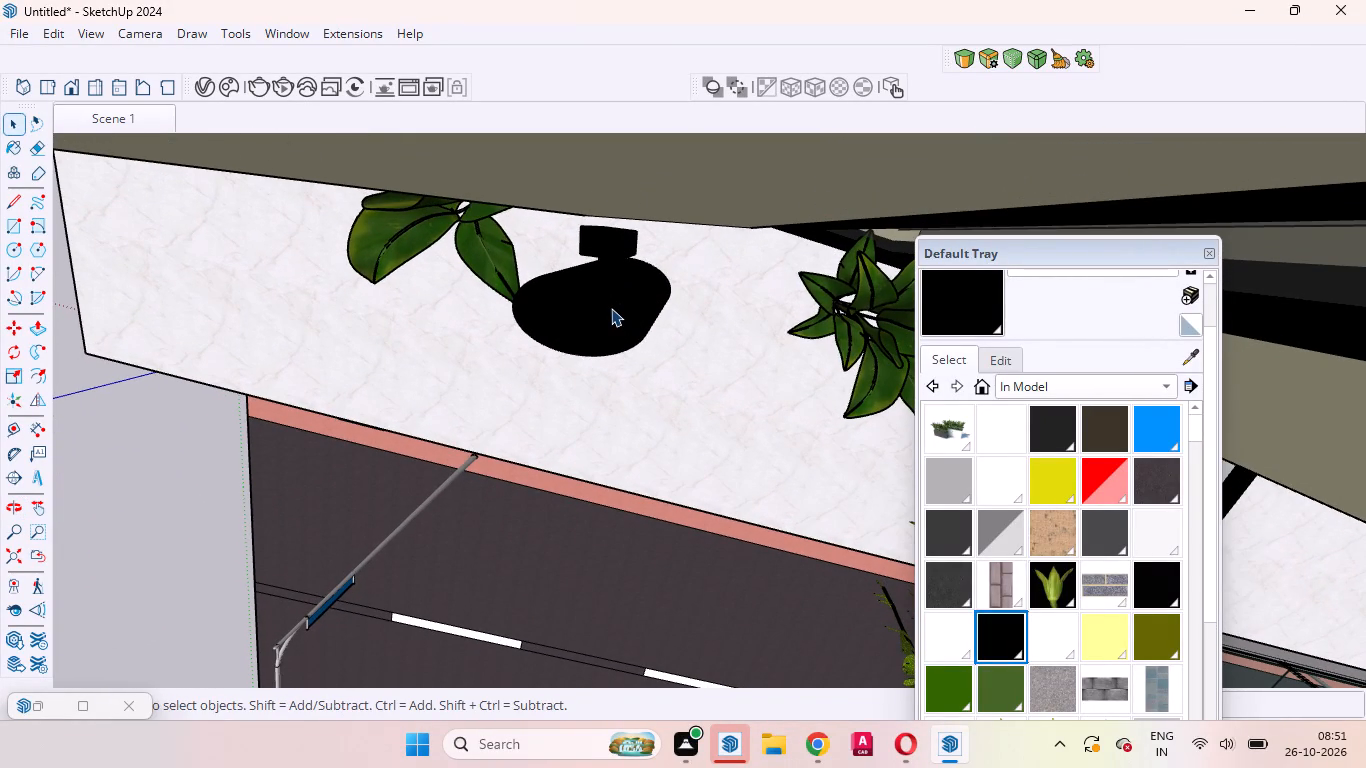
{"action": "left_click", "coordinate": [611, 308]}
{"action": "middle_click_drag", "start_coordinate": [620, 350], "coordinate": [642, 257]}
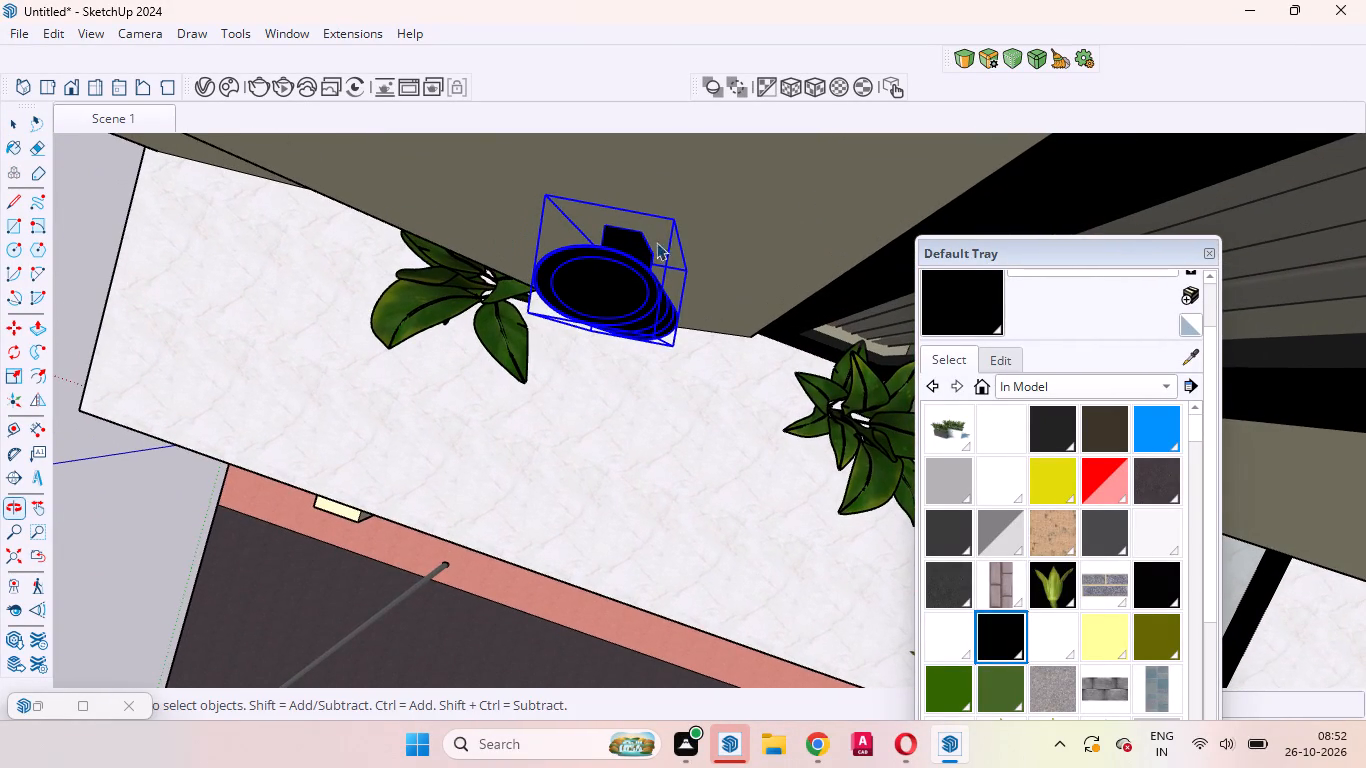
{"action": "key", "text": "m"}
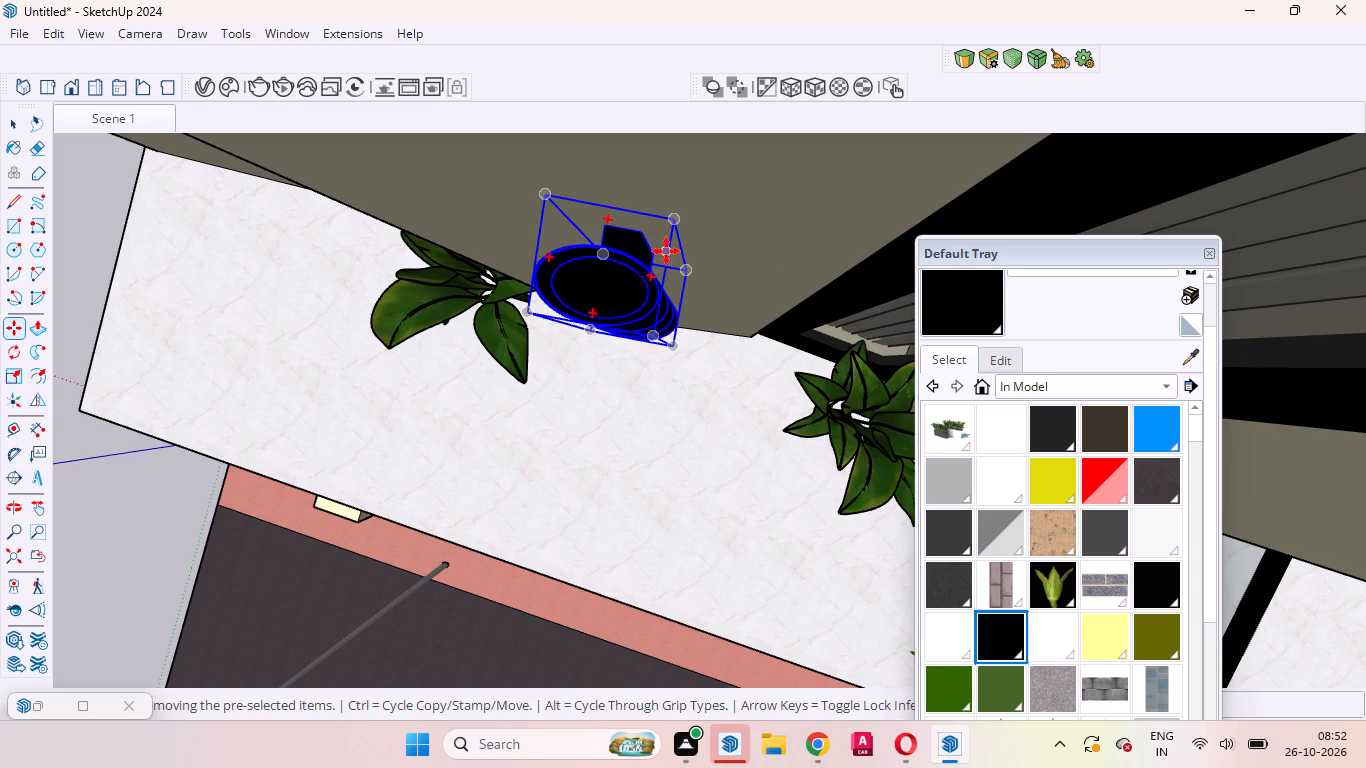
{"action": "left_click", "coordinate": [674, 221]}
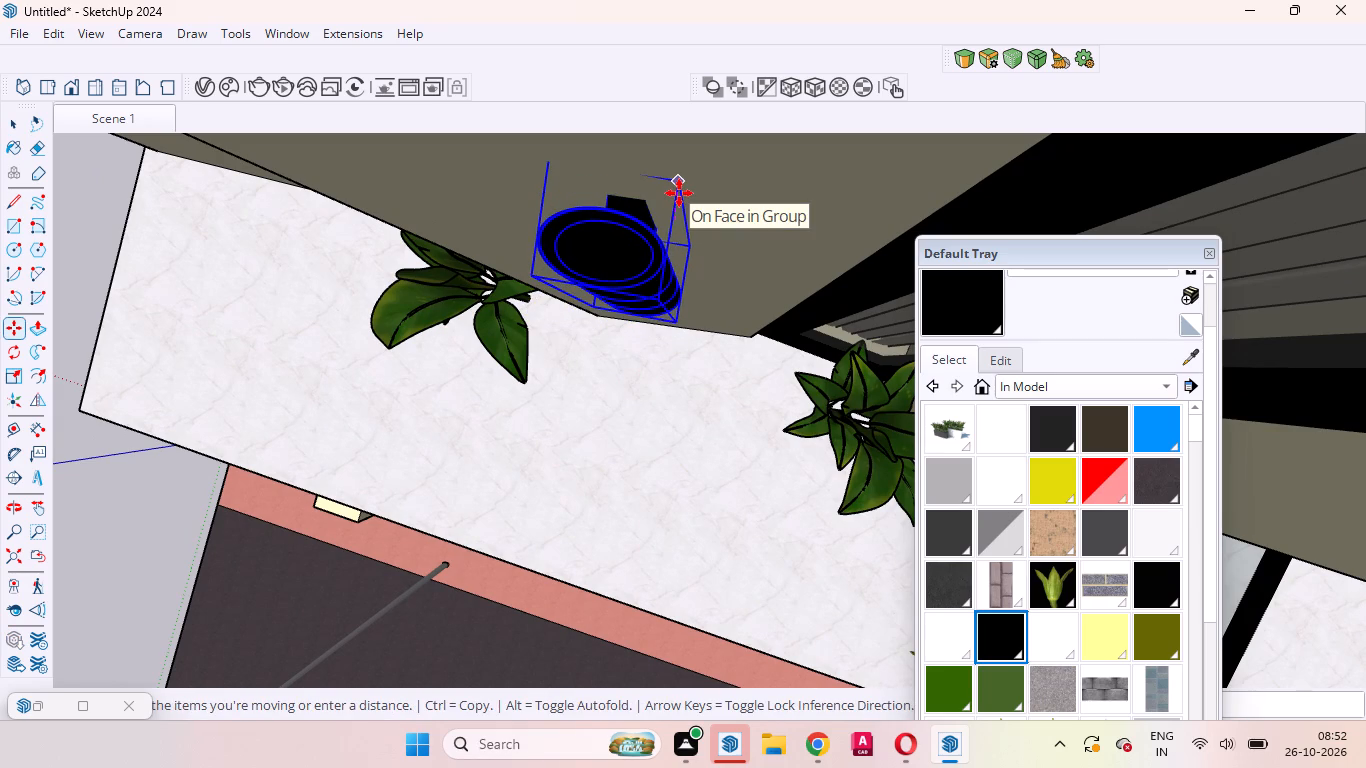
{"action": "left_click", "coordinate": [679, 193]}
{"action": "key", "text": "space"}
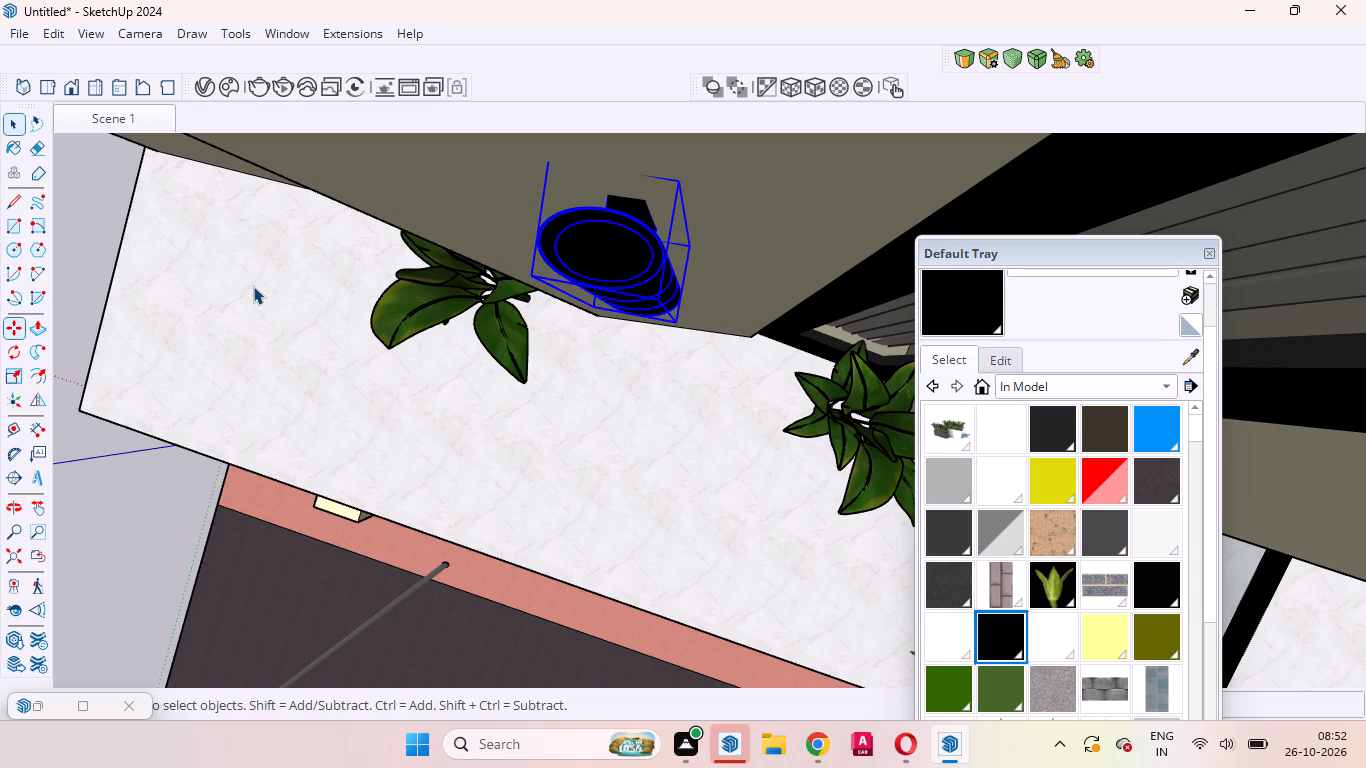
{"action": "left_click", "coordinate": [94, 224]}
Raise the wall light vertically on the facade strip between the narrow windows.
{"action": "scroll", "coordinate": [603, 223], "scroll_direction": "up", "scroll_amount": 2}
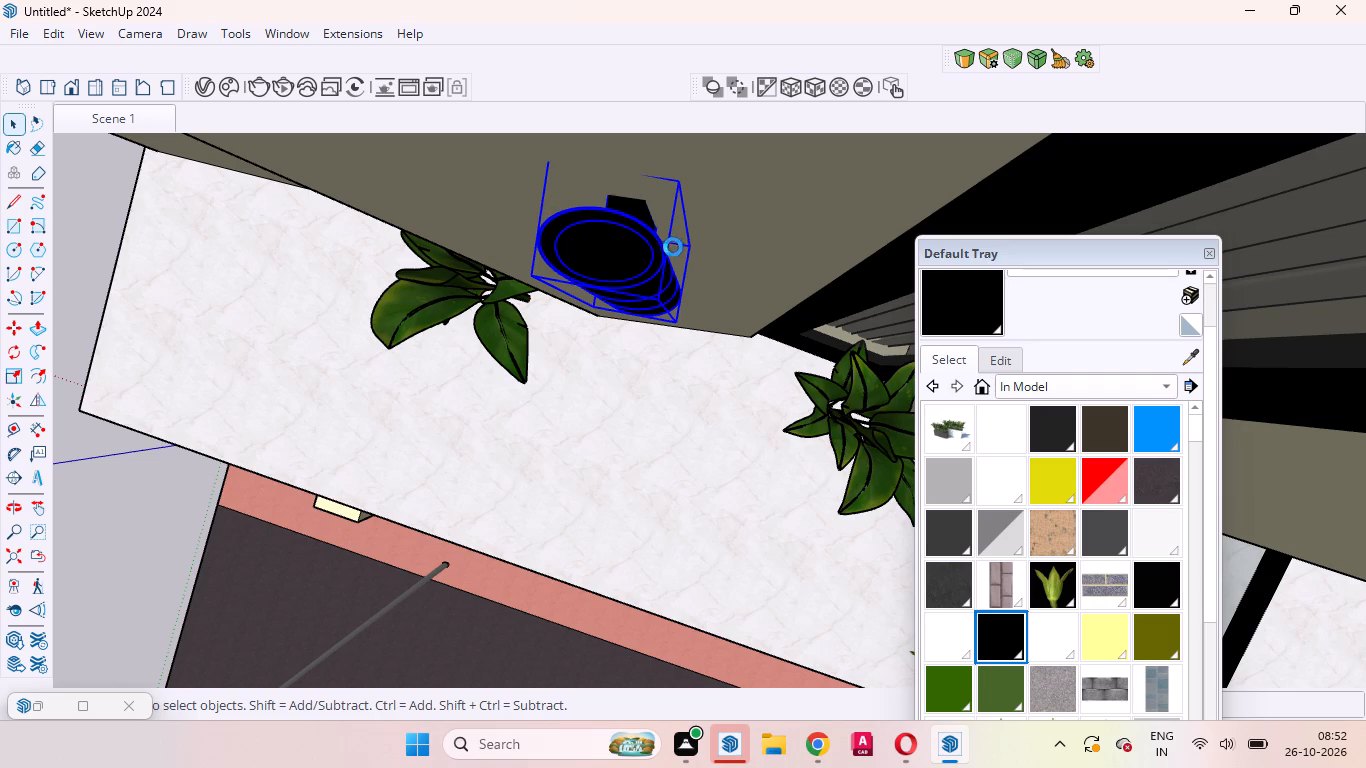
{"action": "left_click", "coordinate": [143, 118]}
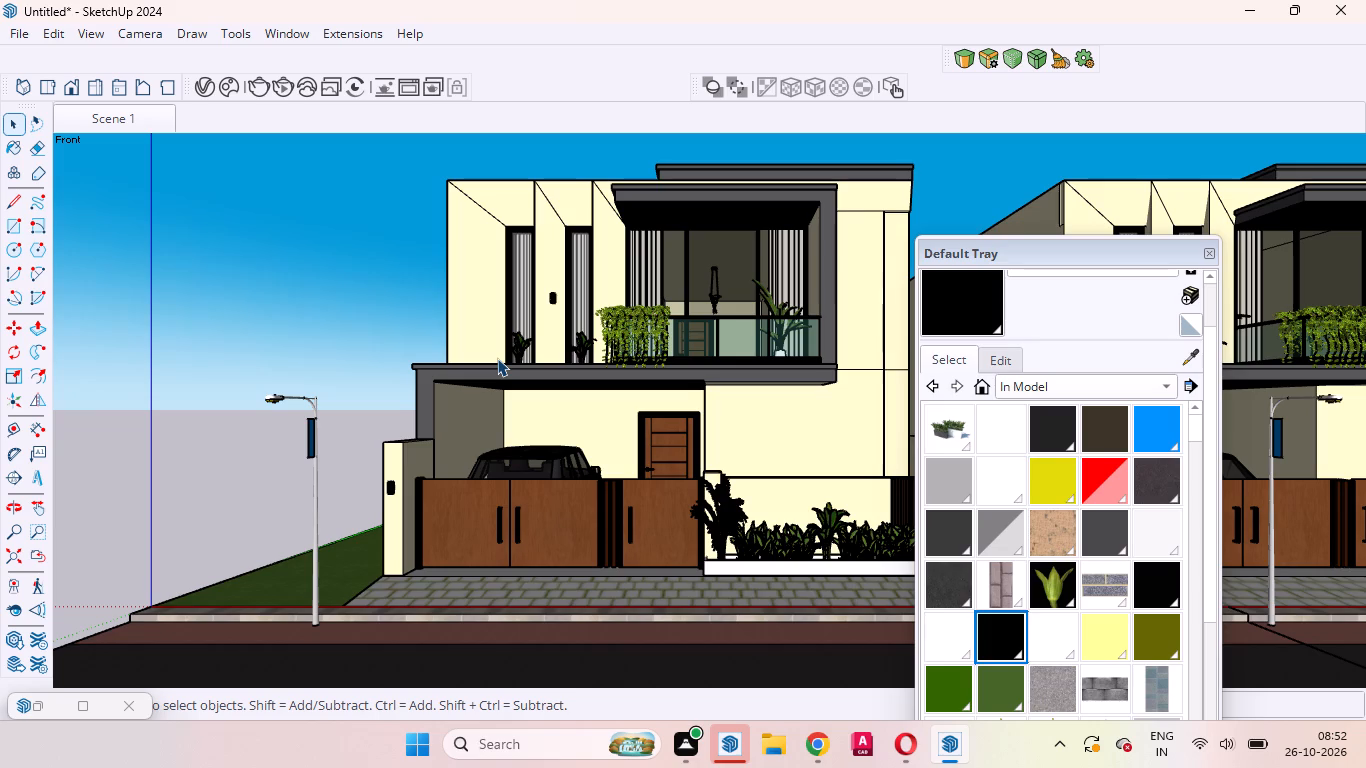
{"action": "scroll", "coordinate": [581, 273], "scroll_direction": "up", "scroll_amount": 11}
{"action": "left_click", "coordinate": [546, 303]}
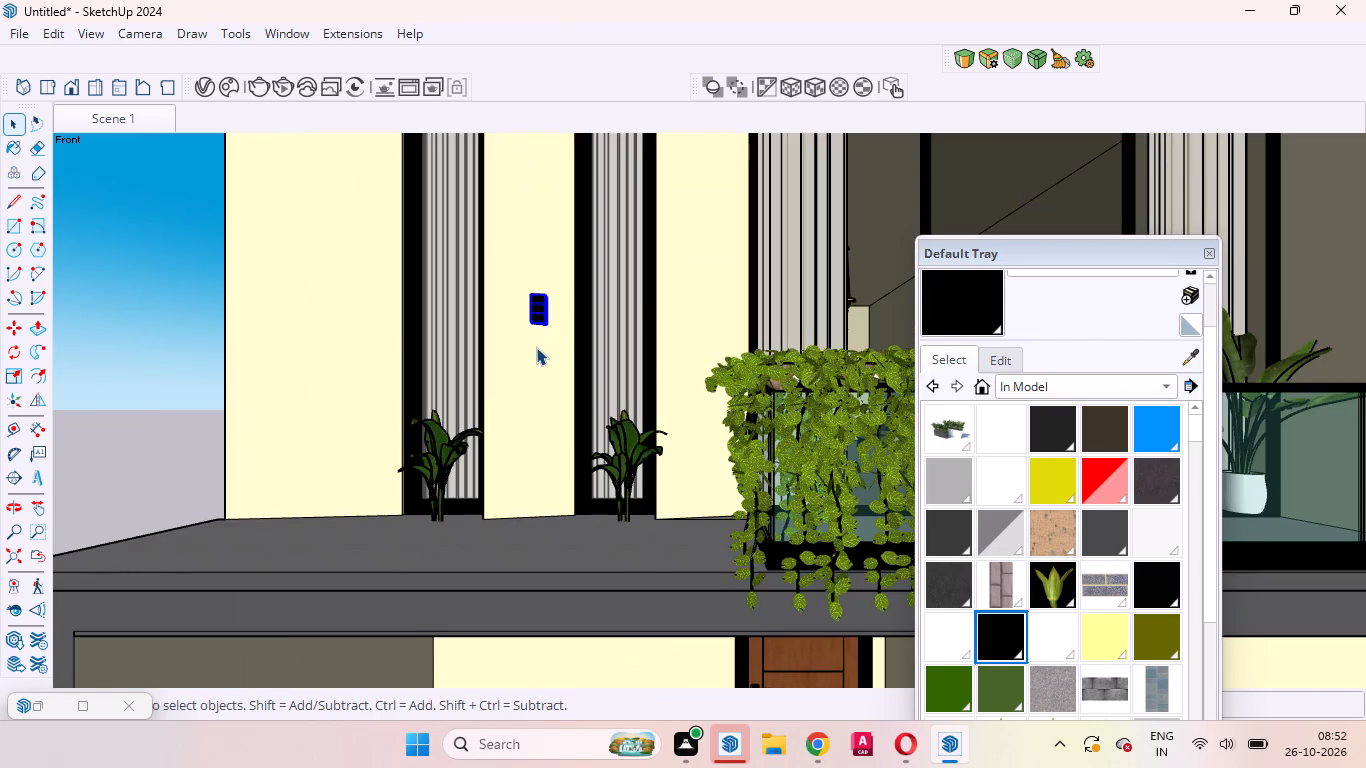
{"action": "key", "text": "m"}
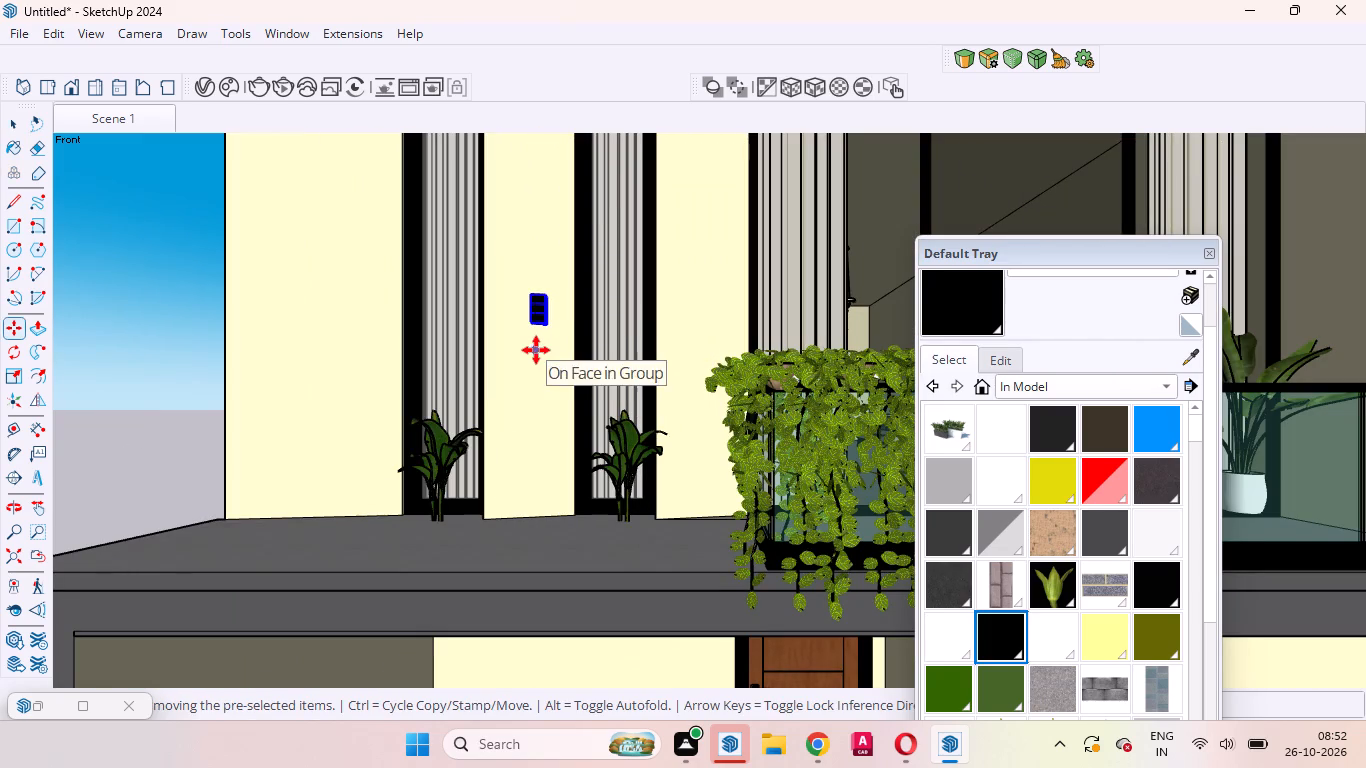
{"action": "left_click", "coordinate": [533, 370]}
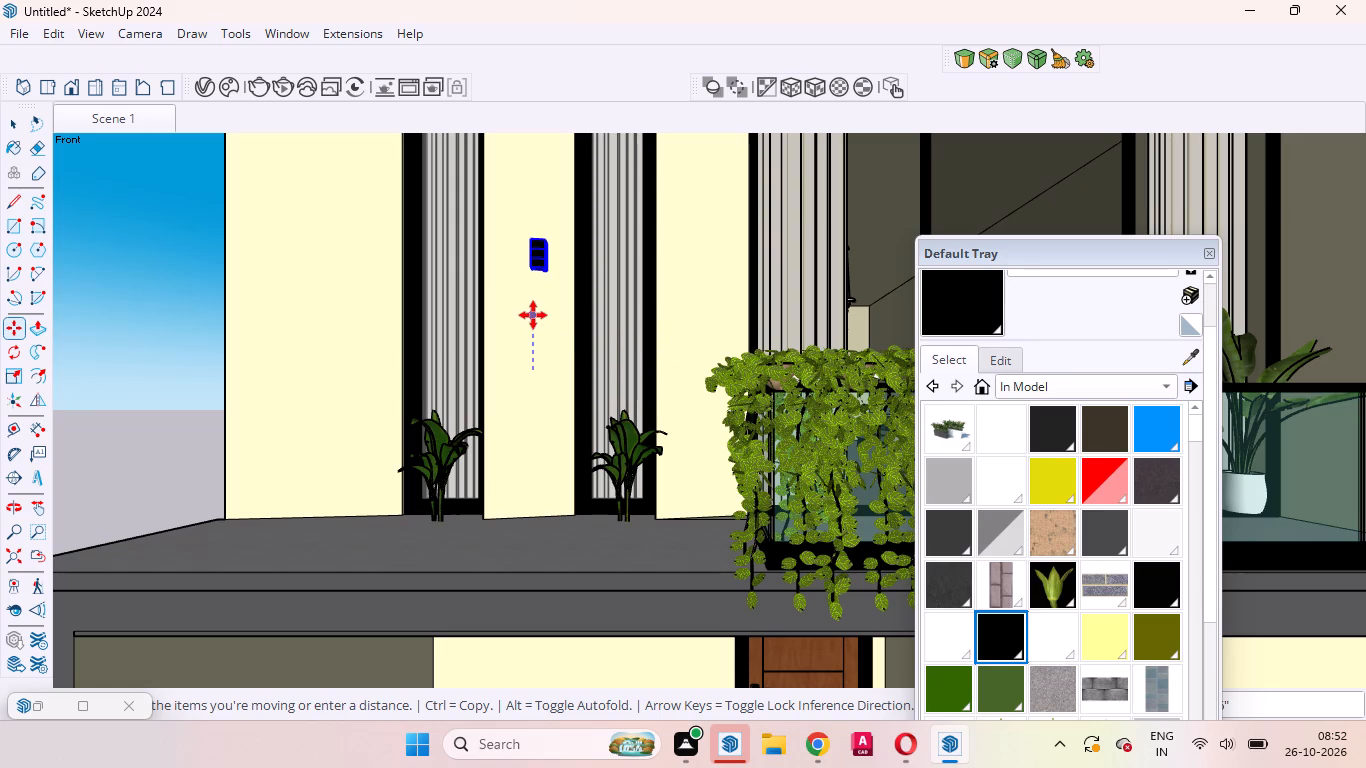
{"action": "left_click", "coordinate": [533, 314]}
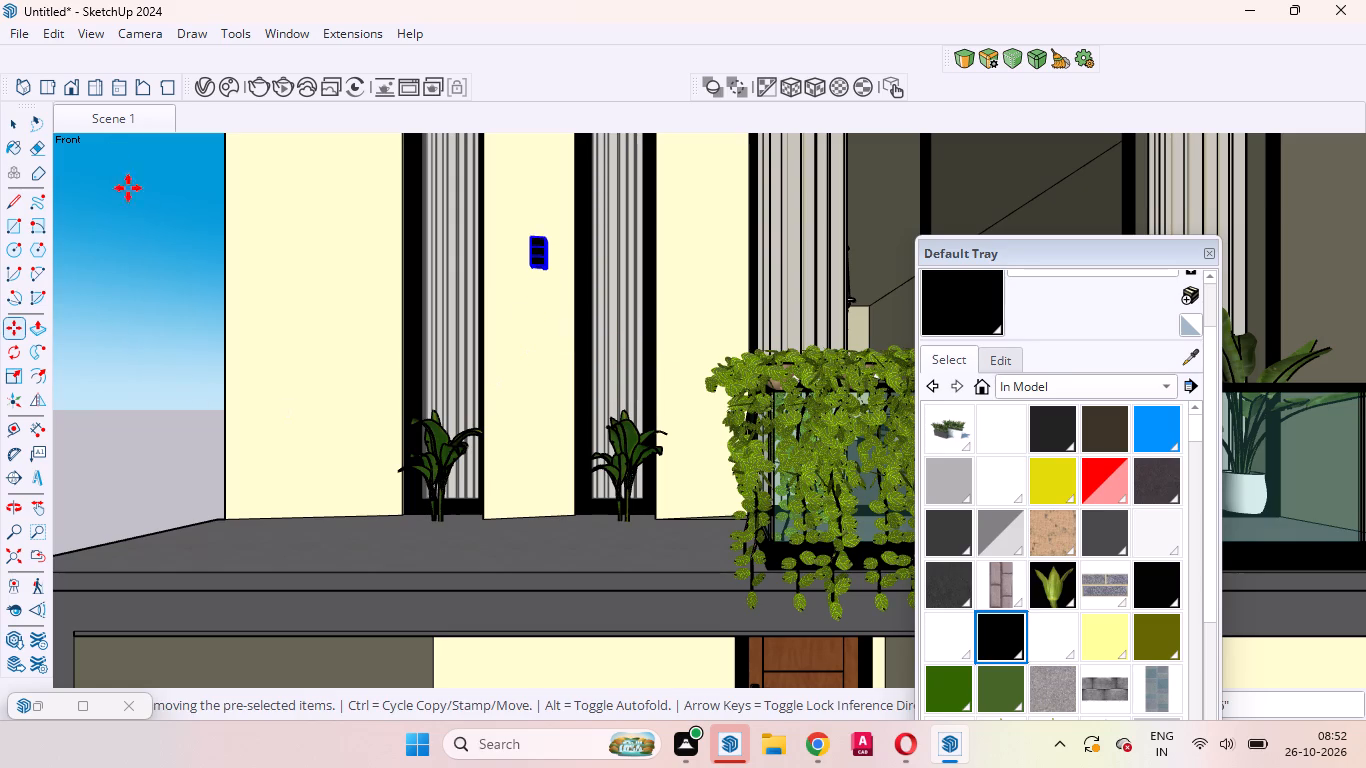
{"action": "left_click", "coordinate": [6, 119]}
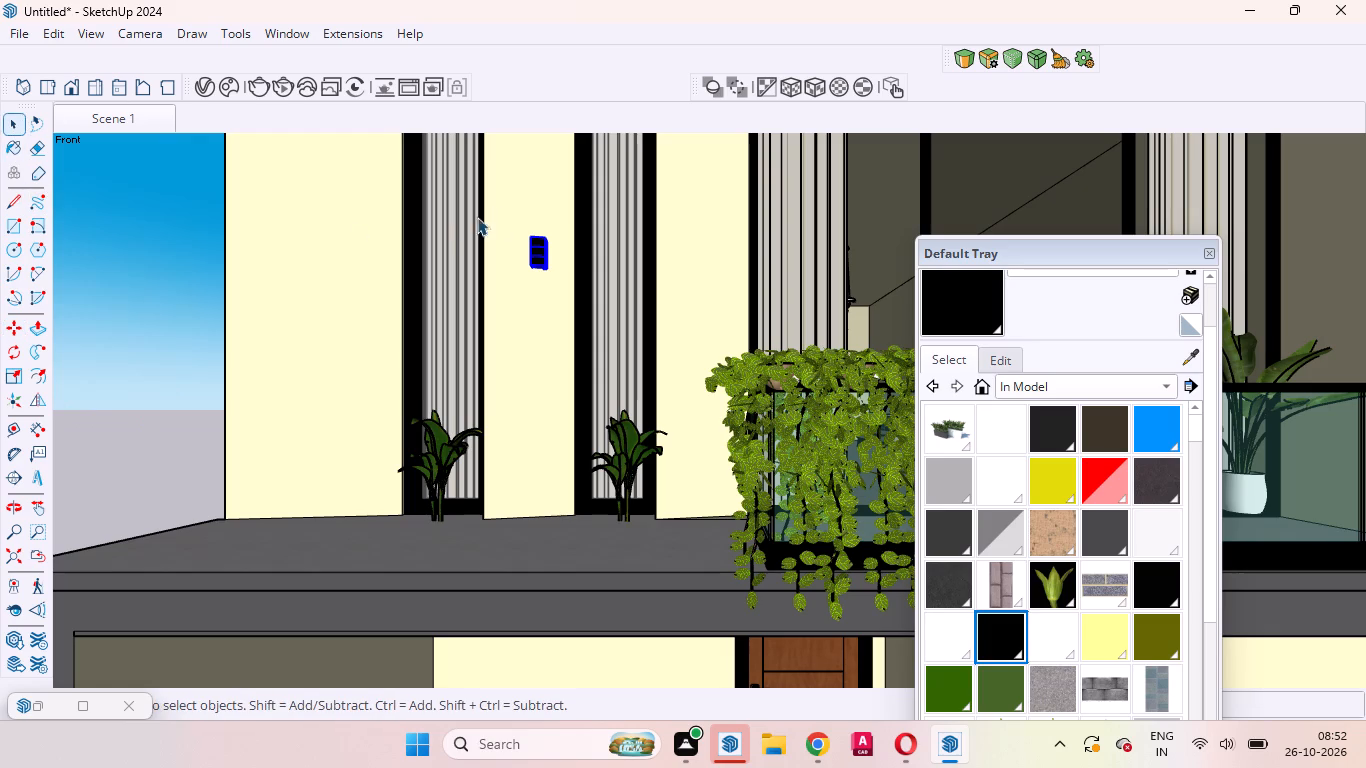
Examine the raised wall light's fit against the facade strip from above, close up and at house scale.
{"action": "scroll", "coordinate": [530, 208], "scroll_direction": "up", "scroll_amount": 20}
{"action": "middle_click_drag", "start_coordinate": [534, 256], "coordinate": [617, 453]}
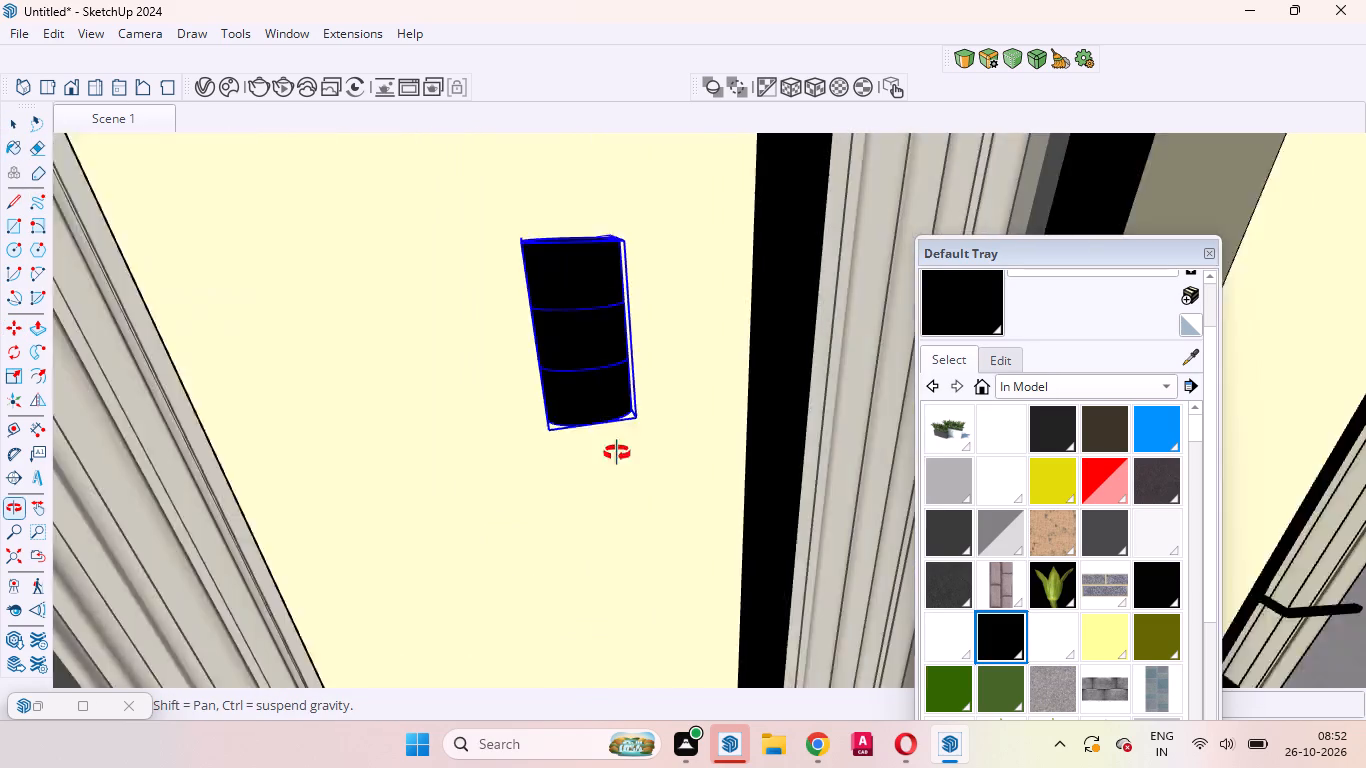
{"action": "middle_click_drag", "start_coordinate": [617, 453], "coordinate": [635, 614]}
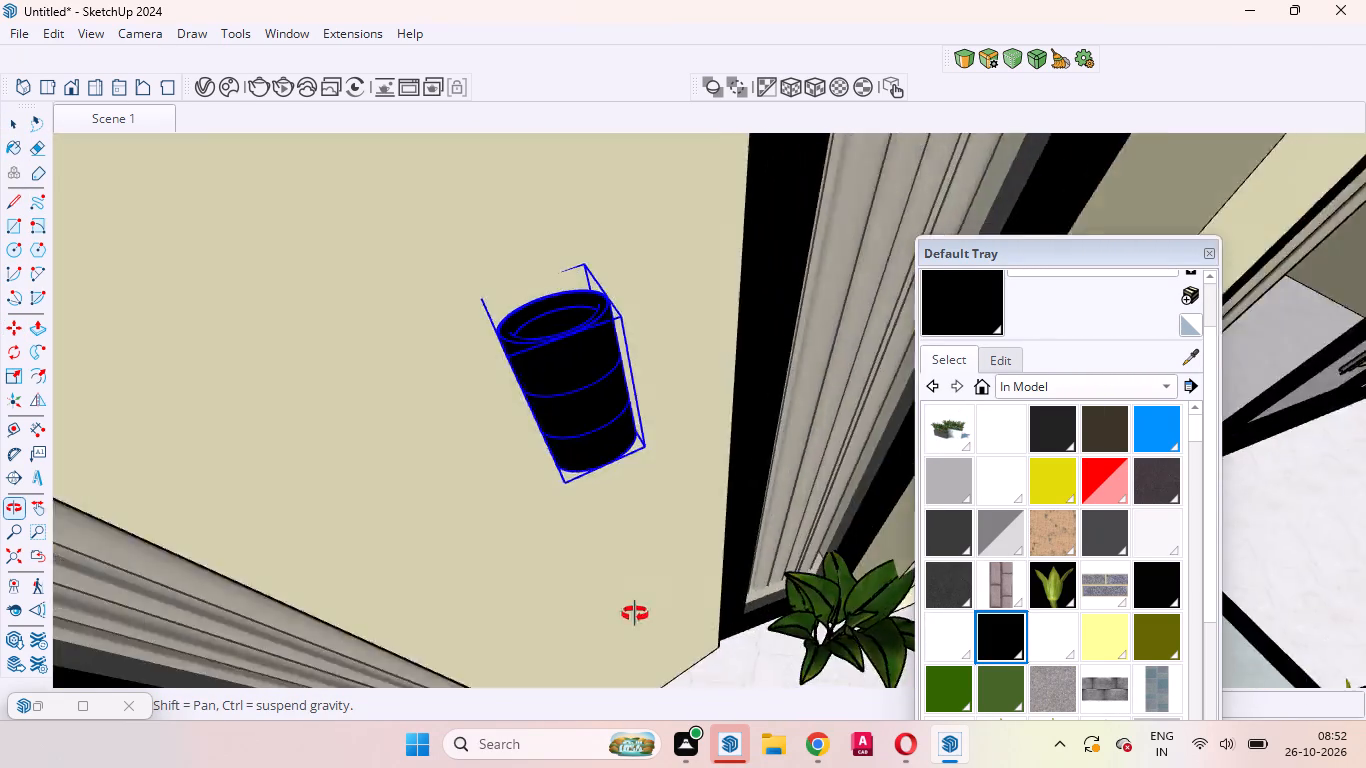
{"action": "middle_click_drag", "start_coordinate": [635, 614], "coordinate": [575, 743]}
{"action": "scroll", "coordinate": [482, 297], "scroll_direction": "up", "scroll_amount": 12}
{"action": "middle_click_drag", "start_coordinate": [526, 403], "coordinate": [729, 401]}
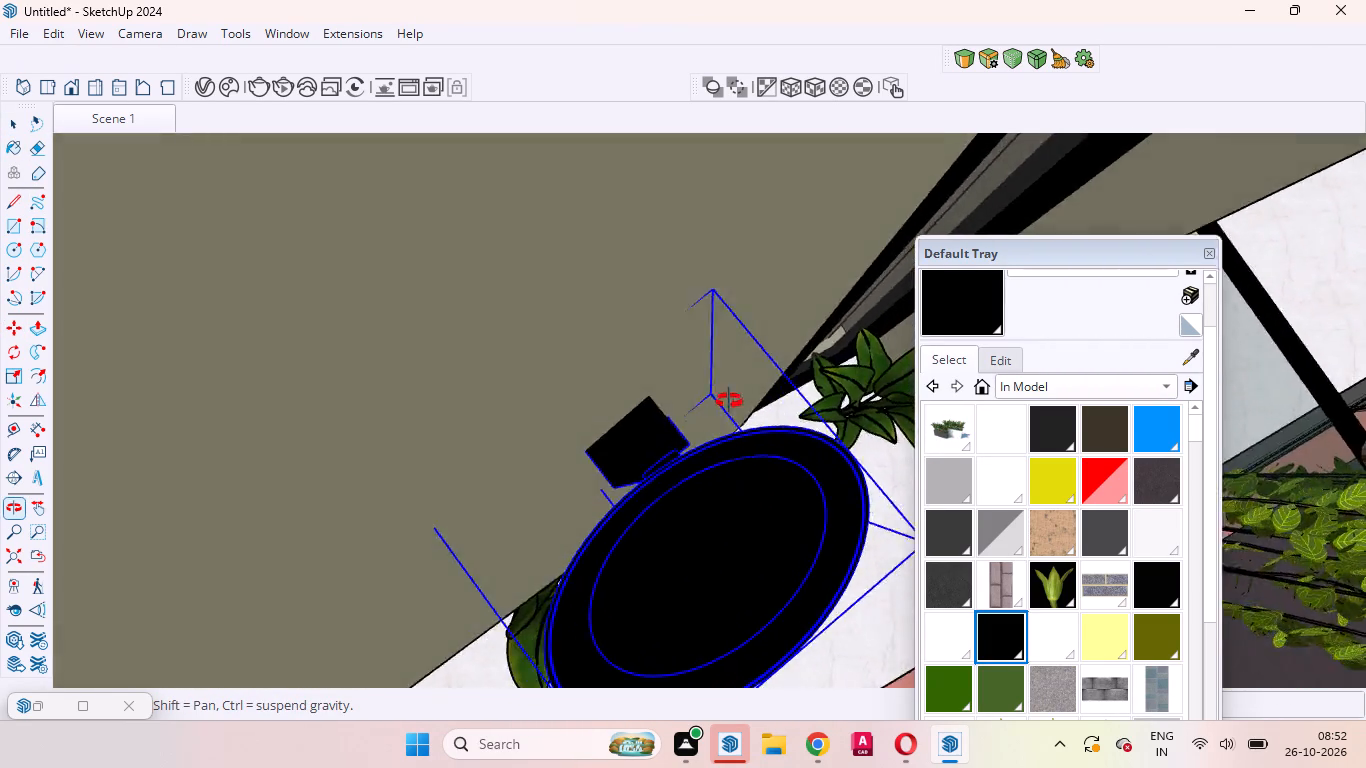
{"action": "middle_click_drag", "start_coordinate": [729, 401], "coordinate": [577, 306]}
{"action": "scroll", "coordinate": [656, 241], "scroll_direction": "down", "scroll_amount": 20}
{"action": "scroll", "coordinate": [656, 241], "scroll_direction": "down", "scroll_amount": 6}
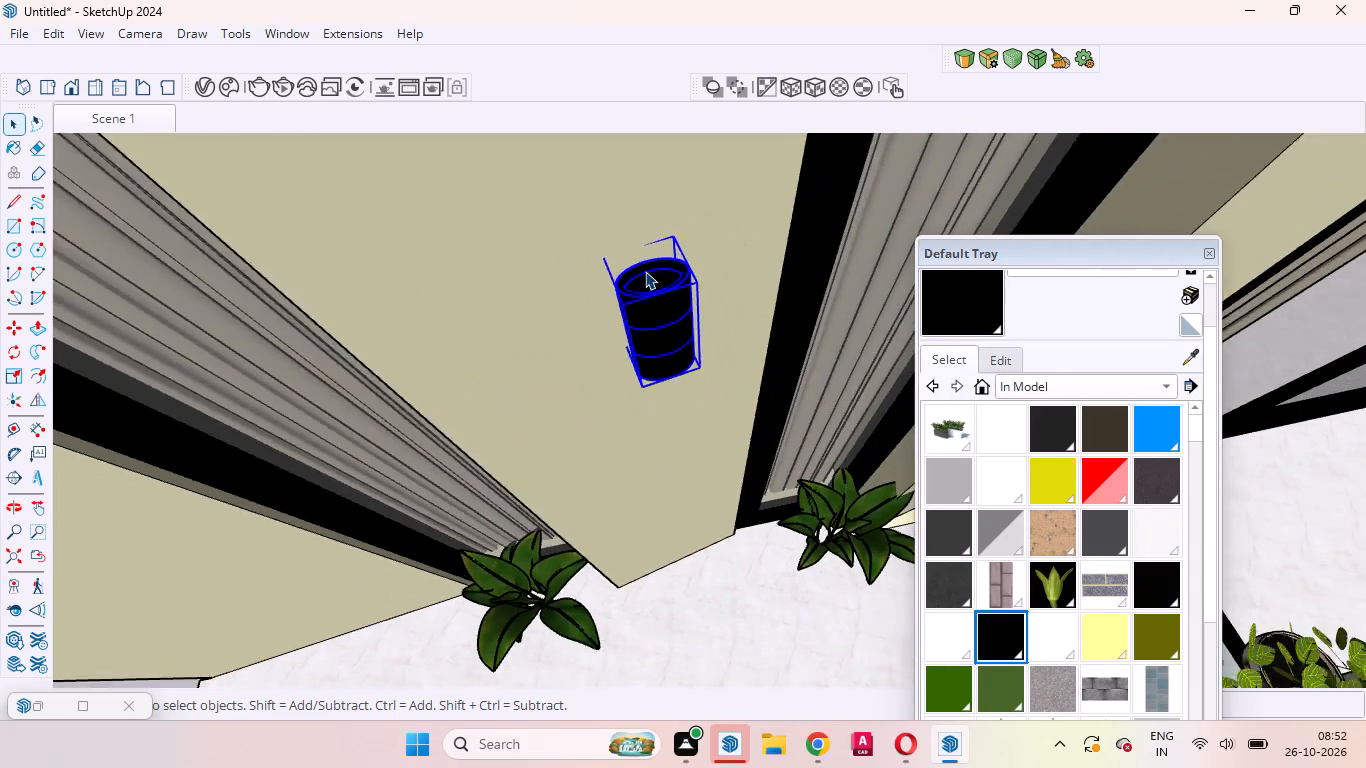
{"action": "scroll", "coordinate": [645, 271], "scroll_direction": "down", "scroll_amount": 20}
{"action": "scroll", "coordinate": [645, 271], "scroll_direction": "down", "scroll_amount": 16}
{"action": "left_click", "coordinate": [363, 303]}
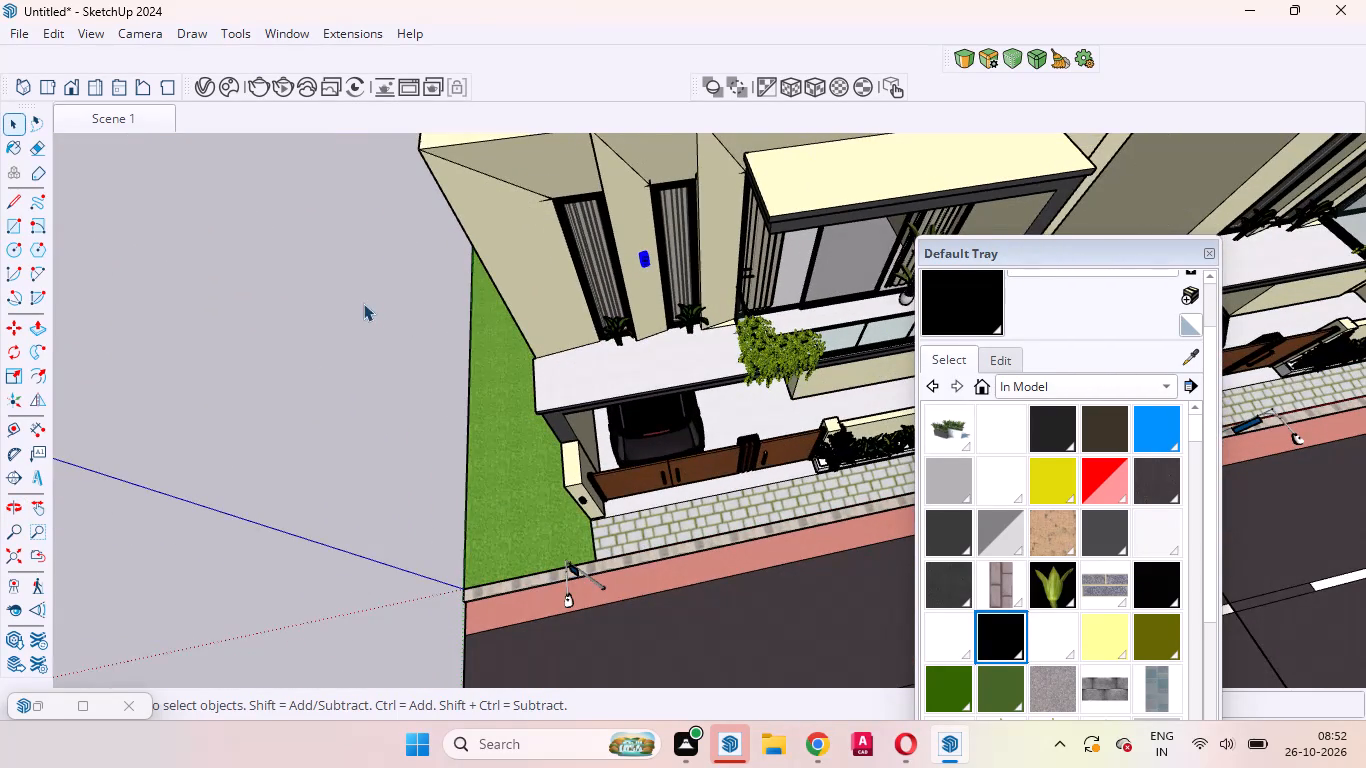
{"action": "middle_click_drag", "start_coordinate": [718, 329], "coordinate": [645, 178]}
{"action": "scroll", "coordinate": [678, 271], "scroll_direction": "down", "scroll_amount": 5}
{"action": "scroll", "coordinate": [686, 212], "scroll_direction": "up", "scroll_amount": 5}
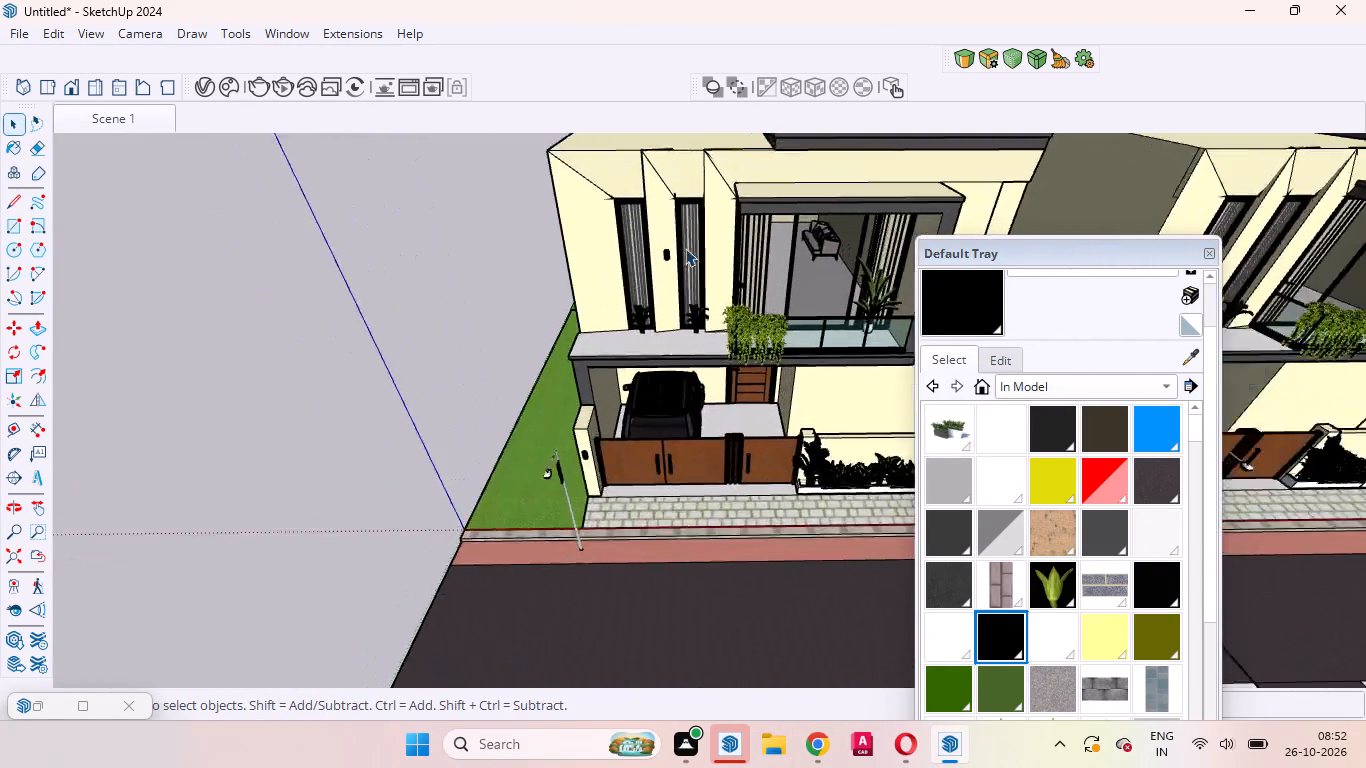
{"action": "scroll", "coordinate": [685, 248], "scroll_direction": "up", "scroll_amount": 6}
{"action": "middle_click_drag", "start_coordinate": [670, 292], "coordinate": [663, 198]}
{"action": "scroll", "coordinate": [653, 265], "scroll_direction": "up", "scroll_amount": 4}
Lower the black wall light slightly, straight down the facade strip between the two narrow upper windows.
{"action": "left_click", "coordinate": [653, 243]}
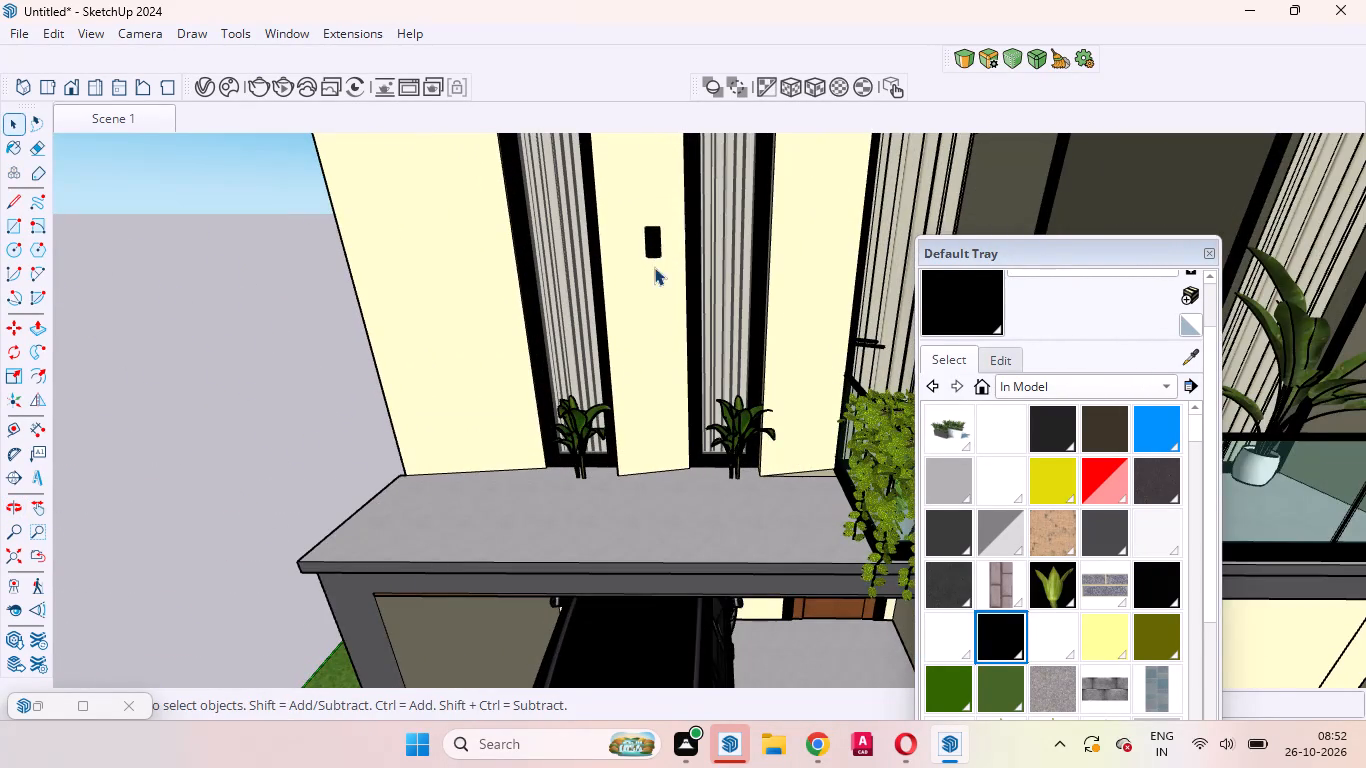
{"action": "scroll", "coordinate": [646, 349], "scroll_direction": "down", "scroll_amount": 10}
{"action": "middle_click_drag", "start_coordinate": [649, 338], "coordinate": [647, 286]}
{"action": "scroll", "coordinate": [647, 301], "scroll_direction": "up", "scroll_amount": 5}
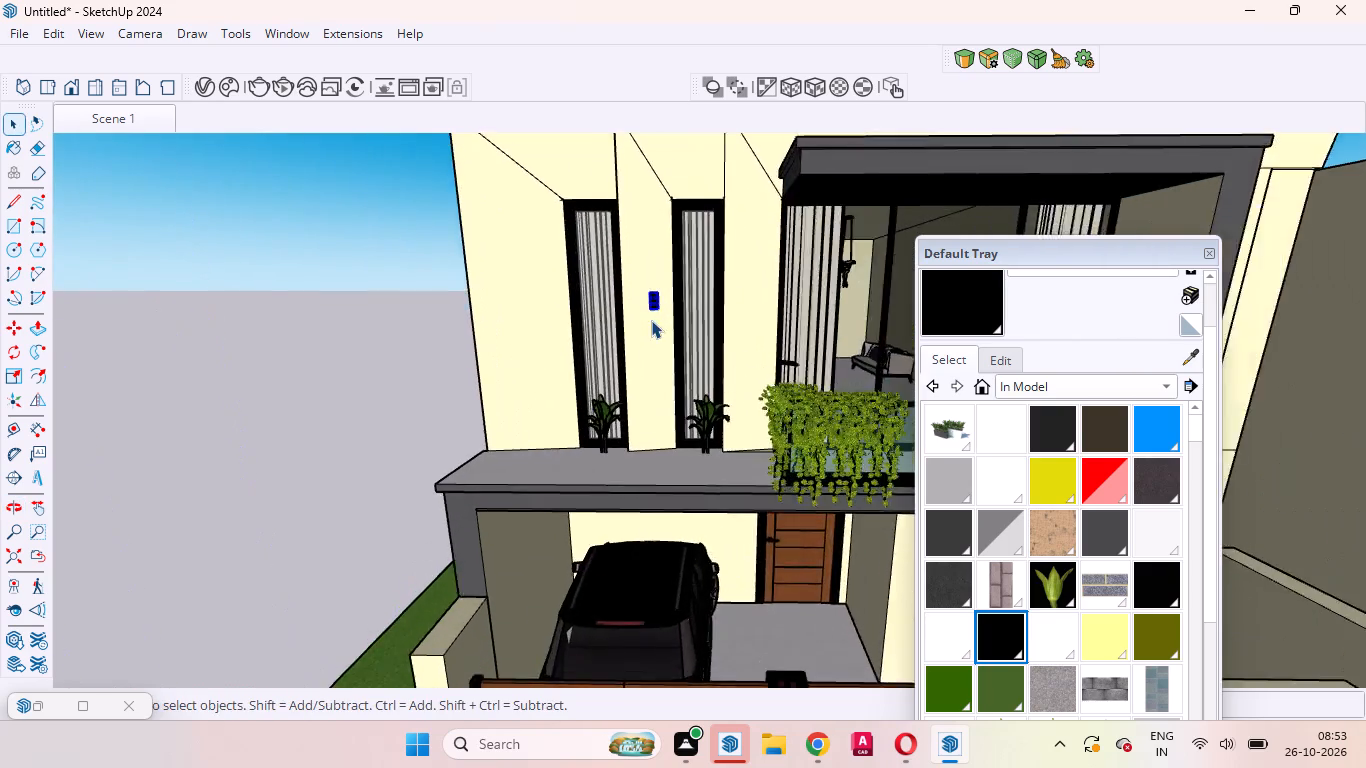
{"action": "scroll", "coordinate": [651, 320], "scroll_direction": "up", "scroll_amount": 2}
{"action": "middle_click", "coordinate": [646, 329]}
{"action": "key", "text": "m"}
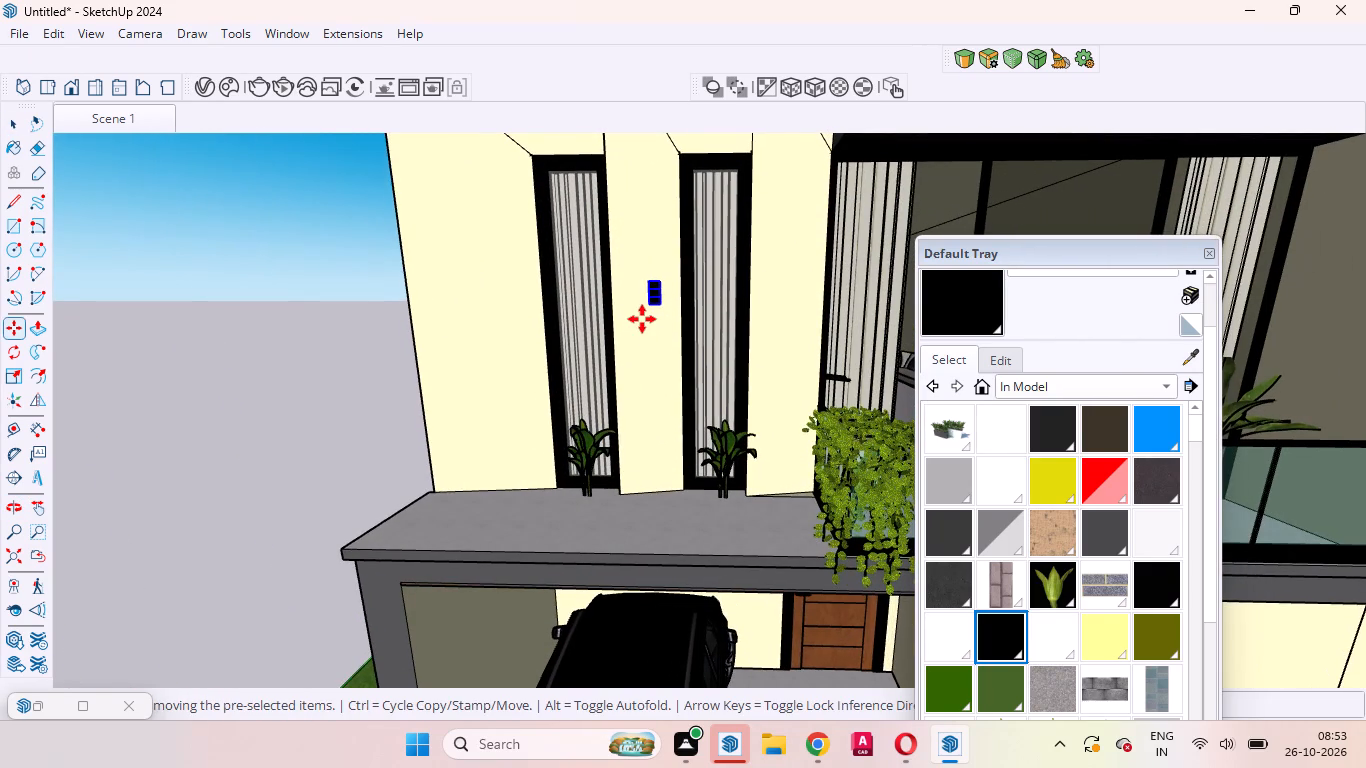
{"action": "scroll", "coordinate": [643, 332], "scroll_direction": "up", "scroll_amount": 8}
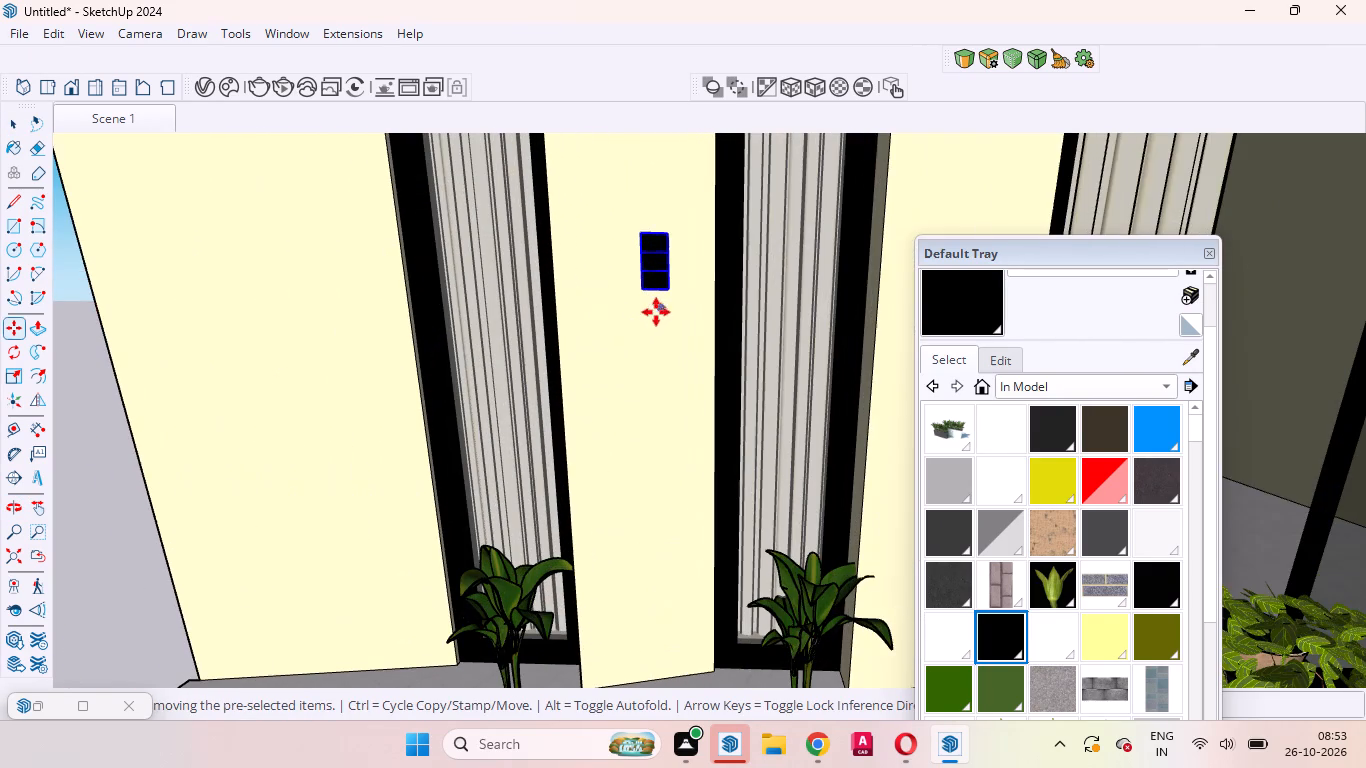
{"action": "left_click", "coordinate": [622, 303]}
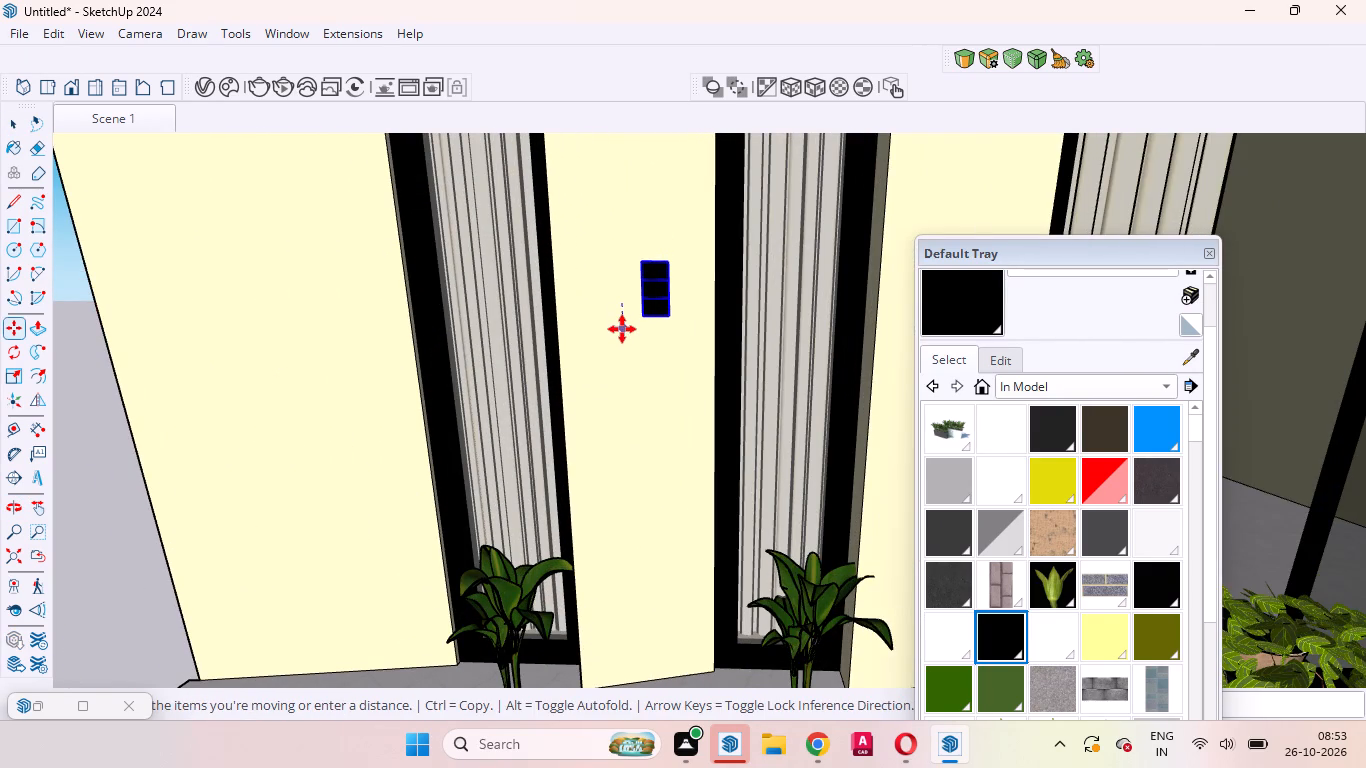
{"action": "left_click", "coordinate": [622, 329]}
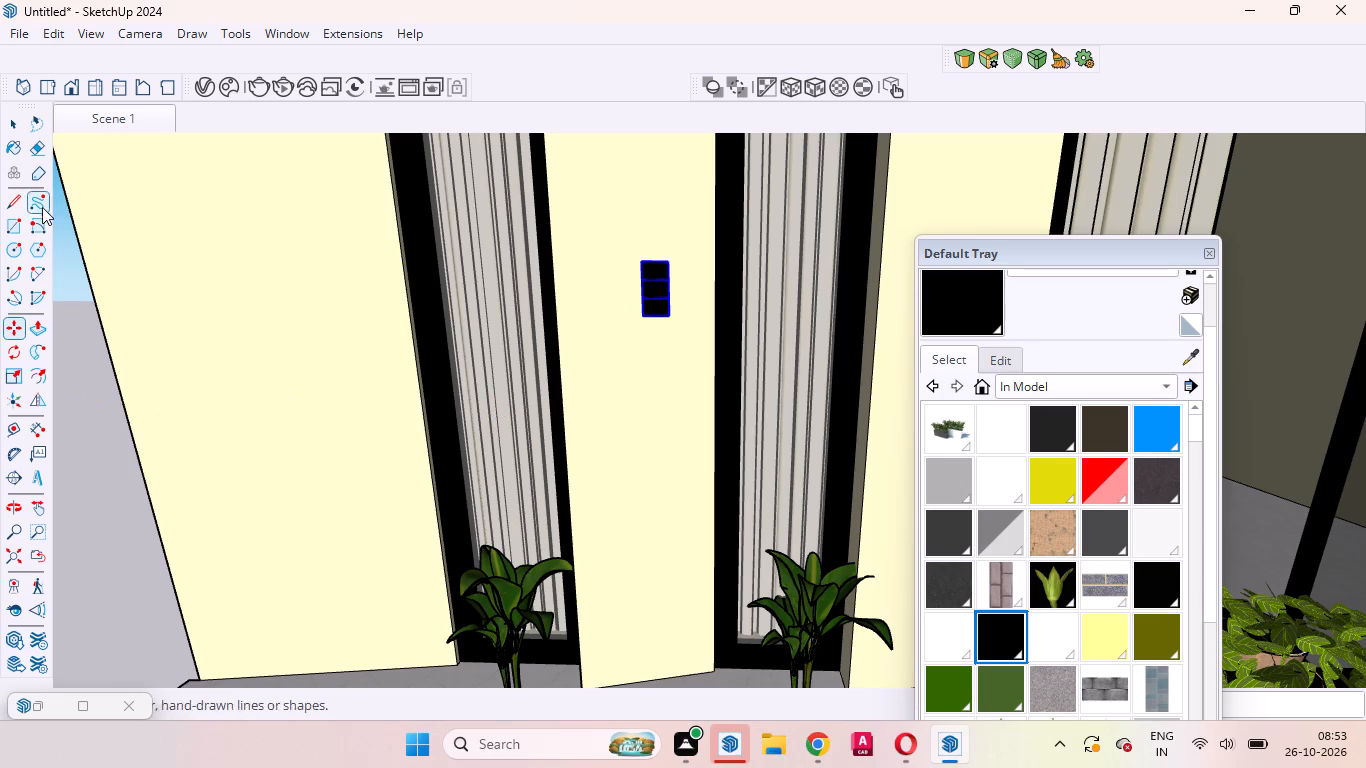
{"action": "left_click", "coordinate": [12, 125]}
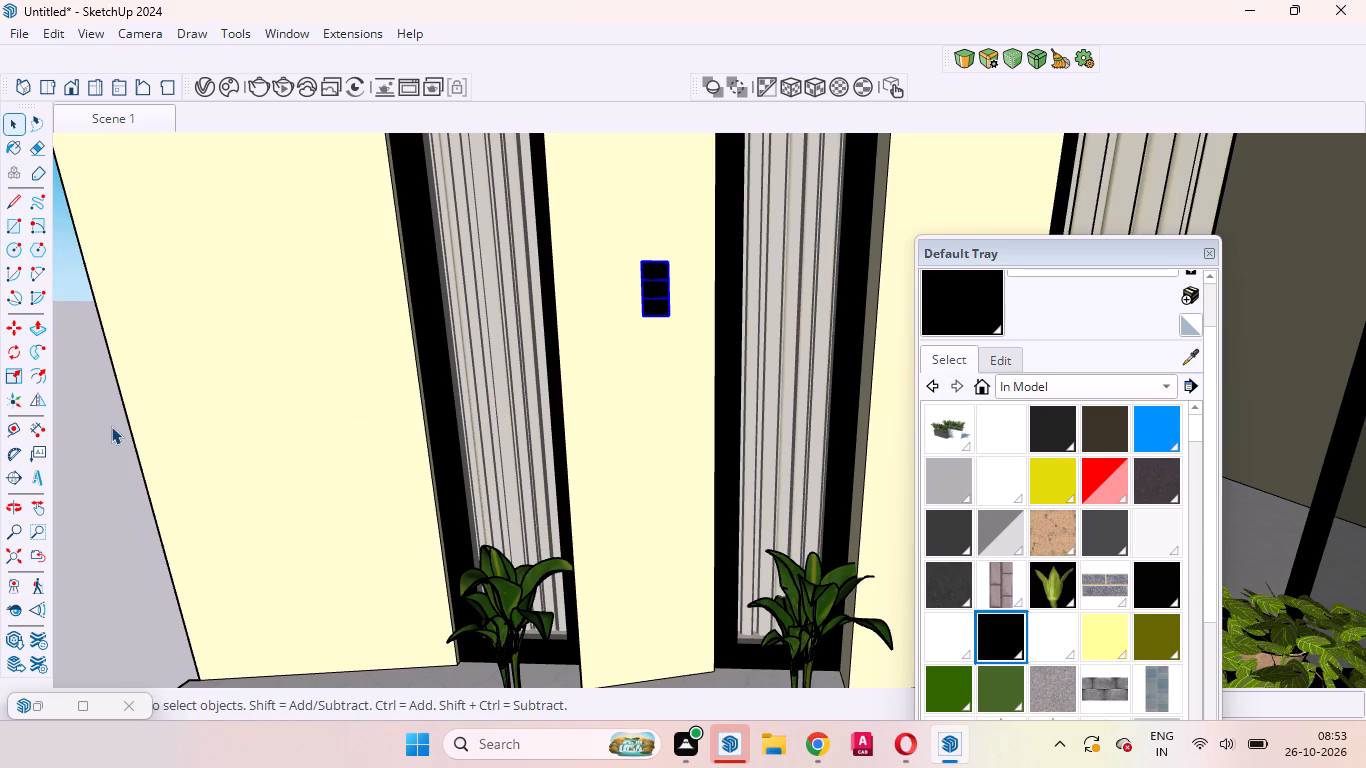
{"action": "left_click", "coordinate": [111, 426]}
Examine the first house's front, side lawn and kerb corner from several angles, ending at the saved Scene 1 view.
{"action": "scroll", "coordinate": [575, 293], "scroll_direction": "down", "scroll_amount": 20}
{"action": "scroll", "coordinate": [575, 293], "scroll_direction": "down", "scroll_amount": 7}
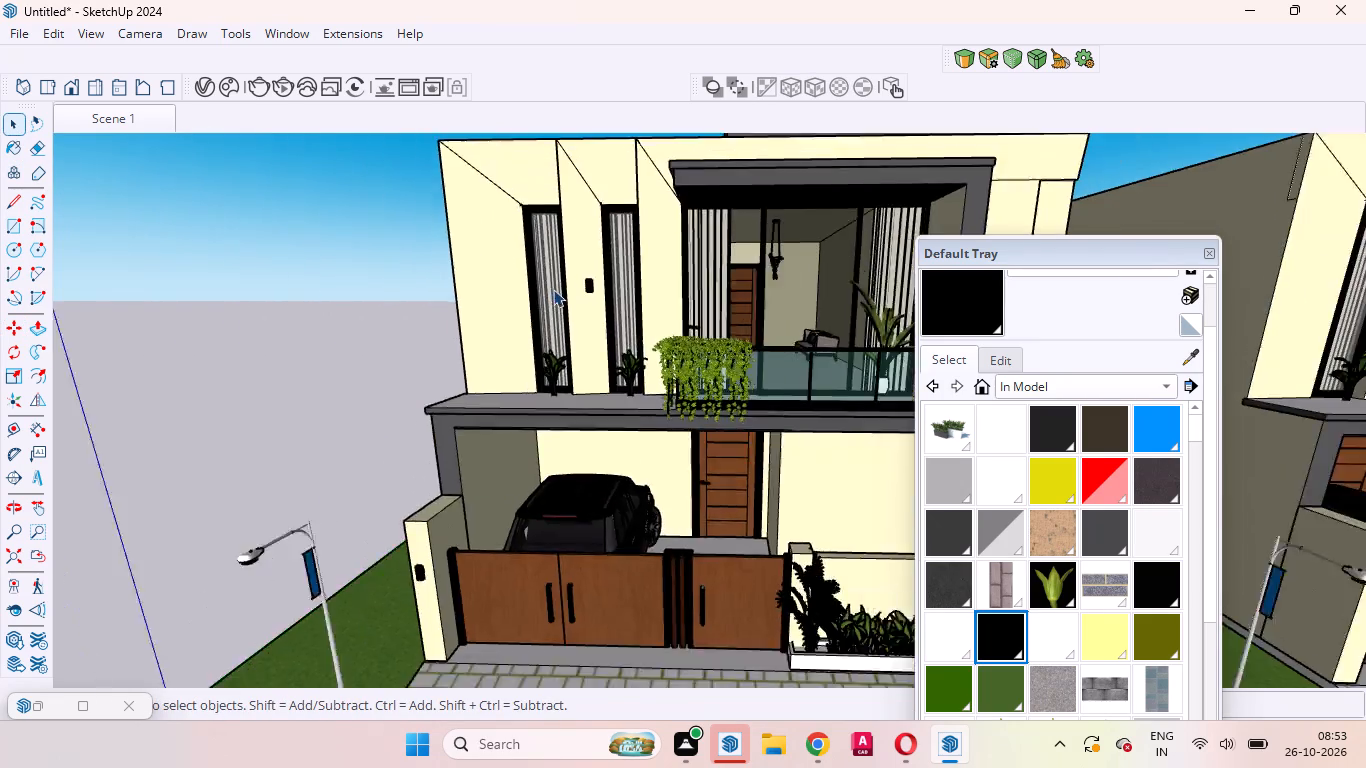
{"action": "scroll", "coordinate": [553, 289], "scroll_direction": "down", "scroll_amount": 7}
{"action": "left_click", "coordinate": [290, 331]}
{"action": "scroll", "coordinate": [438, 418], "scroll_direction": "up", "scroll_amount": 11}
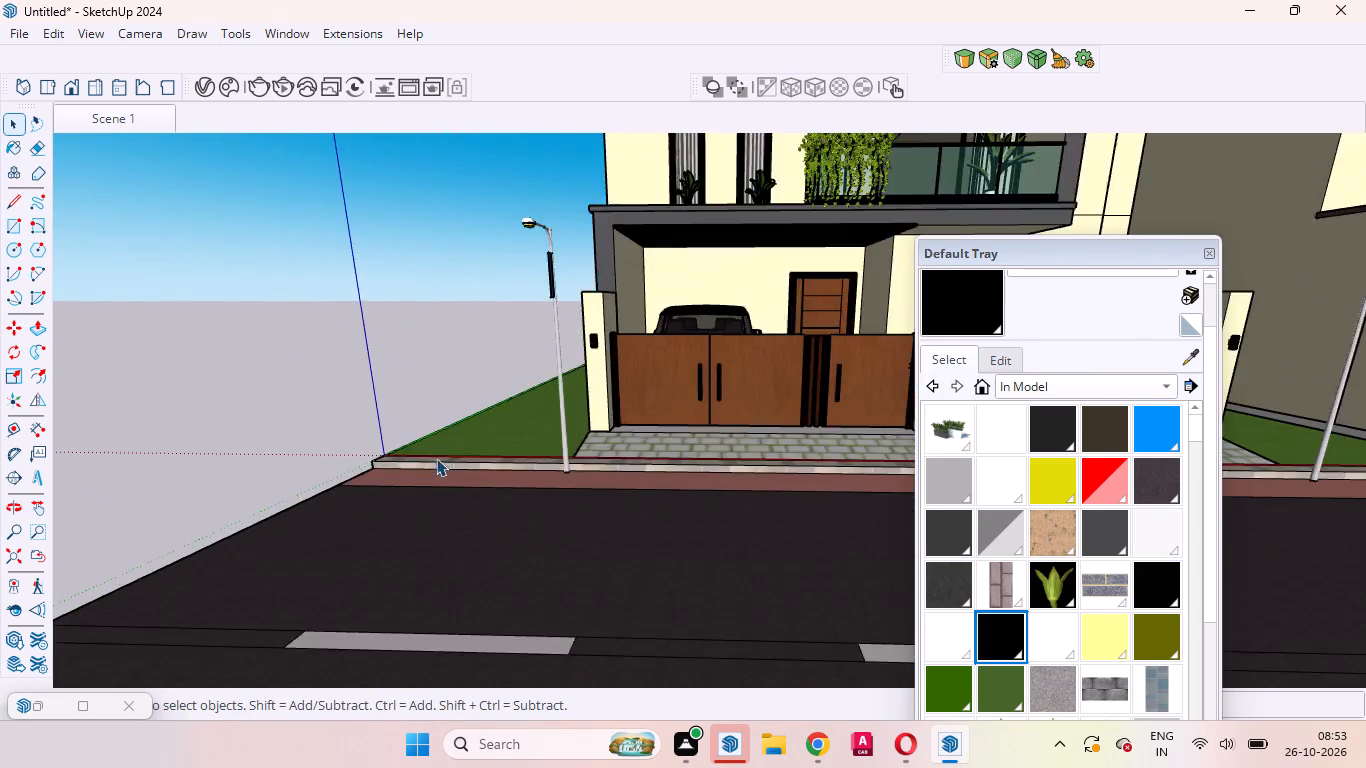
{"action": "scroll", "coordinate": [436, 458], "scroll_direction": "up", "scroll_amount": 4}
{"action": "middle_click_drag", "start_coordinate": [393, 480], "coordinate": [753, 532]}
{"action": "scroll", "coordinate": [756, 512], "scroll_direction": "up", "scroll_amount": 1}
{"action": "scroll", "coordinate": [639, 498], "scroll_direction": "down", "scroll_amount": 5}
{"action": "scroll", "coordinate": [639, 496], "scroll_direction": "up", "scroll_amount": 2}
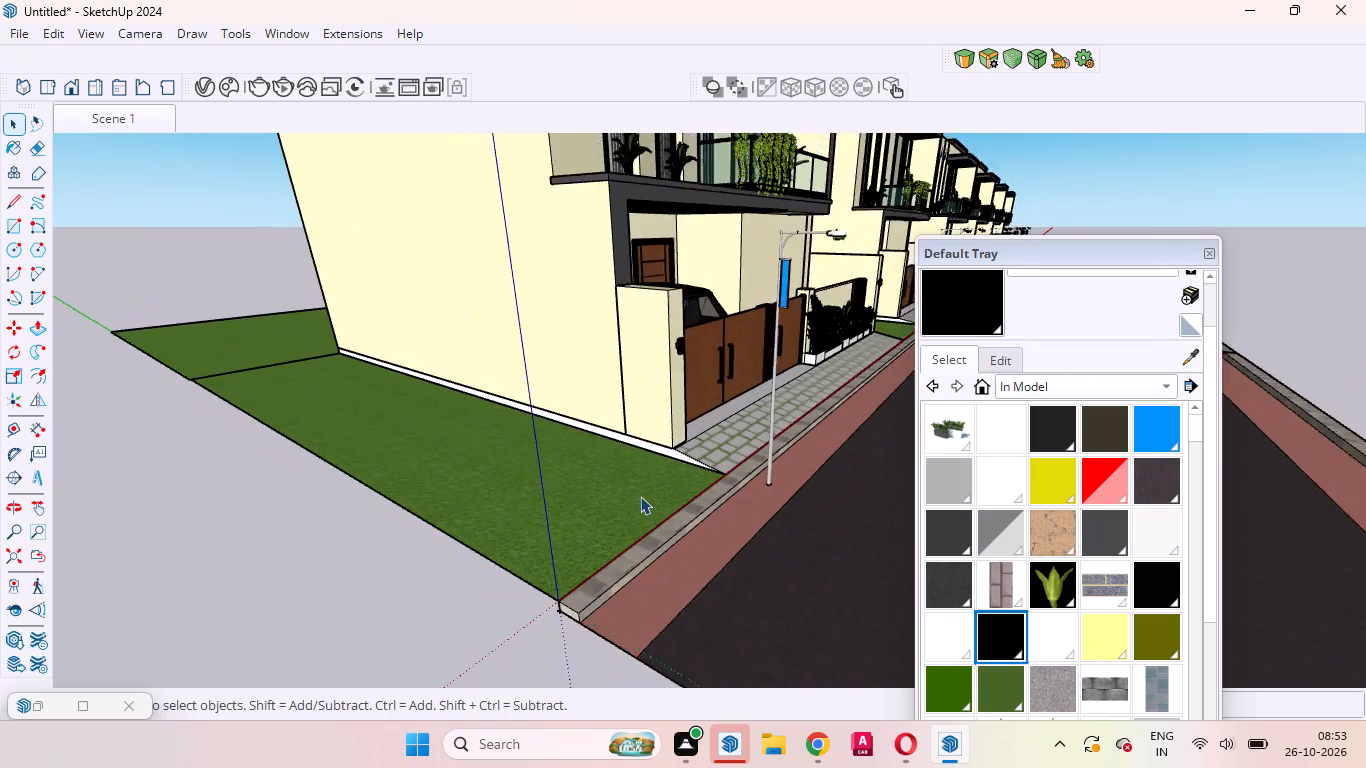
{"action": "scroll", "coordinate": [640, 496], "scroll_direction": "up", "scroll_amount": 2}
{"action": "middle_click_drag", "start_coordinate": [449, 516], "coordinate": [509, 377]}
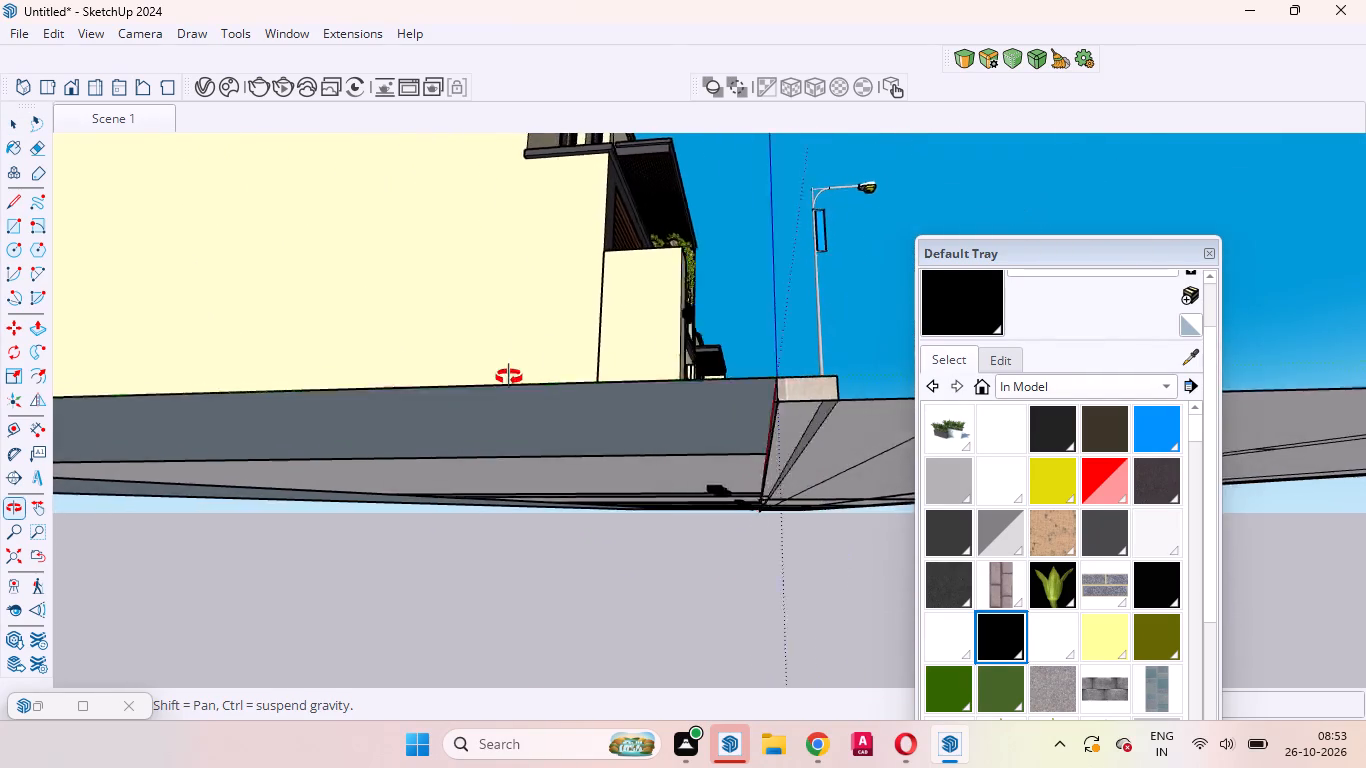
{"action": "middle_click_drag", "start_coordinate": [509, 377], "coordinate": [337, 589]}
{"action": "scroll", "coordinate": [482, 498], "scroll_direction": "down", "scroll_amount": 5}
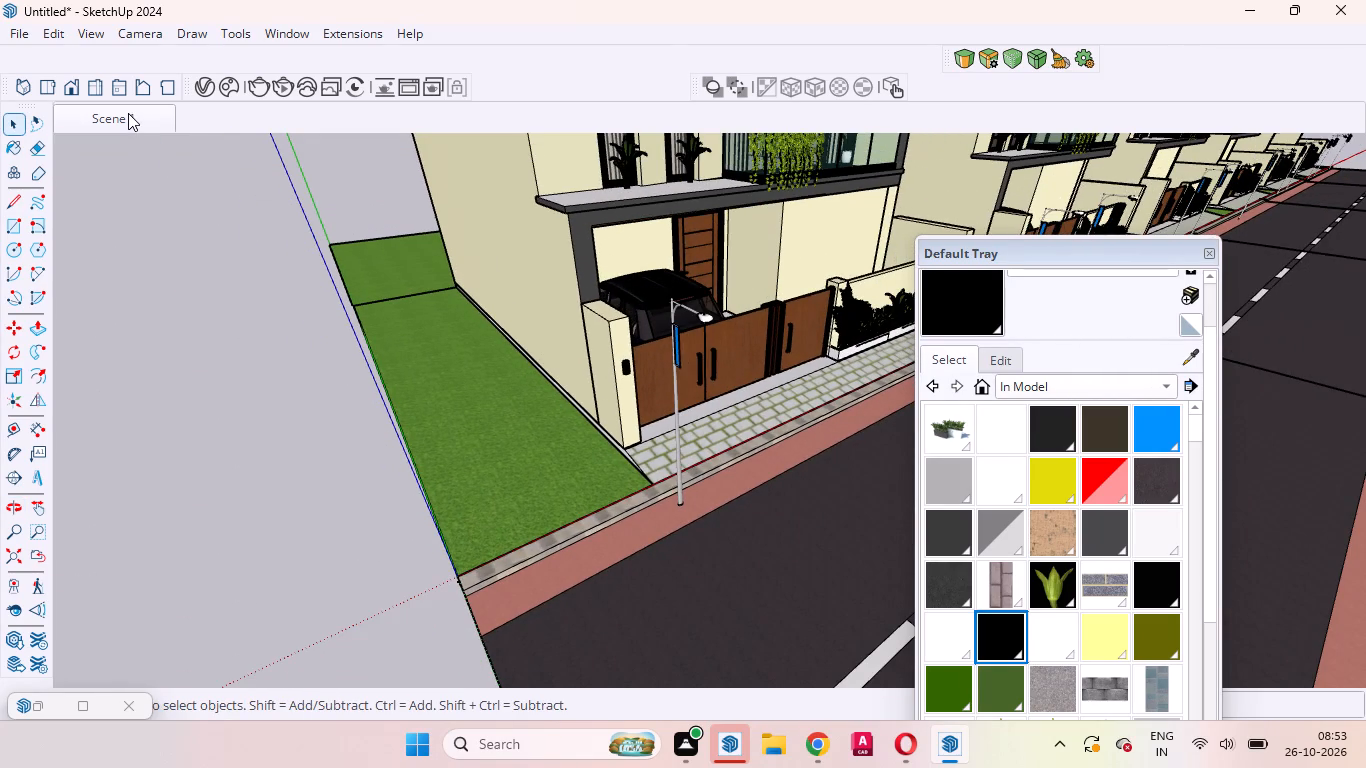
{"action": "left_click", "coordinate": [128, 113]}
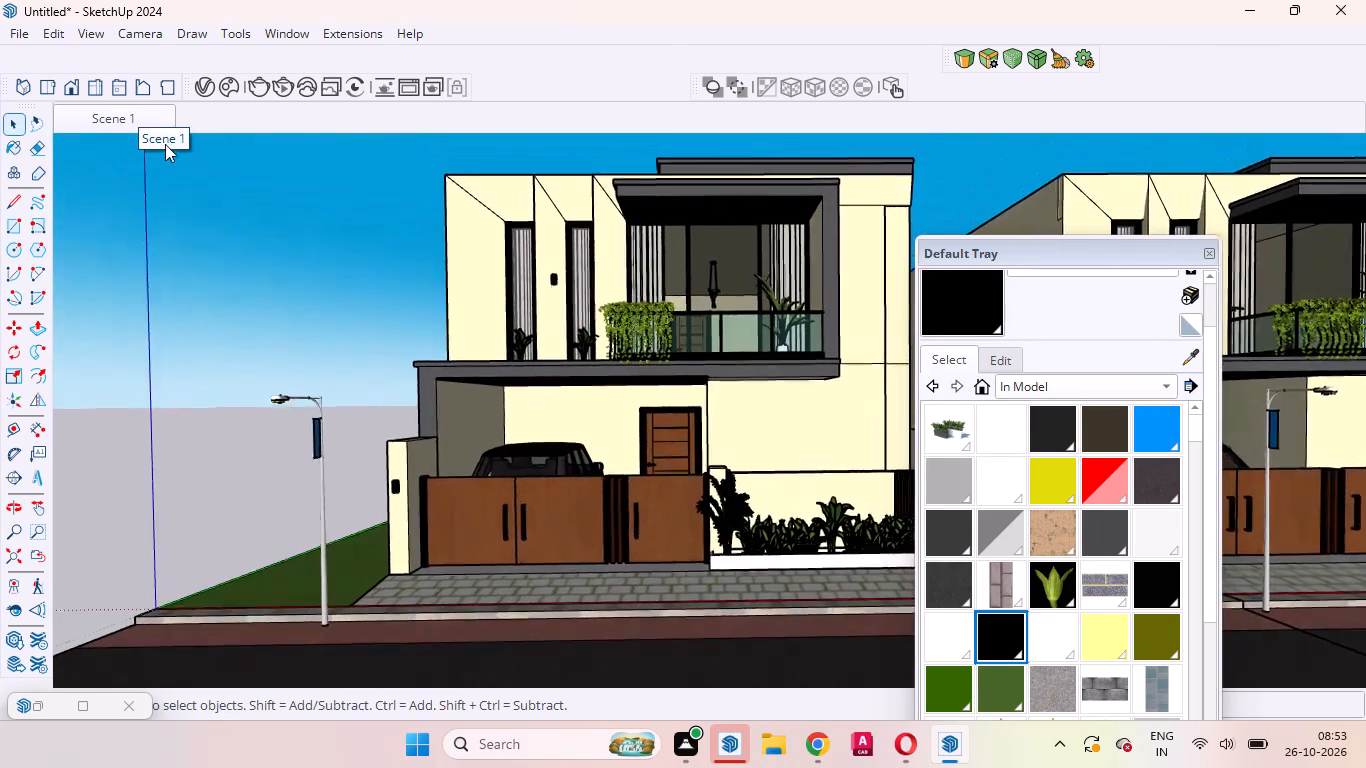
Examine the lowered facade wall light up close and the grass gap between the first two houses, ending at the Scene 1 view.
{"action": "scroll", "coordinate": [579, 274], "scroll_direction": "up", "scroll_amount": 13}
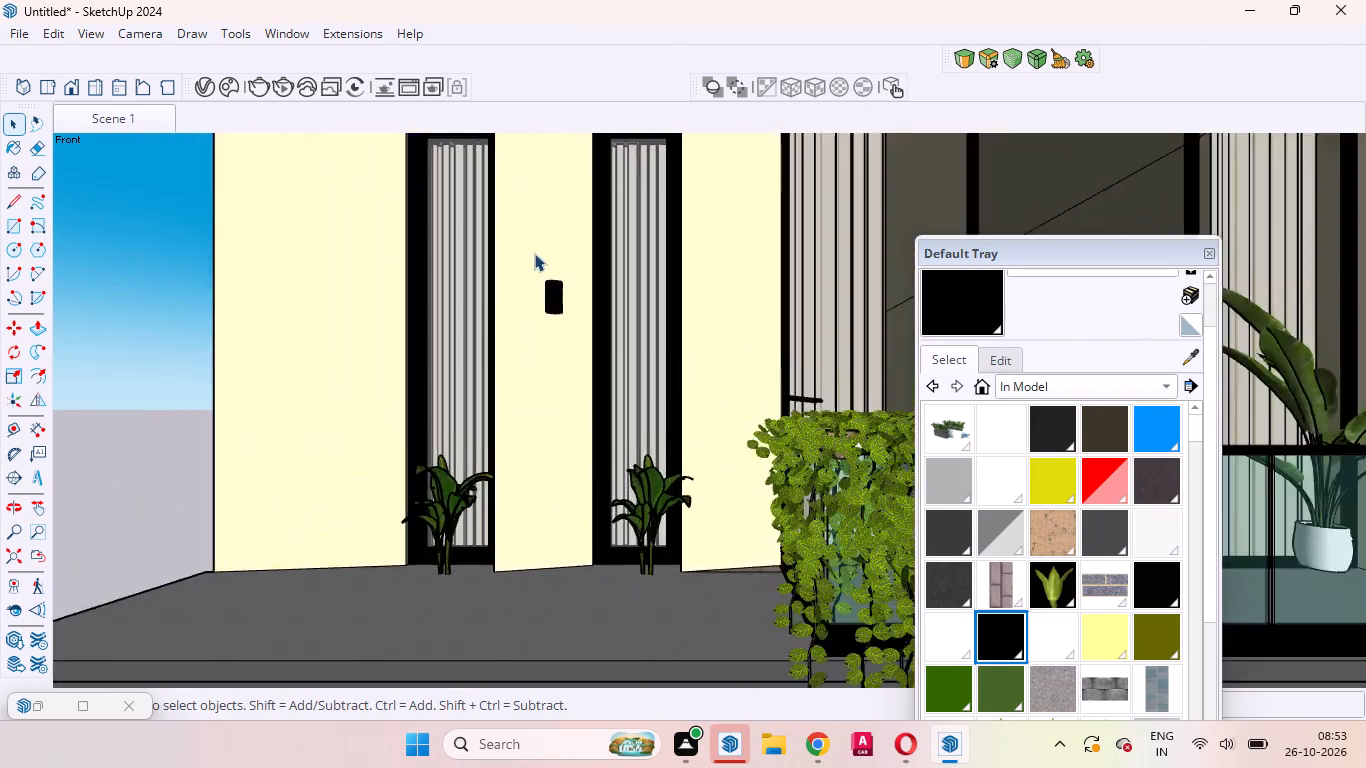
{"action": "scroll", "coordinate": [534, 253], "scroll_direction": "up", "scroll_amount": 8}
{"action": "middle_click_drag", "start_coordinate": [579, 307], "coordinate": [847, 570]}
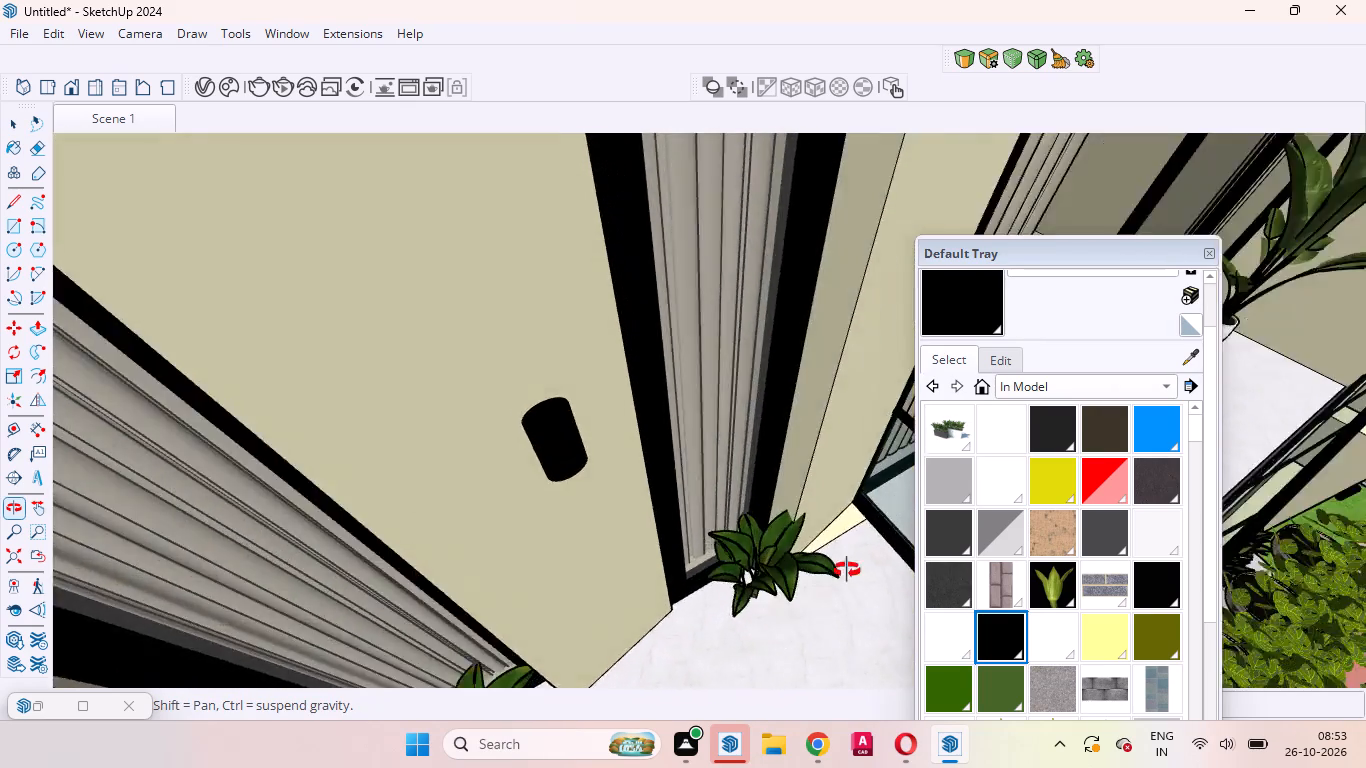
{"action": "middle_click_drag", "start_coordinate": [847, 570], "coordinate": [552, 448]}
{"action": "scroll", "coordinate": [544, 448], "scroll_direction": "up", "scroll_amount": 1}
{"action": "scroll", "coordinate": [578, 389], "scroll_direction": "down", "scroll_amount": 9}
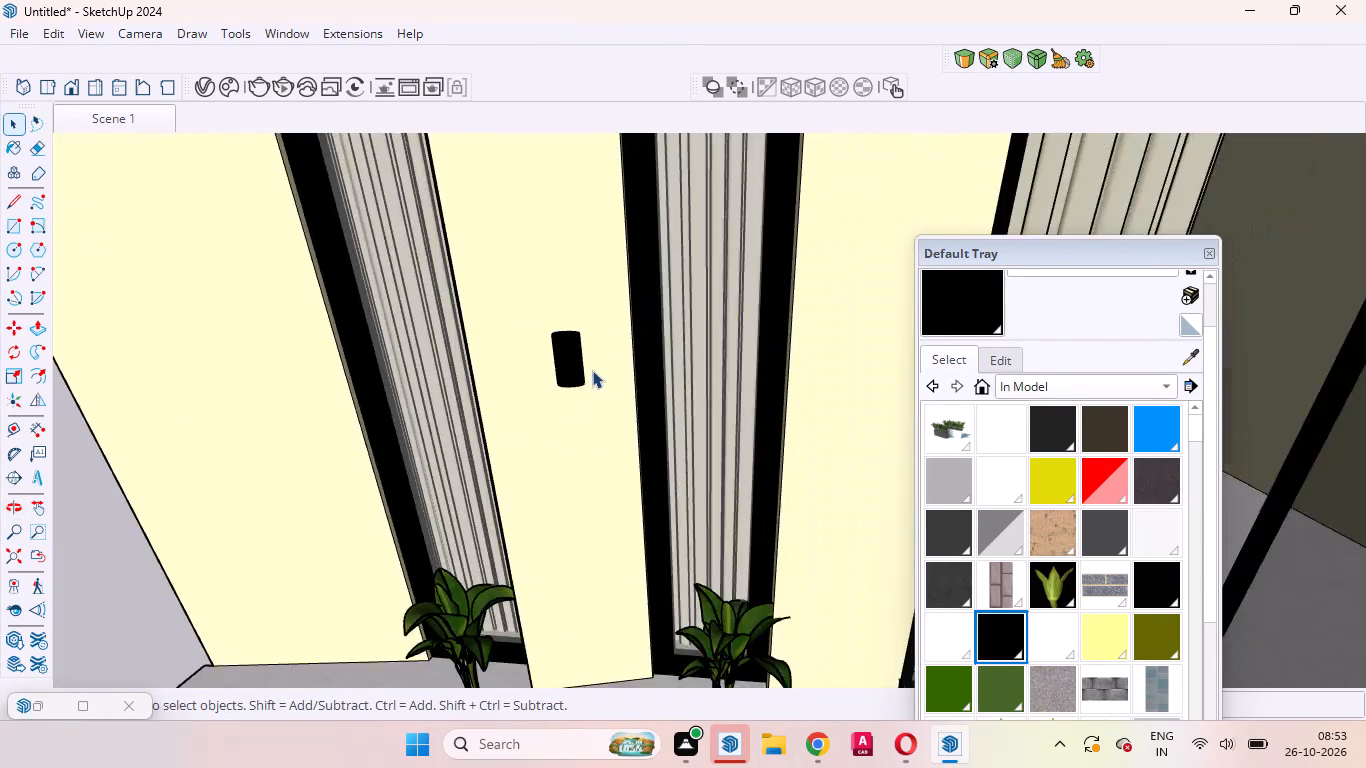
{"action": "scroll", "coordinate": [592, 370], "scroll_direction": "down", "scroll_amount": 20}
{"action": "scroll", "coordinate": [592, 370], "scroll_direction": "down", "scroll_amount": 4}
{"action": "left_click", "coordinate": [384, 408]}
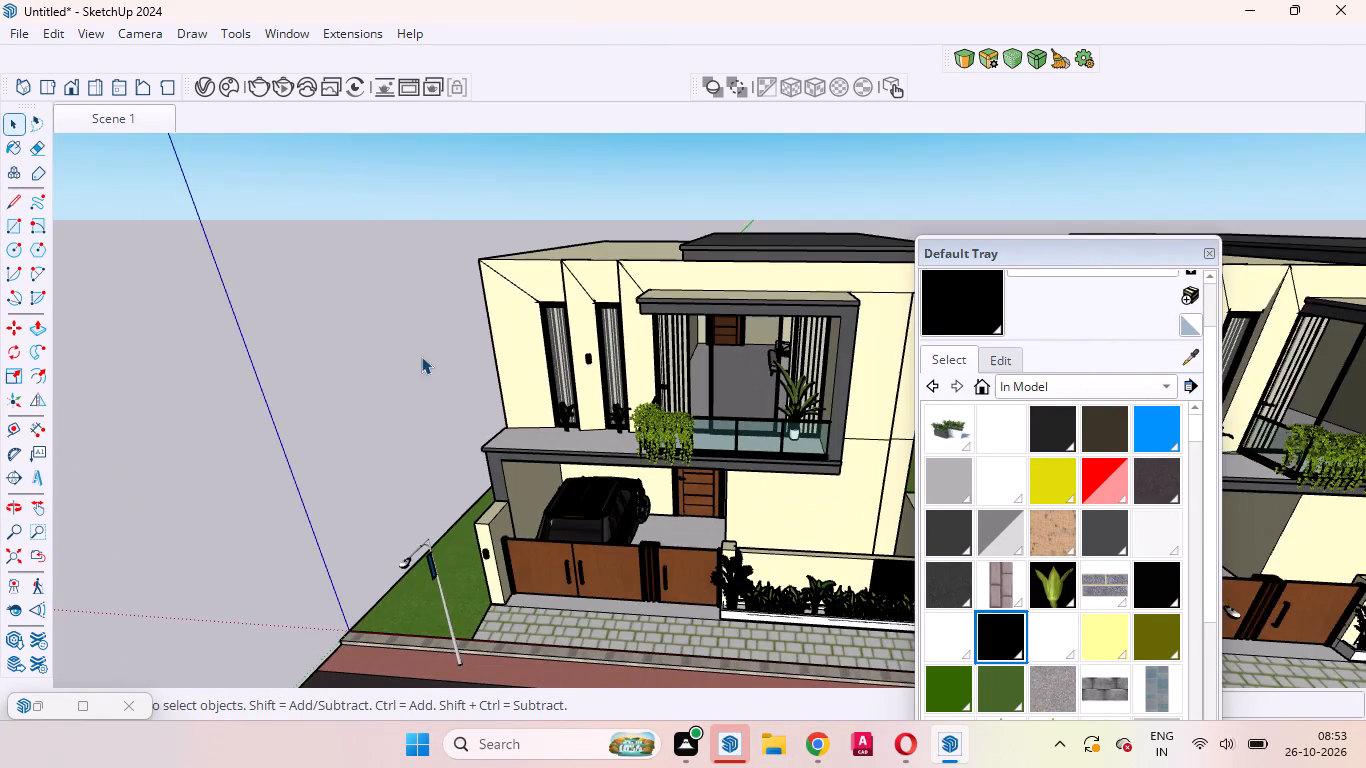
{"action": "scroll", "coordinate": [466, 307], "scroll_direction": "down", "scroll_amount": 10}
{"action": "scroll", "coordinate": [711, 347], "scroll_direction": "up", "scroll_amount": 9}
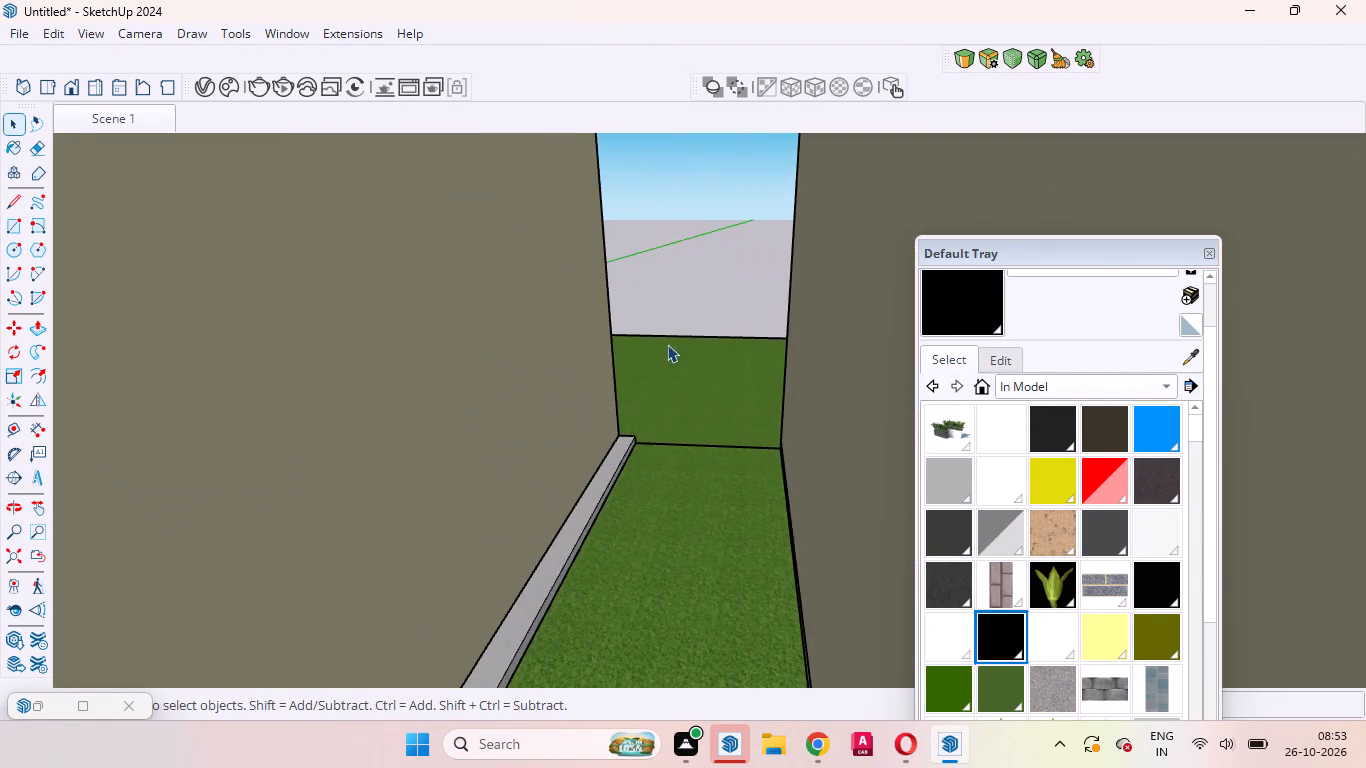
{"action": "scroll", "coordinate": [673, 344], "scroll_direction": "down", "scroll_amount": 10}
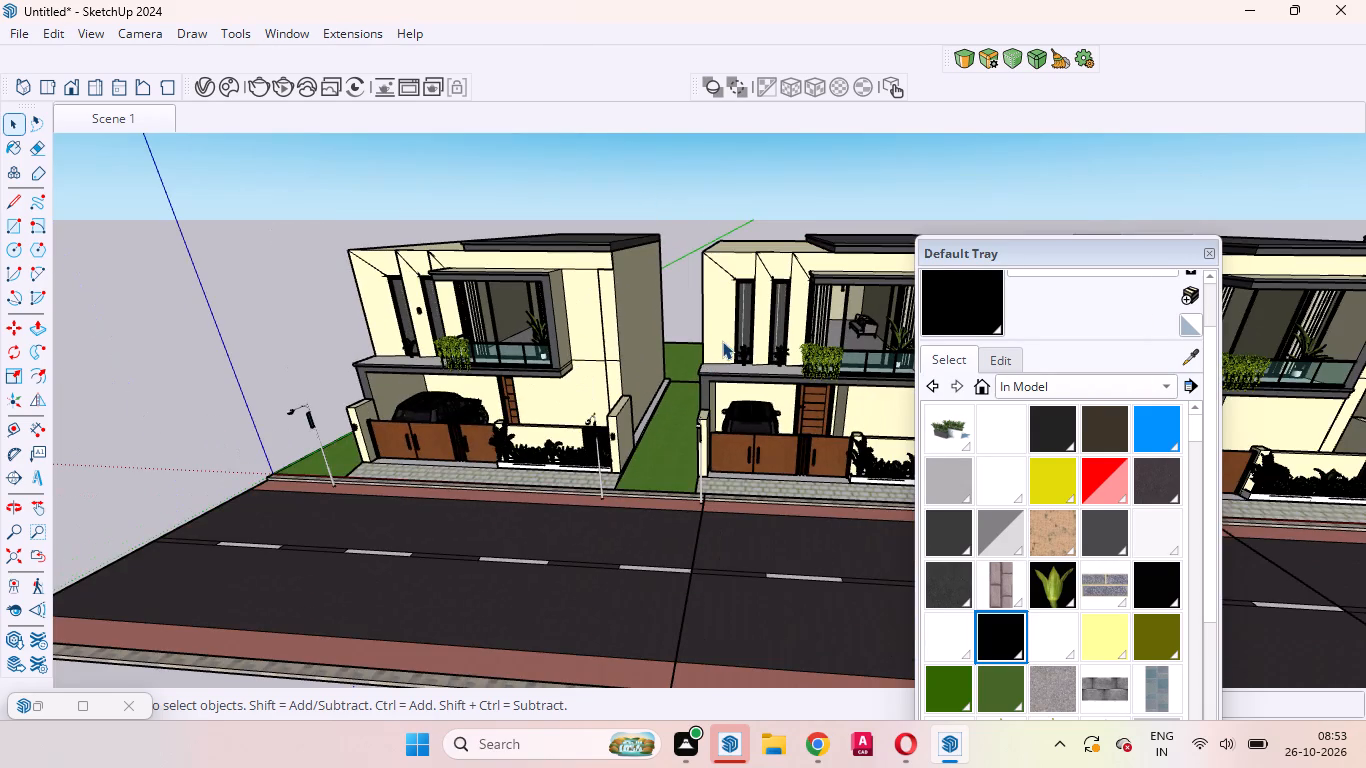
{"action": "left_click", "coordinate": [136, 115]}
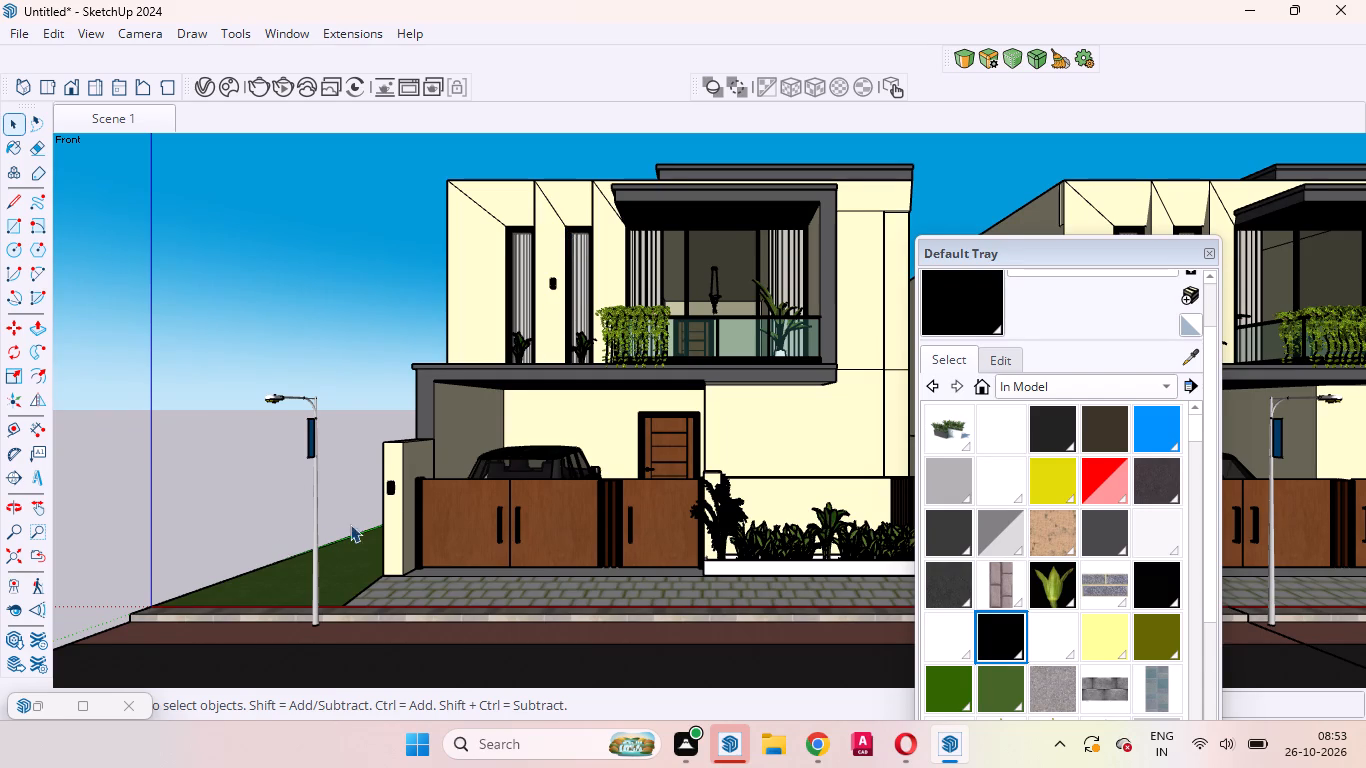
Examine the wall light on the boundary pillar beside the car gate from the front and above, ending at the Scene 1 view.
{"action": "scroll", "coordinate": [401, 510], "scroll_direction": "up", "scroll_amount": 4}
{"action": "scroll", "coordinate": [401, 507], "scroll_direction": "down", "scroll_amount": 2}
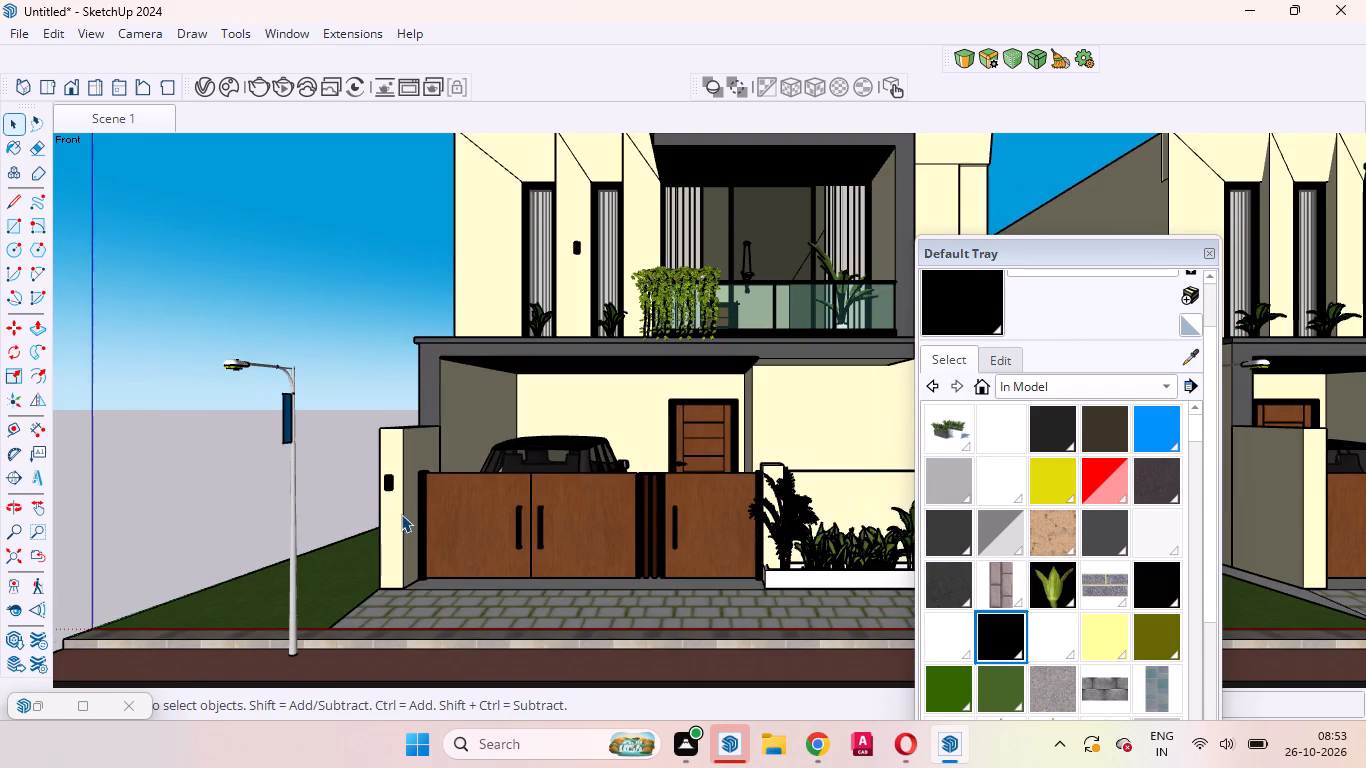
{"action": "middle_click_drag", "start_coordinate": [417, 536], "coordinate": [521, 517]}
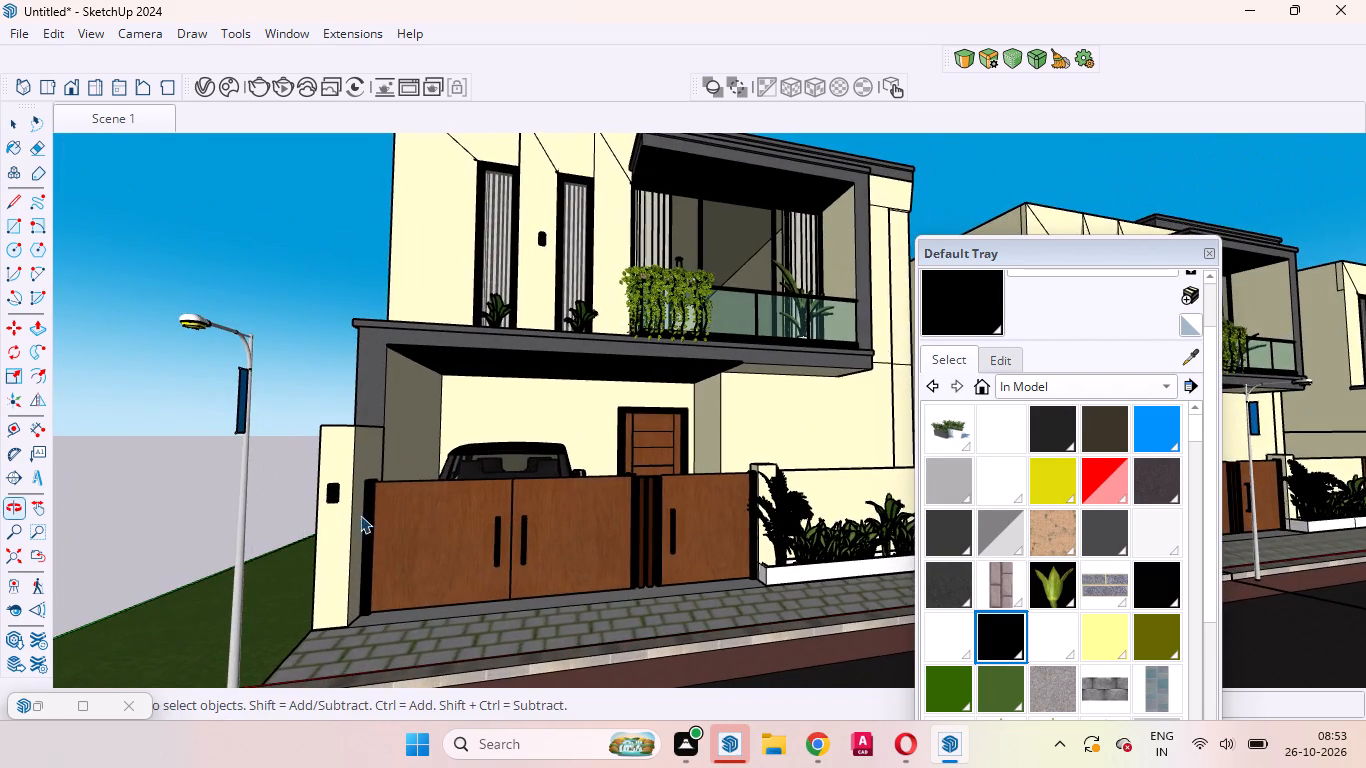
{"action": "scroll", "coordinate": [341, 515], "scroll_direction": "up", "scroll_amount": 17}
{"action": "middle_click_drag", "start_coordinate": [334, 493], "coordinate": [426, 755]}
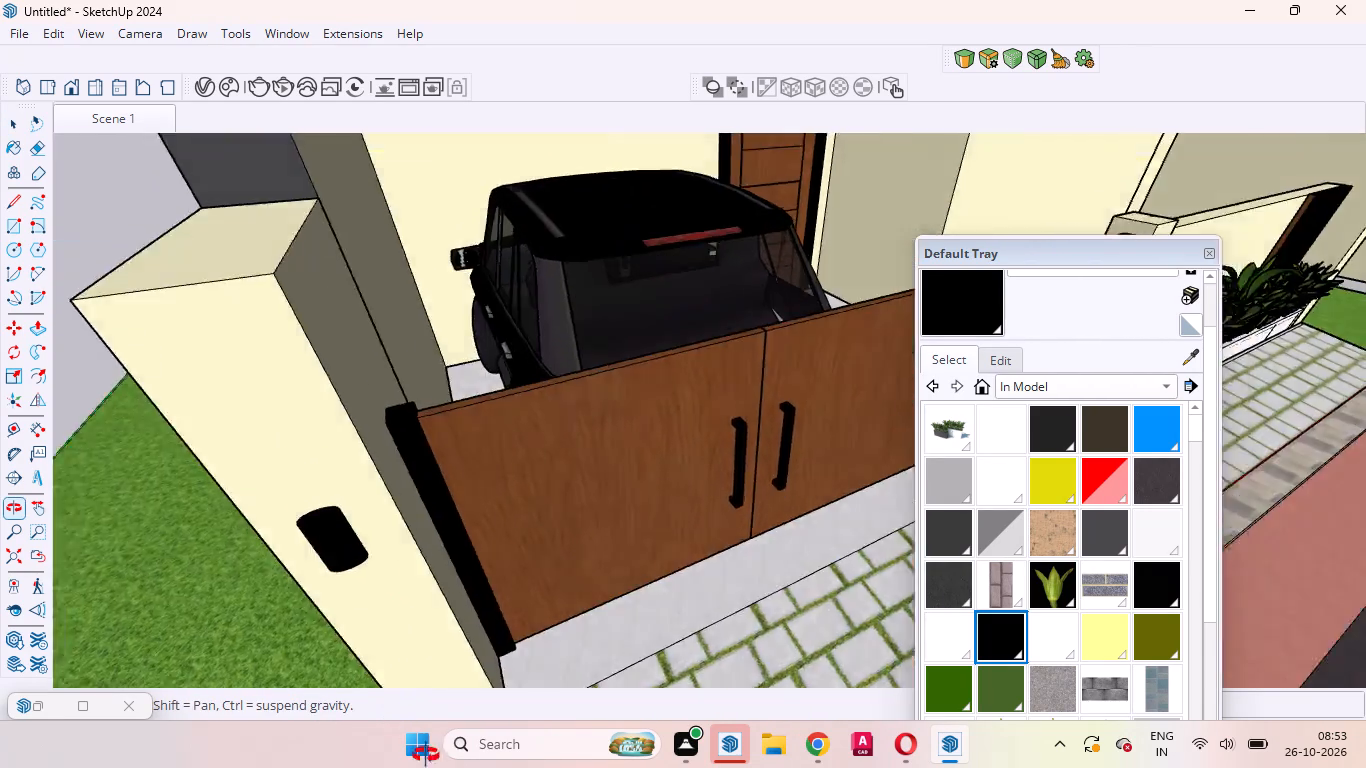
{"action": "middle_click_drag", "start_coordinate": [426, 755], "coordinate": [296, 611]}
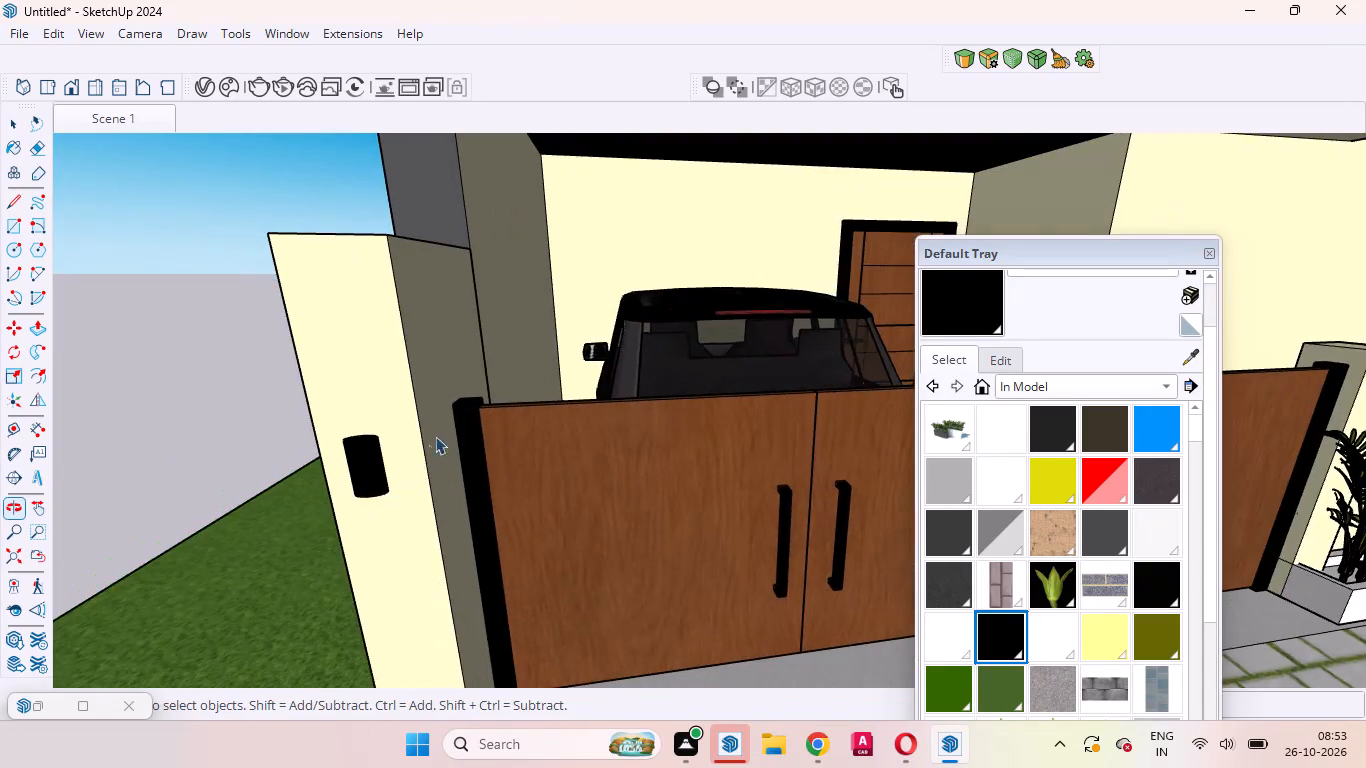
{"action": "scroll", "coordinate": [448, 407], "scroll_direction": "down", "scroll_amount": 20}
{"action": "scroll", "coordinate": [448, 407], "scroll_direction": "down", "scroll_amount": 1}
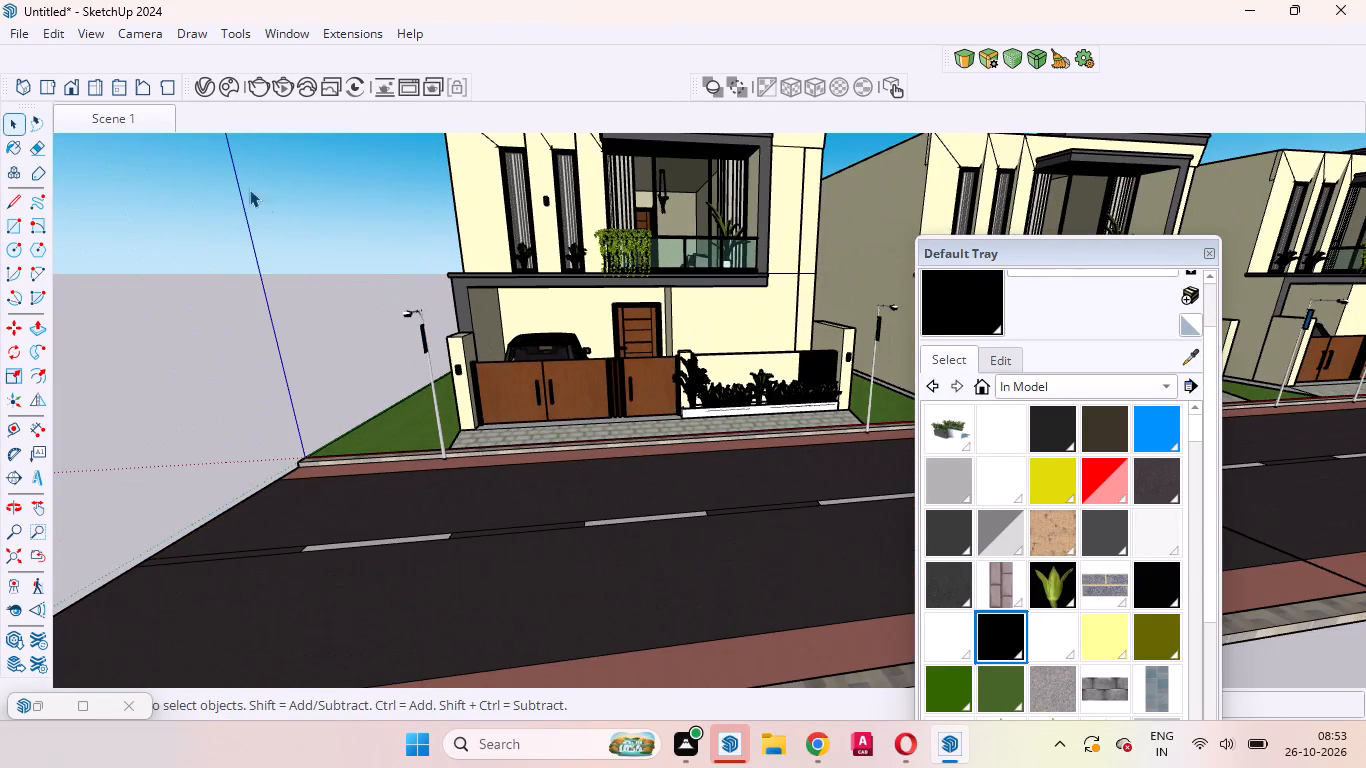
{"action": "left_click", "coordinate": [161, 112]}
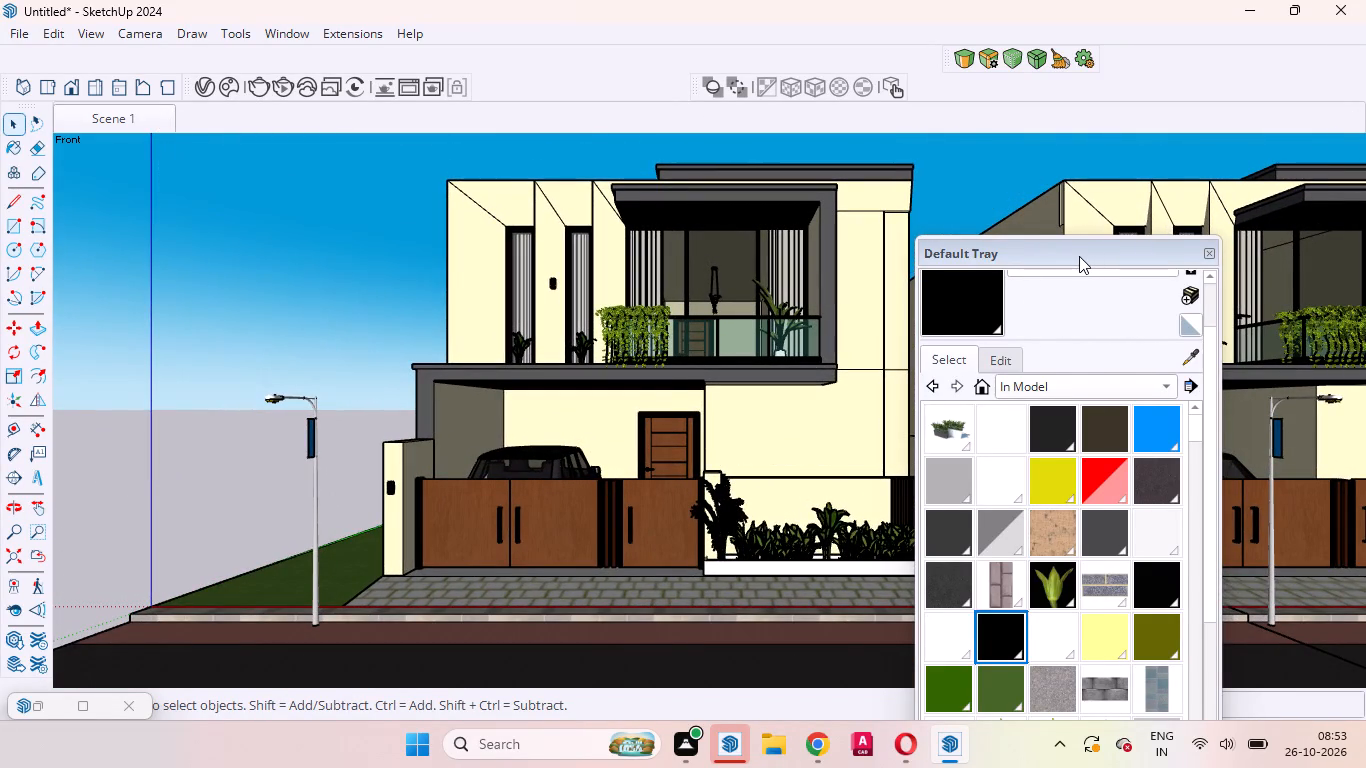
Move the Default Tray aside to uncover the first house's planter-side boundary pillar.
{"action": "left_click_drag", "start_coordinate": [1078, 256], "coordinate": [1225, 298]}
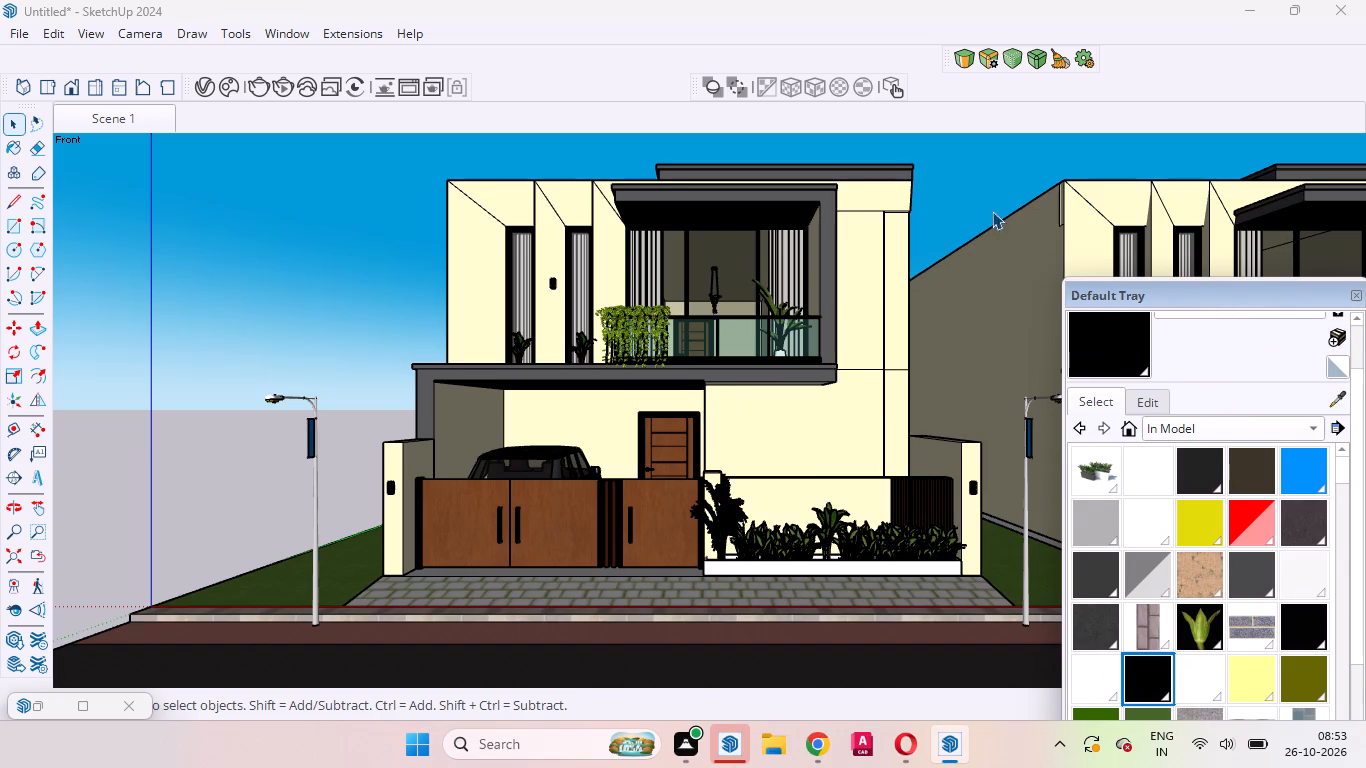
Examine the plain facade section beside the first house's balcony, ending at the Scene 1 view.
{"action": "scroll", "coordinate": [935, 268], "scroll_direction": "up", "scroll_amount": 10}
{"action": "scroll", "coordinate": [929, 389], "scroll_direction": "down", "scroll_amount": 3}
{"action": "scroll", "coordinate": [804, 487], "scroll_direction": "up", "scroll_amount": 2}
{"action": "middle_click_drag", "start_coordinate": [777, 509], "coordinate": [797, 461]}
{"action": "scroll", "coordinate": [847, 456], "scroll_direction": "down", "scroll_amount": 3}
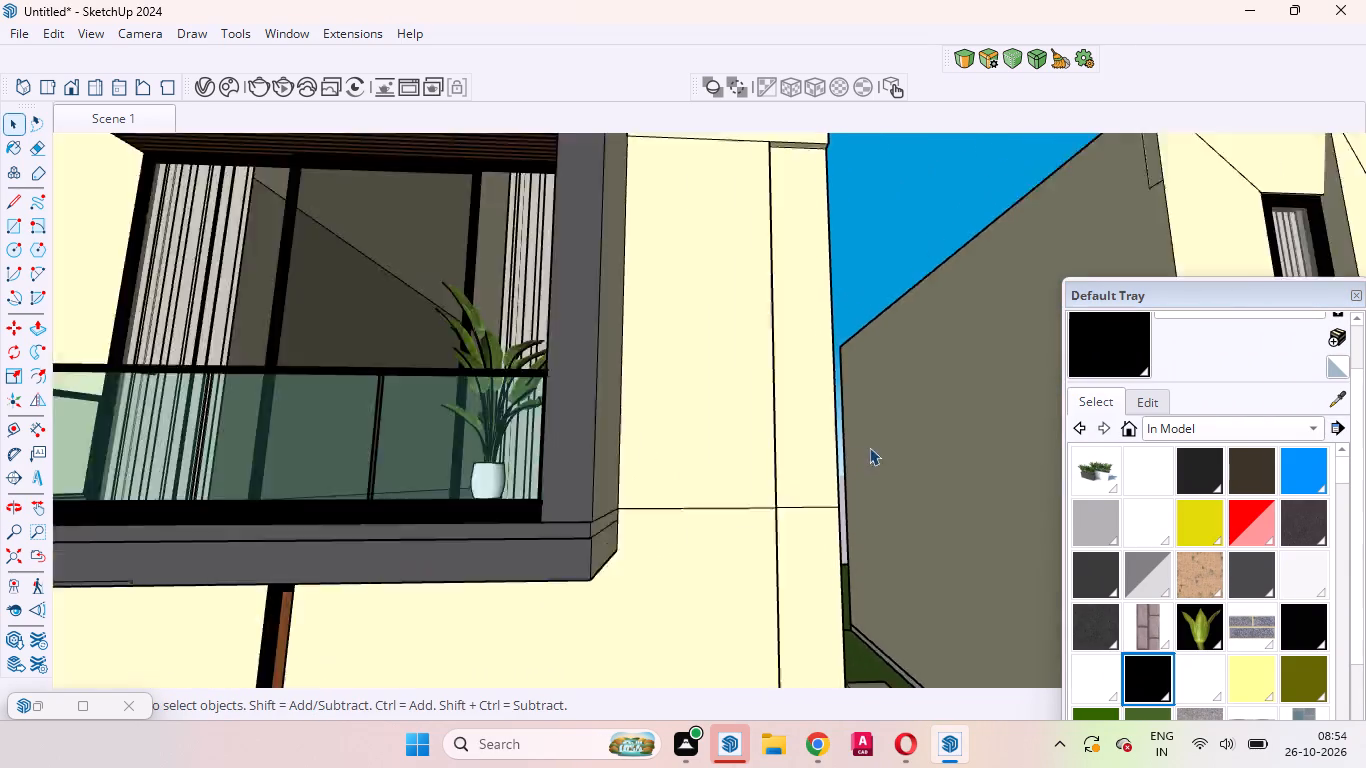
{"action": "scroll", "coordinate": [869, 447], "scroll_direction": "down", "scroll_amount": 12}
{"action": "left_click", "coordinate": [823, 337]}
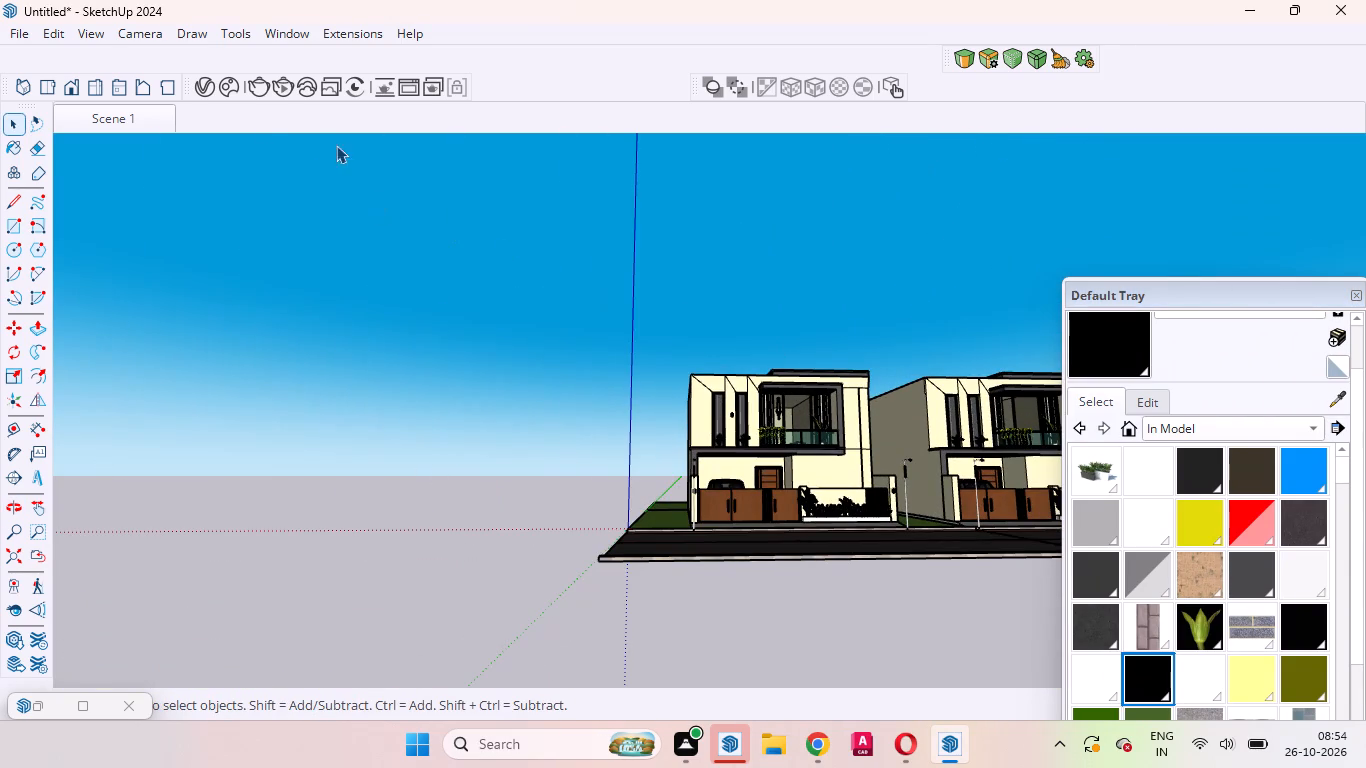
{"action": "left_click", "coordinate": [126, 124]}
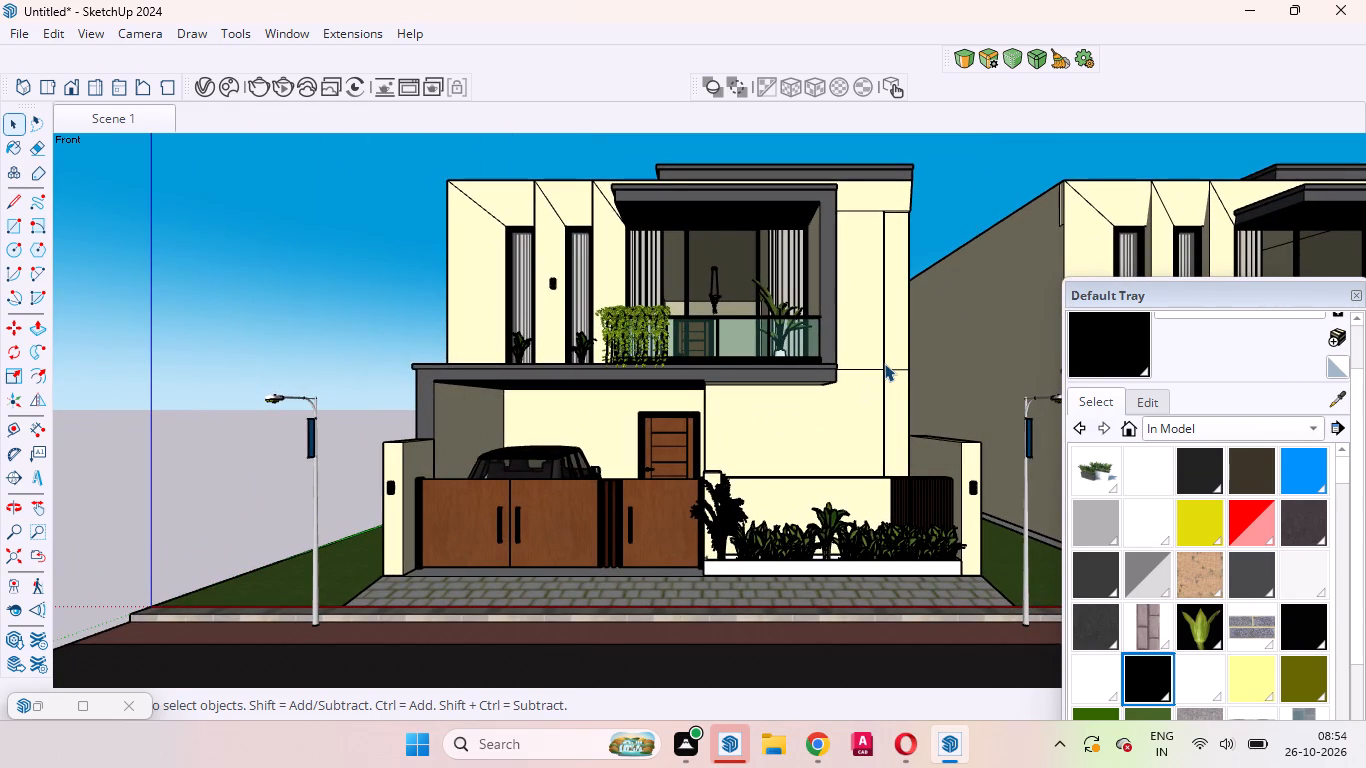
Copy the black wall light from the first house's planter-side boundary pillar onto the low wall behind the planter.
{"action": "scroll", "coordinate": [891, 360], "scroll_direction": "down", "scroll_amount": 5}
{"action": "scroll", "coordinate": [963, 463], "scroll_direction": "up", "scroll_amount": 9}
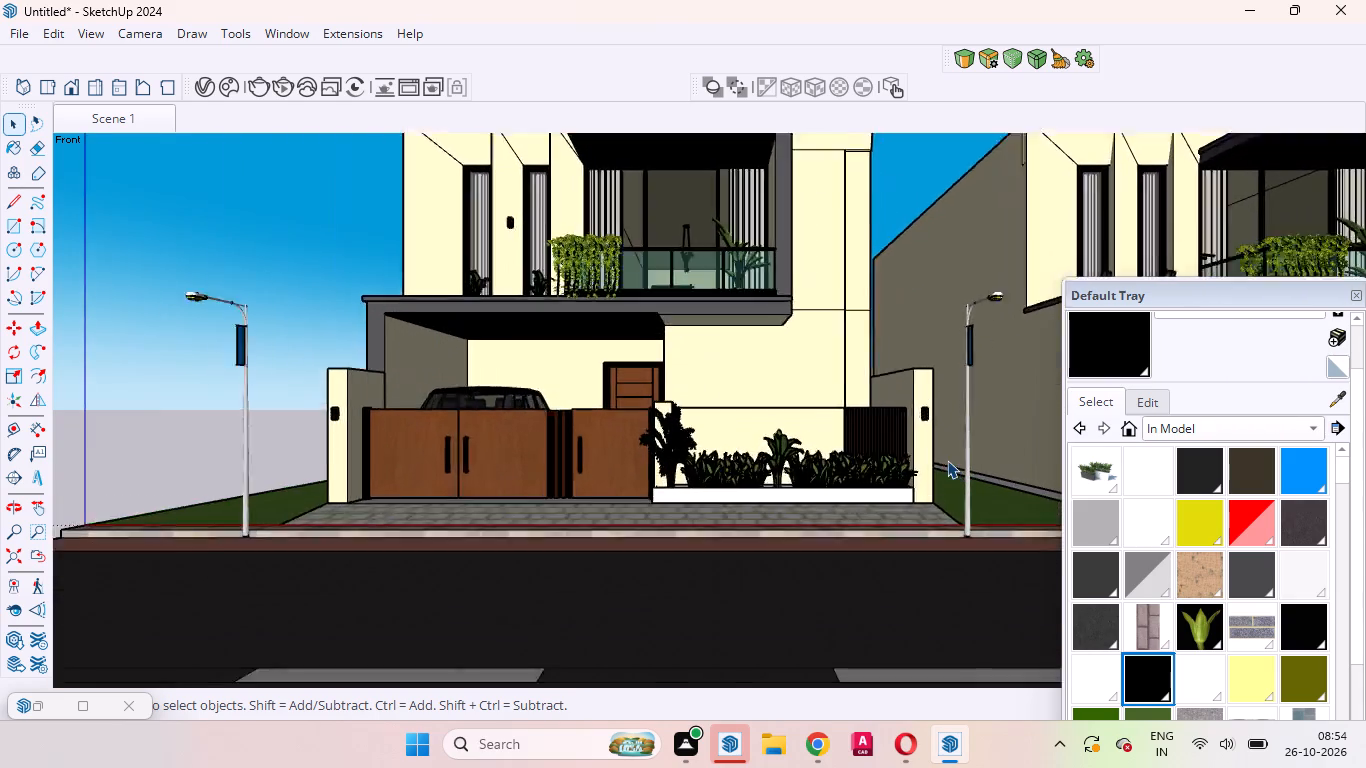
{"action": "scroll", "coordinate": [947, 460], "scroll_direction": "up", "scroll_amount": 6}
{"action": "scroll", "coordinate": [918, 418], "scroll_direction": "down", "scroll_amount": 4}
{"action": "scroll", "coordinate": [898, 412], "scroll_direction": "up", "scroll_amount": 2}
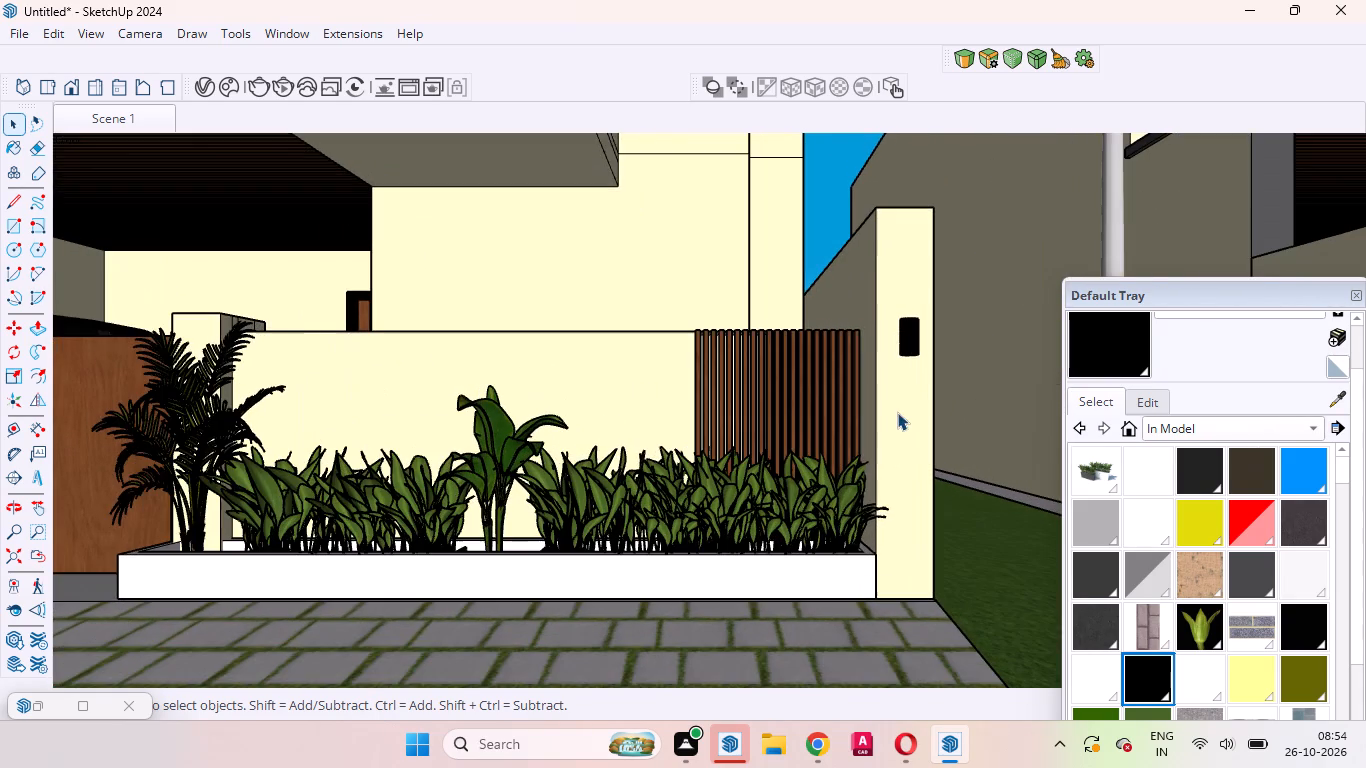
{"action": "scroll", "coordinate": [977, 370], "scroll_direction": "down", "scroll_amount": 4}
{"action": "scroll", "coordinate": [952, 356], "scroll_direction": "up", "scroll_amount": 4}
{"action": "left_click", "coordinate": [944, 356]}
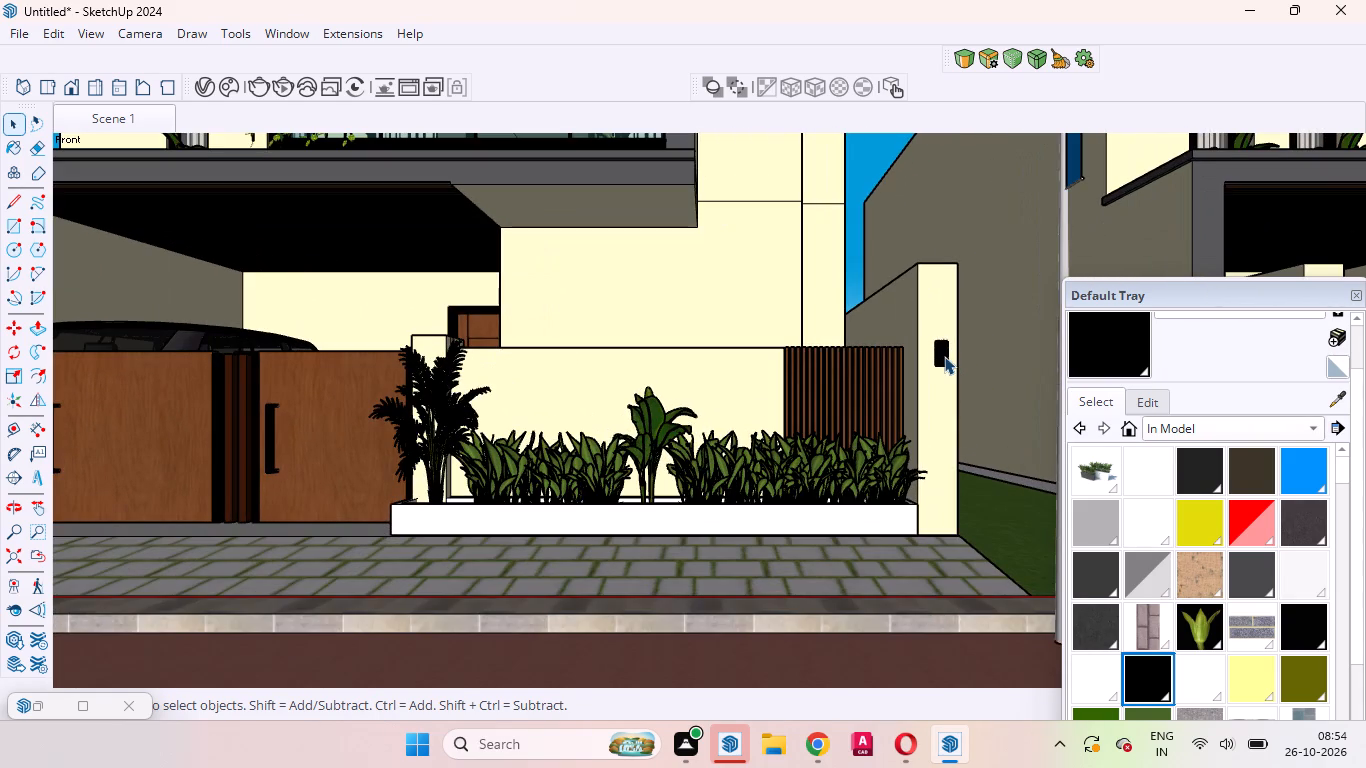
{"action": "key", "text": "m"}
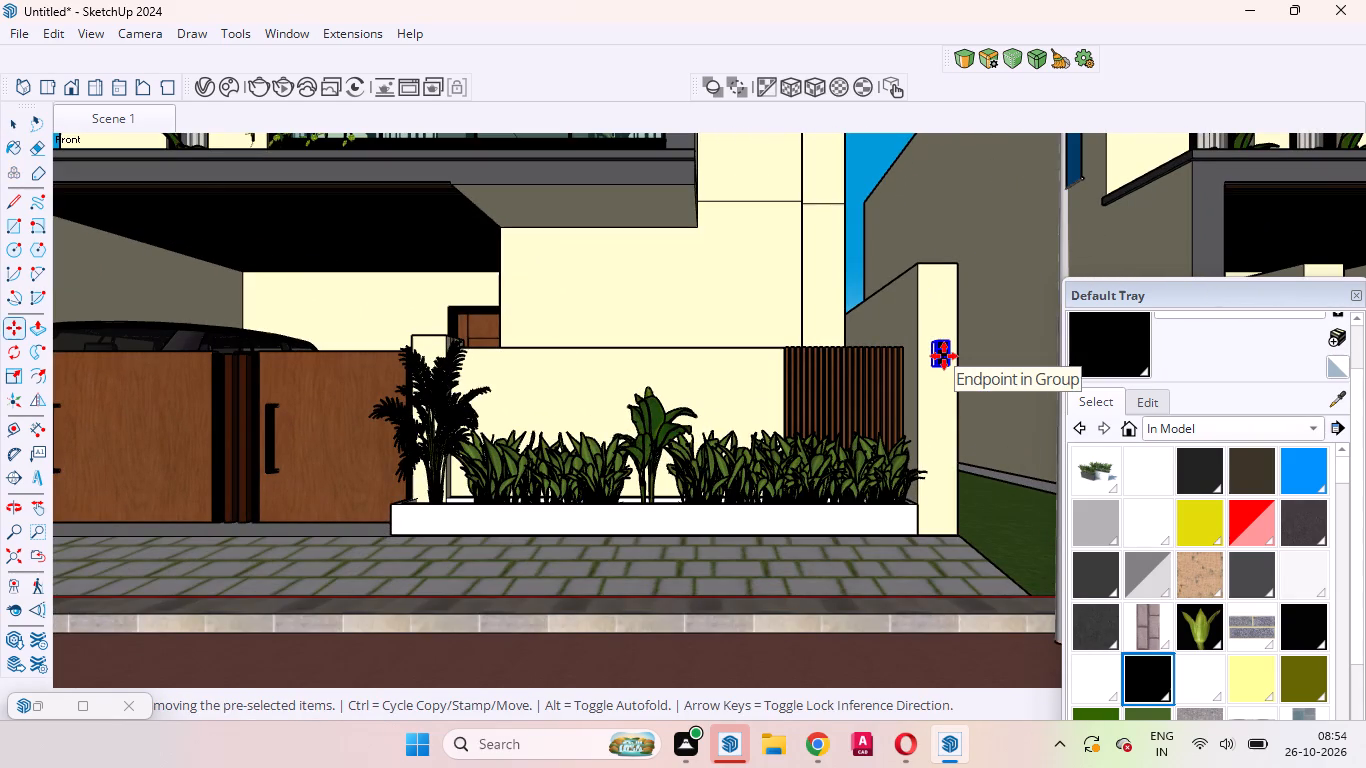
{"action": "scroll", "coordinate": [992, 565], "scroll_direction": "up", "scroll_amount": 3}
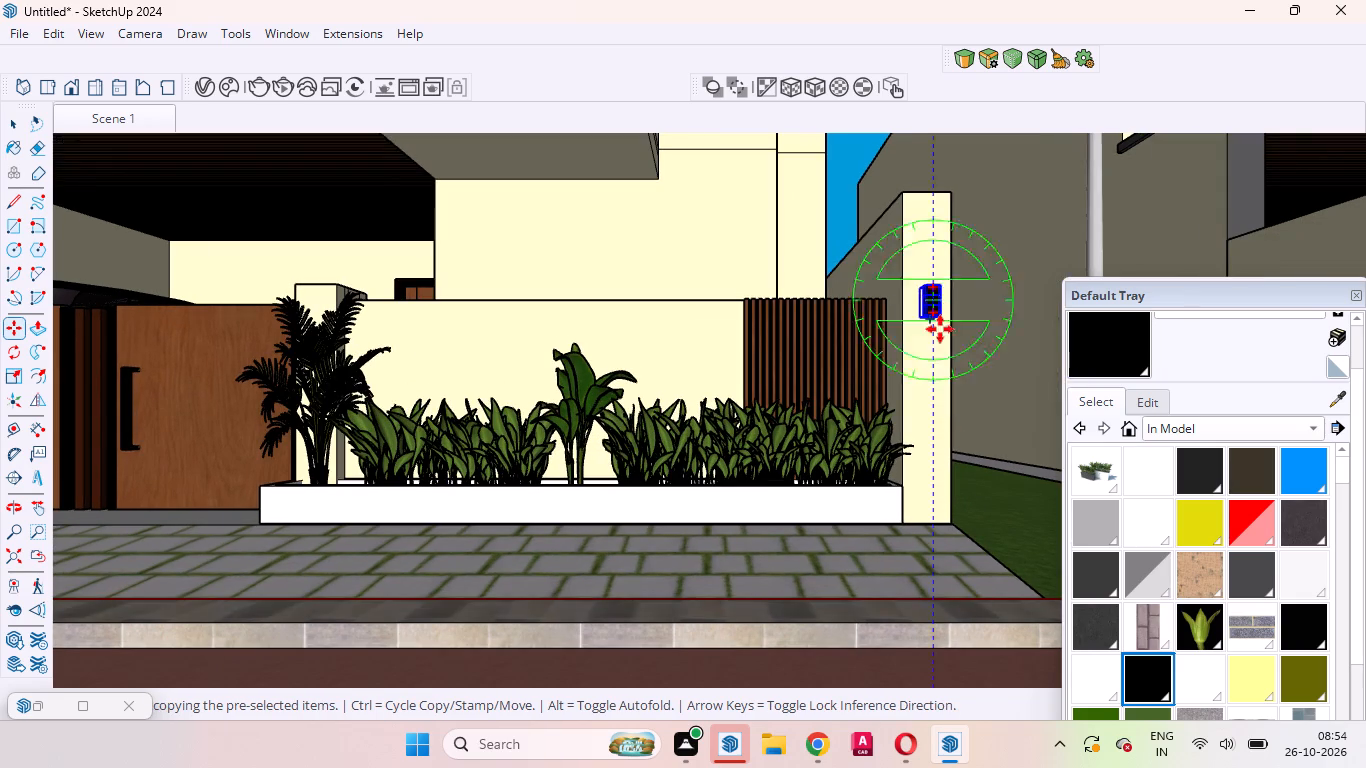
{"action": "left_click", "coordinate": [934, 358]}
{"action": "scroll", "coordinate": [669, 388], "scroll_direction": "down", "scroll_amount": 6}
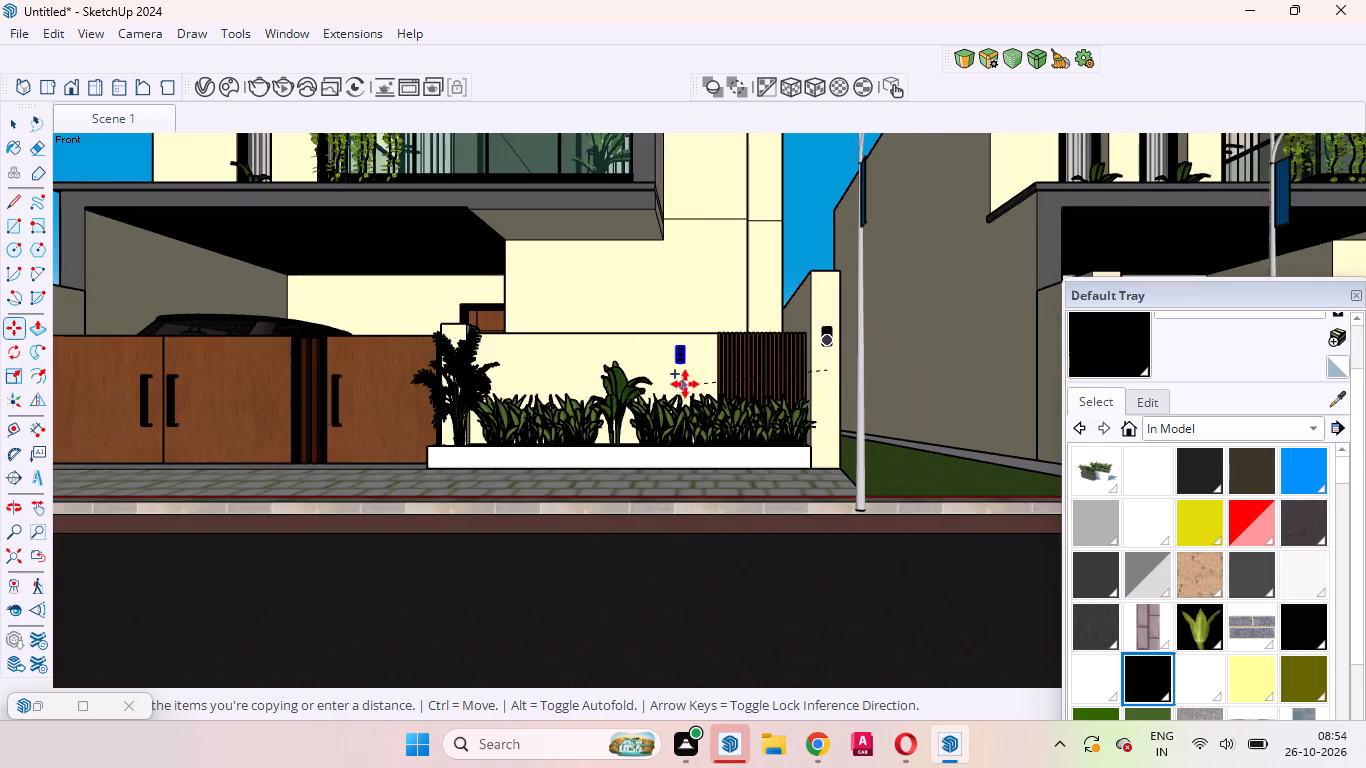
{"action": "middle_click_drag", "start_coordinate": [661, 377], "coordinate": [830, 647]}
{"action": "scroll", "coordinate": [639, 483], "scroll_direction": "up", "scroll_amount": 6}
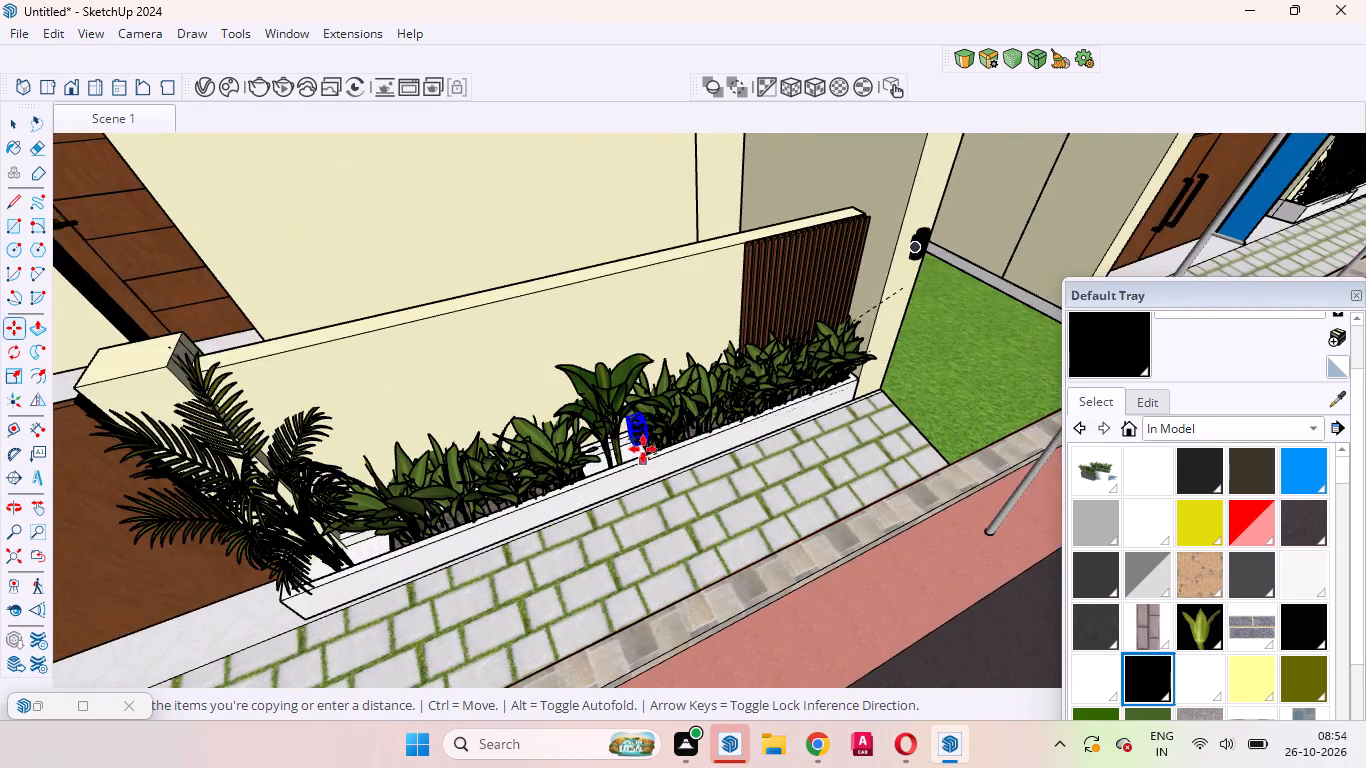
{"action": "scroll", "coordinate": [644, 447], "scroll_direction": "up", "scroll_amount": 5}
{"action": "scroll", "coordinate": [510, 435], "scroll_direction": "up", "scroll_amount": 5}
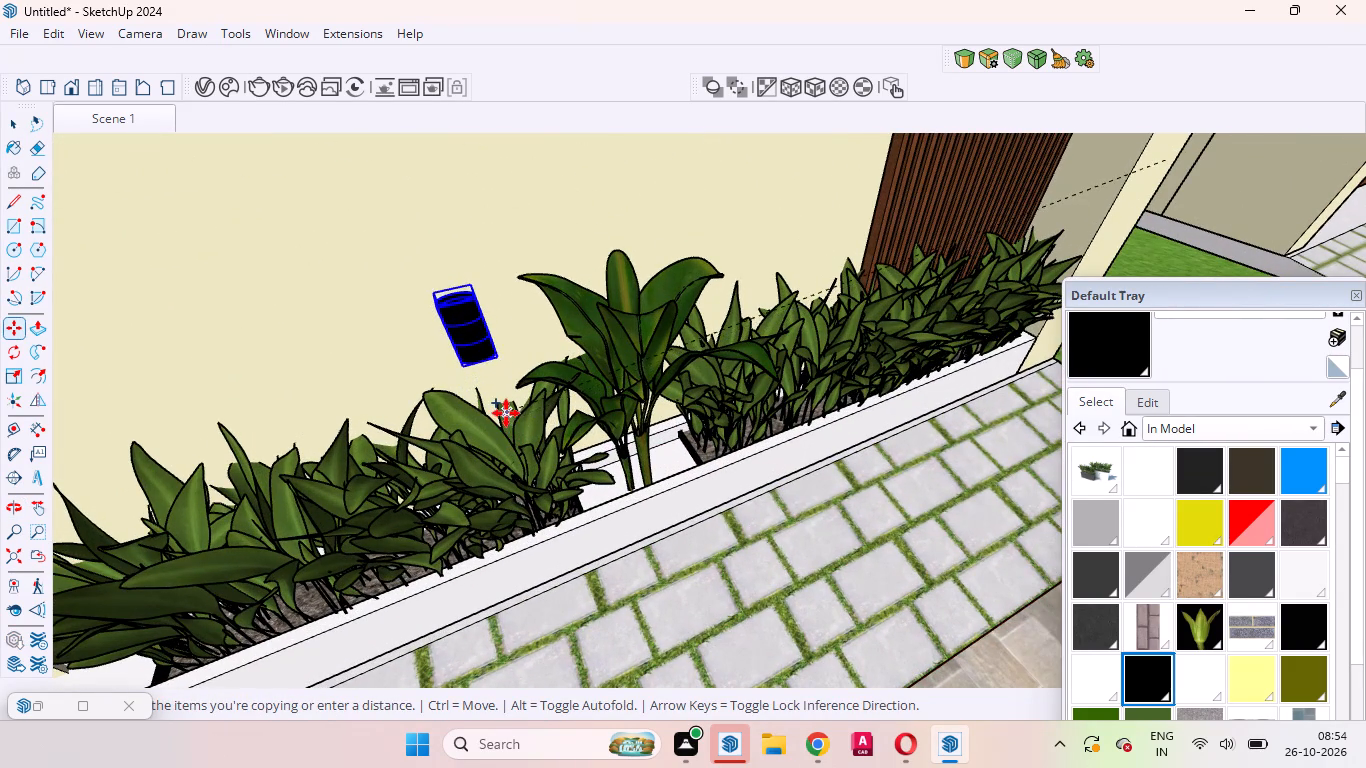
{"action": "left_click", "coordinate": [506, 412]}
Move the copied wall light slightly down the planter wall along the vertical axis.
{"action": "scroll", "coordinate": [559, 426], "scroll_direction": "up", "scroll_amount": 6}
{"action": "middle_click_drag", "start_coordinate": [505, 395], "coordinate": [703, 381]}
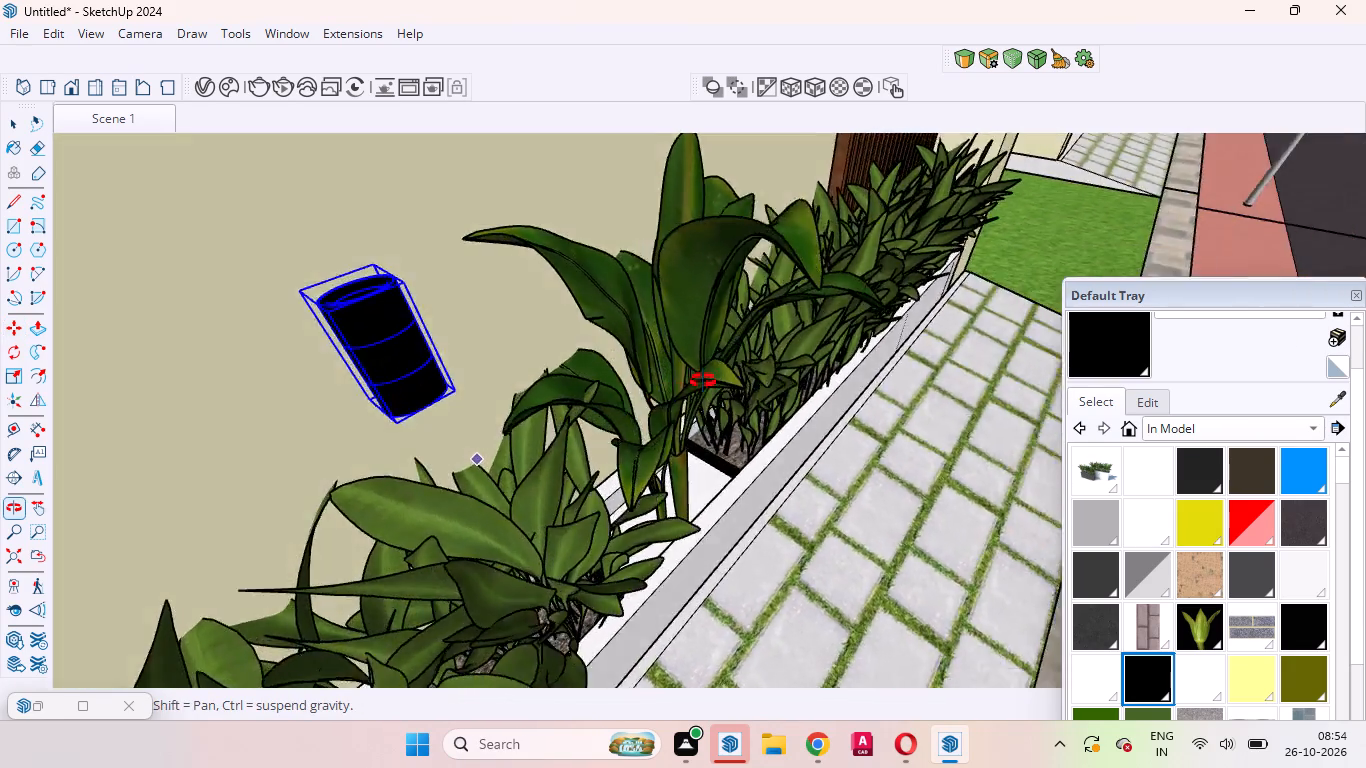
{"action": "middle_click_drag", "start_coordinate": [703, 381], "coordinate": [872, 326]}
{"action": "scroll", "coordinate": [454, 404], "scroll_direction": "down", "scroll_amount": 9}
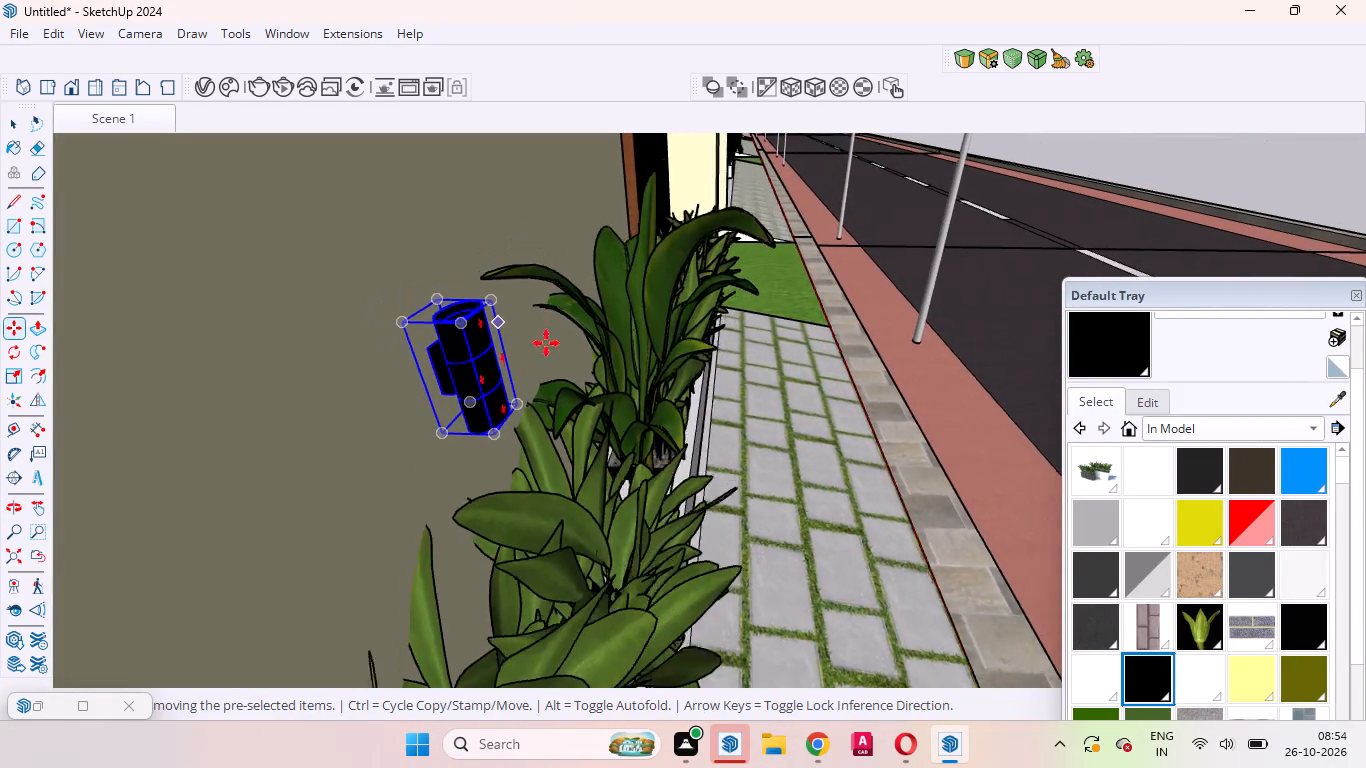
{"action": "scroll", "coordinate": [486, 481], "scroll_direction": "up", "scroll_amount": 4}
{"action": "left_click", "coordinate": [432, 429]}
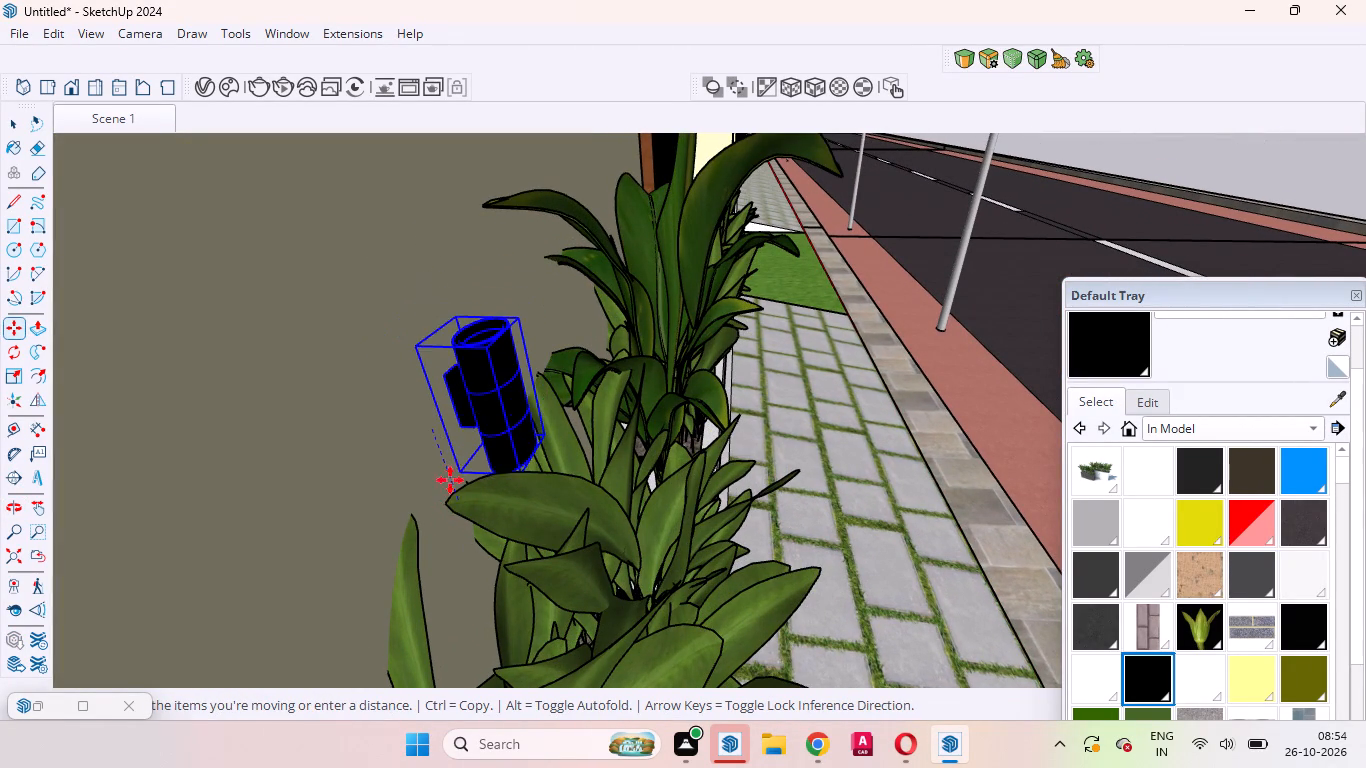
{"action": "scroll", "coordinate": [438, 465], "scroll_direction": "up", "scroll_amount": 11}
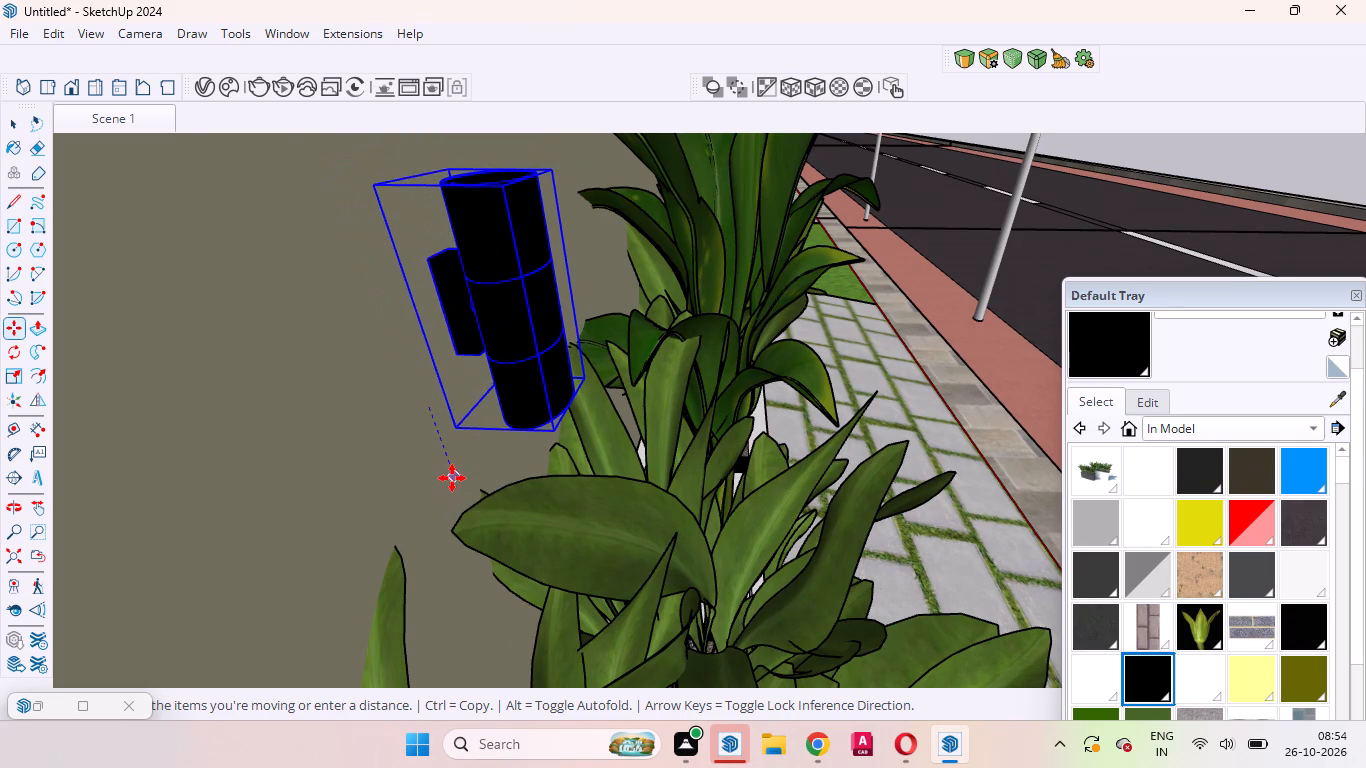
{"action": "left_click", "coordinate": [452, 478]}
Examine the lowered wall light above the planter, first up close and then with the whole front boundary.
{"action": "middle_click_drag", "start_coordinate": [541, 469], "coordinate": [400, 474]}
{"action": "scroll", "coordinate": [448, 424], "scroll_direction": "down", "scroll_amount": 15}
{"action": "middle_click_drag", "start_coordinate": [599, 405], "coordinate": [460, 404]}
{"action": "scroll", "coordinate": [550, 350], "scroll_direction": "down", "scroll_amount": 6}
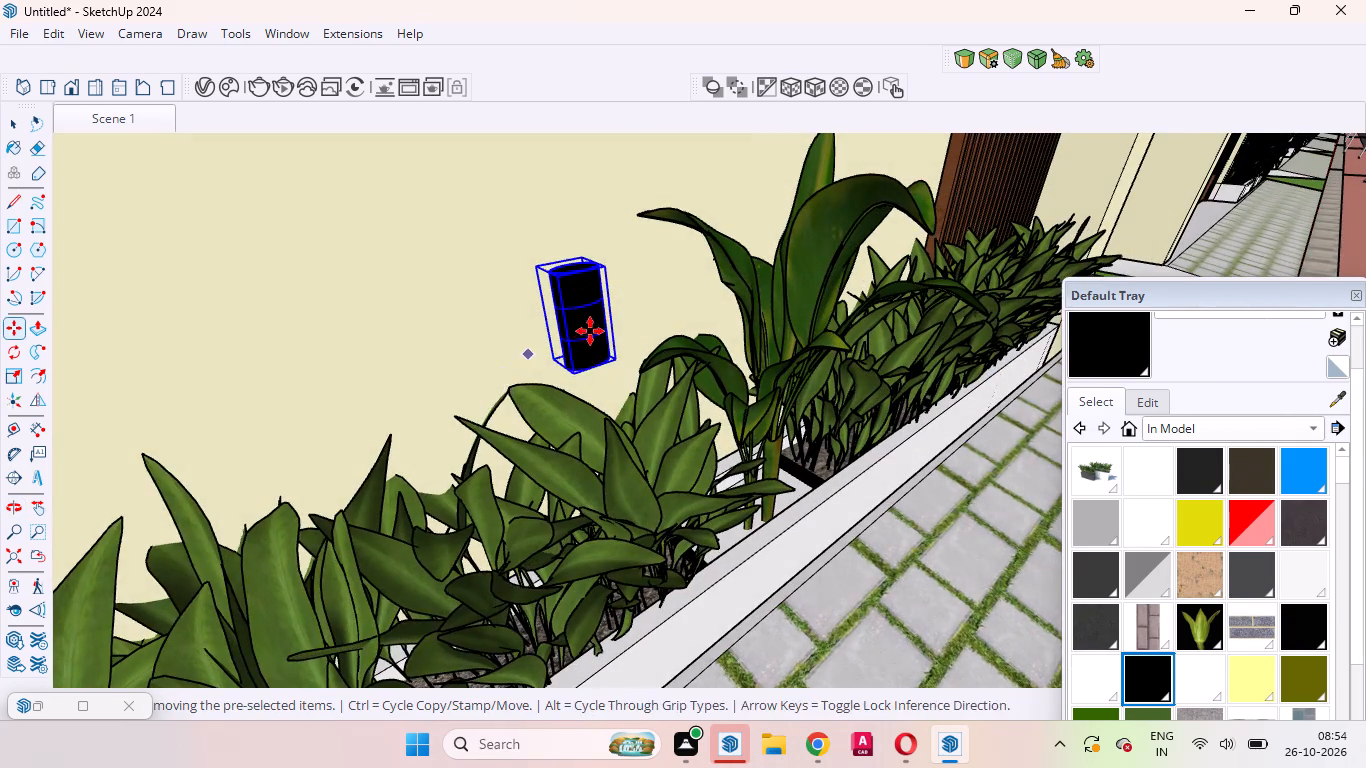
{"action": "scroll", "coordinate": [590, 331], "scroll_direction": "down", "scroll_amount": 10}
{"action": "scroll", "coordinate": [719, 362], "scroll_direction": "down", "scroll_amount": 5}
{"action": "middle_click_drag", "start_coordinate": [780, 405], "coordinate": [700, 433]}
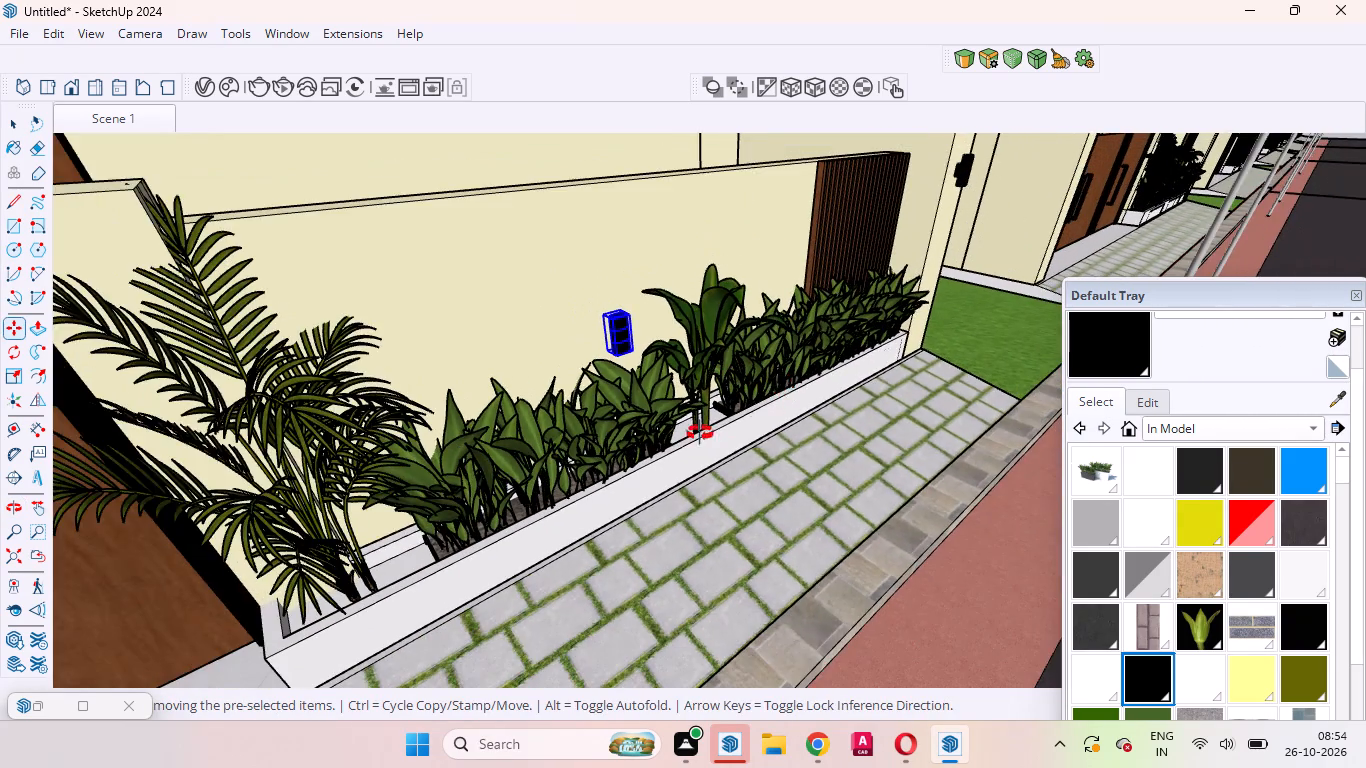
{"action": "middle_click_drag", "start_coordinate": [700, 433], "coordinate": [606, 413]}
{"action": "scroll", "coordinate": [851, 371], "scroll_direction": "down", "scroll_amount": 15}
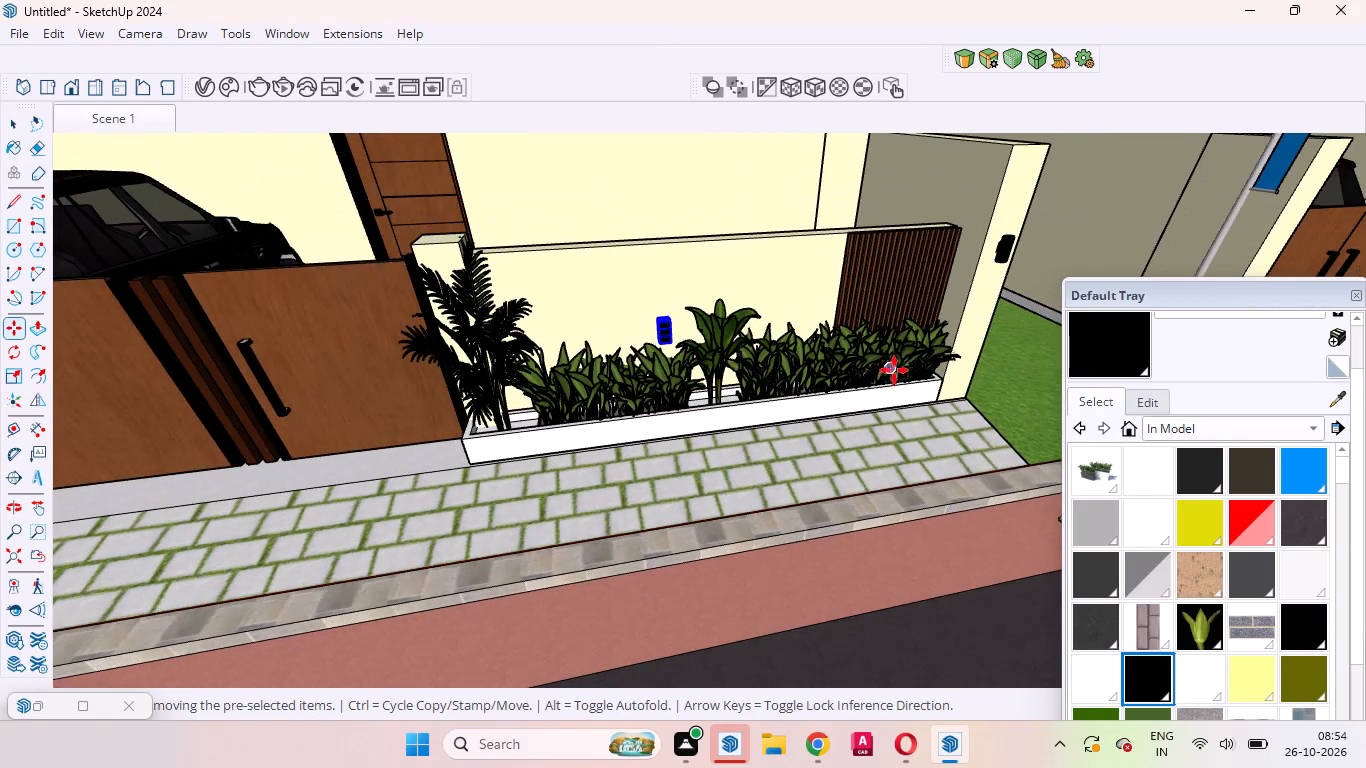
{"action": "scroll", "coordinate": [890, 414], "scroll_direction": "down", "scroll_amount": 7}
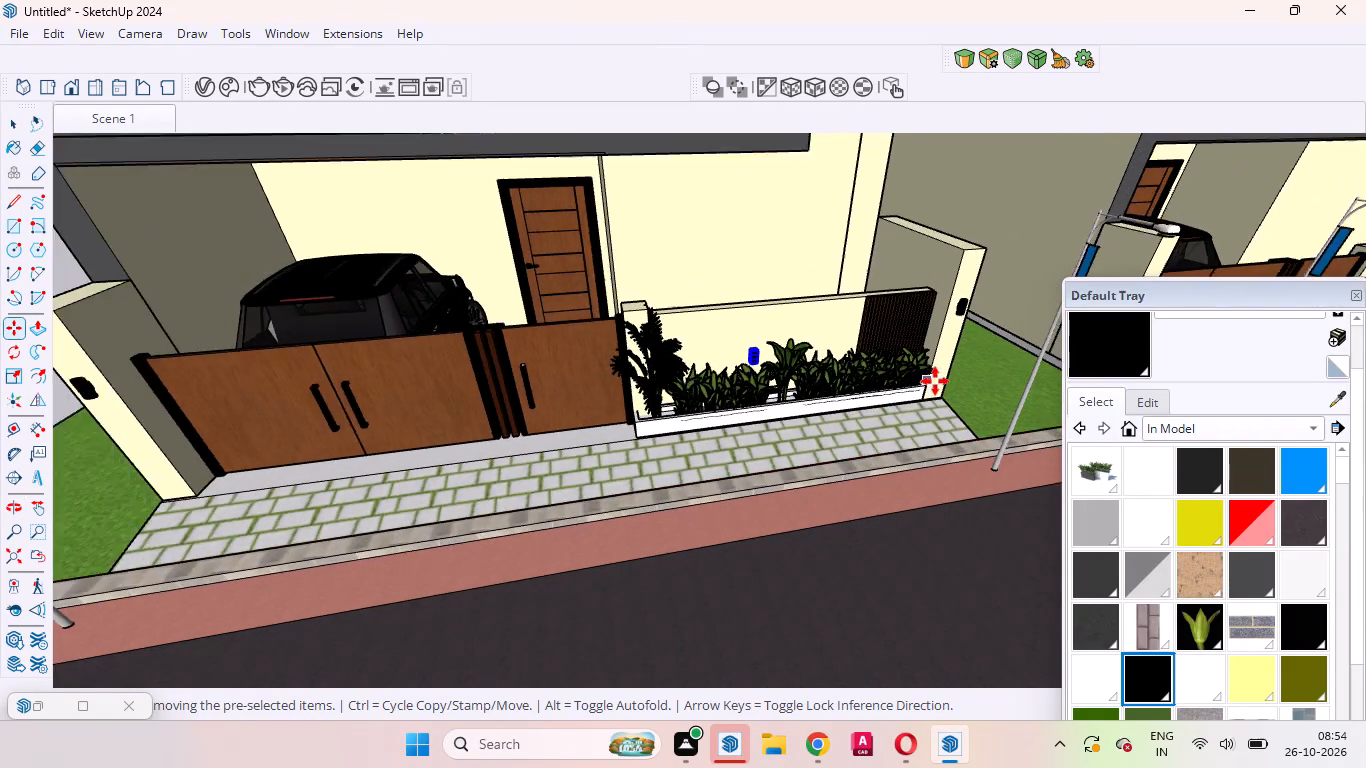
{"action": "scroll", "coordinate": [935, 381], "scroll_direction": "down", "scroll_amount": 2}
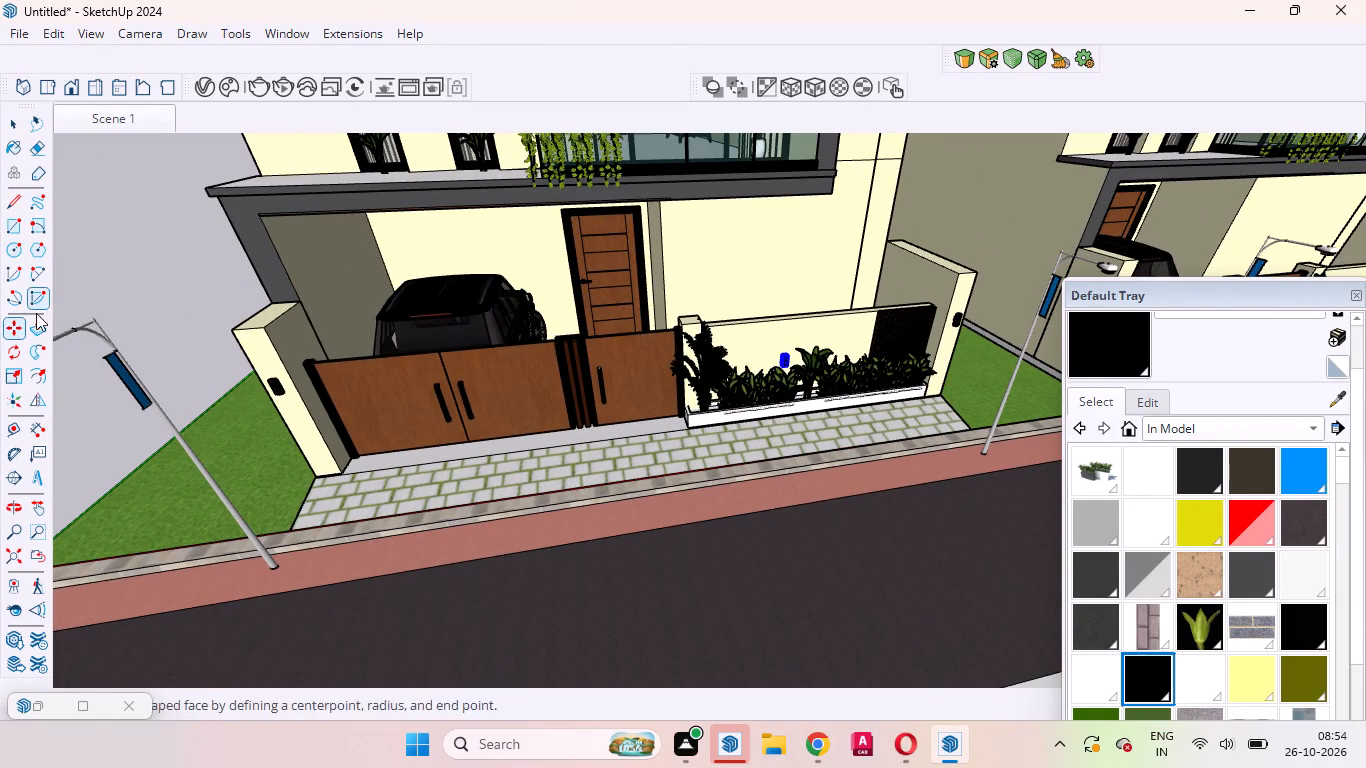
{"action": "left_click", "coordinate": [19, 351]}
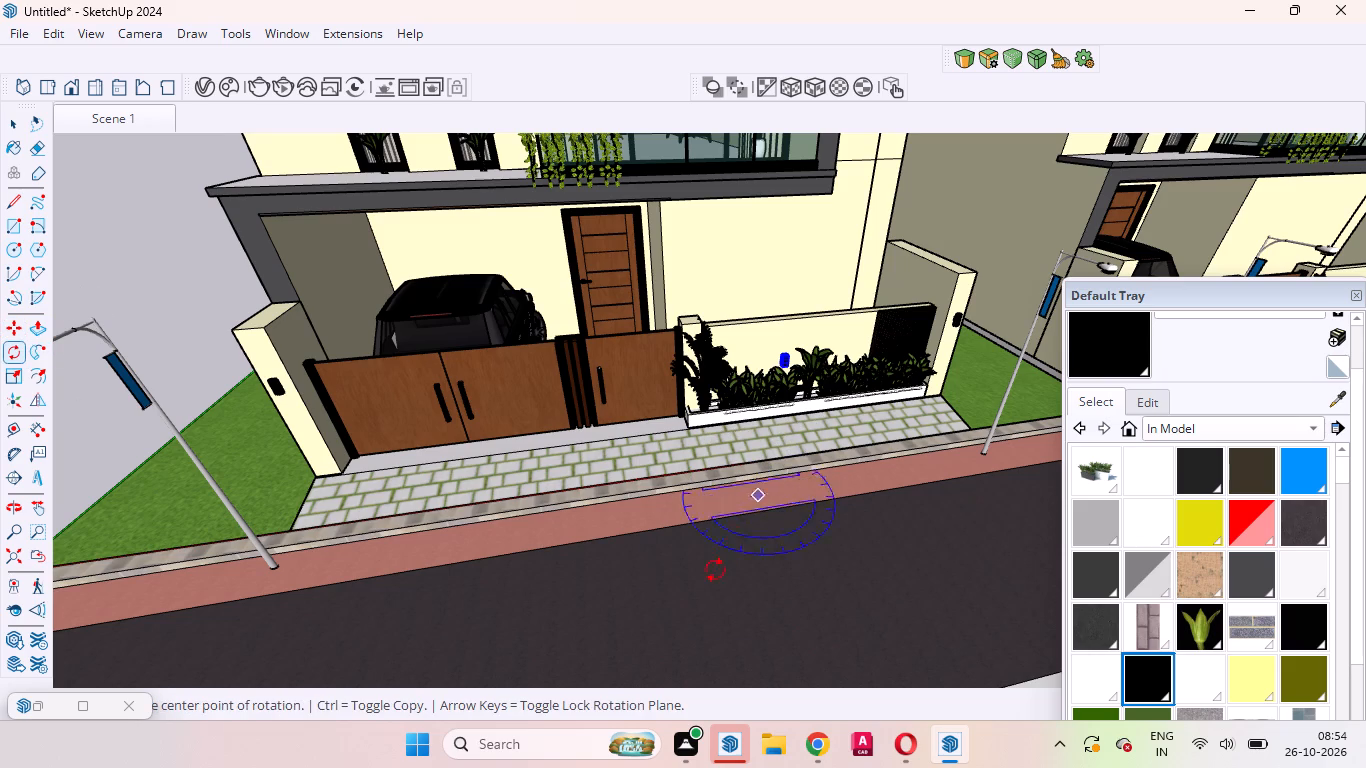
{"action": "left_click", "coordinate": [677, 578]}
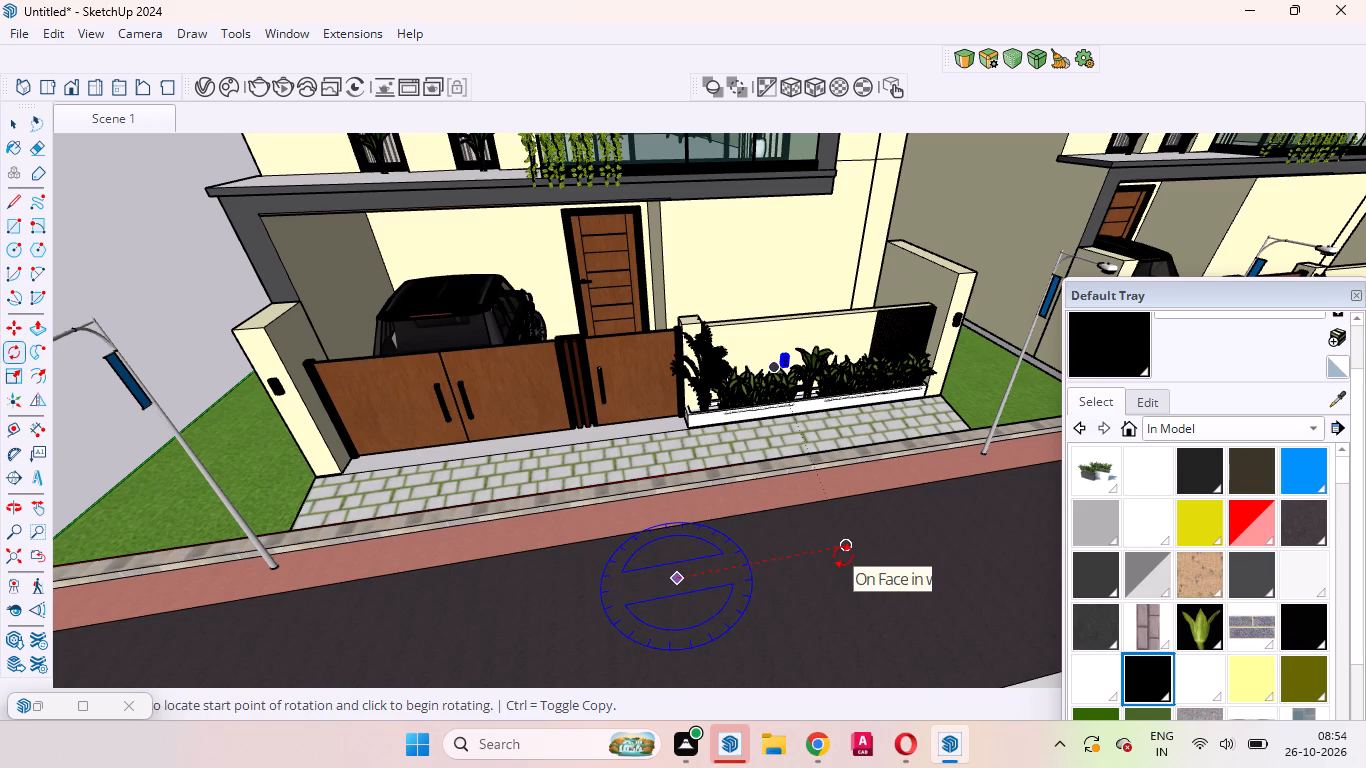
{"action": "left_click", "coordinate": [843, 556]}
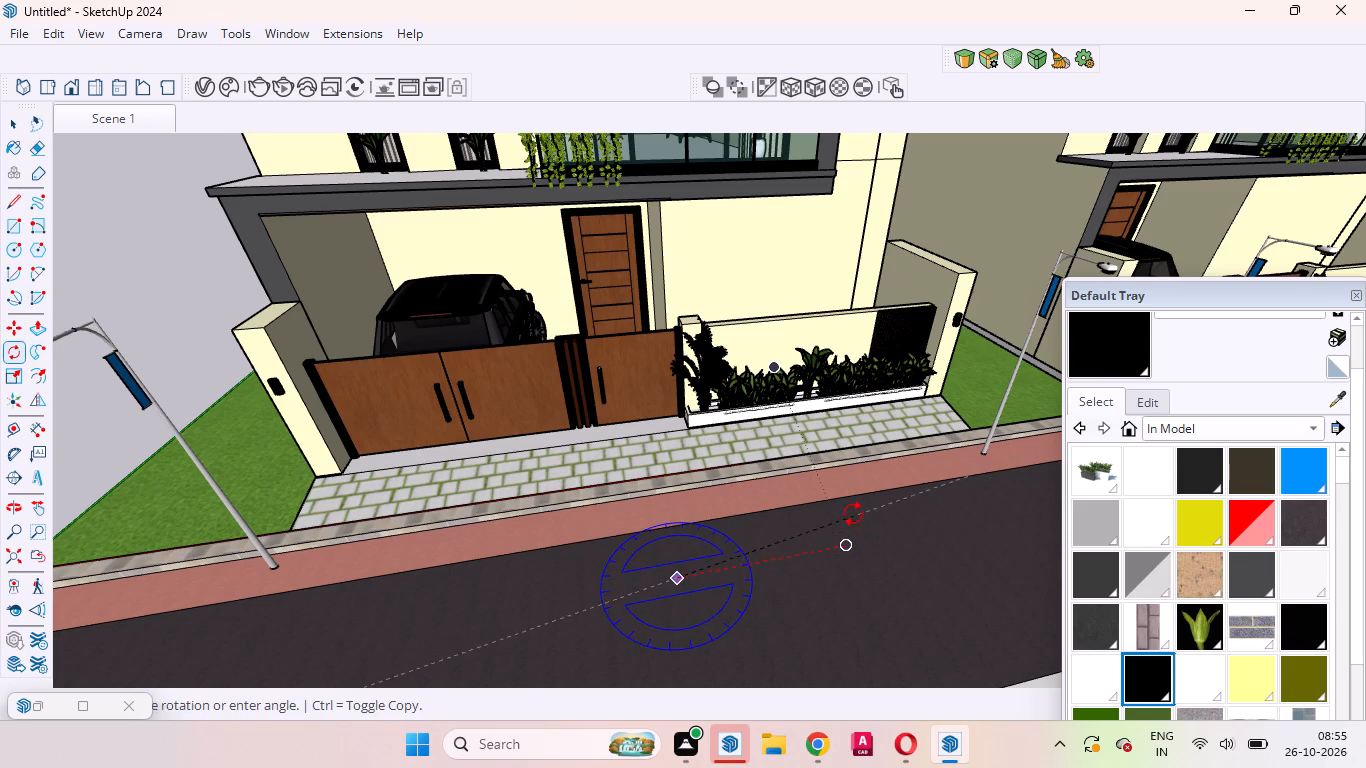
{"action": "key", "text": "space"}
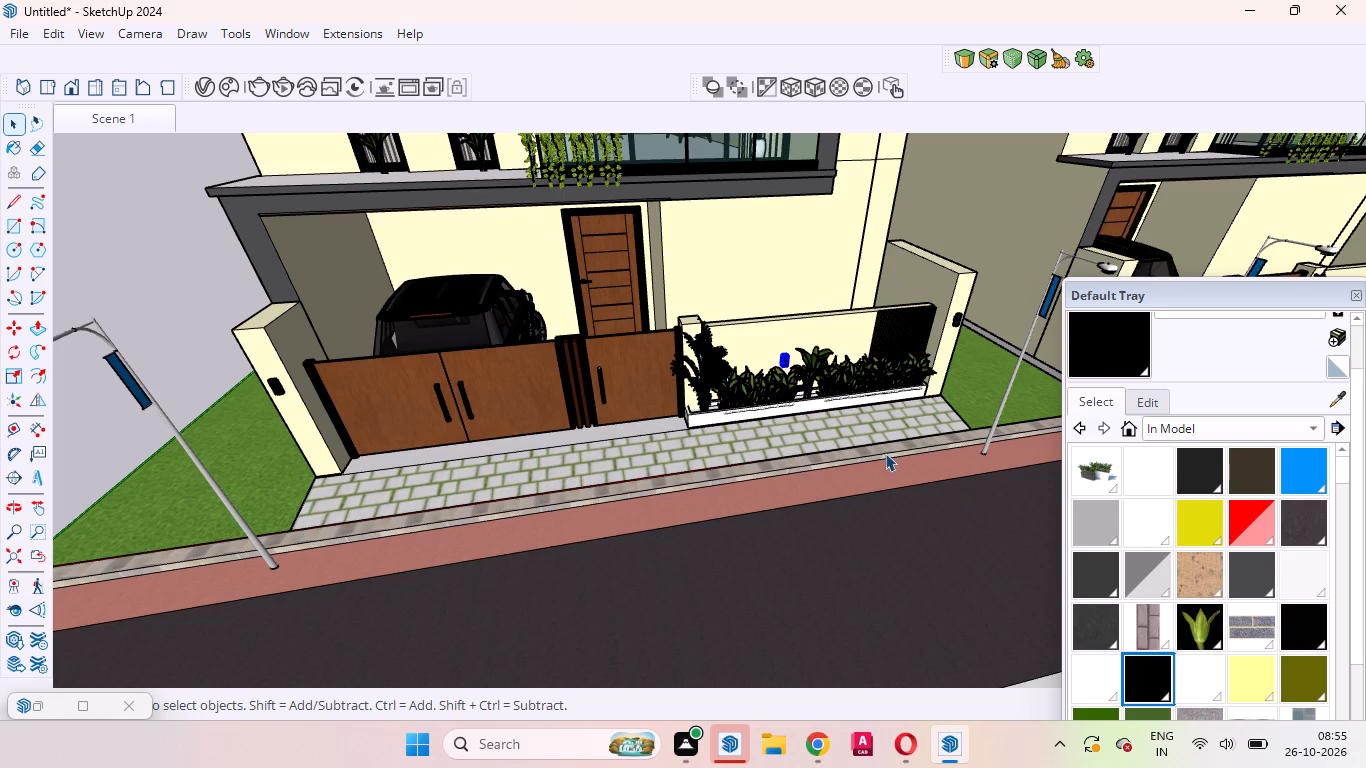
Examine the copied wall light and the planter wall from above and from street level.
{"action": "scroll", "coordinate": [685, 360], "scroll_direction": "up", "scroll_amount": 10}
{"action": "scroll", "coordinate": [876, 398], "scroll_direction": "up", "scroll_amount": 1}
{"action": "middle_click_drag", "start_coordinate": [875, 398], "coordinate": [685, 376]}
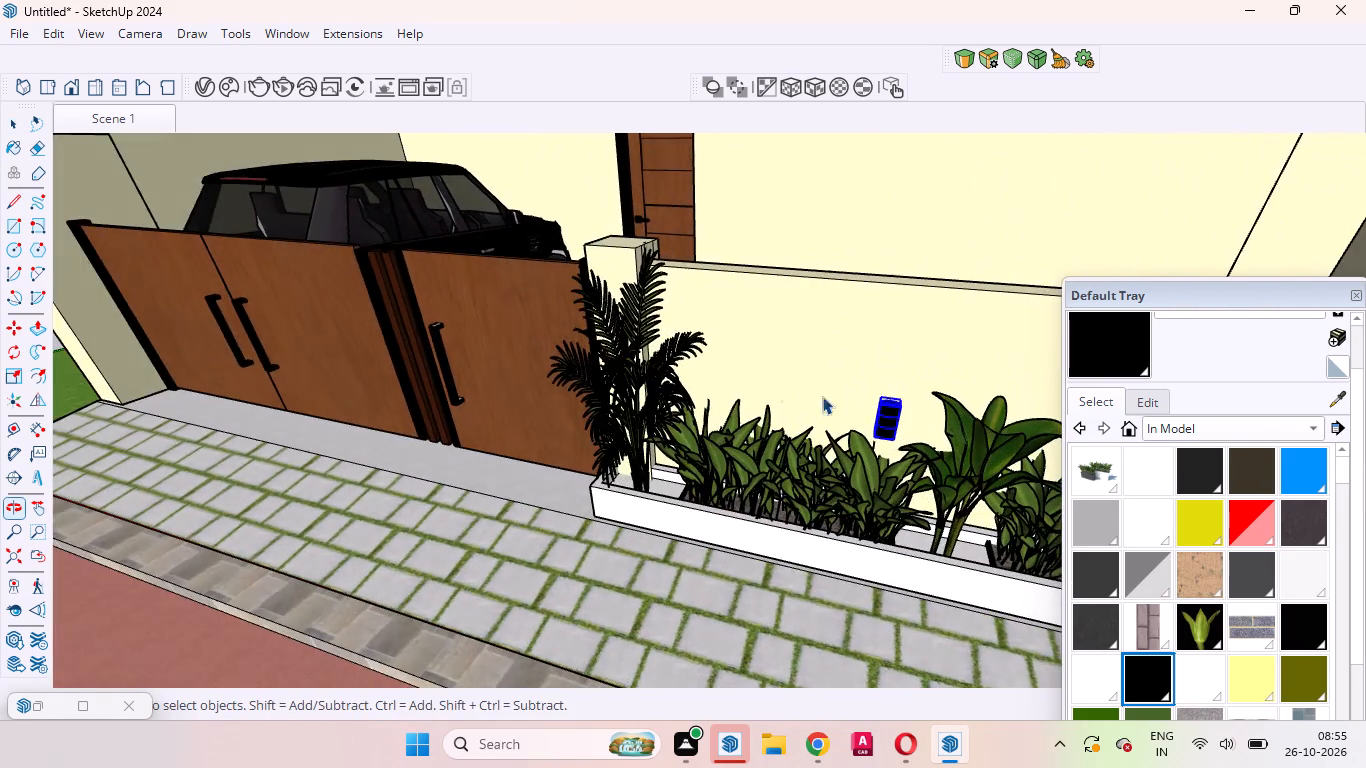
{"action": "scroll", "coordinate": [862, 410], "scroll_direction": "up", "scroll_amount": 5}
{"action": "middle_click_drag", "start_coordinate": [918, 425], "coordinate": [720, 561]}
{"action": "scroll", "coordinate": [918, 425], "scroll_direction": "up", "scroll_amount": 1}
{"action": "scroll", "coordinate": [759, 490], "scroll_direction": "down", "scroll_amount": 9}
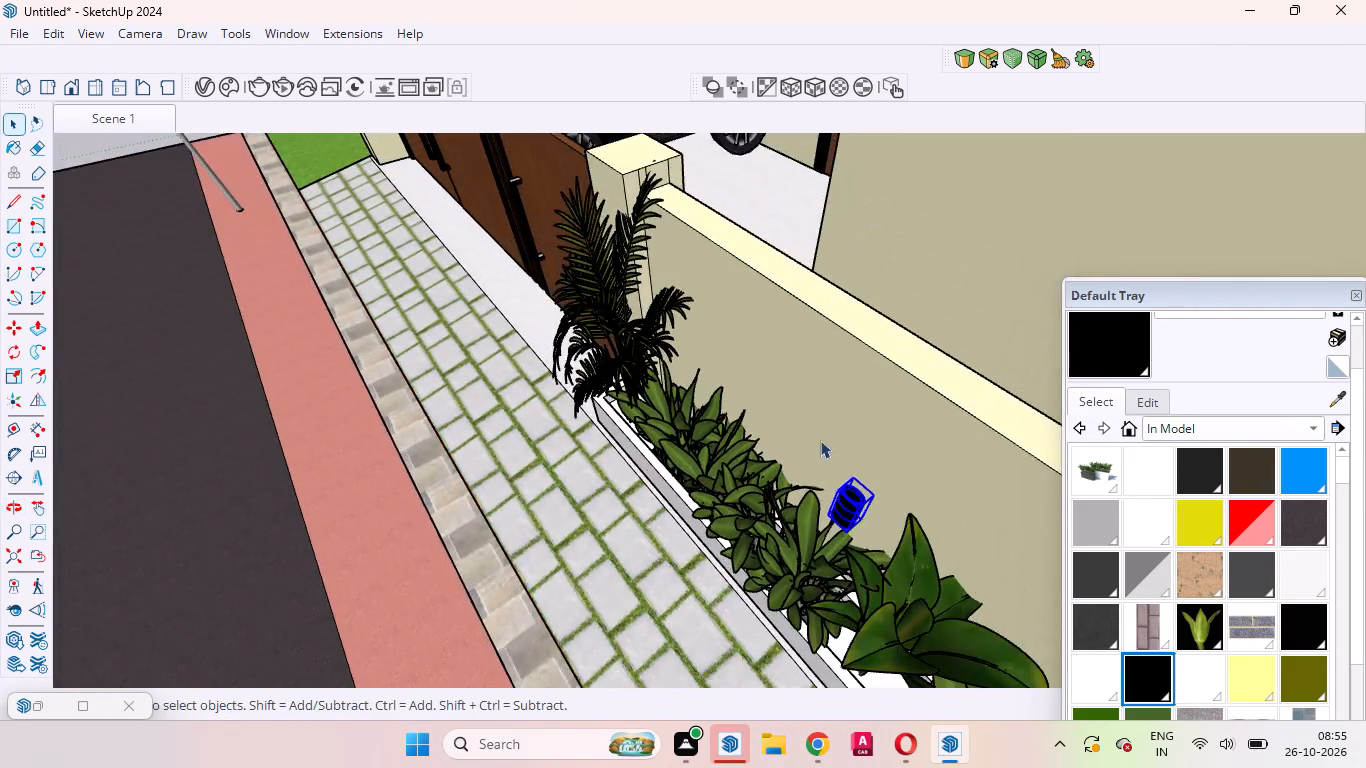
{"action": "scroll", "coordinate": [820, 440], "scroll_direction": "down", "scroll_amount": 20}
{"action": "scroll", "coordinate": [820, 440], "scroll_direction": "down", "scroll_amount": 1}
{"action": "scroll", "coordinate": [859, 482], "scroll_direction": "up", "scroll_amount": 1}
{"action": "middle_click_drag", "start_coordinate": [837, 519], "coordinate": [1044, 328]}
{"action": "scroll", "coordinate": [831, 354], "scroll_direction": "up", "scroll_amount": 2}
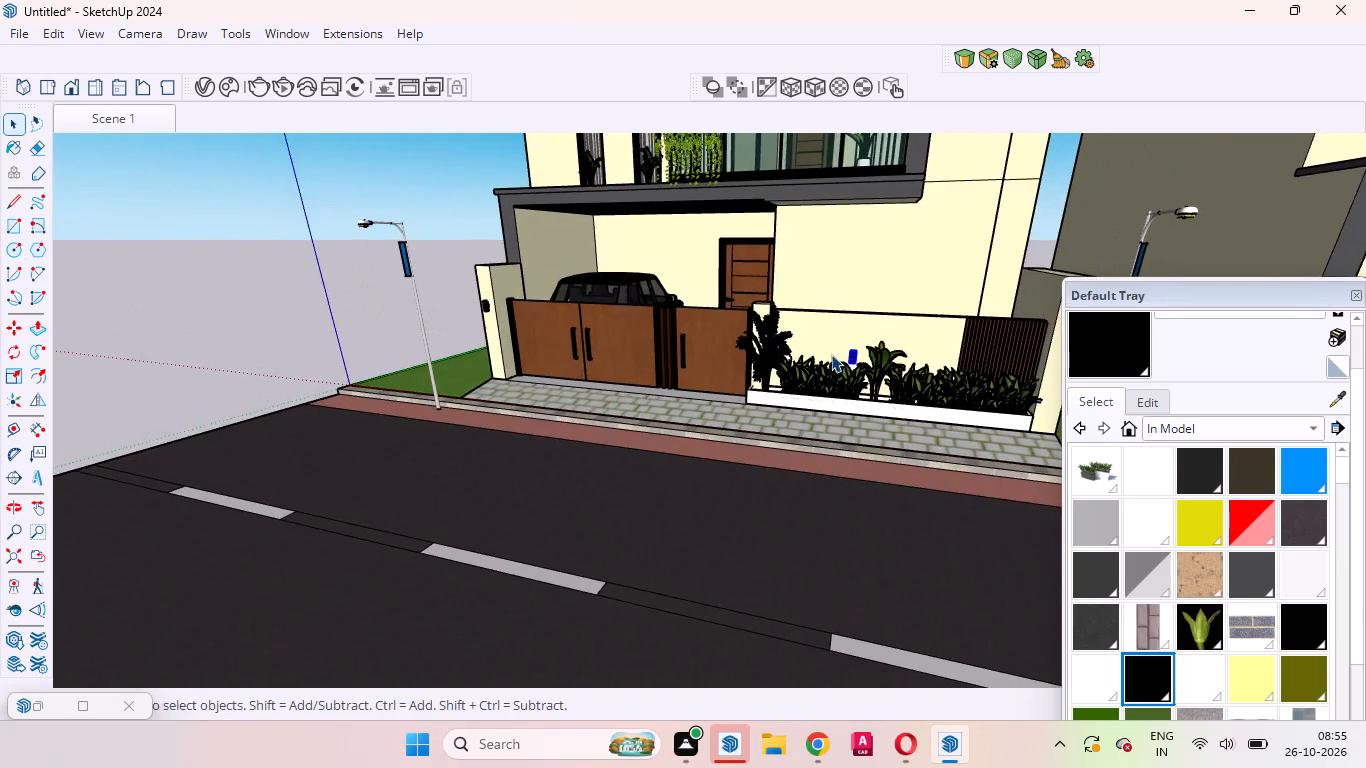
{"action": "scroll", "coordinate": [831, 354], "scroll_direction": "up", "scroll_amount": 8}
{"action": "middle_click_drag", "start_coordinate": [849, 411], "coordinate": [859, 331]}
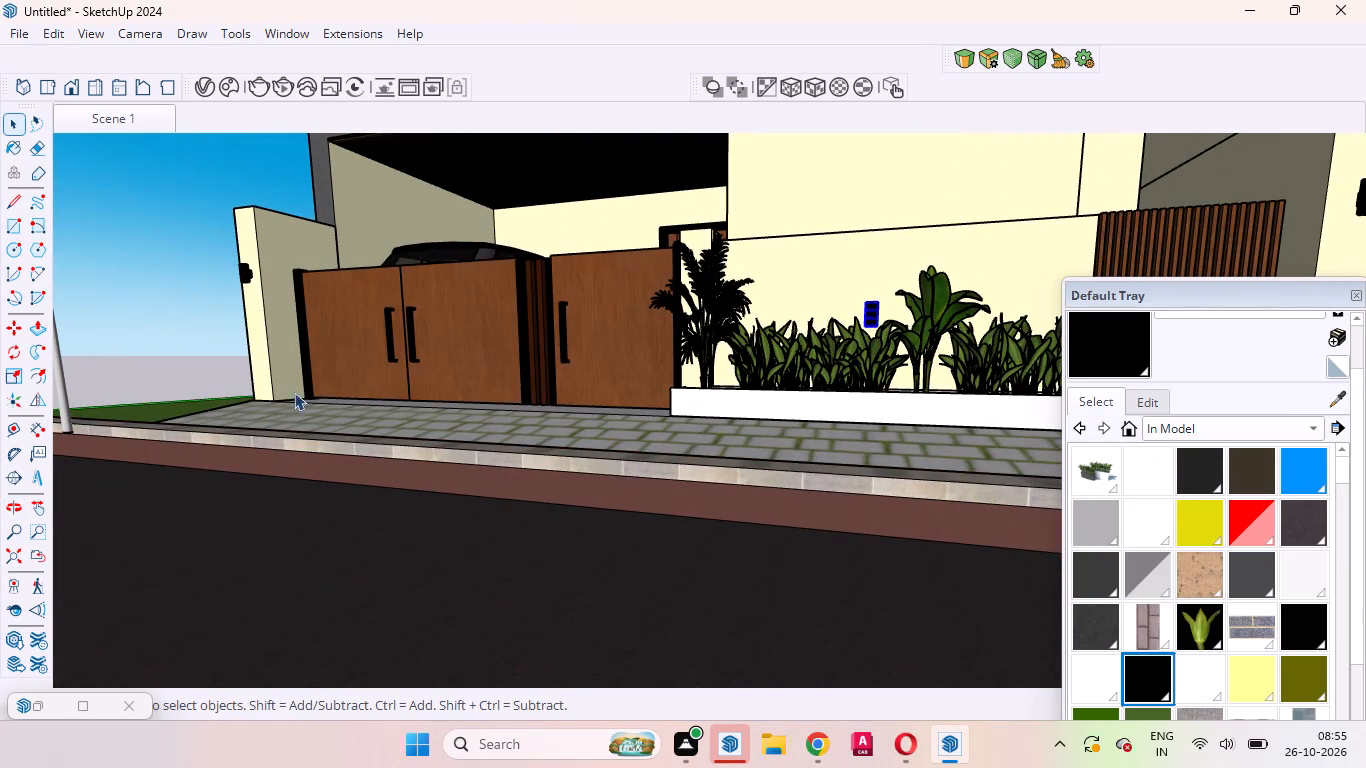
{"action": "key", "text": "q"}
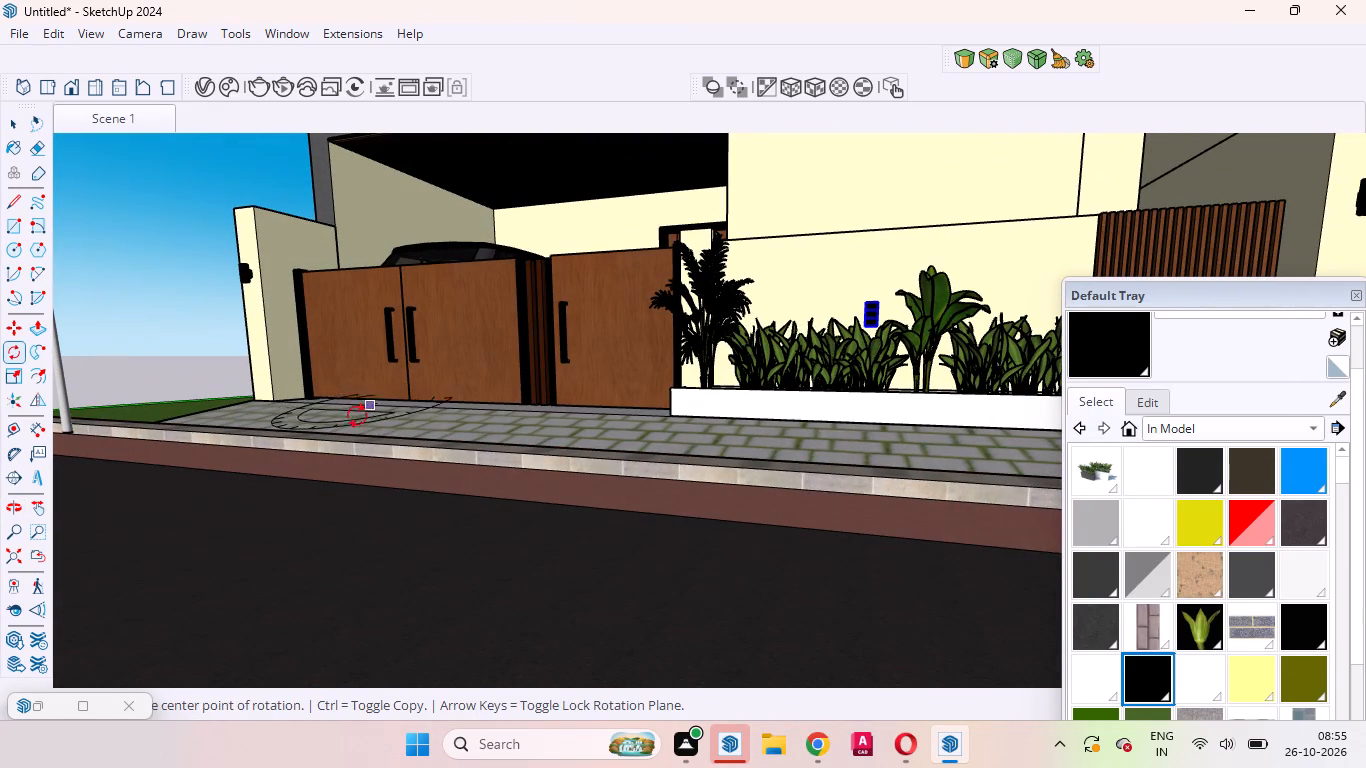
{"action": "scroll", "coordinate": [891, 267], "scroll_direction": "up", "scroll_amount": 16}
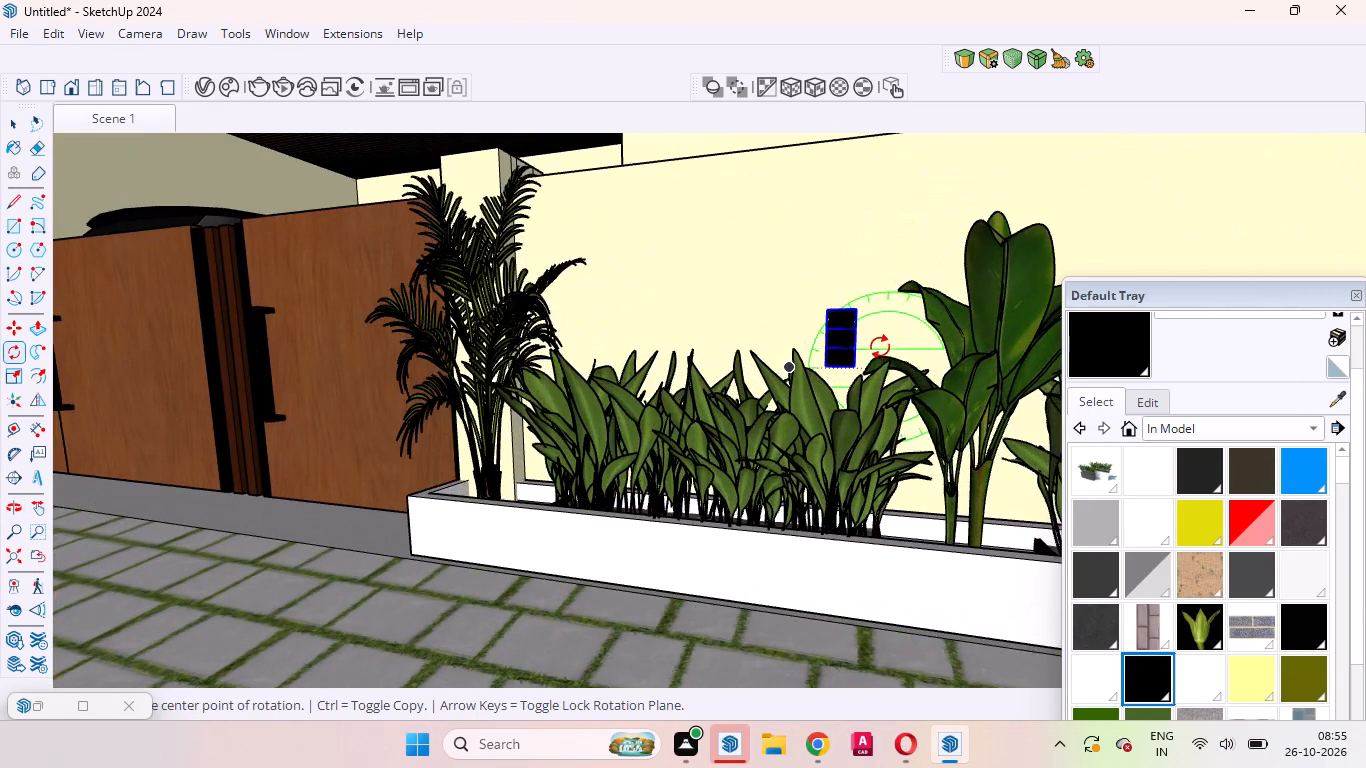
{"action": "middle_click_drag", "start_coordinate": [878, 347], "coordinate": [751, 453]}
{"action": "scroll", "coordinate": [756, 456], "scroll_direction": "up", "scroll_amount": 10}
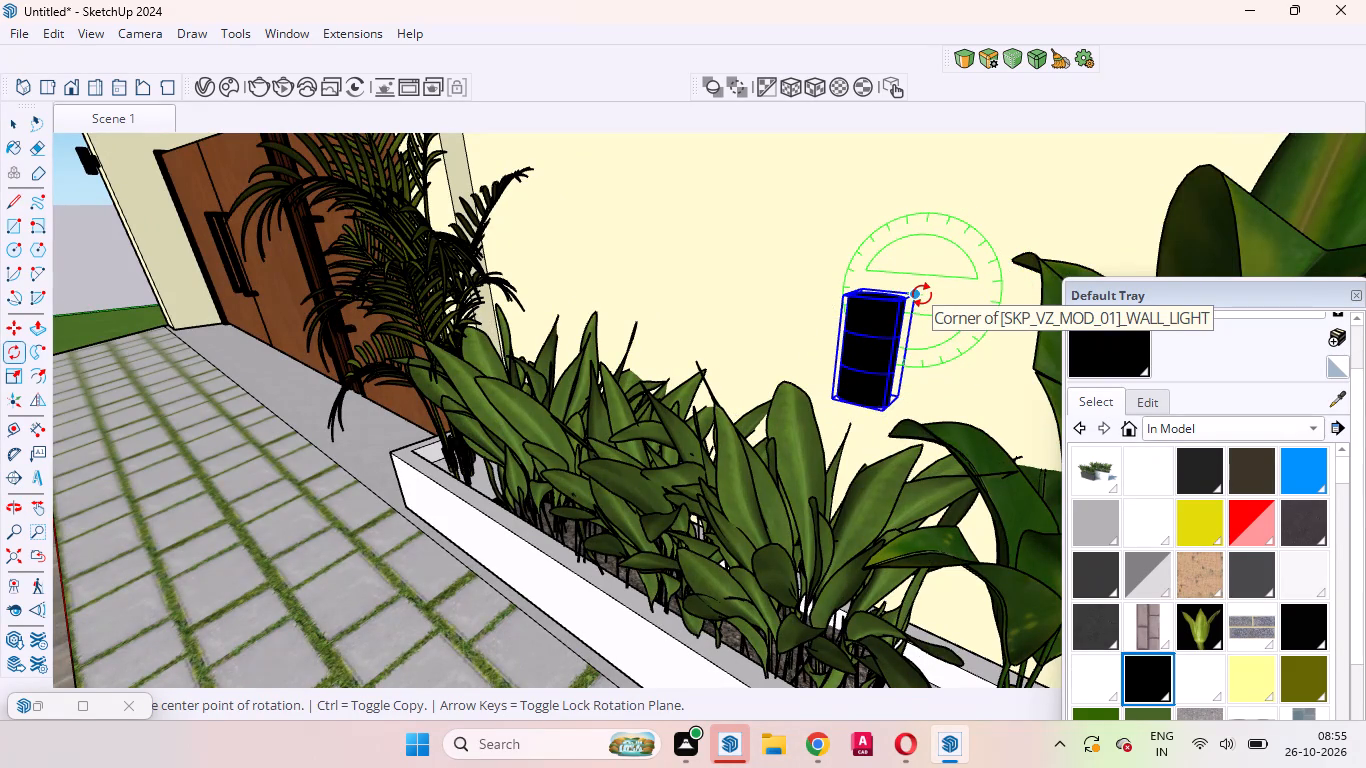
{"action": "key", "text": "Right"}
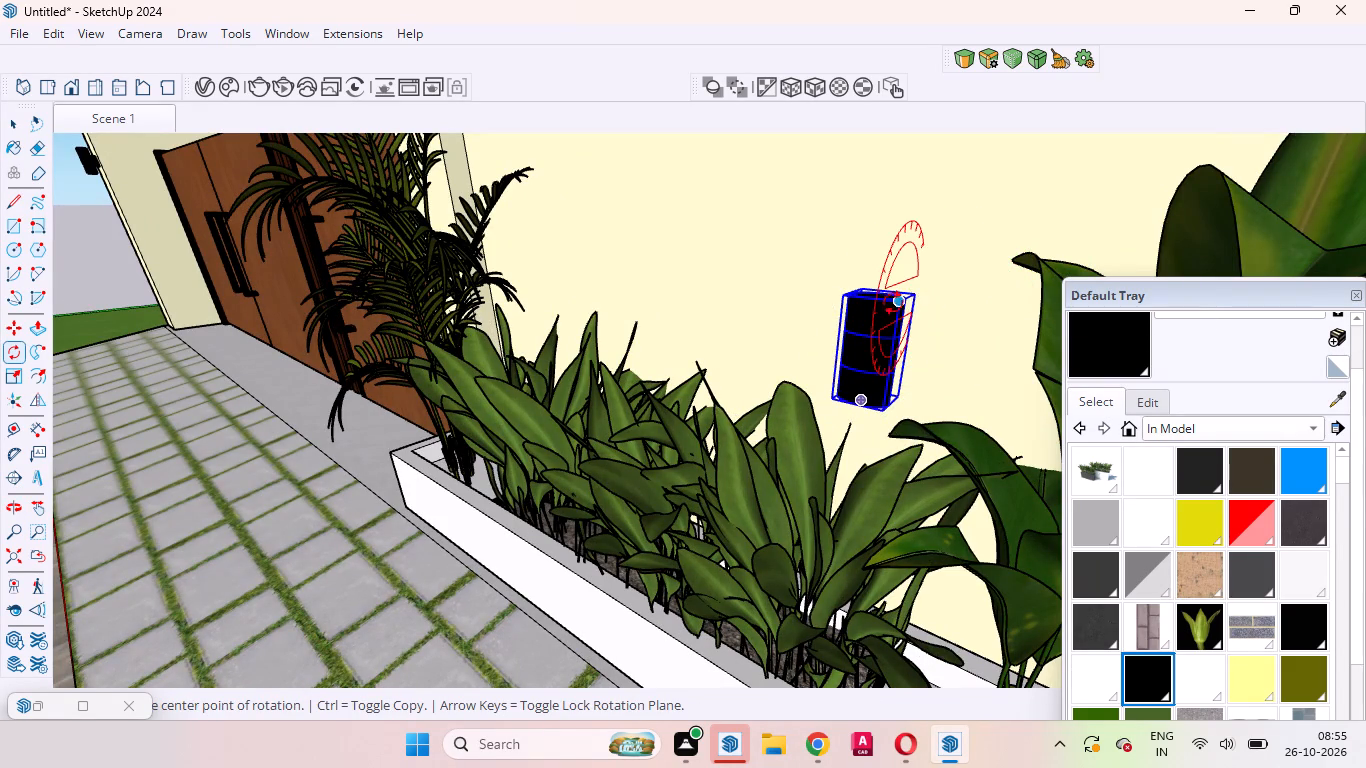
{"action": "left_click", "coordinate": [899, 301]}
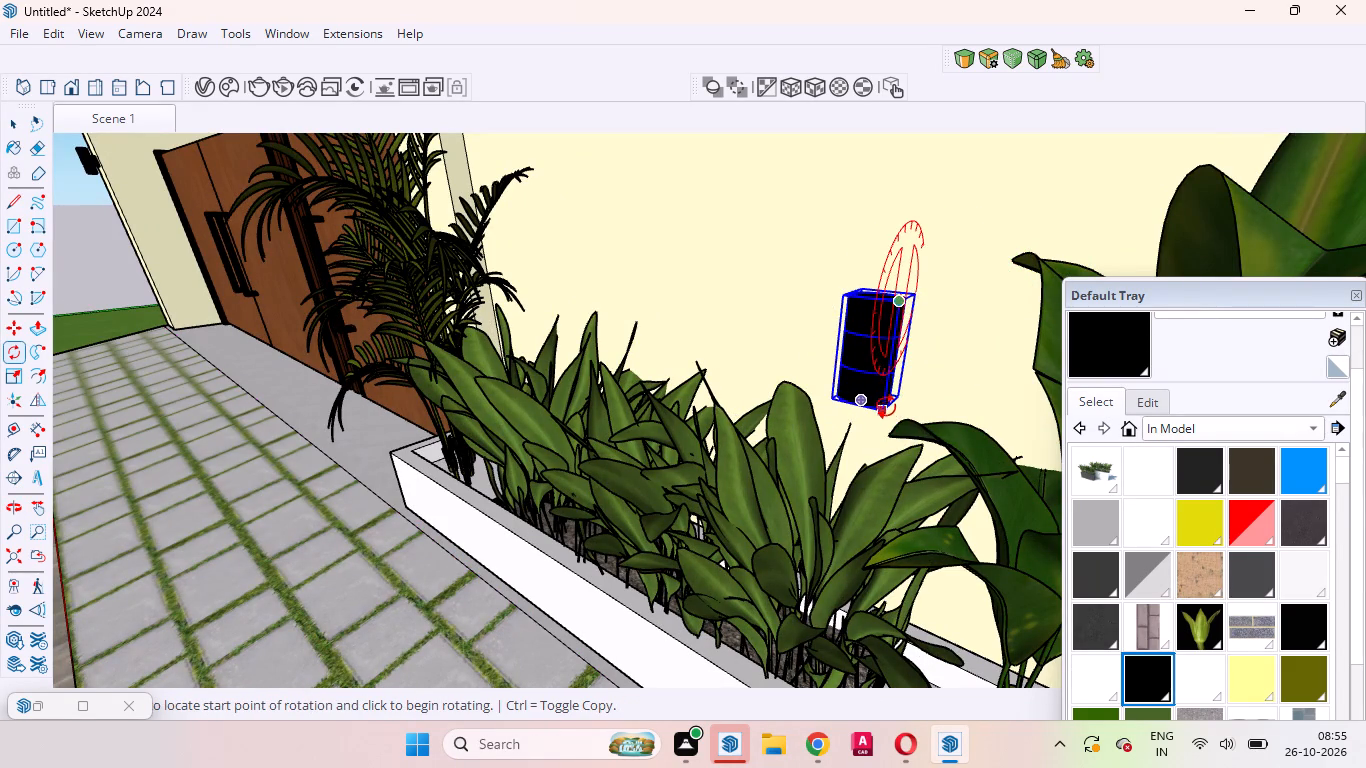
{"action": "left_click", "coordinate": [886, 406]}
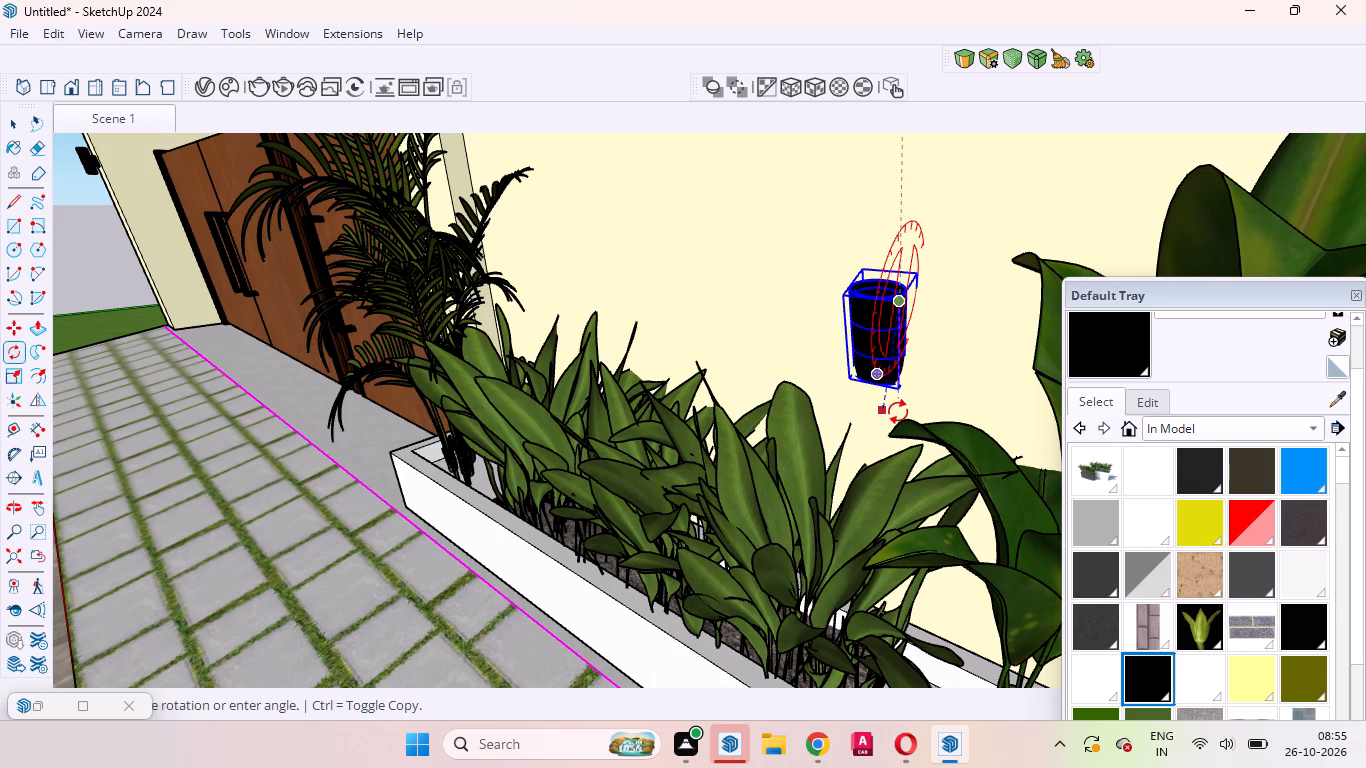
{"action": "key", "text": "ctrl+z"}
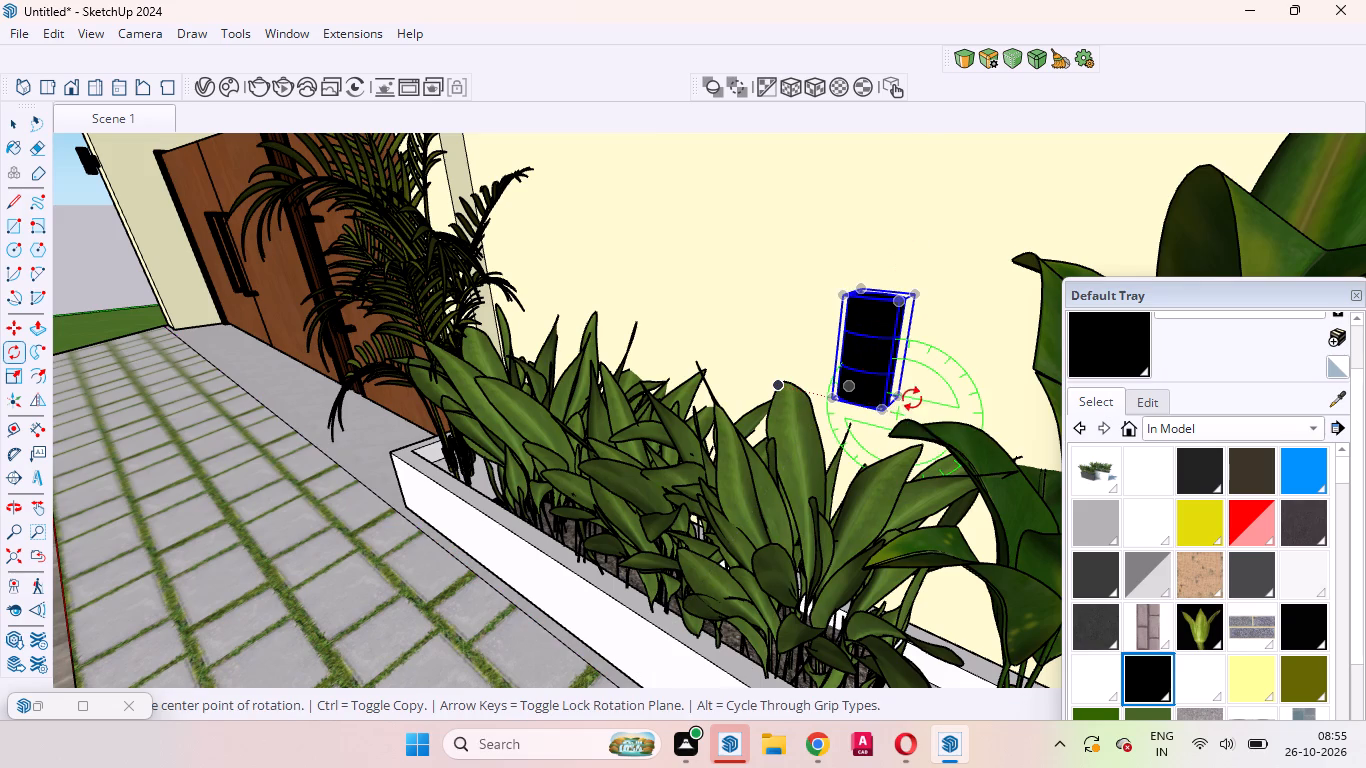
Rotate the copied wall light above the planter by 90 degrees so it lies horizontally along the wall.
{"action": "left_click", "coordinate": [906, 393]}
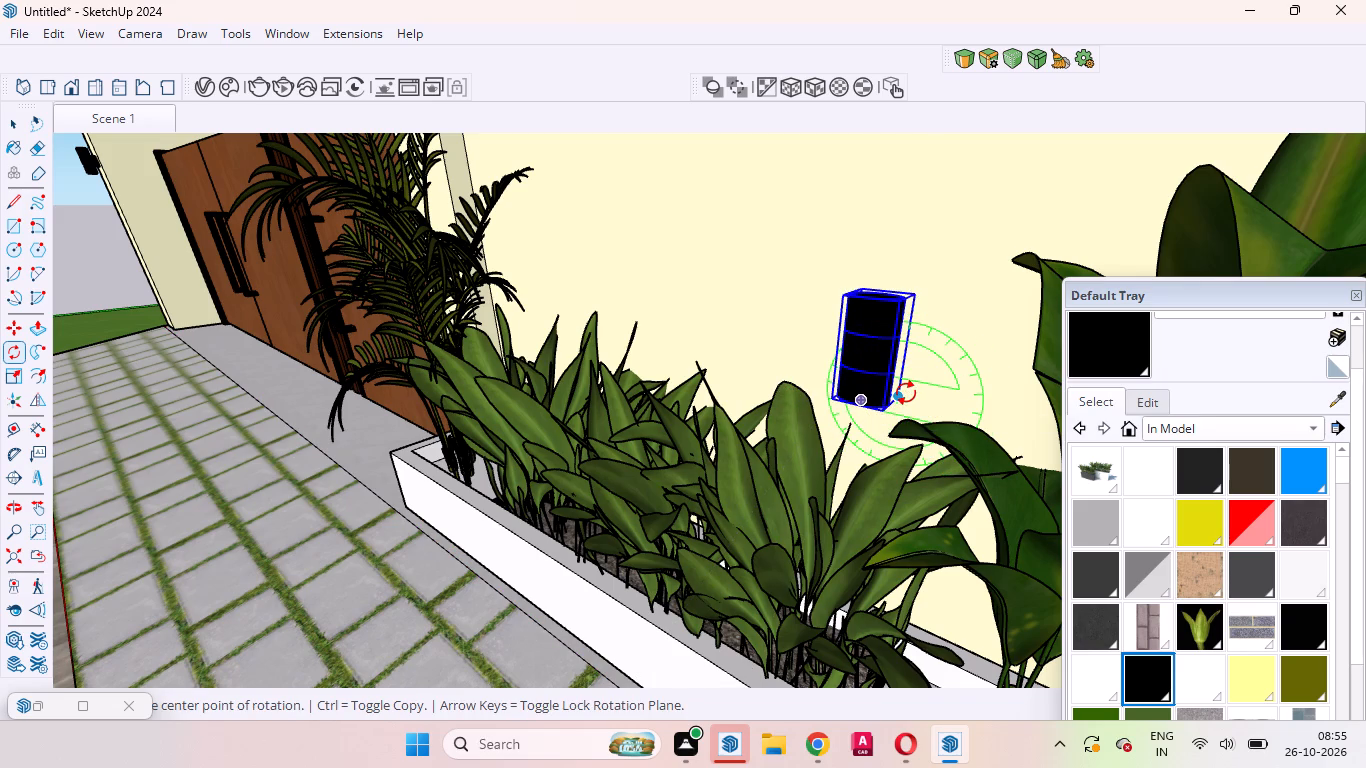
{"action": "left_click", "coordinate": [915, 293]}
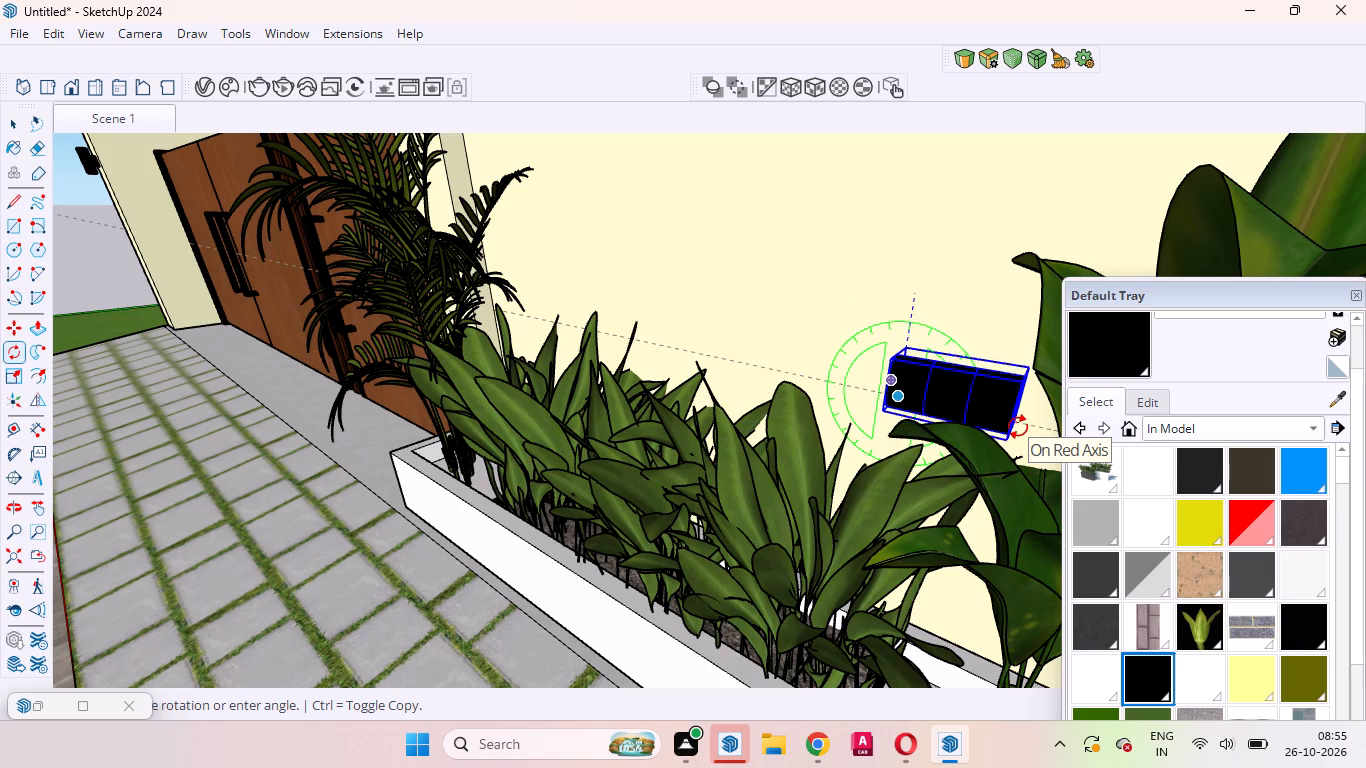
{"action": "type", "text": "90"}
{"action": "key", "text": "Return"}
{"action": "key", "text": "space"}
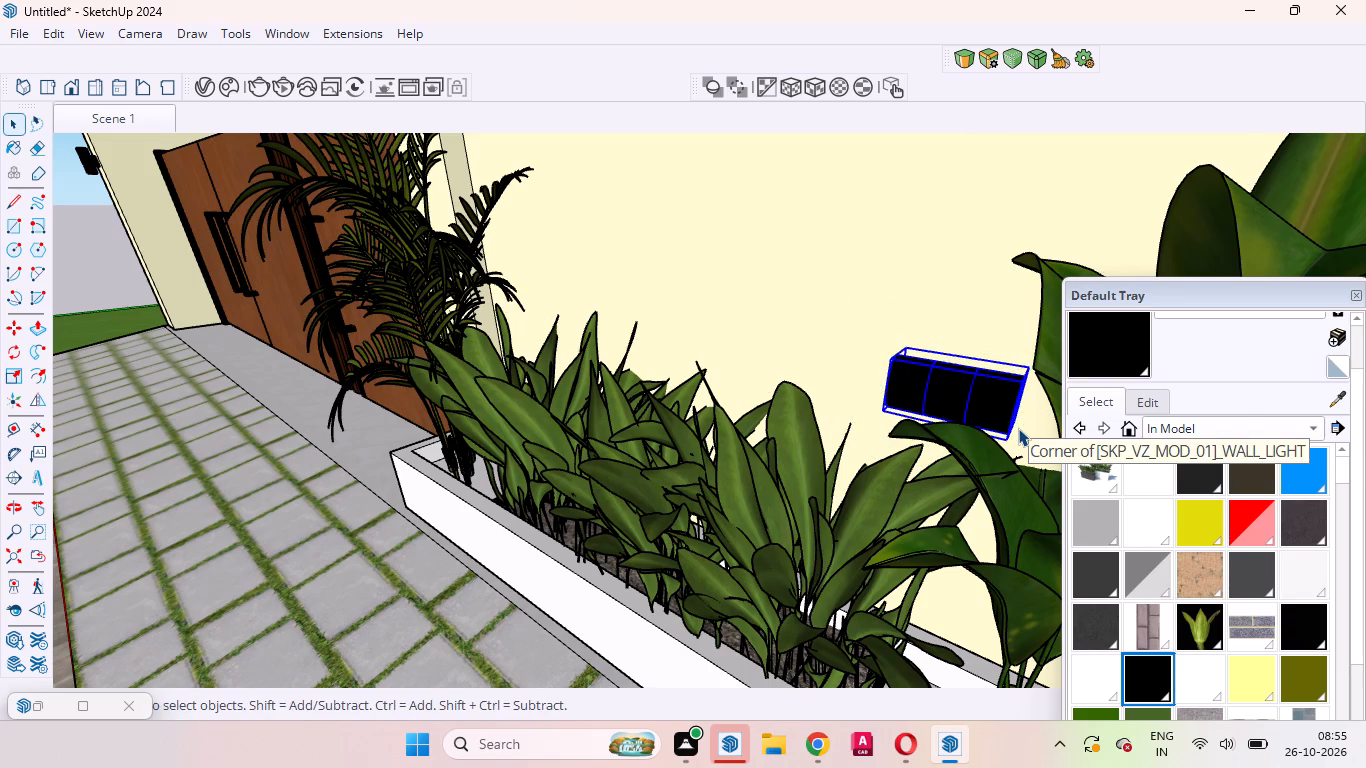
Examine the rotated wall light from street level and in the Scene 1 front view of the house.
{"action": "scroll", "coordinate": [793, 168], "scroll_direction": "down", "scroll_amount": 7}
{"action": "scroll", "coordinate": [820, 244], "scroll_direction": "down", "scroll_amount": 5}
{"action": "middle_click_drag", "start_coordinate": [722, 328], "coordinate": [967, 353]}
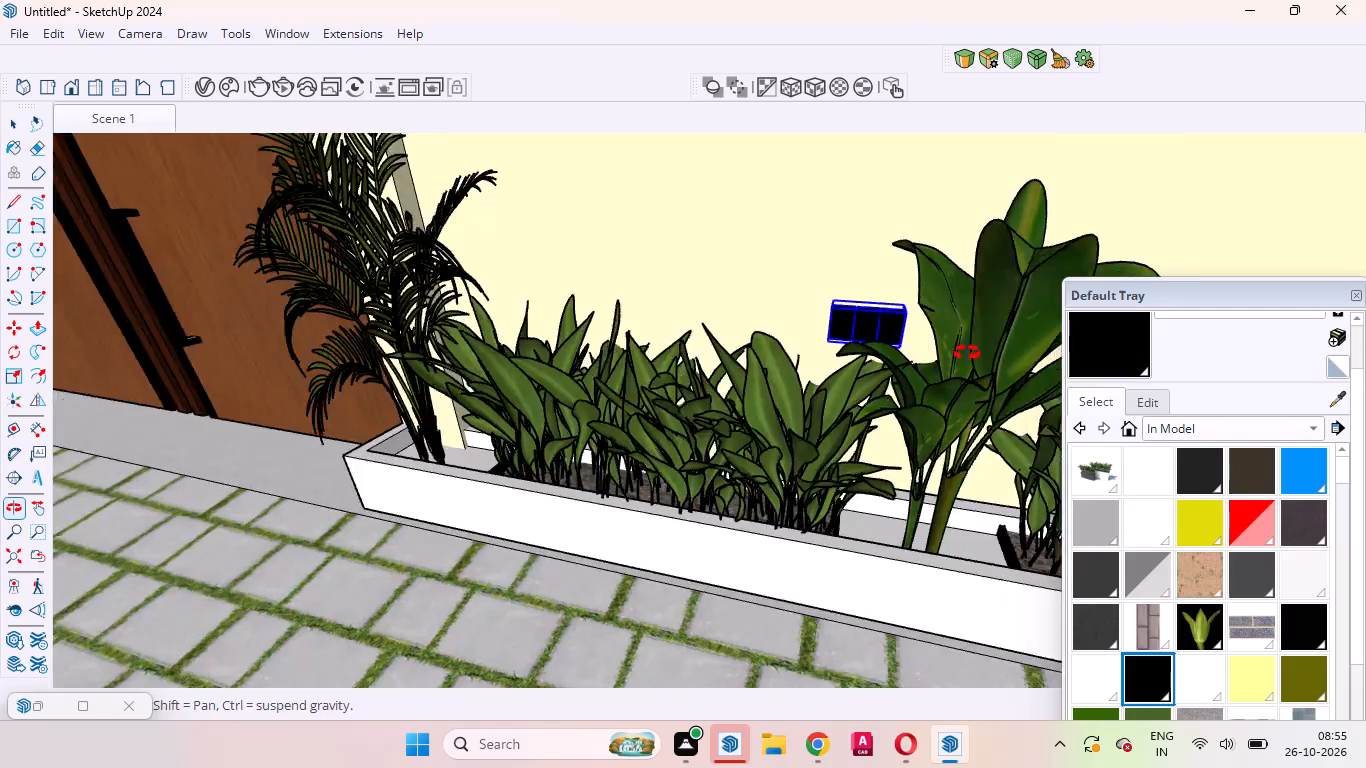
{"action": "middle_click_drag", "start_coordinate": [967, 353], "coordinate": [998, 353]}
{"action": "scroll", "coordinate": [894, 306], "scroll_direction": "down", "scroll_amount": 15}
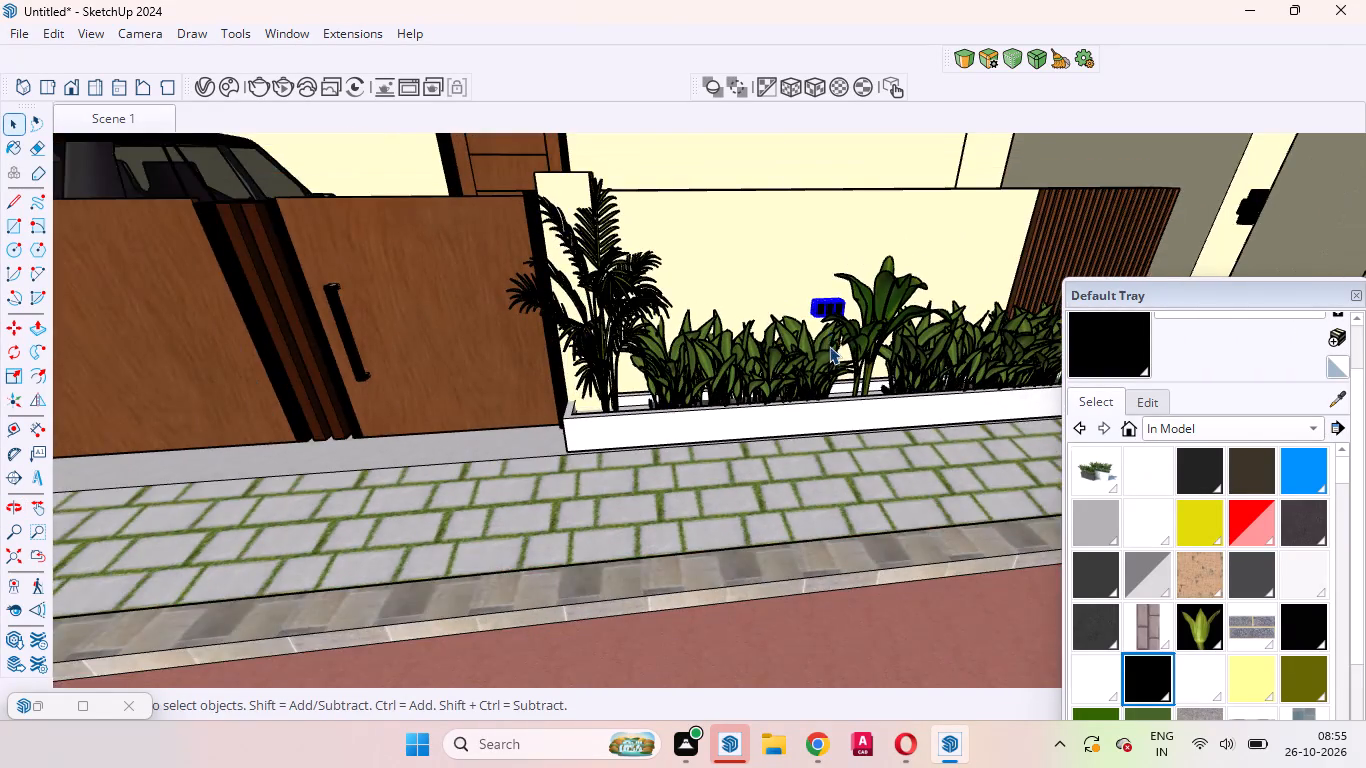
{"action": "middle_click_drag", "start_coordinate": [826, 347], "coordinate": [810, 288]}
{"action": "scroll", "coordinate": [821, 311], "scroll_direction": "up", "scroll_amount": 10}
{"action": "scroll", "coordinate": [777, 296], "scroll_direction": "down", "scroll_amount": 11}
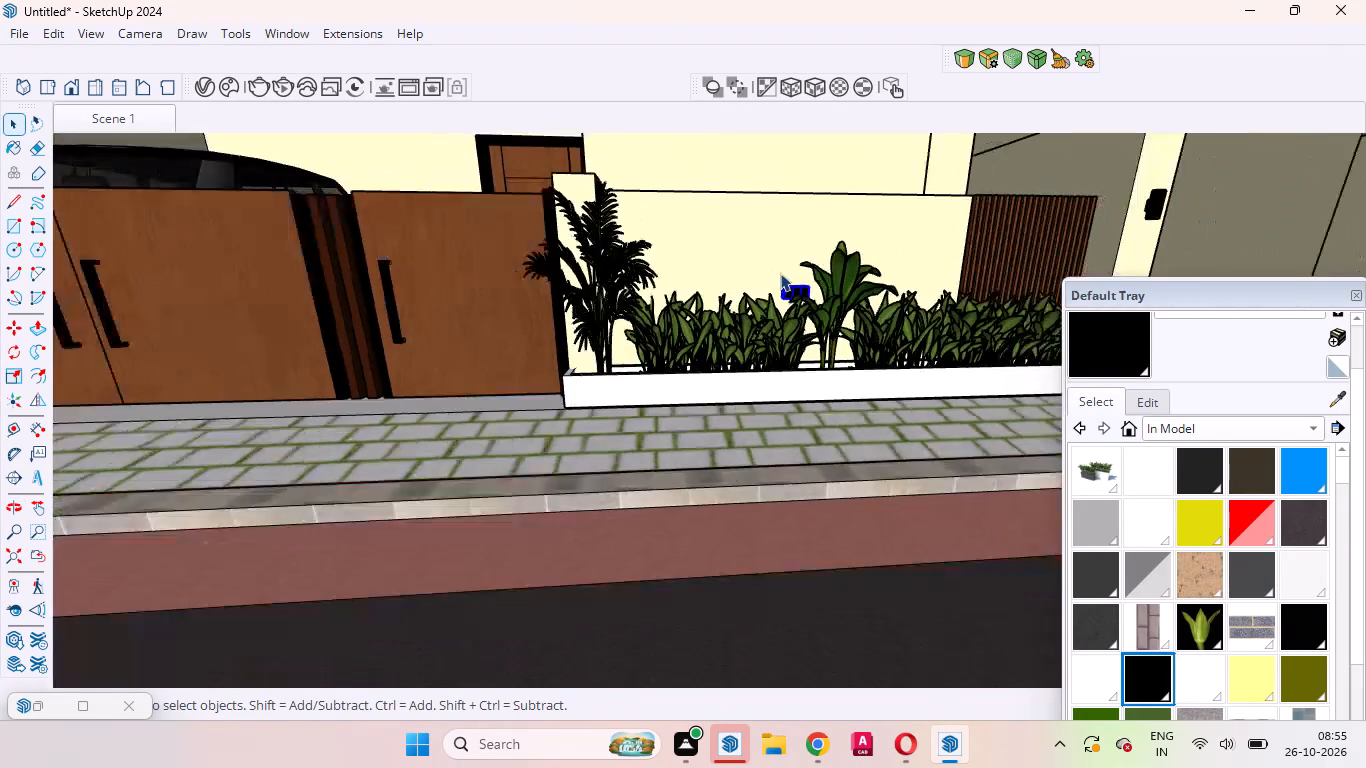
{"action": "left_click", "coordinate": [144, 109]}
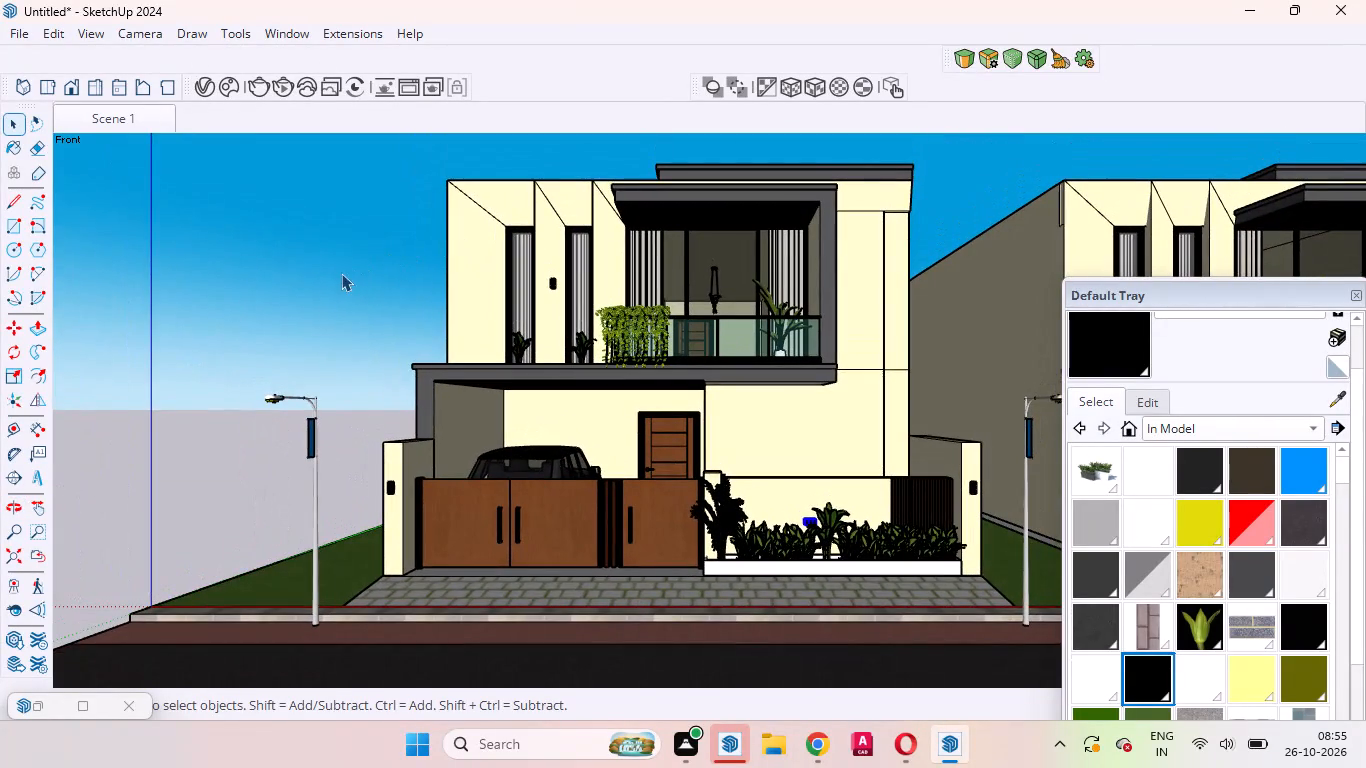
{"action": "left_click", "coordinate": [340, 274]}
Open the planter wall light's nested components for editing and select the inner circular end face with its edge.
{"action": "scroll", "coordinate": [812, 523], "scroll_direction": "up", "scroll_amount": 11}
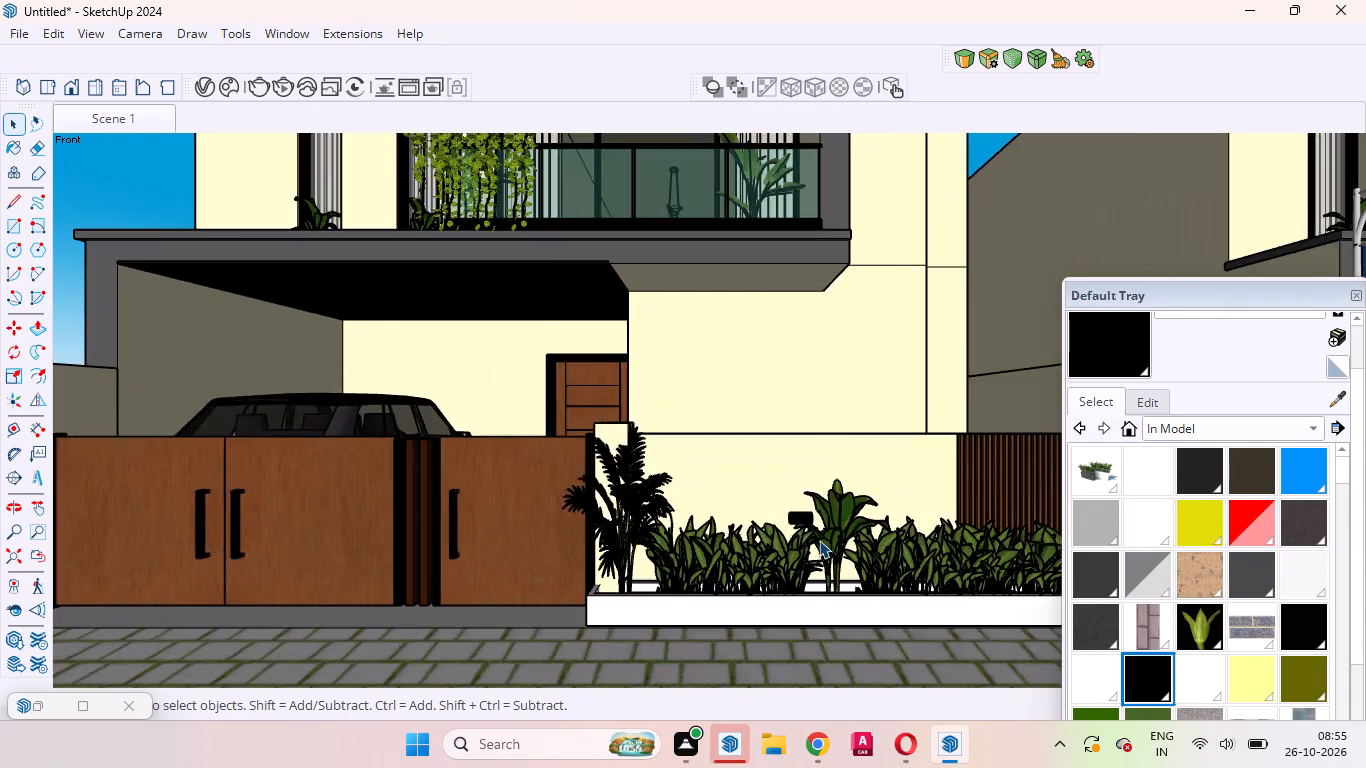
{"action": "scroll", "coordinate": [819, 540], "scroll_direction": "up", "scroll_amount": 16}
{"action": "middle_click_drag", "start_coordinate": [755, 519], "coordinate": [1056, 593]}
{"action": "scroll", "coordinate": [698, 510], "scroll_direction": "up", "scroll_amount": 2}
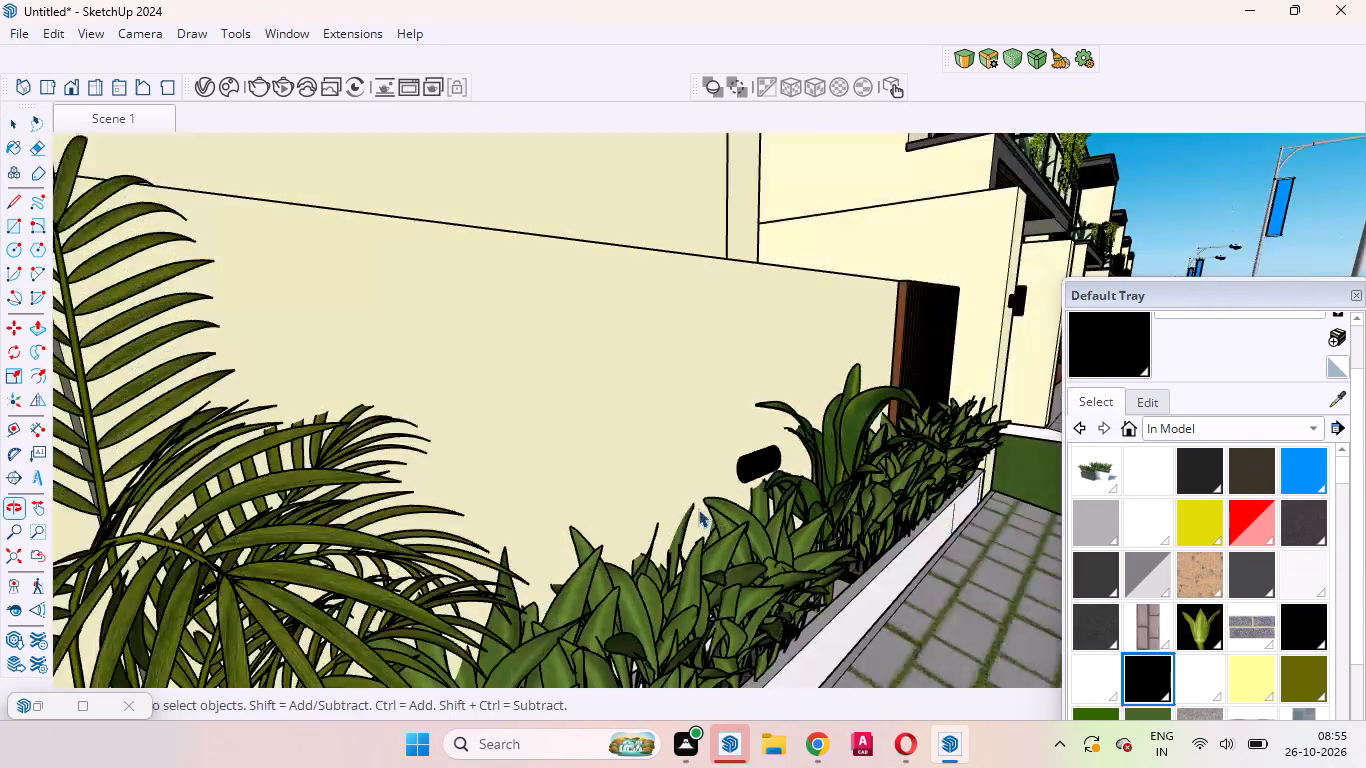
{"action": "scroll", "coordinate": [698, 509], "scroll_direction": "up", "scroll_amount": 20}
{"action": "scroll", "coordinate": [698, 509], "scroll_direction": "up", "scroll_amount": 6}
{"action": "scroll", "coordinate": [775, 471], "scroll_direction": "down", "scroll_amount": 1}
{"action": "scroll", "coordinate": [792, 465], "scroll_direction": "up", "scroll_amount": 1}
{"action": "middle_click_drag", "start_coordinate": [813, 482], "coordinate": [900, 480]}
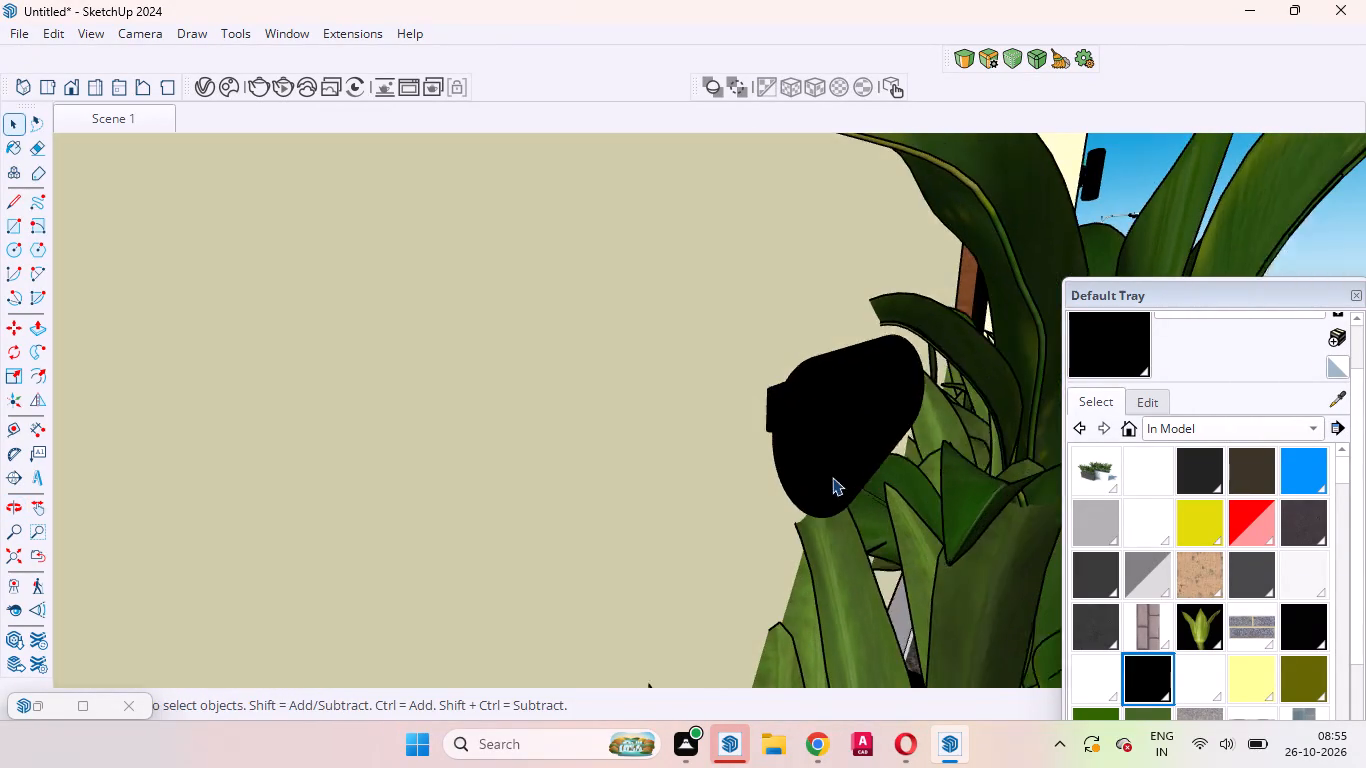
{"action": "left_click", "coordinate": [822, 449]}
{"action": "left_click", "coordinate": [829, 442]}
{"action": "triple_click", "coordinate": [830, 442]}
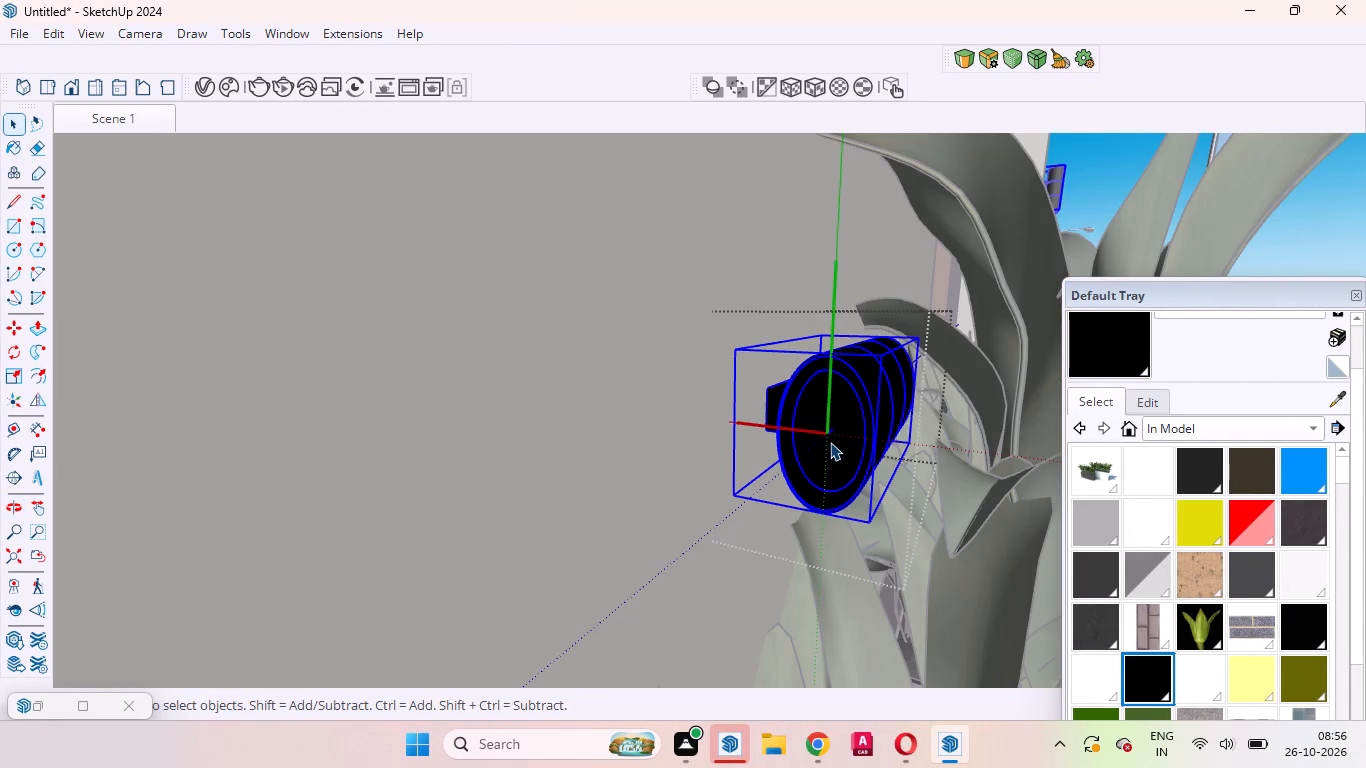
{"action": "left_click", "coordinate": [837, 423]}
{"action": "double_click", "coordinate": [837, 423]}
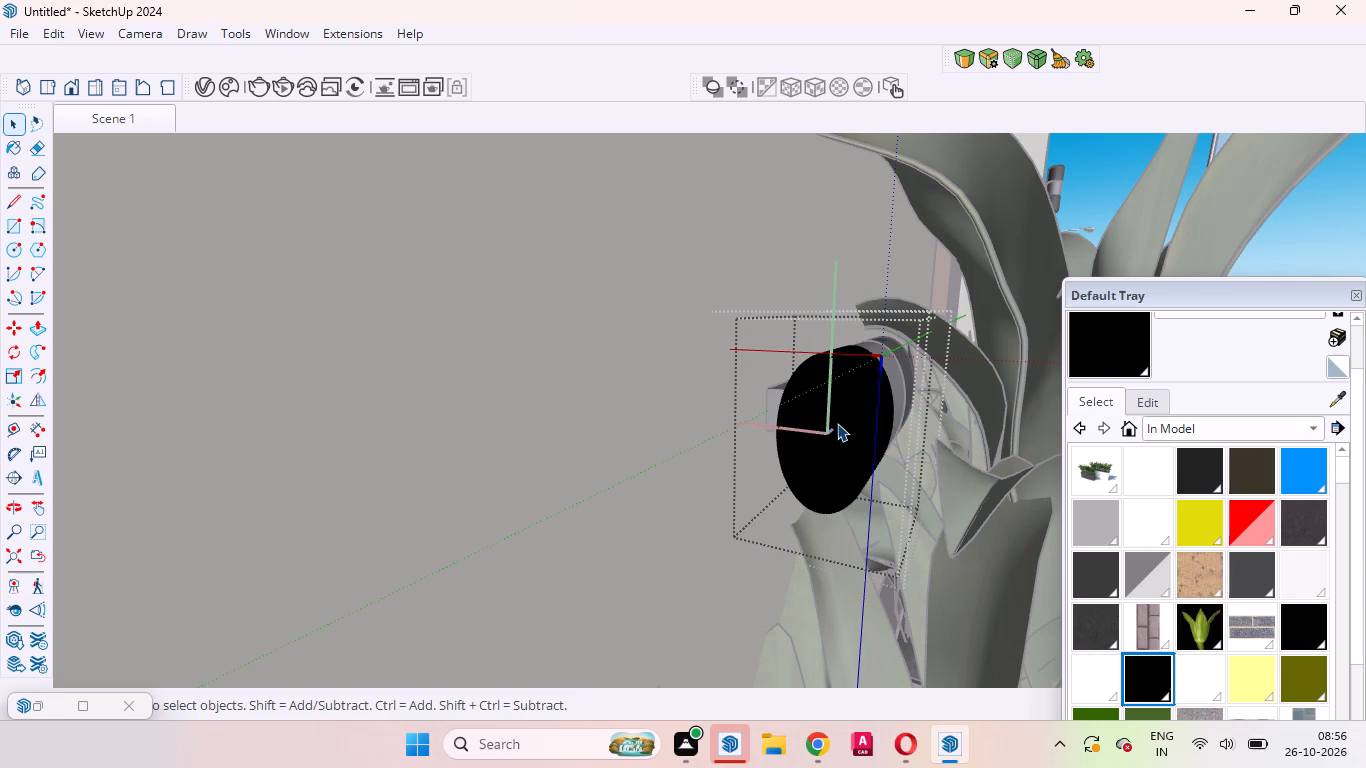
{"action": "double_click", "coordinate": [837, 423]}
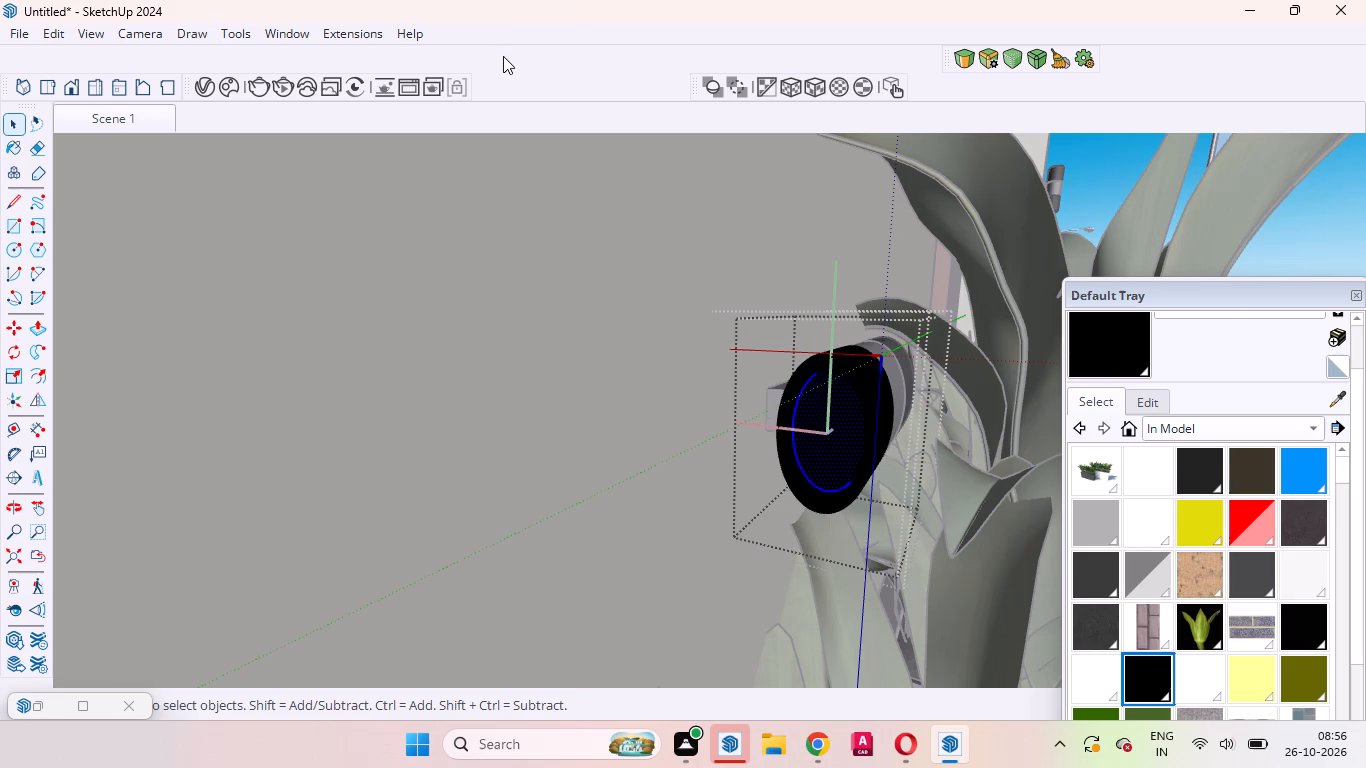
Make the V-Ray Lights tools available in the workspace.
{"action": "left_click_drag", "start_coordinate": [1223, 288], "coordinate": [1196, 279]}
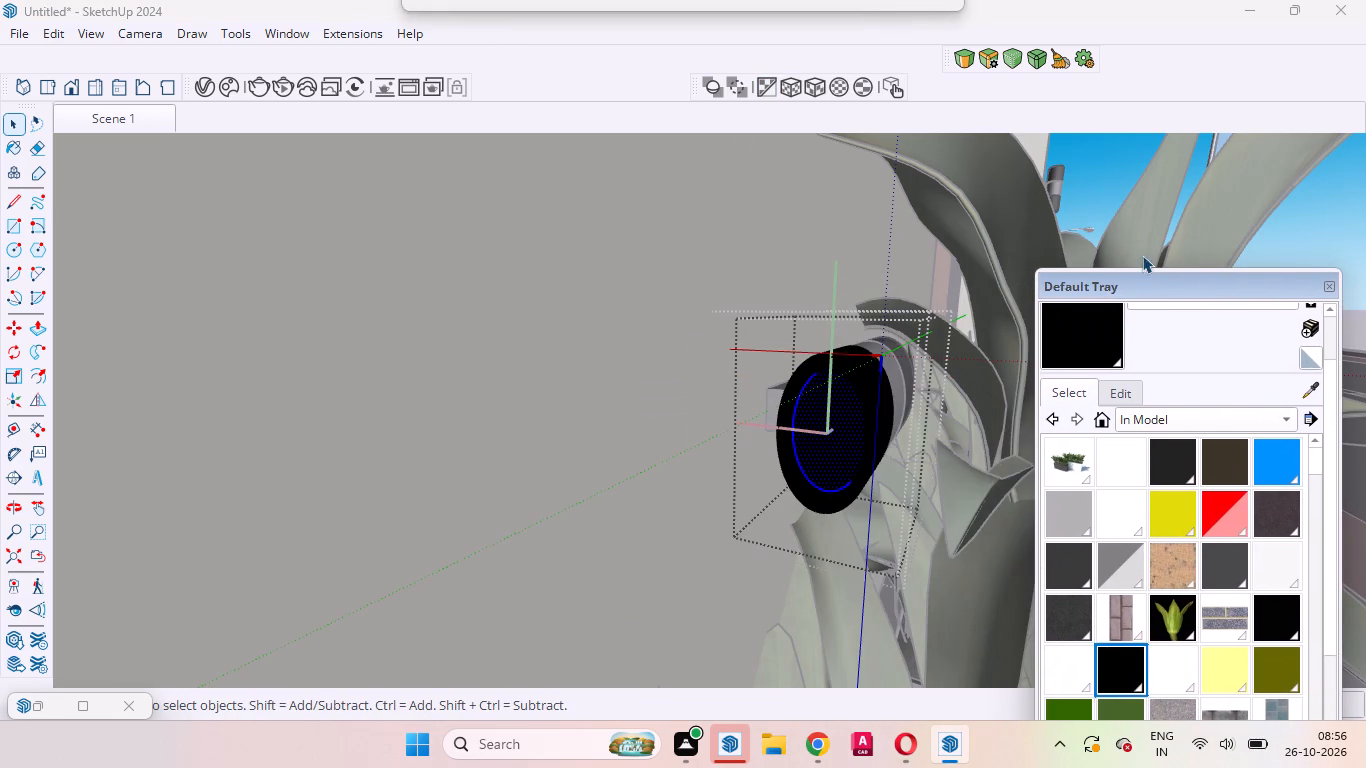
{"action": "right_click", "coordinate": [620, 17]}
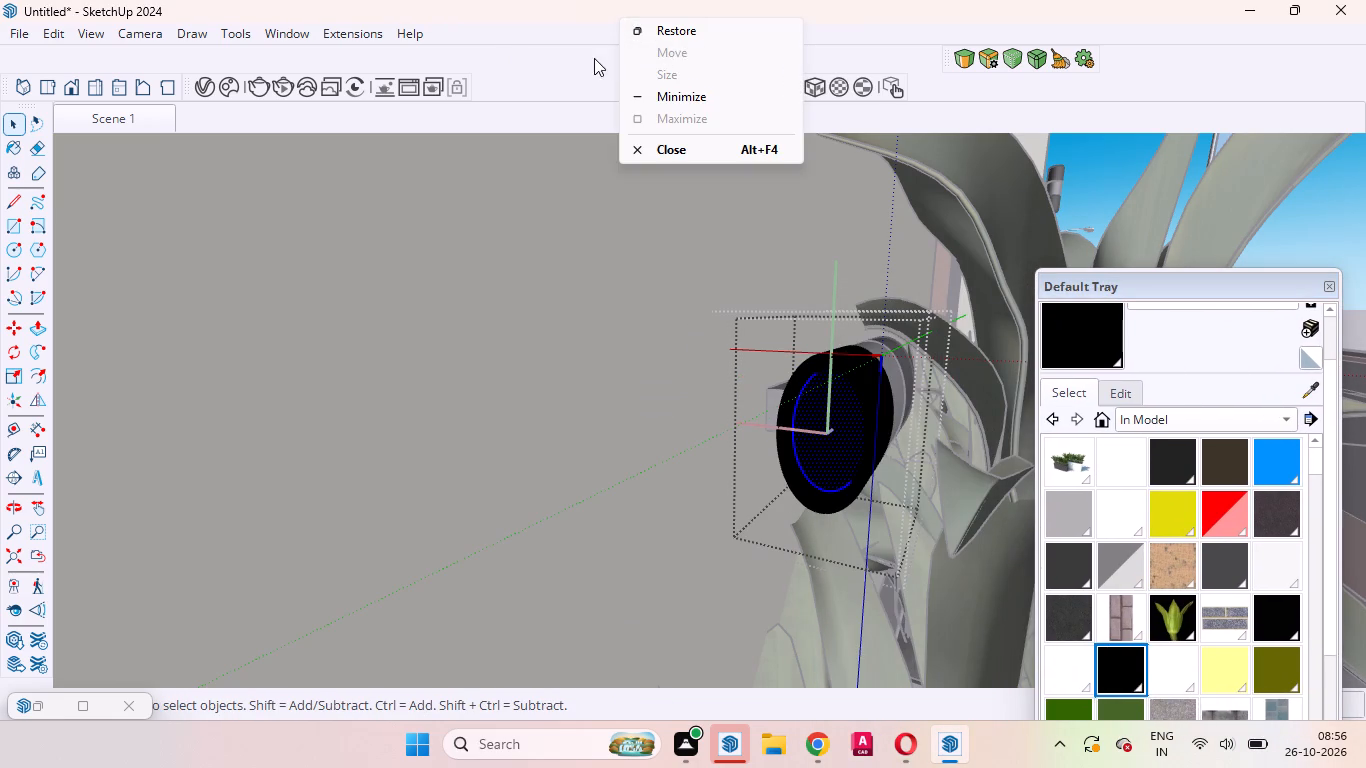
{"action": "right_click", "coordinate": [576, 59]}
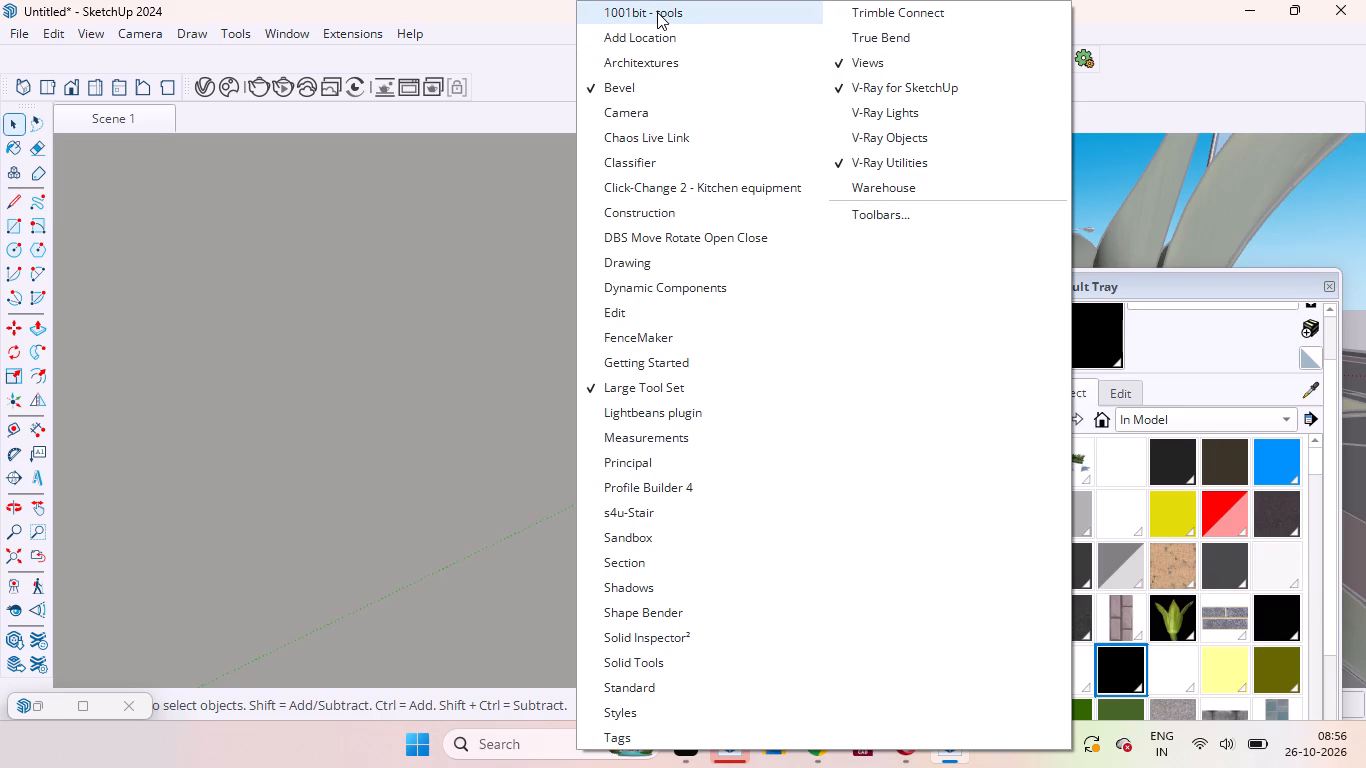
{"action": "left_click", "coordinate": [885, 111]}
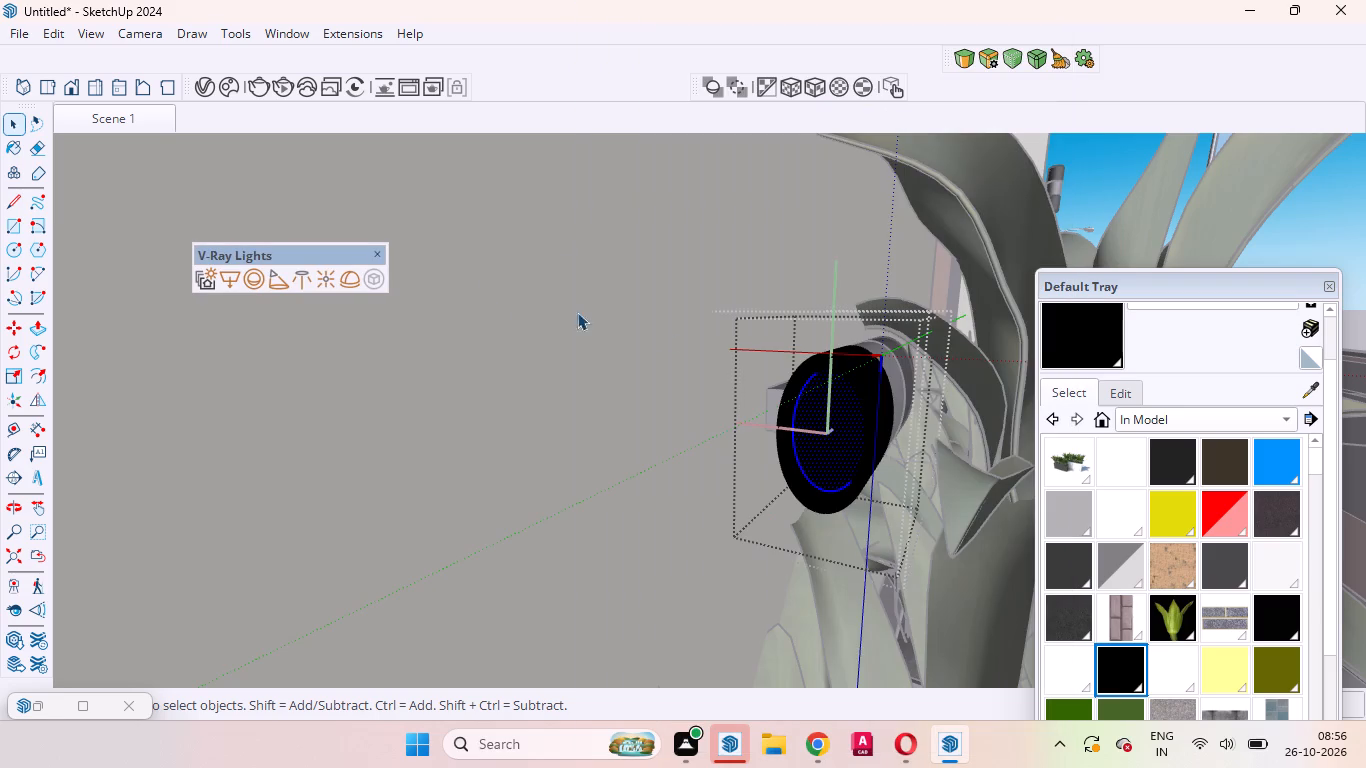
Group the selected circular end face and convert the group into a V-Ray Mesh Light.
{"action": "scroll", "coordinate": [831, 431], "scroll_direction": "up", "scroll_amount": 10}
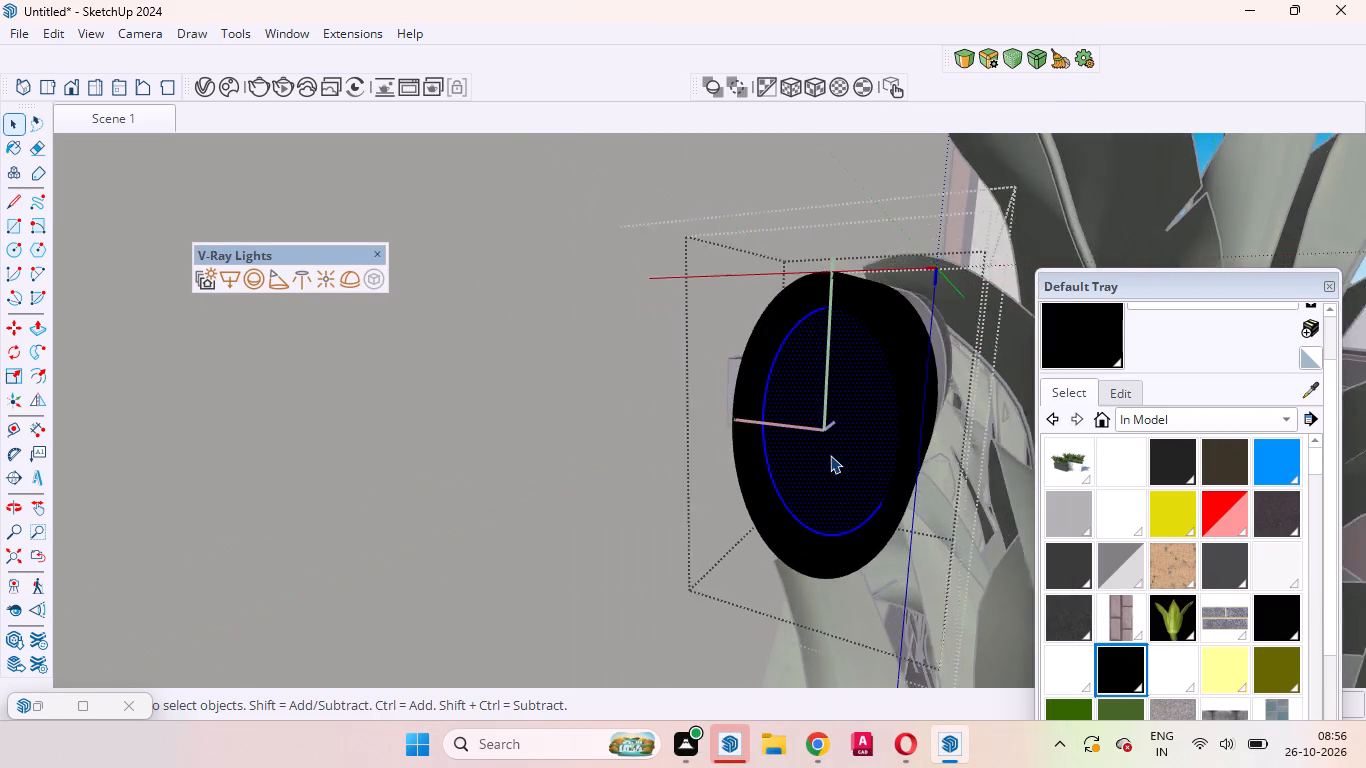
{"action": "middle_click_drag", "start_coordinate": [834, 457], "coordinate": [1038, 422]}
{"action": "middle_click_drag", "start_coordinate": [1002, 424], "coordinate": [896, 432]}
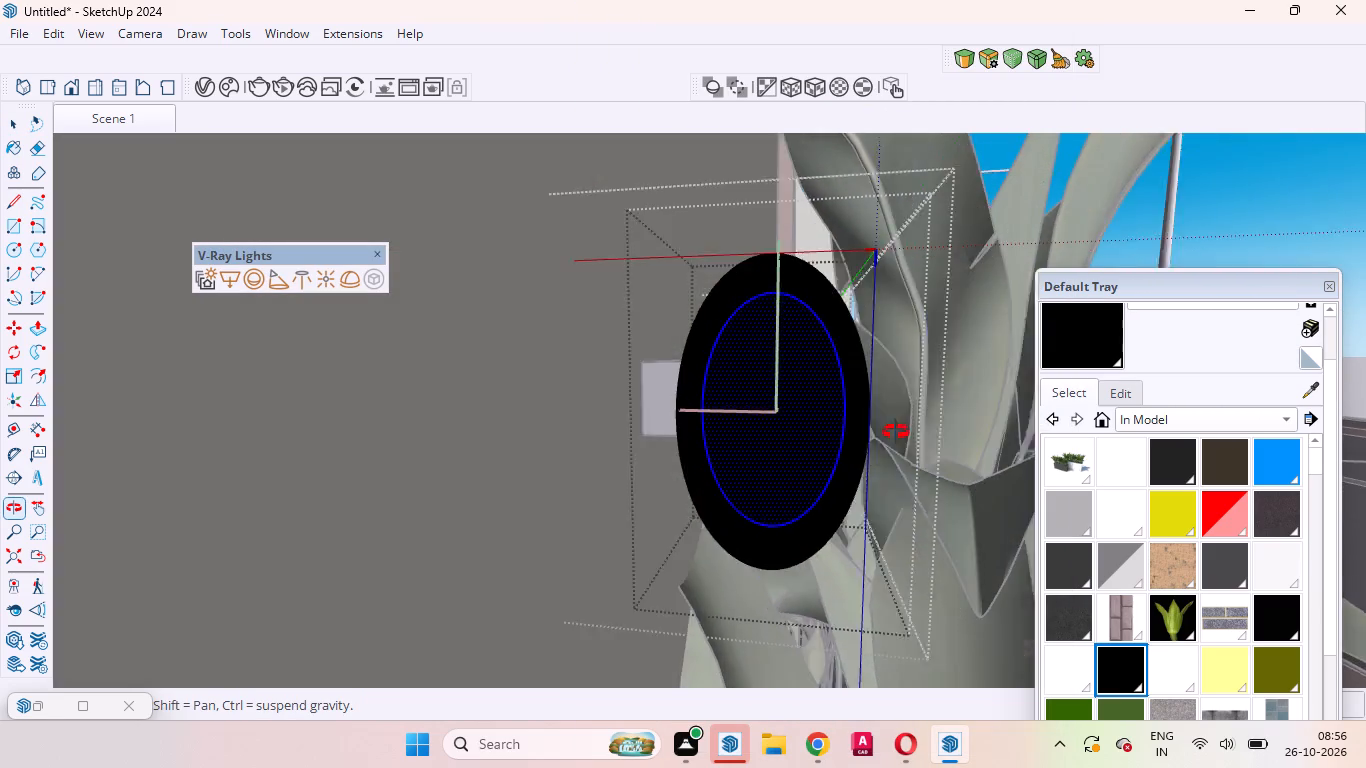
{"action": "middle_click_drag", "start_coordinate": [896, 432], "coordinate": [927, 437]}
{"action": "right_click", "coordinate": [816, 457]}
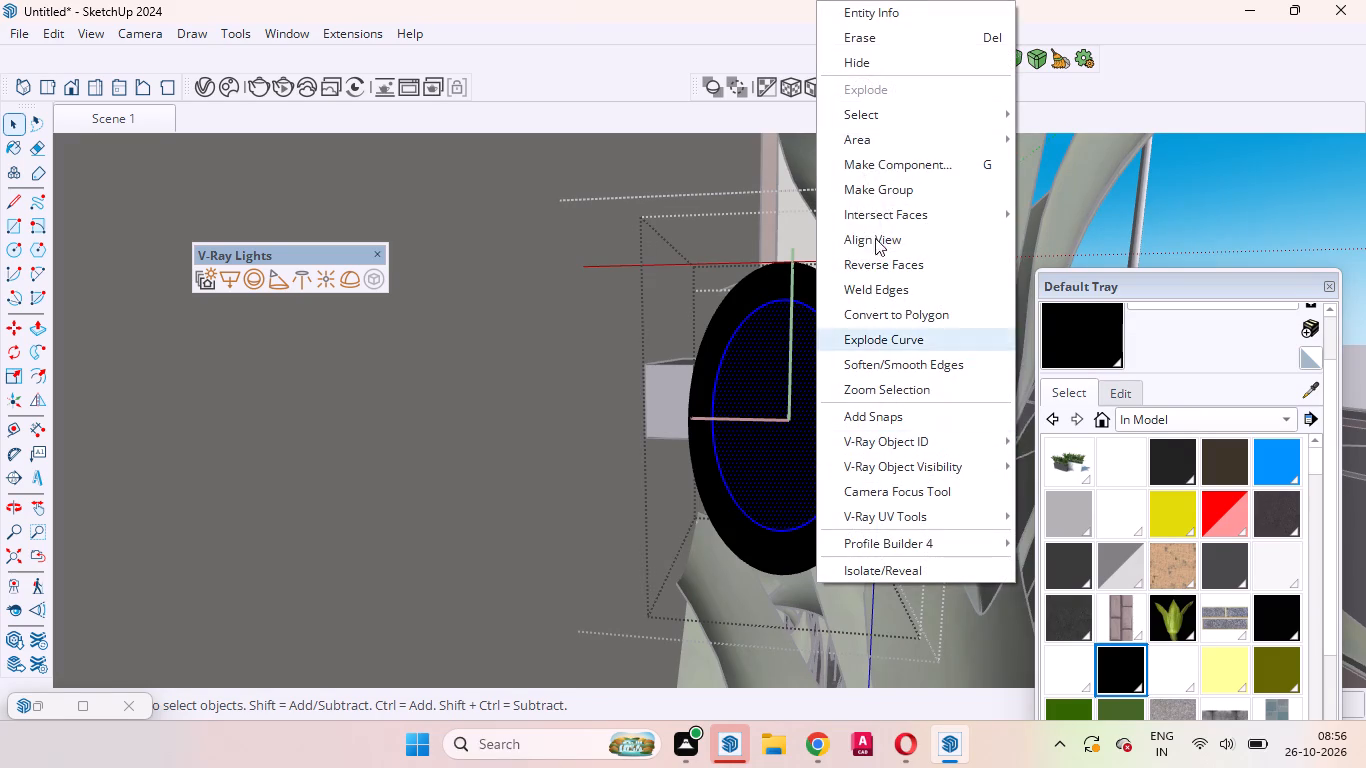
{"action": "left_click", "coordinate": [871, 182]}
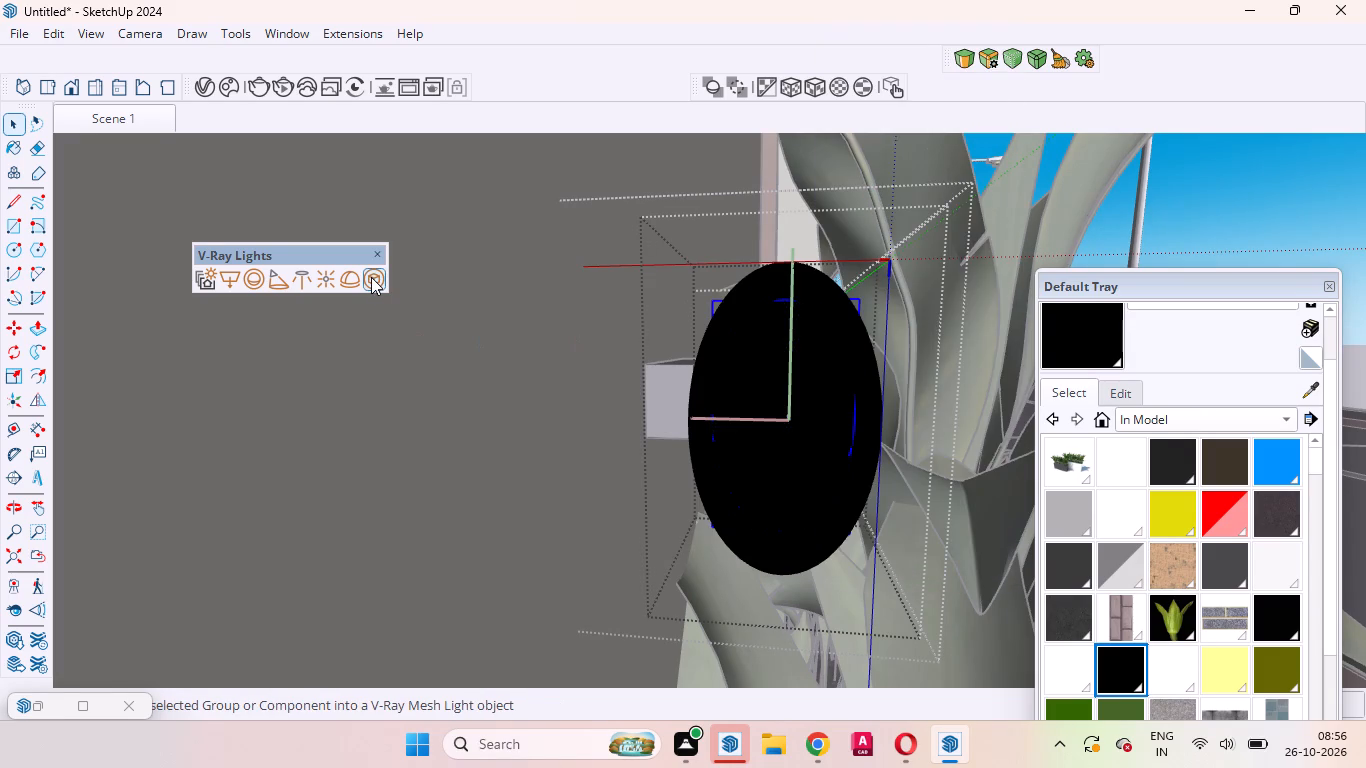
{"action": "left_click", "coordinate": [370, 277]}
Examine the mesh lights at both ends of the planter wall light from several angles.
{"action": "middle_click_drag", "start_coordinate": [860, 318], "coordinate": [667, 471]}
{"action": "scroll", "coordinate": [860, 318], "scroll_direction": "up", "scroll_amount": 1}
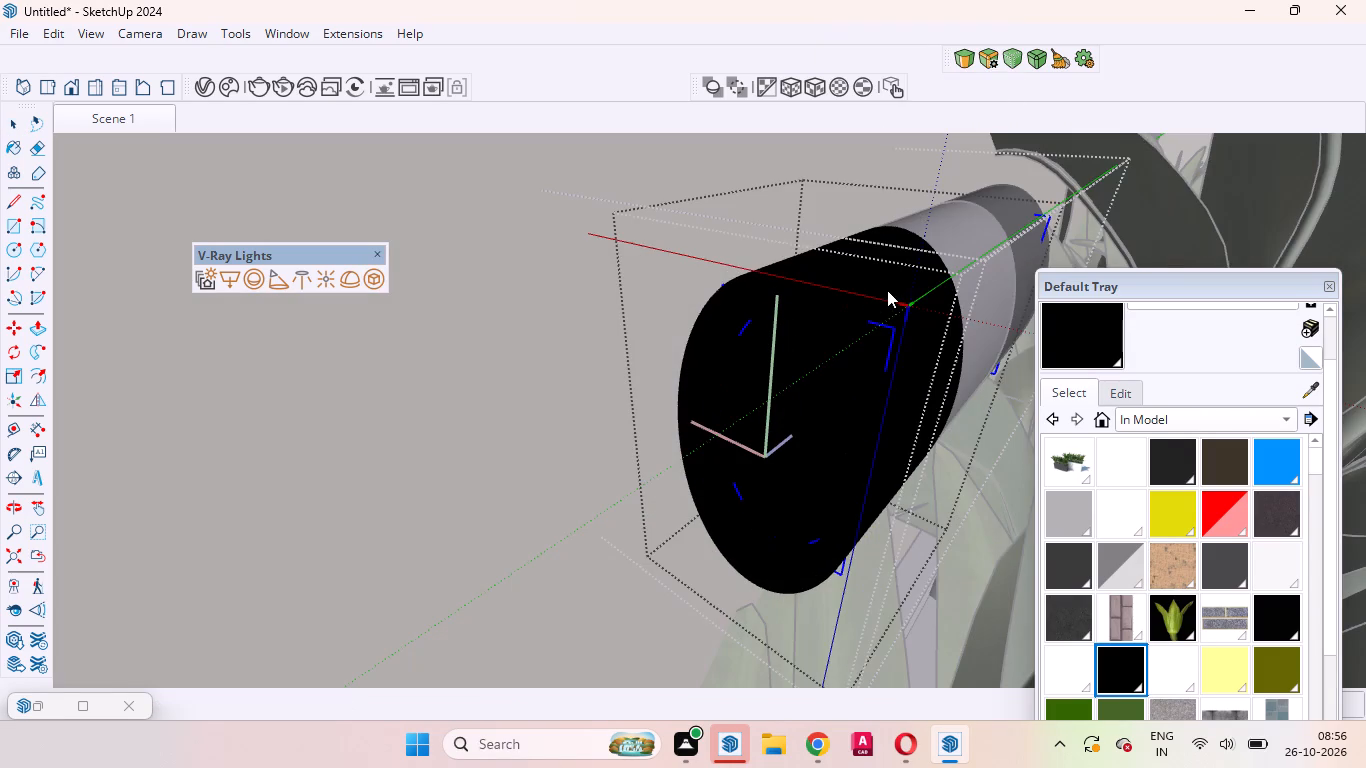
{"action": "middle_click_drag", "start_coordinate": [869, 309], "coordinate": [598, 404]}
{"action": "scroll", "coordinate": [769, 294], "scroll_direction": "down", "scroll_amount": 4}
{"action": "middle_click_drag", "start_coordinate": [848, 306], "coordinate": [627, 395]}
{"action": "scroll", "coordinate": [631, 382], "scroll_direction": "up", "scroll_amount": 1}
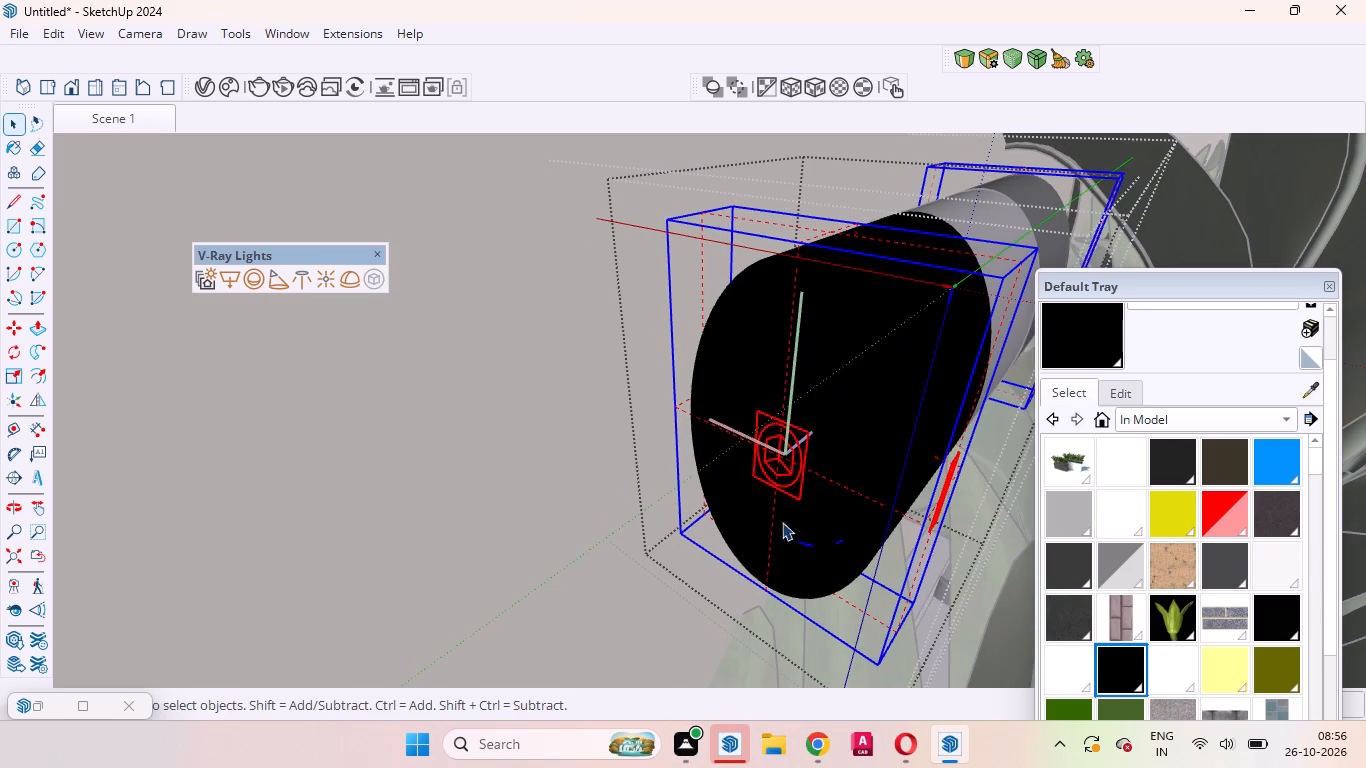
{"action": "scroll", "coordinate": [765, 405], "scroll_direction": "down", "scroll_amount": 5}
{"action": "middle_click_drag", "start_coordinate": [843, 374], "coordinate": [640, 394]}
{"action": "scroll", "coordinate": [640, 394], "scroll_direction": "up", "scroll_amount": 1}
{"action": "scroll", "coordinate": [663, 282], "scroll_direction": "down", "scroll_amount": 14}
{"action": "middle_click_drag", "start_coordinate": [922, 317], "coordinate": [637, 313]}
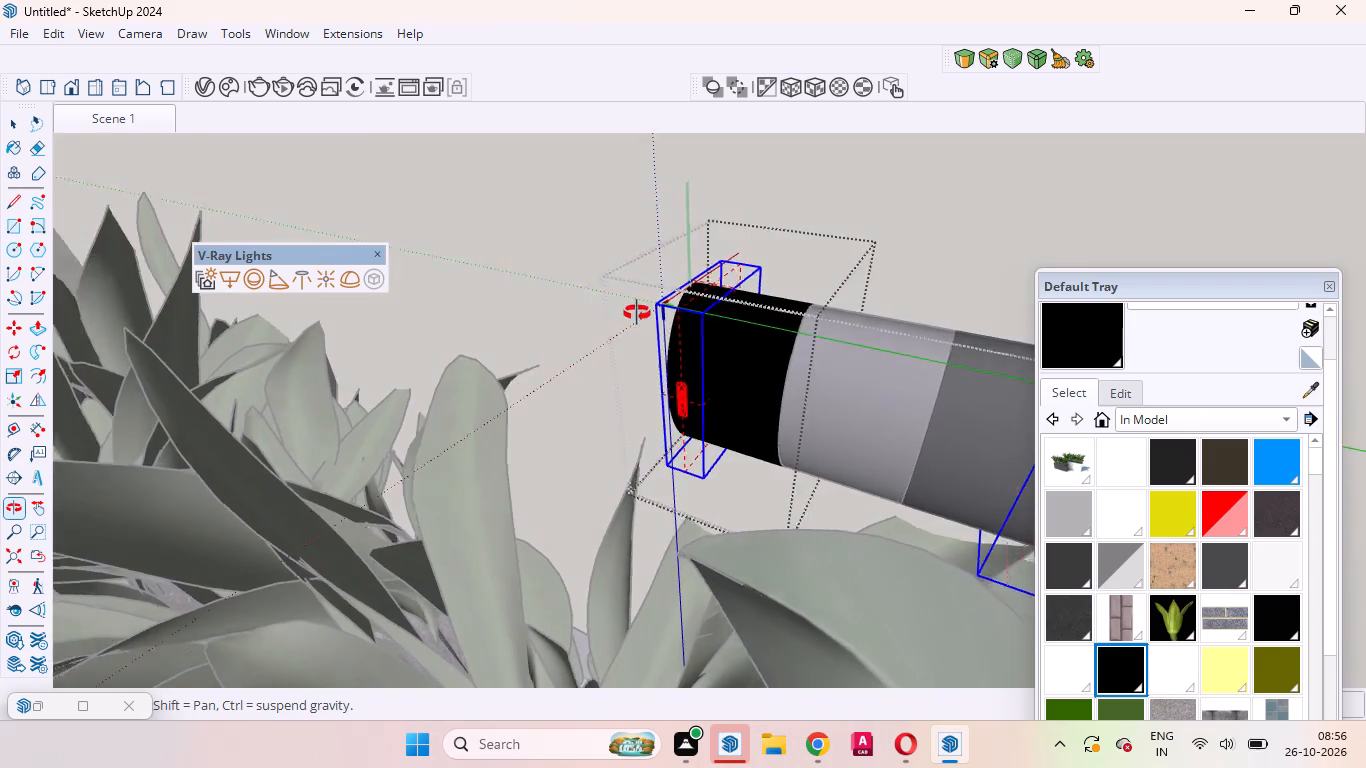
{"action": "middle_click_drag", "start_coordinate": [637, 313], "coordinate": [606, 300]}
{"action": "scroll", "coordinate": [671, 287], "scroll_direction": "down", "scroll_amount": 10}
{"action": "scroll", "coordinate": [887, 359], "scroll_direction": "up", "scroll_amount": 2}
{"action": "scroll", "coordinate": [781, 372], "scroll_direction": "up", "scroll_amount": 6}
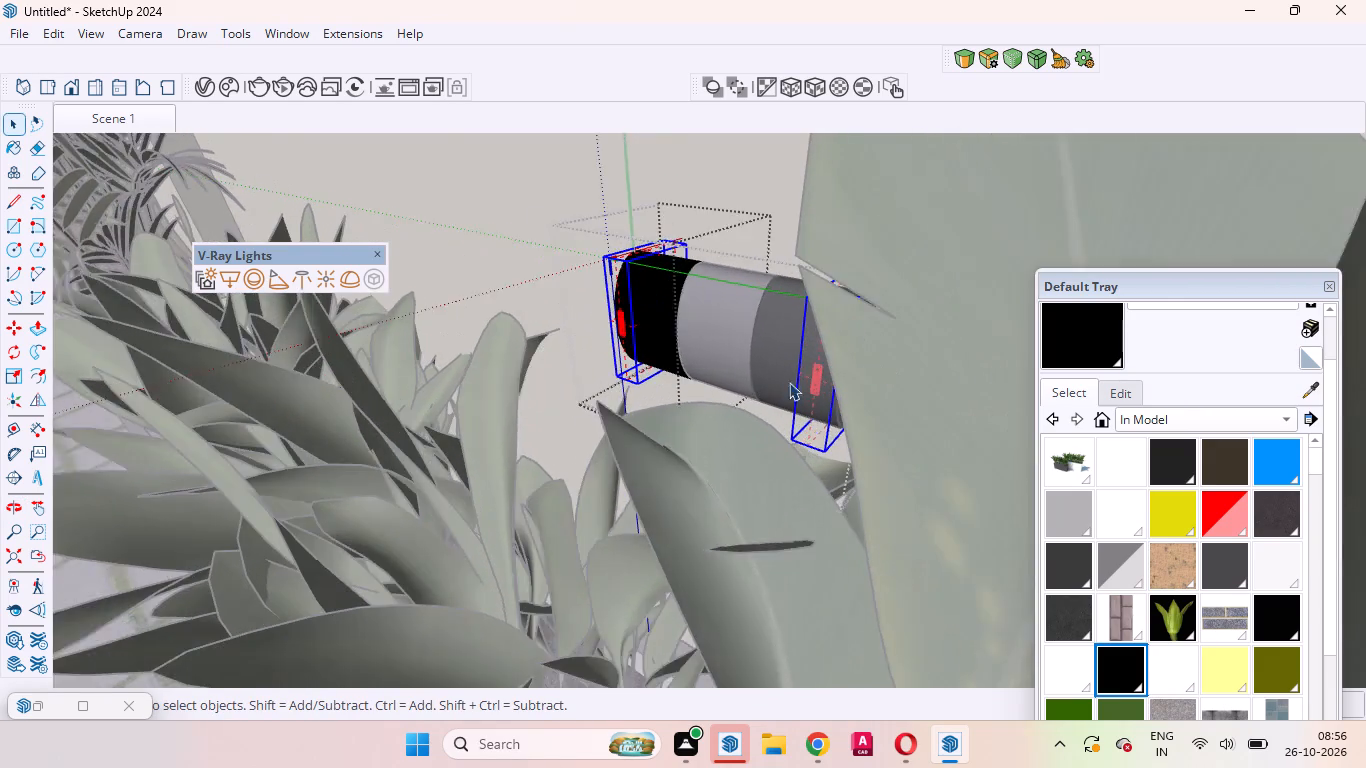
{"action": "scroll", "coordinate": [789, 382], "scroll_direction": "up", "scroll_amount": 10}
{"action": "scroll", "coordinate": [883, 432], "scroll_direction": "up", "scroll_amount": 1}
{"action": "middle_click_drag", "start_coordinate": [883, 432], "coordinate": [867, 427]}
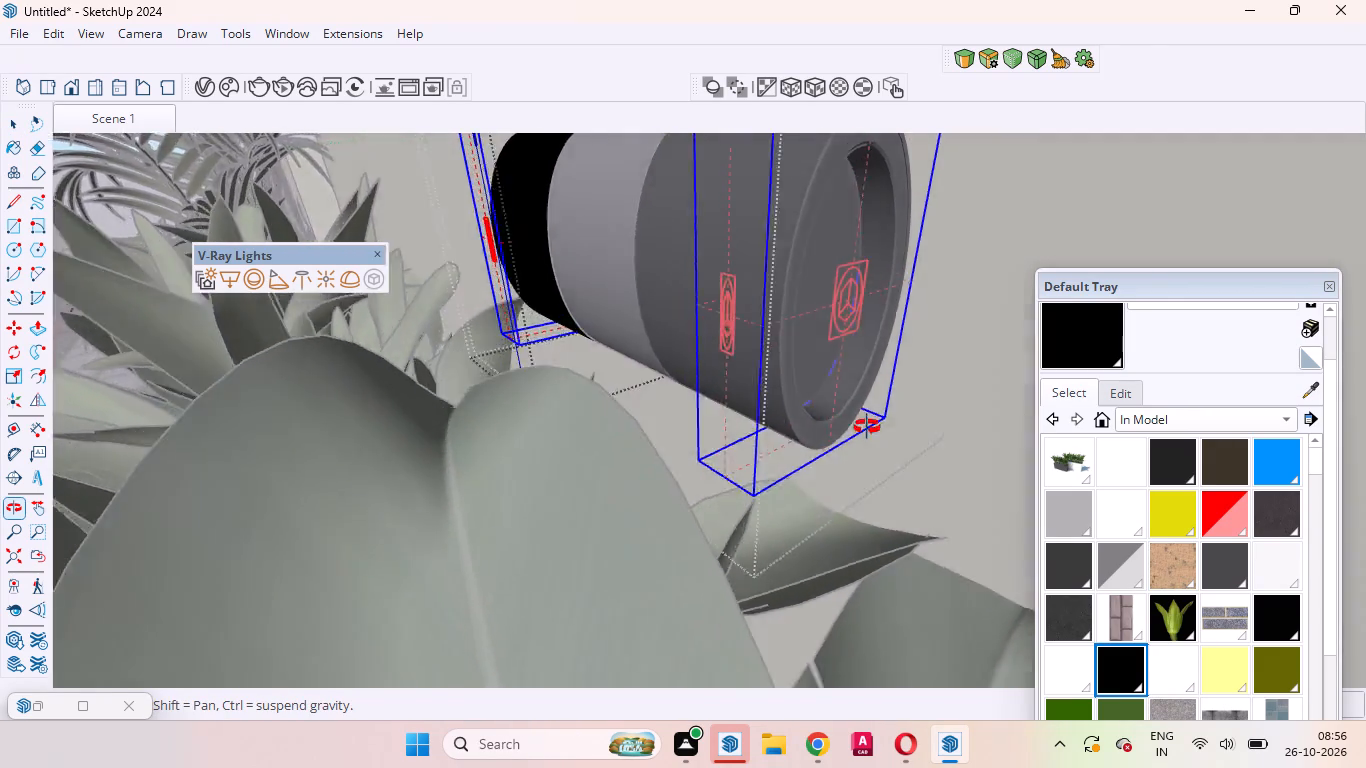
{"action": "middle_click_drag", "start_coordinate": [867, 427], "coordinate": [1096, 466]}
{"action": "scroll", "coordinate": [928, 353], "scroll_direction": "down", "scroll_amount": 20}
{"action": "scroll", "coordinate": [928, 353], "scroll_direction": "down", "scroll_amount": 2}
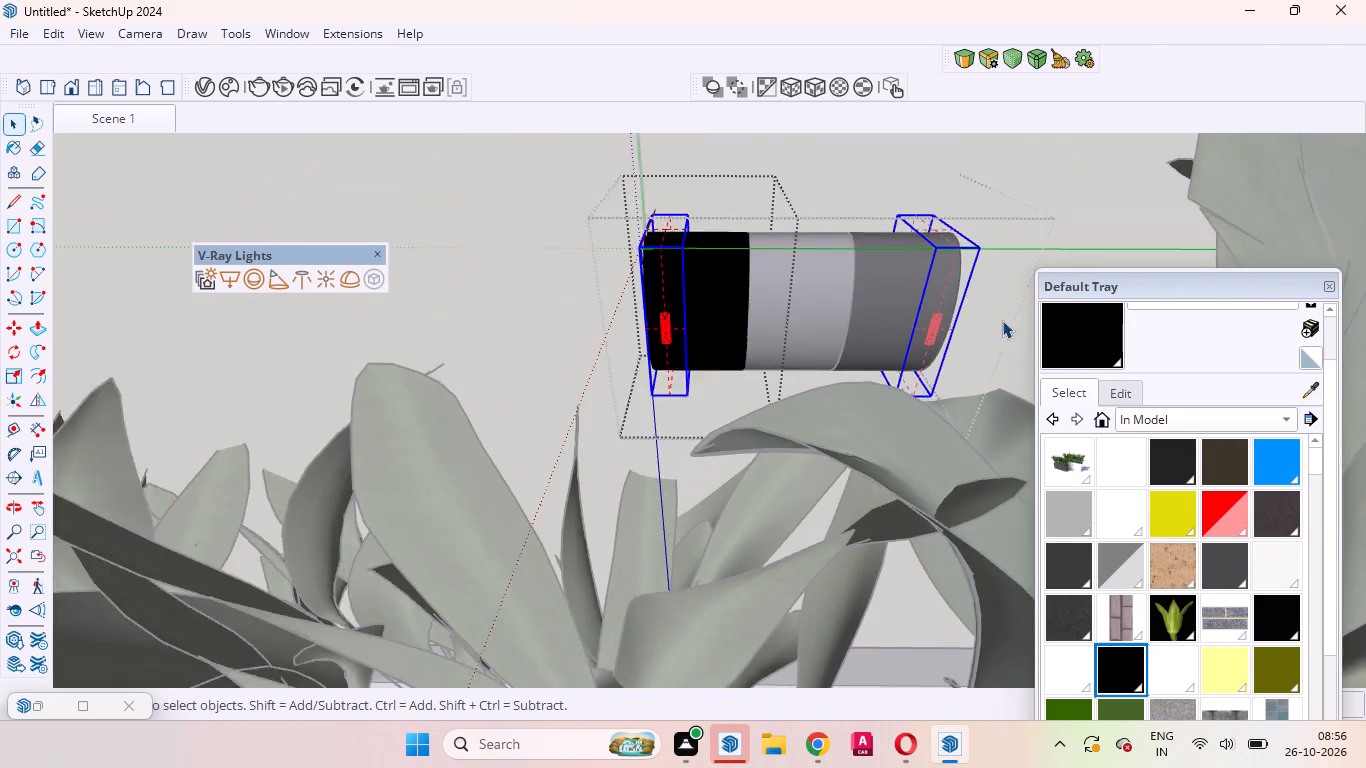
Examine the mesh lights on the other wall lights of the boundary pillars and facade.
{"action": "scroll", "coordinate": [1002, 320], "scroll_direction": "down", "scroll_amount": 20}
{"action": "scroll", "coordinate": [1002, 320], "scroll_direction": "down", "scroll_amount": 19}
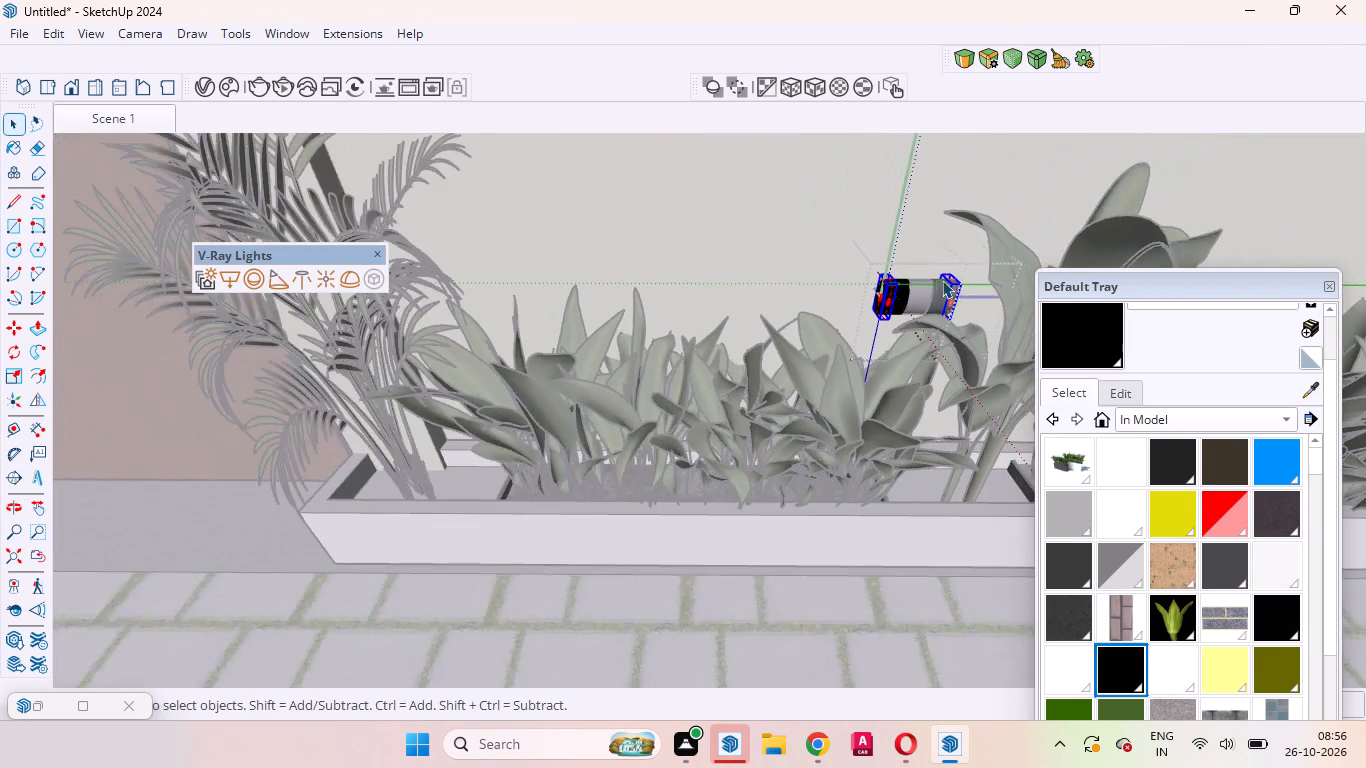
{"action": "scroll", "coordinate": [938, 284], "scroll_direction": "down", "scroll_amount": 20}
{"action": "scroll", "coordinate": [938, 284], "scroll_direction": "down", "scroll_amount": 17}
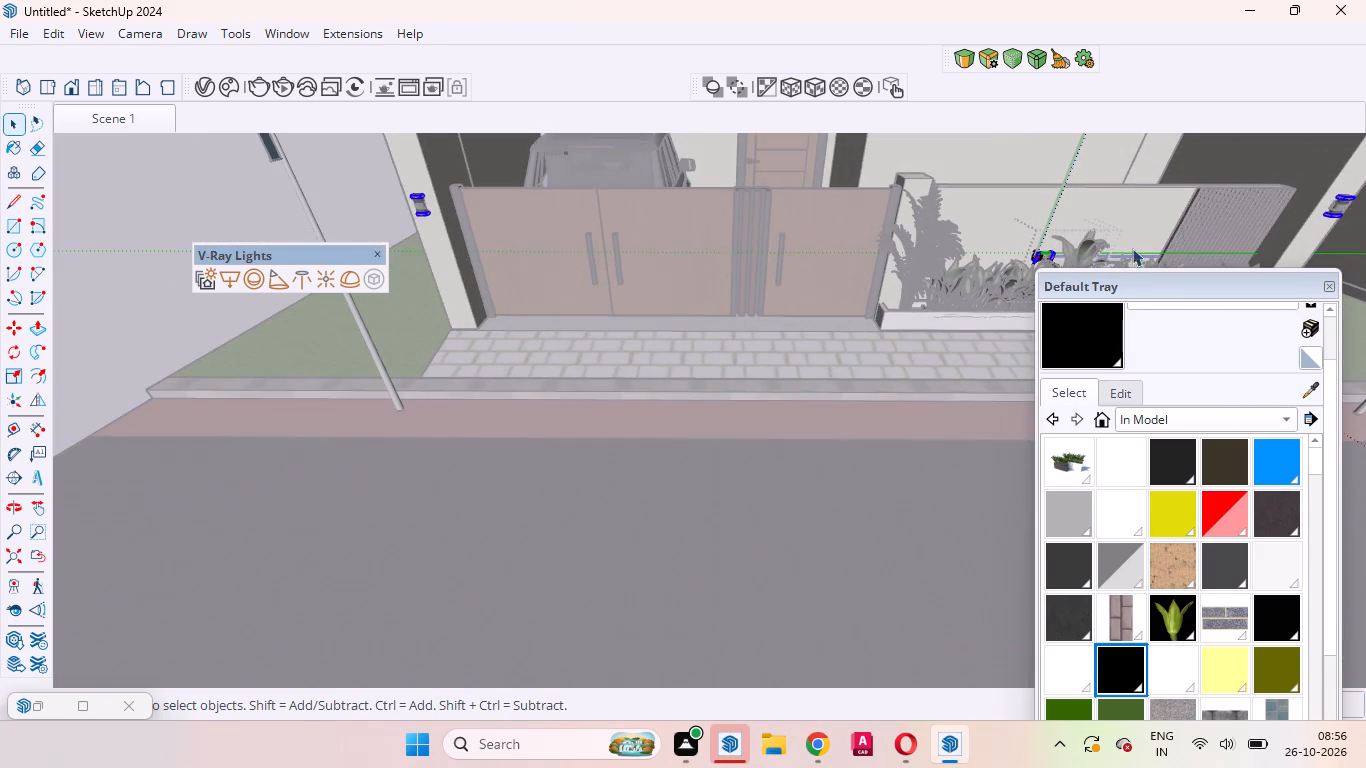
{"action": "scroll", "coordinate": [414, 194], "scroll_direction": "up", "scroll_amount": 20}
{"action": "scroll", "coordinate": [414, 194], "scroll_direction": "up", "scroll_amount": 3}
{"action": "scroll", "coordinate": [473, 384], "scroll_direction": "down", "scroll_amount": 5}
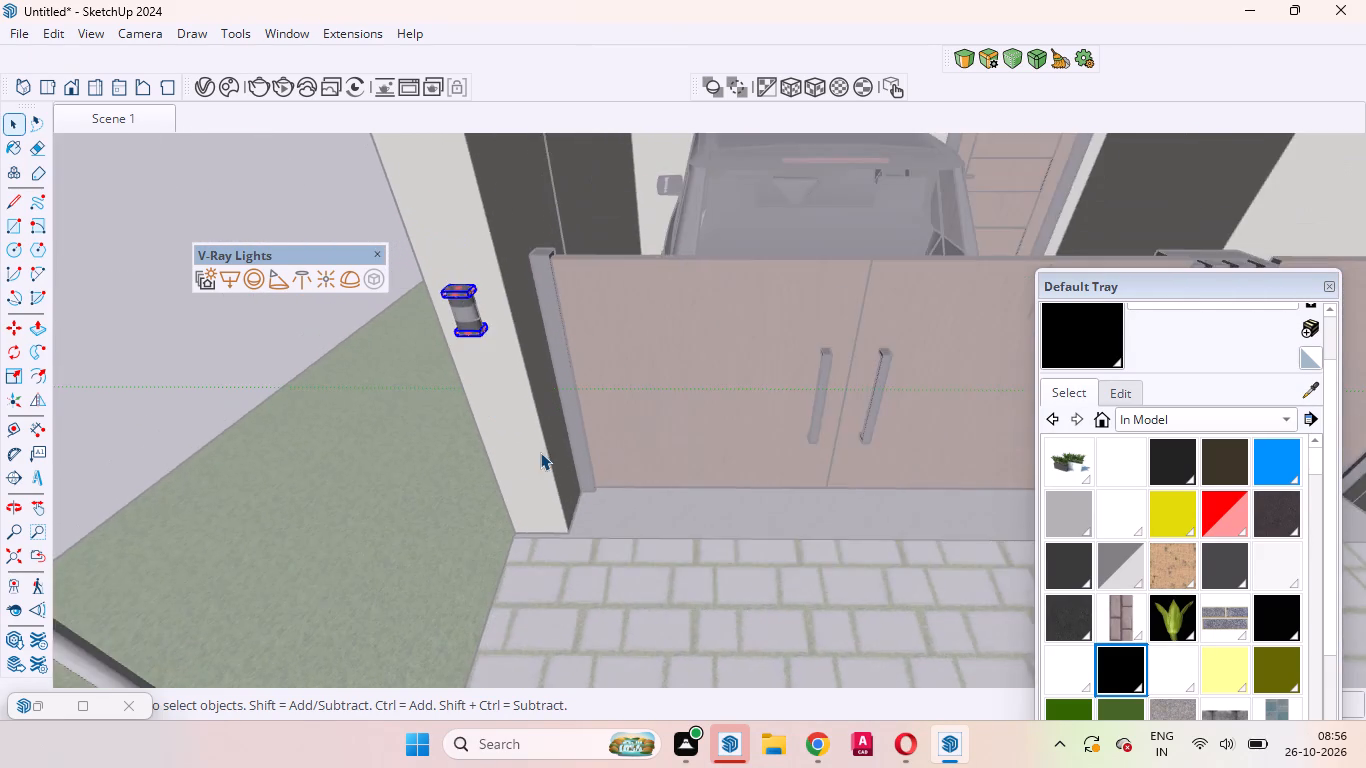
{"action": "scroll", "coordinate": [540, 452], "scroll_direction": "down", "scroll_amount": 20}
{"action": "scroll", "coordinate": [540, 452], "scroll_direction": "down", "scroll_amount": 3}
{"action": "scroll", "coordinate": [447, 448], "scroll_direction": "up", "scroll_amount": 13}
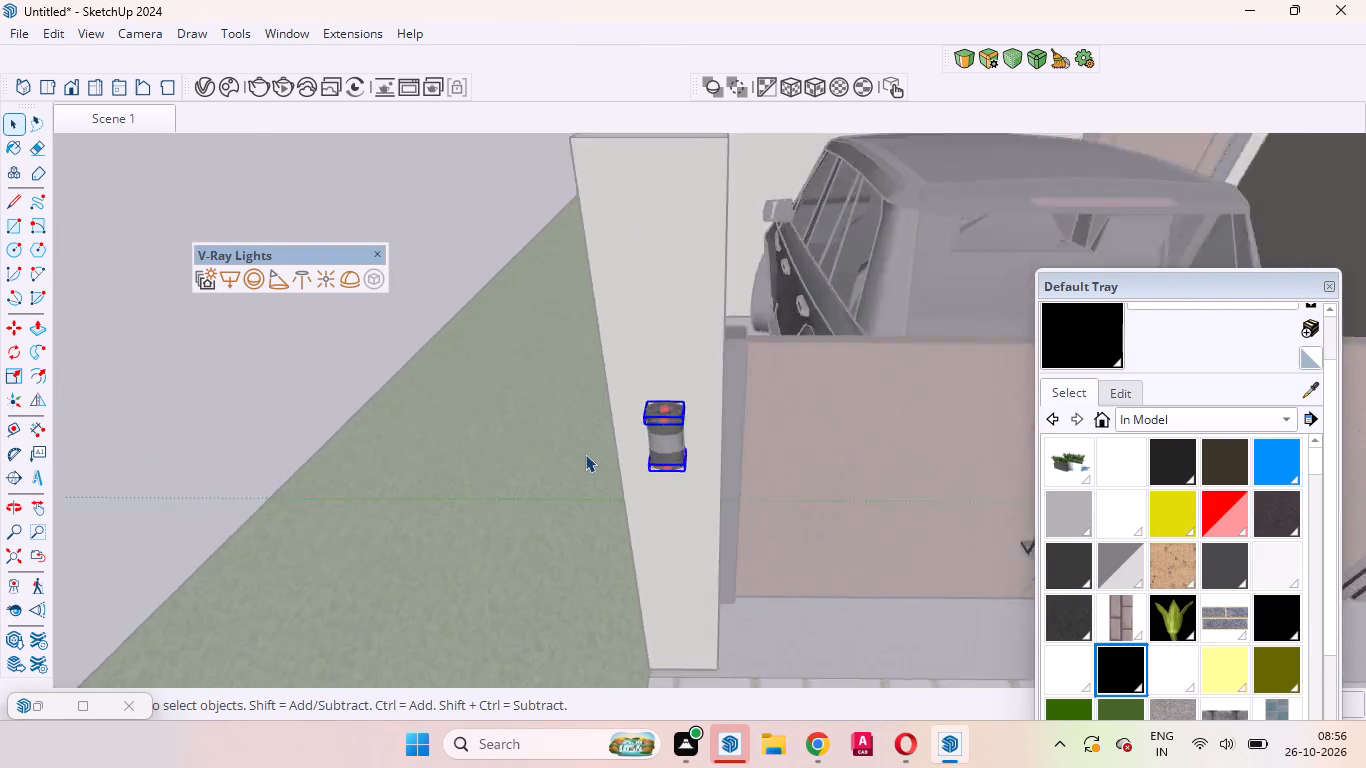
{"action": "scroll", "coordinate": [585, 454], "scroll_direction": "up", "scroll_amount": 2}
{"action": "scroll", "coordinate": [561, 450], "scroll_direction": "down", "scroll_amount": 4}
{"action": "scroll", "coordinate": [638, 422], "scroll_direction": "down", "scroll_amount": 13}
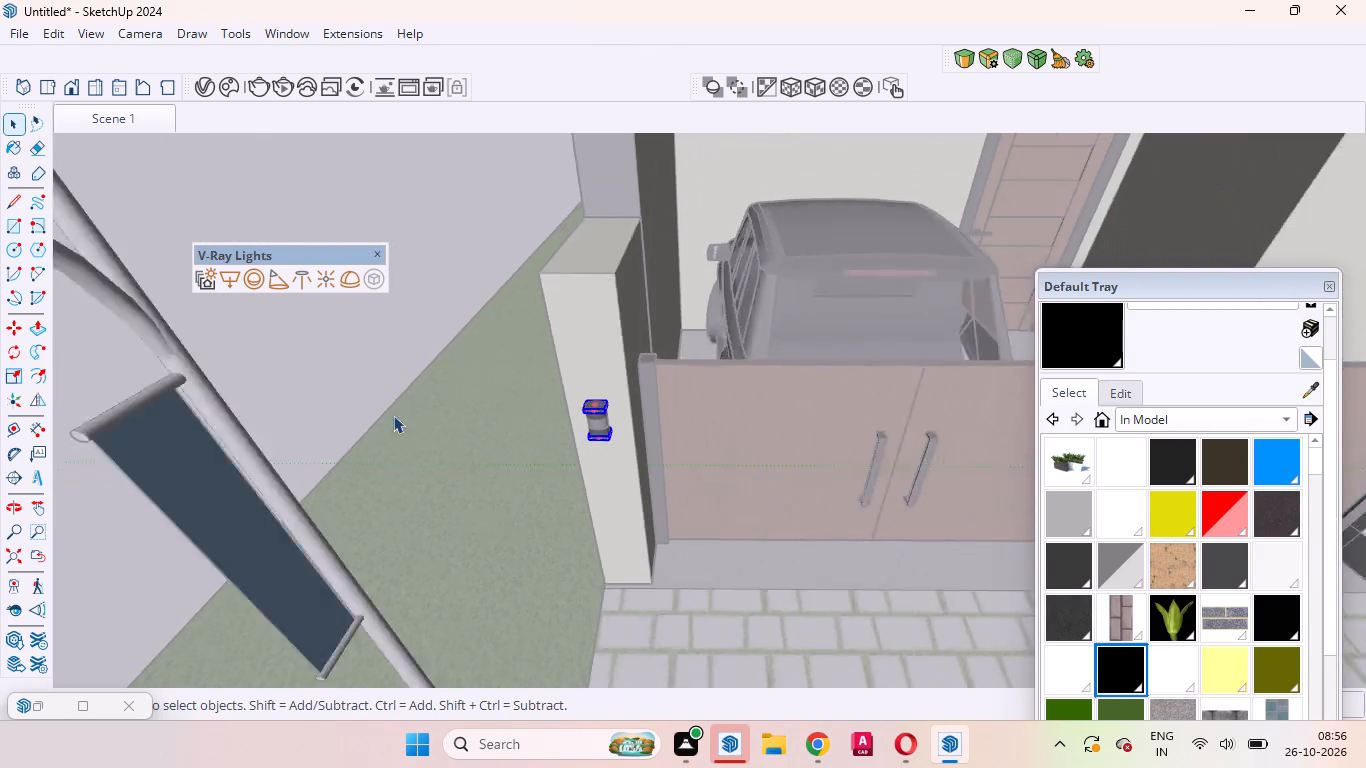
{"action": "scroll", "coordinate": [393, 415], "scroll_direction": "down", "scroll_amount": 20}
{"action": "scroll", "coordinate": [393, 415], "scroll_direction": "down", "scroll_amount": 13}
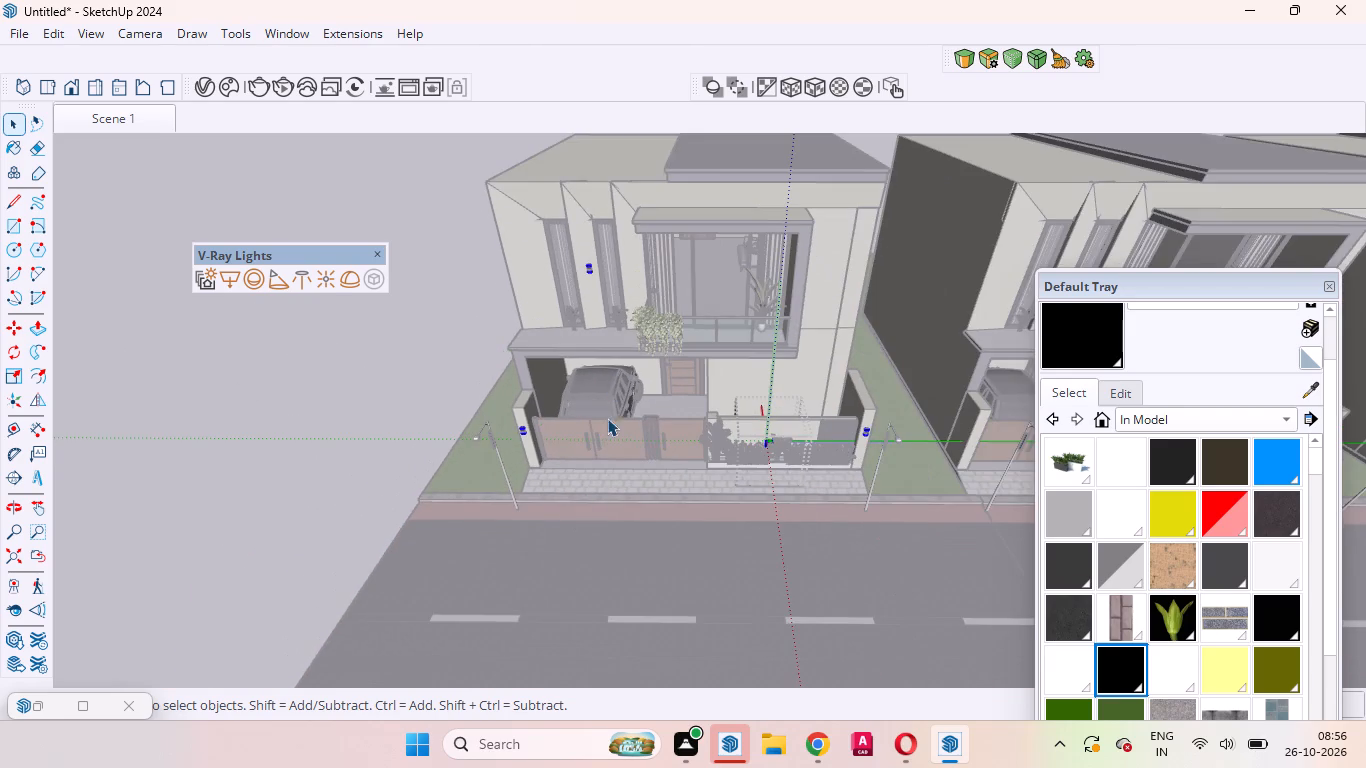
Set the colour temperature of the wall lights' Mesh Light to 5500 K in the V-Ray Asset Editor.
{"action": "scroll", "coordinate": [592, 252], "scroll_direction": "up", "scroll_amount": 20}
{"action": "scroll", "coordinate": [592, 252], "scroll_direction": "up", "scroll_amount": 15}
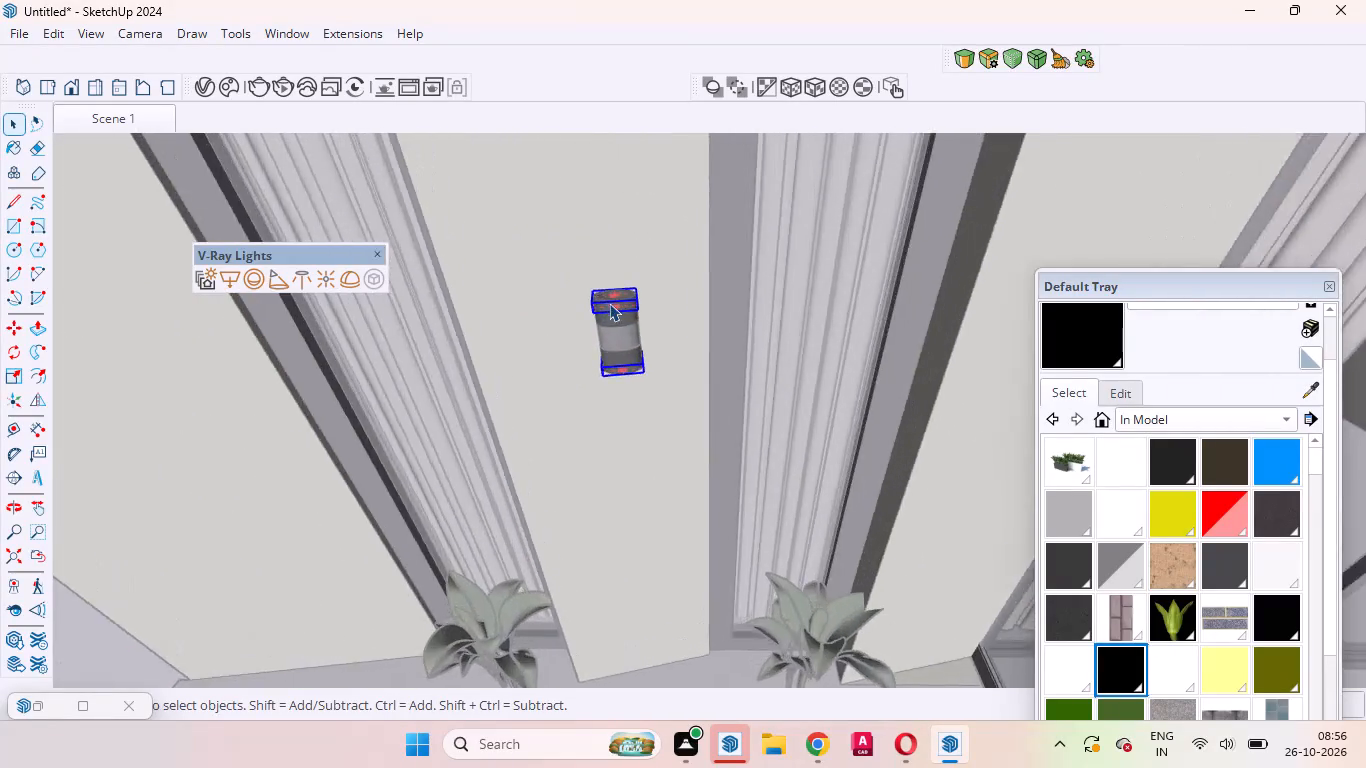
{"action": "scroll", "coordinate": [609, 303], "scroll_direction": "up", "scroll_amount": 10}
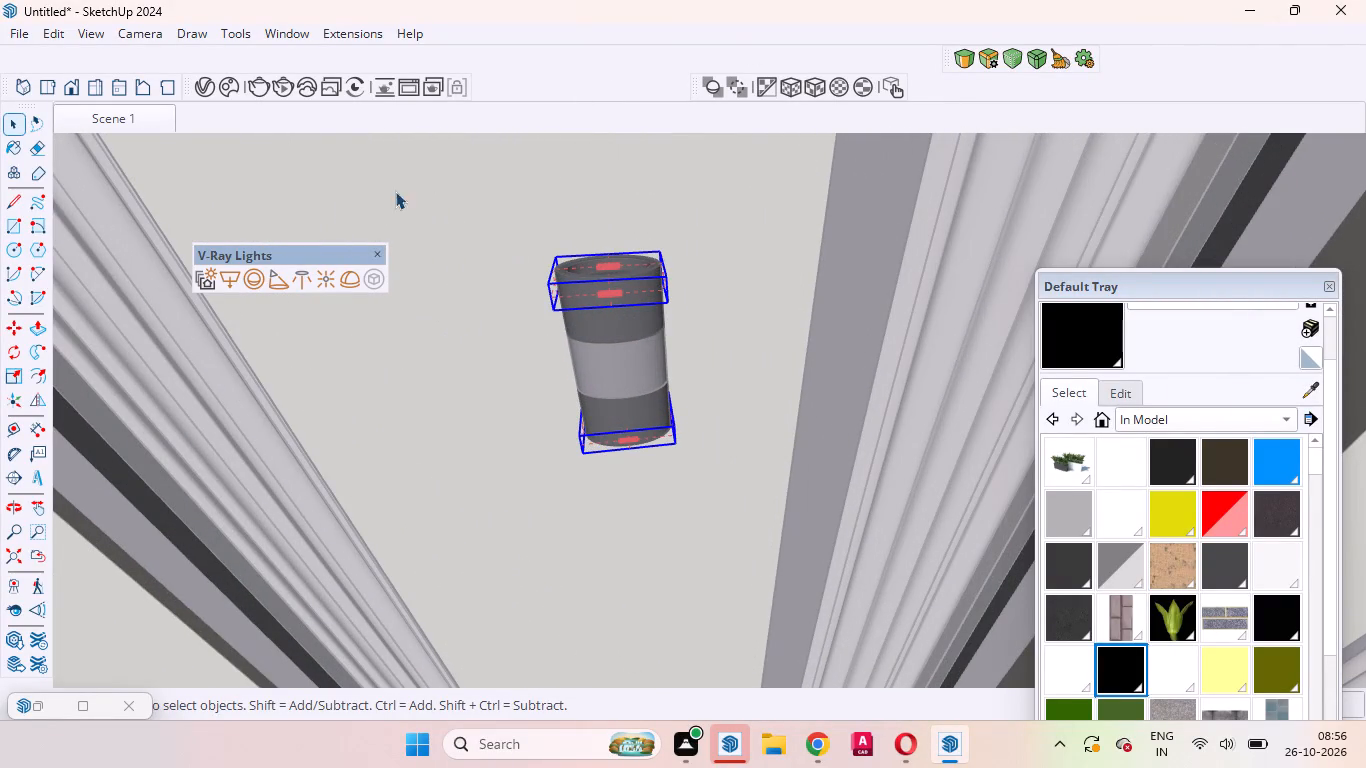
{"action": "left_click", "coordinate": [199, 90]}
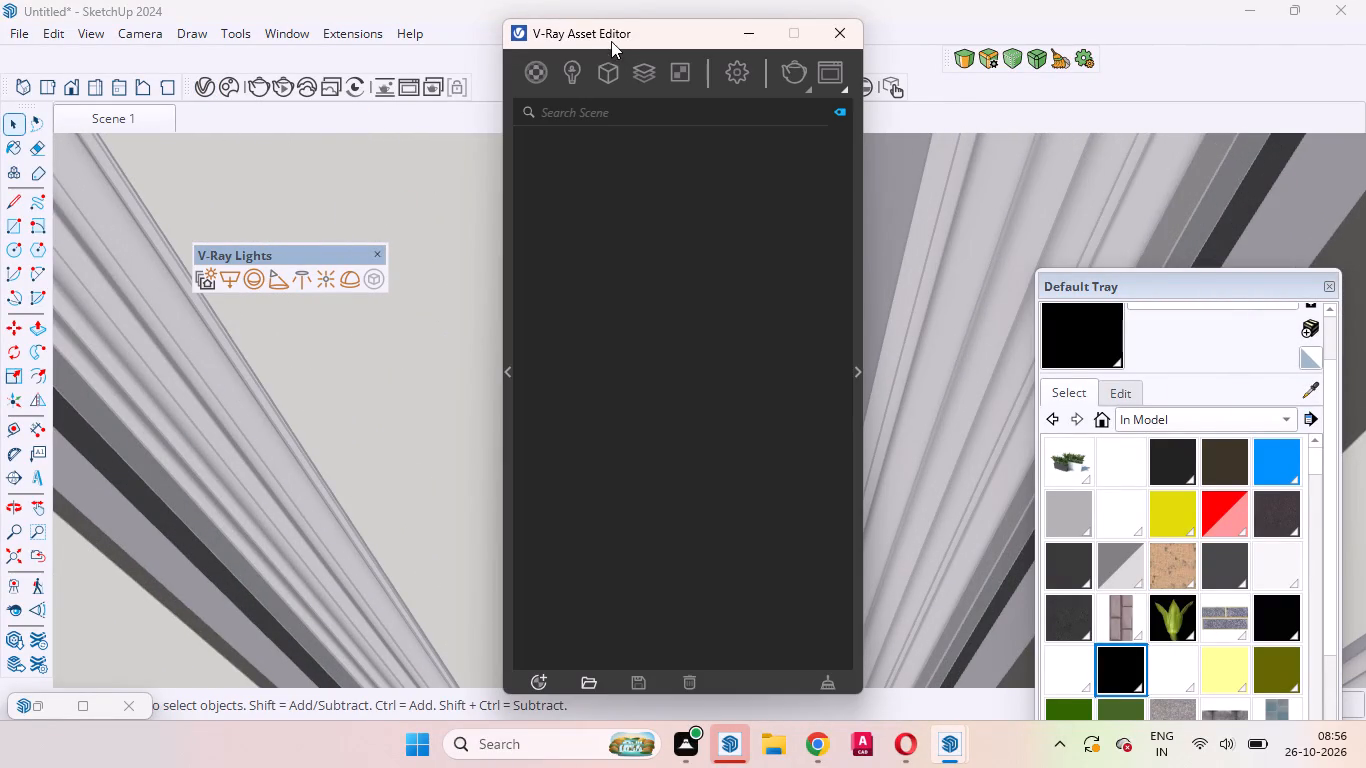
{"action": "left_click_drag", "start_coordinate": [608, 34], "coordinate": [632, 37]}
{"action": "left_click", "coordinate": [586, 69]}
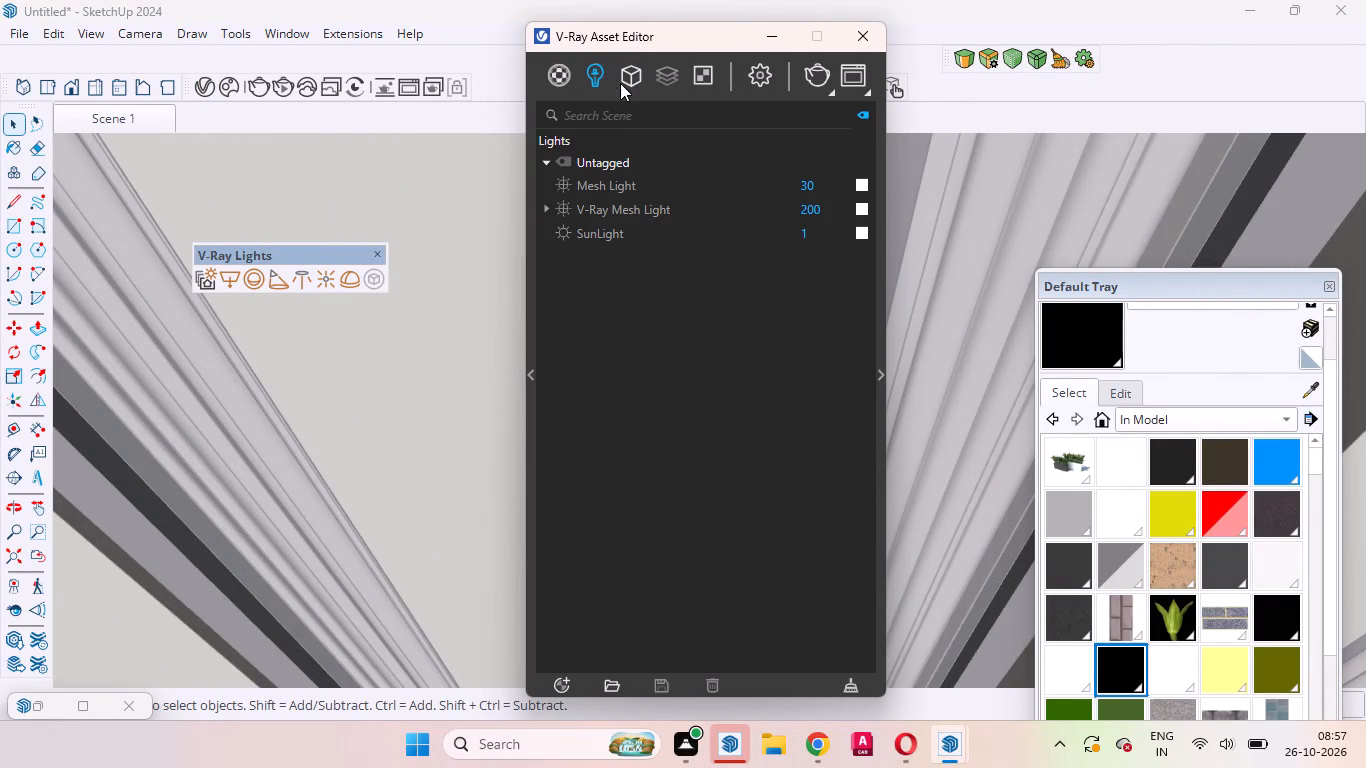
{"action": "left_click", "coordinate": [866, 183]}
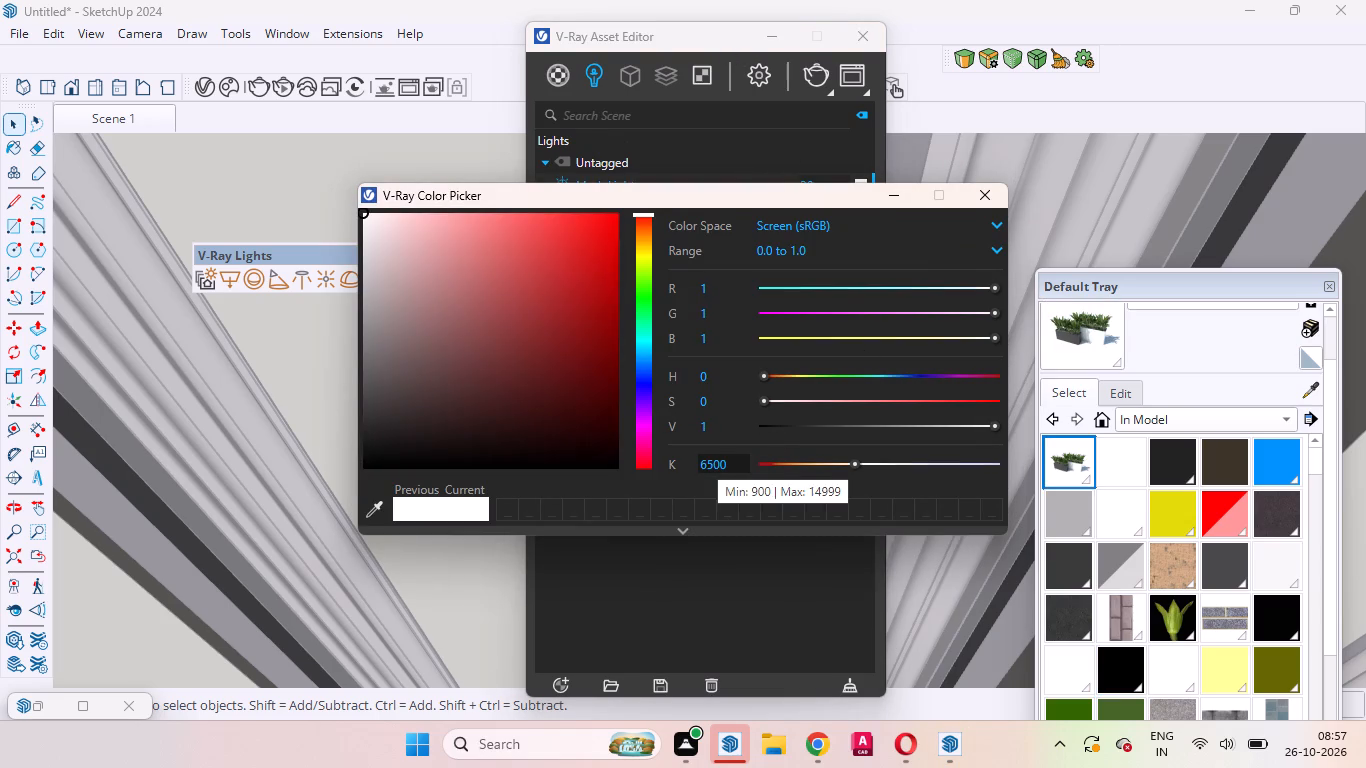
{"action": "left_click", "coordinate": [707, 464]}
{"action": "key", "text": "BackSpace"}
{"action": "key", "text": "5"}
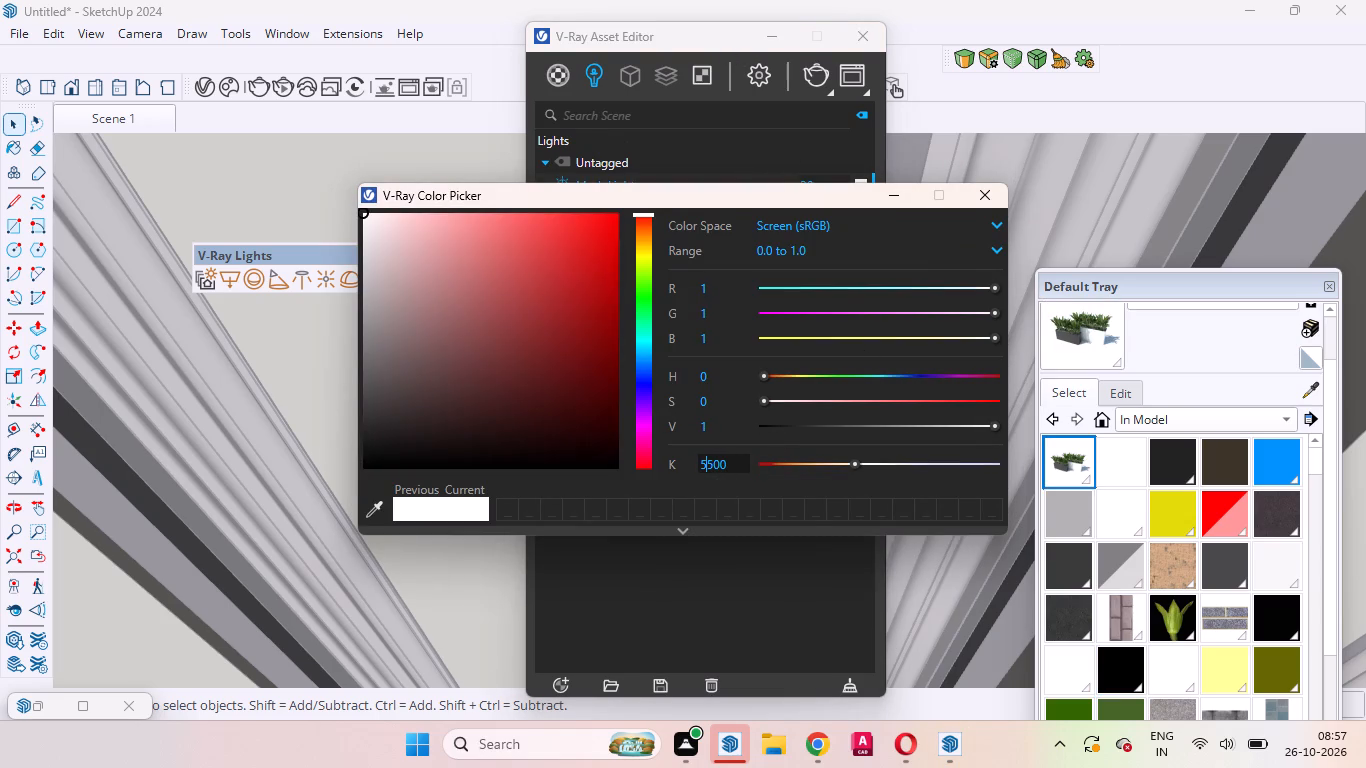
{"action": "key", "text": "Return"}
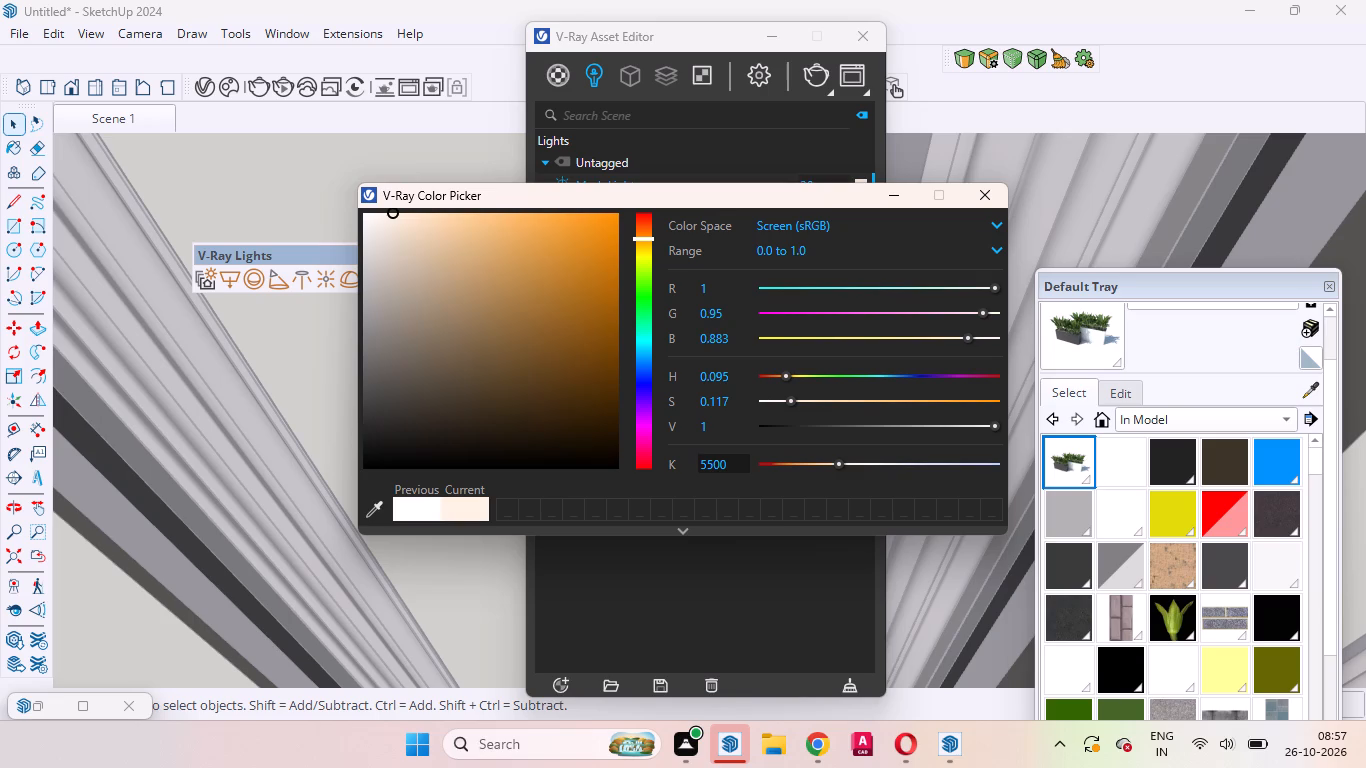
{"action": "left_click", "coordinate": [971, 195]}
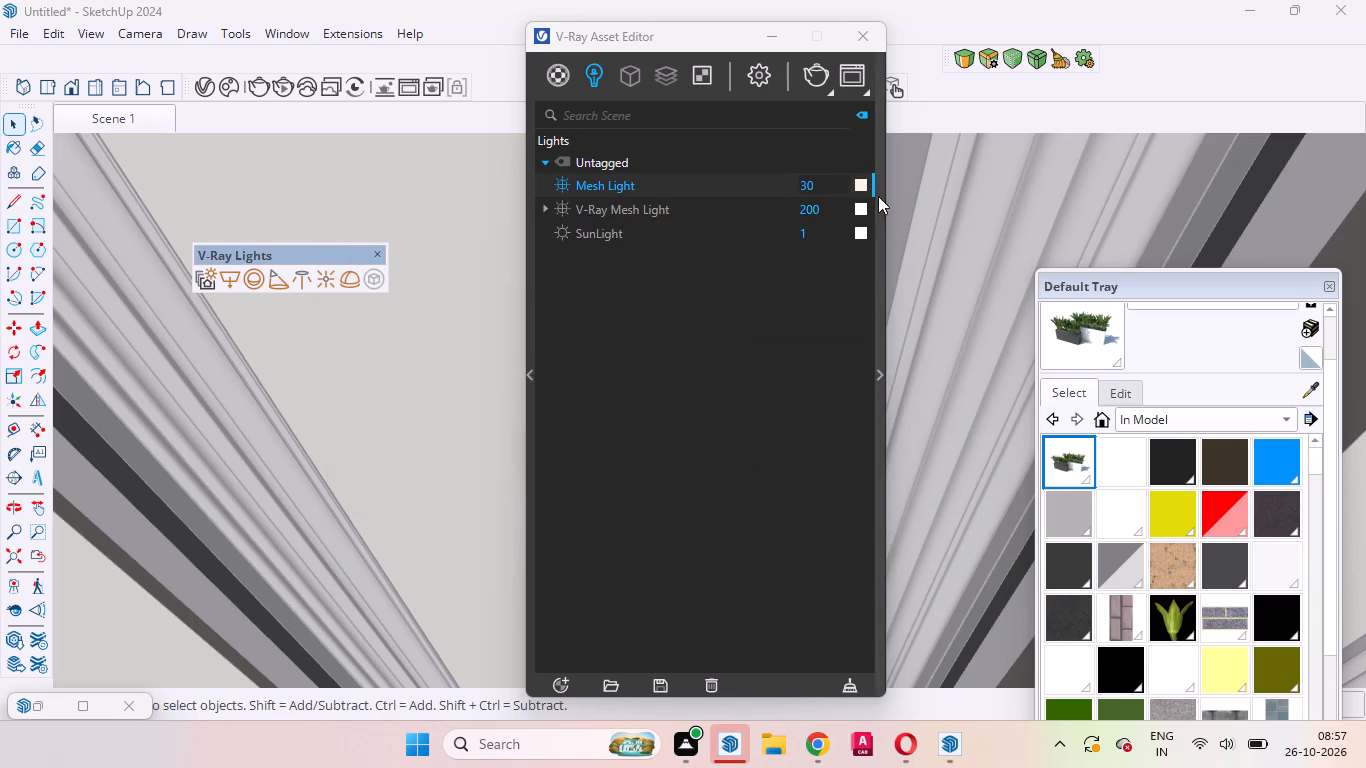
Set the Mesh Light's intensity to 3000.
{"action": "left_click", "coordinate": [828, 180]}
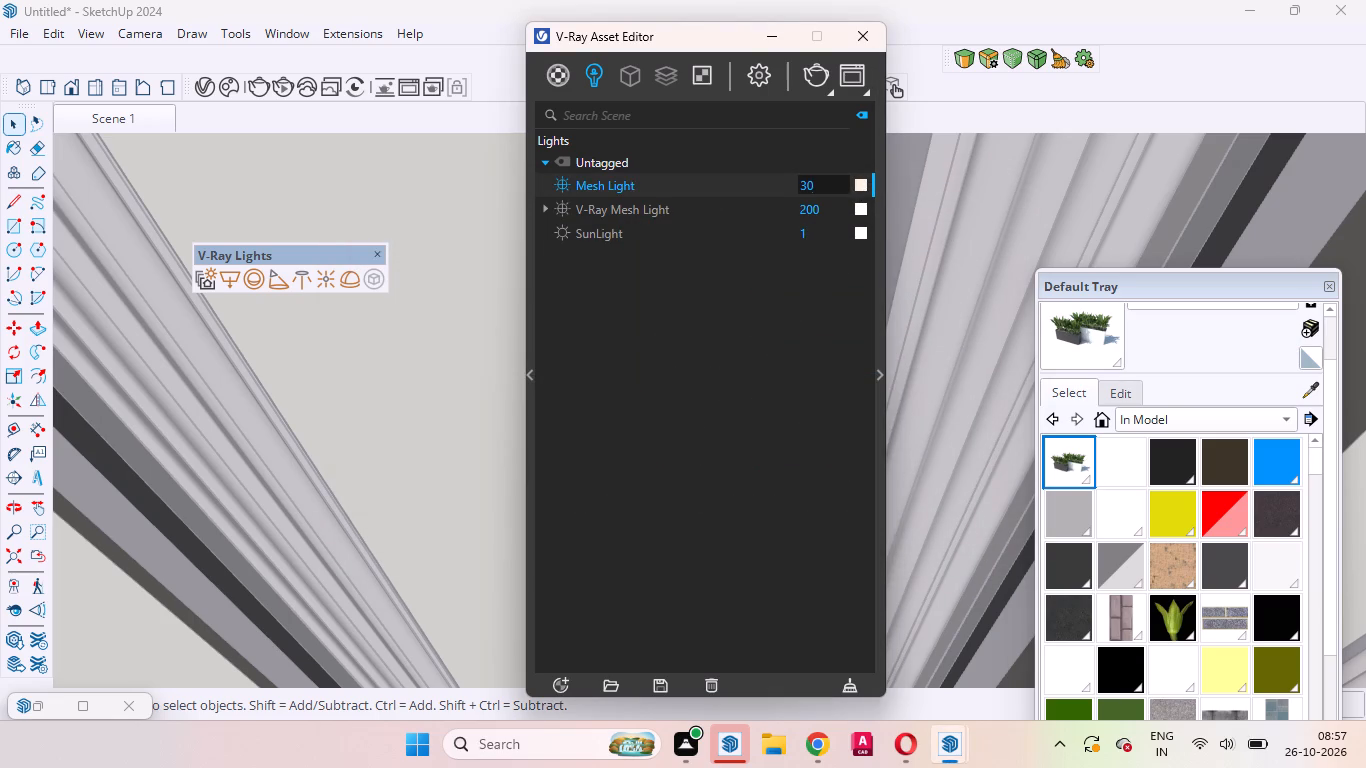
{"action": "type", "text": "00"}
{"action": "key", "text": "Return"}
Return to the saved Scene 1 view, move slightly closer to the house front and start an interactive V-Ray render.
{"action": "left_click", "coordinate": [148, 119]}
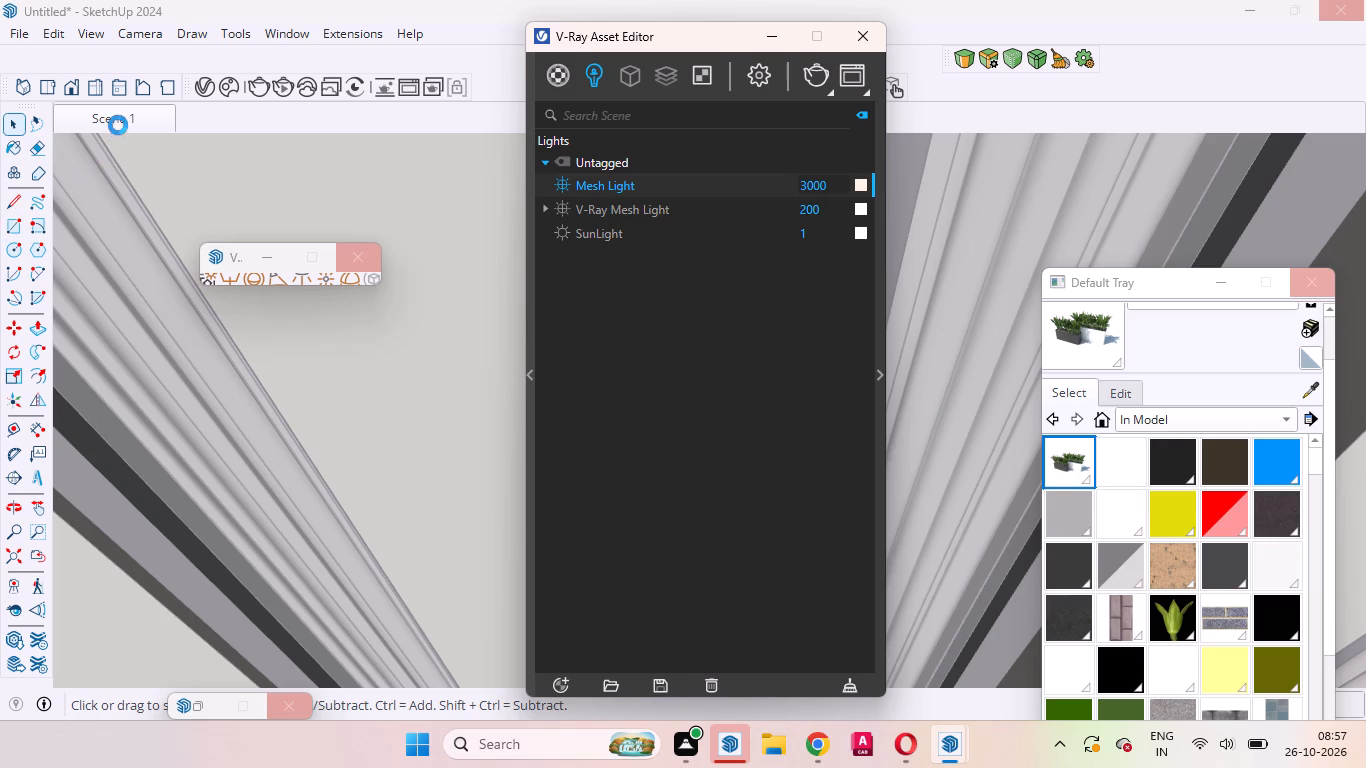
{"action": "left_click", "coordinate": [149, 124]}
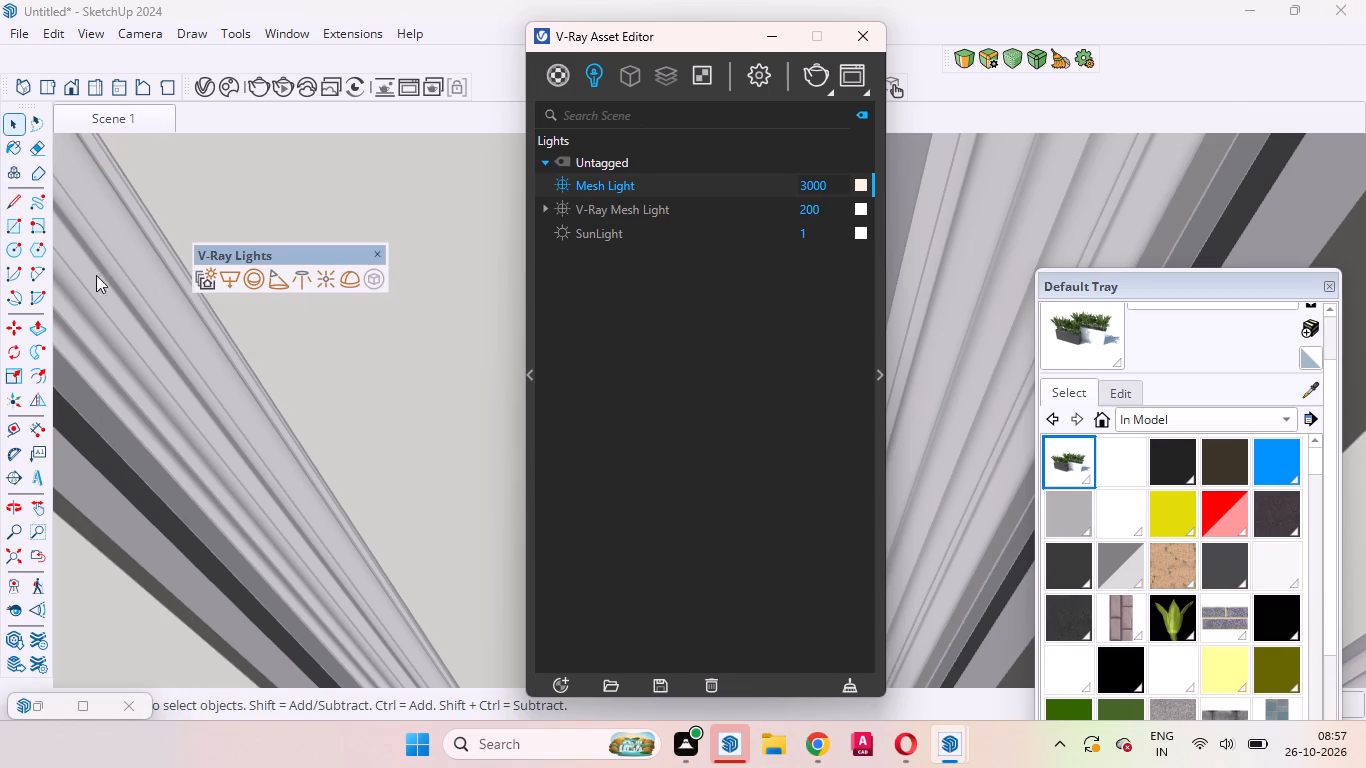
{"action": "left_click", "coordinate": [15, 118]}
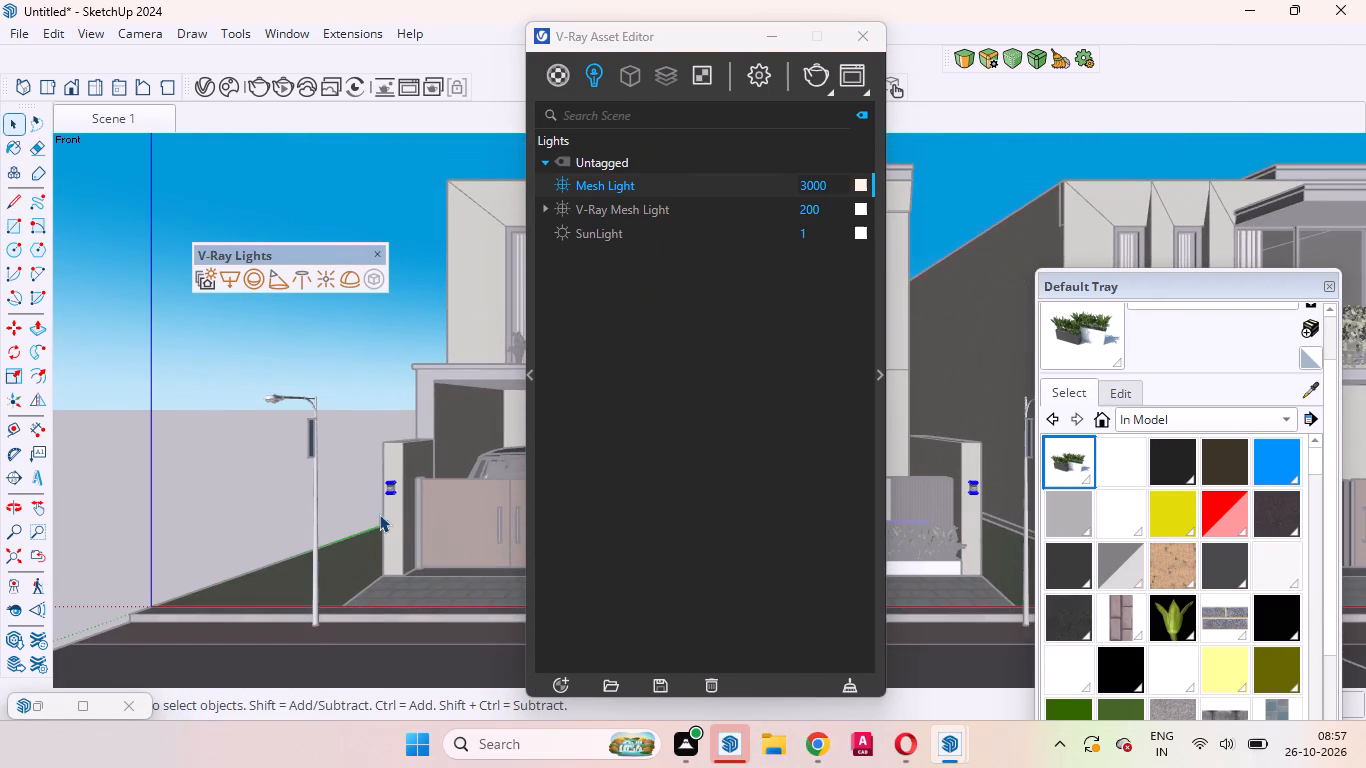
{"action": "scroll", "coordinate": [372, 493], "scroll_direction": "up", "scroll_amount": 3}
{"action": "left_click", "coordinate": [565, 233]}
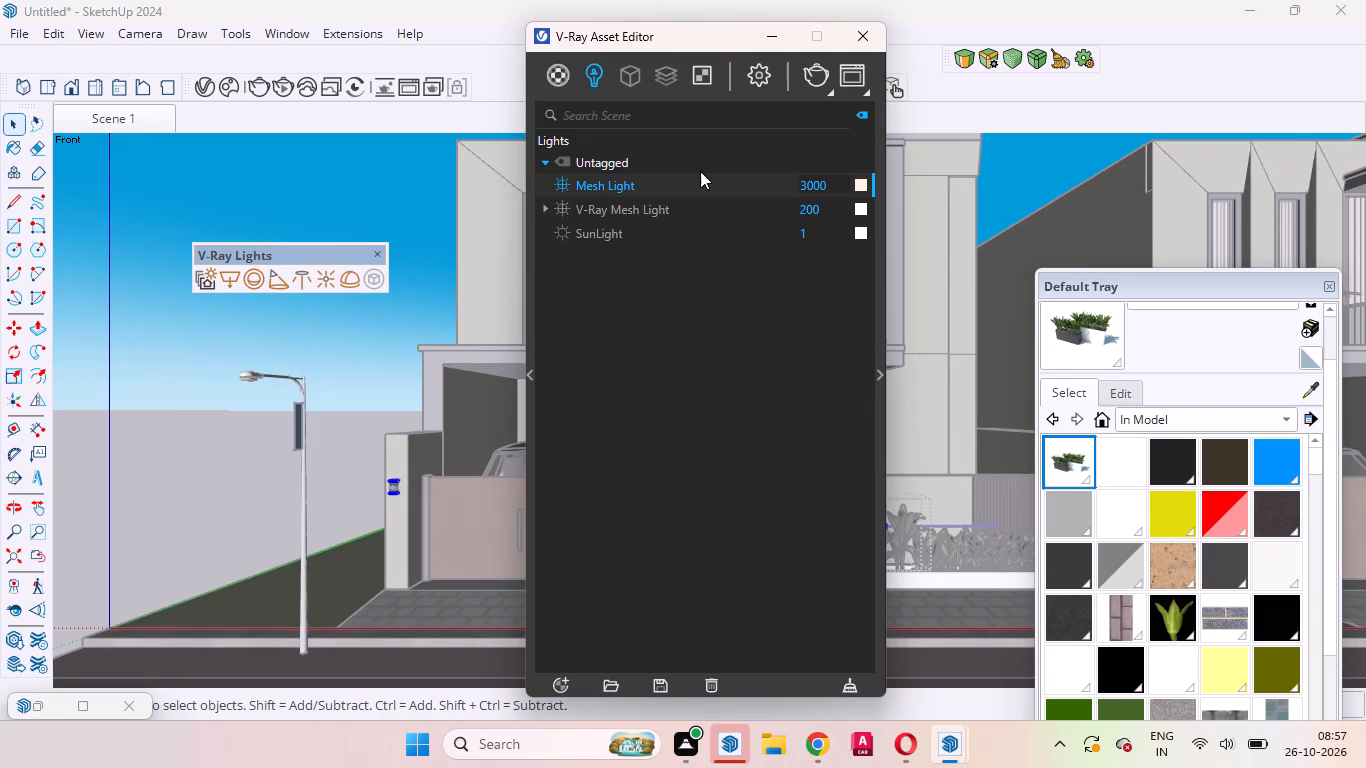
{"action": "left_click", "coordinate": [826, 87]}
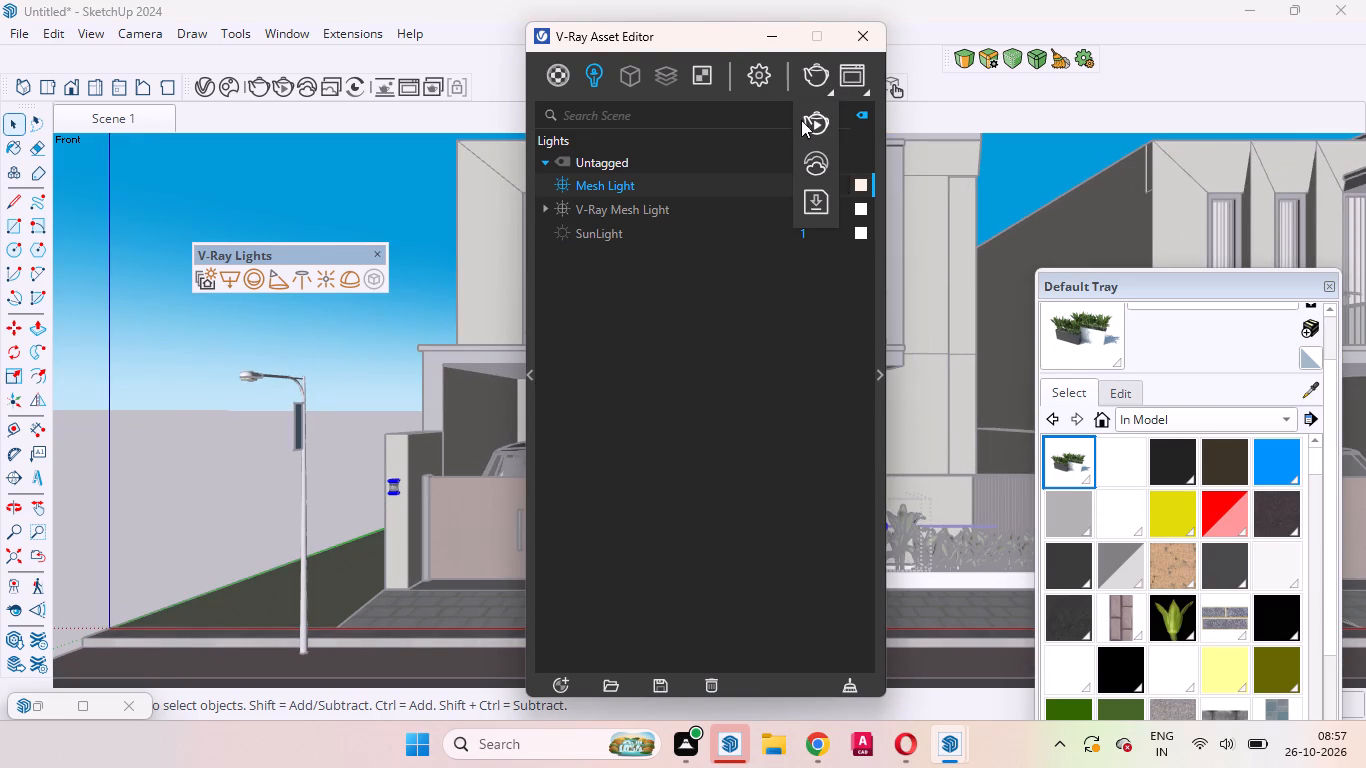
{"action": "left_click", "coordinate": [812, 120]}
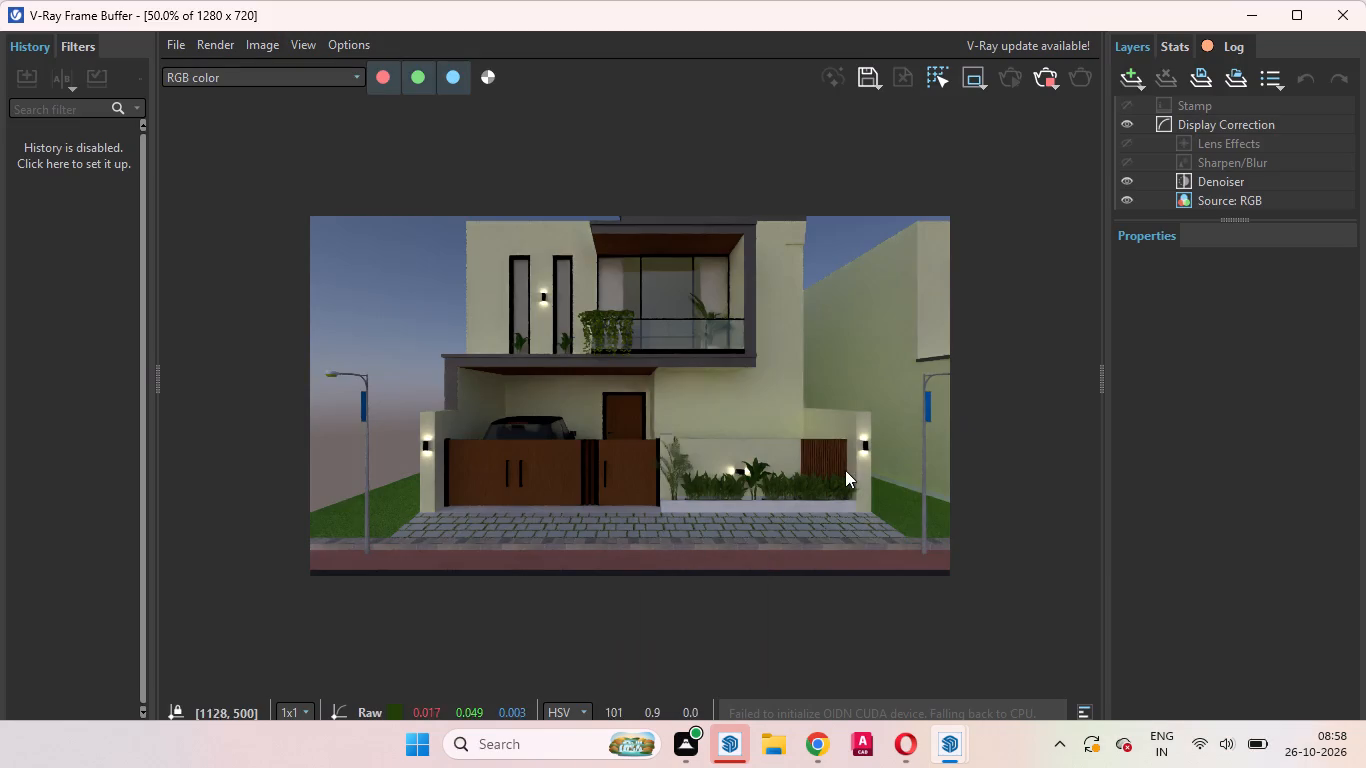
Examine the wall lights' glow on the facade, boundary pillars and planter wall in the render, and end the render session.
{"action": "scroll", "coordinate": [871, 440], "scroll_direction": "up", "scroll_amount": 3}
{"action": "scroll", "coordinate": [895, 428], "scroll_direction": "down", "scroll_amount": 1}
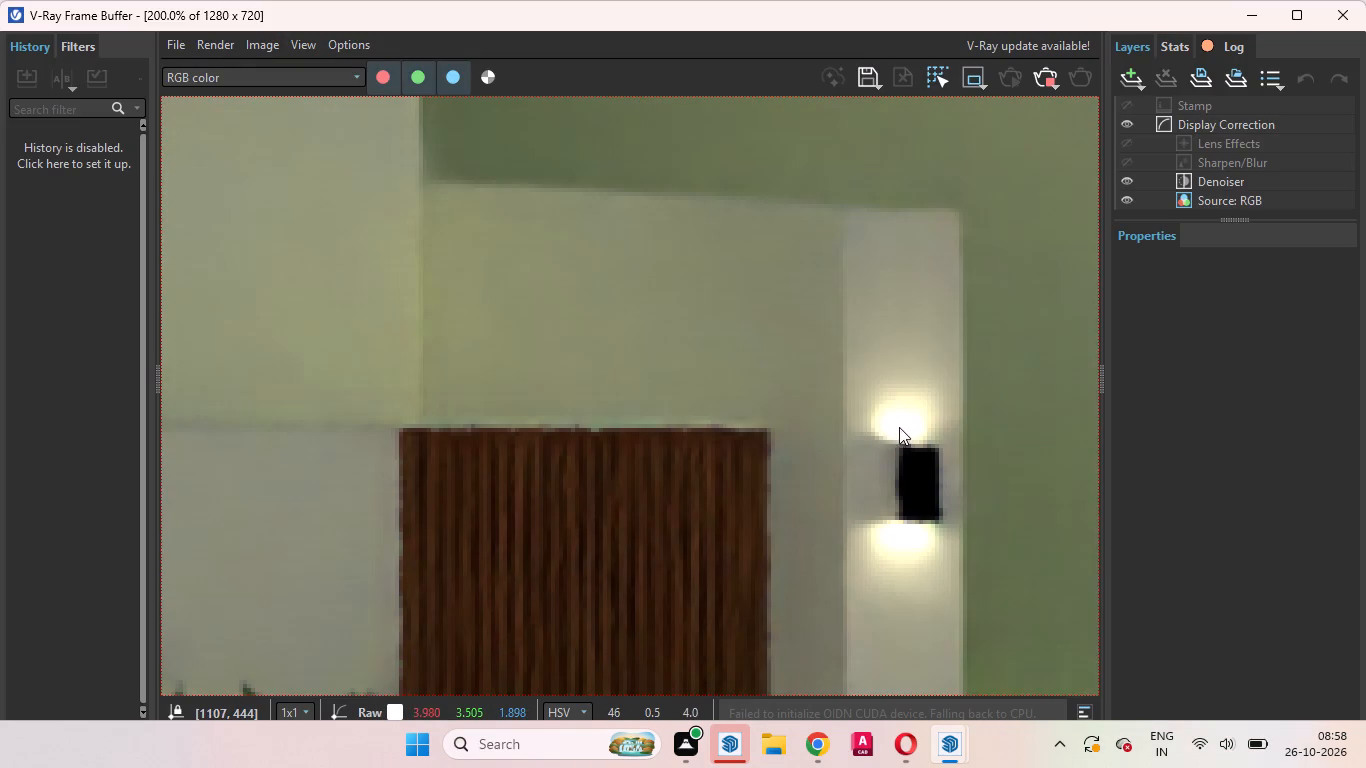
{"action": "scroll", "coordinate": [913, 423], "scroll_direction": "down", "scroll_amount": 1}
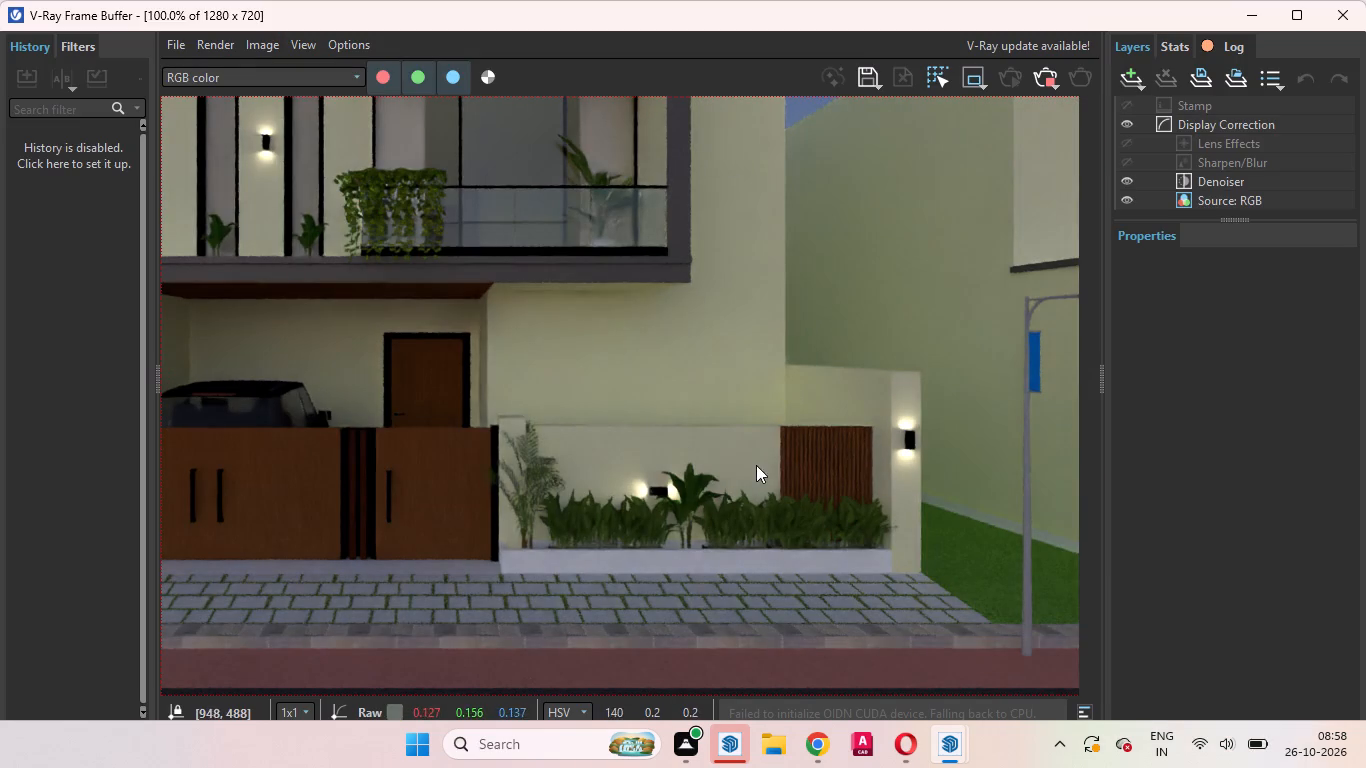
{"action": "scroll", "coordinate": [758, 463], "scroll_direction": "down", "scroll_amount": 1}
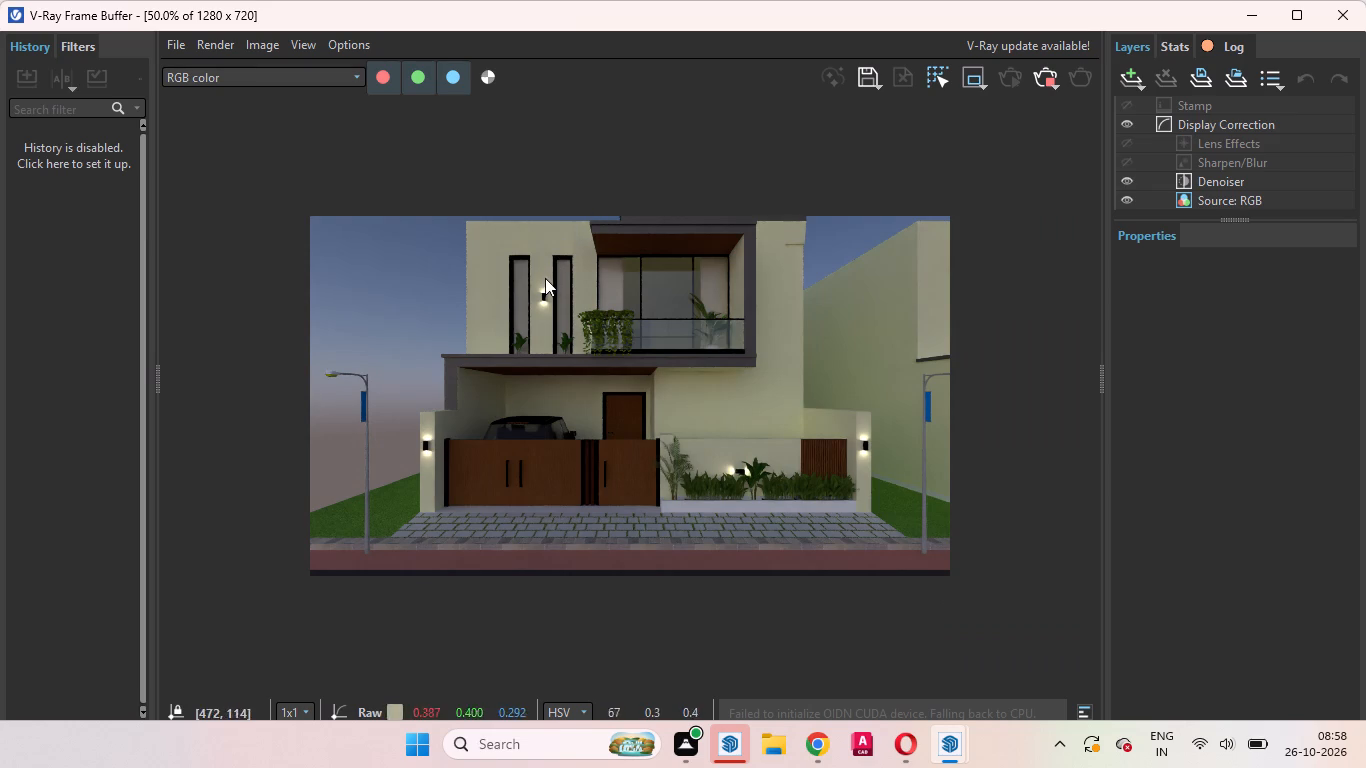
{"action": "scroll", "coordinate": [544, 283], "scroll_direction": "up", "scroll_amount": 3}
{"action": "scroll", "coordinate": [544, 292], "scroll_direction": "down", "scroll_amount": 2}
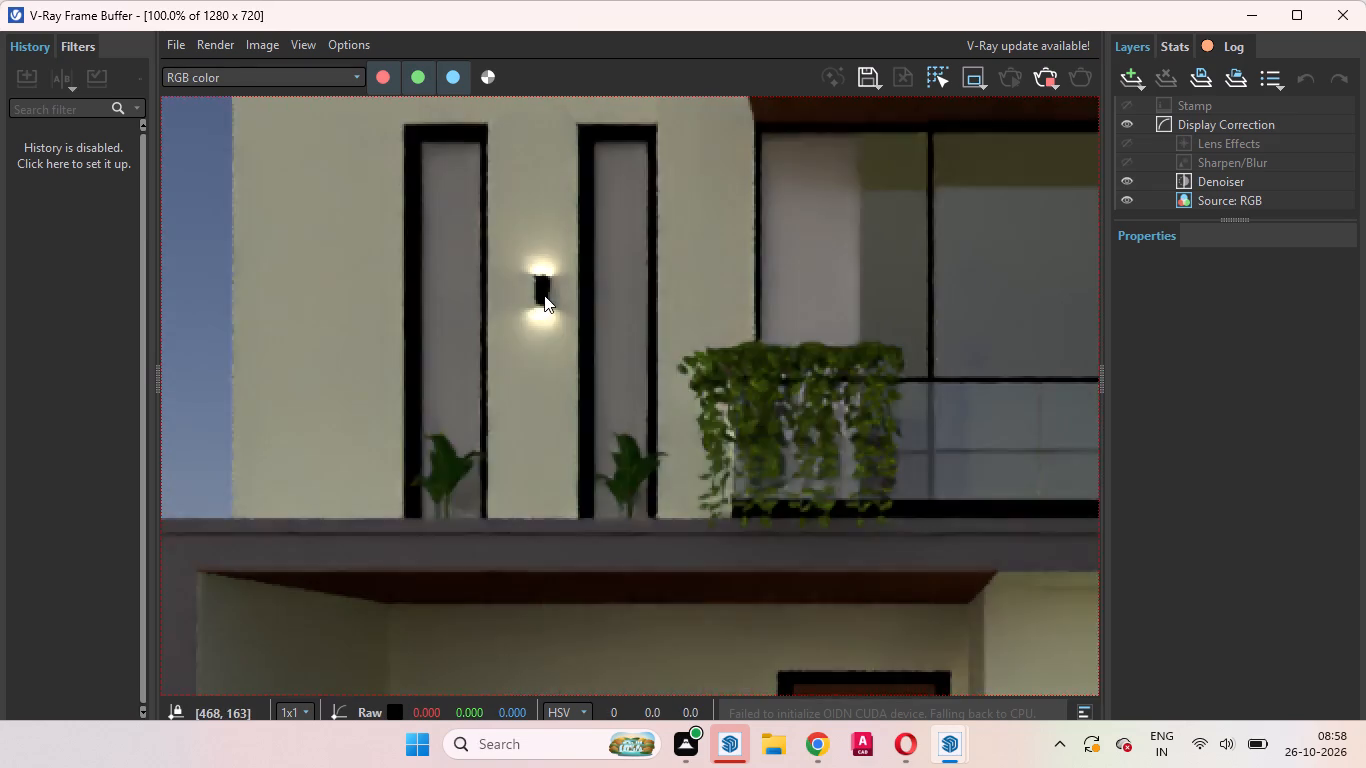
{"action": "scroll", "coordinate": [544, 299], "scroll_direction": "down", "scroll_amount": 1}
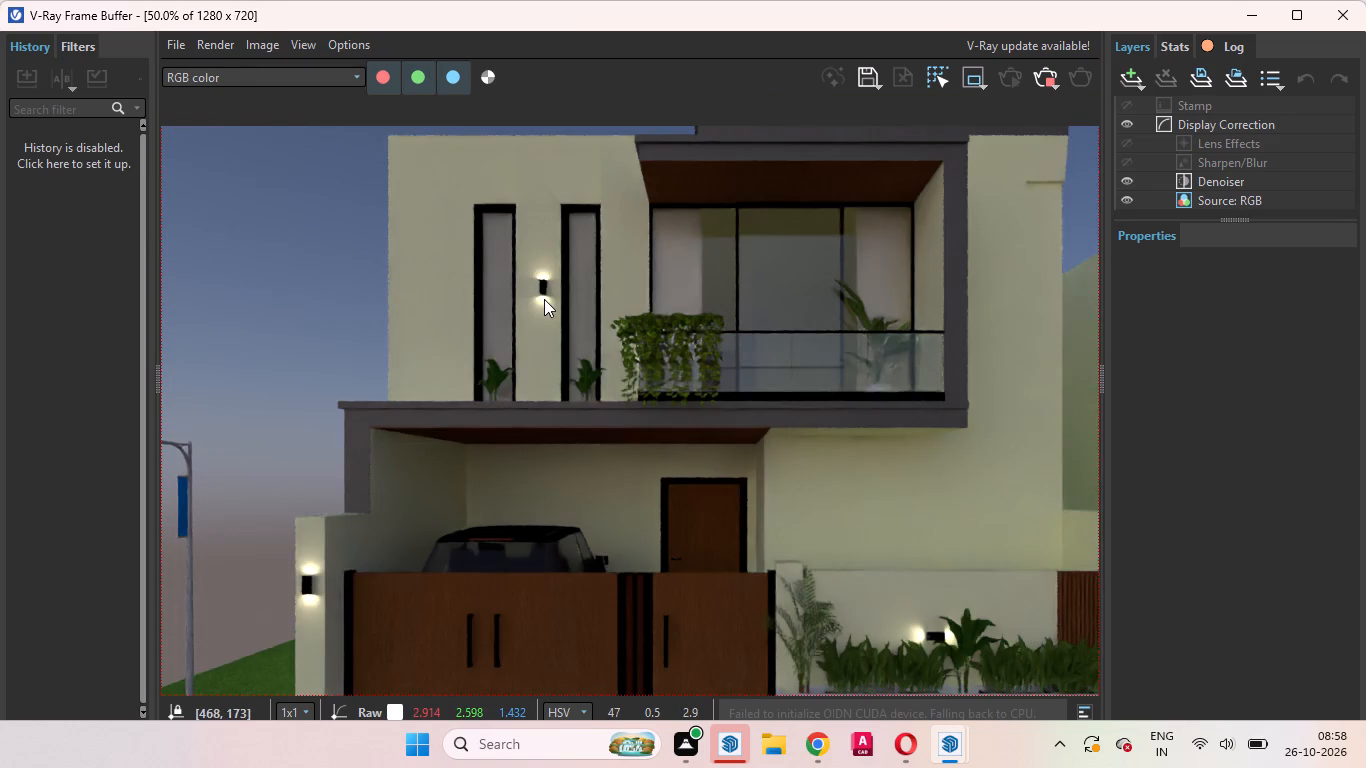
{"action": "scroll", "coordinate": [544, 299], "scroll_direction": "down", "scroll_amount": 1}
{"action": "scroll", "coordinate": [549, 441], "scroll_direction": "up", "scroll_amount": 2}
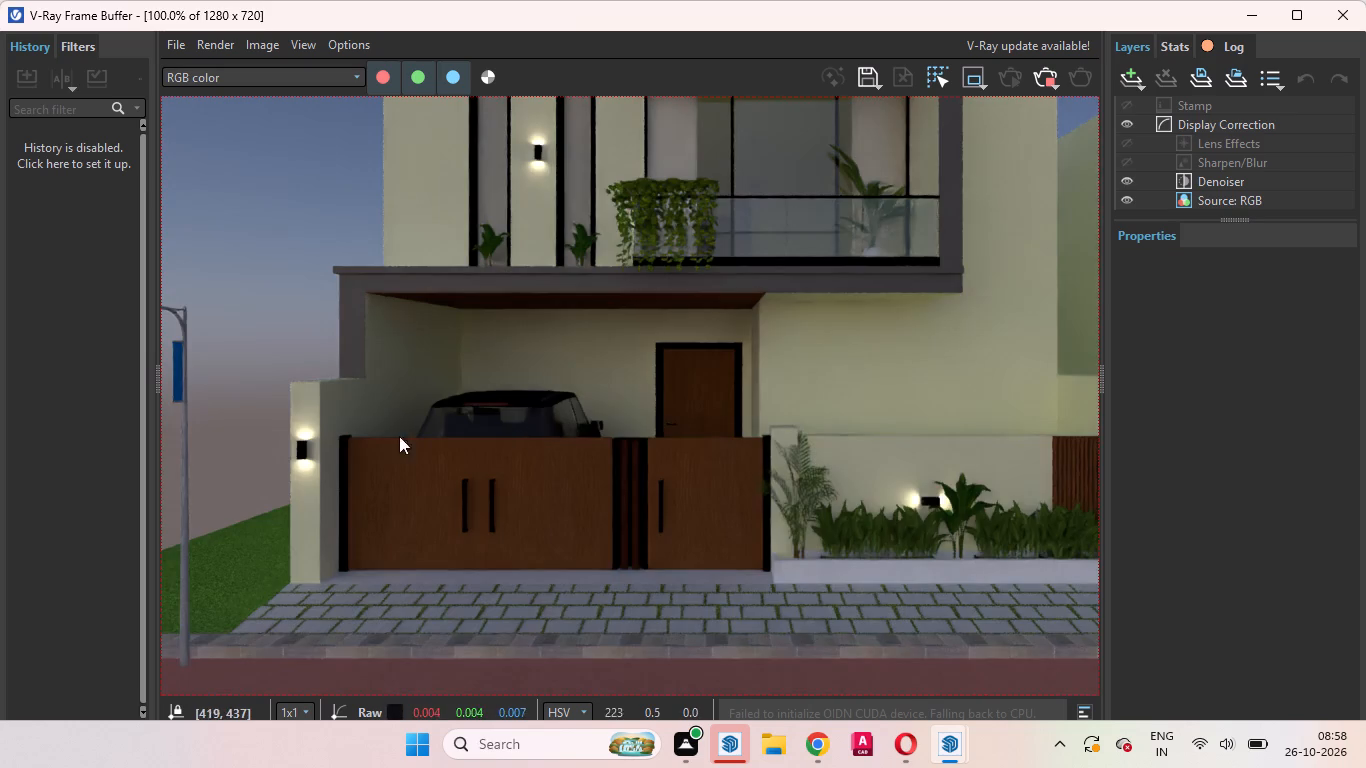
{"action": "scroll", "coordinate": [282, 476], "scroll_direction": "up", "scroll_amount": 1}
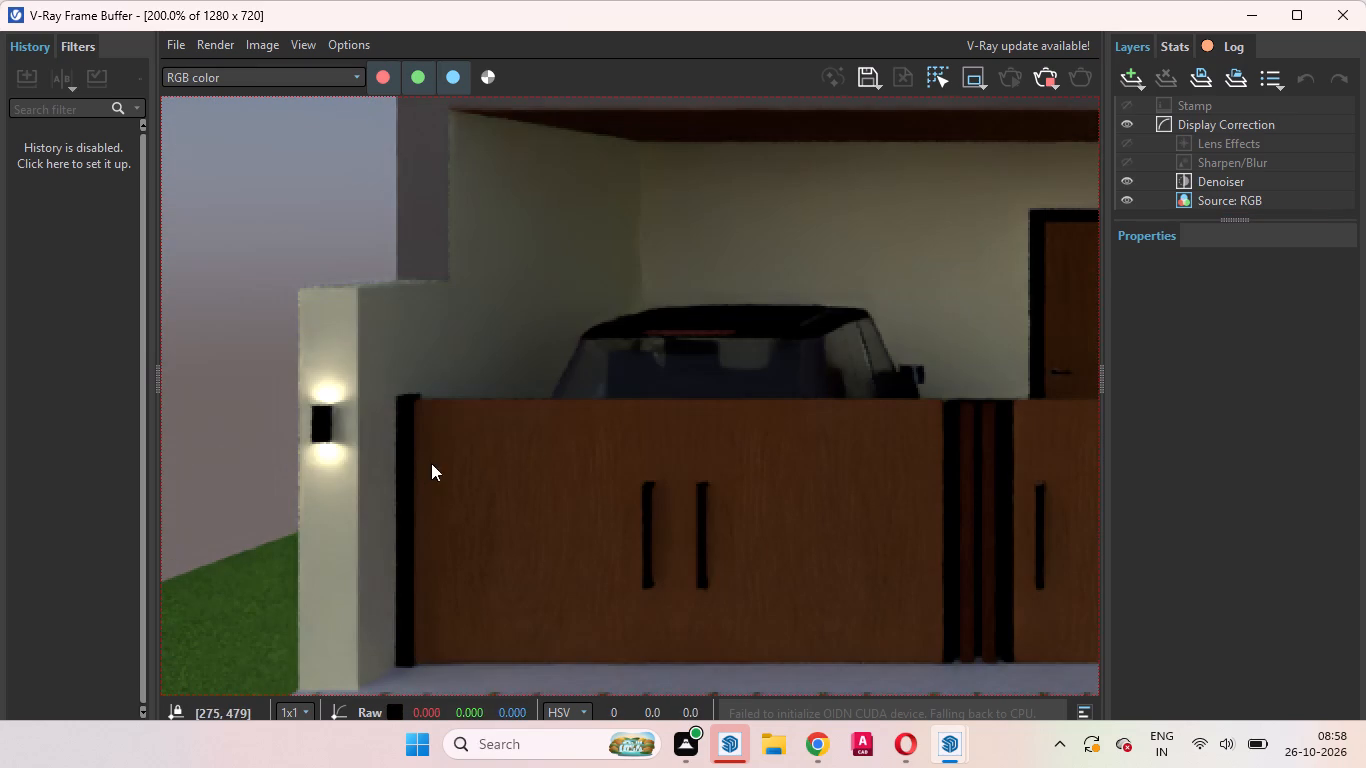
{"action": "scroll", "coordinate": [454, 461], "scroll_direction": "down", "scroll_amount": 1}
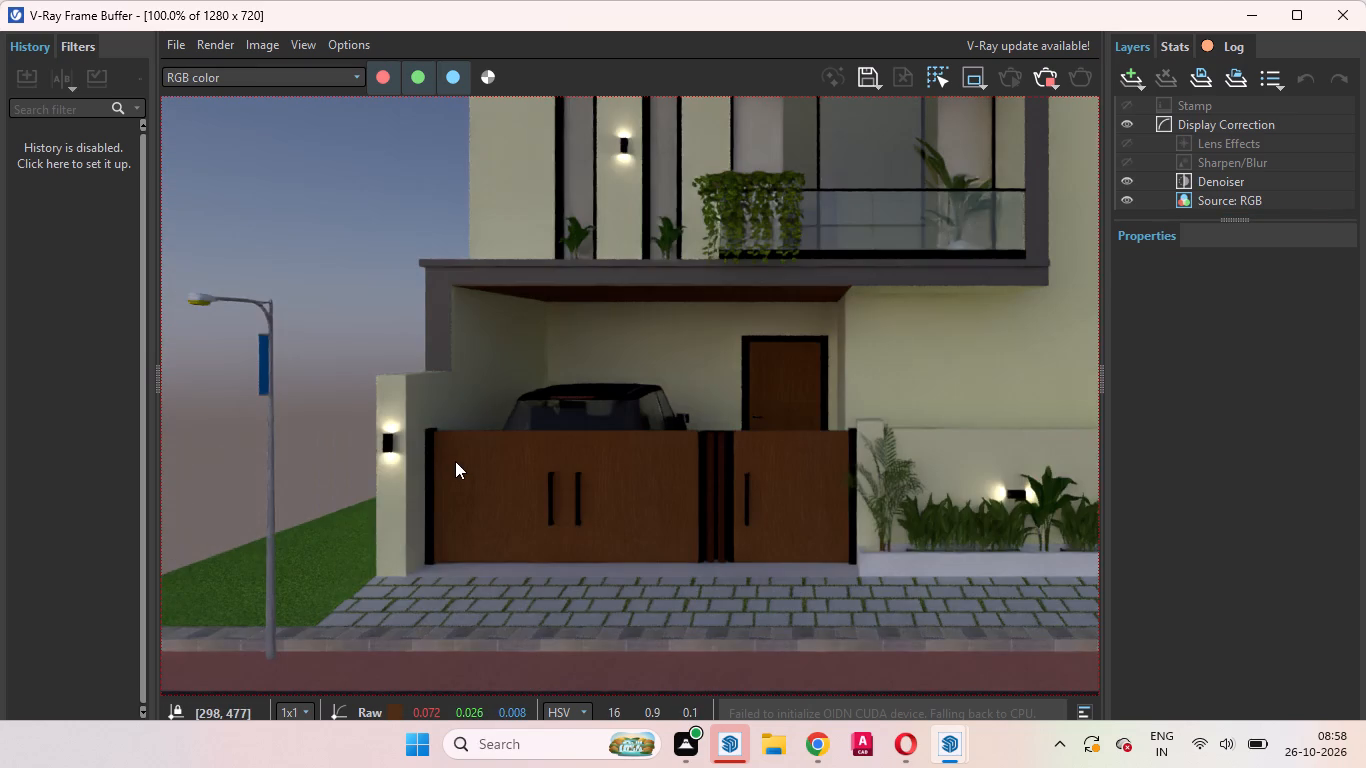
{"action": "scroll", "coordinate": [719, 440], "scroll_direction": "down", "scroll_amount": 2}
{"action": "scroll", "coordinate": [719, 441], "scroll_direction": "up", "scroll_amount": 1}
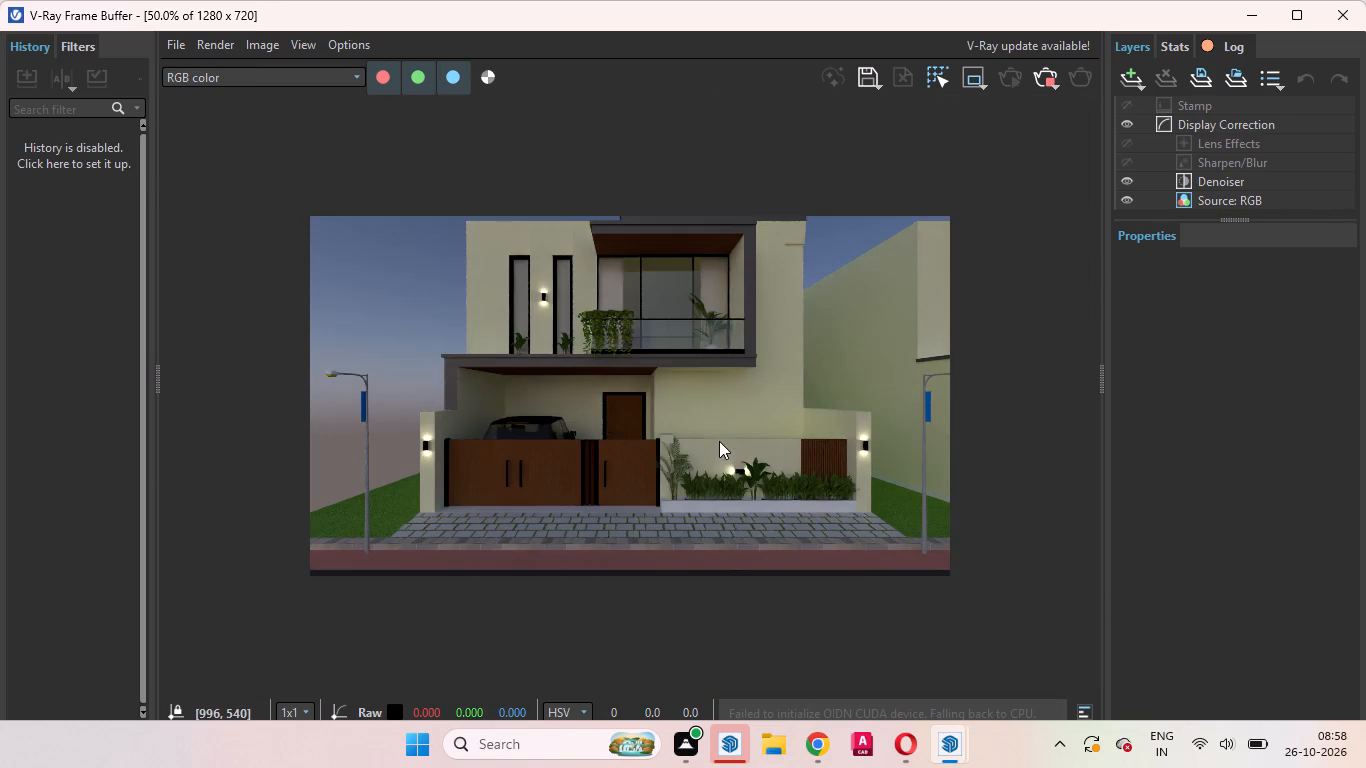
{"action": "scroll", "coordinate": [734, 361], "scroll_direction": "up", "scroll_amount": 1}
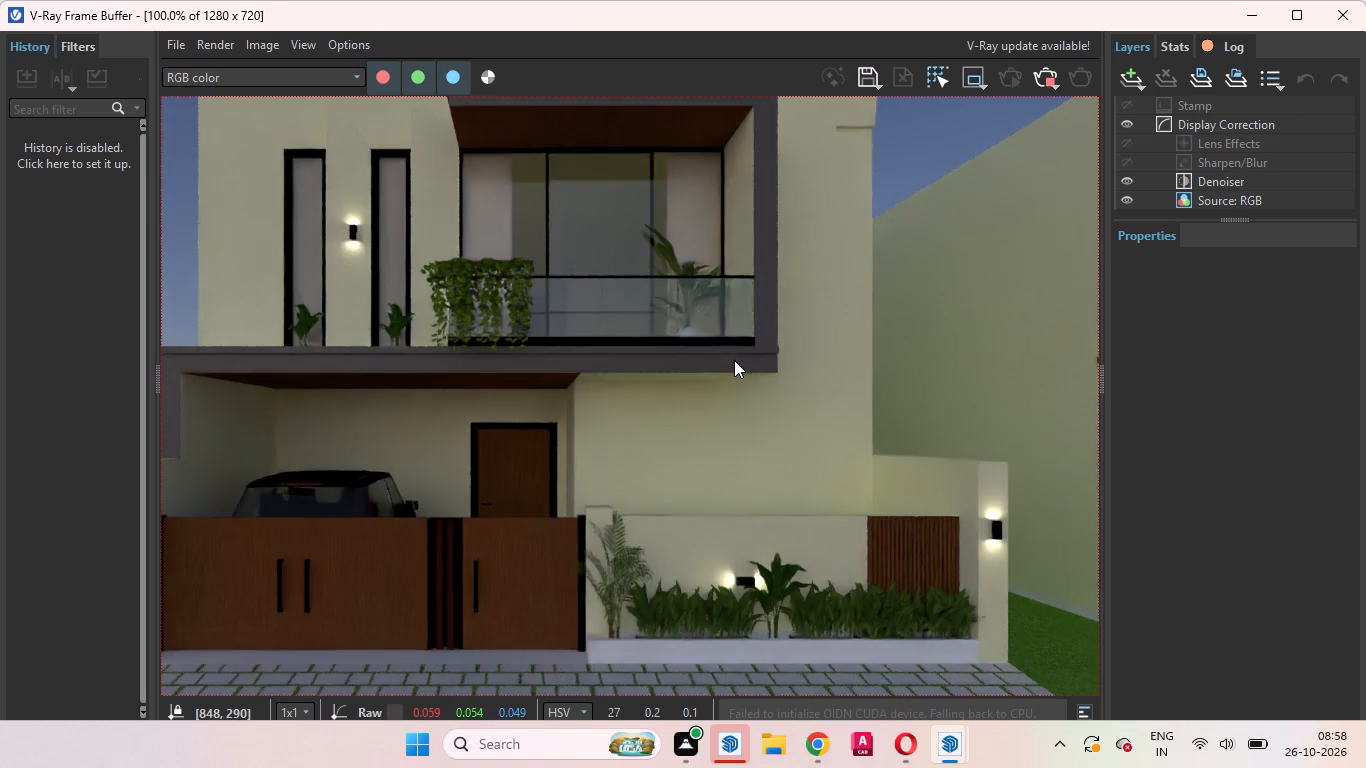
{"action": "scroll", "coordinate": [731, 365], "scroll_direction": "down", "scroll_amount": 2}
{"action": "scroll", "coordinate": [653, 295], "scroll_direction": "up", "scroll_amount": 1}
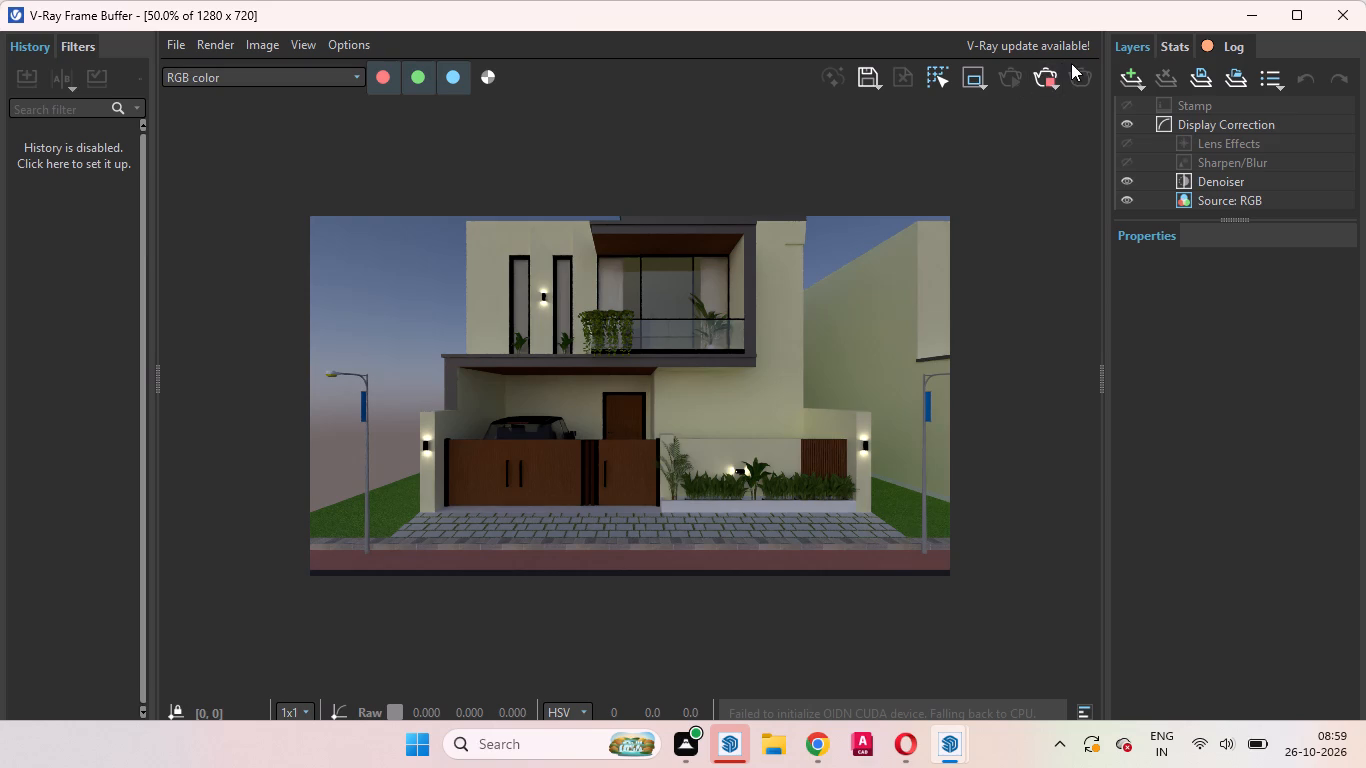
{"action": "left_click", "coordinate": [1044, 76]}
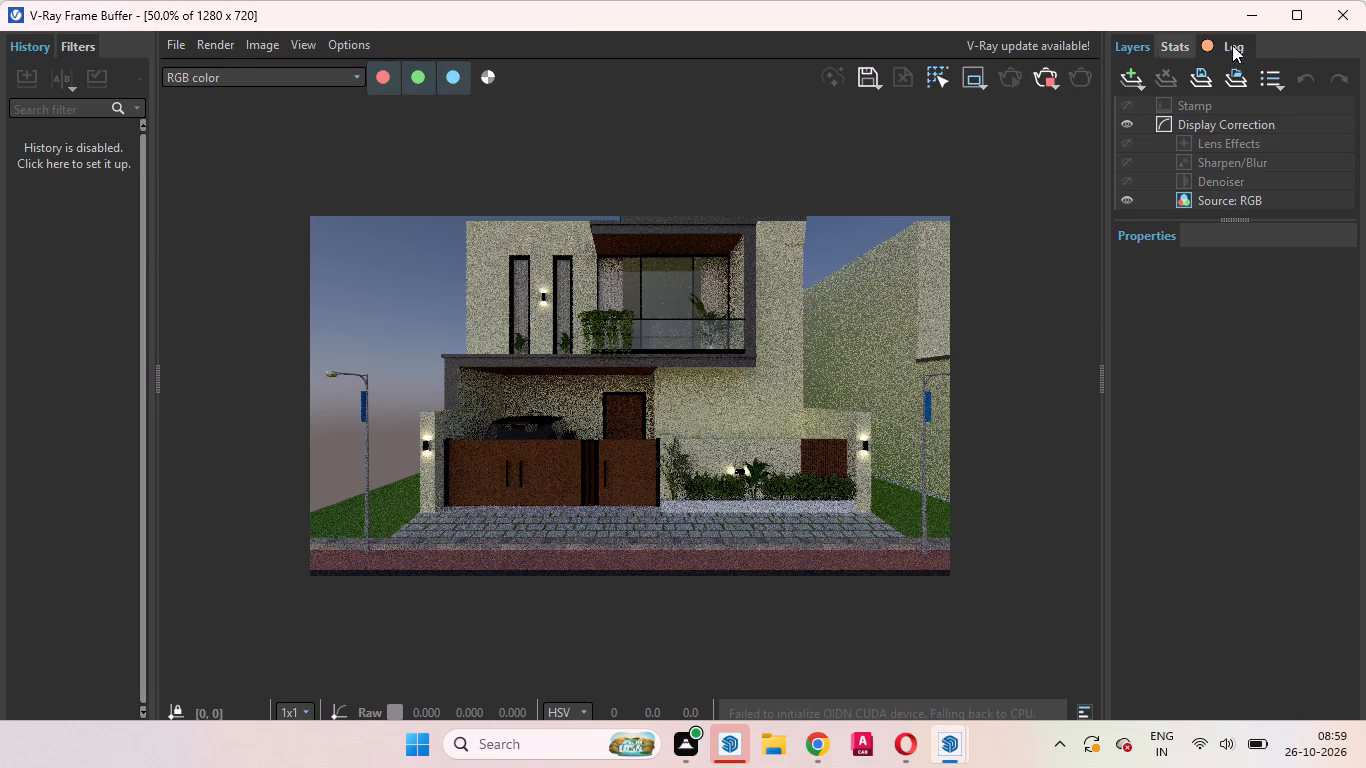
{"action": "left_click", "coordinate": [1340, 17]}
Restore the exact Scene 1 view and start a new interactive V-Ray render.
{"action": "left_click_drag", "start_coordinate": [684, 35], "coordinate": [510, 105]}
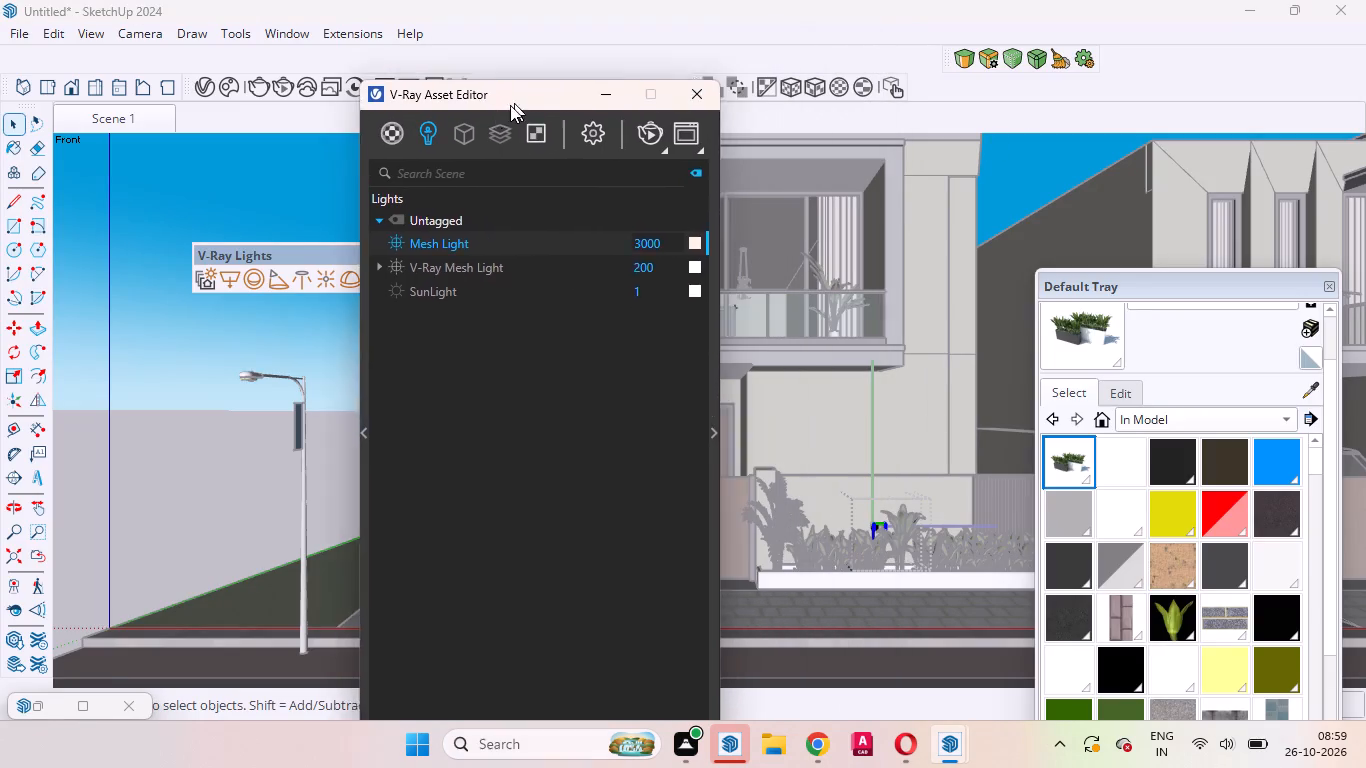
{"action": "left_click_drag", "start_coordinate": [510, 105], "coordinate": [413, 274]}
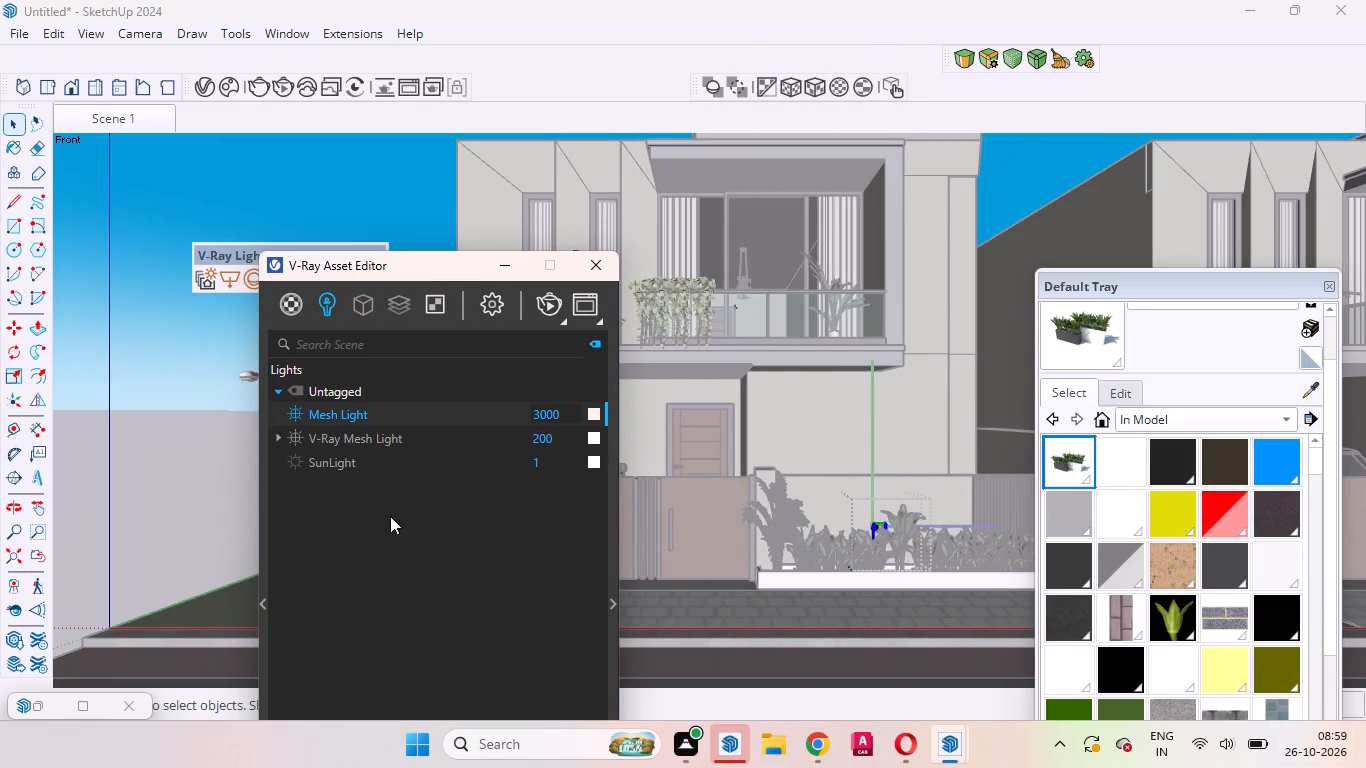
{"action": "left_click", "coordinate": [136, 120]}
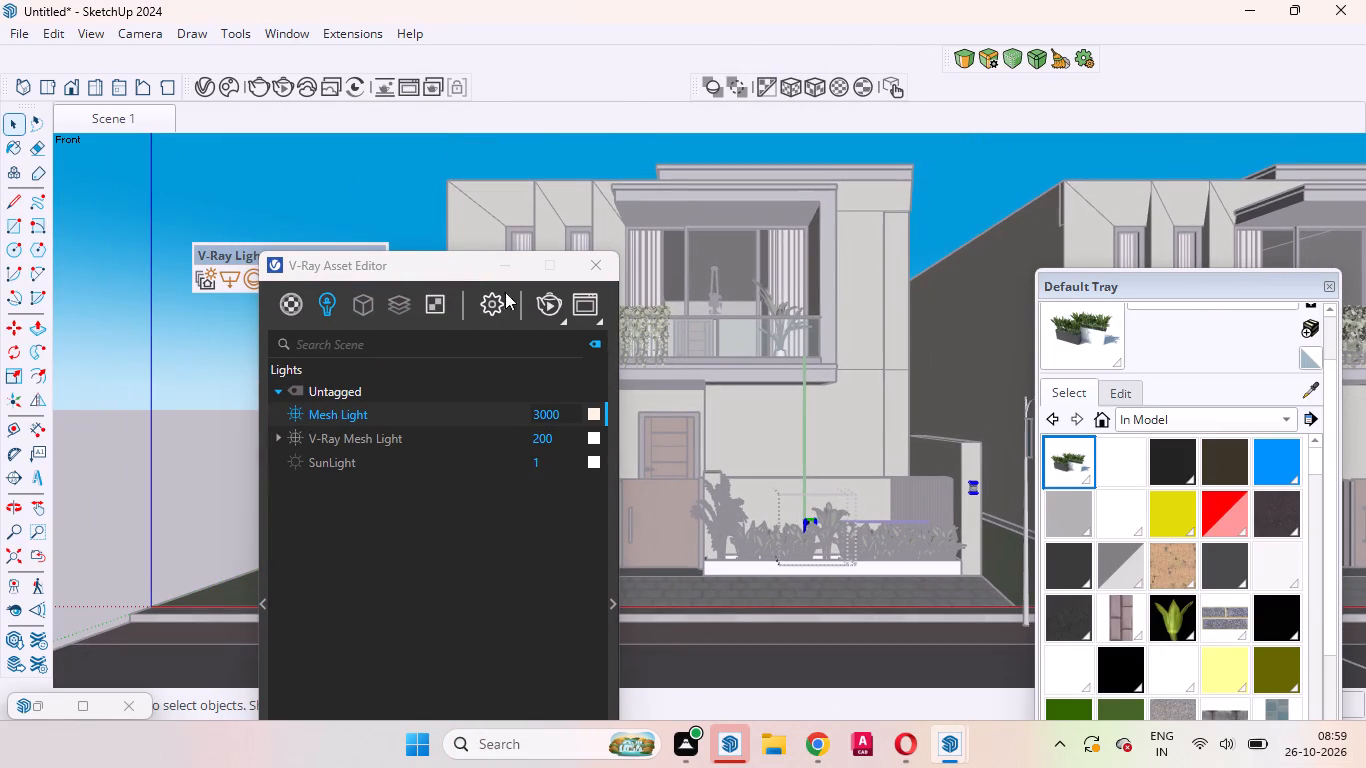
{"action": "left_click", "coordinate": [545, 312]}
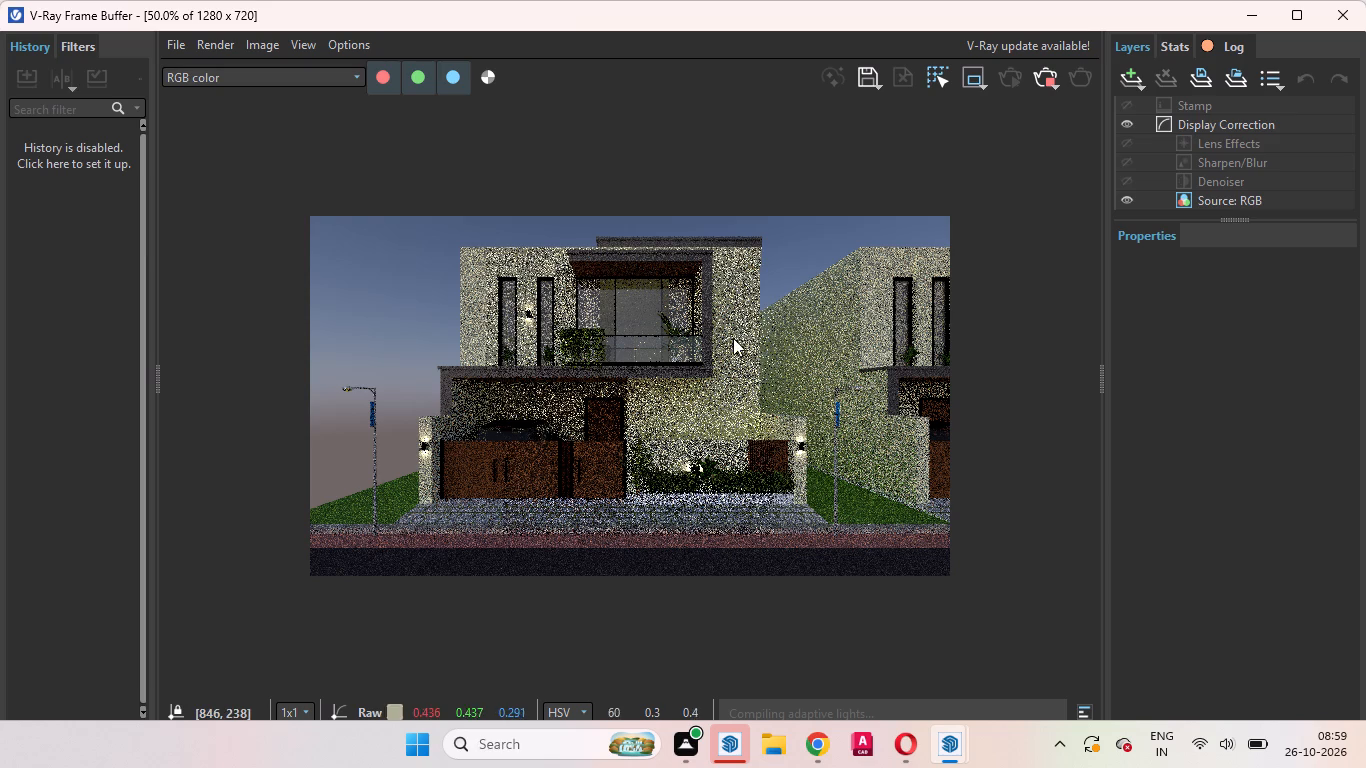
Open the V-Ray log and read the latest entries for the running render.
{"action": "left_click", "coordinate": [1086, 715]}
{"action": "scroll", "coordinate": [800, 537], "scroll_direction": "down", "scroll_amount": 2}
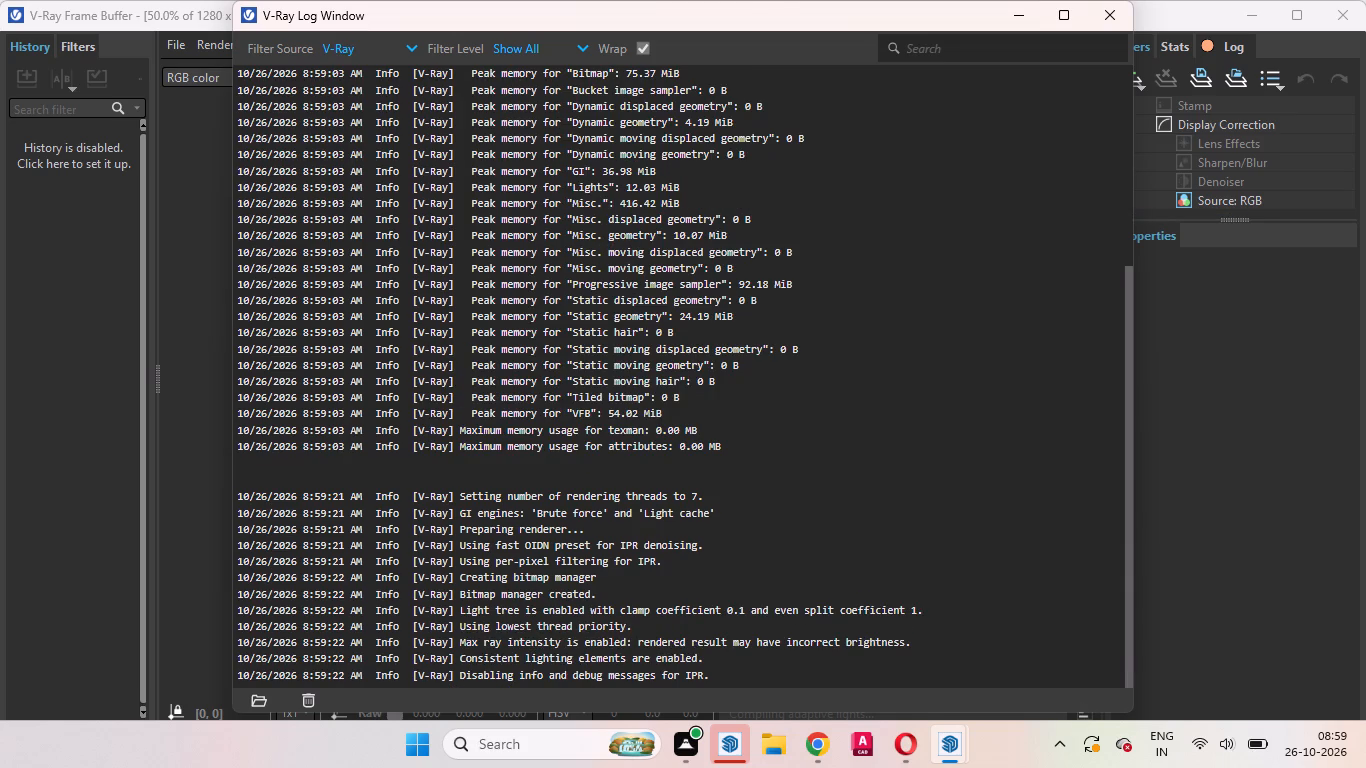
{"action": "scroll", "coordinate": [800, 537], "scroll_direction": "down", "scroll_amount": 5}
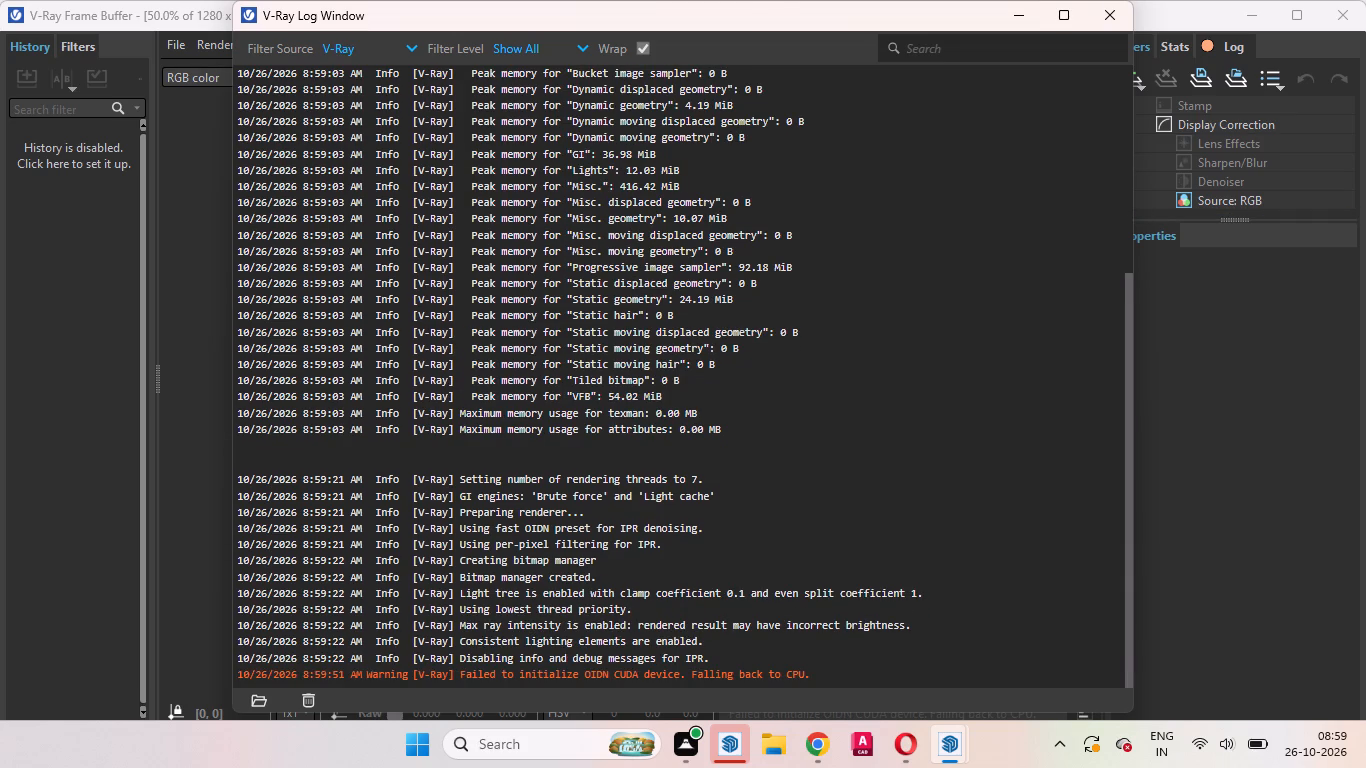
Highlight and read the latest warning in the V-Ray log, and close the log.
{"action": "left_click_drag", "start_coordinate": [451, 676], "coordinate": [616, 699]}
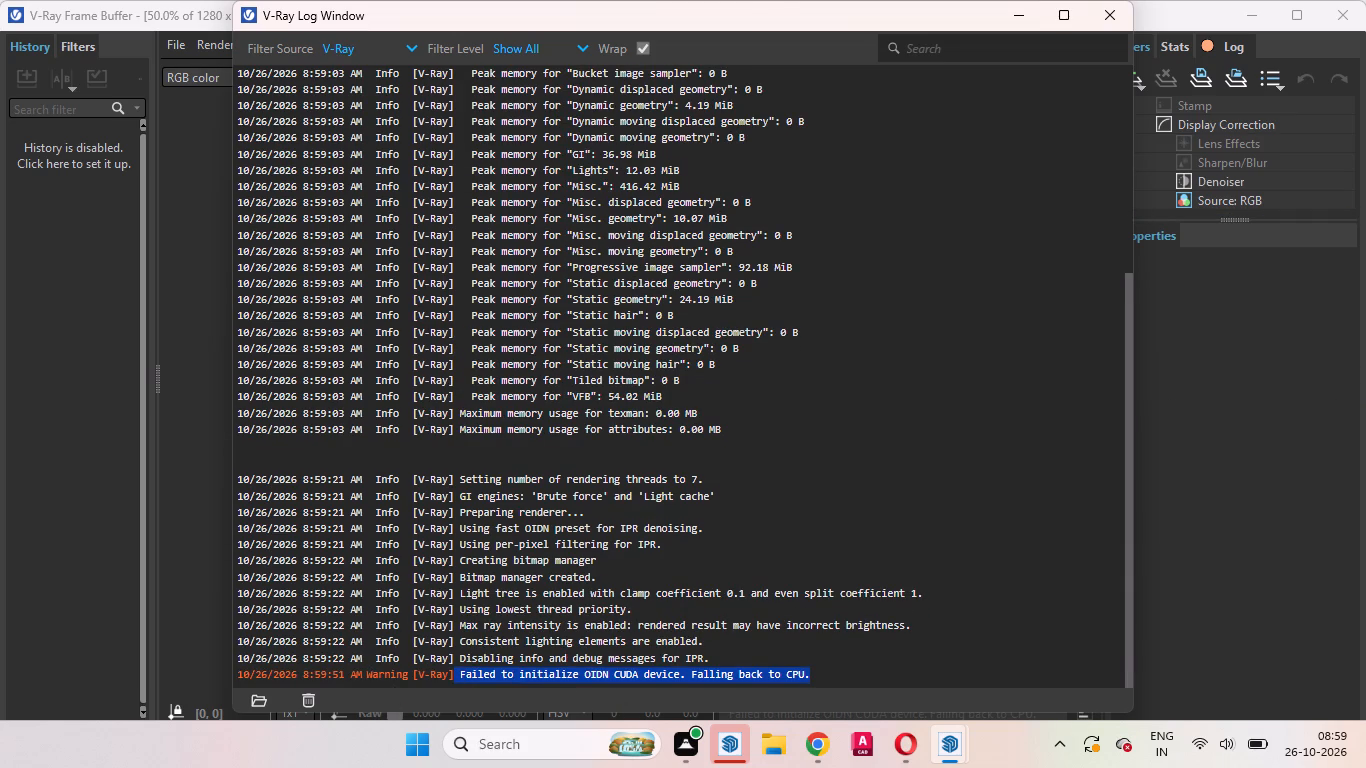
{"action": "left_click", "coordinate": [743, 550]}
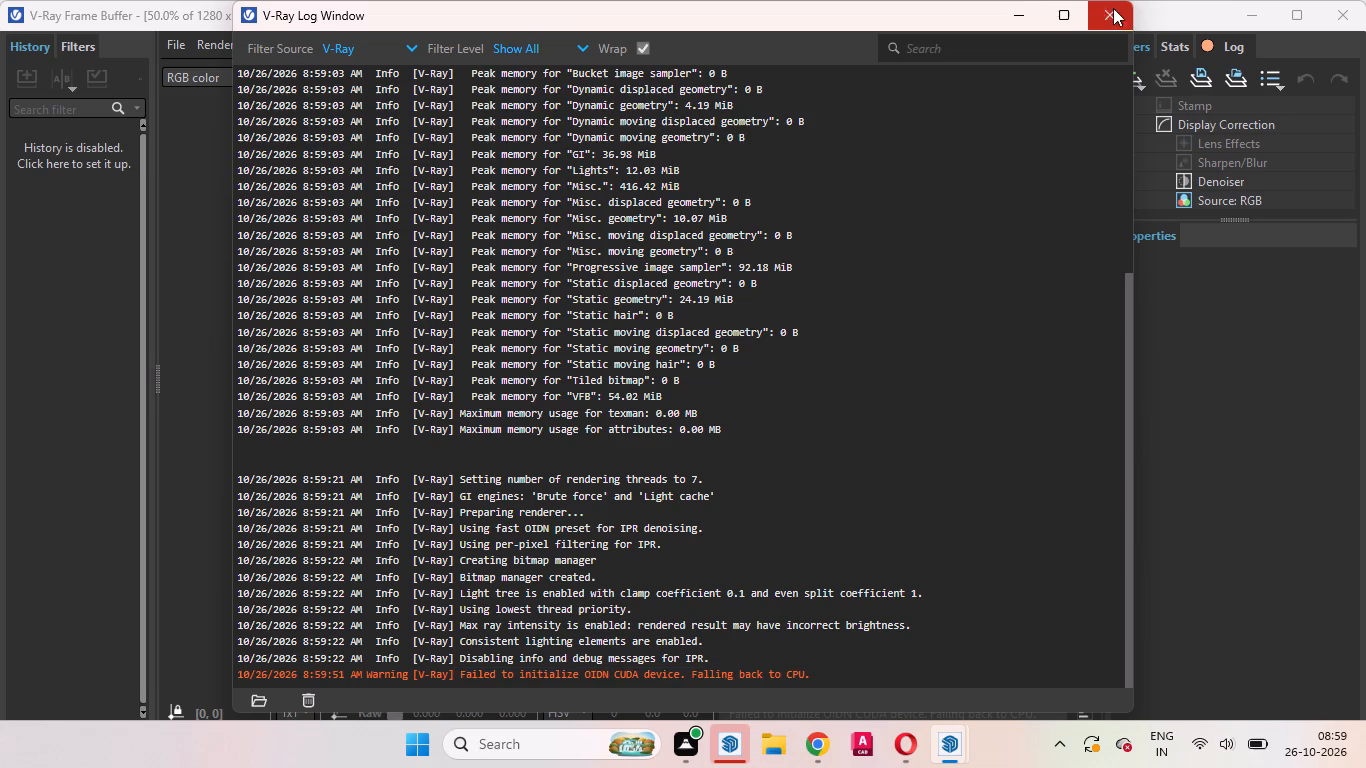
{"action": "left_click", "coordinate": [1096, 10]}
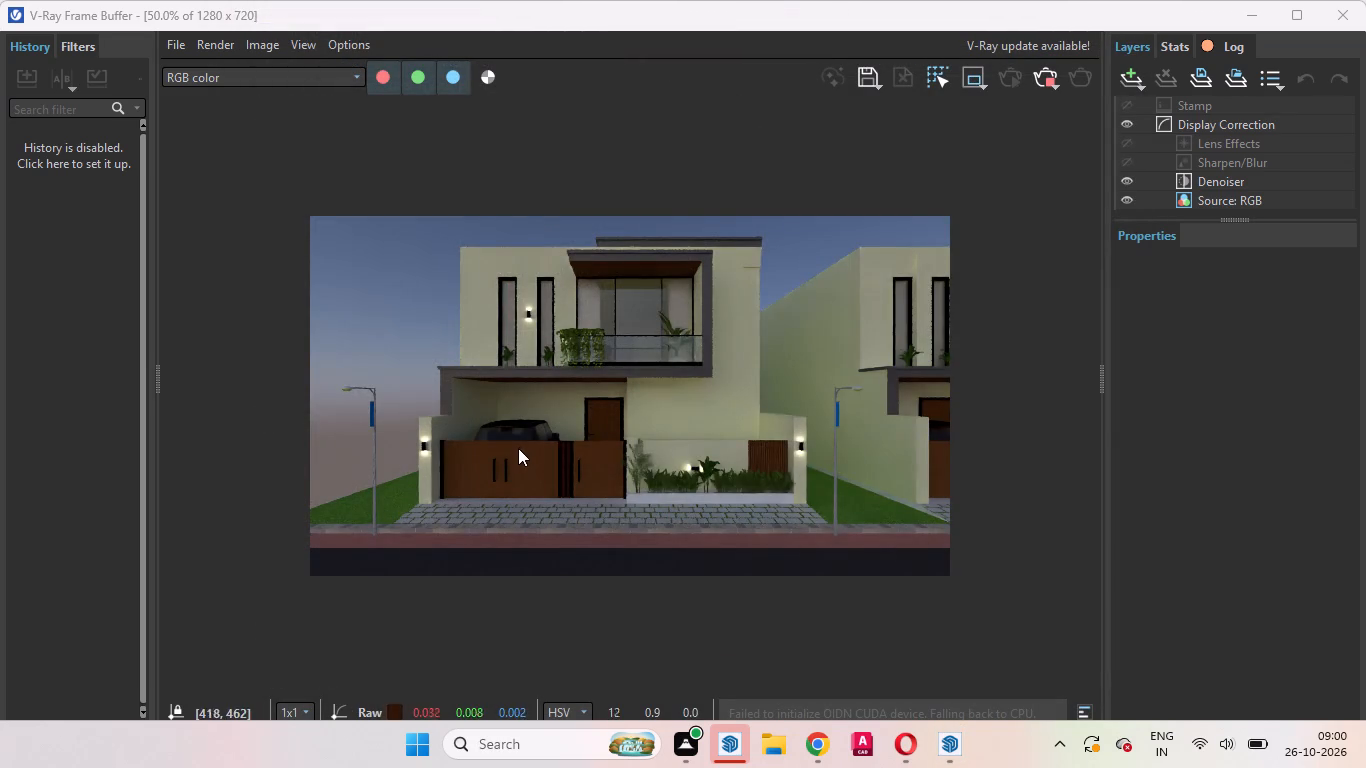
Examine the gate, boundary pillar lights and planter wall in the render, stop the render and close the frame buffer.
{"action": "scroll", "coordinate": [516, 451], "scroll_direction": "up", "scroll_amount": 3}
{"action": "scroll", "coordinate": [610, 466], "scroll_direction": "down", "scroll_amount": 2}
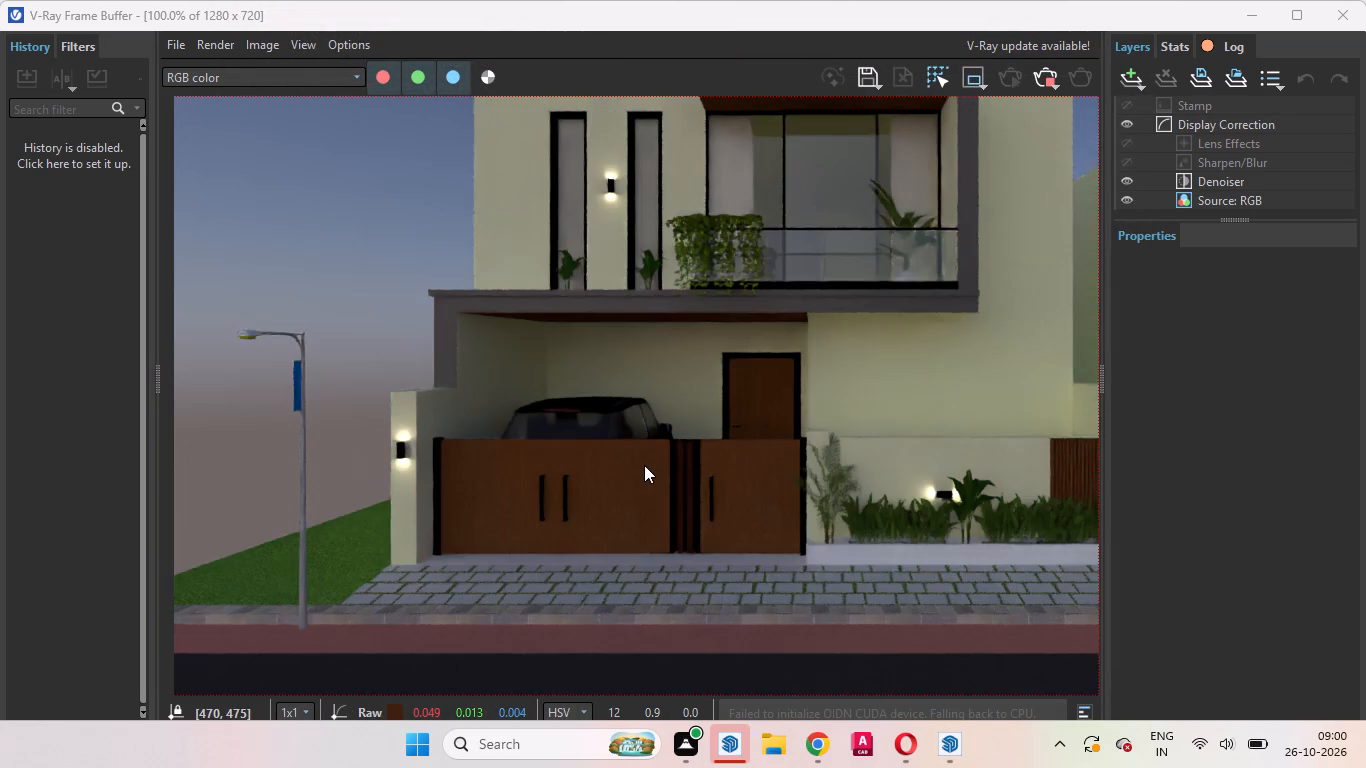
{"action": "scroll", "coordinate": [644, 465], "scroll_direction": "down", "scroll_amount": 1}
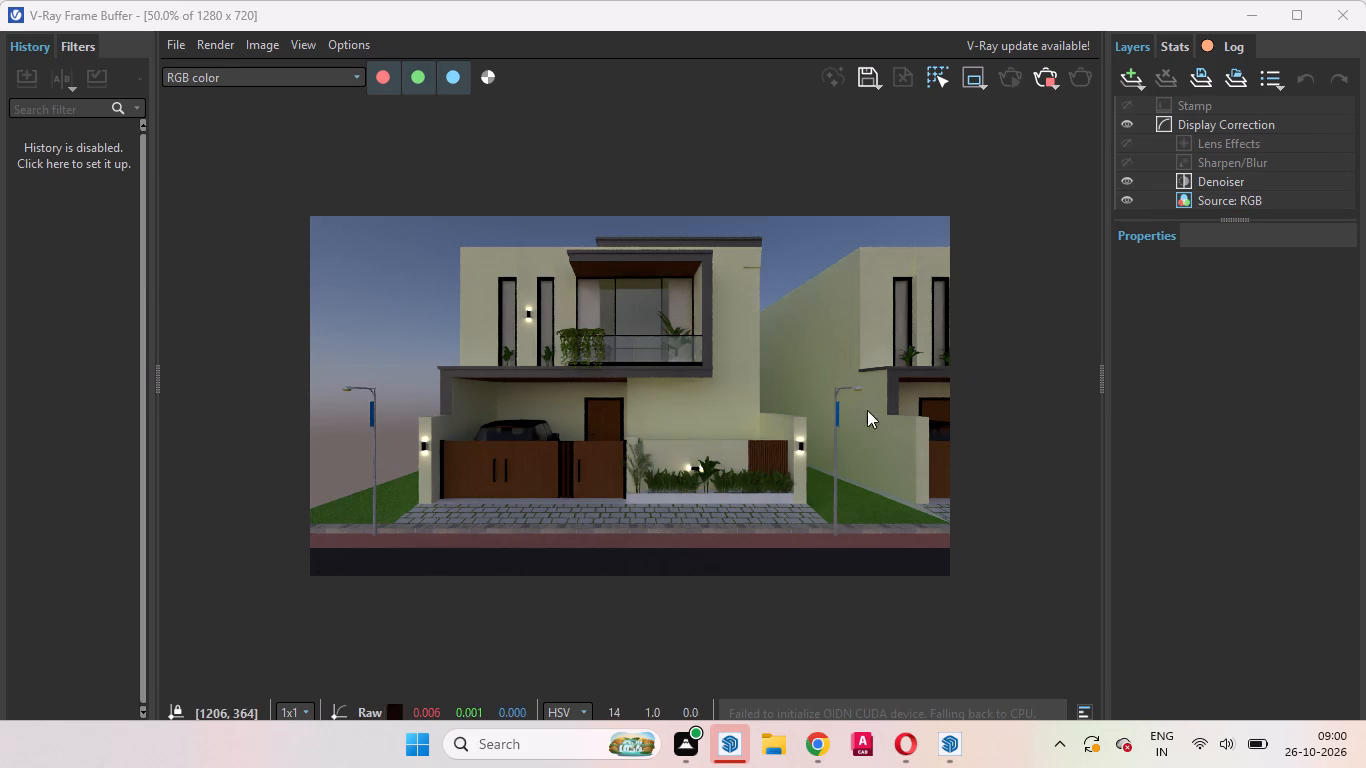
{"action": "scroll", "coordinate": [814, 461], "scroll_direction": "up", "scroll_amount": 3}
{"action": "scroll", "coordinate": [843, 442], "scroll_direction": "down", "scroll_amount": 1}
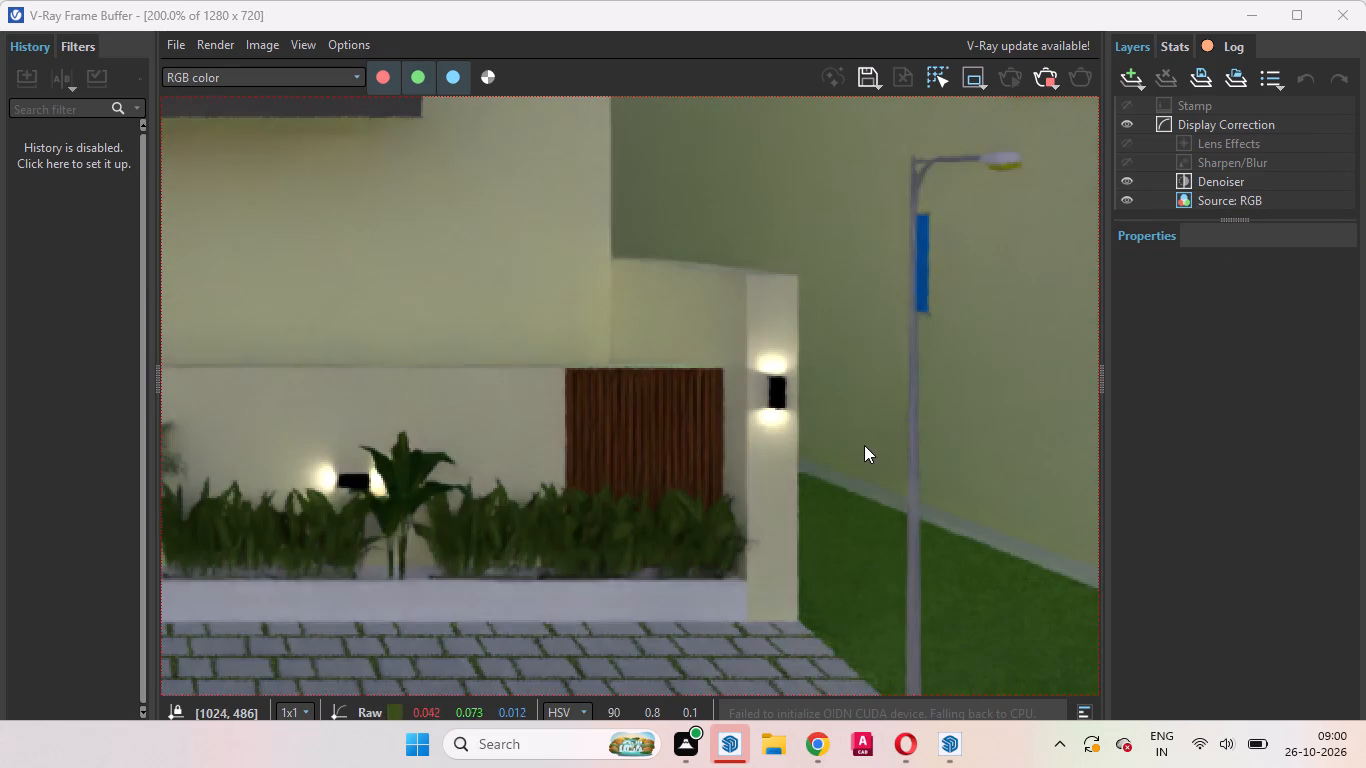
{"action": "scroll", "coordinate": [868, 445], "scroll_direction": "down", "scroll_amount": 2}
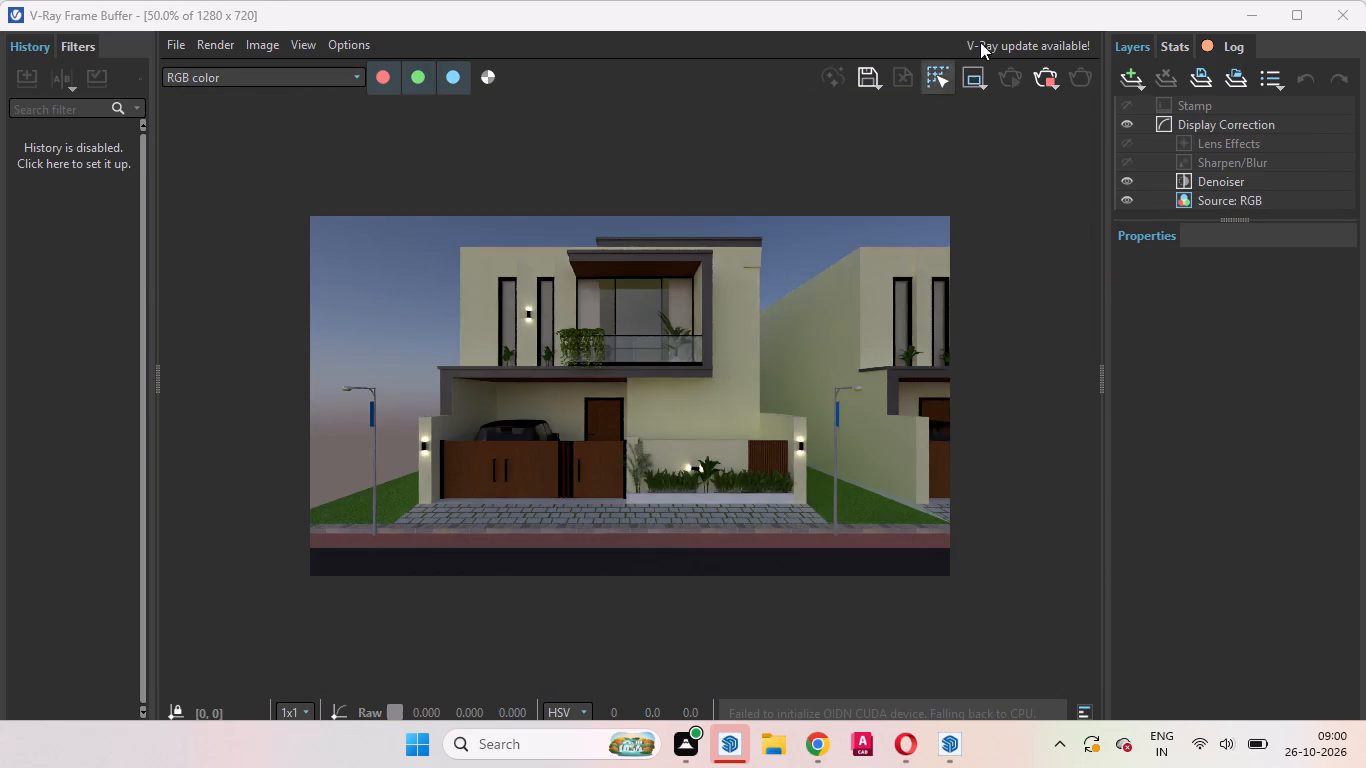
{"action": "left_click", "coordinate": [1054, 70]}
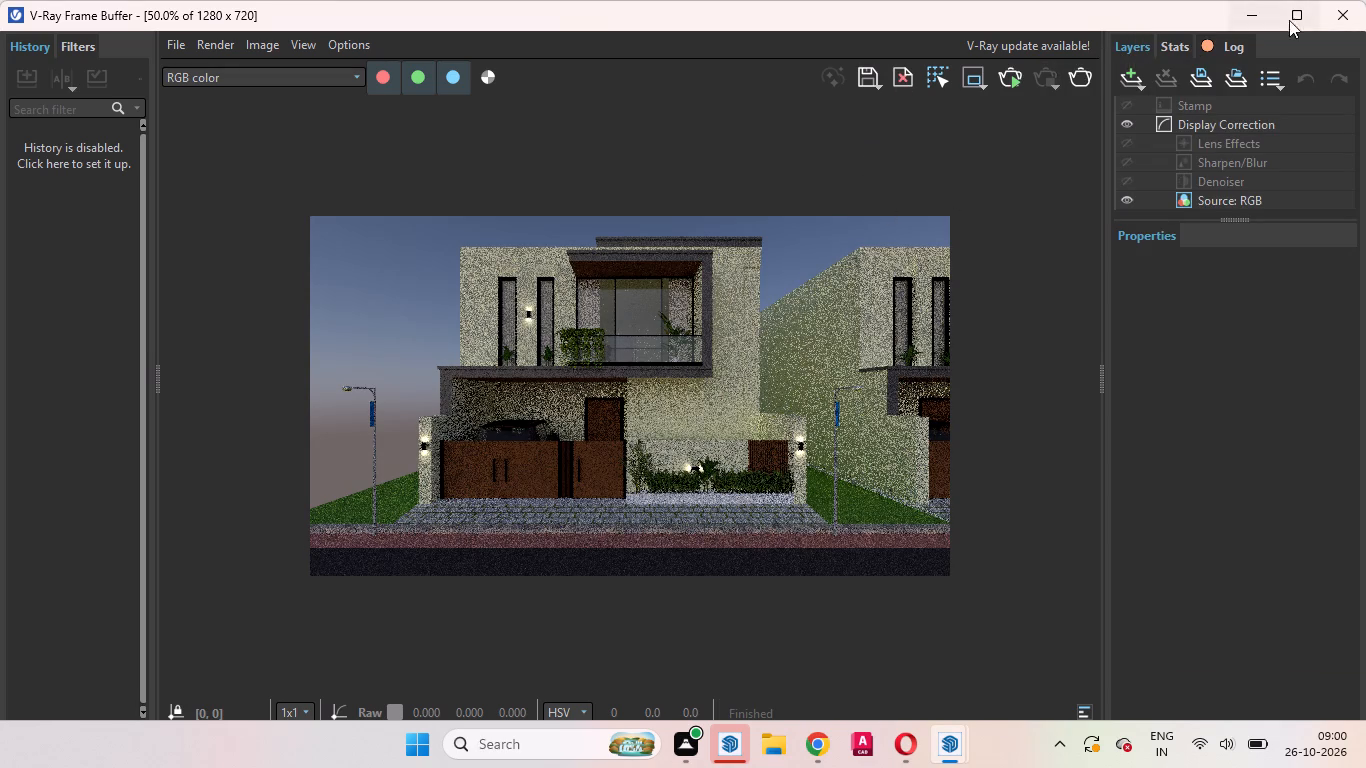
{"action": "left_click", "coordinate": [1356, 21]}
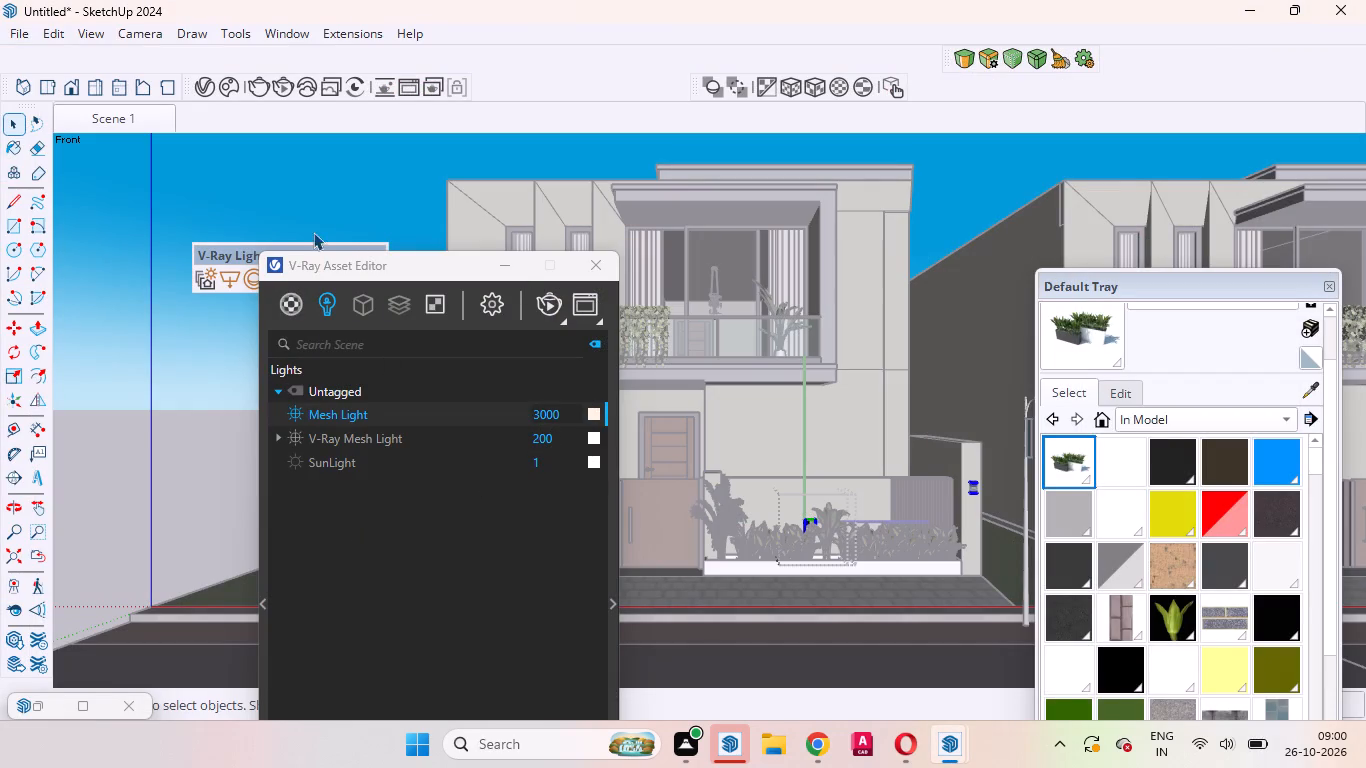
Exit the nested groups of the planter wall light back to the top level of the model.
{"action": "double_click", "coordinate": [153, 380]}
{"action": "left_click_drag", "start_coordinate": [206, 361], "coordinate": [206, 370]}
{"action": "double_click", "coordinate": [194, 360]}
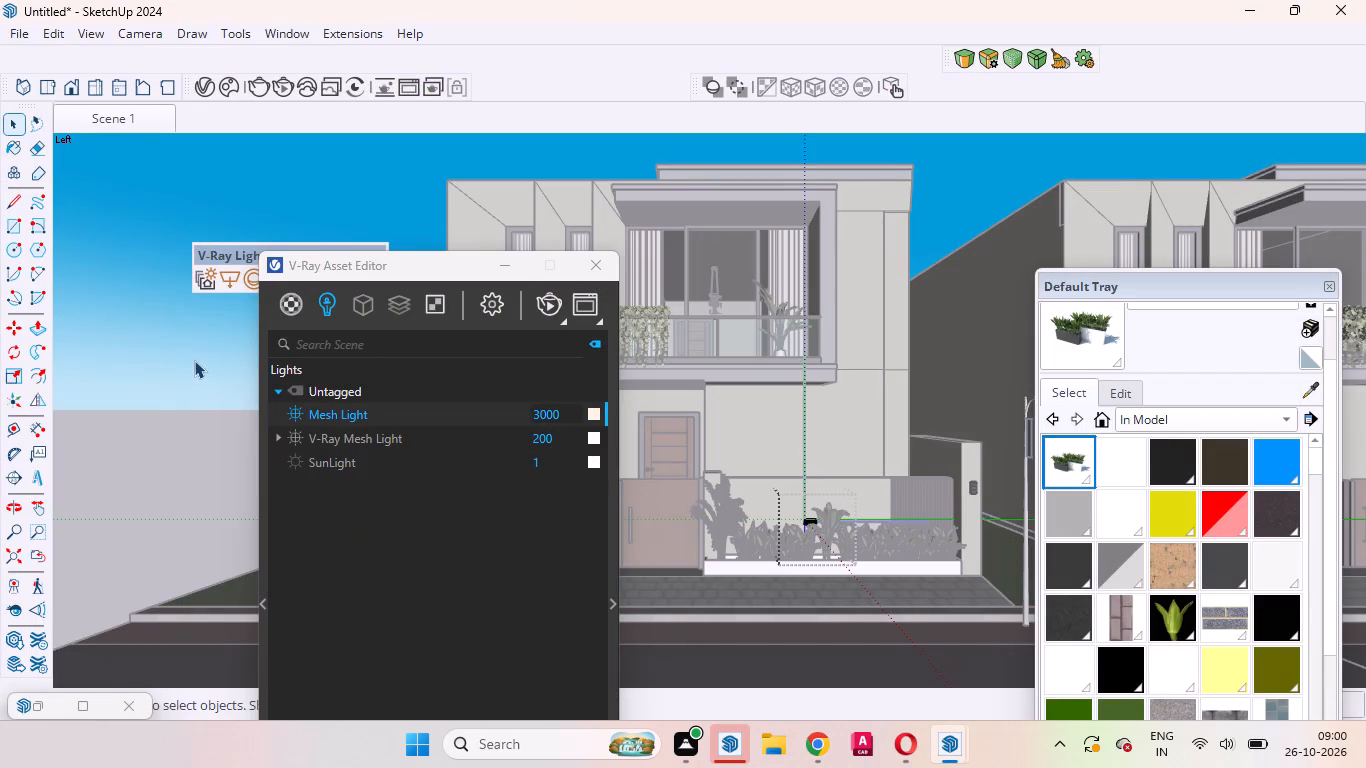
{"action": "double_click", "coordinate": [184, 339]}
{"action": "left_click_drag", "start_coordinate": [184, 349], "coordinate": [184, 360]}
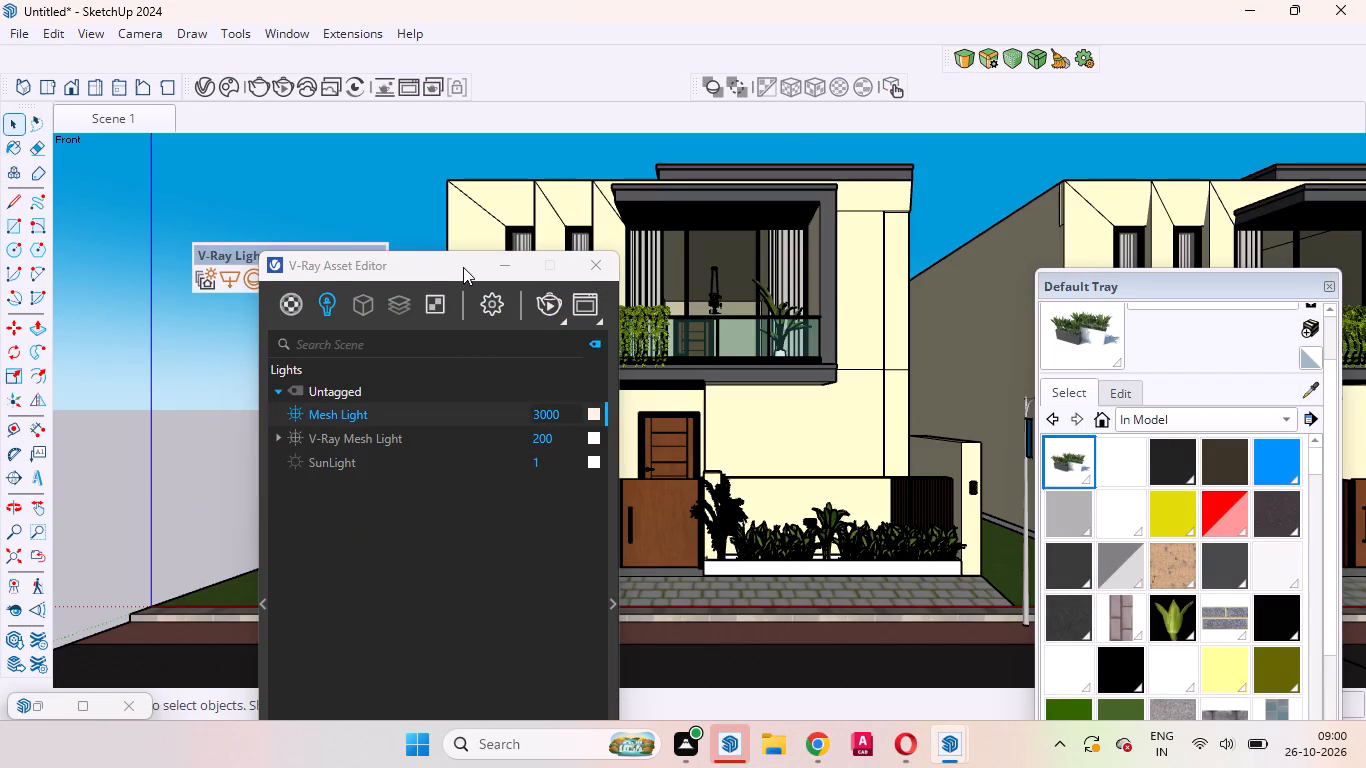
Start a new empty group for a ceiling downlight beneath the upper balcony's slatted wooden soffit.
{"action": "left_click_drag", "start_coordinate": [463, 267], "coordinate": [316, 306]}
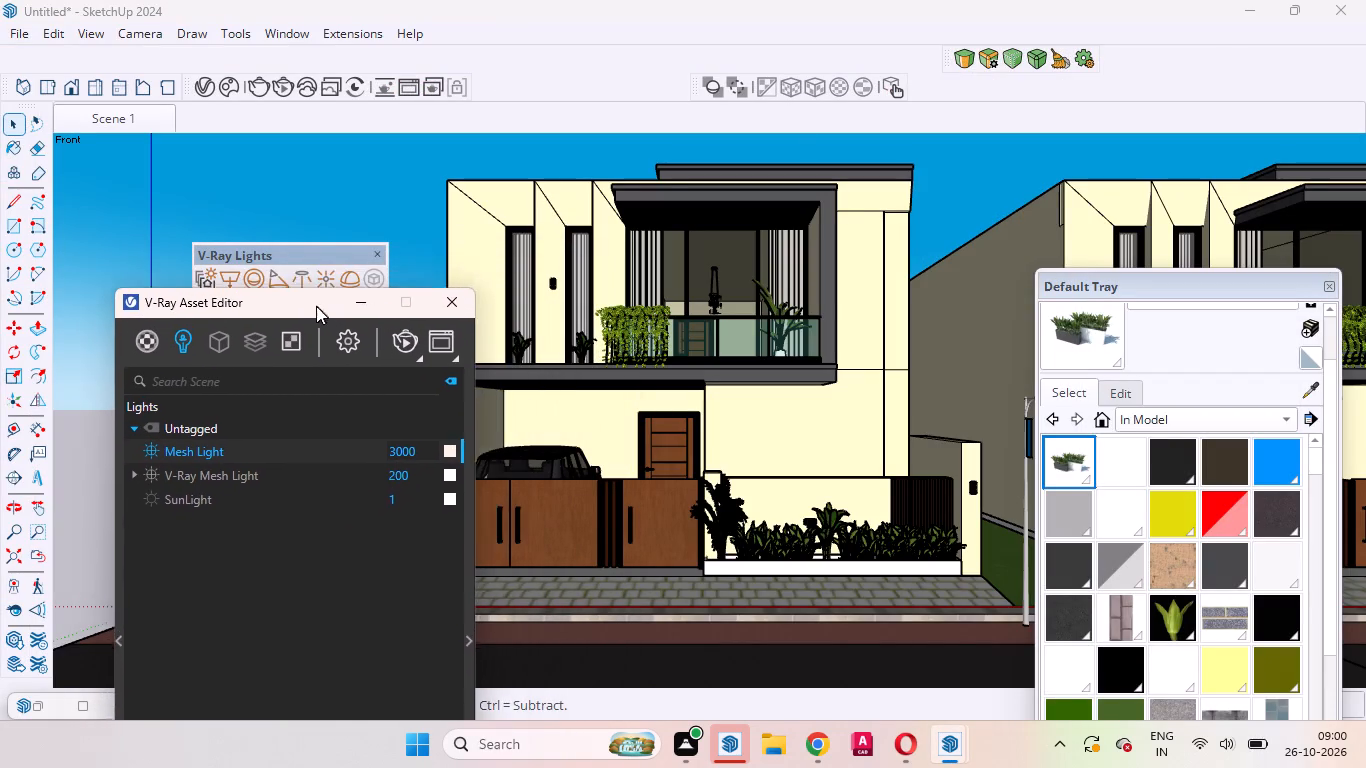
{"action": "left_click_drag", "start_coordinate": [316, 306], "coordinate": [351, 286]}
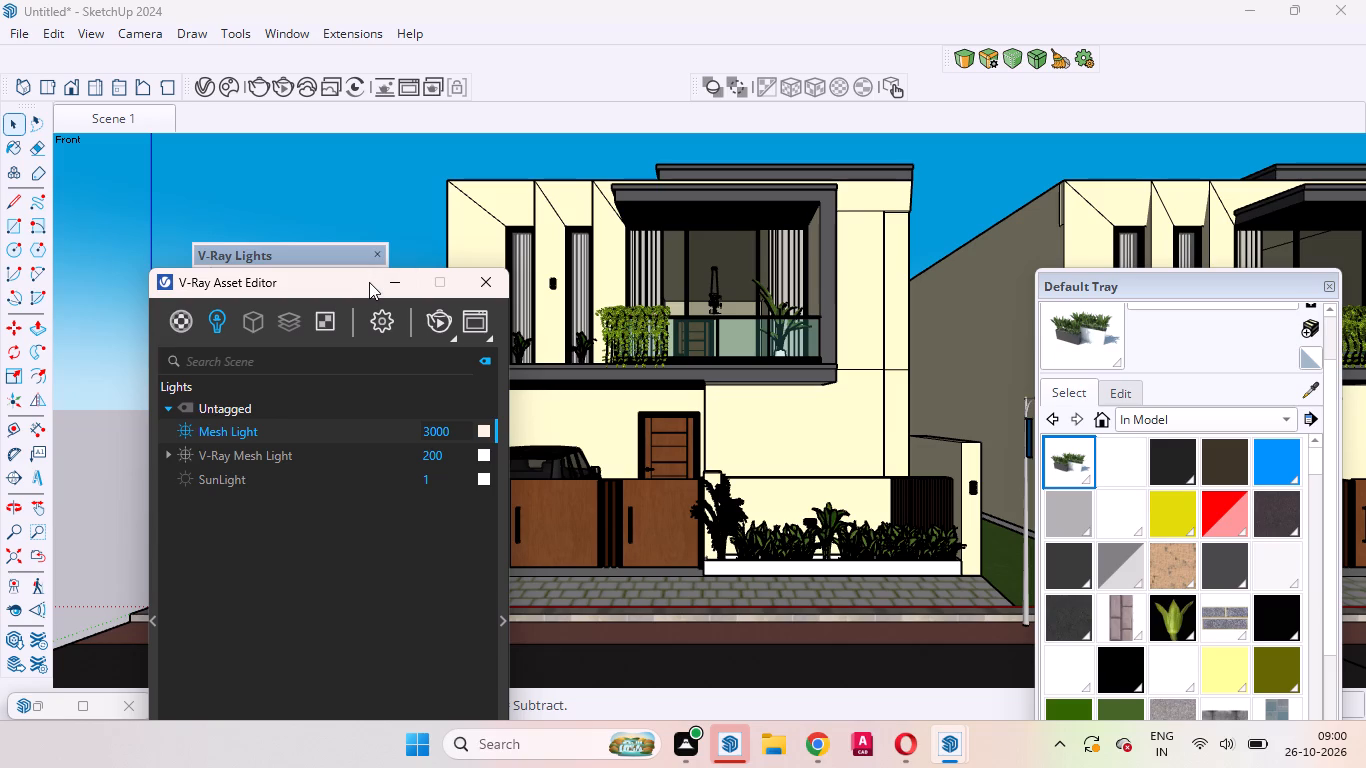
{"action": "left_click_drag", "start_coordinate": [308, 280], "coordinate": [478, 393]}
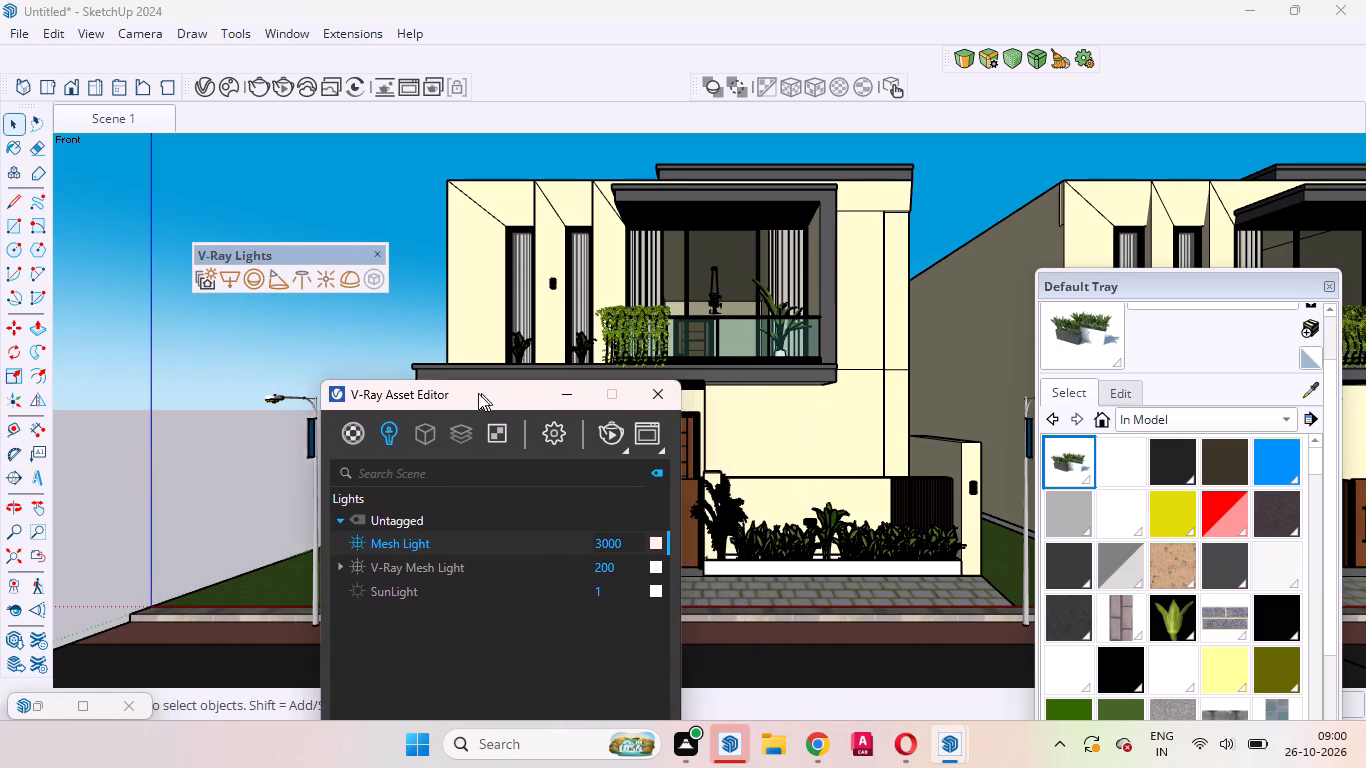
{"action": "left_click_drag", "start_coordinate": [478, 393], "coordinate": [313, 375]}
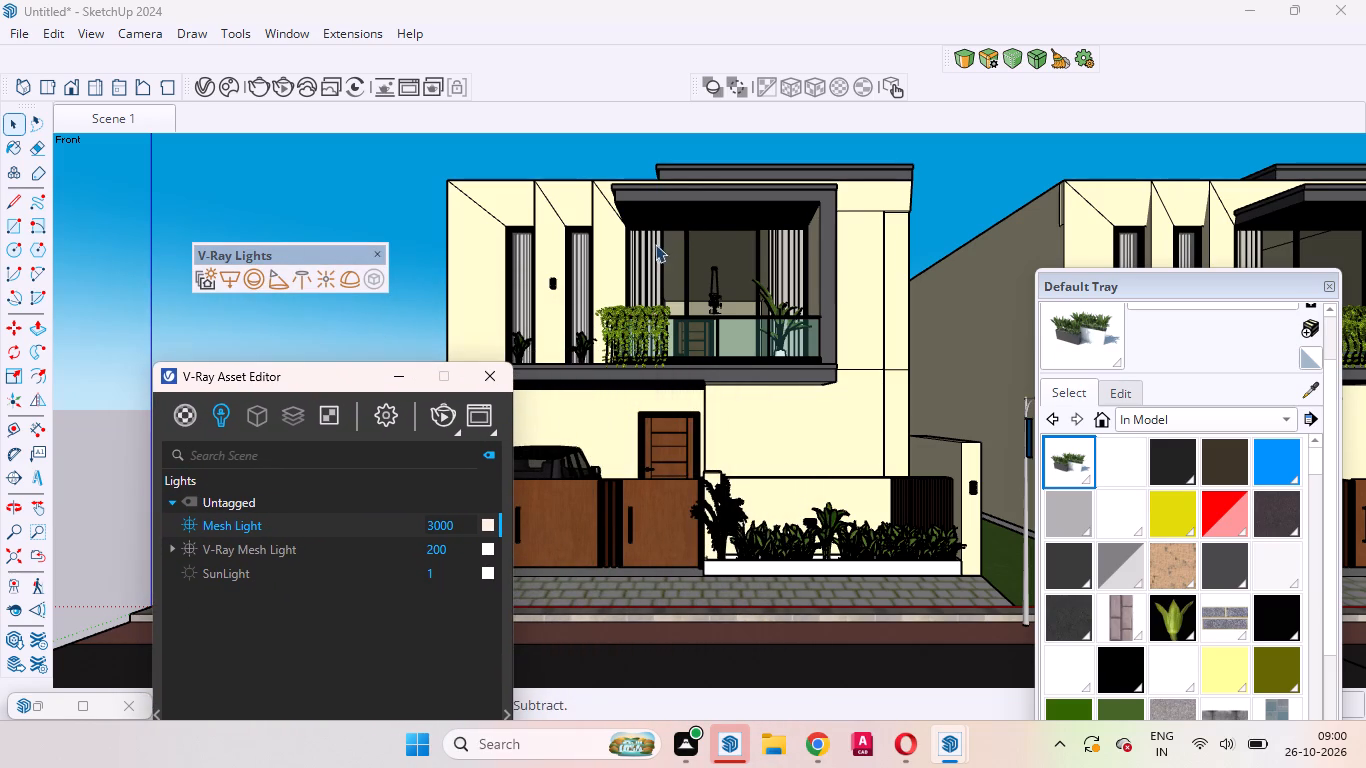
{"action": "scroll", "coordinate": [695, 171], "scroll_direction": "up", "scroll_amount": 8}
{"action": "middle_click_drag", "start_coordinate": [687, 320], "coordinate": [683, 224]}
{"action": "scroll", "coordinate": [686, 320], "scroll_direction": "up", "scroll_amount": 1}
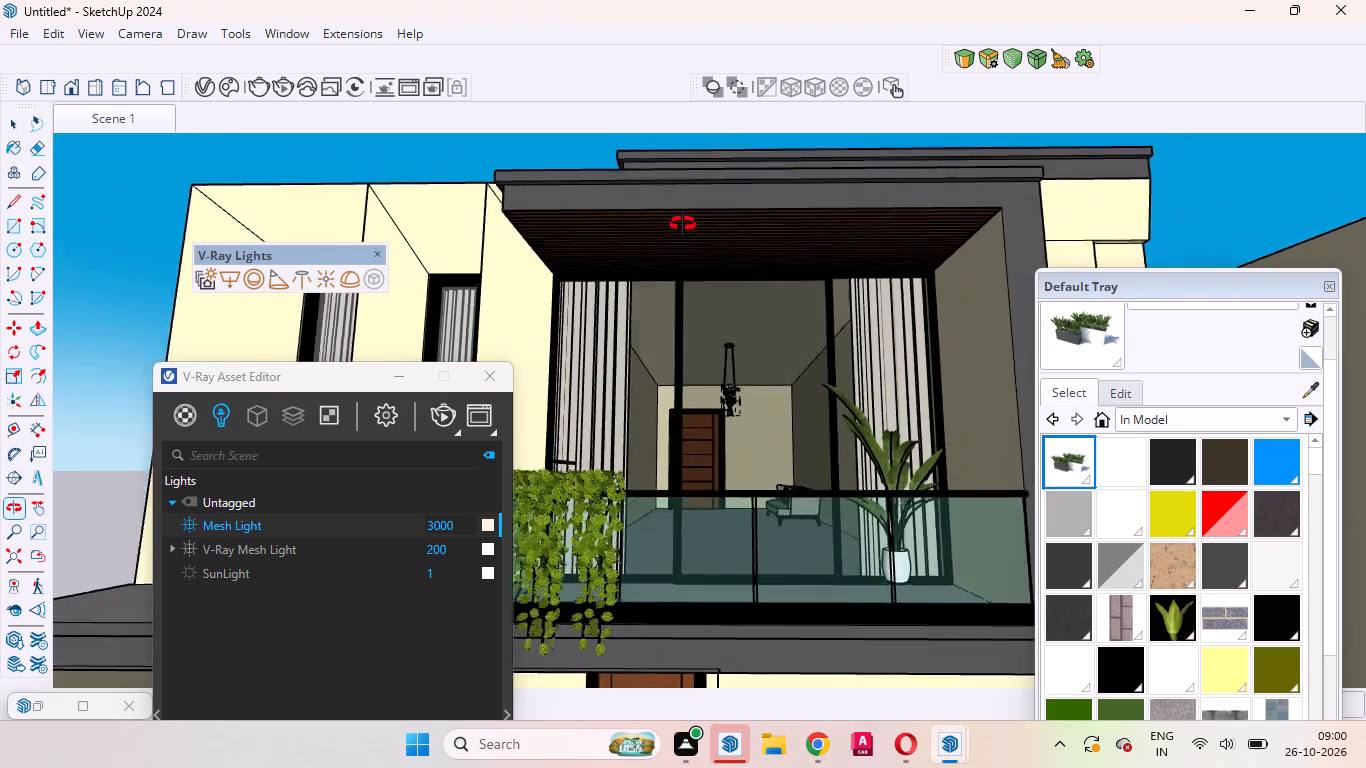
{"action": "middle_click_drag", "start_coordinate": [683, 224], "coordinate": [692, 183]}
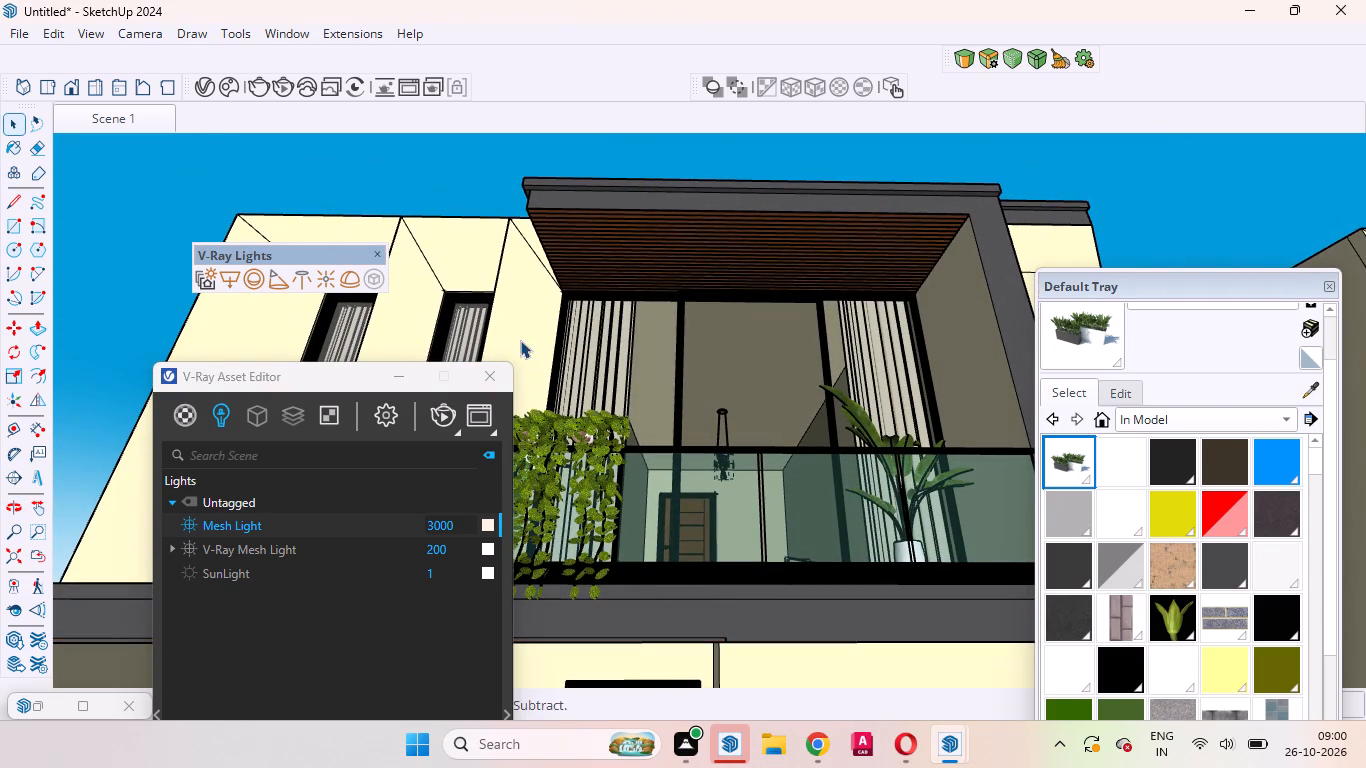
{"action": "left_click_drag", "start_coordinate": [367, 375], "coordinate": [380, 372]}
{"action": "scroll", "coordinate": [564, 230], "scroll_direction": "up", "scroll_amount": 2}
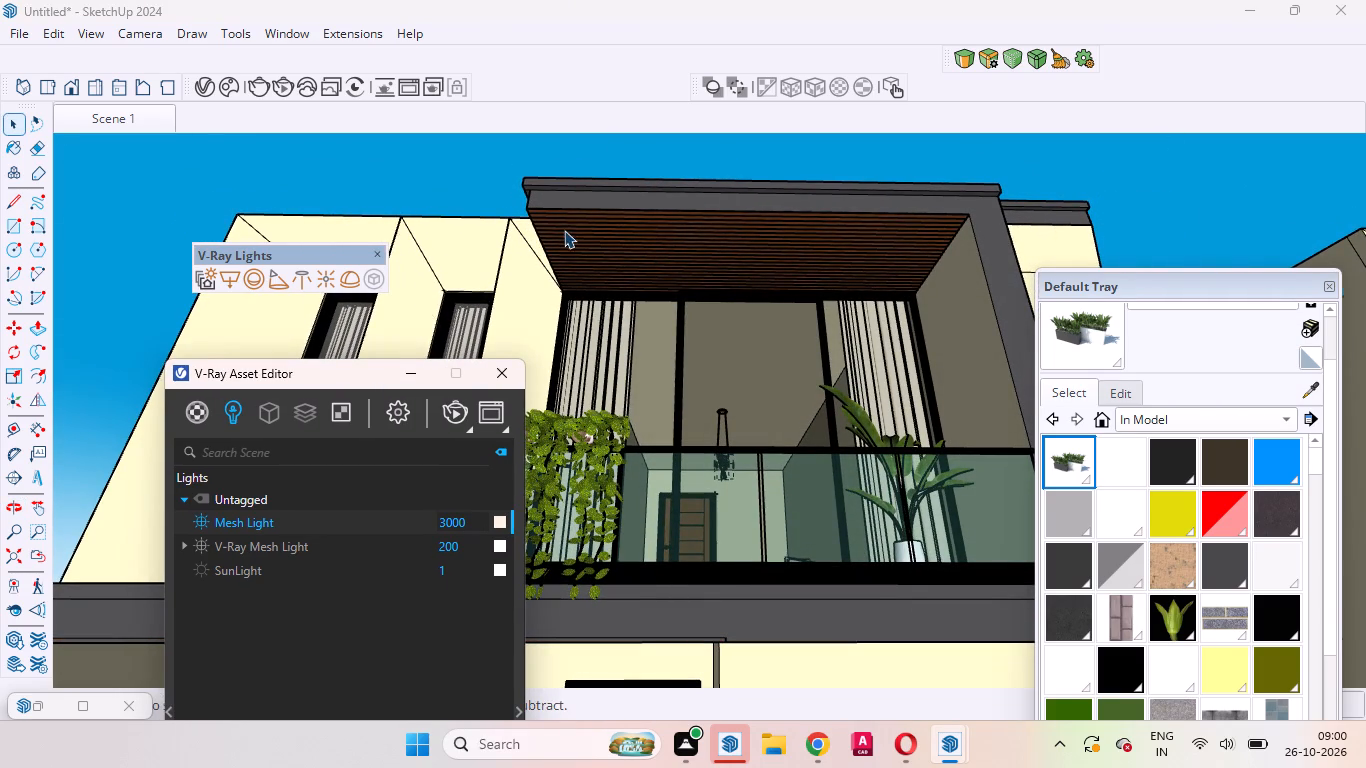
{"action": "scroll", "coordinate": [564, 230], "scroll_direction": "up", "scroll_amount": 6}
{"action": "middle_click_drag", "start_coordinate": [585, 320], "coordinate": [617, 206]}
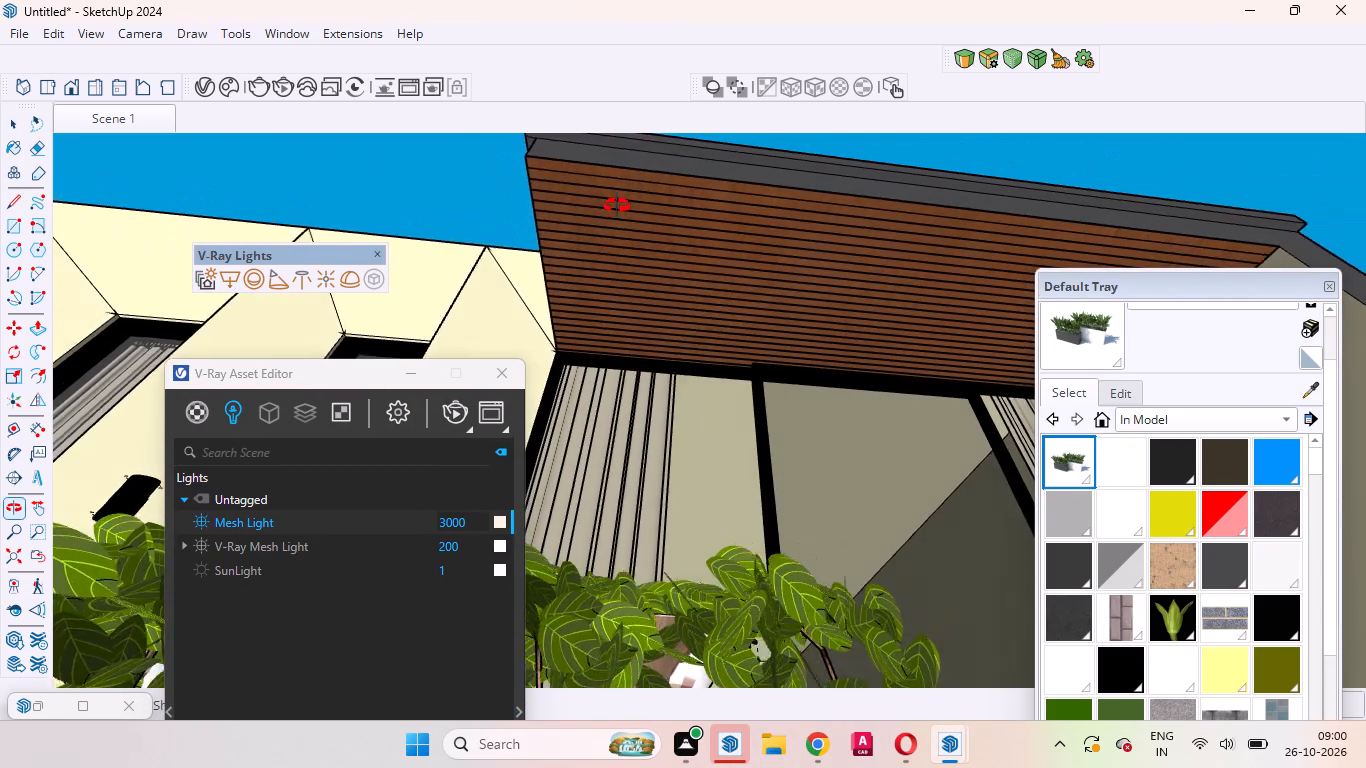
{"action": "middle_click_drag", "start_coordinate": [617, 206], "coordinate": [617, 212]}
{"action": "middle_click_drag", "start_coordinate": [551, 305], "coordinate": [498, 285]}
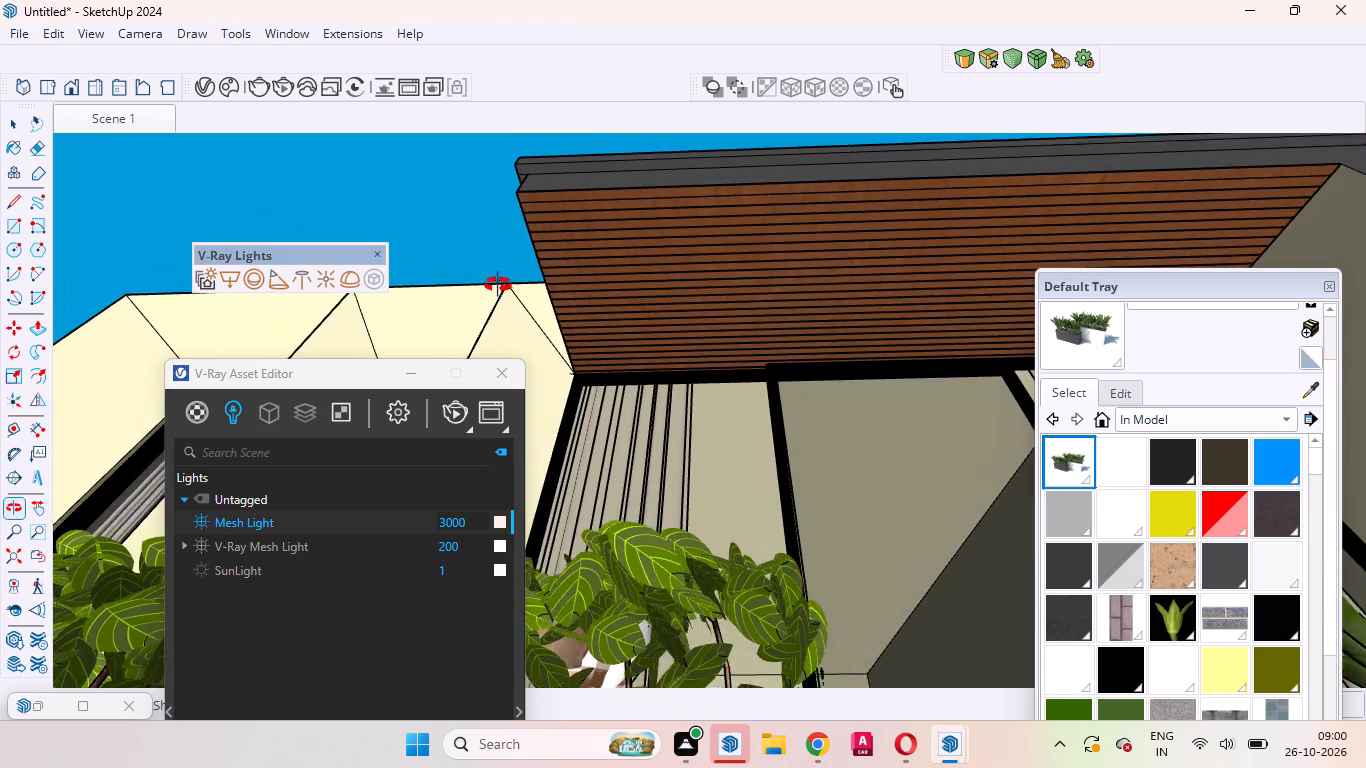
{"action": "middle_click_drag", "start_coordinate": [498, 285], "coordinate": [503, 273]}
{"action": "scroll", "coordinate": [574, 310], "scroll_direction": "down", "scroll_amount": 1}
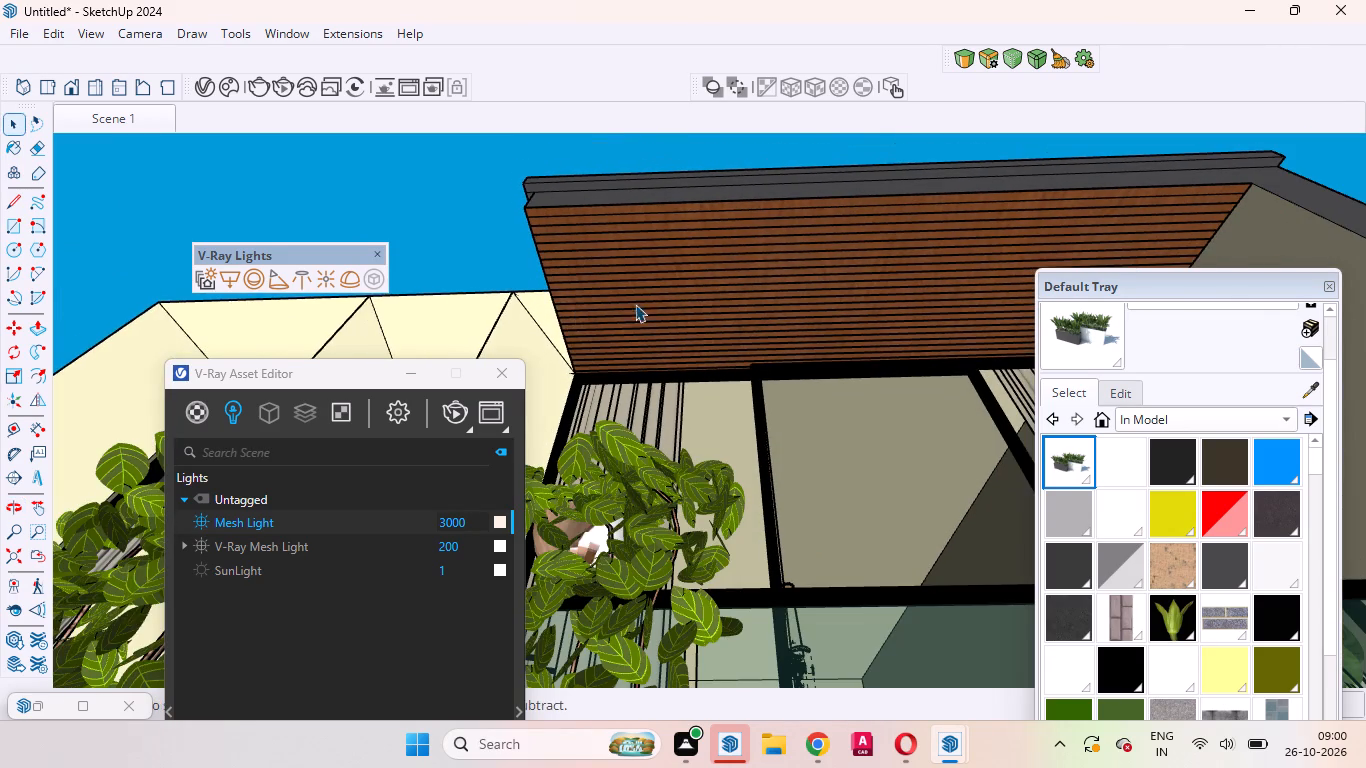
{"action": "middle_click_drag", "start_coordinate": [775, 247], "coordinate": [781, 222]}
{"action": "scroll", "coordinate": [781, 222], "scroll_direction": "up", "scroll_amount": 1}
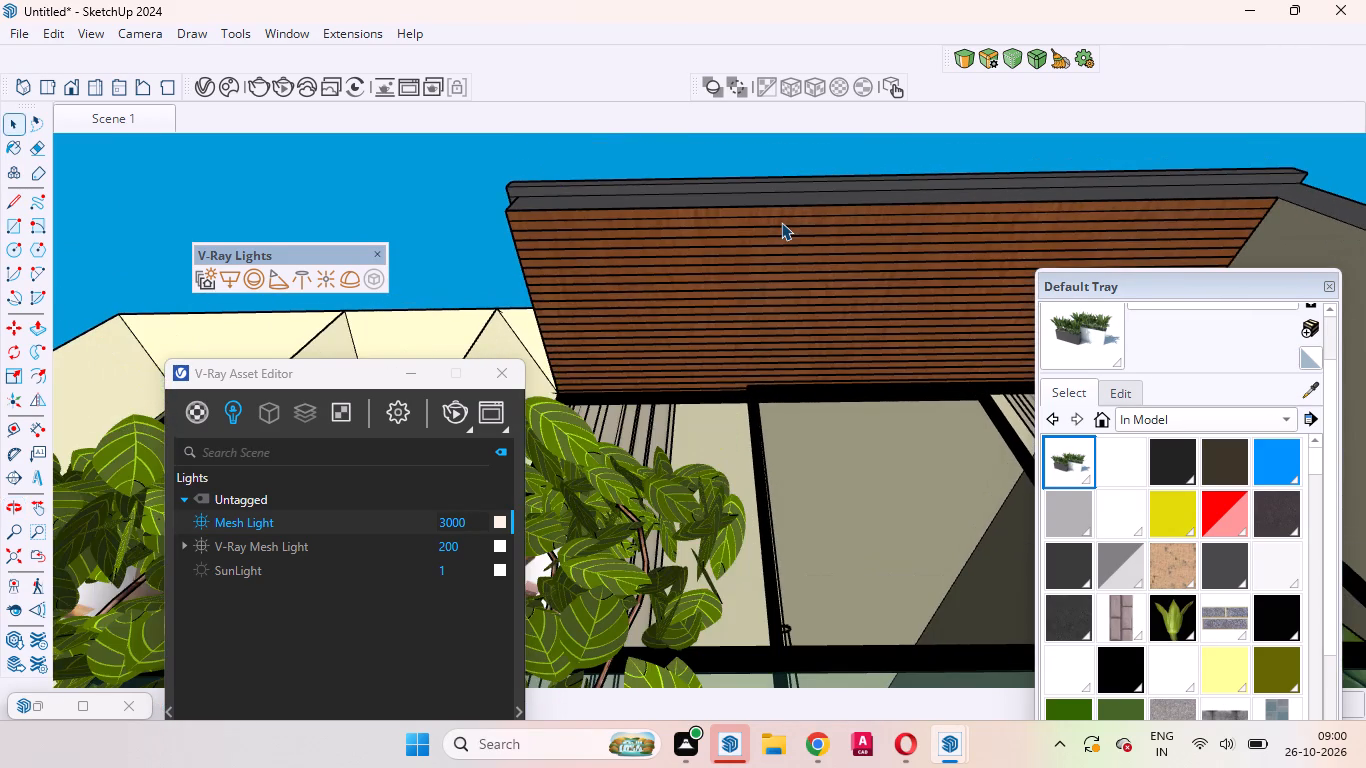
{"action": "right_click", "coordinate": [421, 192]}
{"action": "left_click", "coordinate": [459, 254]}
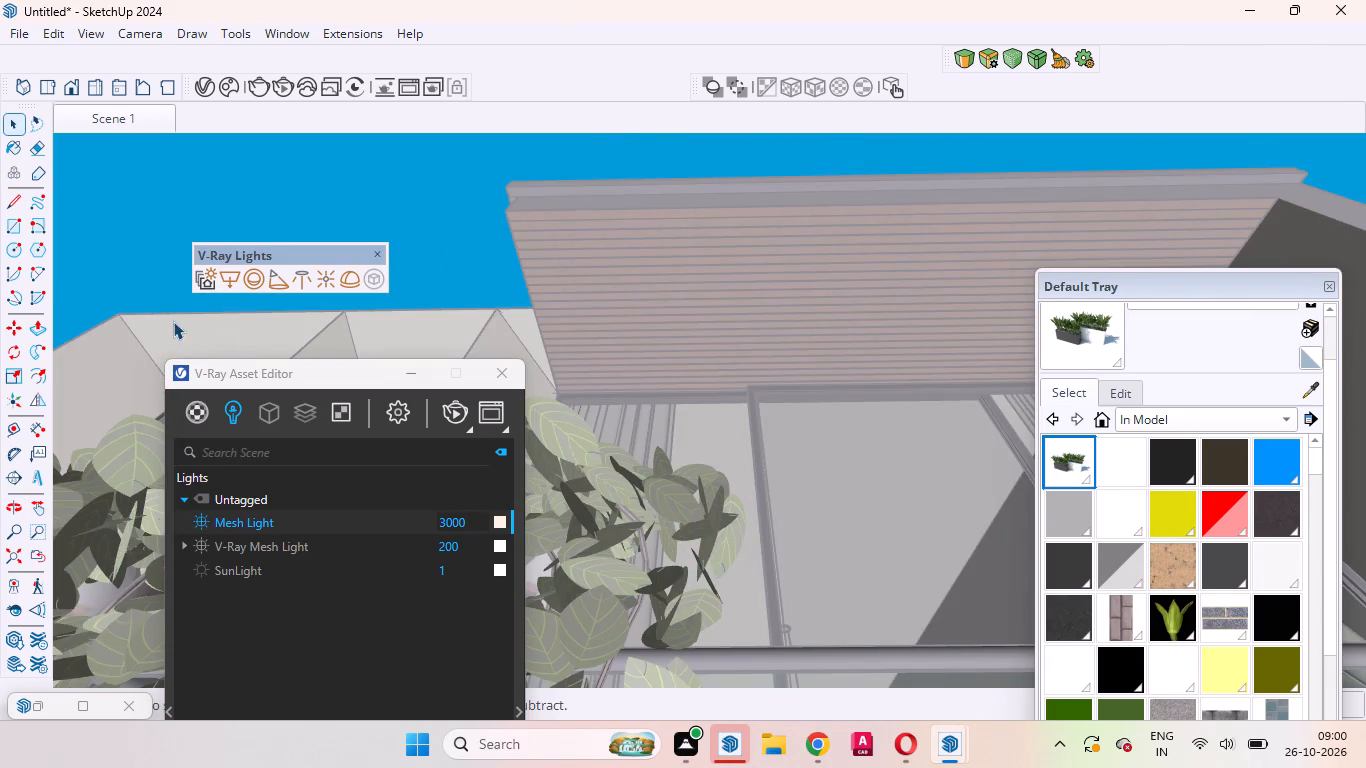
Draw a small circle on the balcony's wooden soffit near its outer corner and extrude it slightly into a thin disc.
{"action": "left_click", "coordinate": [14, 245]}
{"action": "scroll", "coordinate": [570, 302], "scroll_direction": "up", "scroll_amount": 4}
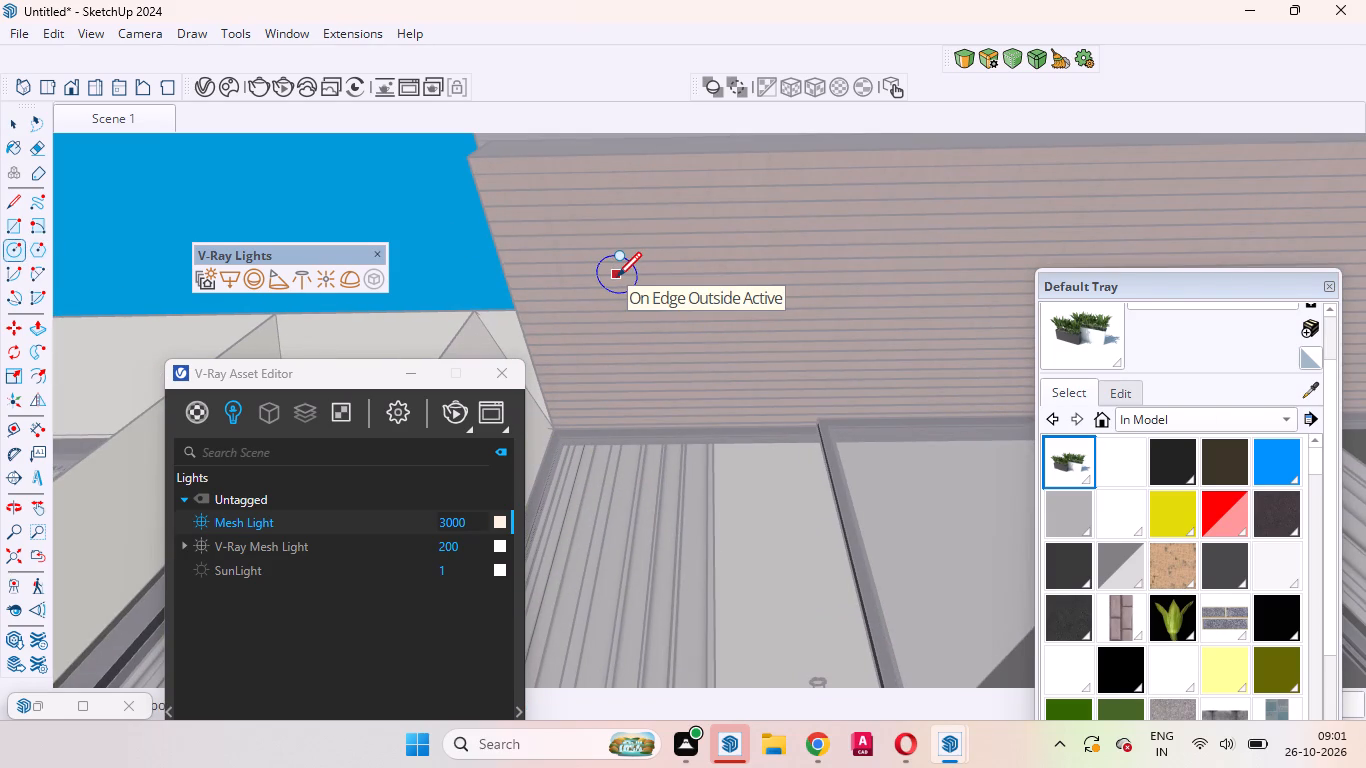
{"action": "left_click", "coordinate": [673, 296]}
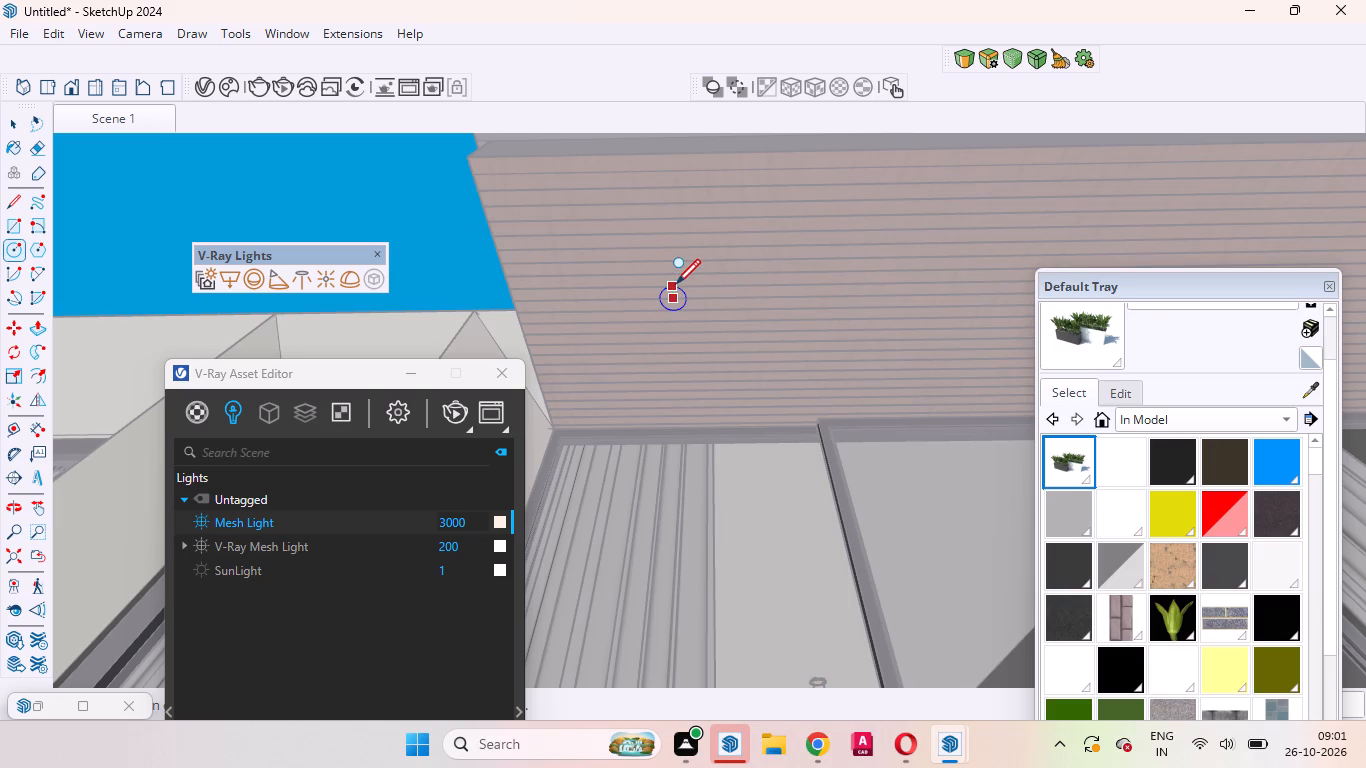
{"action": "scroll", "coordinate": [676, 282], "scroll_direction": "up", "scroll_amount": 5}
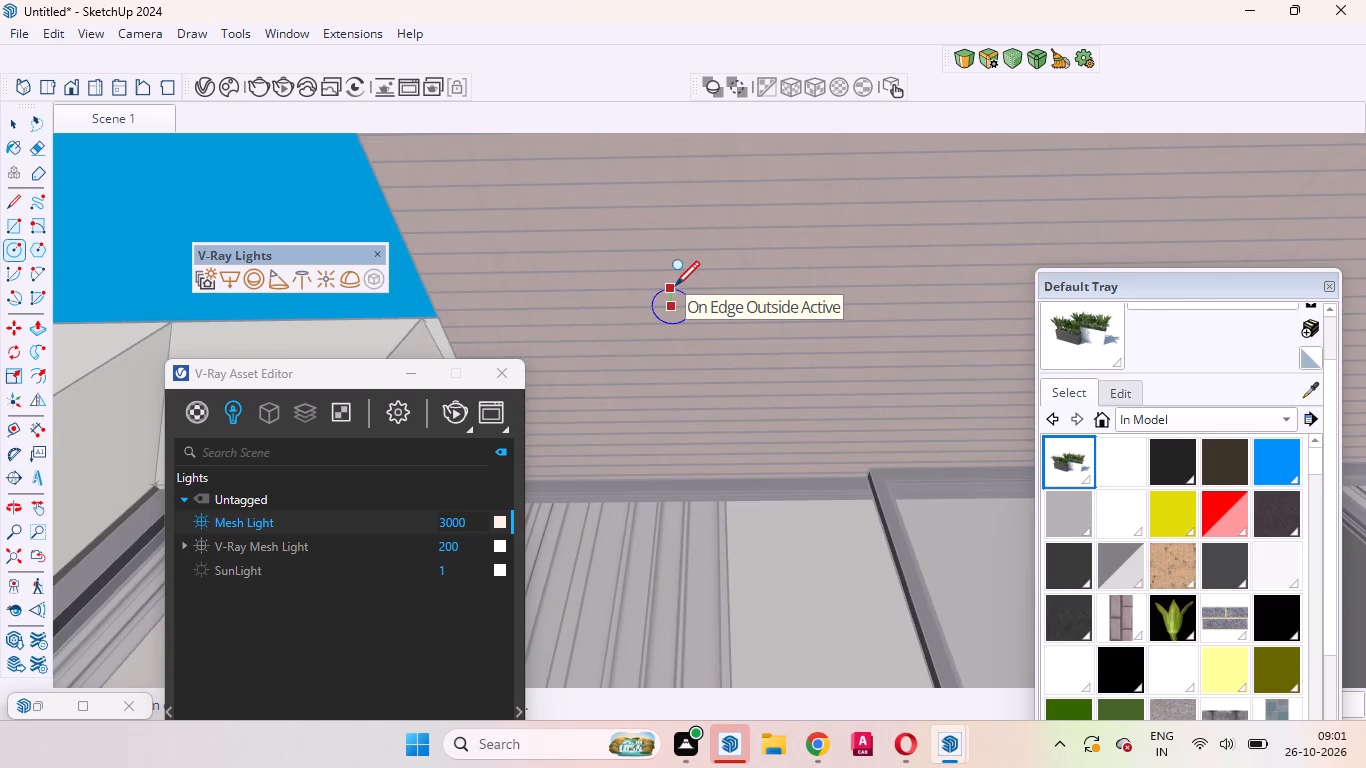
{"action": "left_click", "coordinate": [675, 284]}
{"action": "key", "text": "p"}
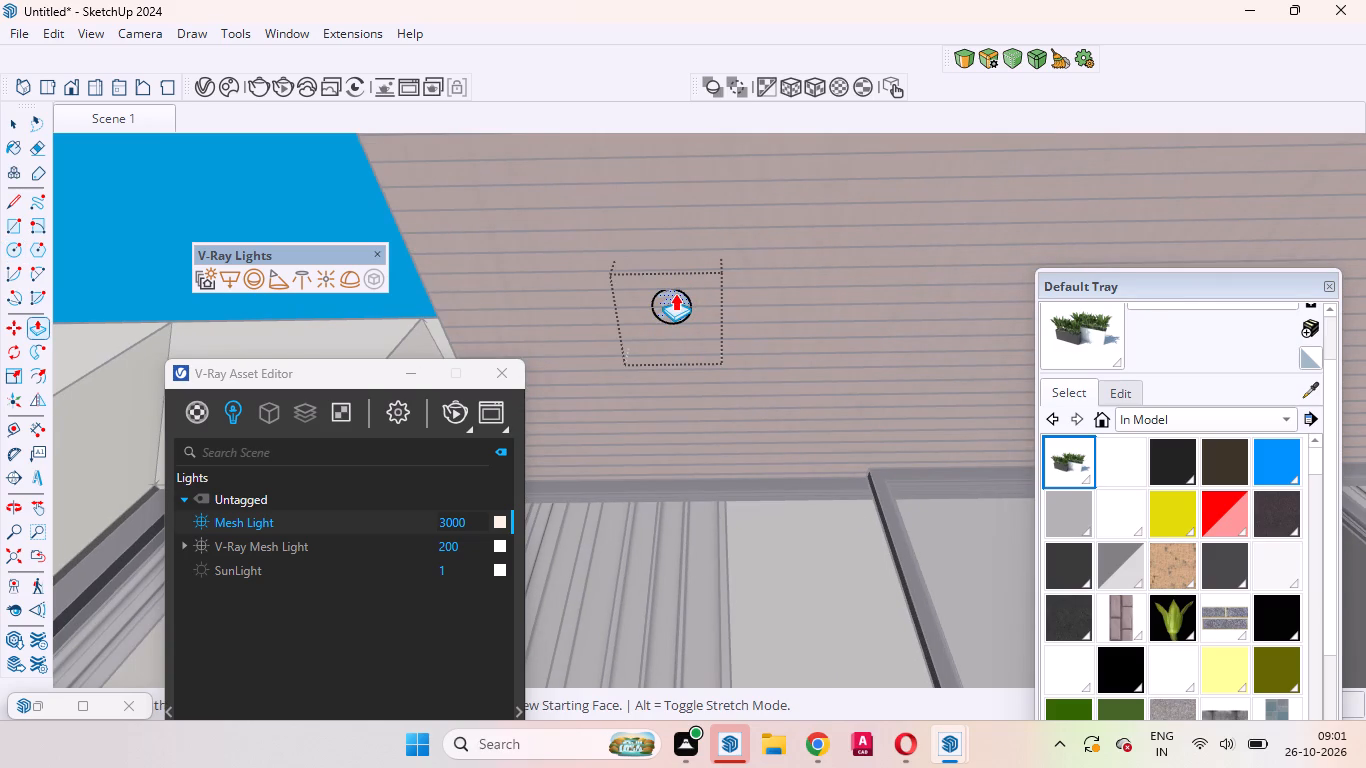
{"action": "left_click", "coordinate": [675, 293]}
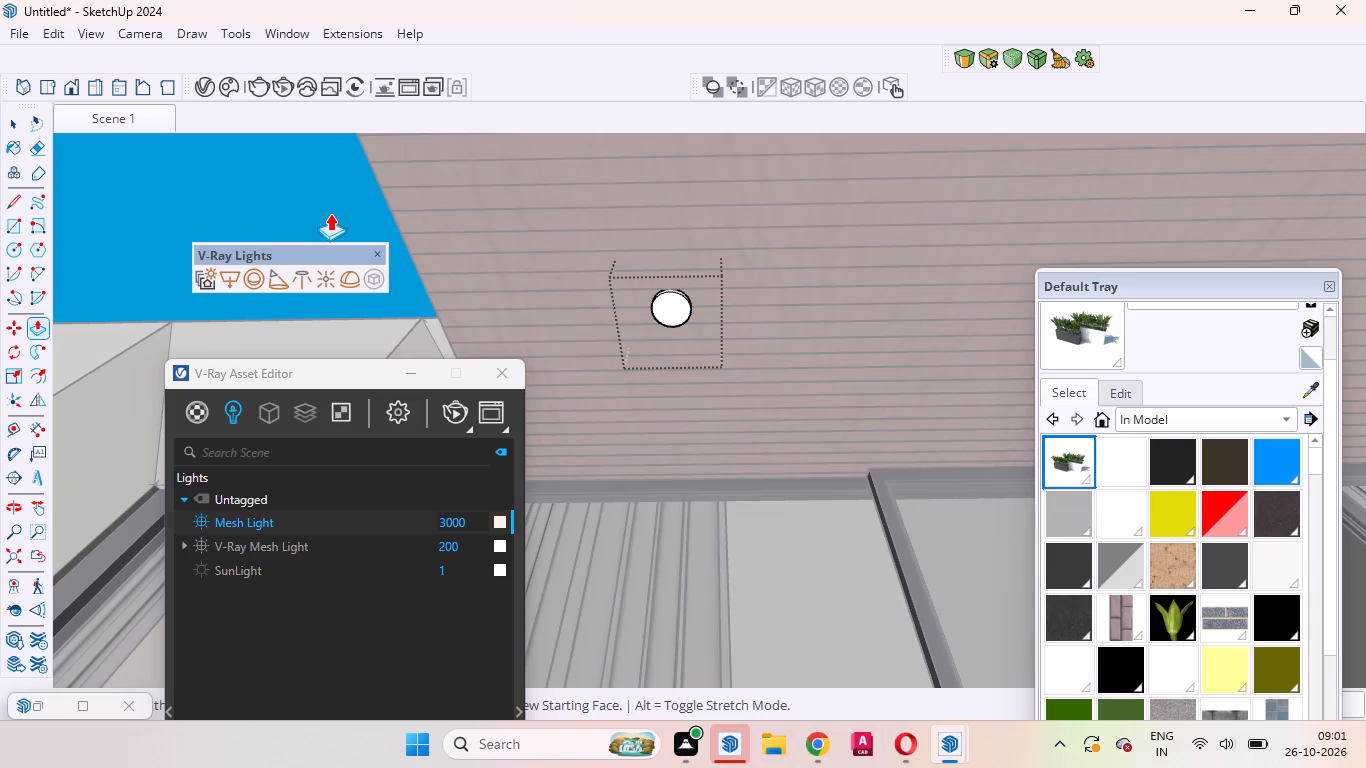
Offset the disc's face inward to form a narrow rim around an inner circle.
{"action": "key", "text": "space"}
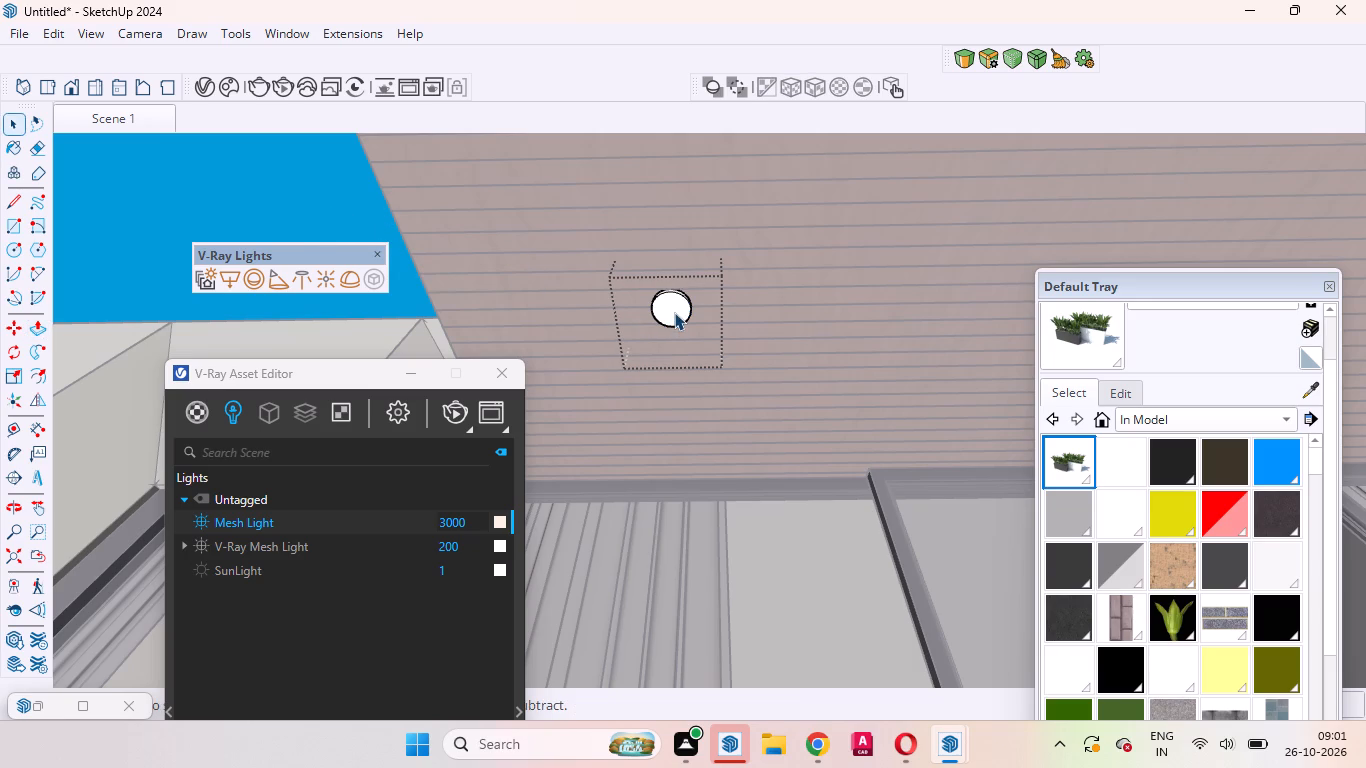
{"action": "left_click", "coordinate": [674, 312]}
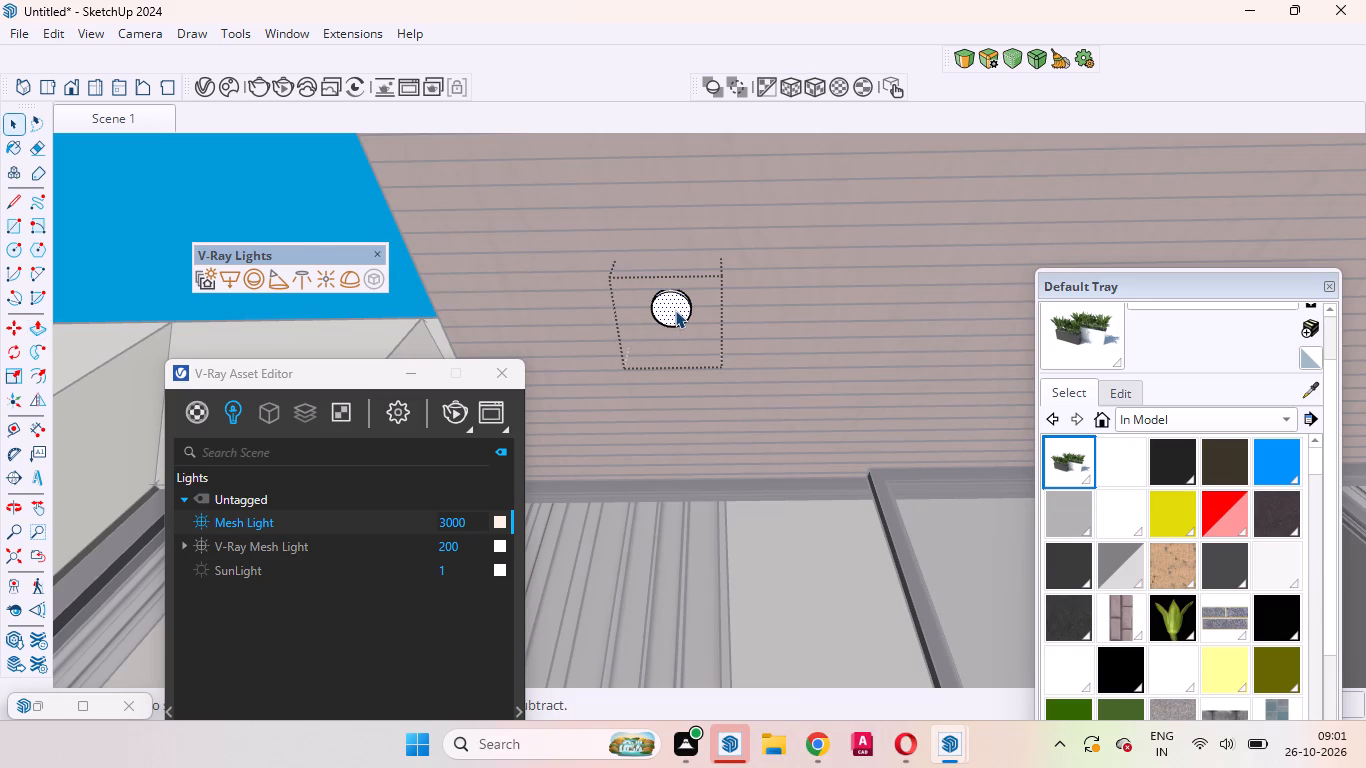
{"action": "key", "text": "f"}
{"action": "scroll", "coordinate": [675, 310], "scroll_direction": "down", "scroll_amount": 1}
{"action": "scroll", "coordinate": [675, 310], "scroll_direction": "up", "scroll_amount": 12}
{"action": "left_click", "coordinate": [675, 296]}
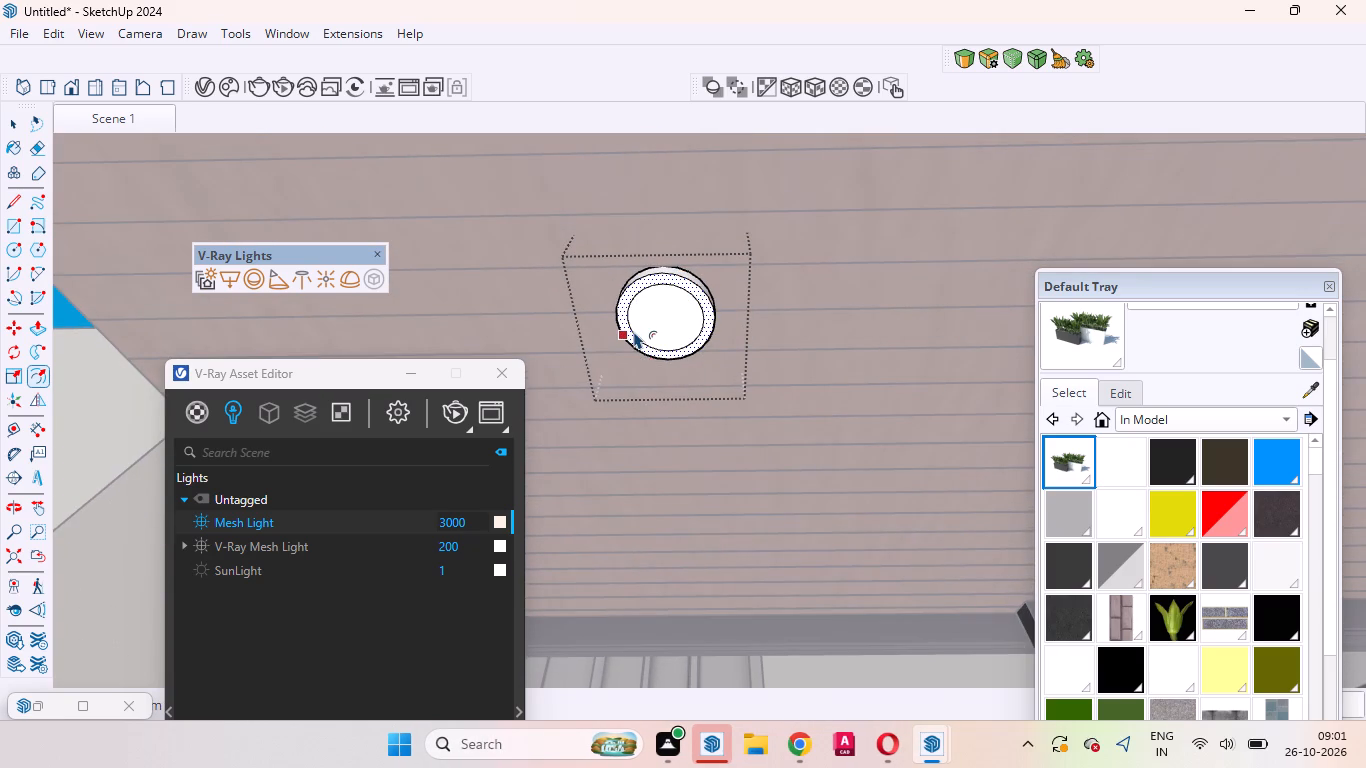
Group the disc's inner circular face with its edge and convert the group to a V-Ray mesh light.
{"action": "key", "text": "space"}
{"action": "double_click", "coordinate": [661, 321]}
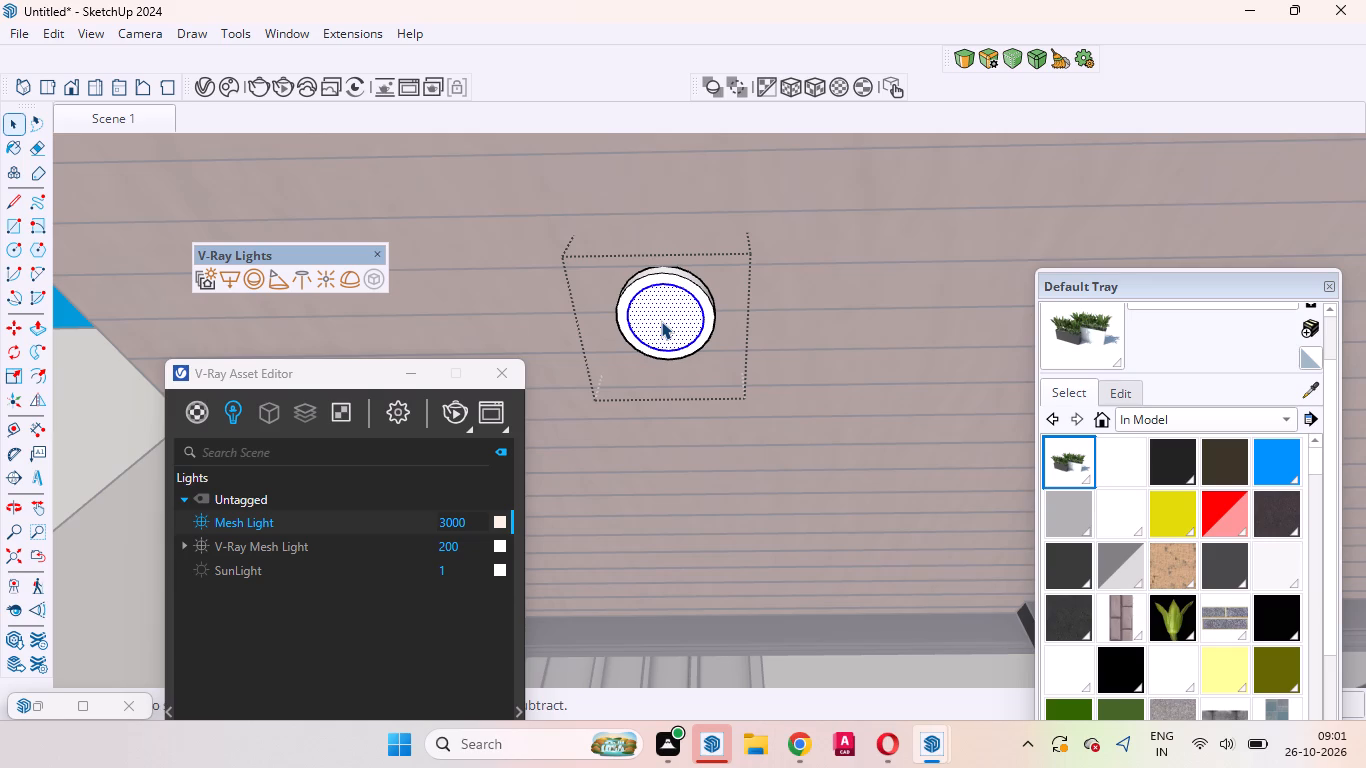
{"action": "right_click", "coordinate": [661, 321]}
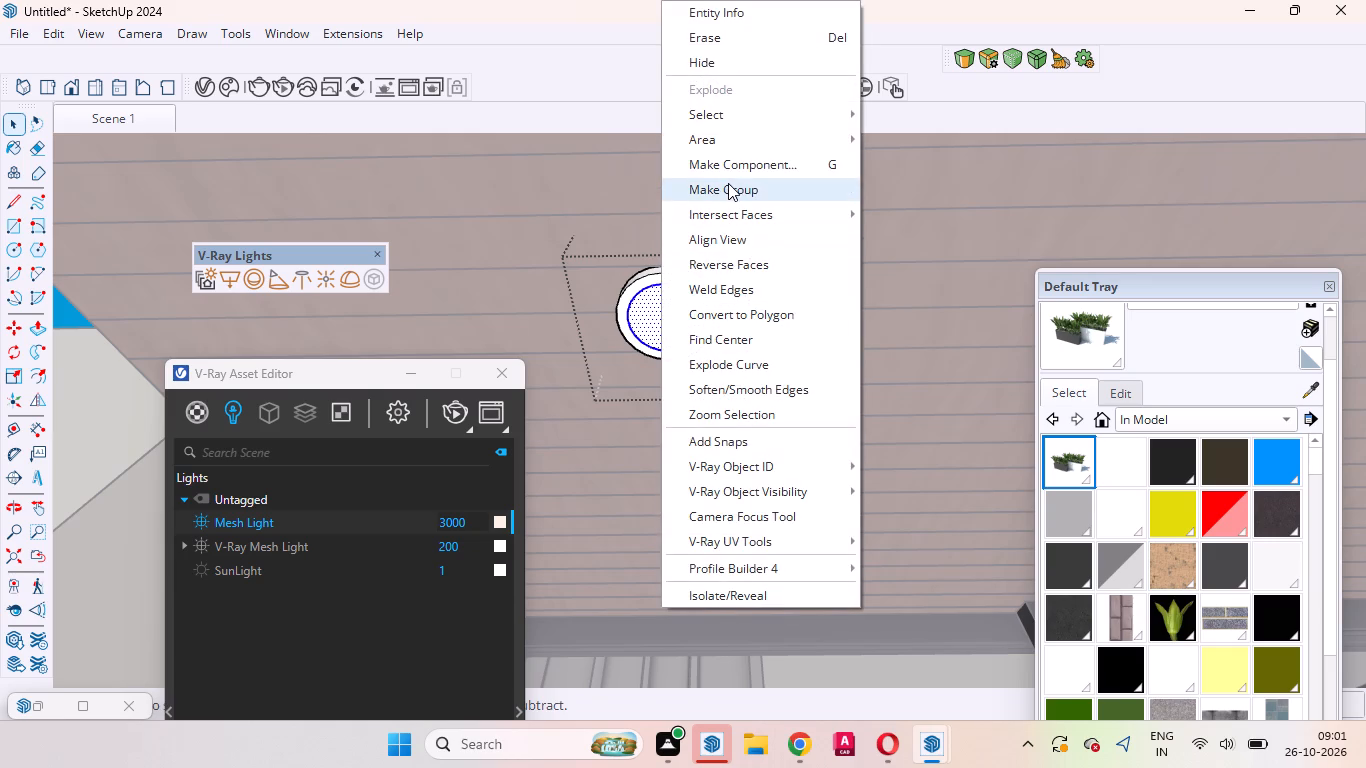
{"action": "left_click", "coordinate": [728, 185]}
{"action": "left_click", "coordinate": [377, 270]}
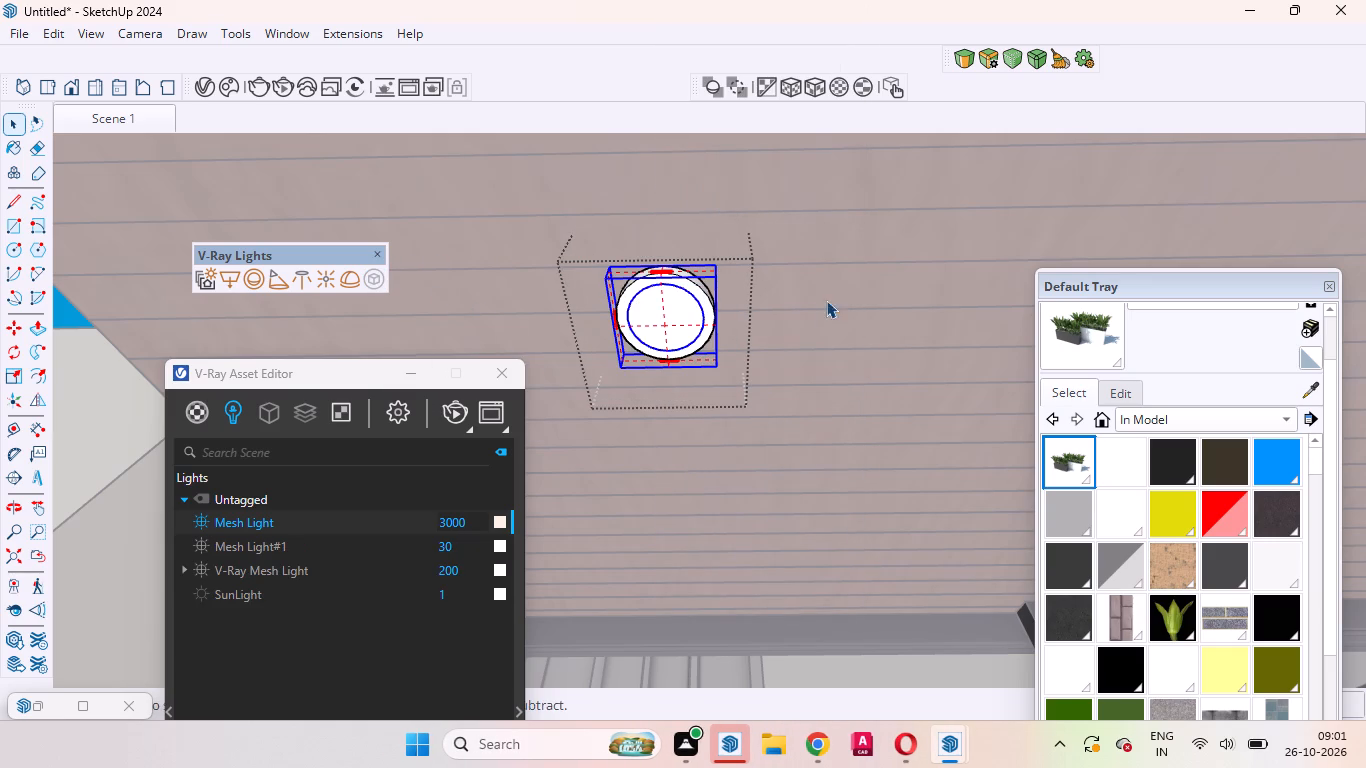
Place a V-Ray spot light at the centre of the balcony downlight's mesh-light face, inside its group, and exit the group.
{"action": "left_click", "coordinate": [278, 285]}
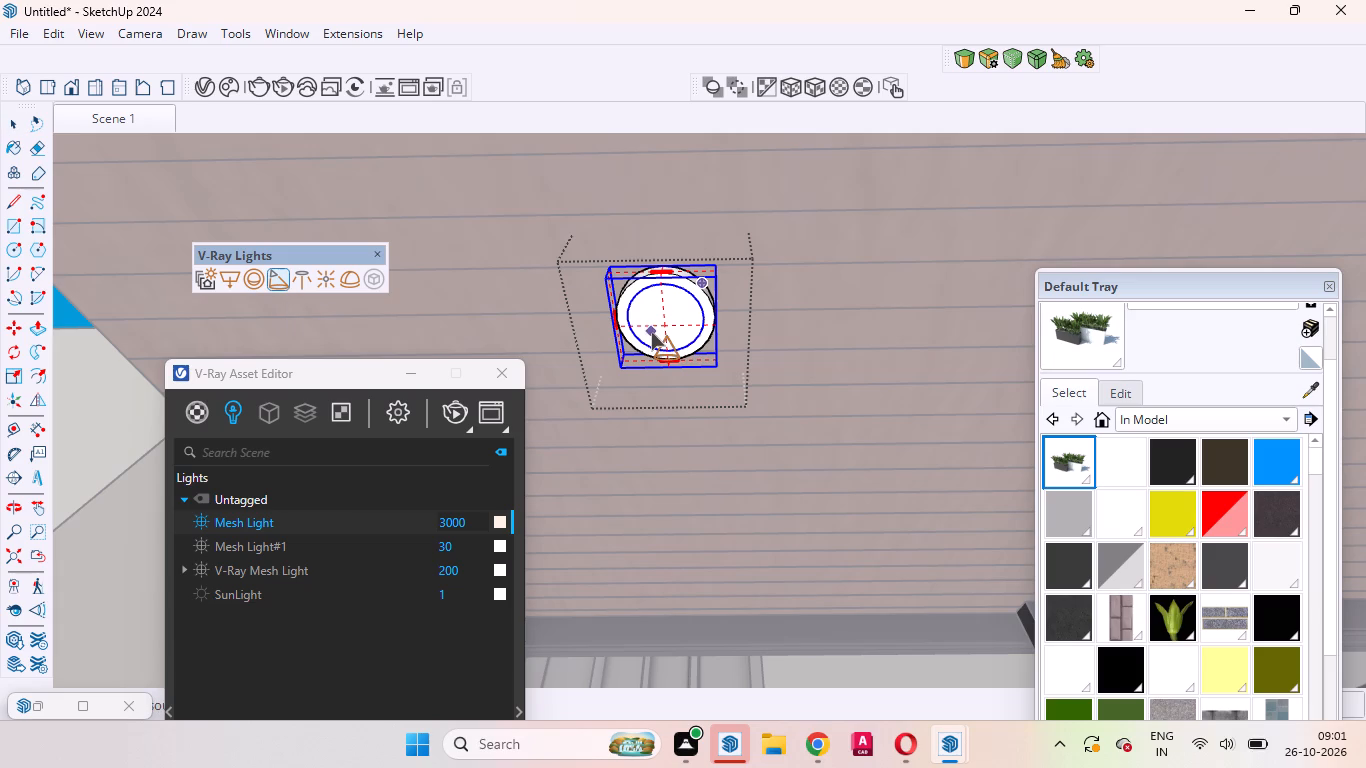
{"action": "left_click", "coordinate": [660, 328]}
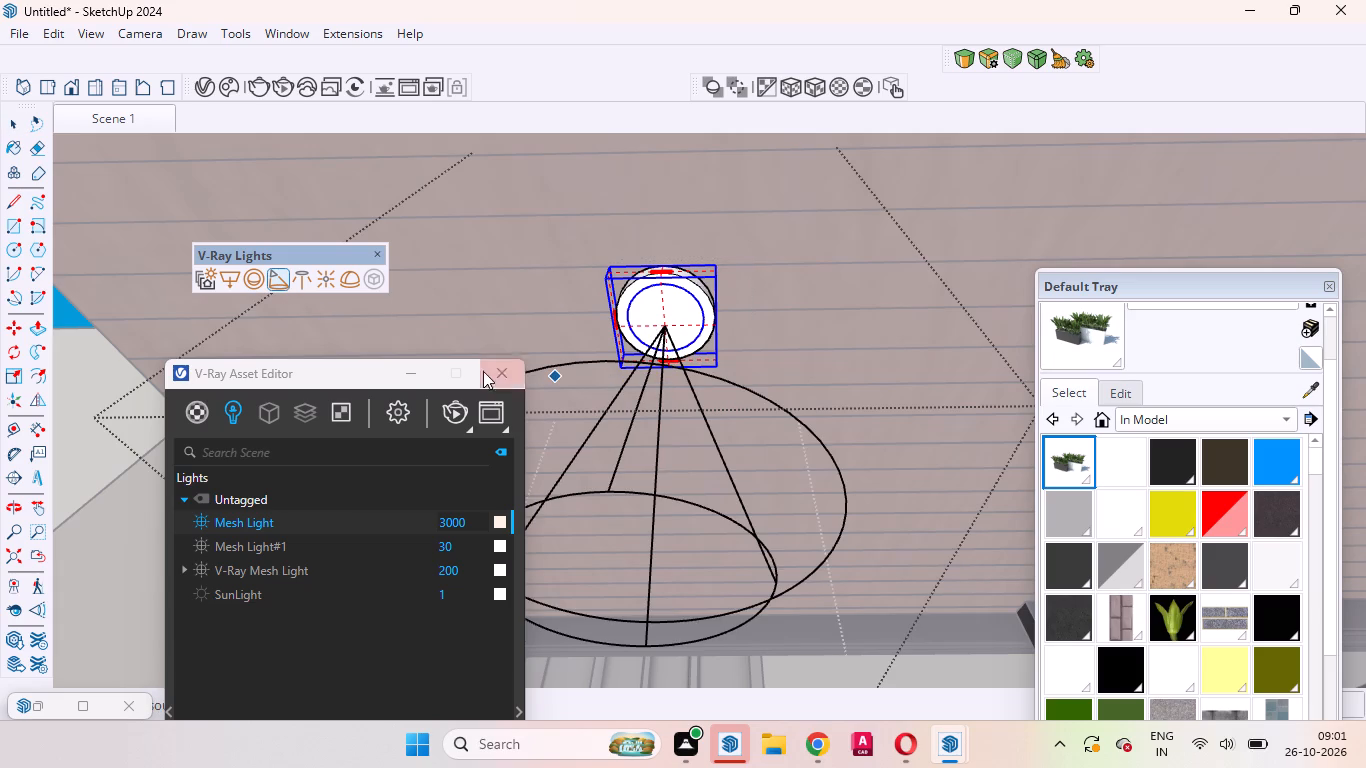
{"action": "left_click_drag", "start_coordinate": [364, 372], "coordinate": [270, 420]}
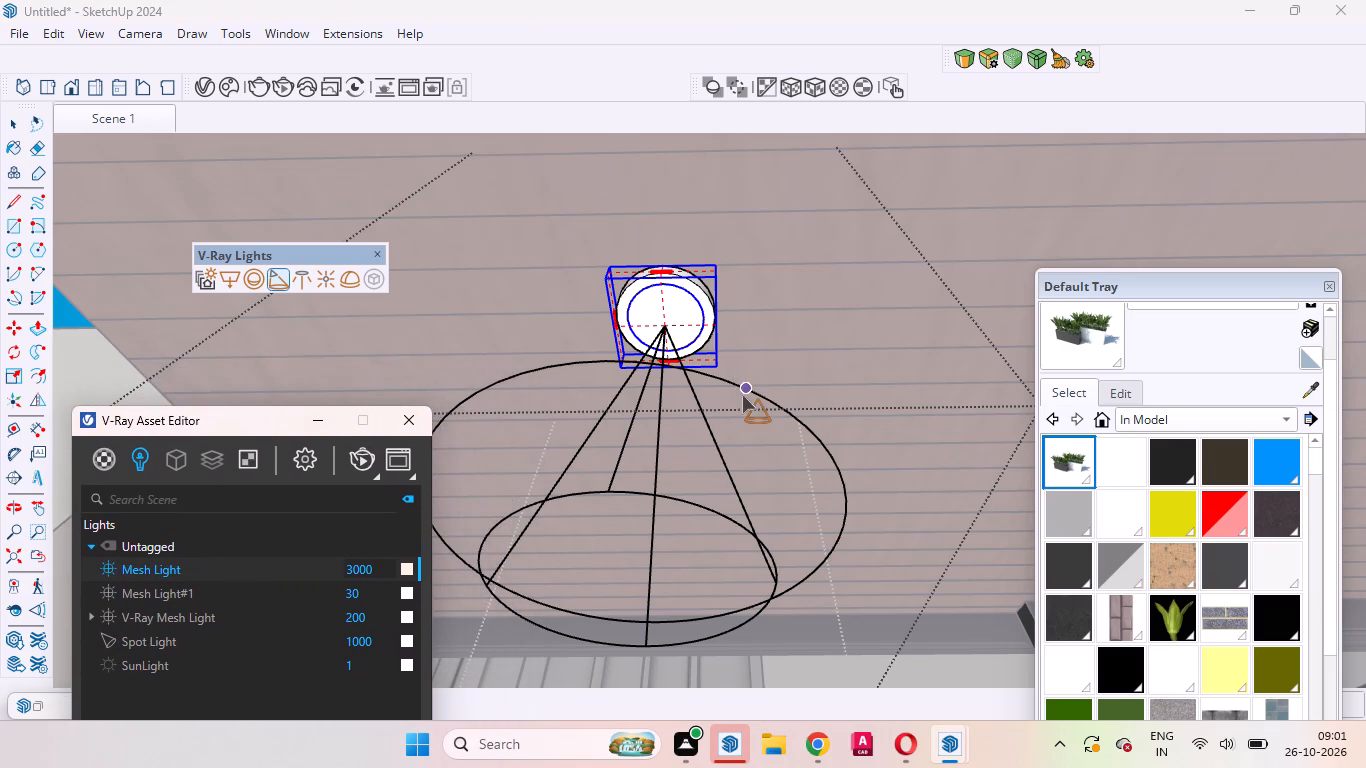
{"action": "middle_click_drag", "start_coordinate": [742, 422], "coordinate": [820, 656]}
{"action": "scroll", "coordinate": [813, 636], "scroll_direction": "up", "scroll_amount": 1}
{"action": "scroll", "coordinate": [748, 444], "scroll_direction": "down", "scroll_amount": 10}
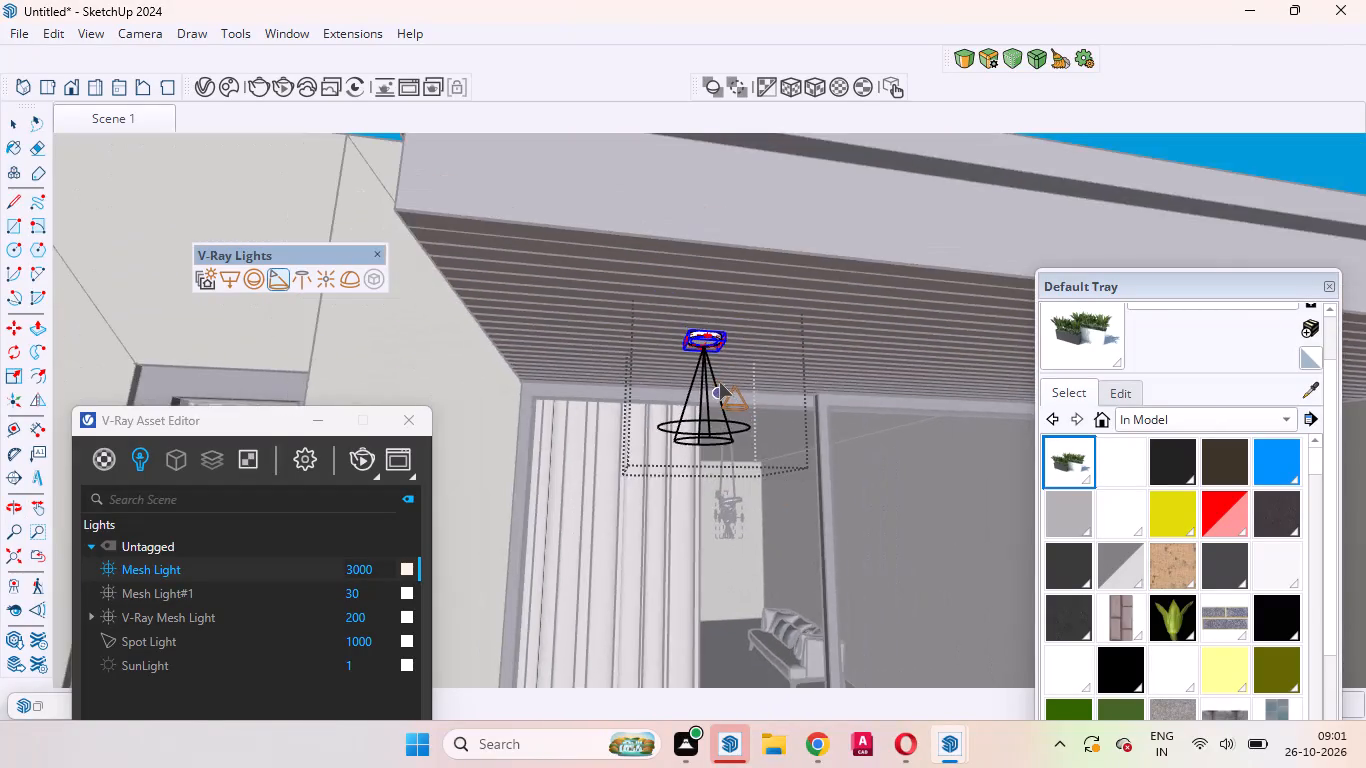
{"action": "scroll", "coordinate": [719, 382], "scroll_direction": "down", "scroll_amount": 4}
{"action": "key", "text": "space"}
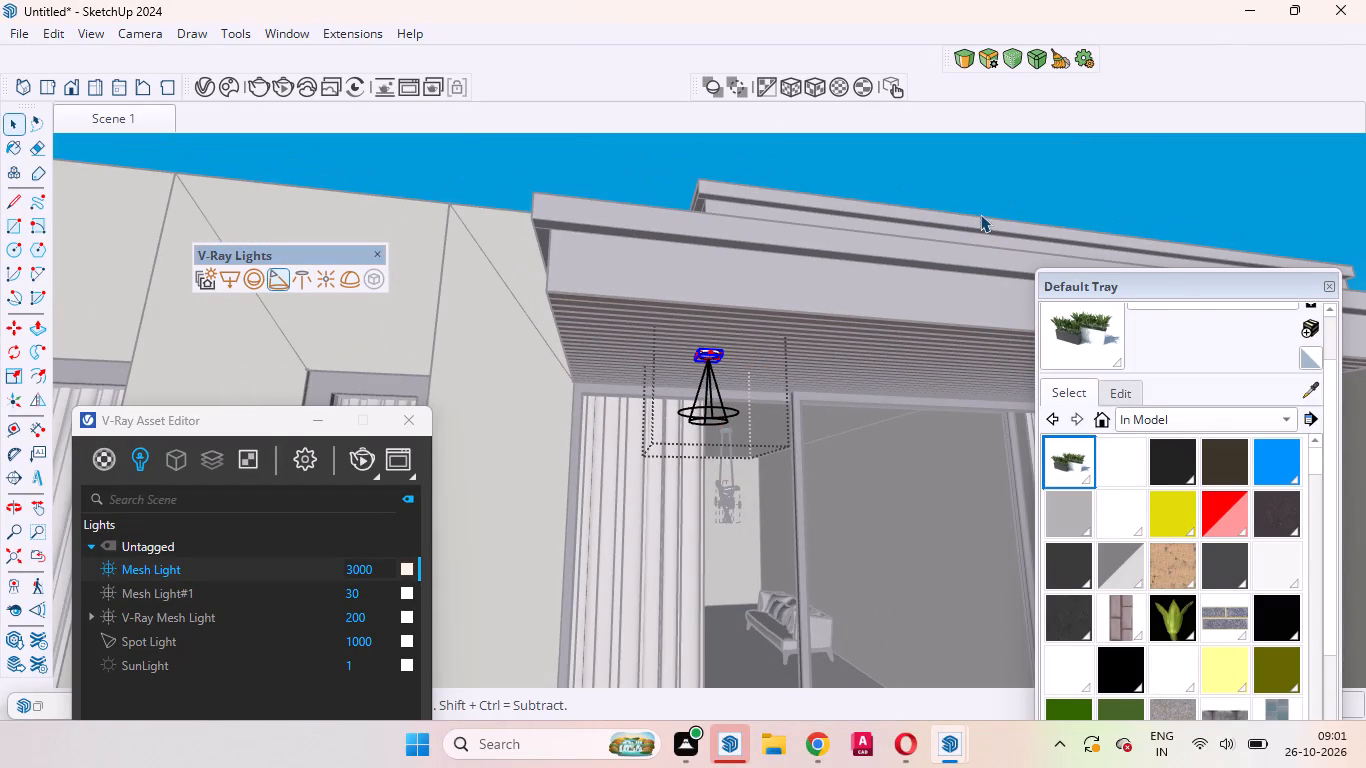
{"action": "left_click", "coordinate": [963, 170]}
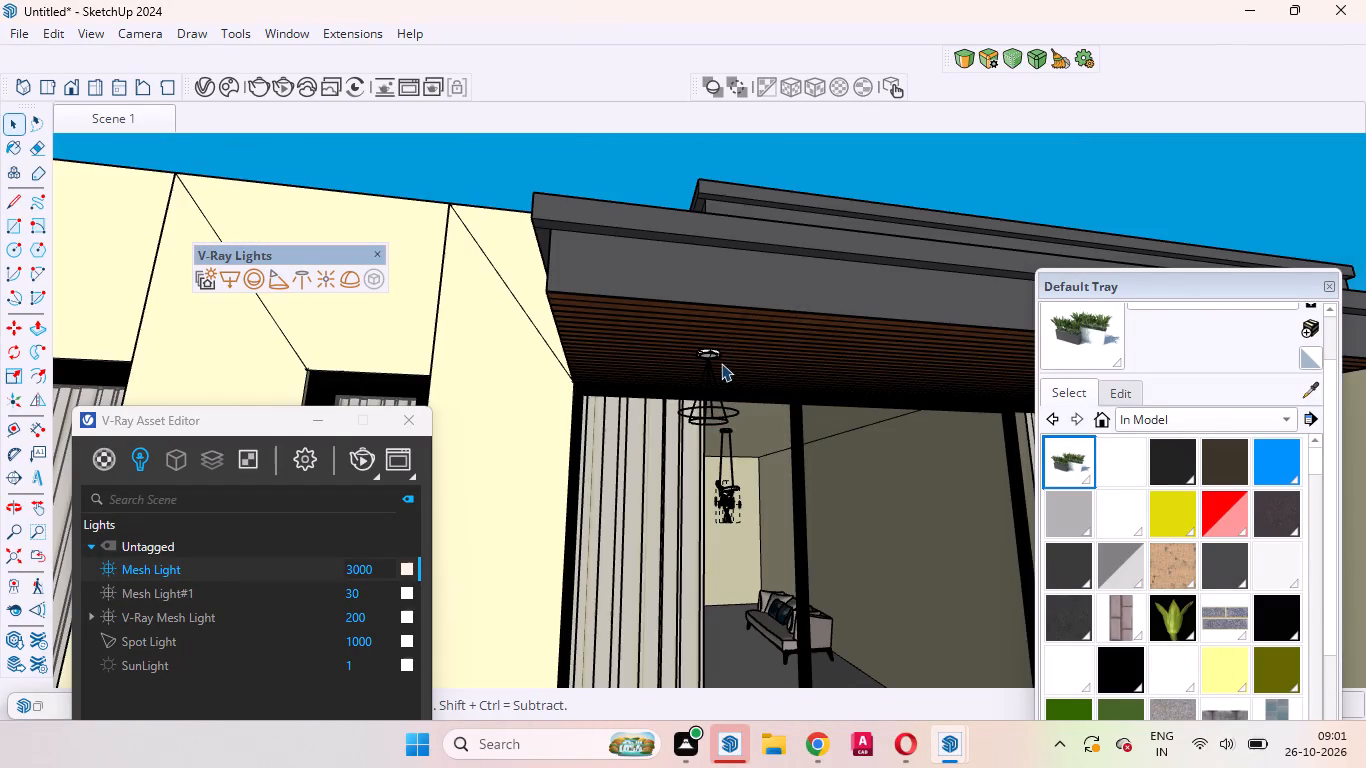
Copy the downlight with its spot light straight along the balcony soffit to near the opposite end.
{"action": "scroll", "coordinate": [720, 364], "scroll_direction": "up", "scroll_amount": 4}
{"action": "left_click", "coordinate": [708, 353]}
{"action": "middle_click_drag", "start_coordinate": [714, 381], "coordinate": [684, 397]}
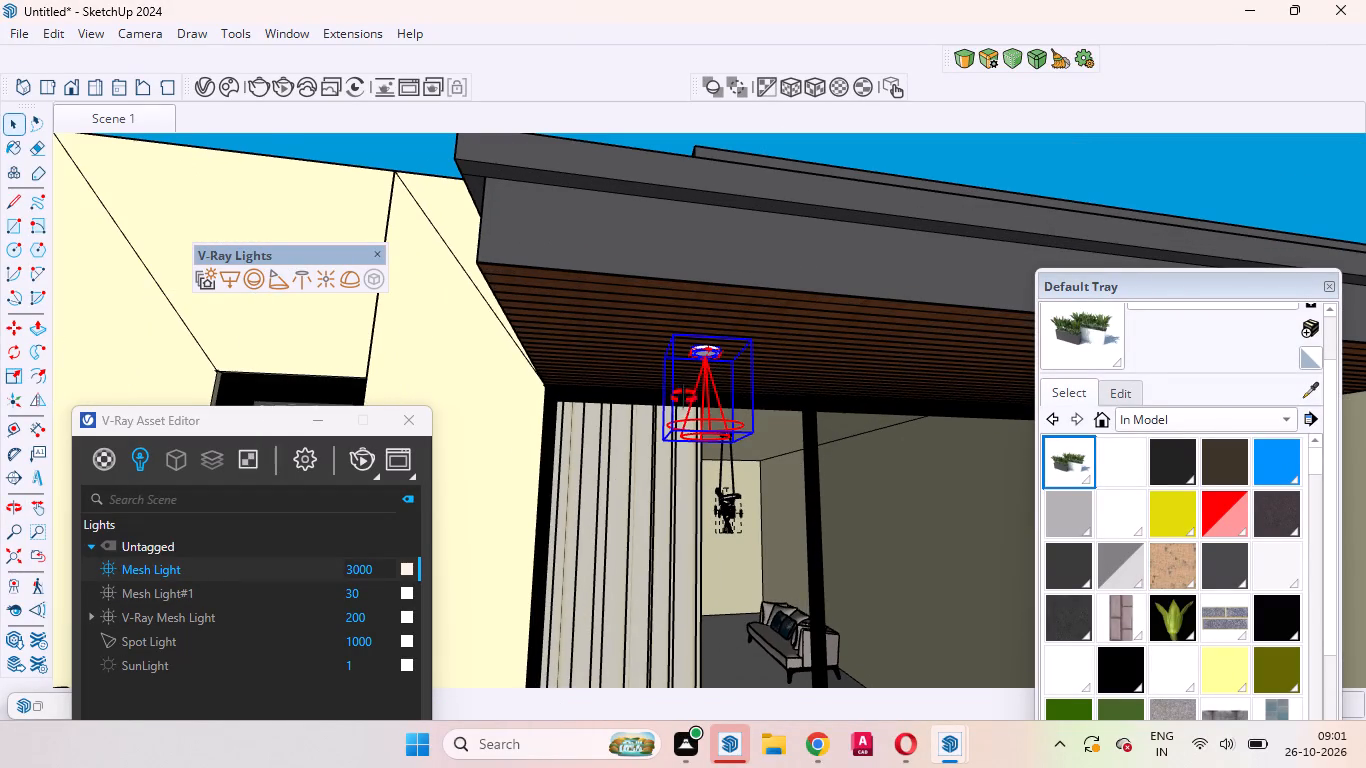
{"action": "middle_click_drag", "start_coordinate": [684, 397], "coordinate": [650, 414]}
{"action": "scroll", "coordinate": [644, 387], "scroll_direction": "down", "scroll_amount": 15}
{"action": "scroll", "coordinate": [833, 353], "scroll_direction": "up", "scroll_amount": 3}
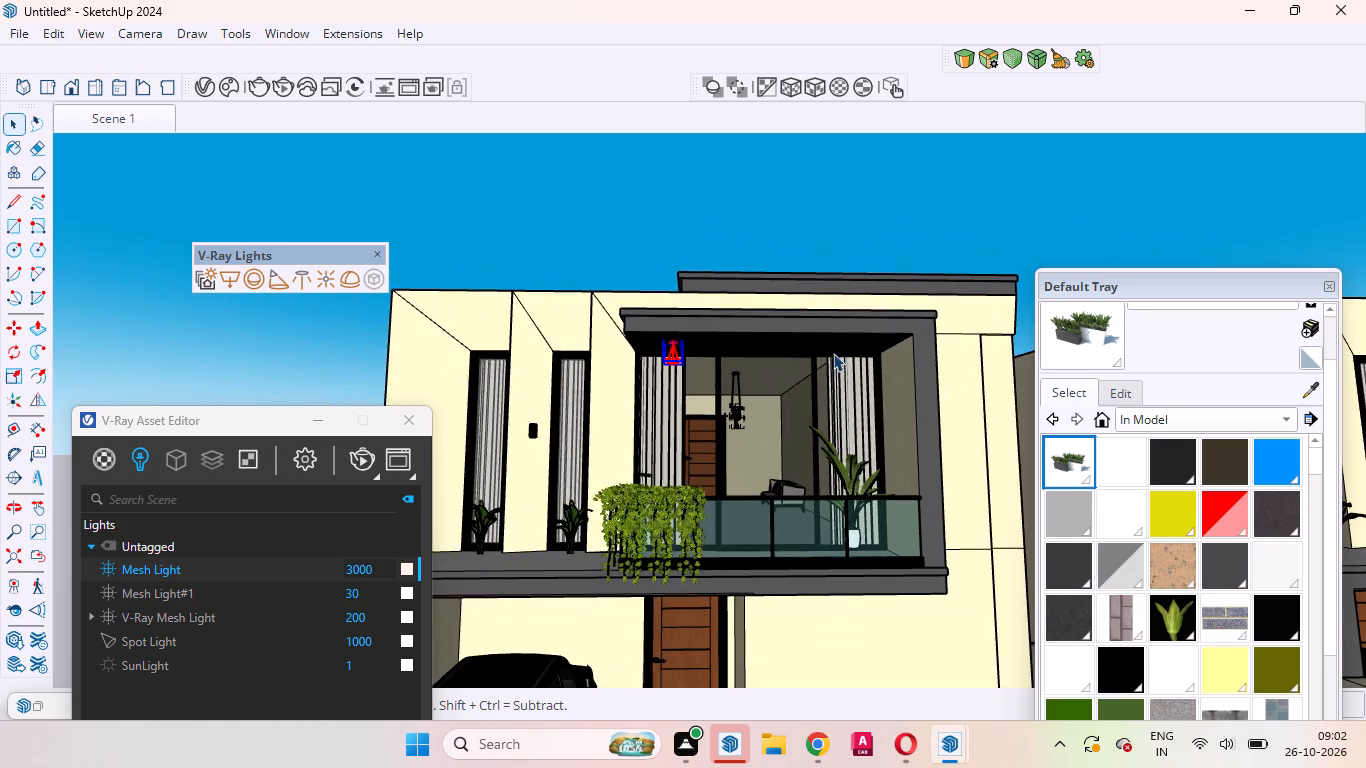
{"action": "scroll", "coordinate": [833, 353], "scroll_direction": "up", "scroll_amount": 2}
{"action": "key", "text": "m"}
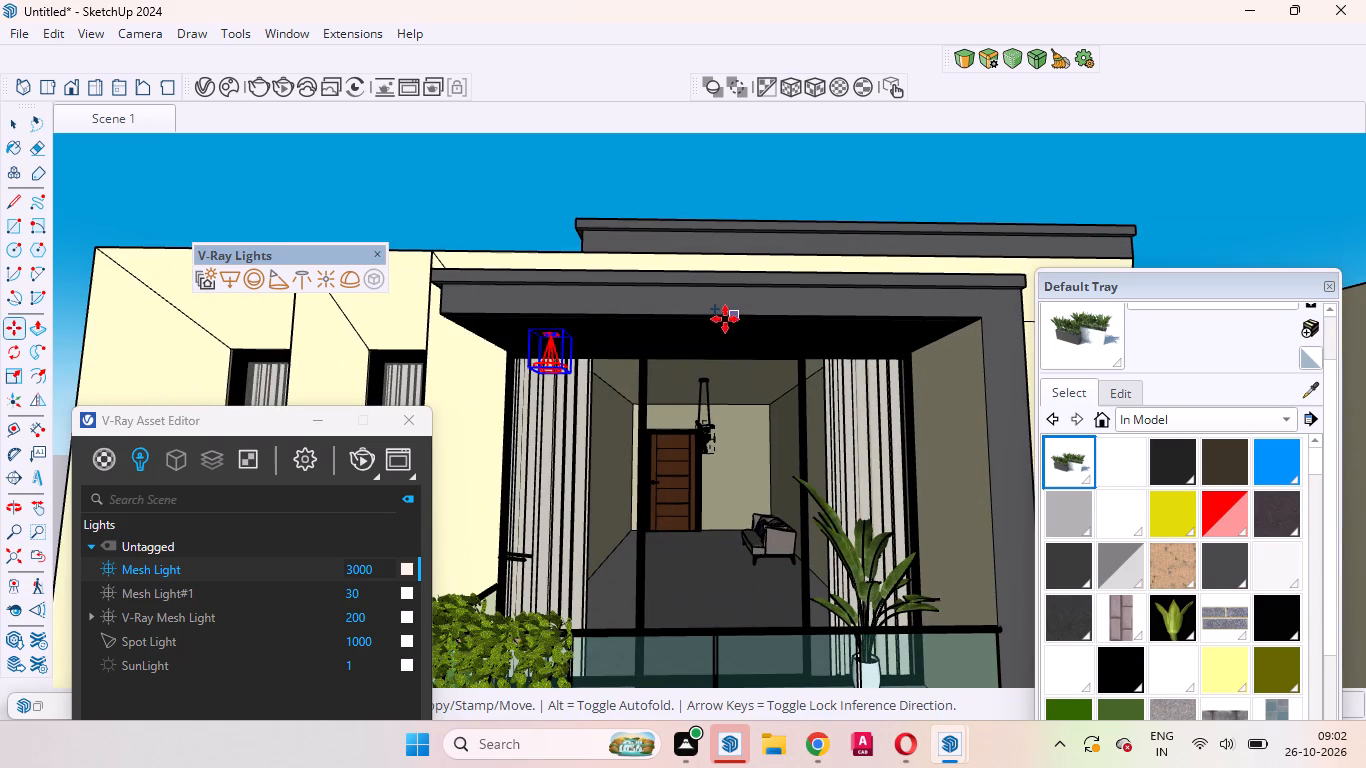
{"action": "left_click", "coordinate": [589, 313]}
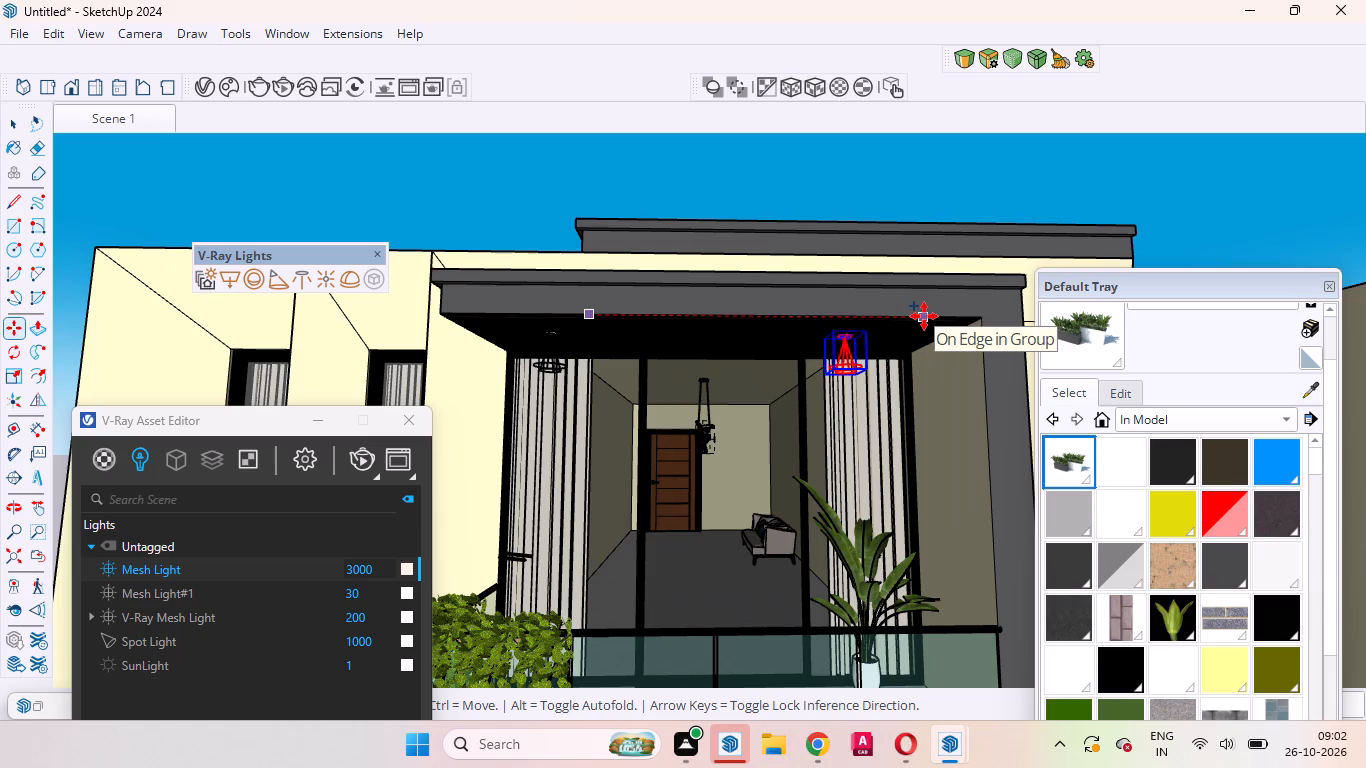
{"action": "left_click", "coordinate": [924, 316]}
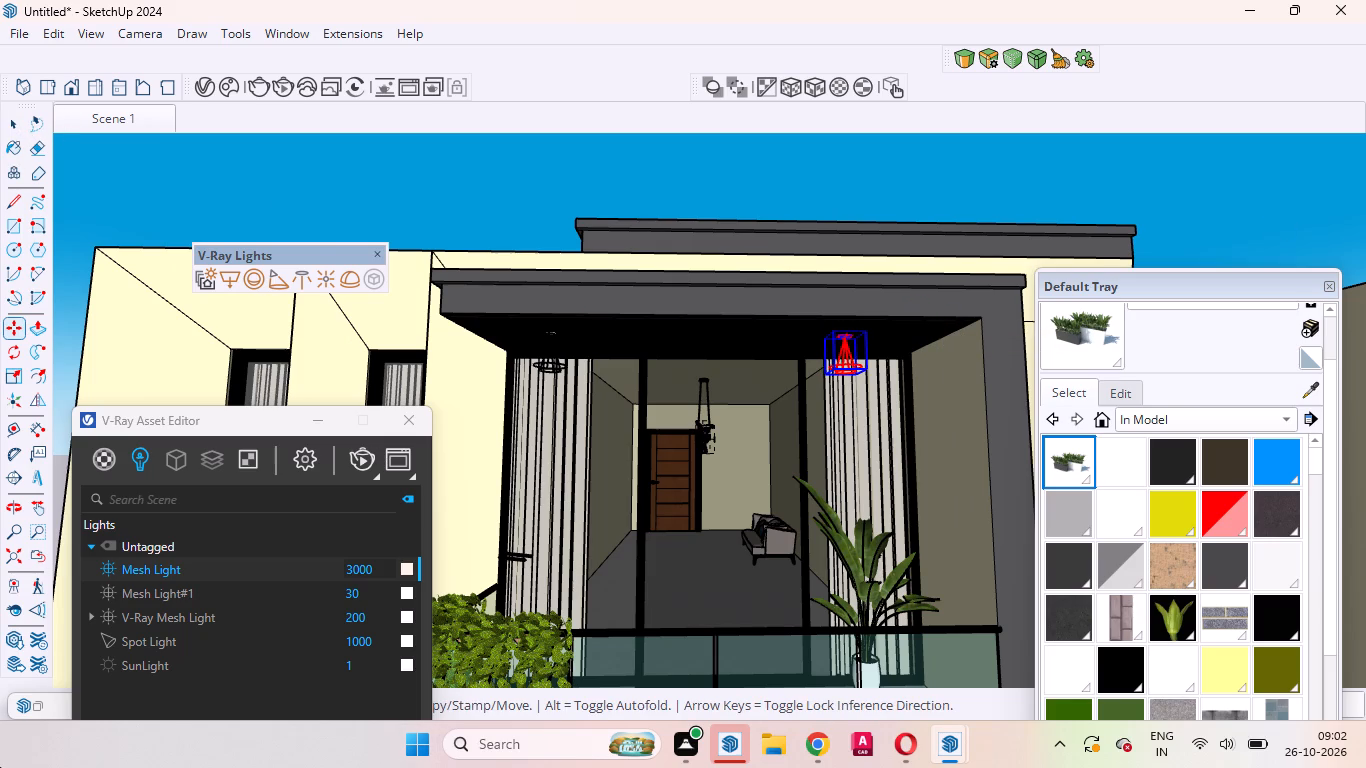
{"action": "left_click", "coordinate": [14, 118]}
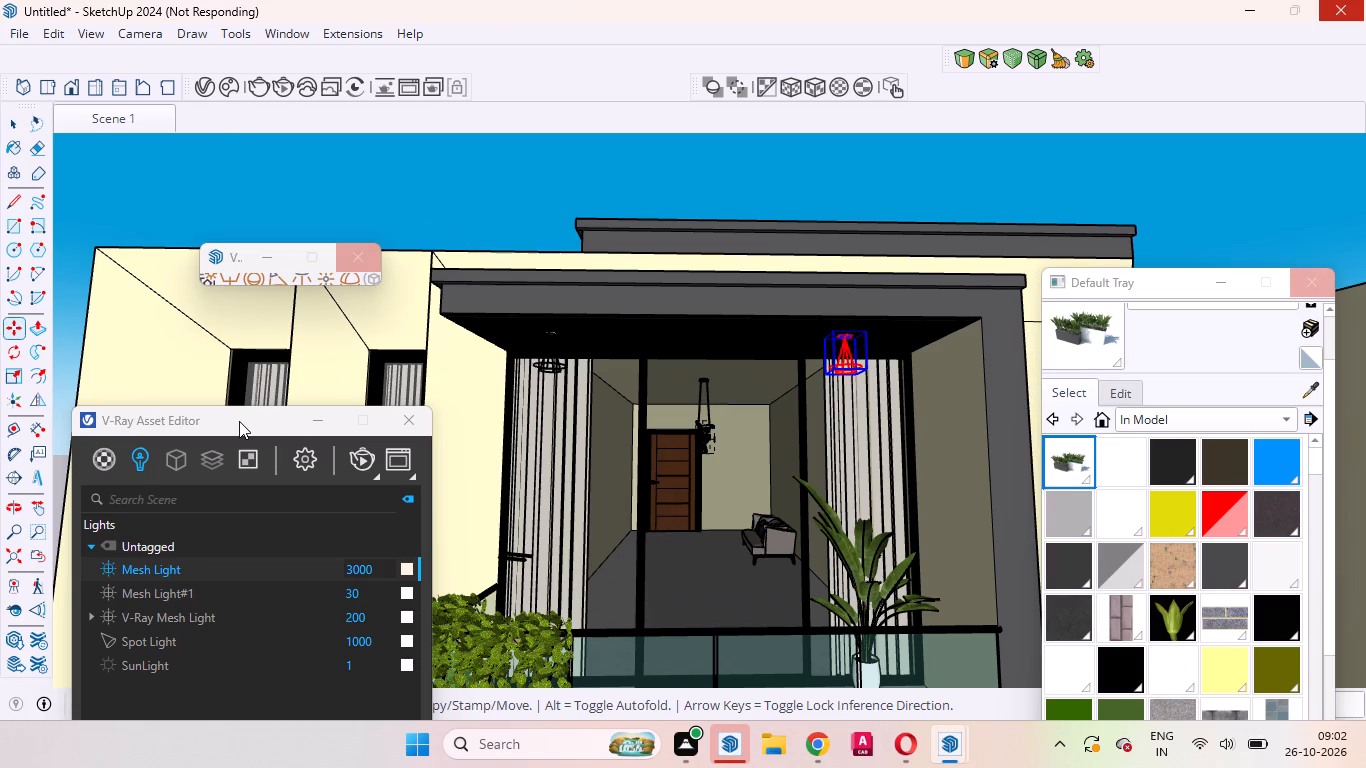
Shift the copied downlight about 7 inches further along the soffit towards the balcony's side wall.
{"action": "left_click_drag", "start_coordinate": [239, 421], "coordinate": [275, 408]}
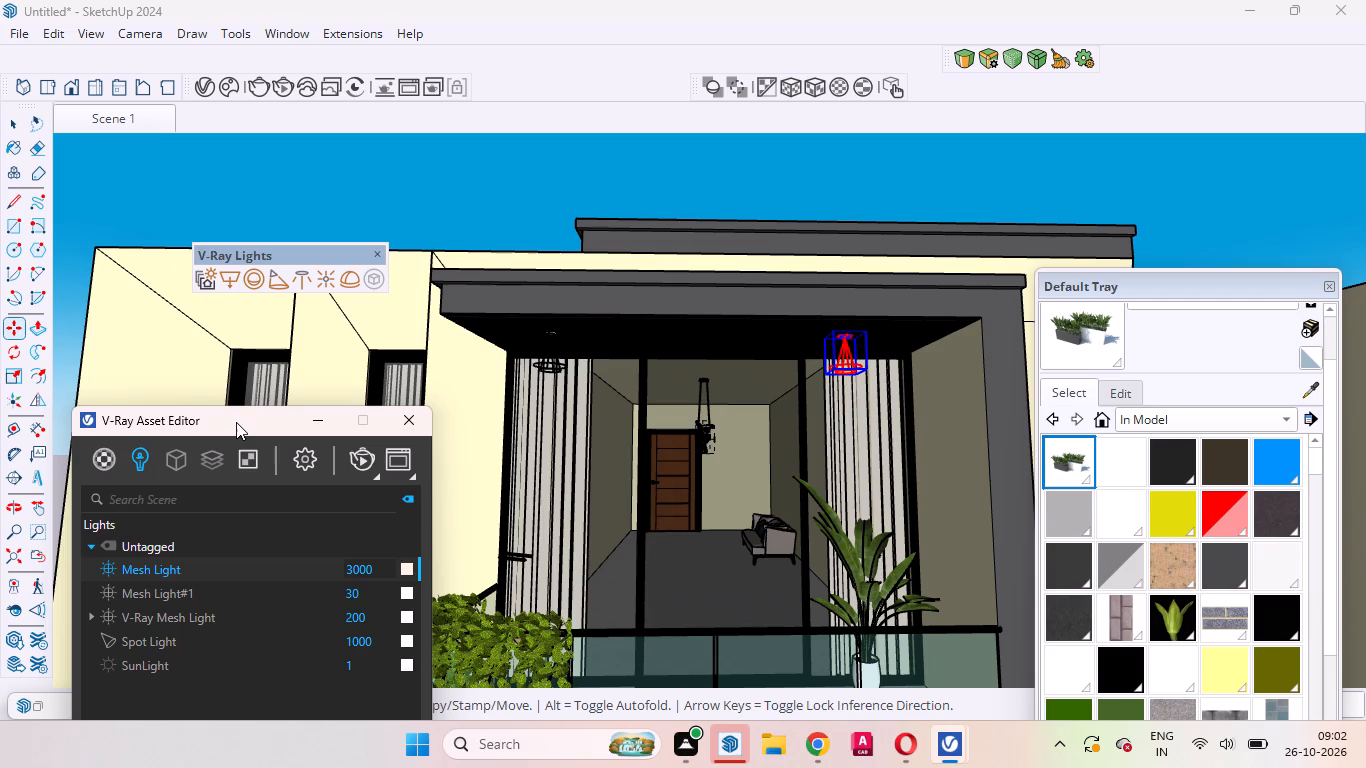
{"action": "left_click_drag", "start_coordinate": [235, 422], "coordinate": [260, 207]}
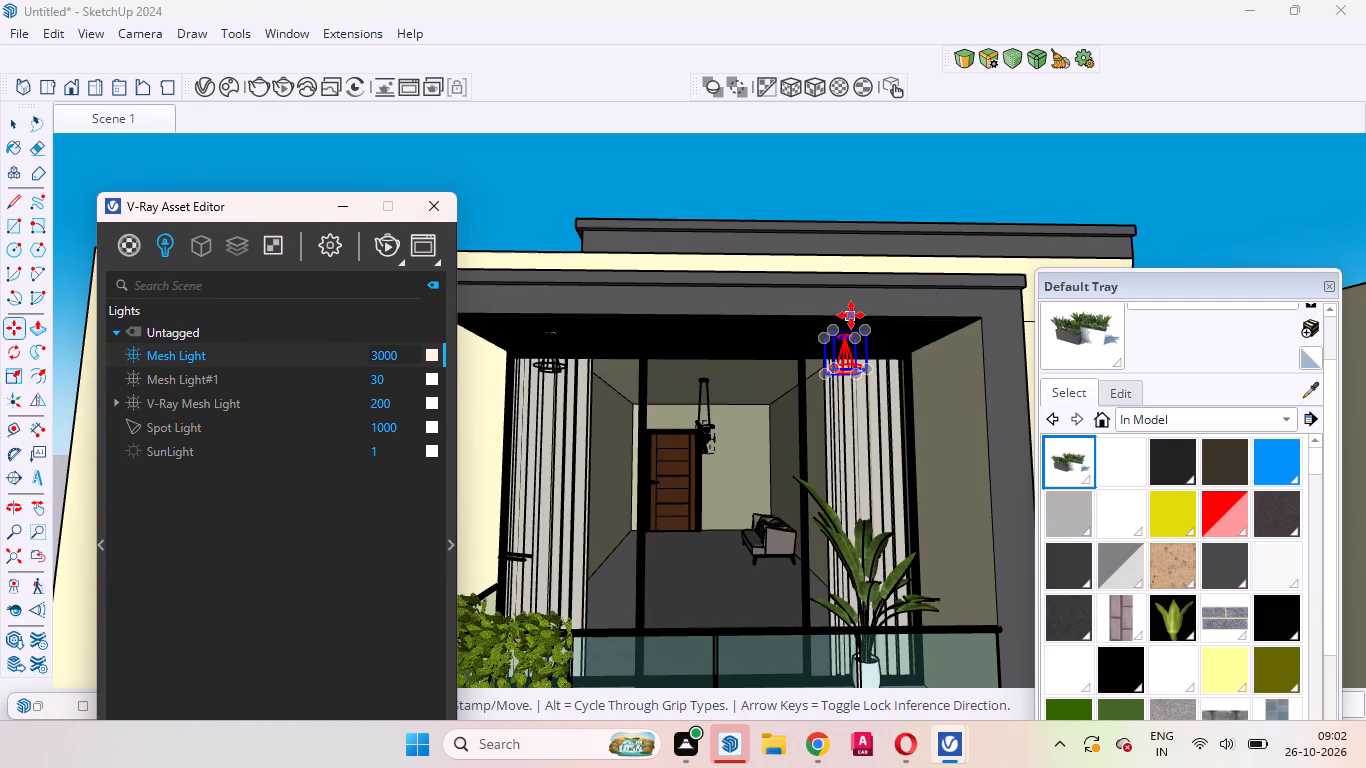
{"action": "left_click", "coordinate": [851, 315]}
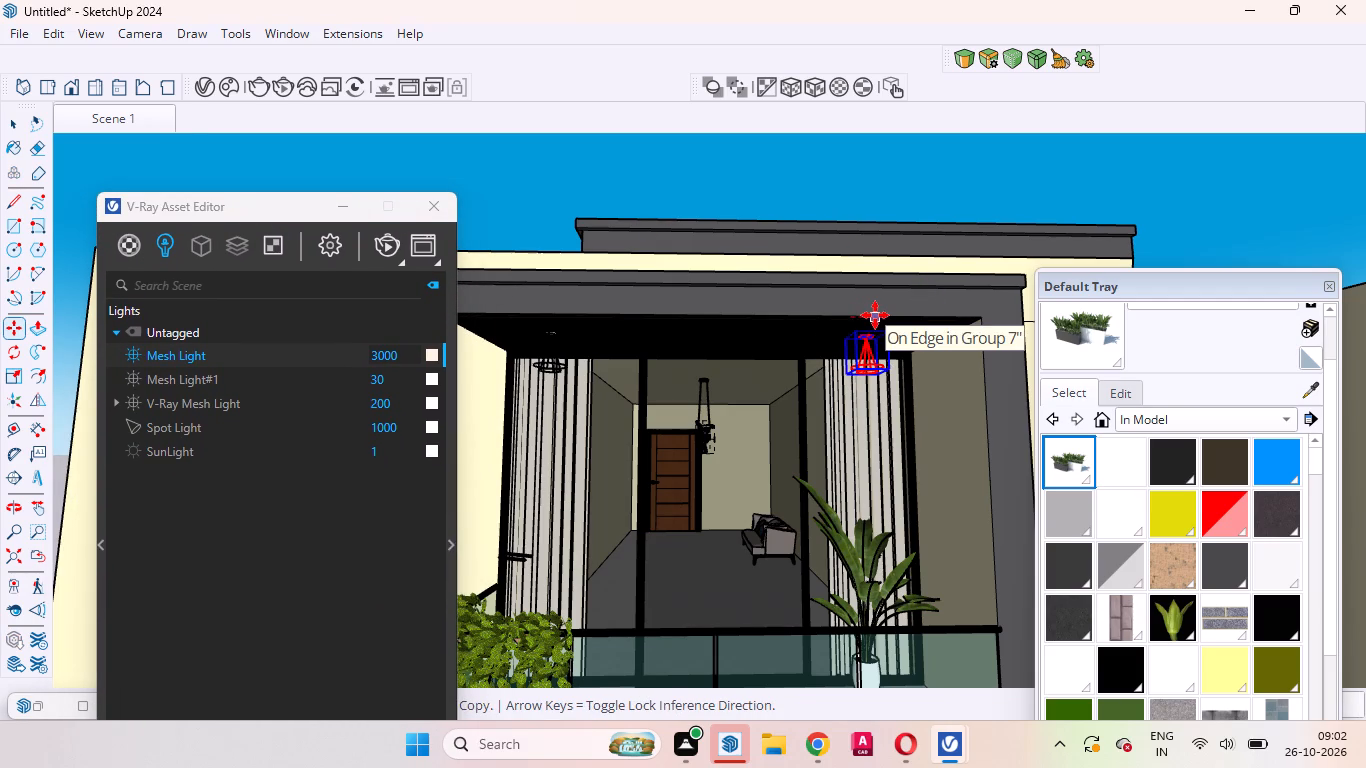
{"action": "left_click", "coordinate": [875, 315]}
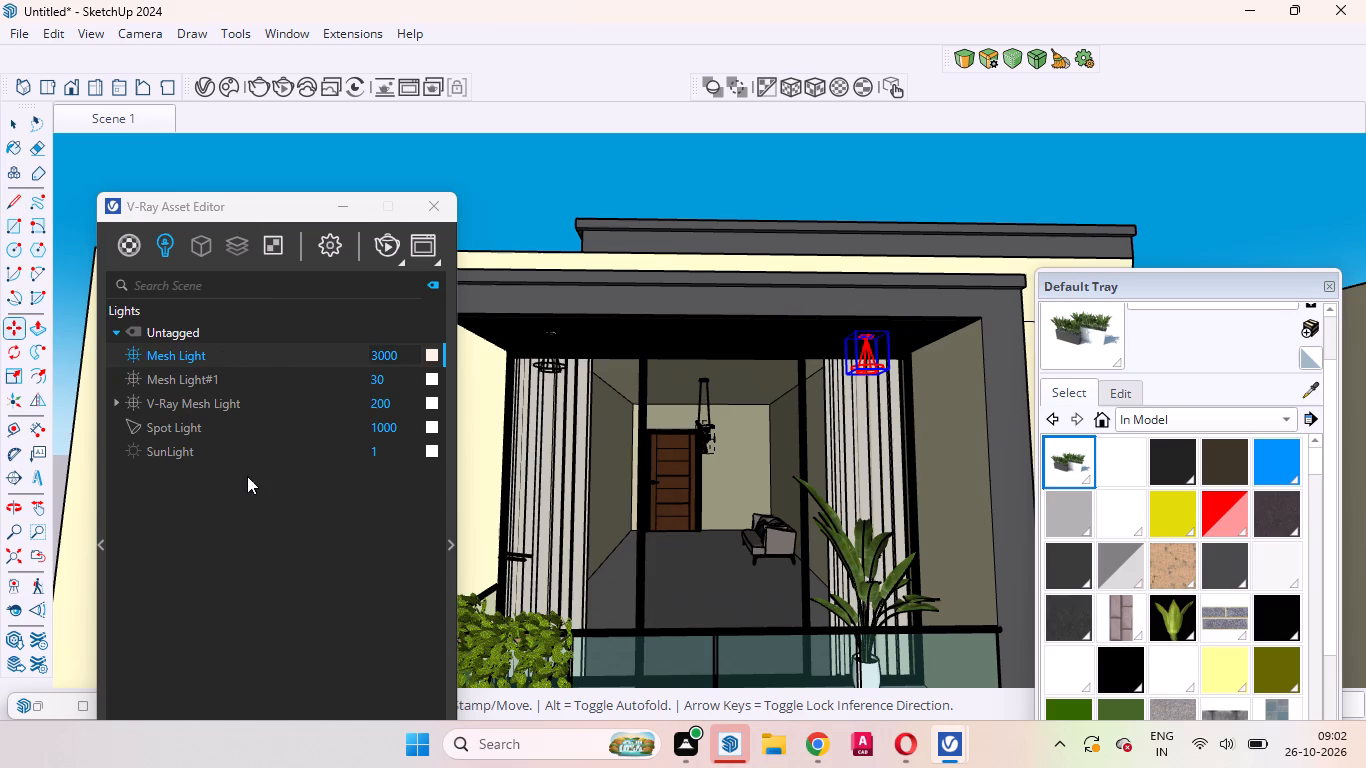
Set the Spot Light's intensity to 15000 and give it the same colour as Mesh Light.
{"action": "left_click", "coordinate": [378, 423]}
{"action": "key", "text": "5"}
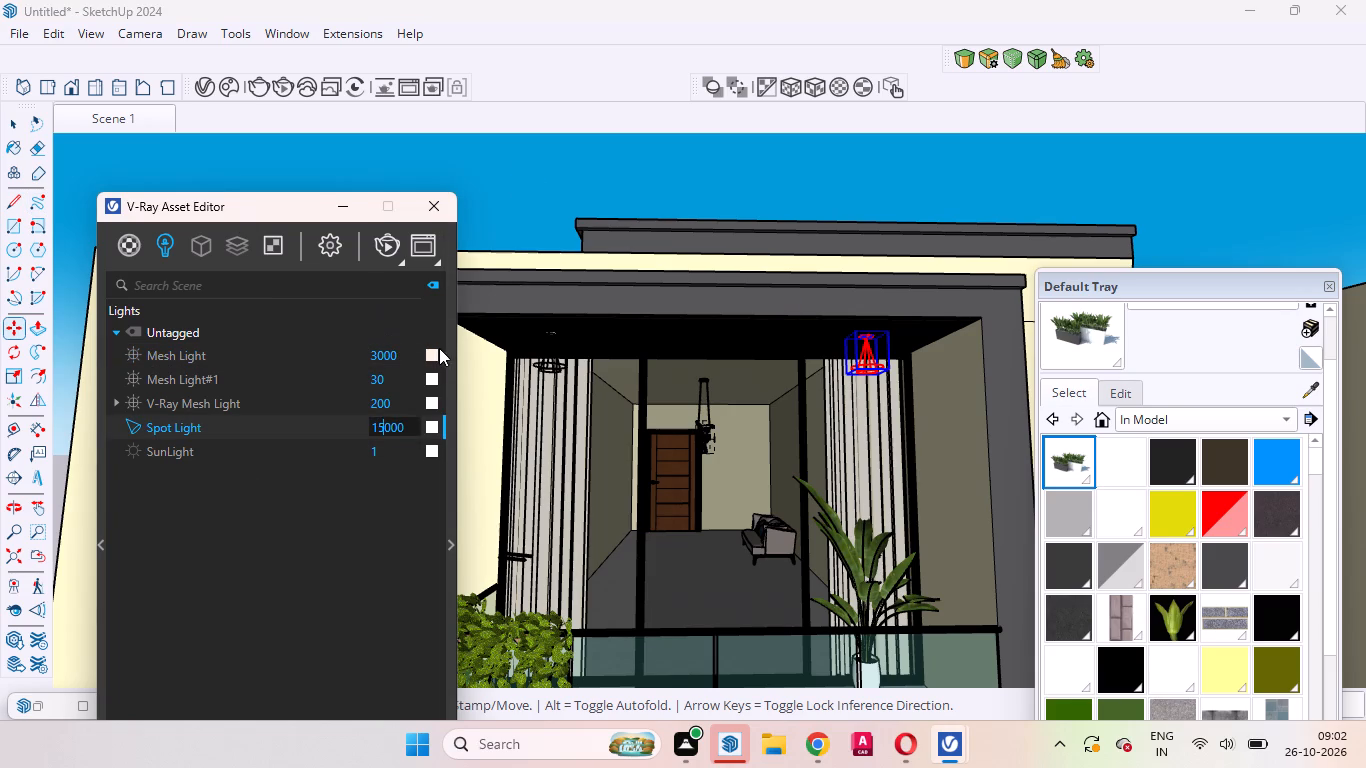
{"action": "left_click_drag", "start_coordinate": [432, 351], "coordinate": [434, 419]}
{"action": "left_click_drag", "start_coordinate": [434, 419], "coordinate": [433, 421]}
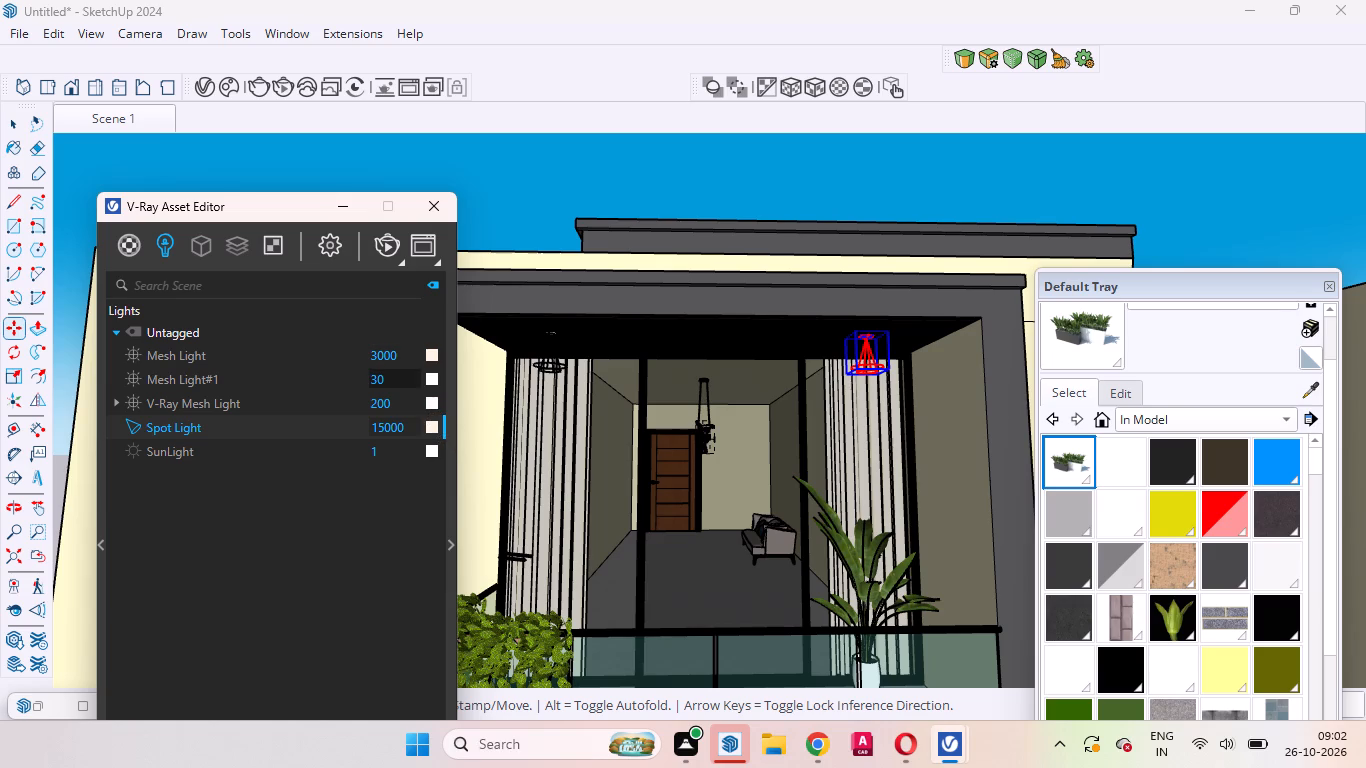
Set Mesh Light#1's intensity to 300 and give it the same colour as Mesh Light.
{"action": "left_click", "coordinate": [375, 382]}
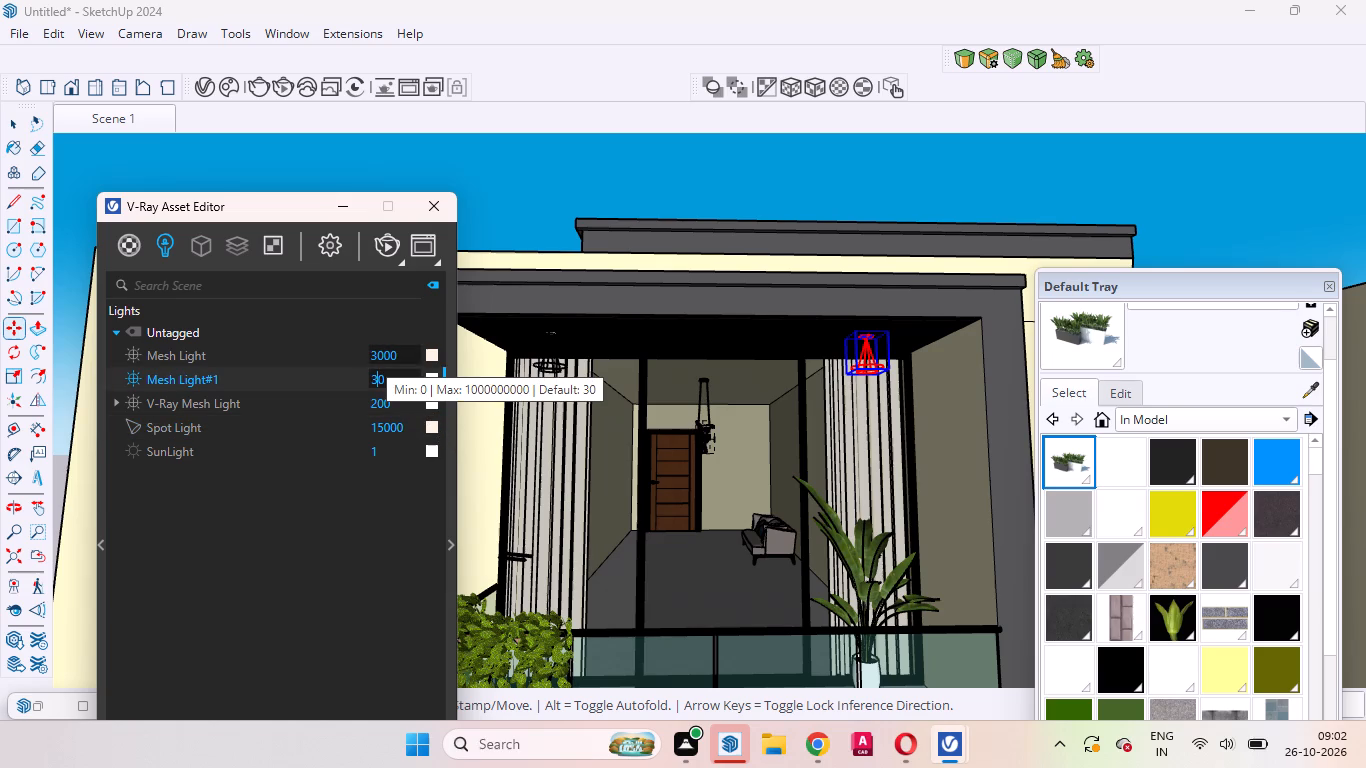
{"action": "left_click", "coordinate": [395, 371]}
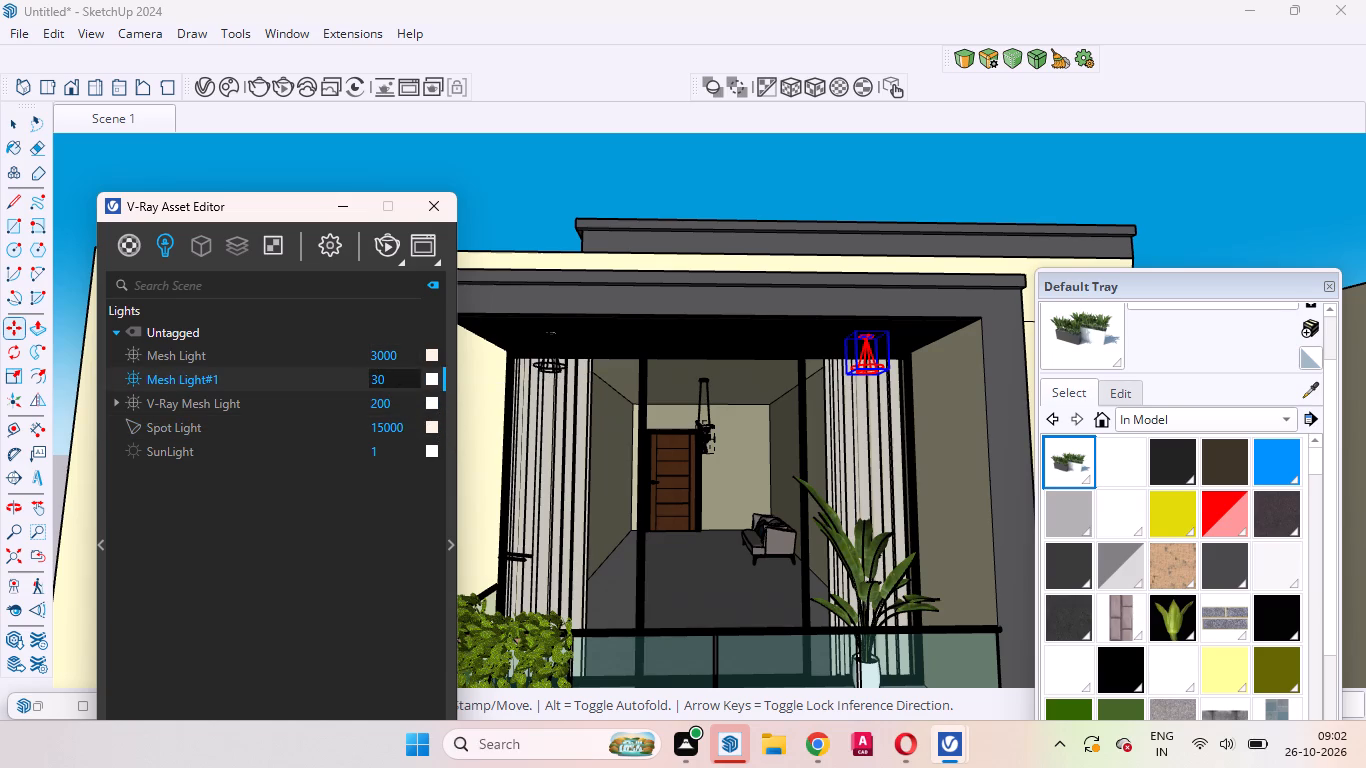
{"action": "key", "text": "0"}
{"action": "left_click_drag", "start_coordinate": [430, 348], "coordinate": [430, 368]}
{"action": "left_click_drag", "start_coordinate": [430, 368], "coordinate": [430, 377]}
{"action": "left_click_drag", "start_coordinate": [430, 353], "coordinate": [431, 393]}
Run an interactive V-Ray render of the upper balcony and examine the two ceiling downlights and their effect on the facade.
{"action": "left_click_drag", "start_coordinate": [256, 207], "coordinate": [142, 210]}
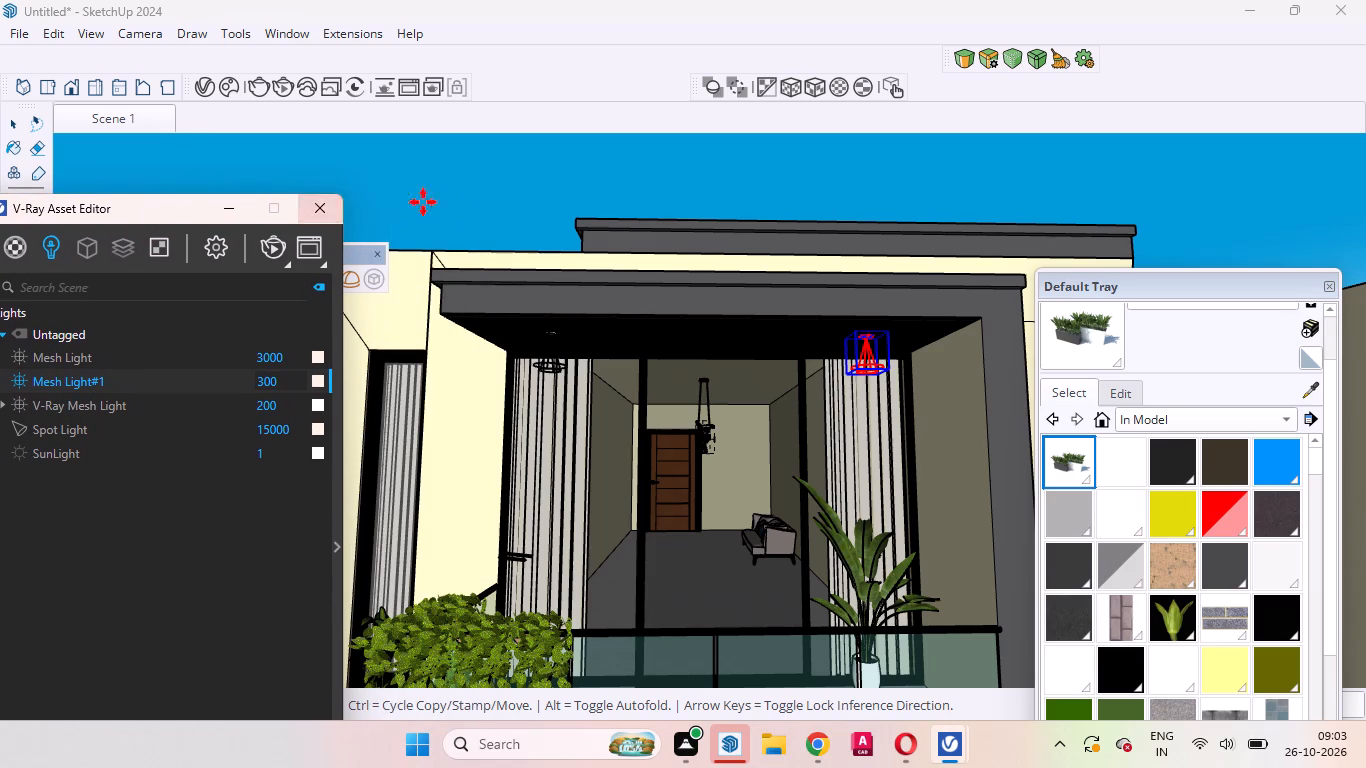
{"action": "left_click", "coordinate": [16, 121]}
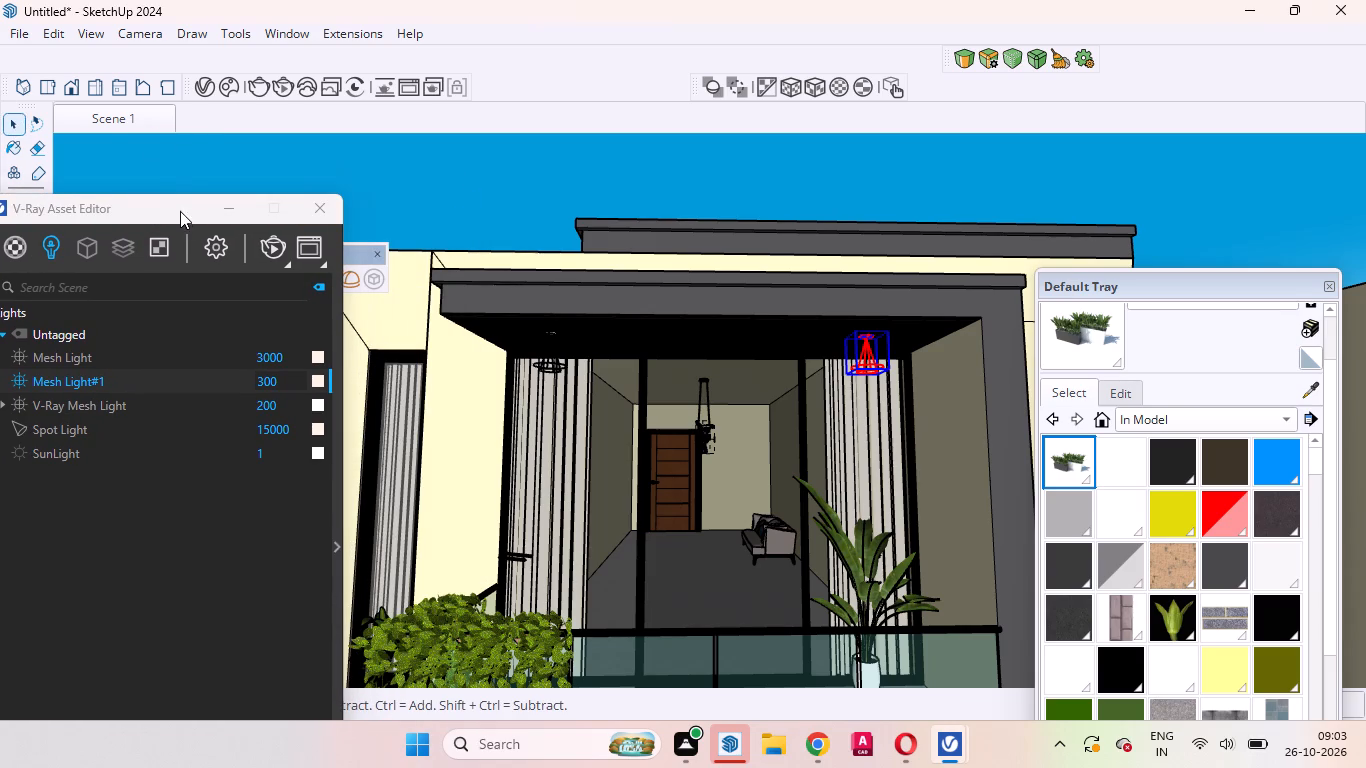
{"action": "left_click", "coordinate": [274, 249]}
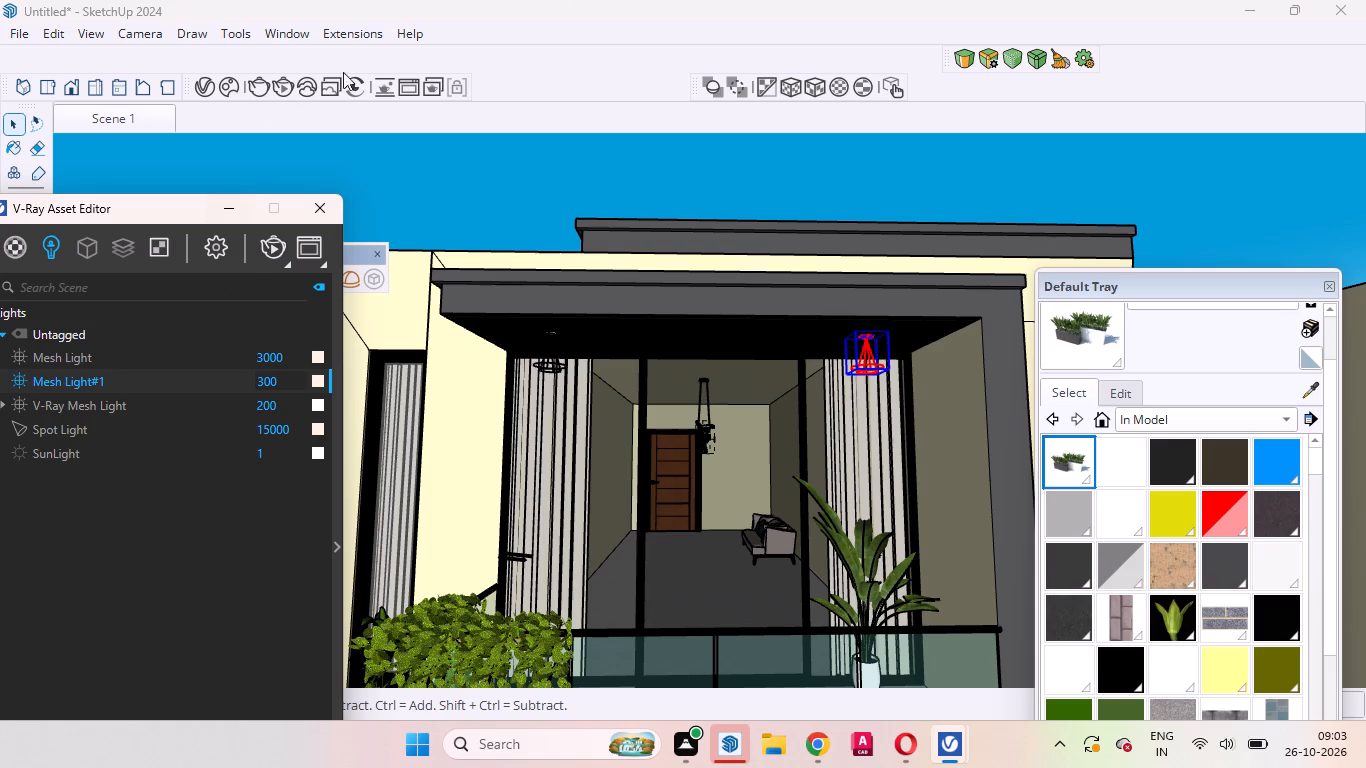
{"action": "left_click_drag", "start_coordinate": [147, 203], "coordinate": [393, 81]}
{"action": "left_click_drag", "start_coordinate": [393, 81], "coordinate": [223, 126]}
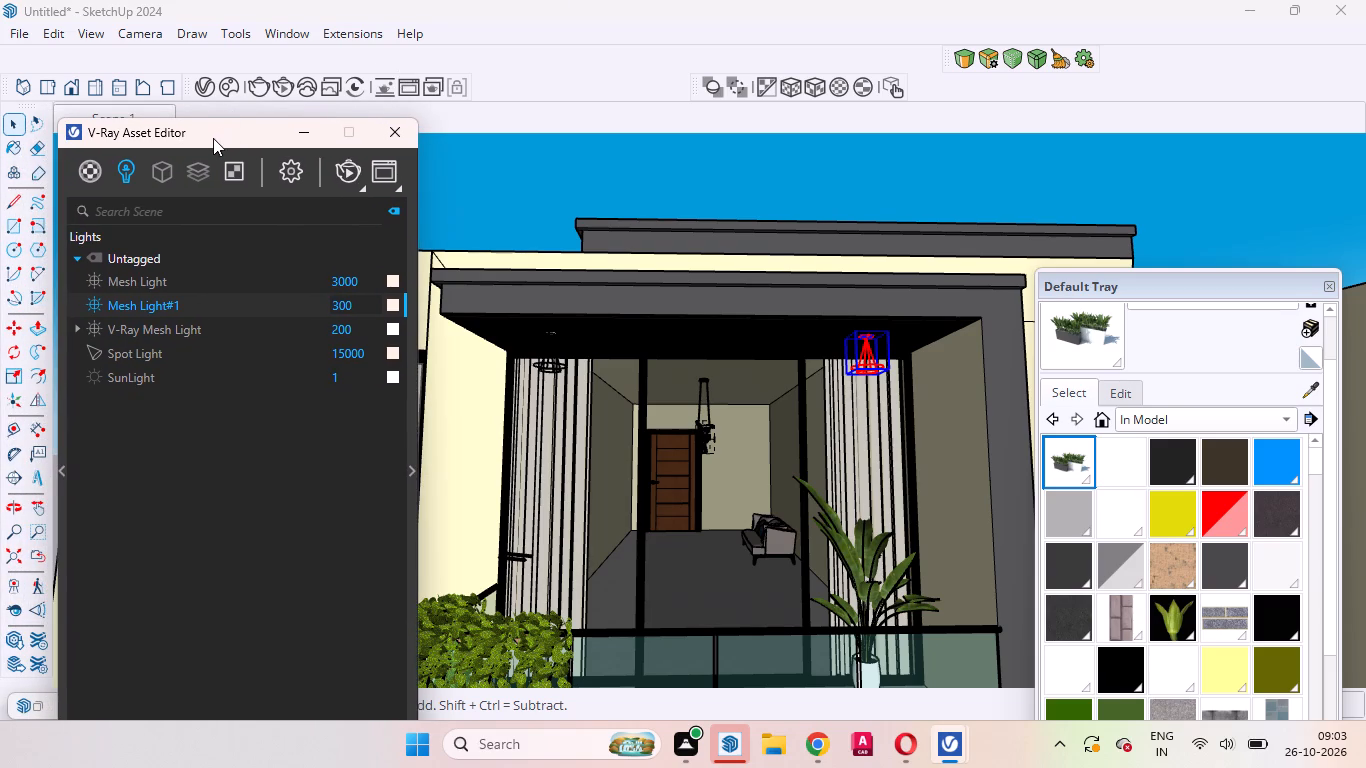
{"action": "left_click_drag", "start_coordinate": [213, 138], "coordinate": [210, 99]}
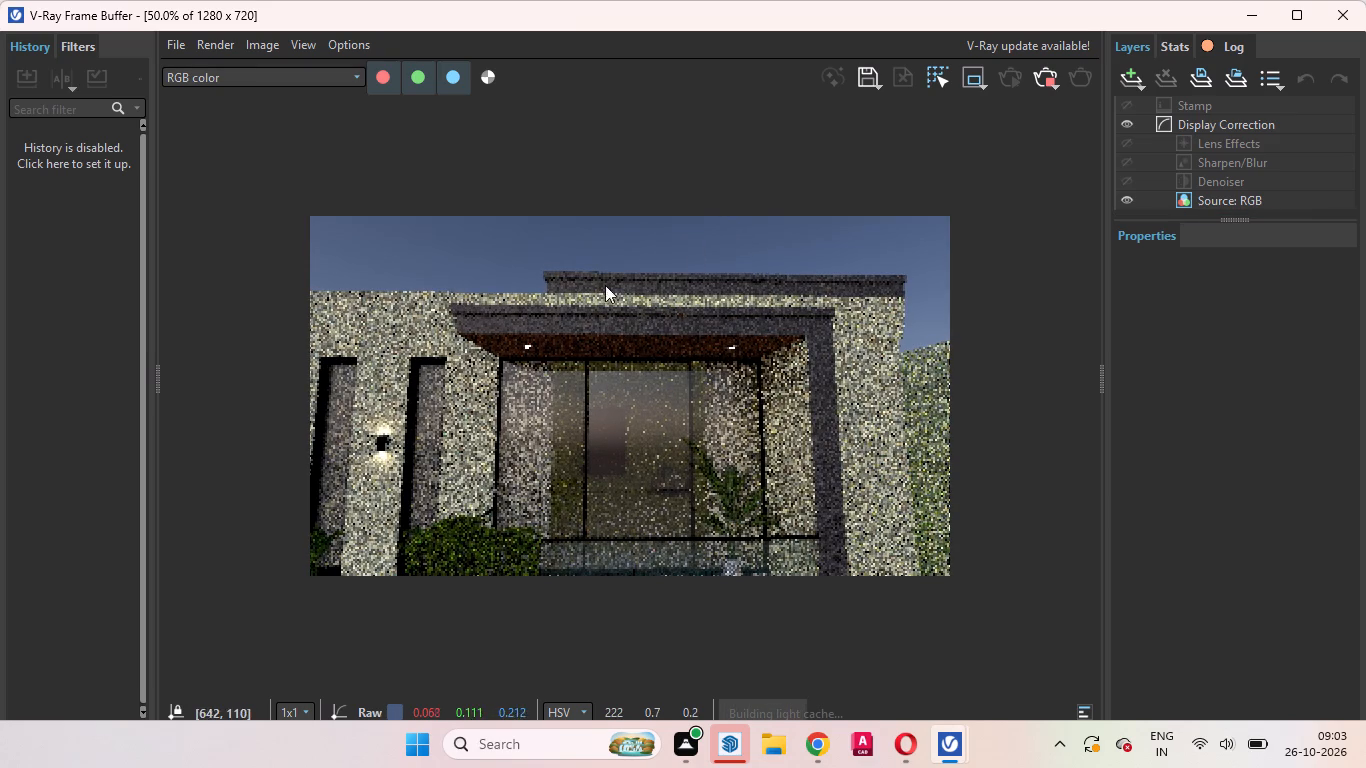
{"action": "left_click_drag", "start_coordinate": [635, 343], "coordinate": [635, 336]}
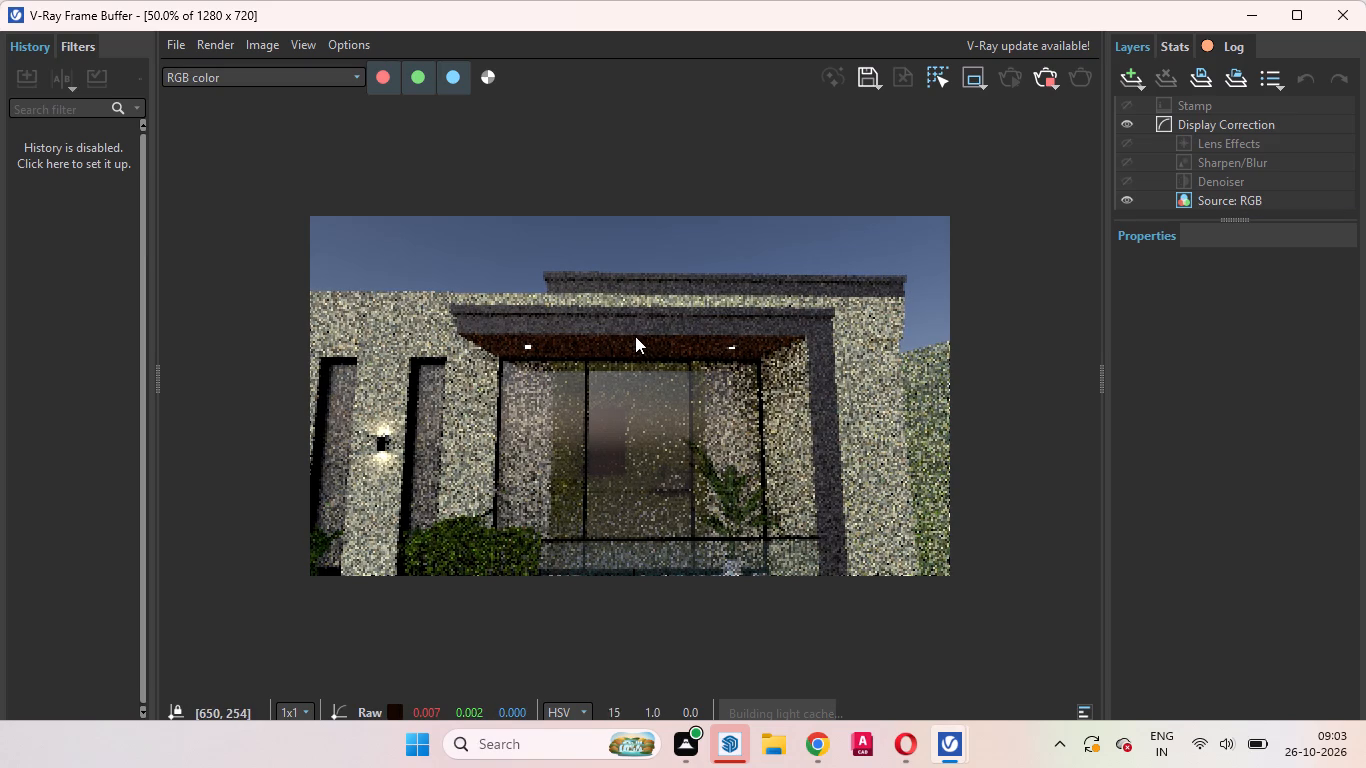
{"action": "left_click_drag", "start_coordinate": [635, 336], "coordinate": [657, 307]}
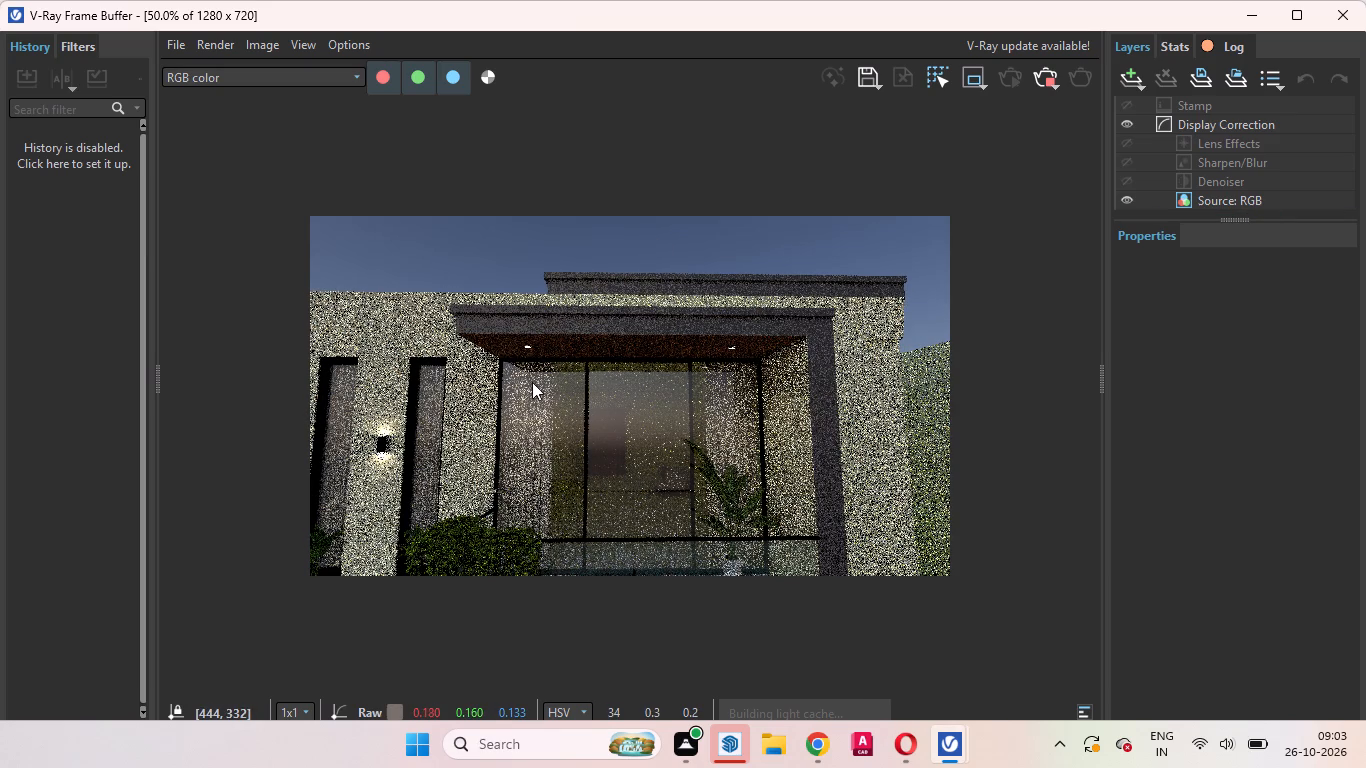
{"action": "scroll", "coordinate": [532, 382], "scroll_direction": "up", "scroll_amount": 1}
{"action": "scroll", "coordinate": [574, 367], "scroll_direction": "down", "scroll_amount": 1}
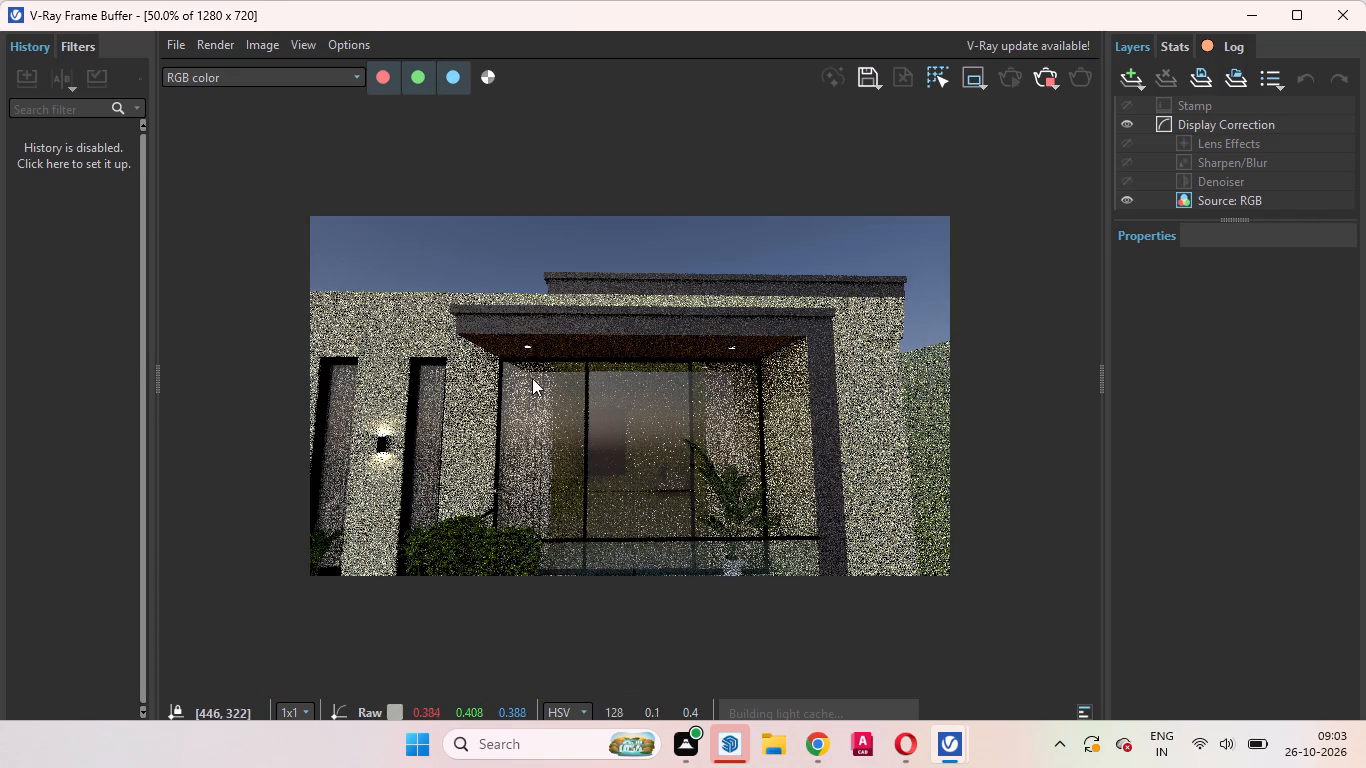
{"action": "scroll", "coordinate": [532, 378], "scroll_direction": "up", "scroll_amount": 1}
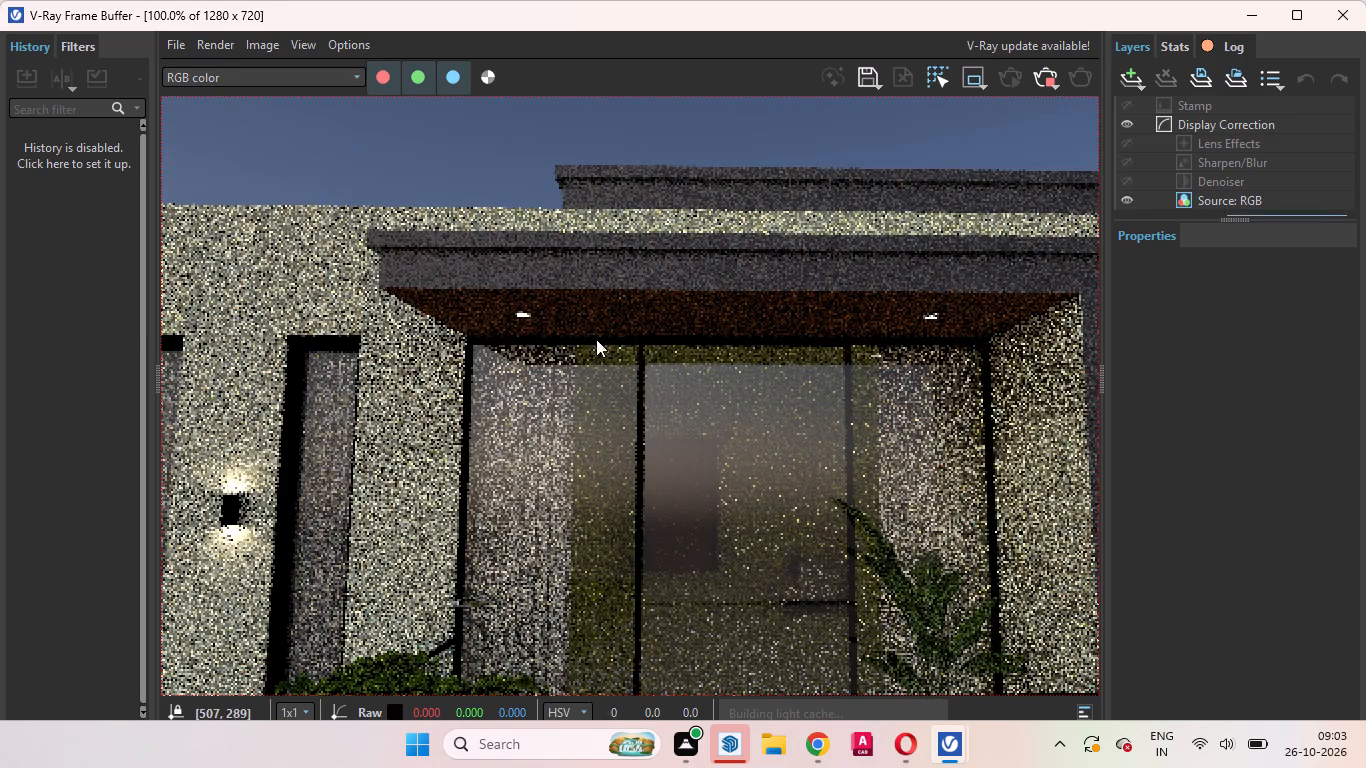
Examine the balcony downlights and facade in the interactive V-Ray render at different zoom levels, then stop and close it.
{"action": "scroll", "coordinate": [602, 281], "scroll_direction": "down", "scroll_amount": 2}
{"action": "scroll", "coordinate": [615, 404], "scroll_direction": "up", "scroll_amount": 1}
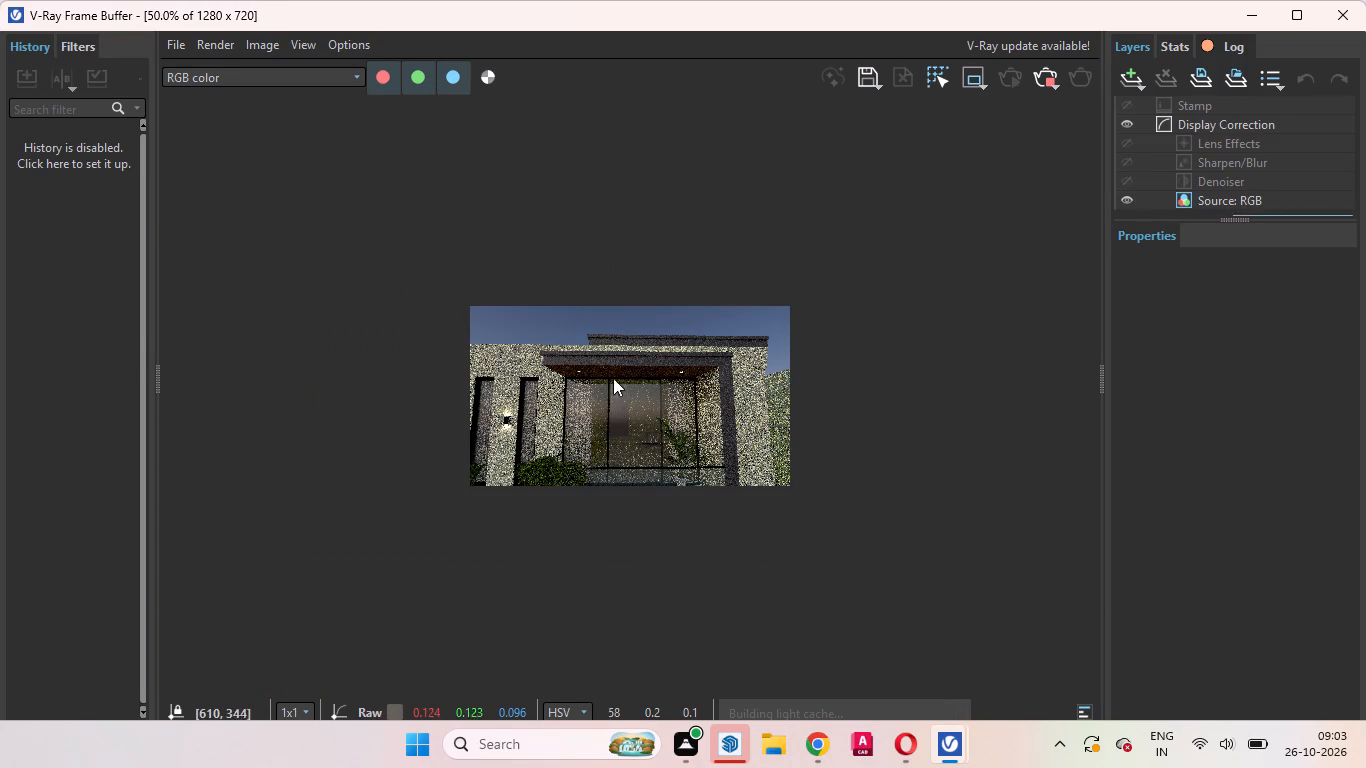
{"action": "scroll", "coordinate": [601, 365], "scroll_direction": "up", "scroll_amount": 1}
{"action": "scroll", "coordinate": [629, 394], "scroll_direction": "down", "scroll_amount": 1}
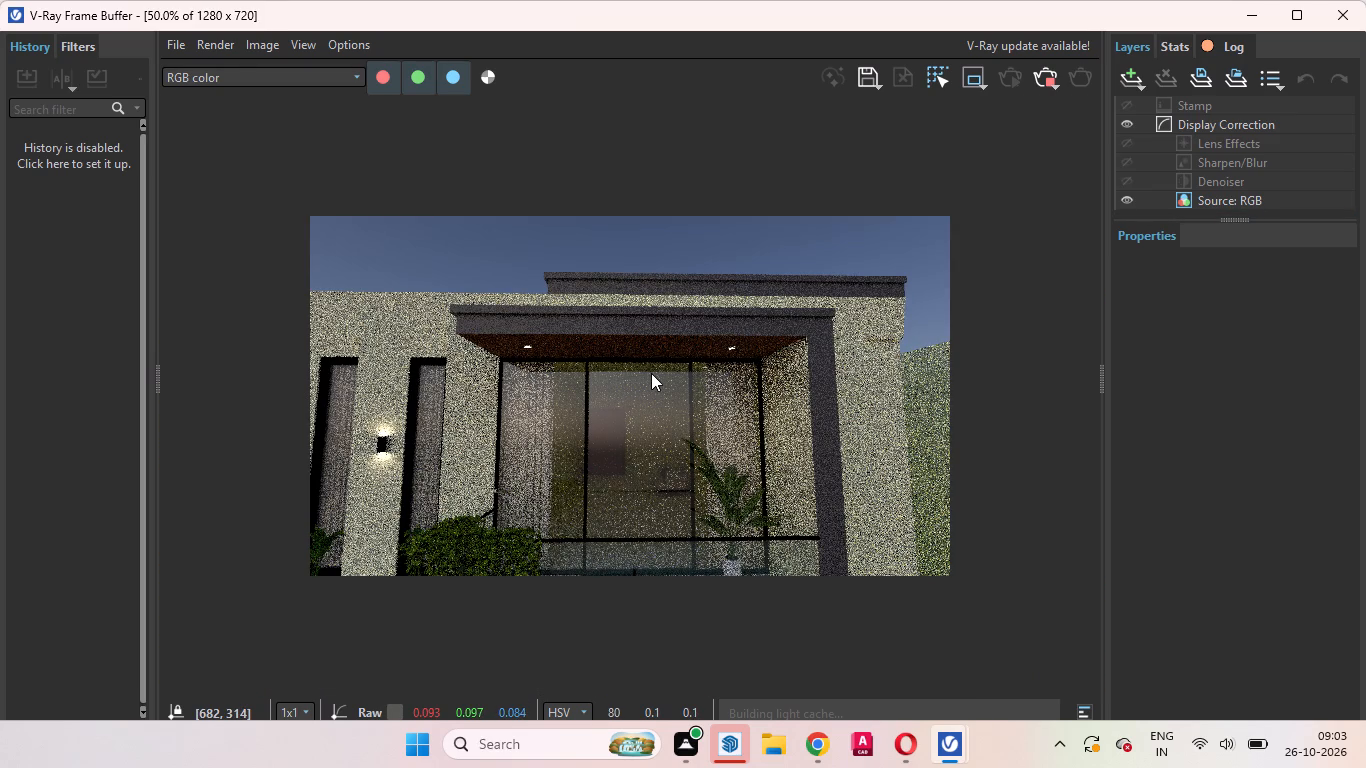
{"action": "scroll", "coordinate": [748, 349], "scroll_direction": "up", "scroll_amount": 1}
{"action": "scroll", "coordinate": [748, 355], "scroll_direction": "down", "scroll_amount": 1}
{"action": "middle_click_drag", "start_coordinate": [736, 326], "coordinate": [736, 329]}
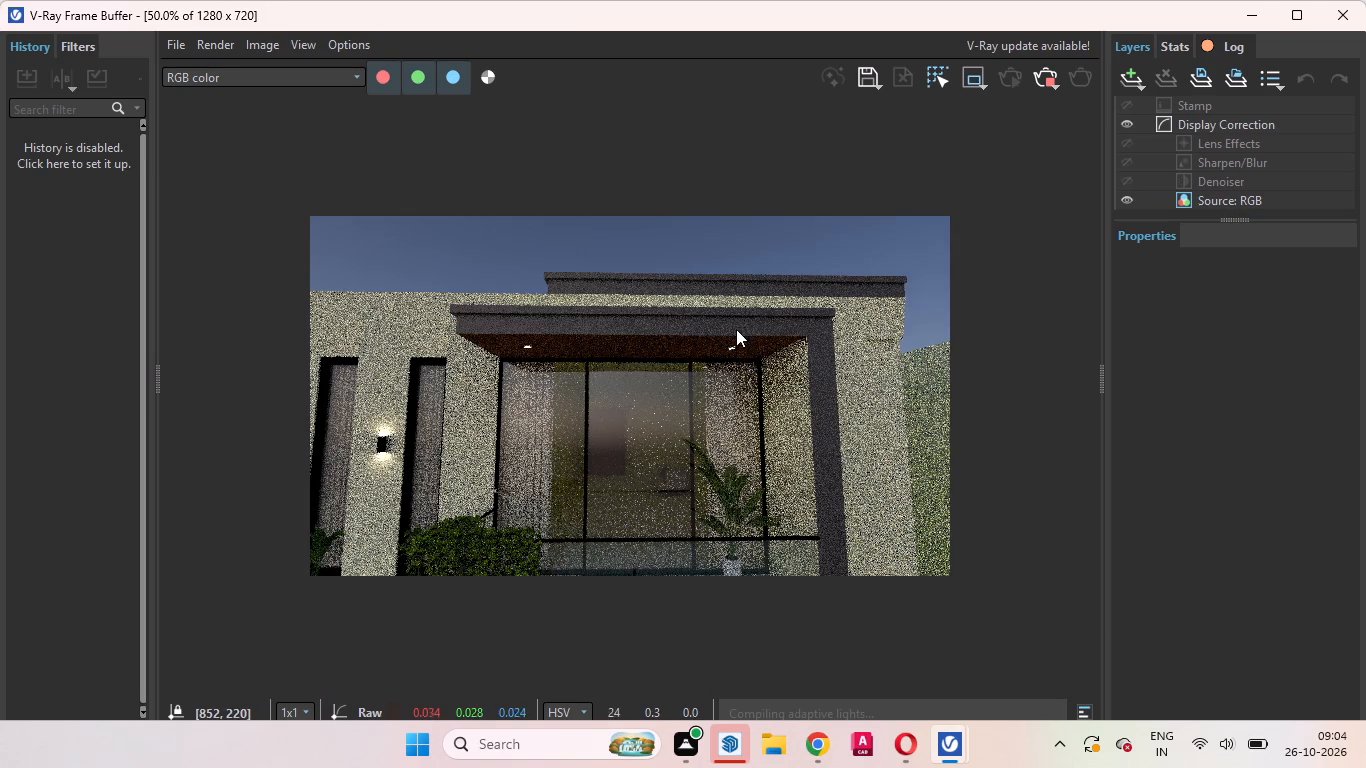
{"action": "middle_click_drag", "start_coordinate": [736, 329], "coordinate": [736, 419]}
{"action": "scroll", "coordinate": [736, 419], "scroll_direction": "up", "scroll_amount": 1}
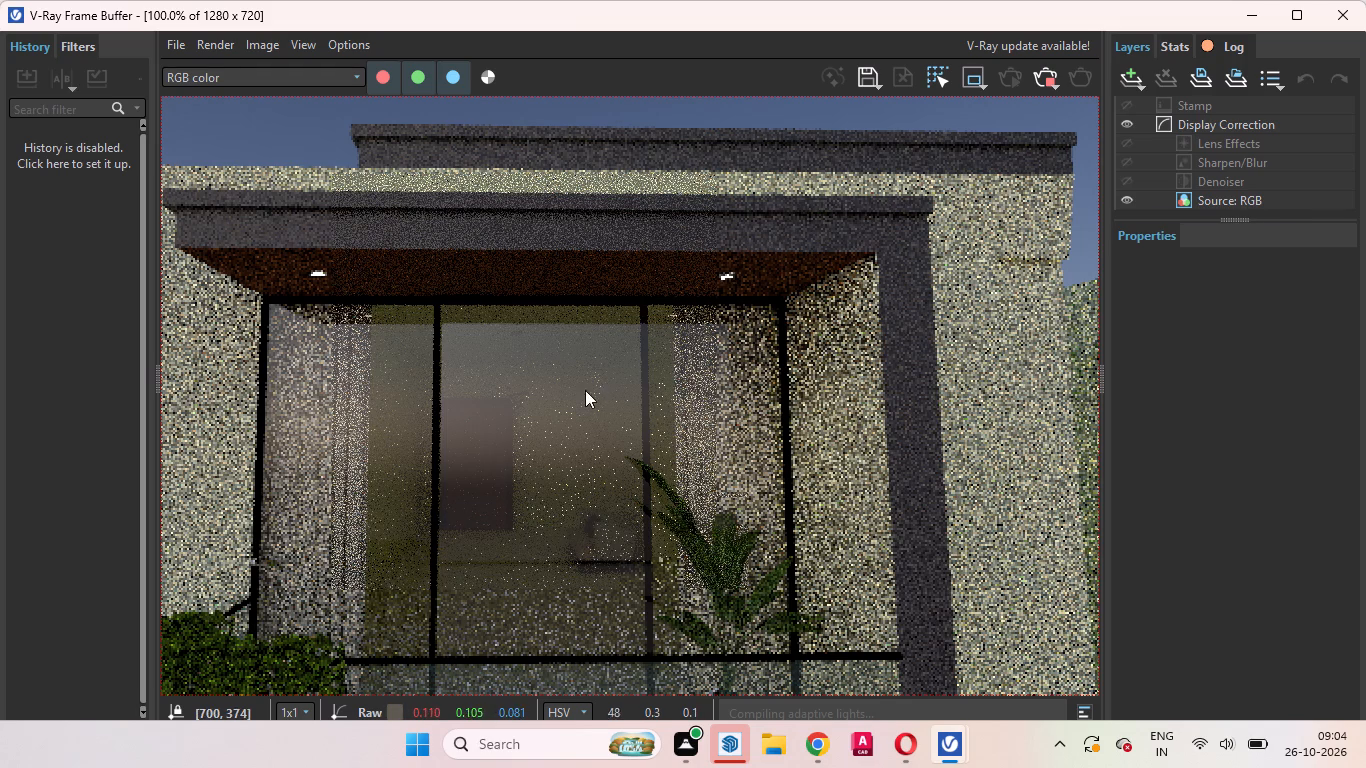
{"action": "scroll", "coordinate": [643, 393], "scroll_direction": "down", "scroll_amount": 1}
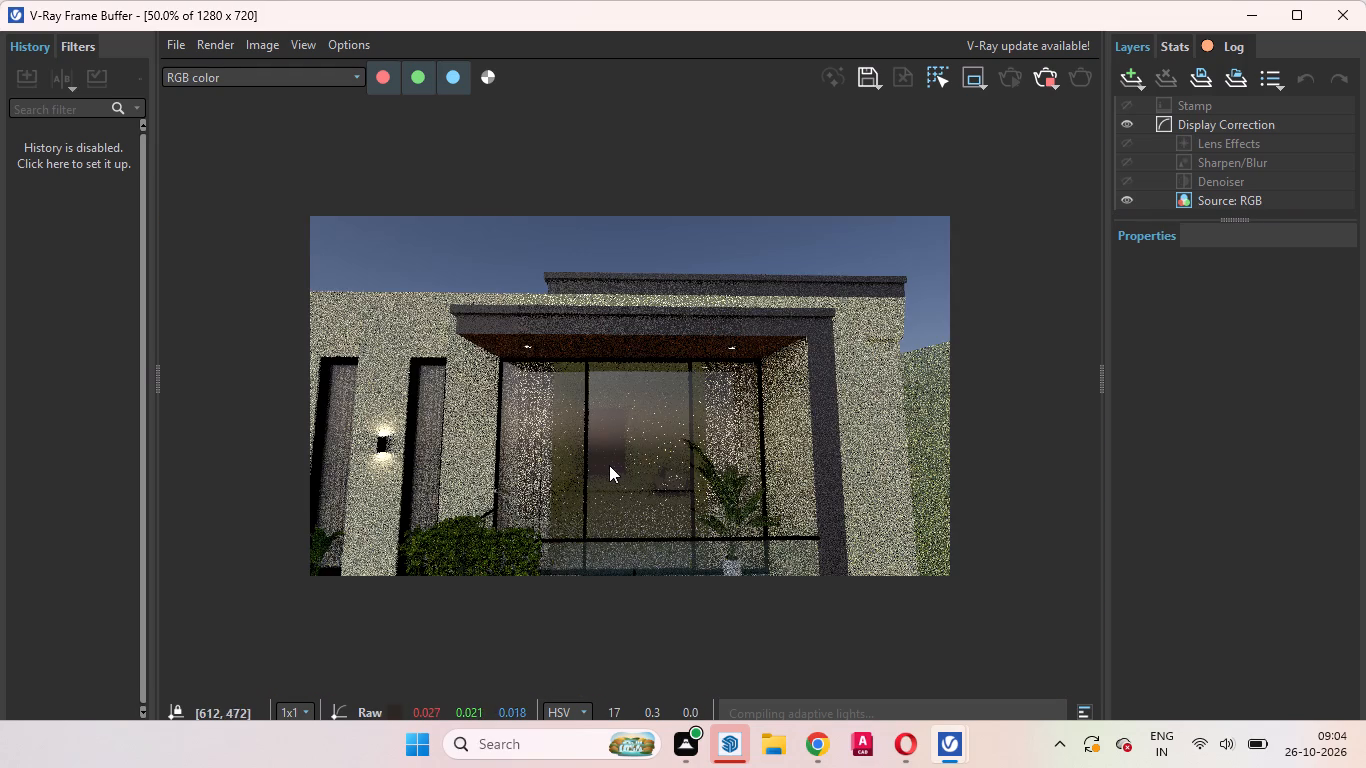
{"action": "scroll", "coordinate": [607, 473], "scroll_direction": "up", "scroll_amount": 1}
{"action": "scroll", "coordinate": [607, 473], "scroll_direction": "down", "scroll_amount": 1}
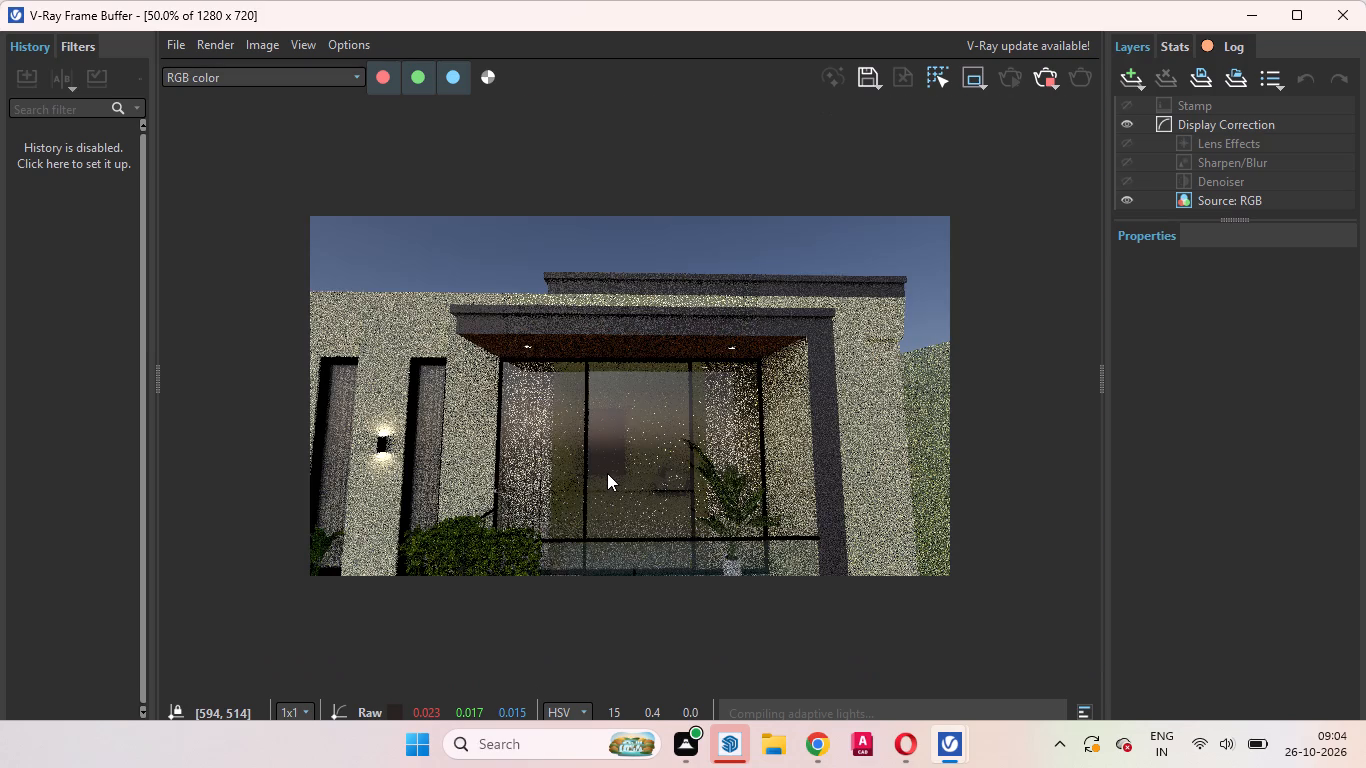
{"action": "left_click", "coordinate": [1047, 67]}
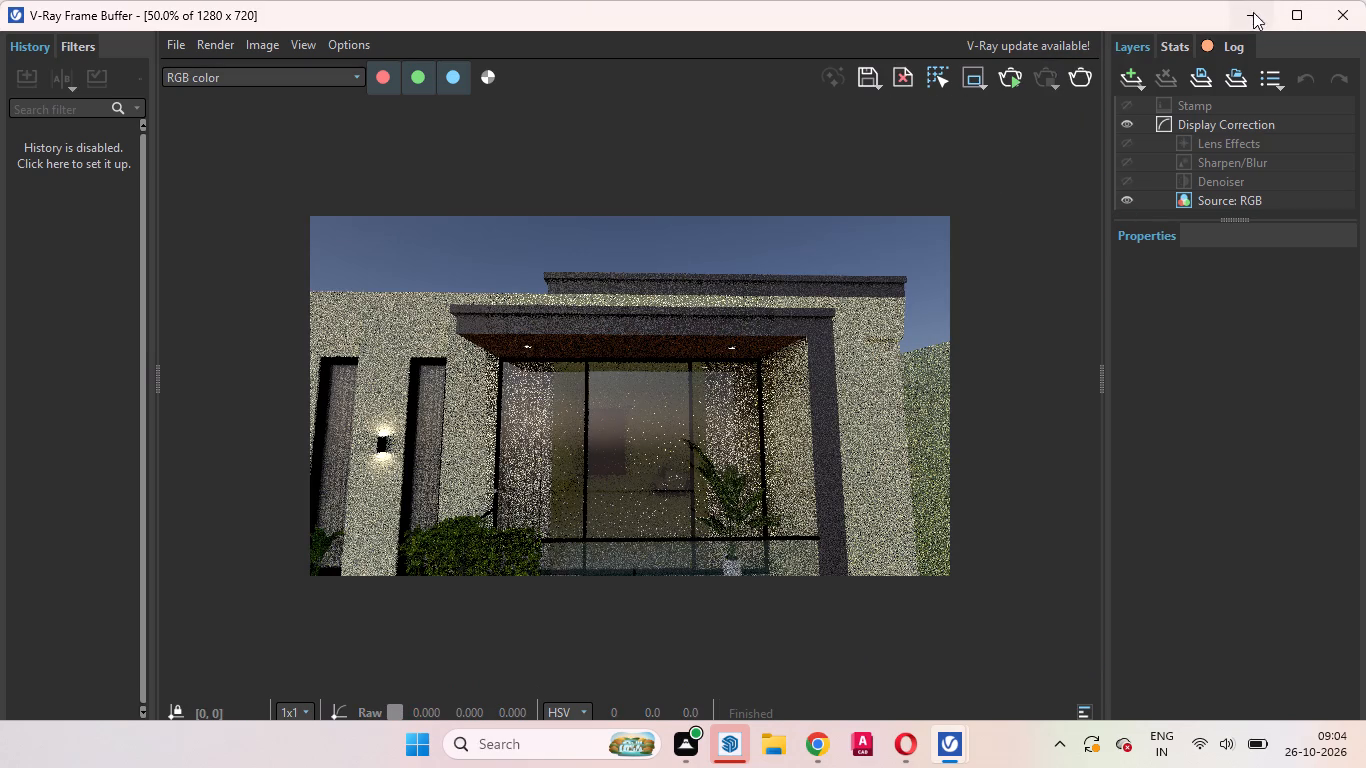
{"action": "left_click", "coordinate": [1345, 4]}
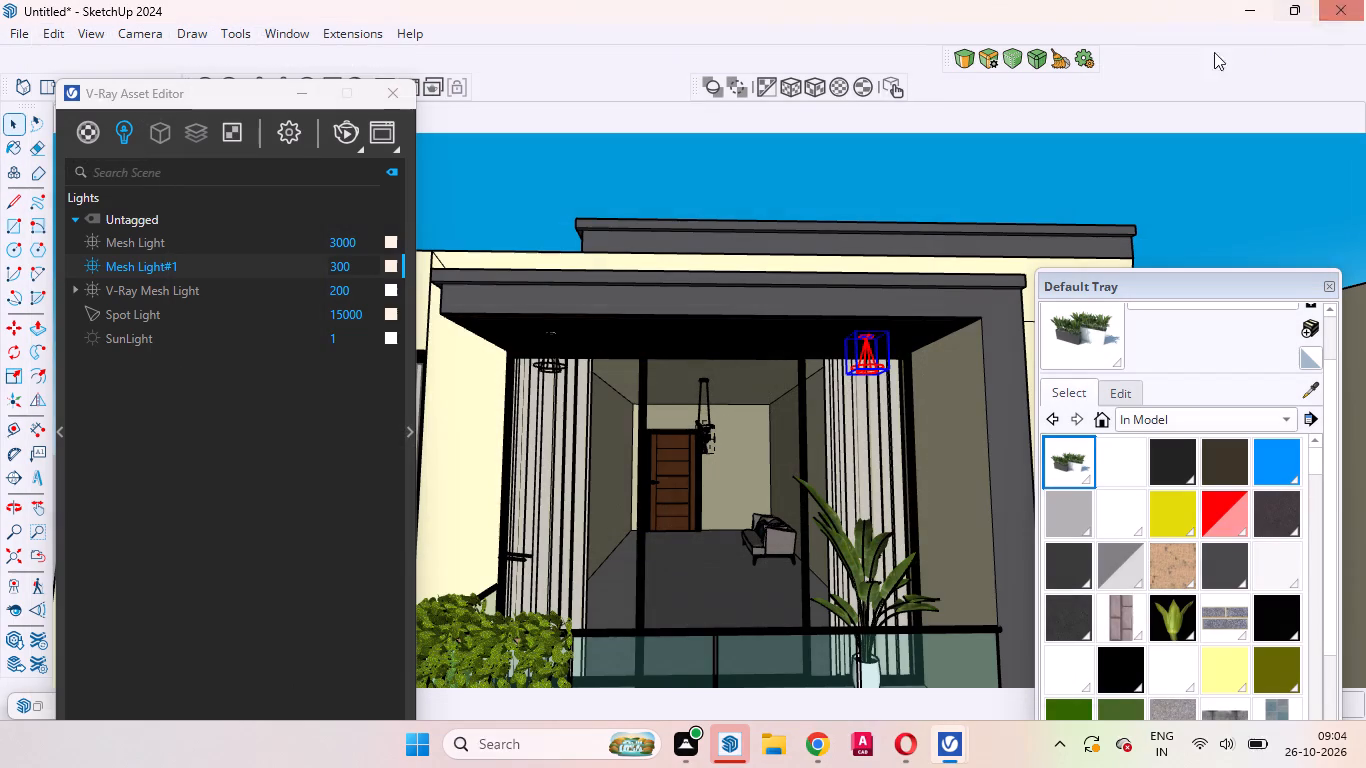
Place an IES light using top-post.ies from the ies-lights-pack folder on the wooden soffit, beside the downlight.
{"action": "left_click_drag", "start_coordinate": [237, 94], "coordinate": [237, 195]}
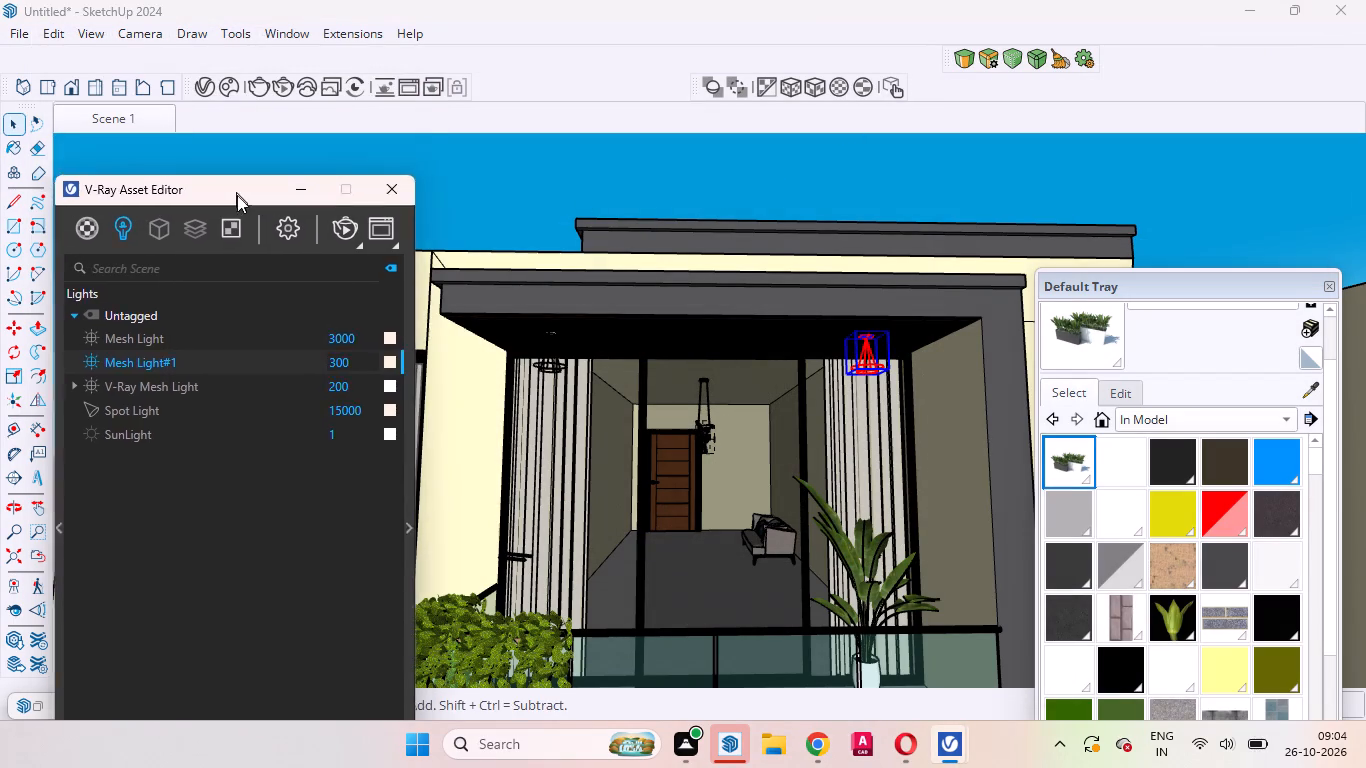
{"action": "left_click_drag", "start_coordinate": [237, 195], "coordinate": [239, 310]}
{"action": "left_click", "coordinate": [488, 203]}
{"action": "scroll", "coordinate": [556, 357], "scroll_direction": "up", "scroll_amount": 5}
{"action": "middle_click_drag", "start_coordinate": [560, 397], "coordinate": [524, 199]}
{"action": "scroll", "coordinate": [524, 311], "scroll_direction": "up", "scroll_amount": 14}
{"action": "middle_click_drag", "start_coordinate": [560, 428], "coordinate": [573, 355]}
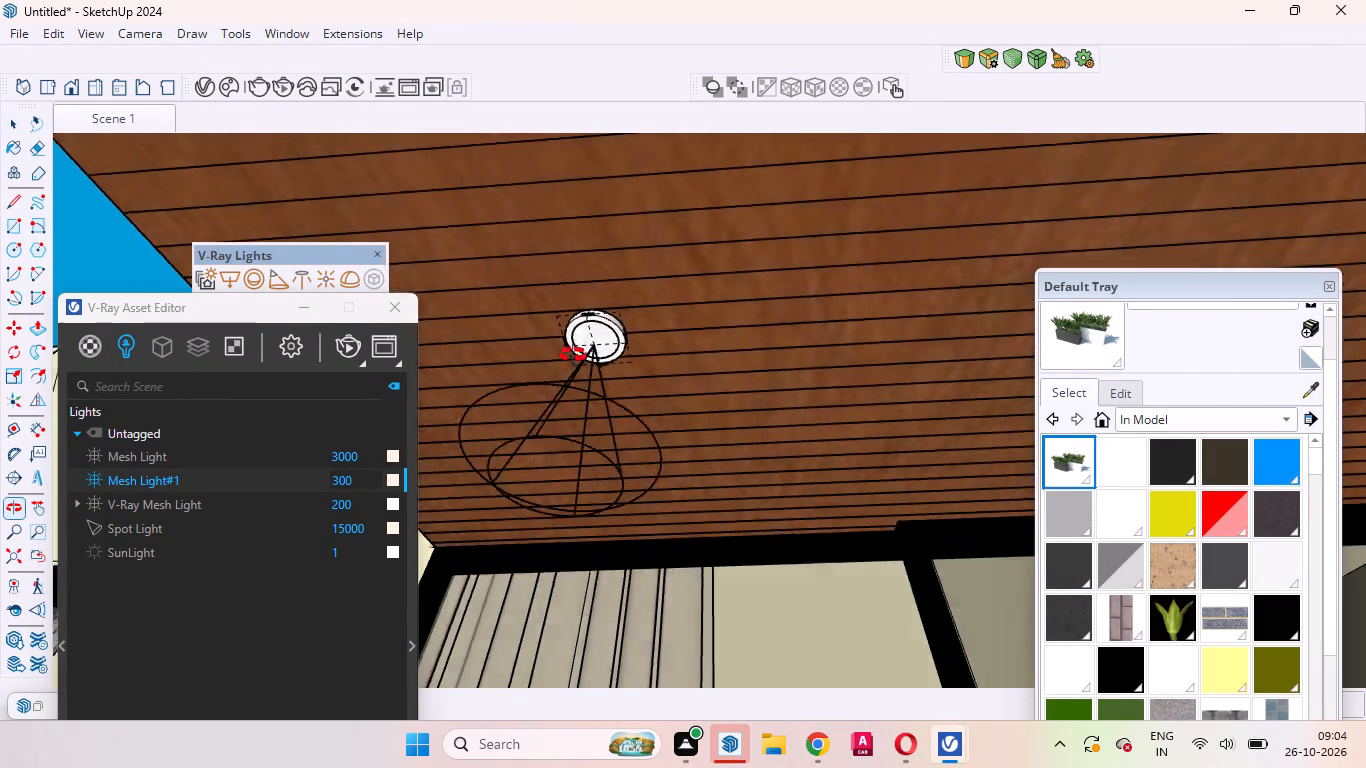
{"action": "middle_click_drag", "start_coordinate": [573, 355], "coordinate": [611, 326]}
{"action": "scroll", "coordinate": [609, 328], "scroll_direction": "up", "scroll_amount": 1}
{"action": "left_click_drag", "start_coordinate": [264, 318], "coordinate": [285, 451]}
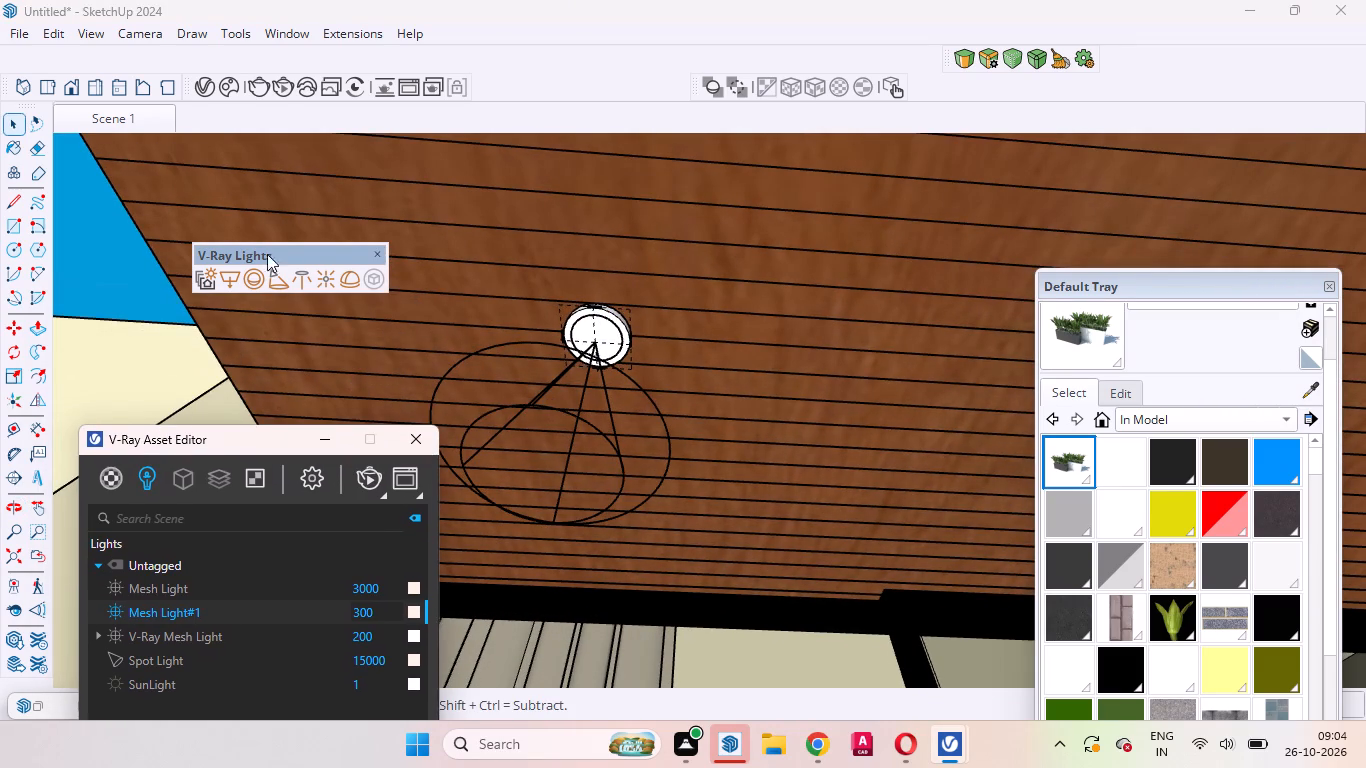
{"action": "left_click", "coordinate": [290, 280]}
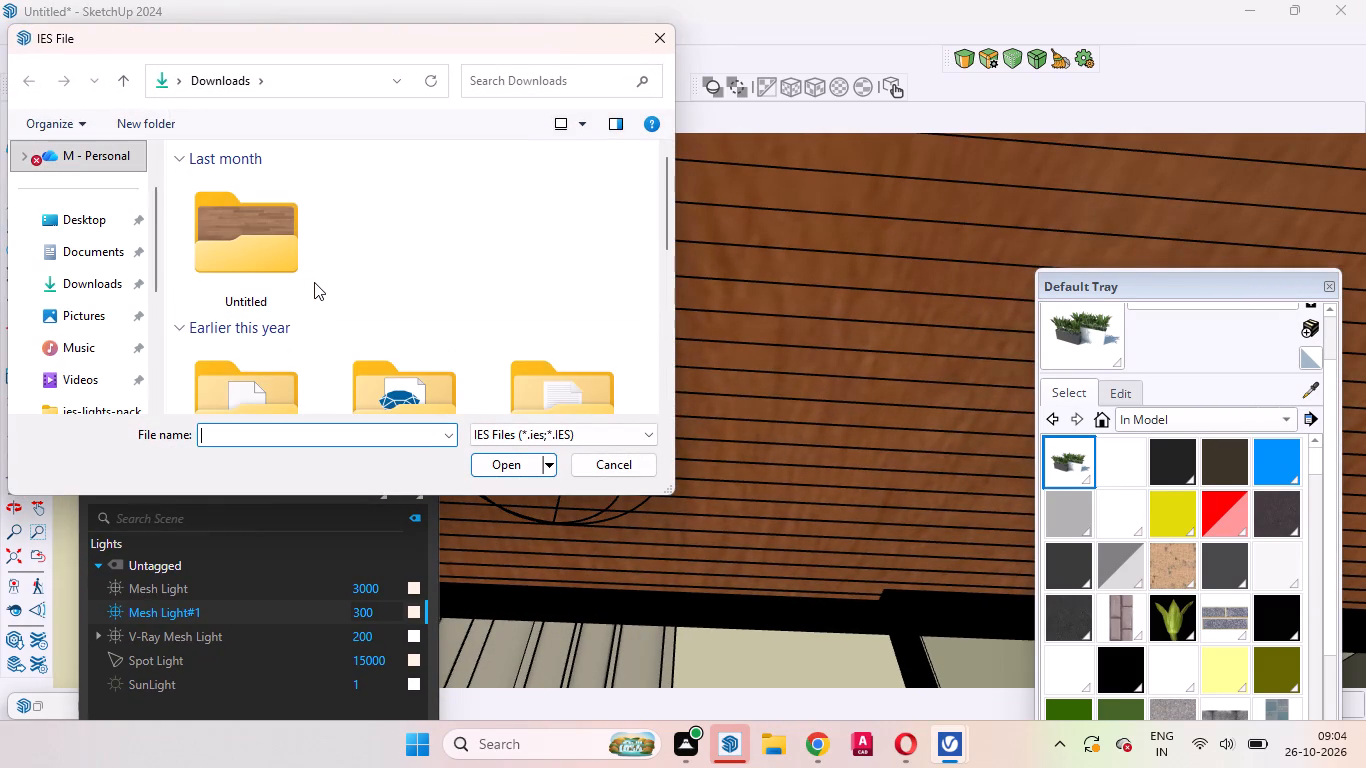
{"action": "scroll", "coordinate": [311, 282], "scroll_direction": "down", "scroll_amount": 2}
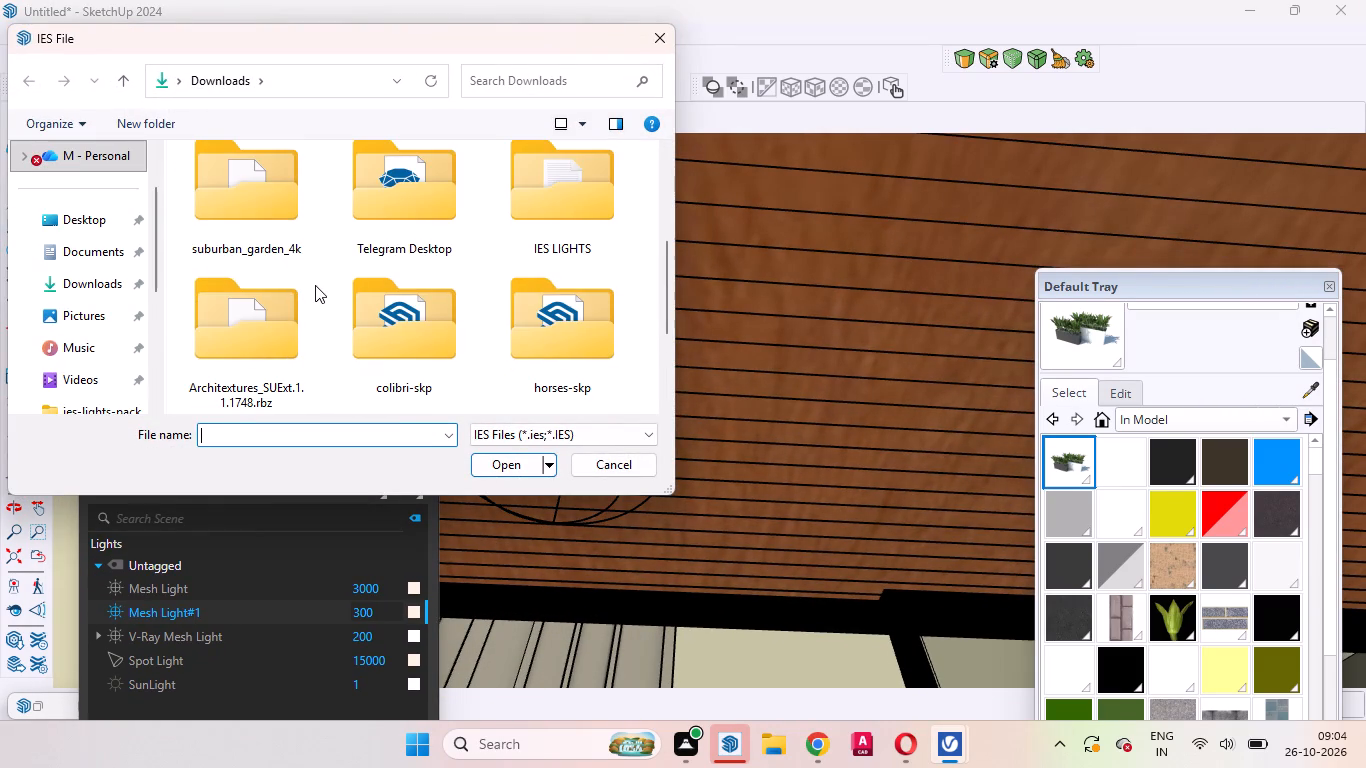
{"action": "left_click", "coordinate": [581, 219]}
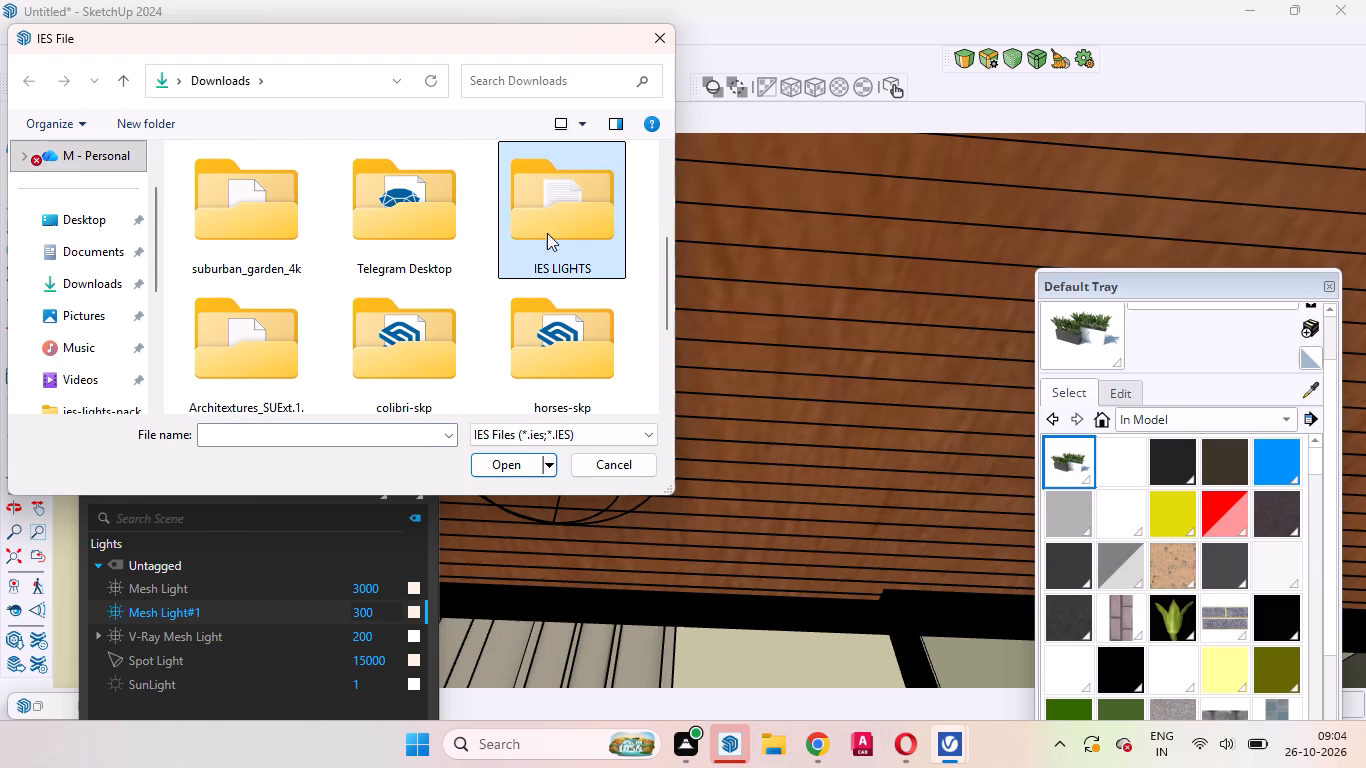
{"action": "double_click", "coordinate": [576, 215]}
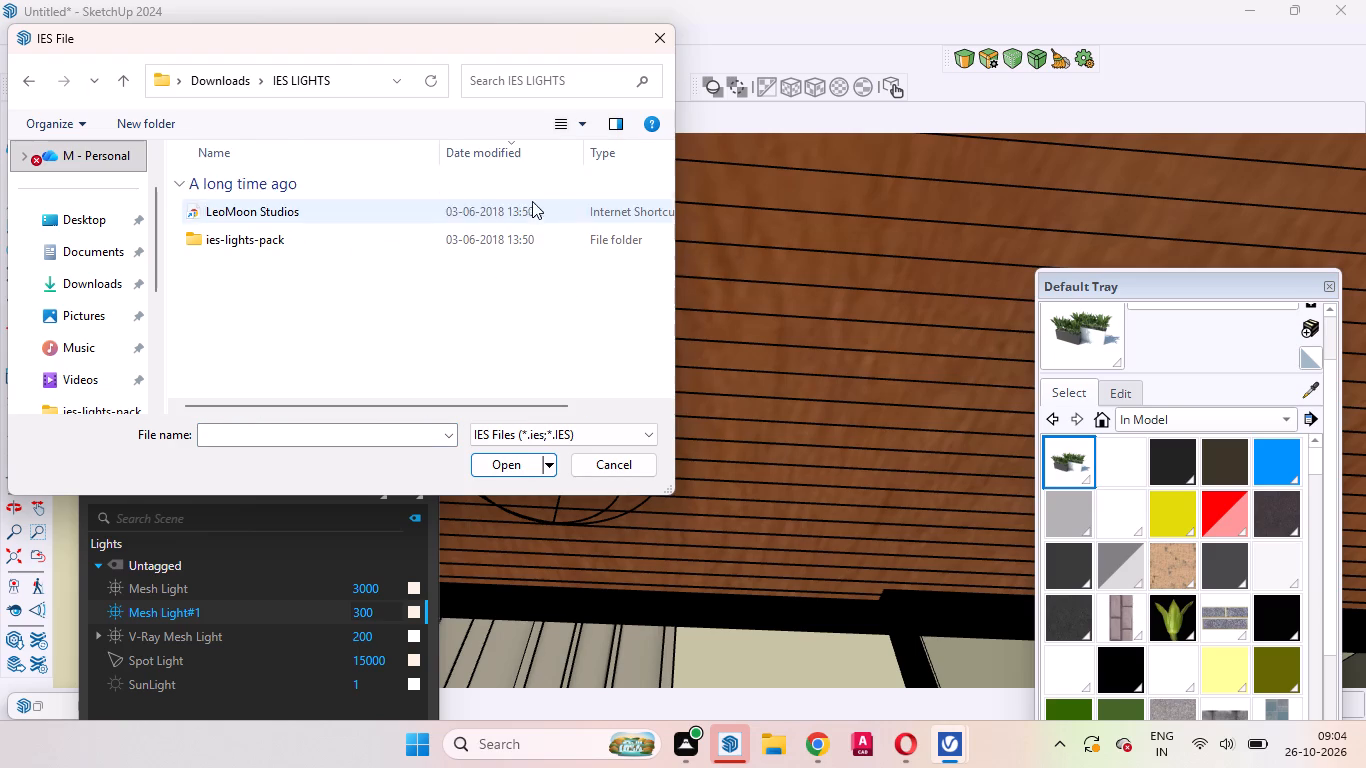
{"action": "left_click", "coordinate": [349, 236]}
{"action": "double_click", "coordinate": [349, 236]}
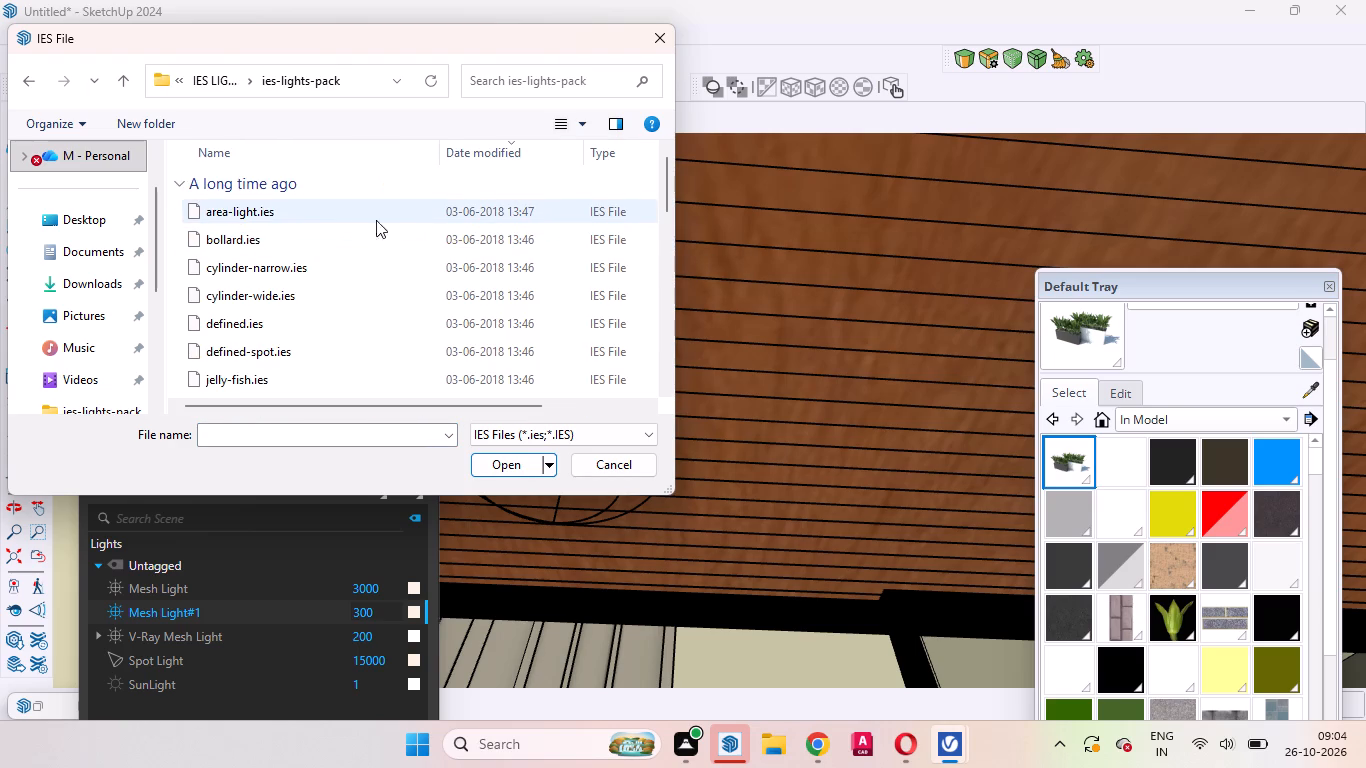
{"action": "scroll", "coordinate": [345, 206], "scroll_direction": "down", "scroll_amount": 2}
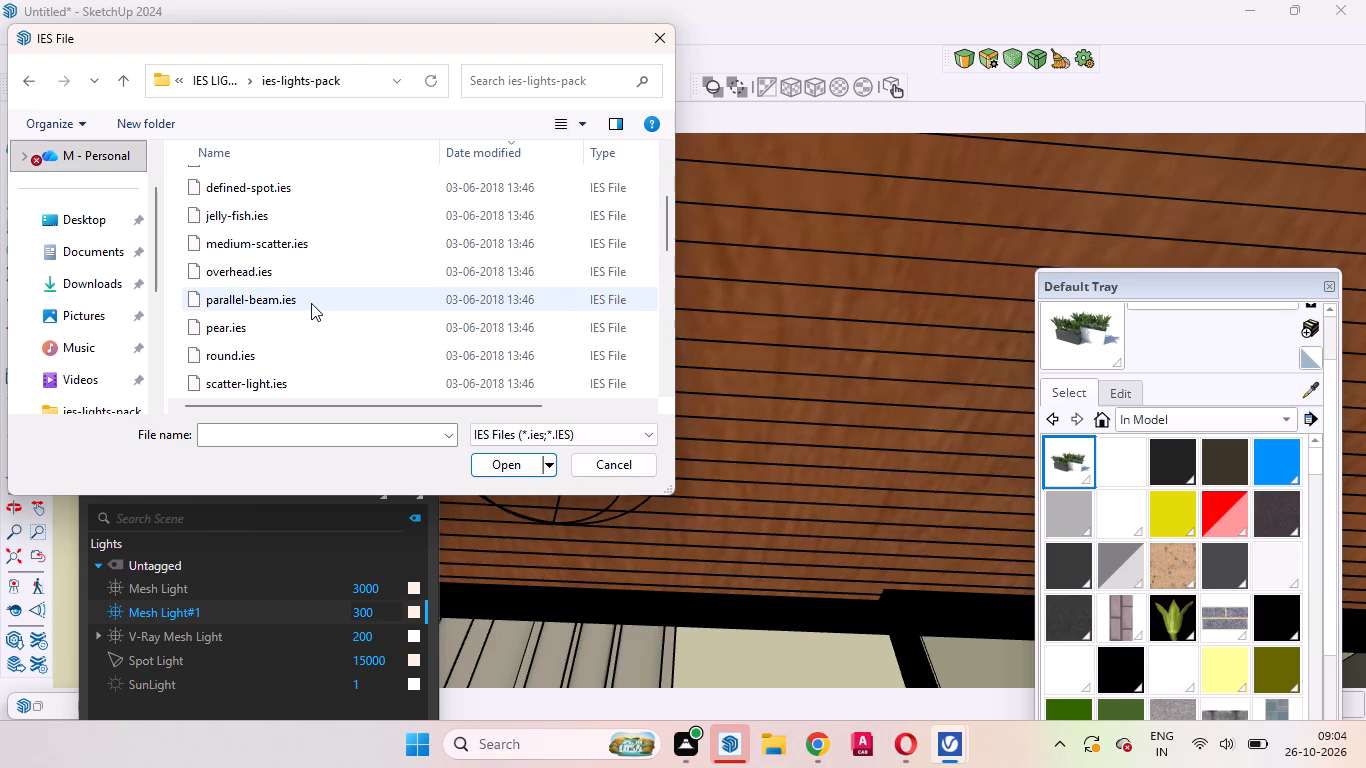
{"action": "scroll", "coordinate": [311, 299], "scroll_direction": "down", "scroll_amount": 4}
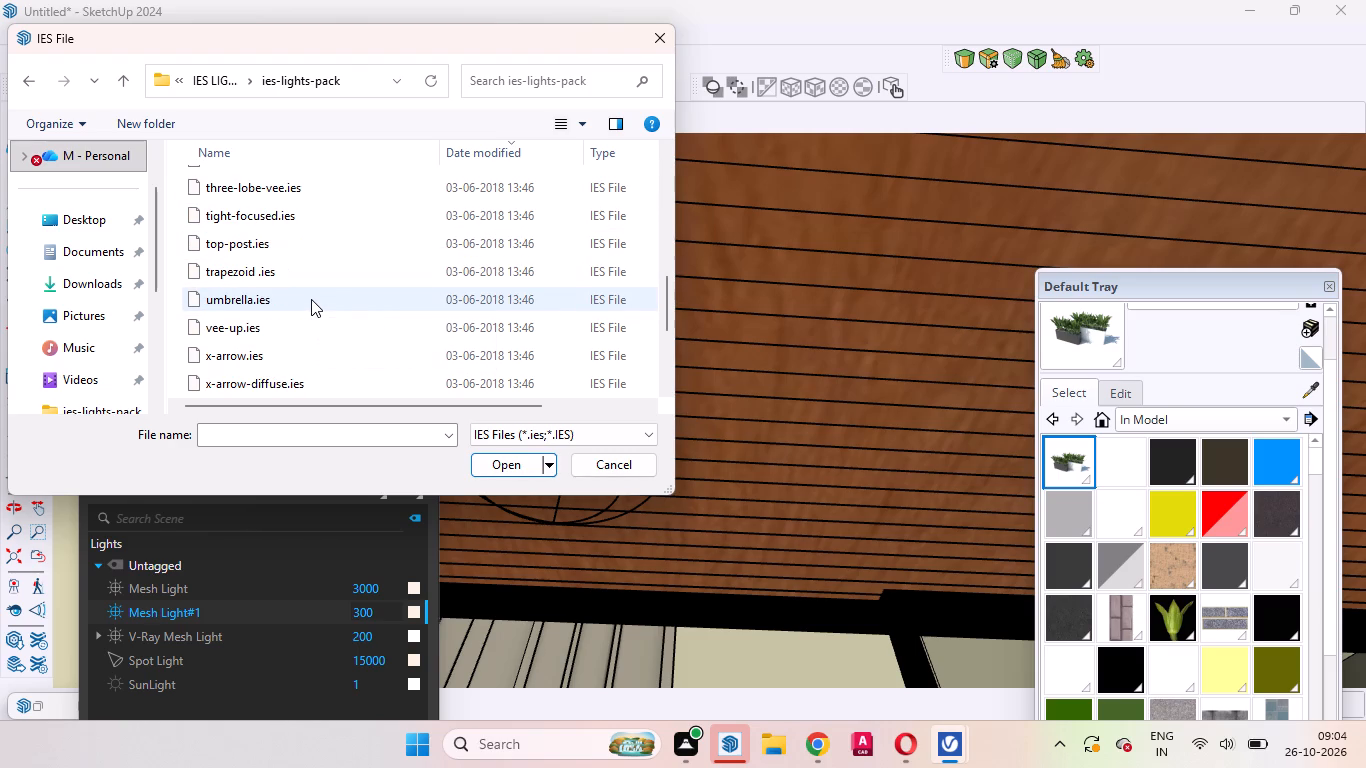
{"action": "left_click", "coordinate": [307, 242]}
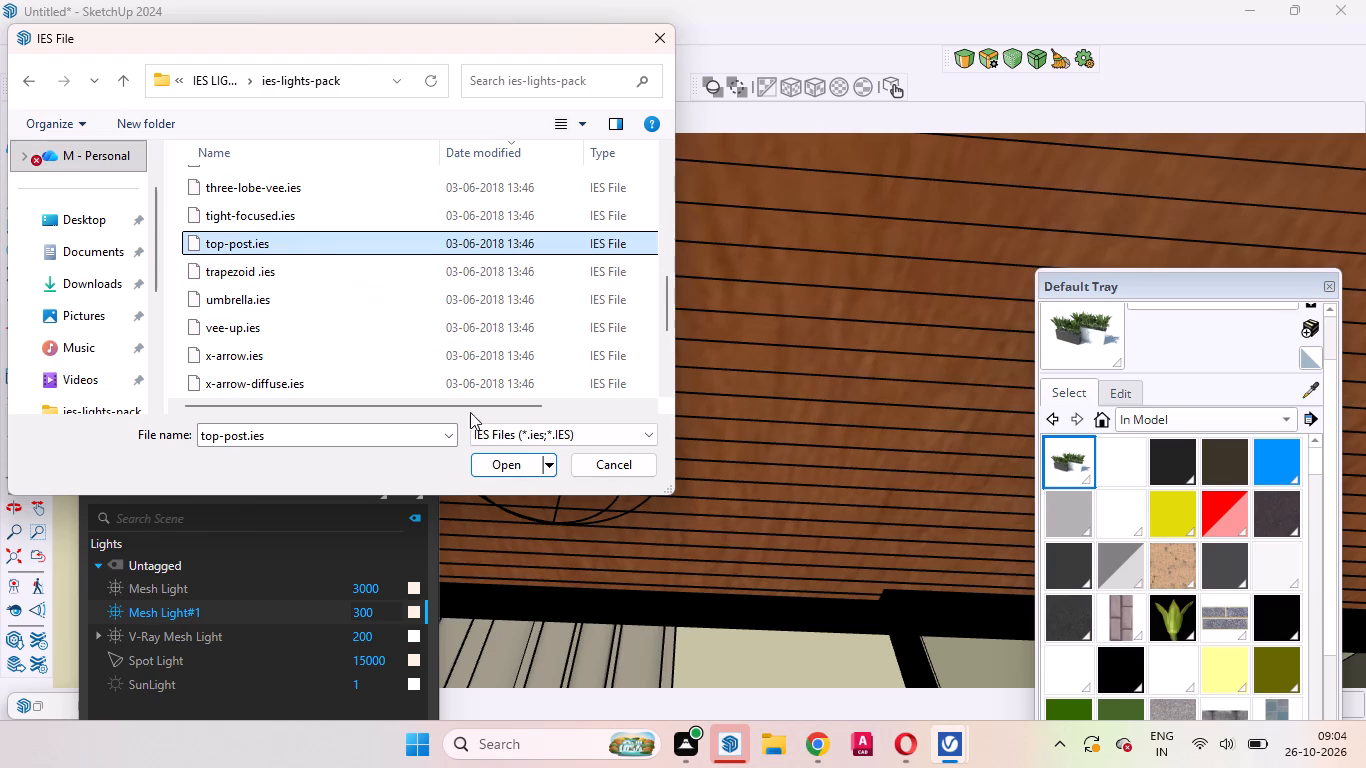
{"action": "left_click", "coordinate": [499, 458]}
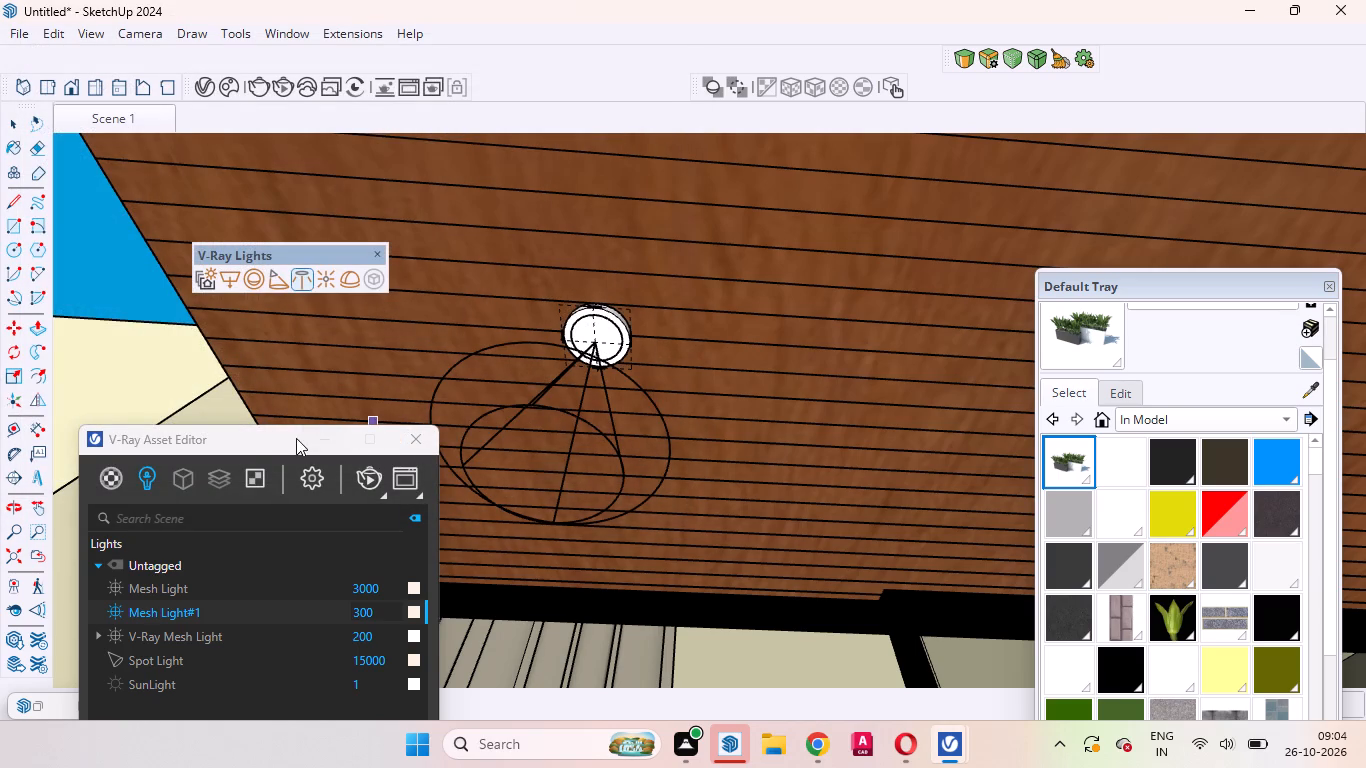
{"action": "left_click_drag", "start_coordinate": [269, 442], "coordinate": [288, 282]}
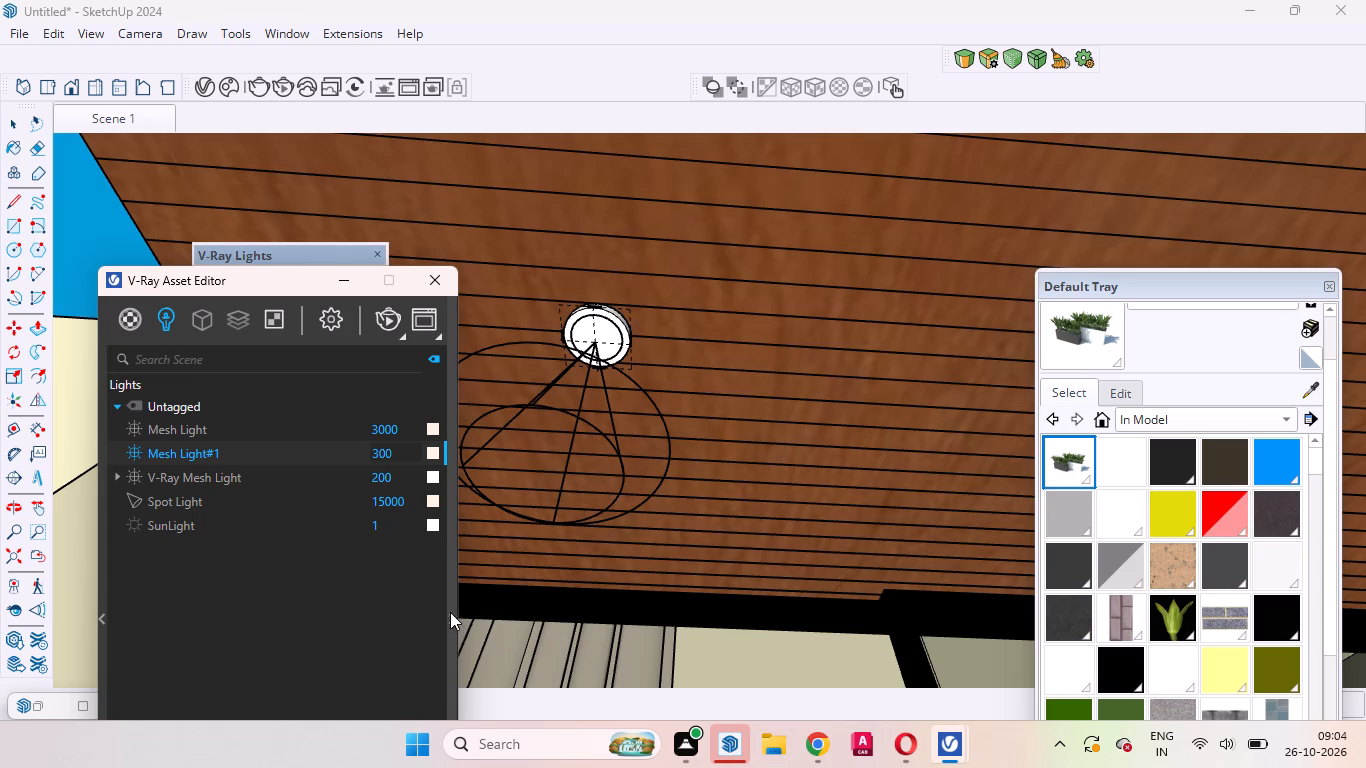
{"action": "left_click", "coordinate": [450, 612]}
{"action": "left_click_drag", "start_coordinate": [575, 288], "coordinate": [570, 263]}
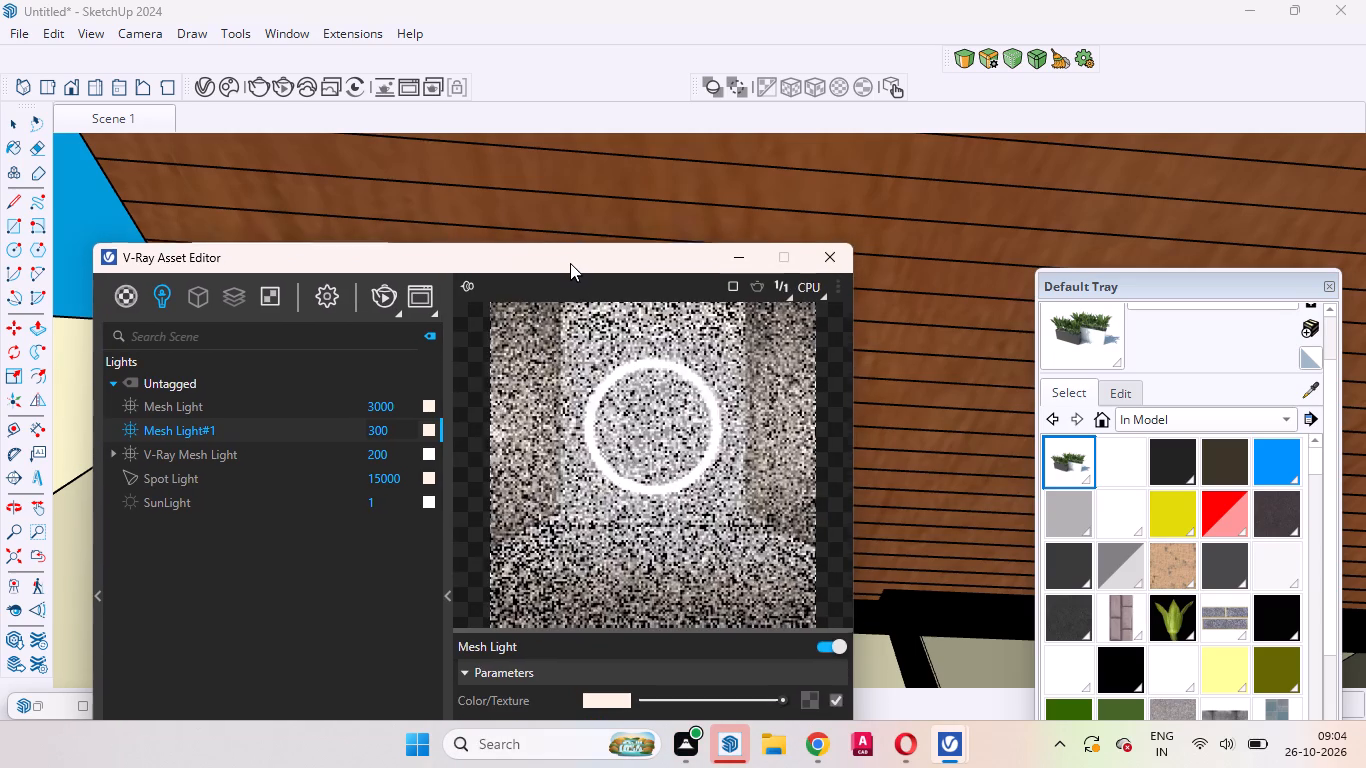
{"action": "left_click_drag", "start_coordinate": [570, 263], "coordinate": [618, 496]}
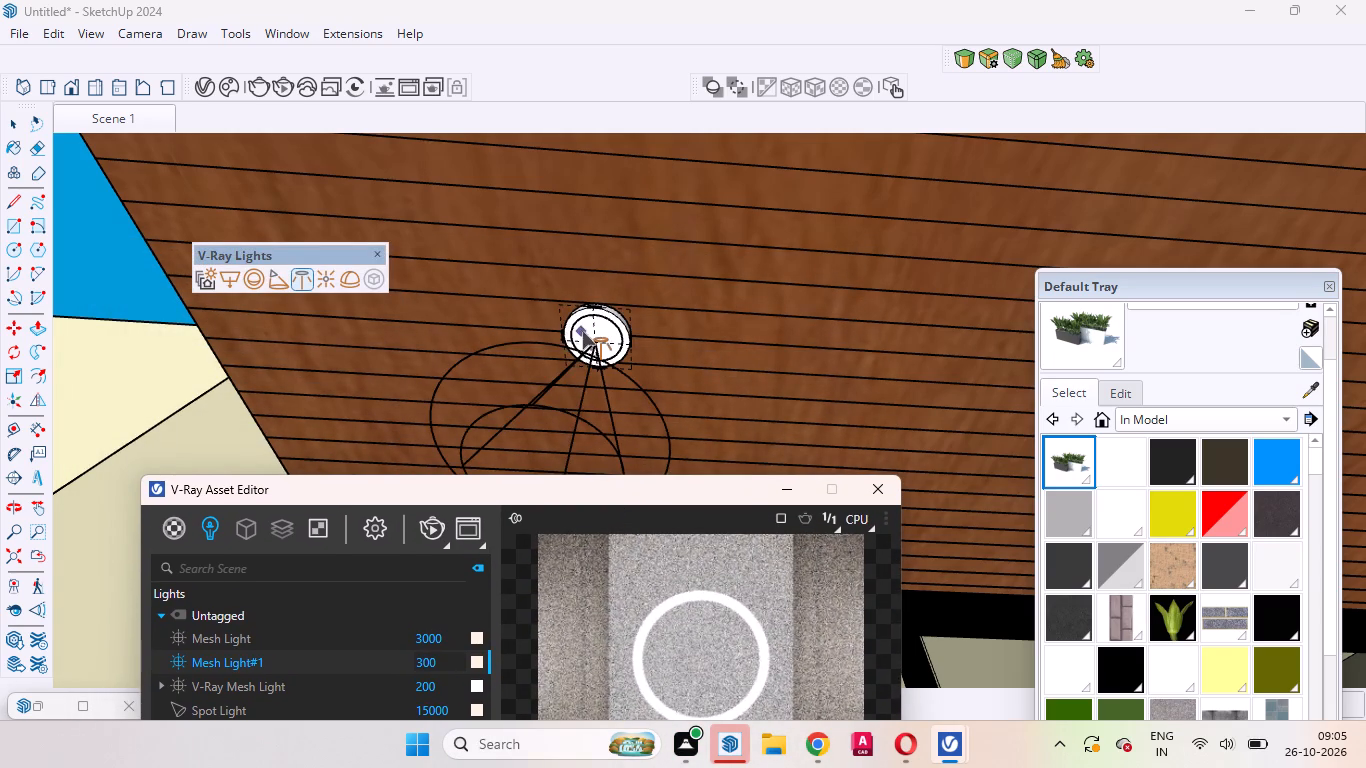
{"action": "left_click", "coordinate": [755, 332]}
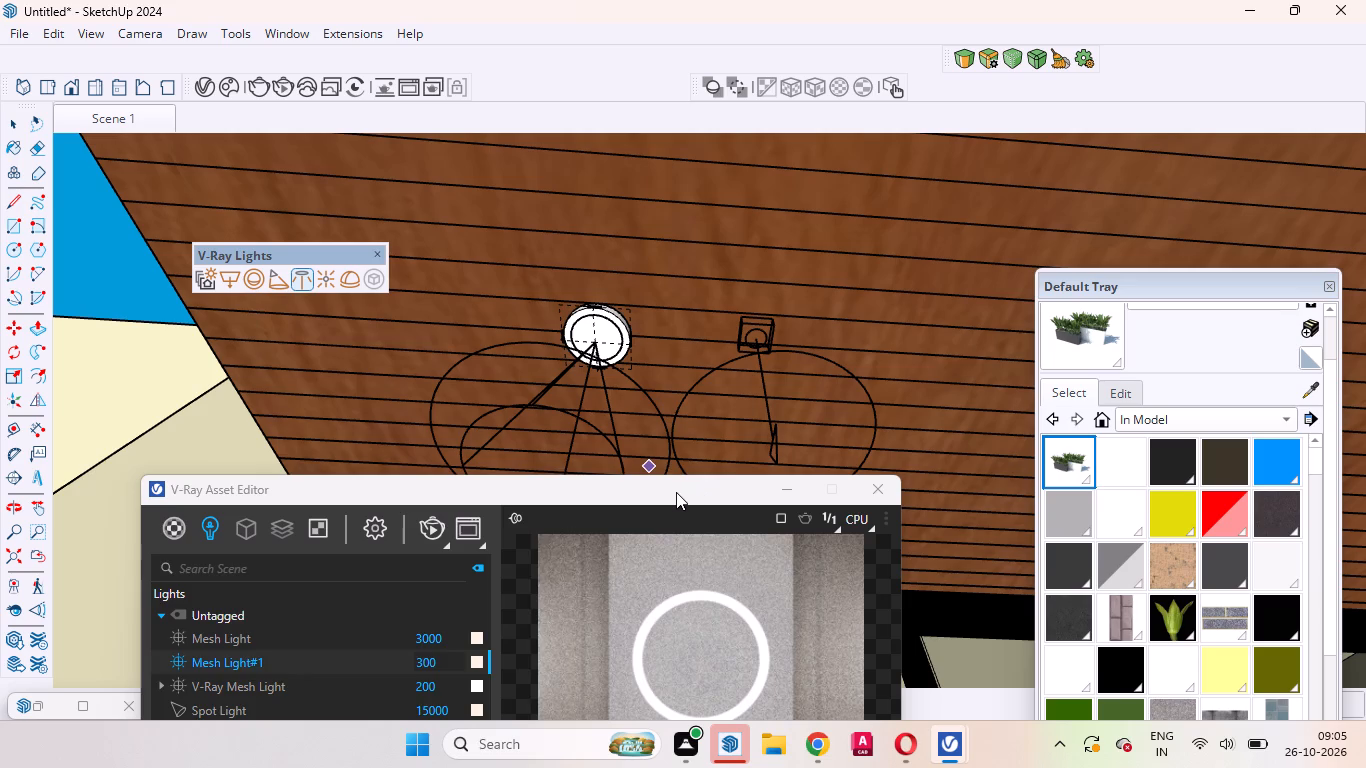
{"action": "left_click_drag", "start_coordinate": [675, 490], "coordinate": [581, 602]}
{"action": "key", "text": "space"}
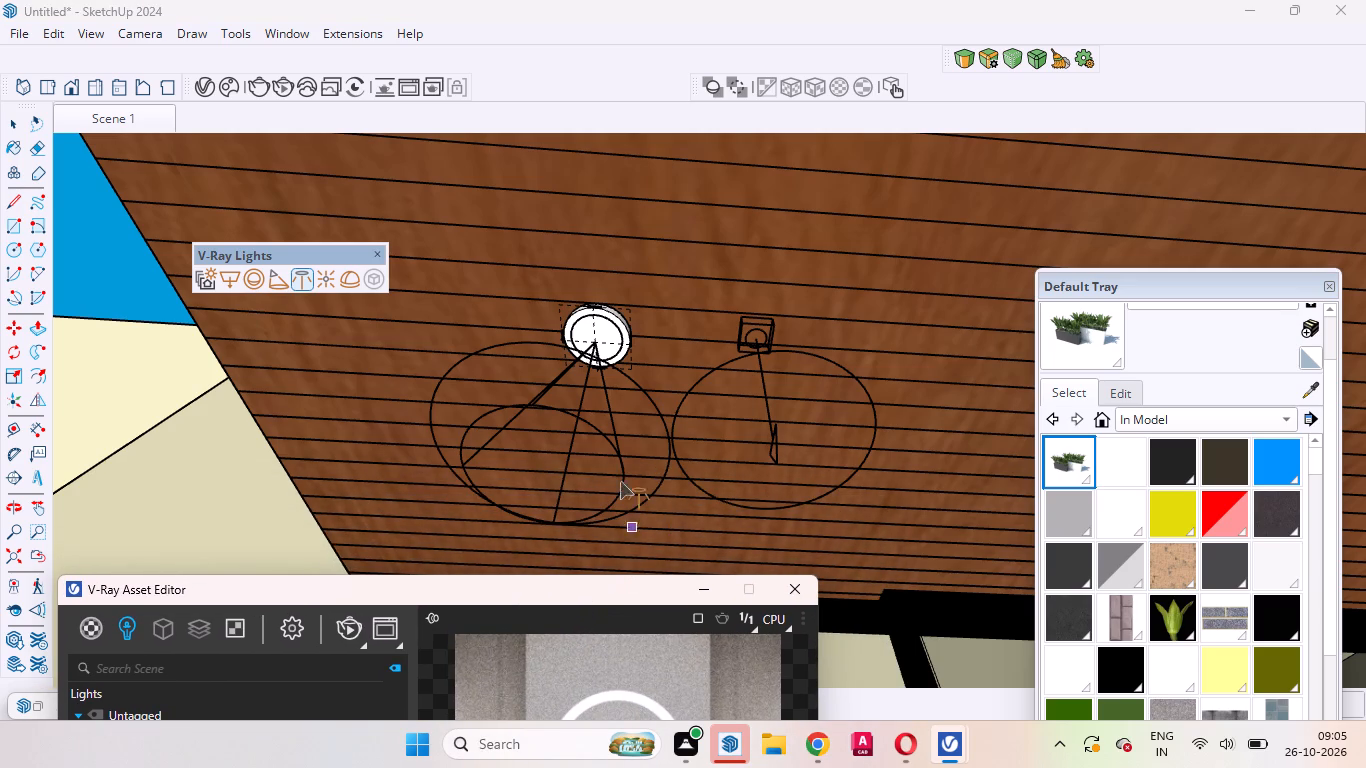
Delete the existing downlight with its spot light beside the new IES light on the soffit.
{"action": "left_click", "coordinate": [17, 113]}
{"action": "left_click", "coordinate": [588, 332]}
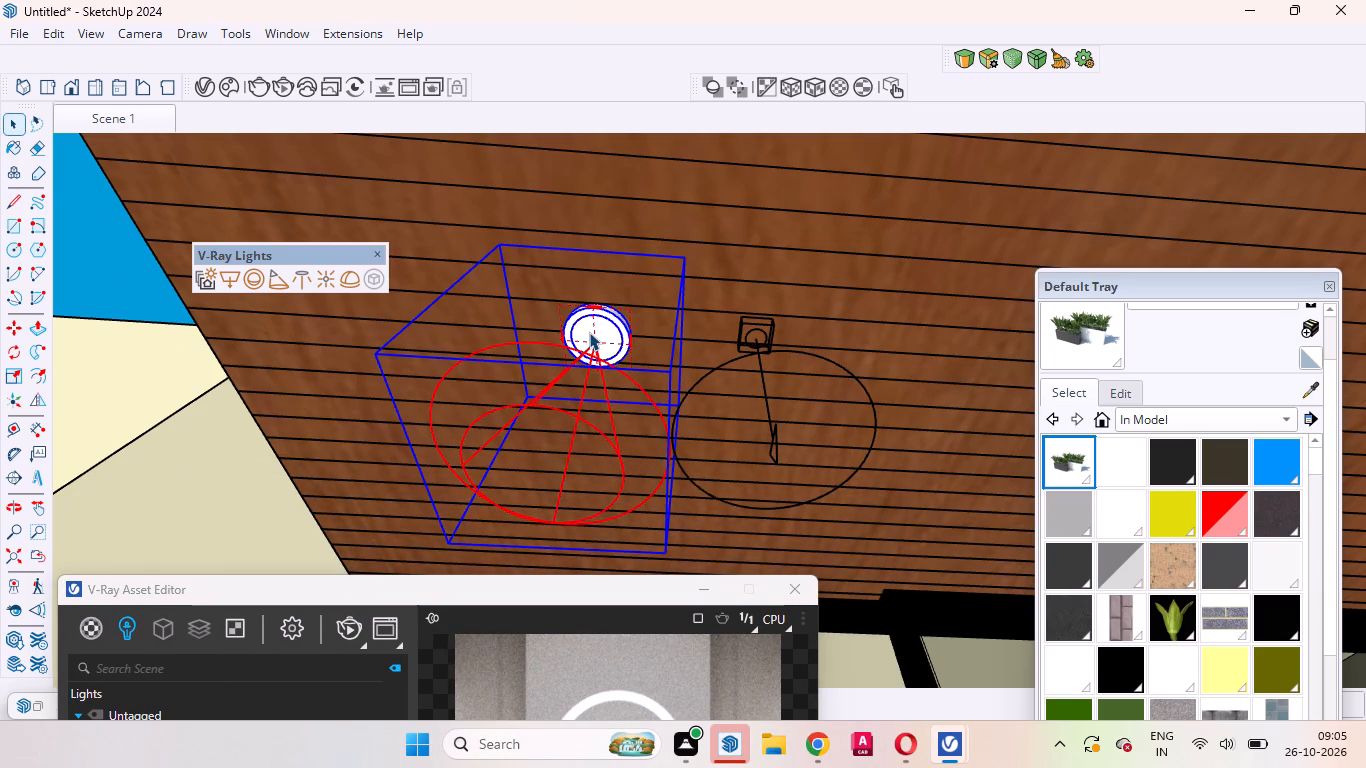
{"action": "key", "text": "Delete"}
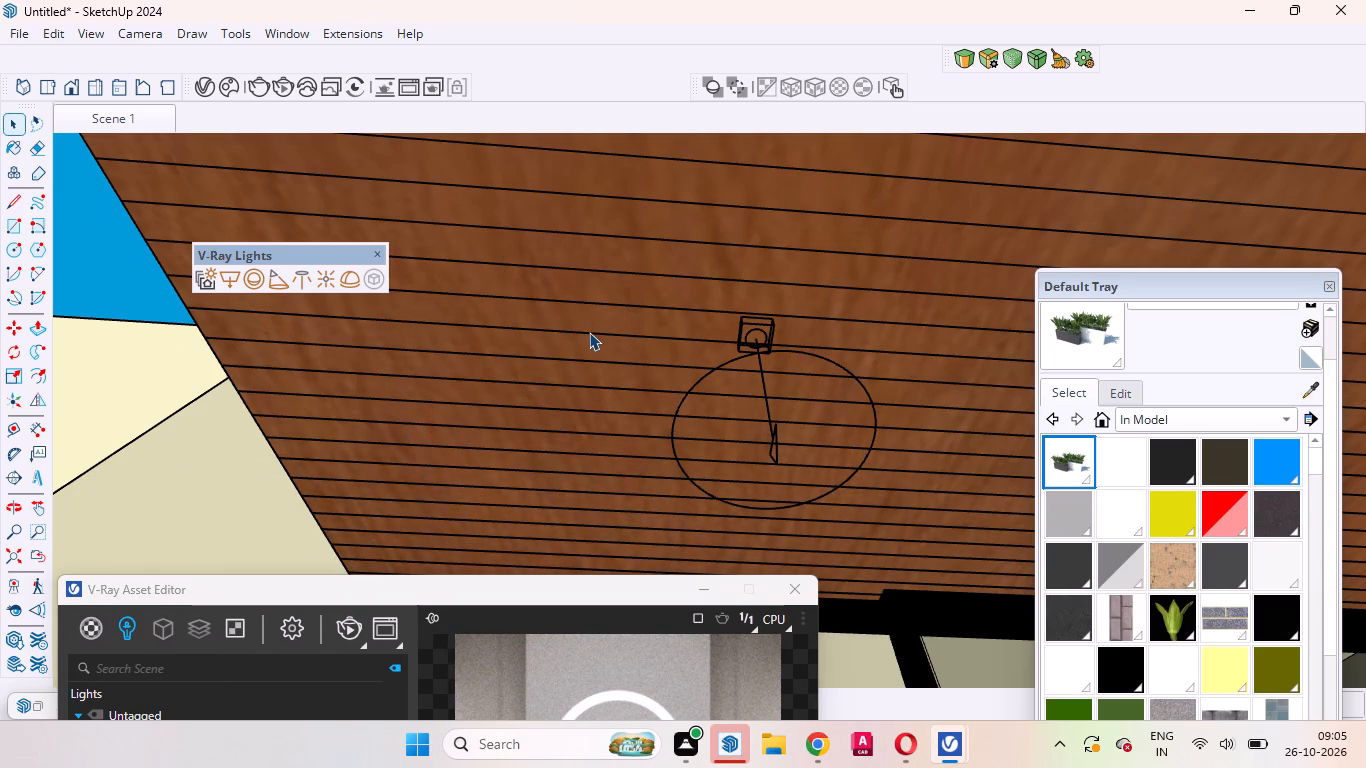
Model a thin circular downlight disc in a new group on the soffit, where the deleted downlight was.
{"action": "right_click", "coordinate": [127, 244]}
{"action": "left_click", "coordinate": [175, 309]}
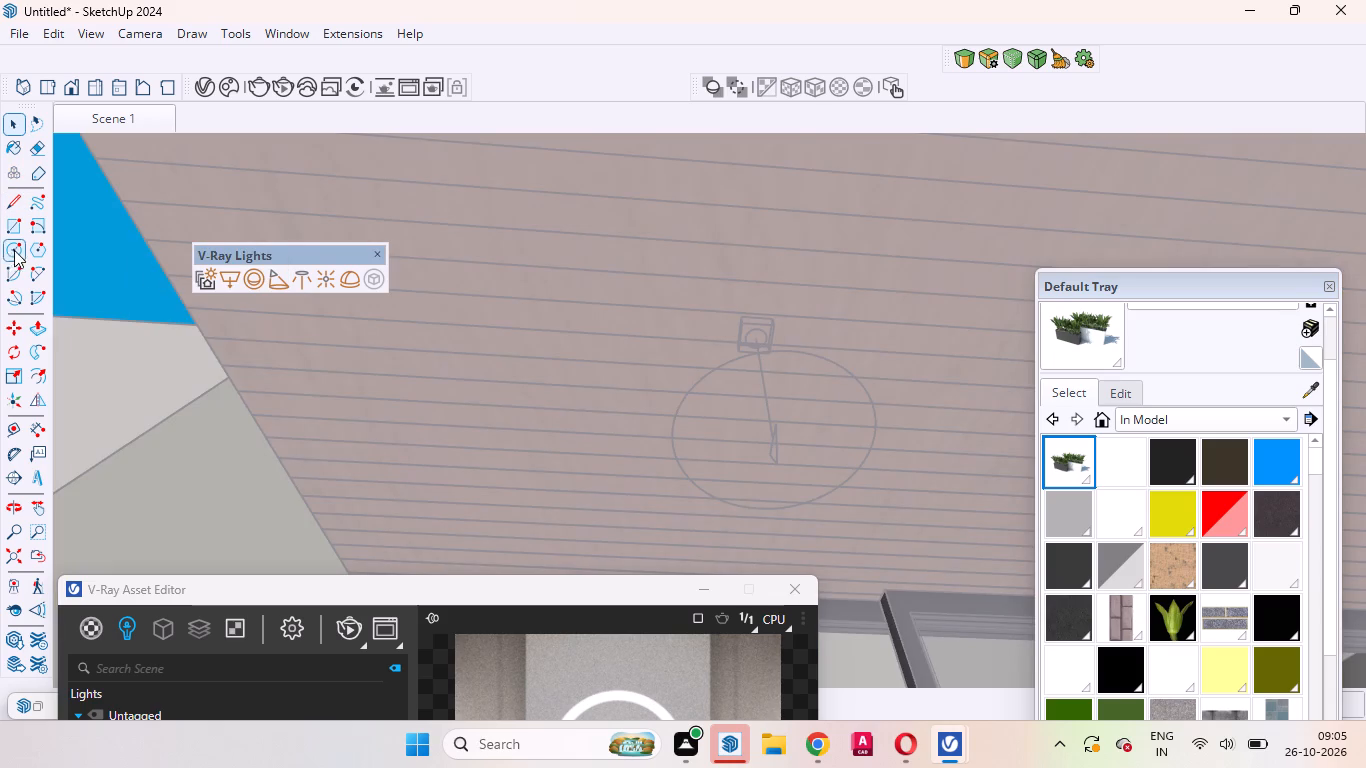
{"action": "left_click", "coordinate": [16, 250]}
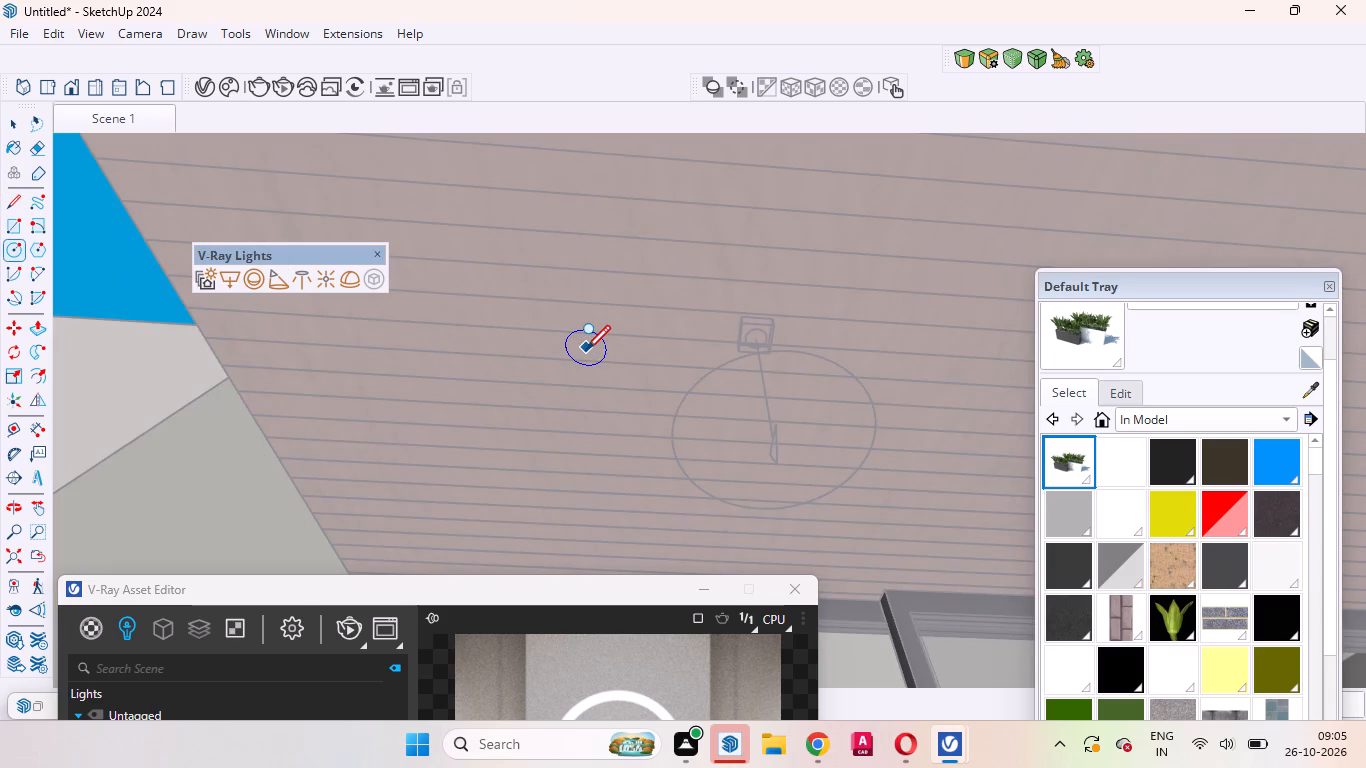
{"action": "left_click", "coordinate": [586, 348]}
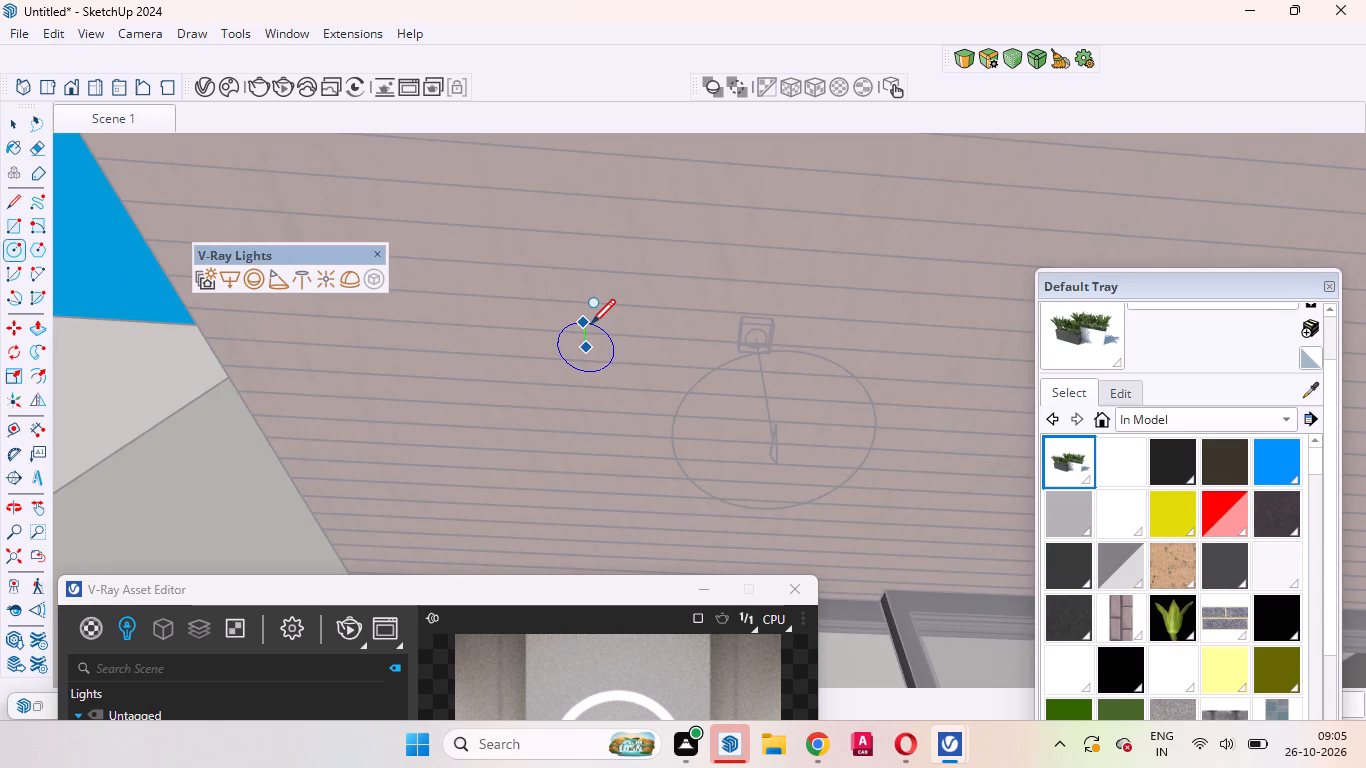
{"action": "left_click", "coordinate": [591, 322]}
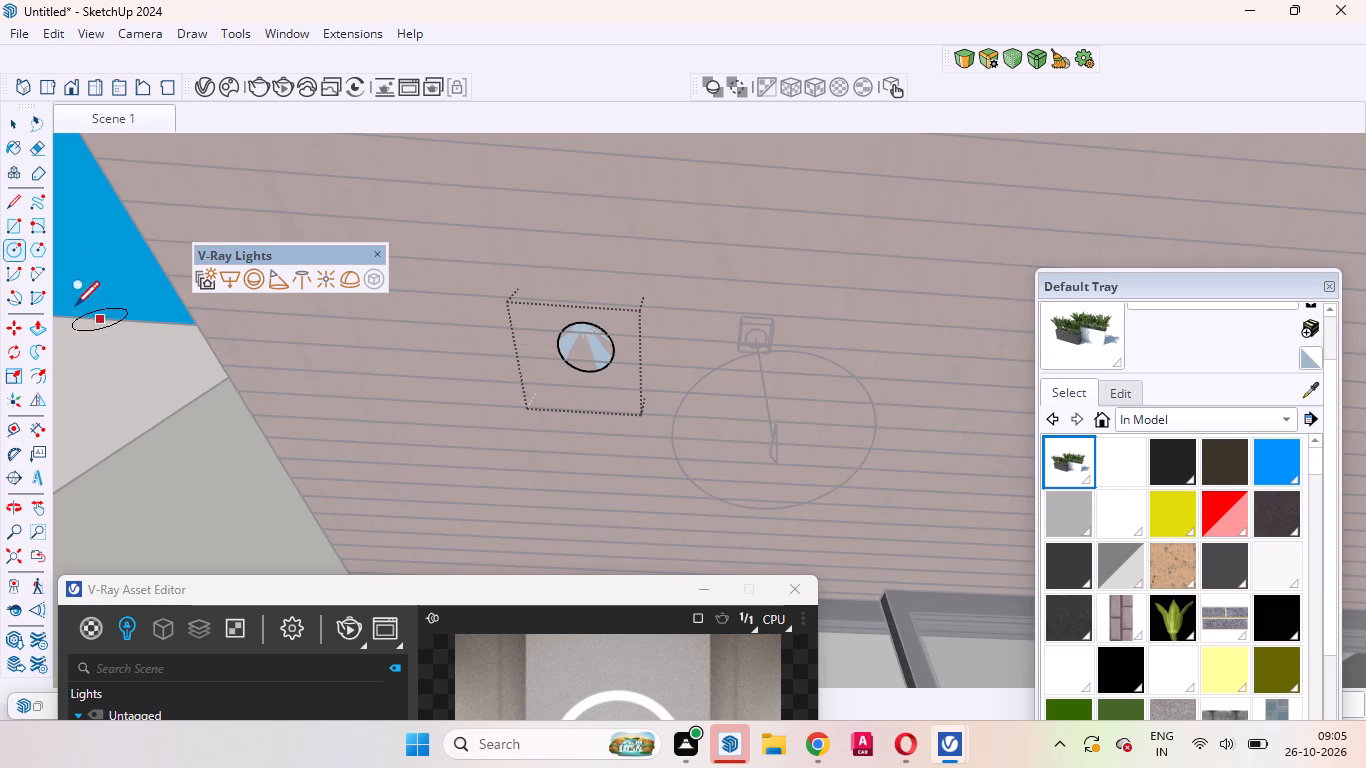
{"action": "left_click", "coordinate": [45, 335]}
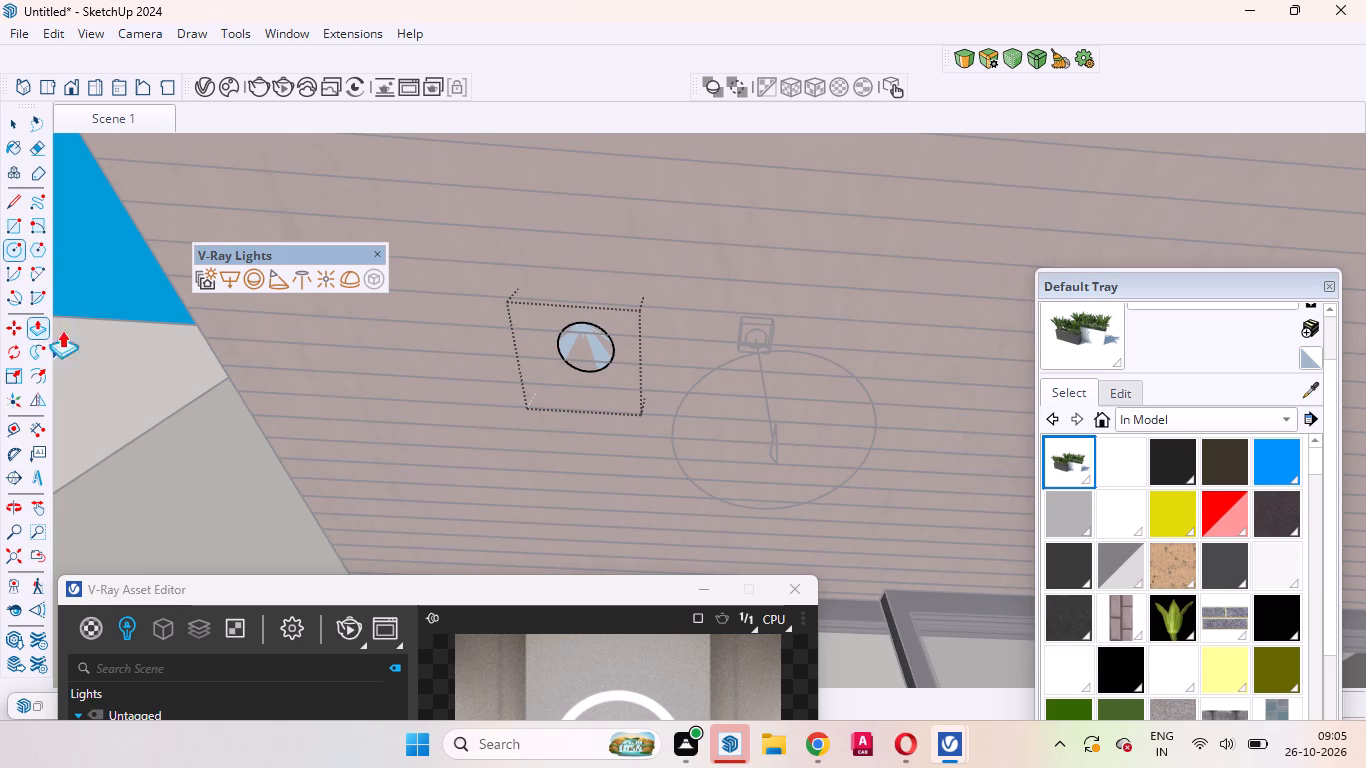
{"action": "left_click", "coordinate": [575, 333]}
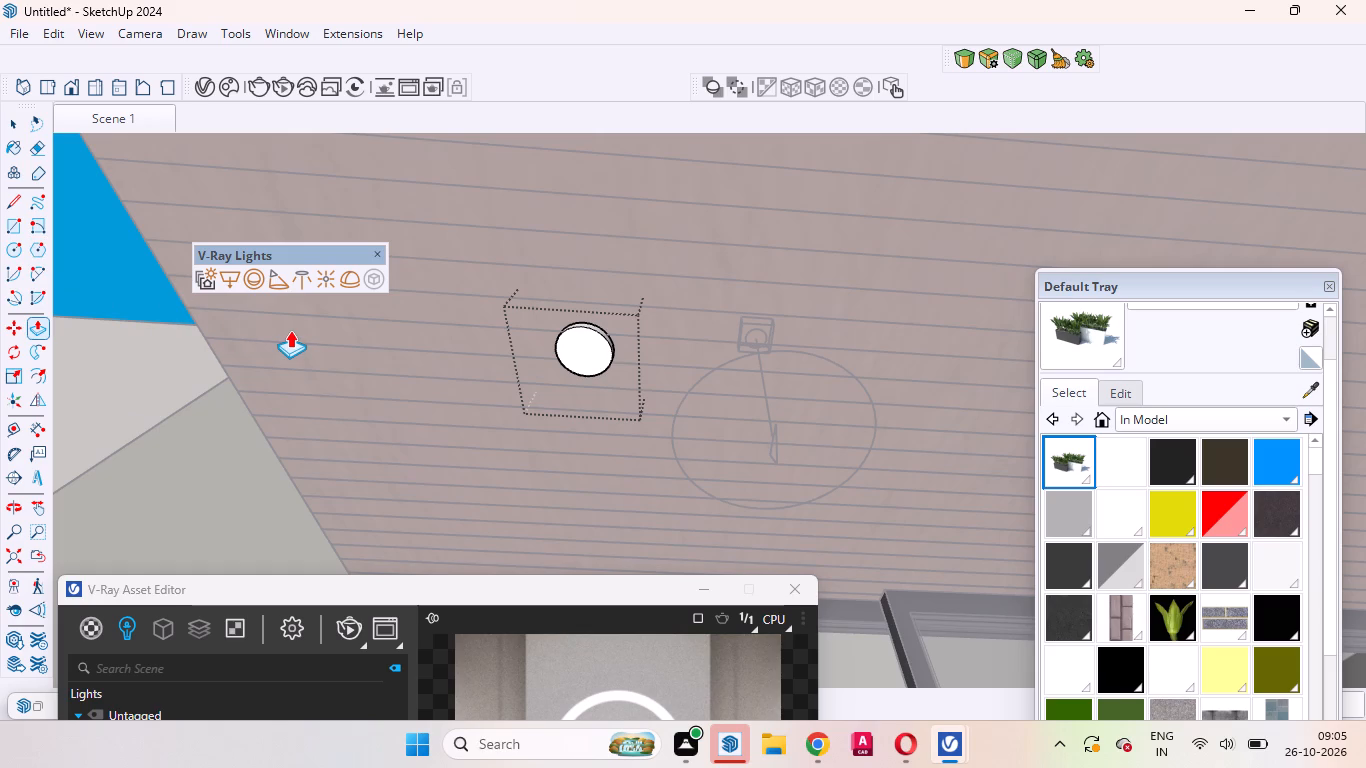
Offset the disc's outer edge inward to form a concentric inner circle on its face.
{"action": "key", "text": "f"}
{"action": "scroll", "coordinate": [686, 383], "scroll_direction": "up", "scroll_amount": 9}
{"action": "left_click", "coordinate": [534, 295]}
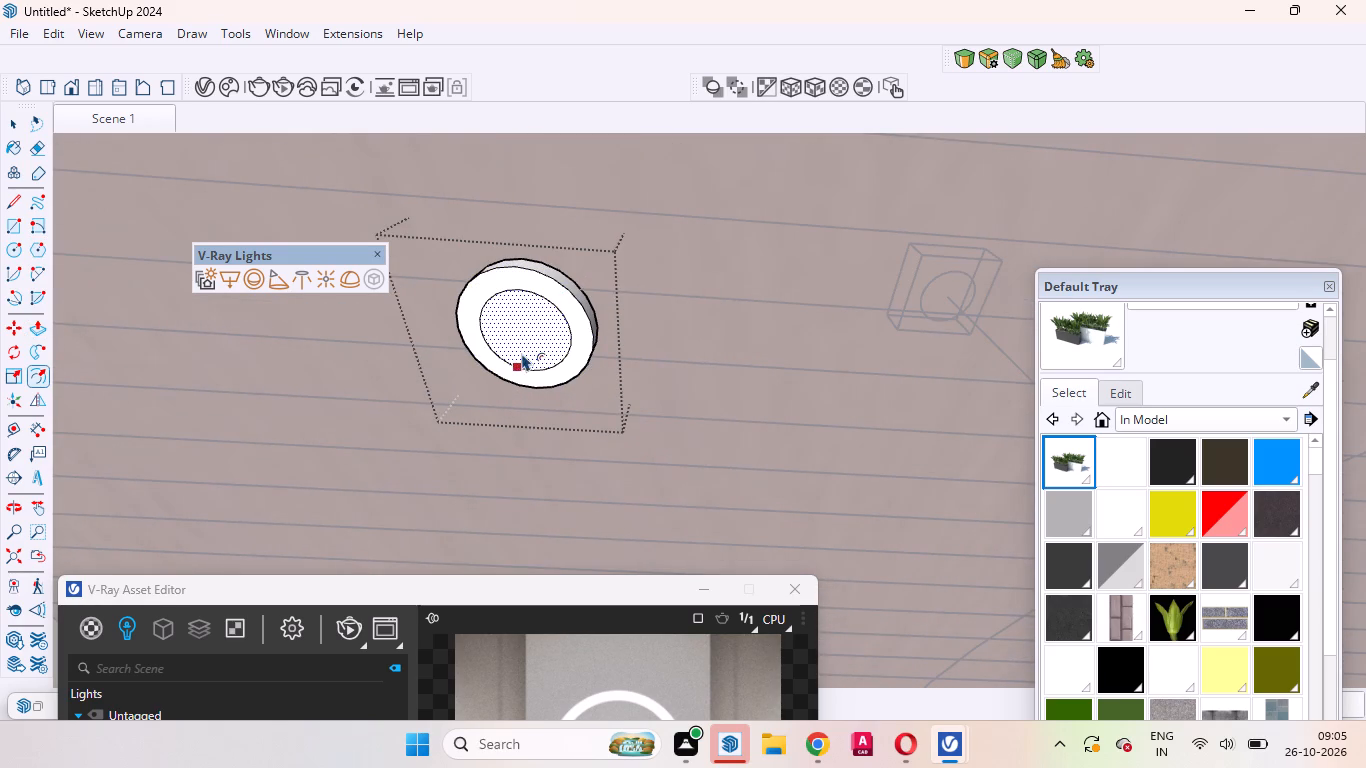
Push/Pull the inner circle into the downlight disc to form a shallow recess.
{"action": "key", "text": "space"}
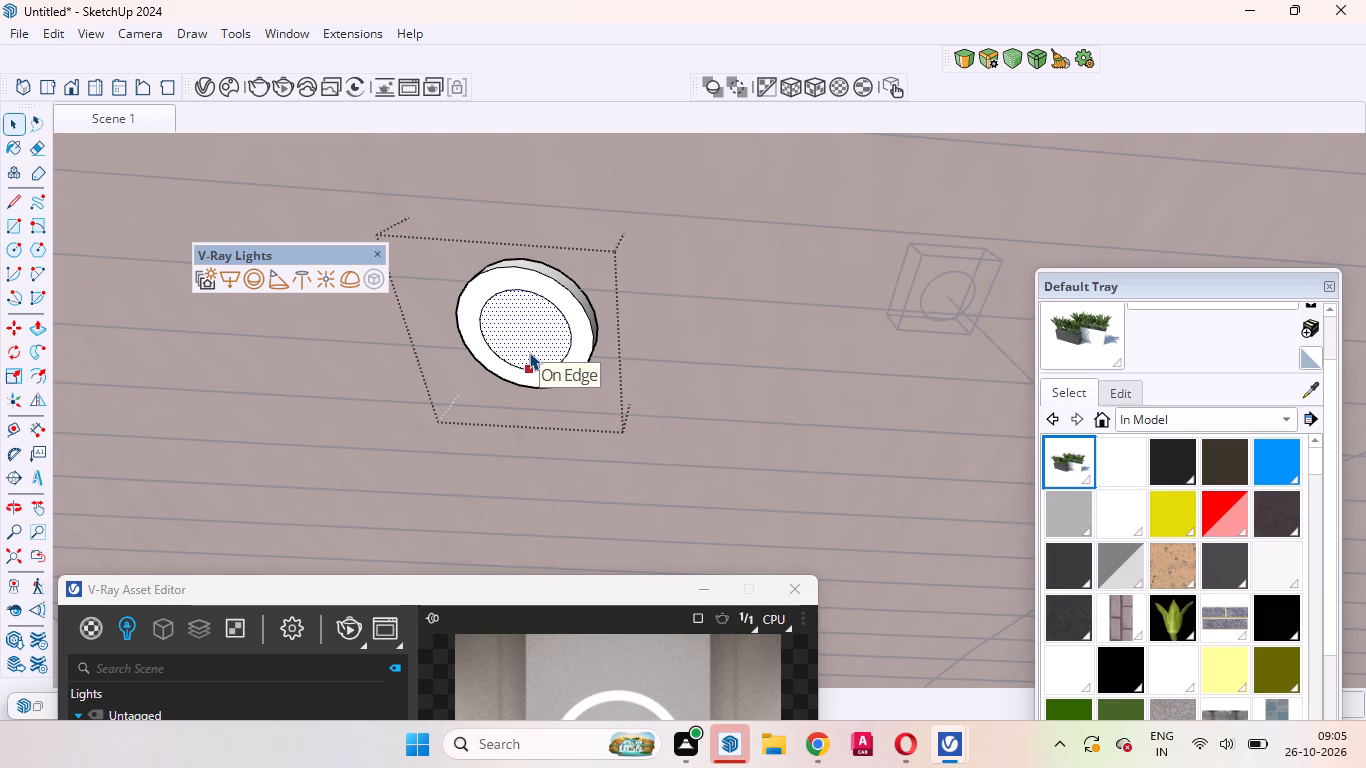
{"action": "key", "text": "p"}
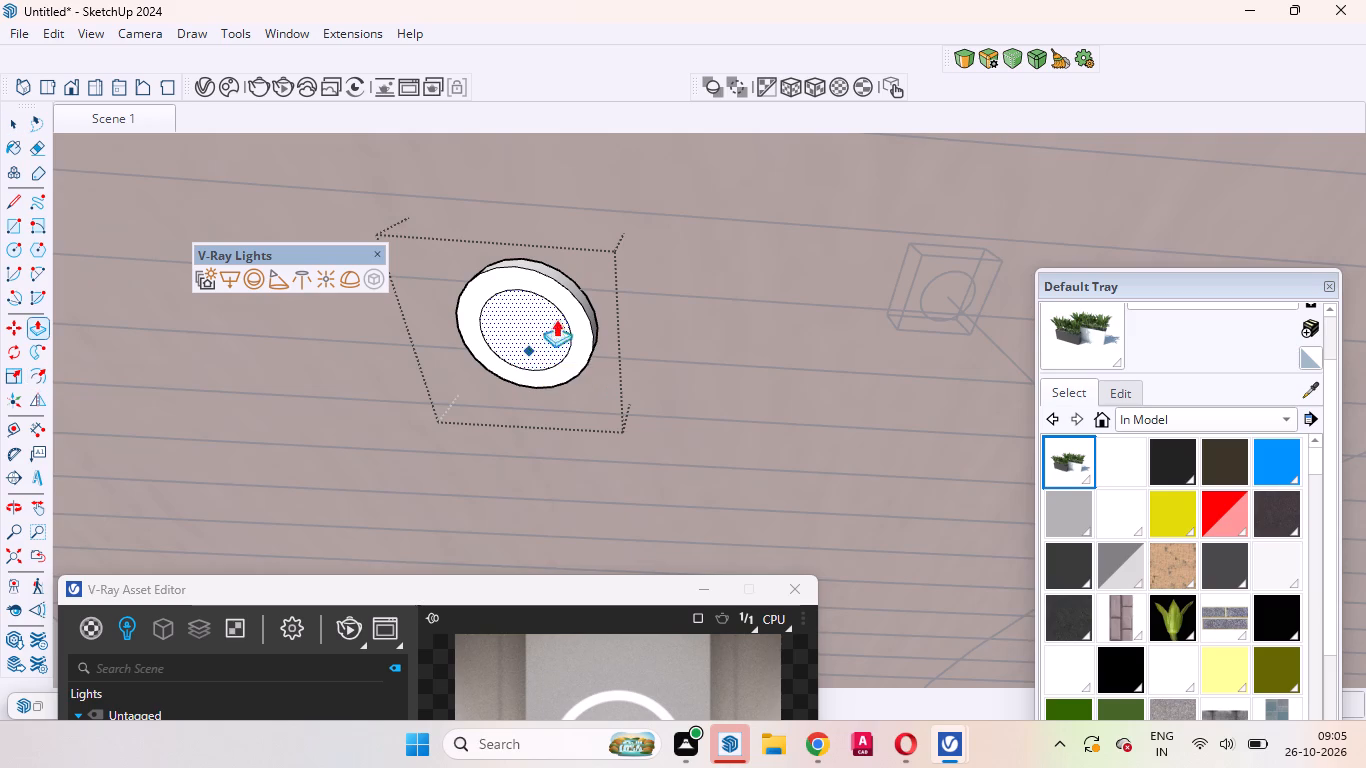
{"action": "scroll", "coordinate": [535, 327], "scroll_direction": "up", "scroll_amount": 4}
{"action": "left_click", "coordinate": [533, 327]}
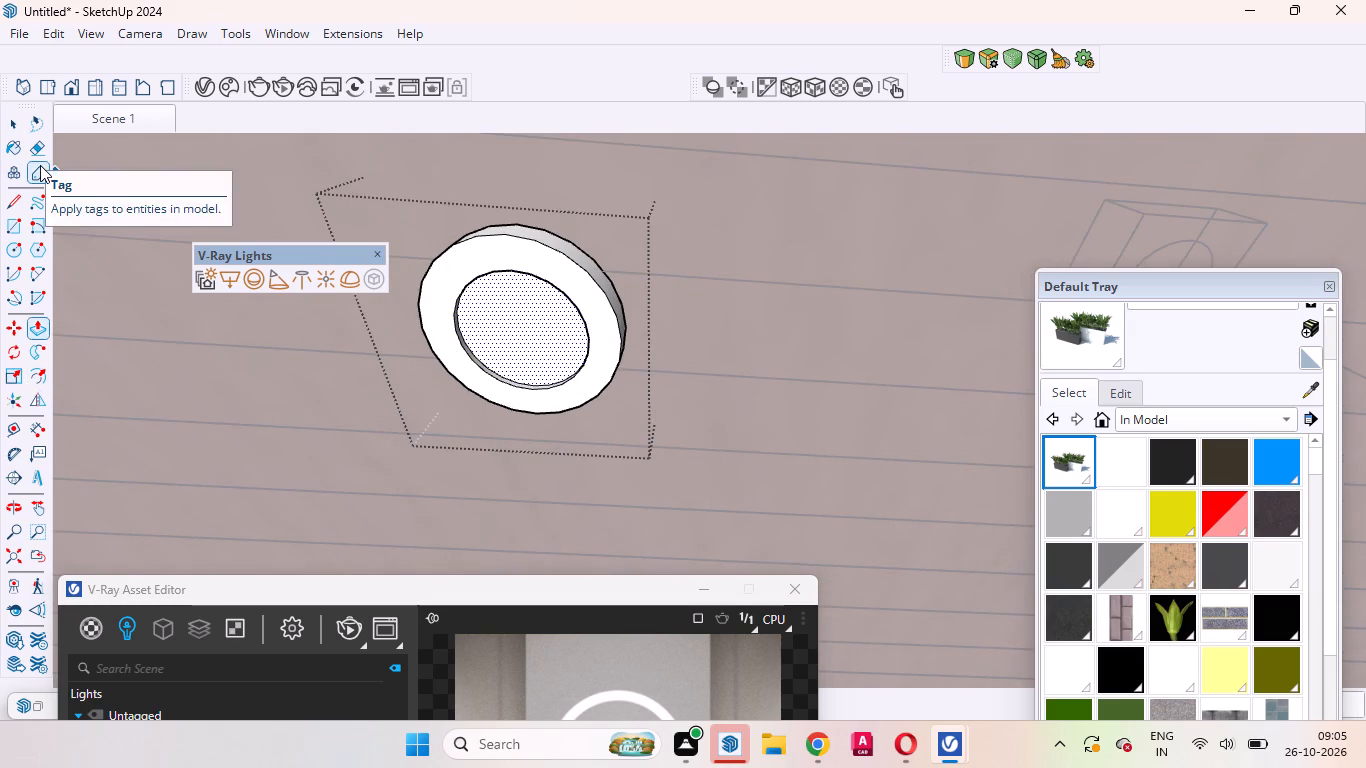
{"action": "left_click", "coordinate": [17, 128]}
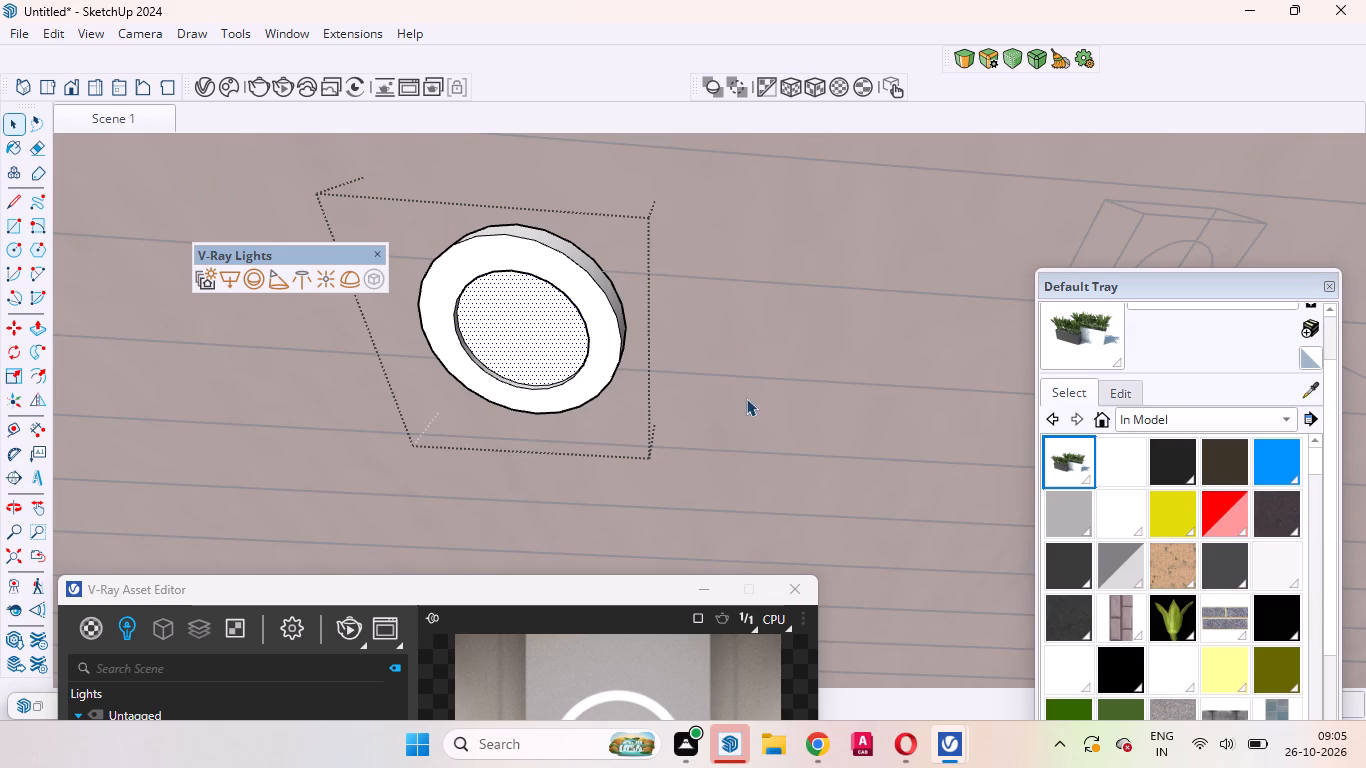
Group the recessed inner circular face of the downlight together with its edge.
{"action": "scroll", "coordinate": [887, 350], "scroll_direction": "down", "scroll_amount": 6}
{"action": "scroll", "coordinate": [697, 388], "scroll_direction": "up", "scroll_amount": 4}
{"action": "middle_click_drag", "start_coordinate": [658, 373], "coordinate": [685, 358]}
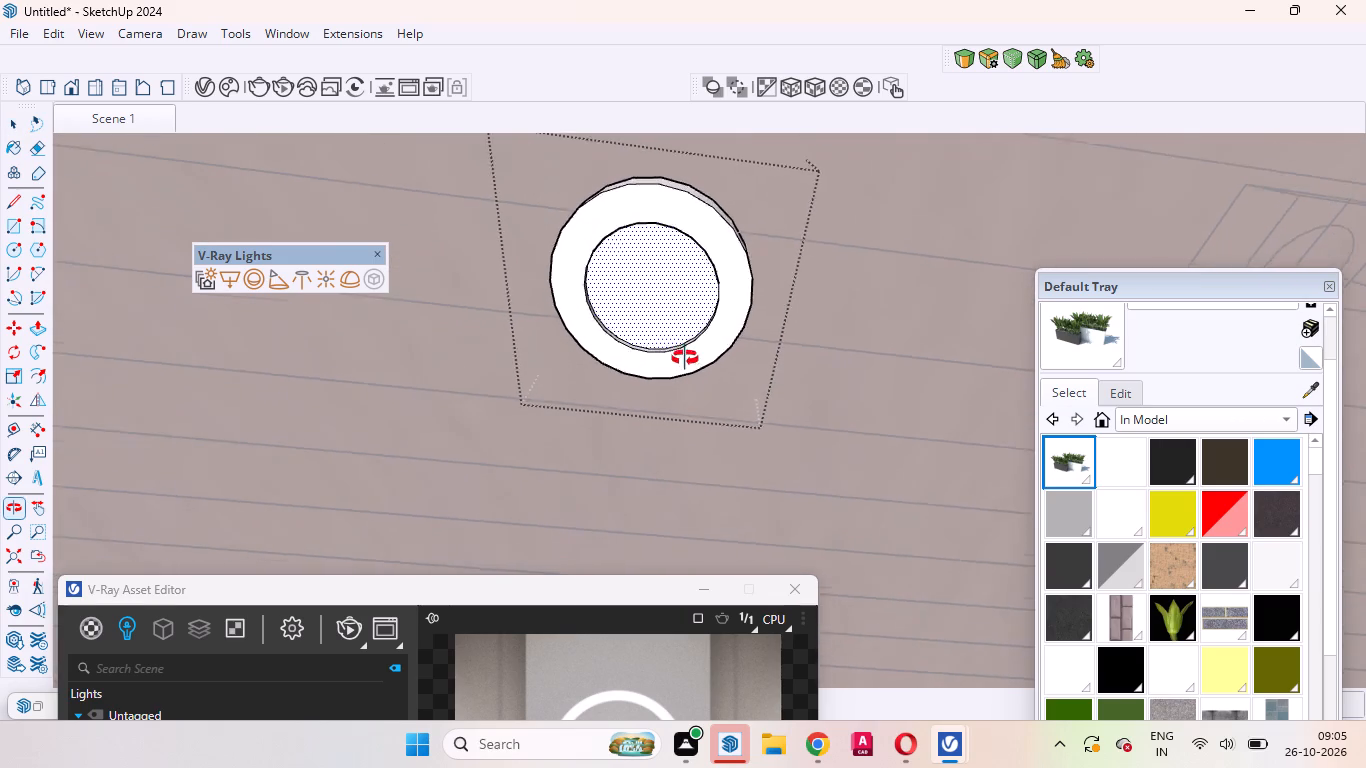
{"action": "middle_click_drag", "start_coordinate": [685, 358], "coordinate": [689, 303]}
{"action": "scroll", "coordinate": [689, 302], "scroll_direction": "up", "scroll_amount": 1}
{"action": "double_click", "coordinate": [671, 284]}
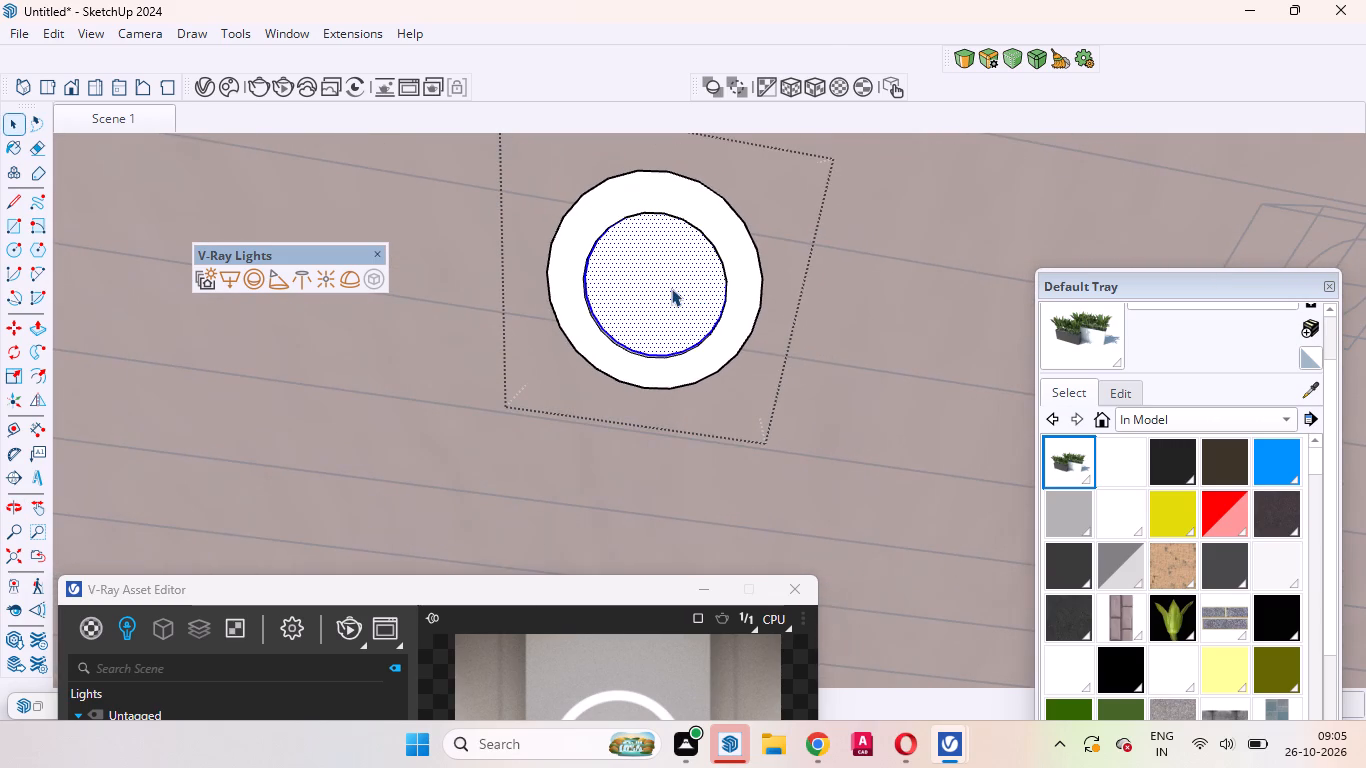
{"action": "right_click", "coordinate": [671, 289]}
{"action": "left_click", "coordinate": [710, 189]}
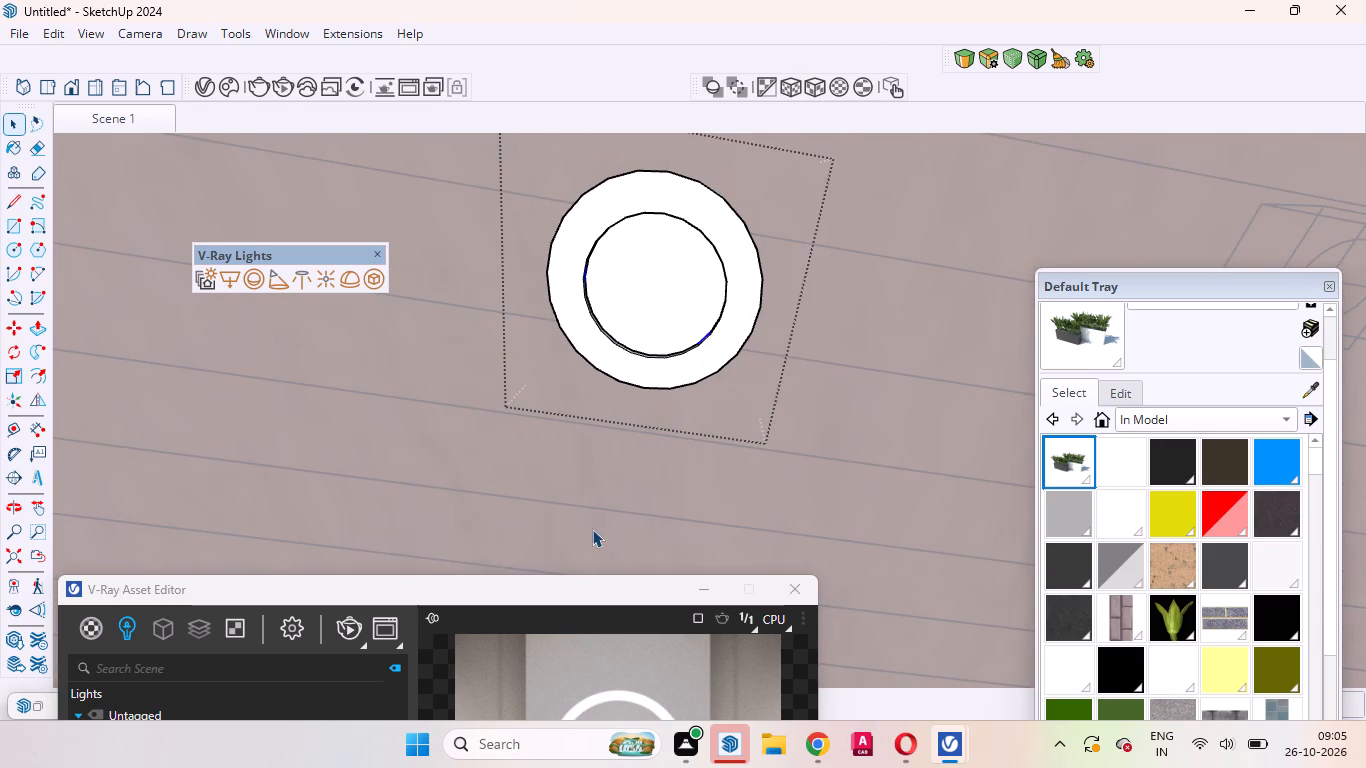
Convert the grouped inner face into a V-Ray mesh light and close the downlight group.
{"action": "left_click", "coordinate": [364, 287]}
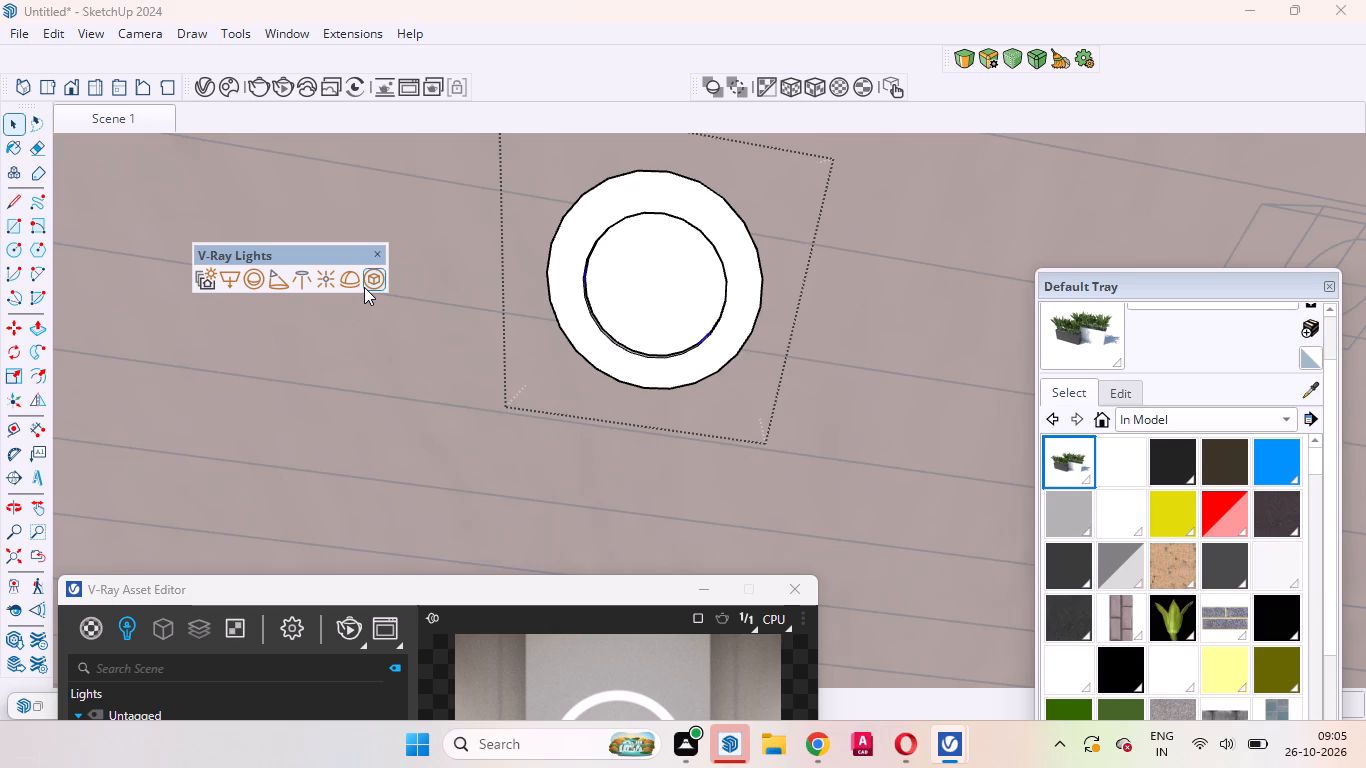
{"action": "left_click_drag", "start_coordinate": [565, 590], "coordinate": [565, 612]}
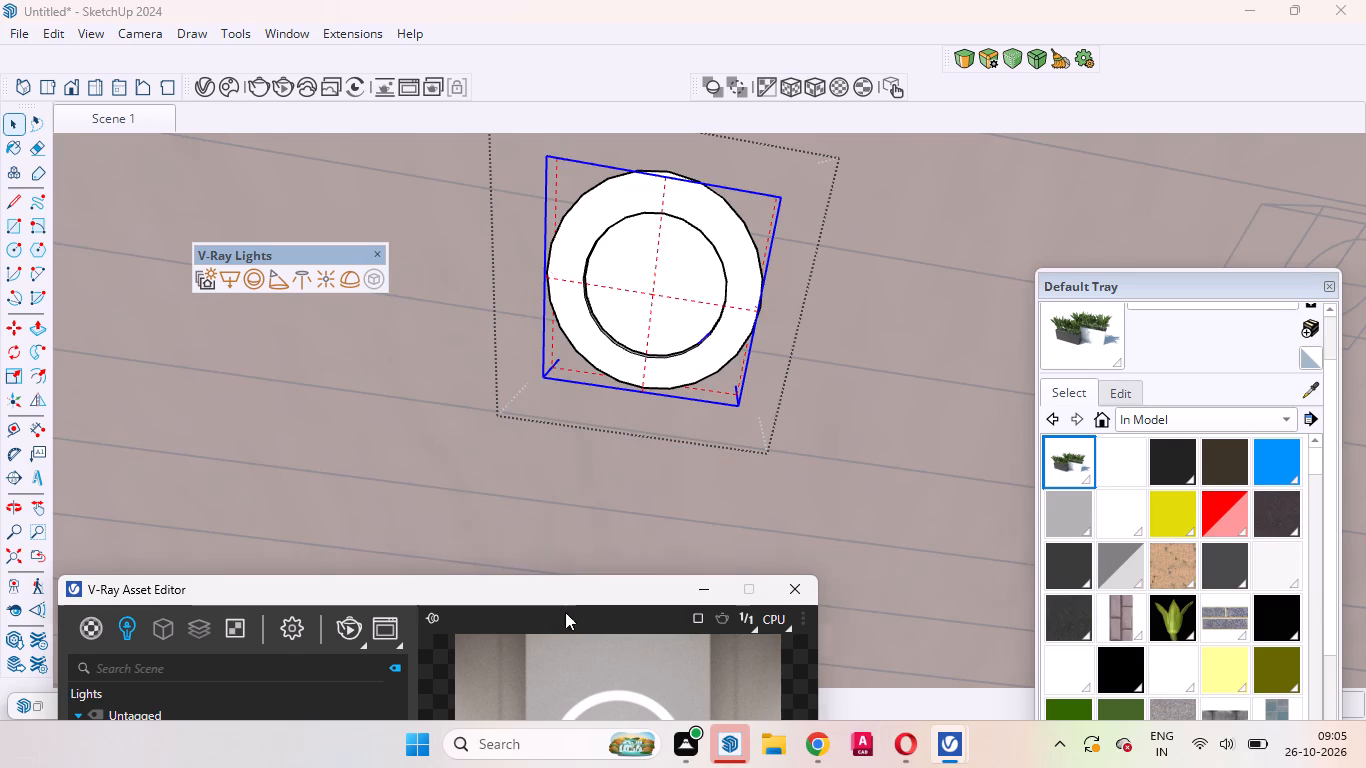
{"action": "left_click_drag", "start_coordinate": [565, 612], "coordinate": [565, 635]}
{"action": "scroll", "coordinate": [596, 407], "scroll_direction": "down", "scroll_amount": 12}
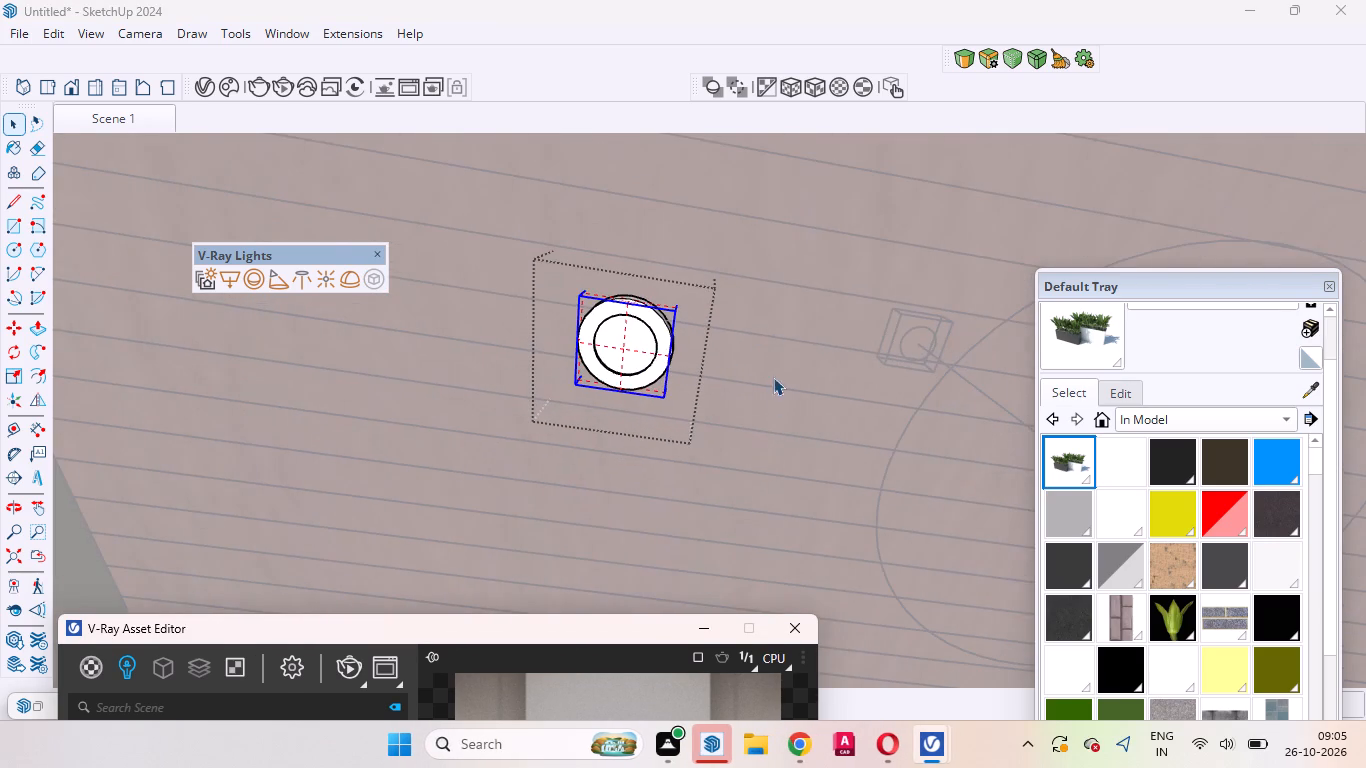
{"action": "middle_click_drag", "start_coordinate": [772, 456], "coordinate": [782, 571]}
{"action": "scroll", "coordinate": [782, 553], "scroll_direction": "up", "scroll_amount": 1}
{"action": "scroll", "coordinate": [771, 463], "scroll_direction": "down", "scroll_amount": 15}
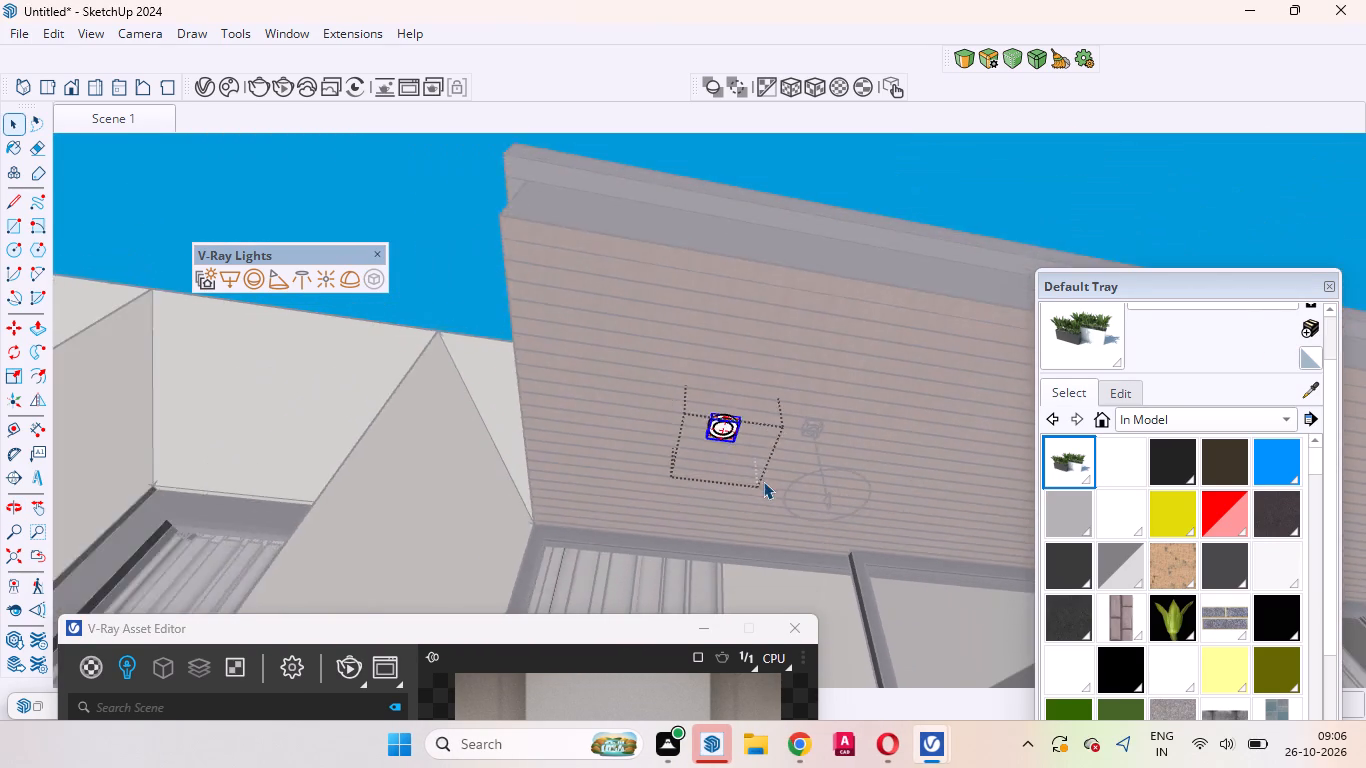
{"action": "scroll", "coordinate": [763, 481], "scroll_direction": "down", "scroll_amount": 3}
{"action": "left_click", "coordinate": [830, 202]}
Move the IES light from beside the new downlight into the downlight's recess on the wooden soffit.
{"action": "scroll", "coordinate": [806, 514], "scroll_direction": "up", "scroll_amount": 9}
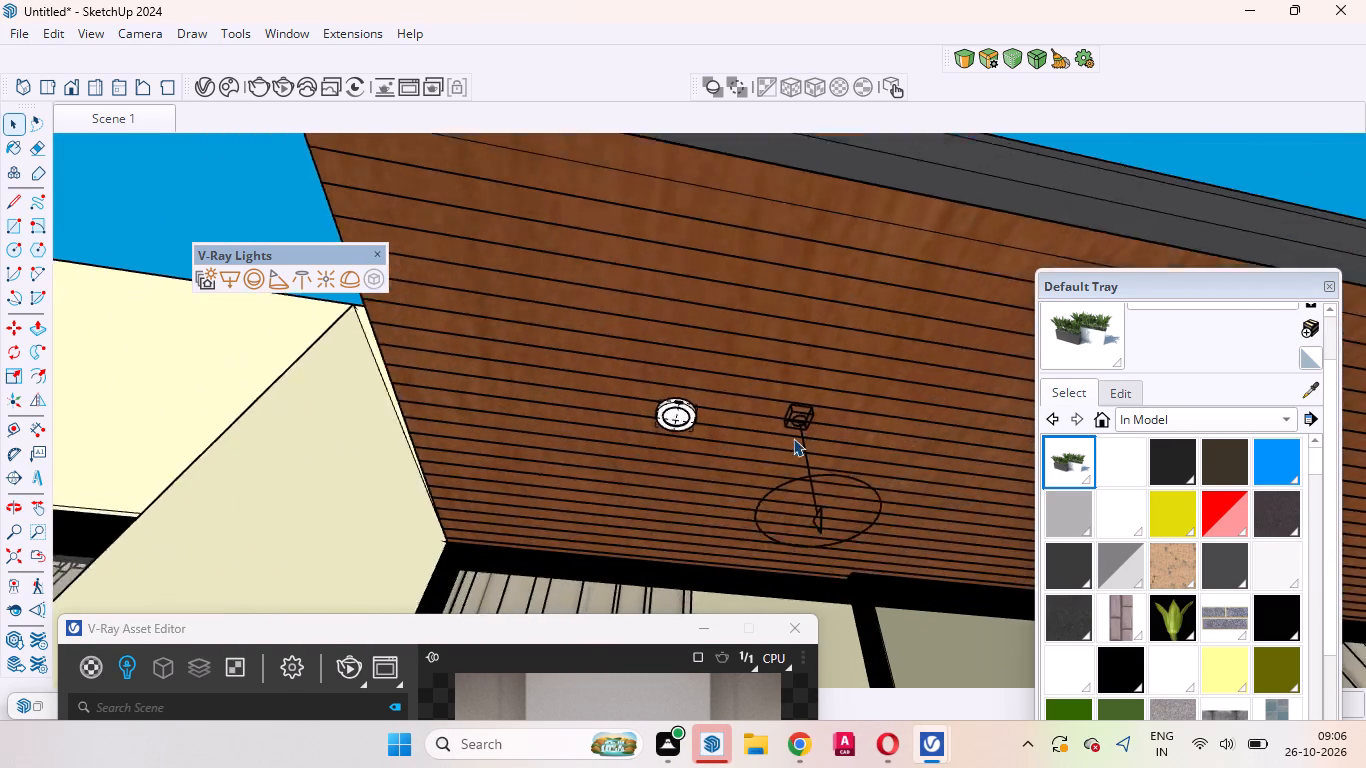
{"action": "scroll", "coordinate": [793, 438], "scroll_direction": "up", "scroll_amount": 5}
{"action": "left_click", "coordinate": [801, 403]}
{"action": "scroll", "coordinate": [800, 406], "scroll_direction": "up", "scroll_amount": 5}
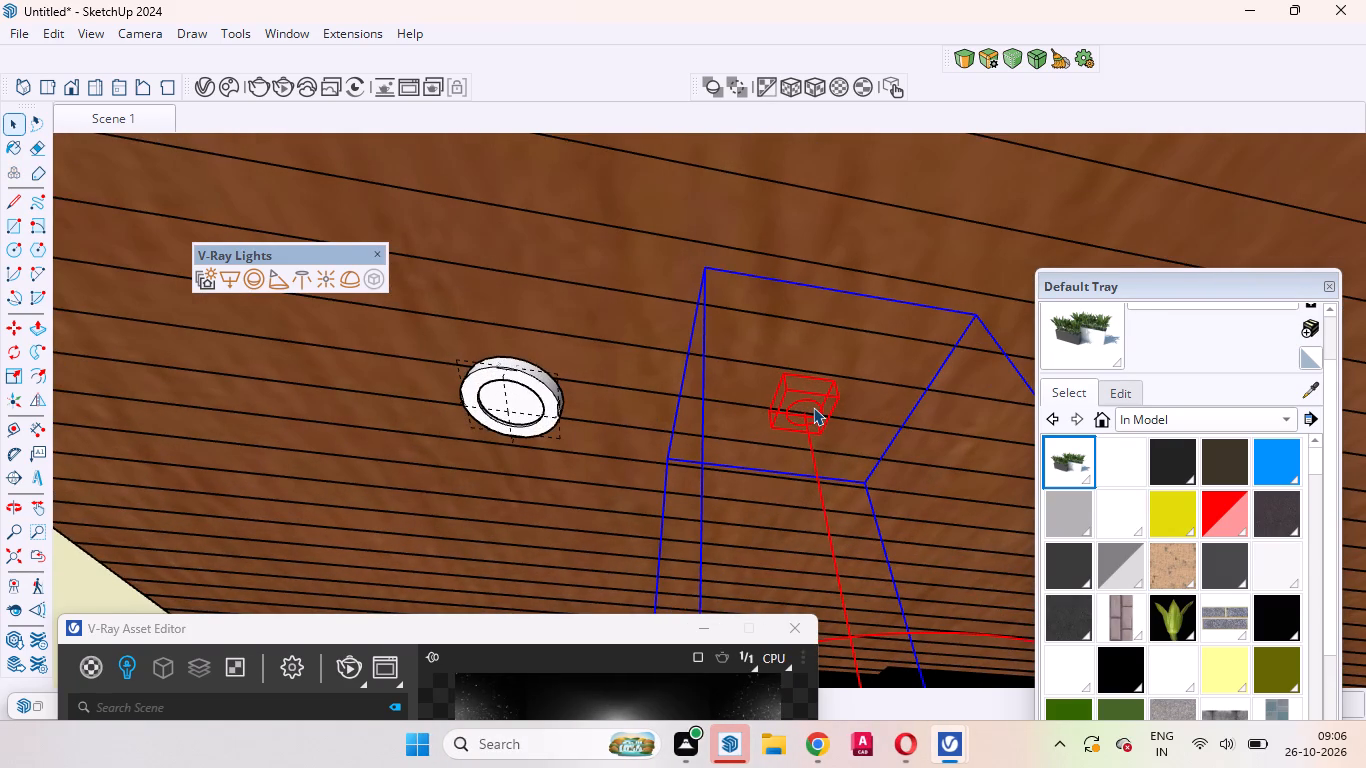
{"action": "key", "text": "m"}
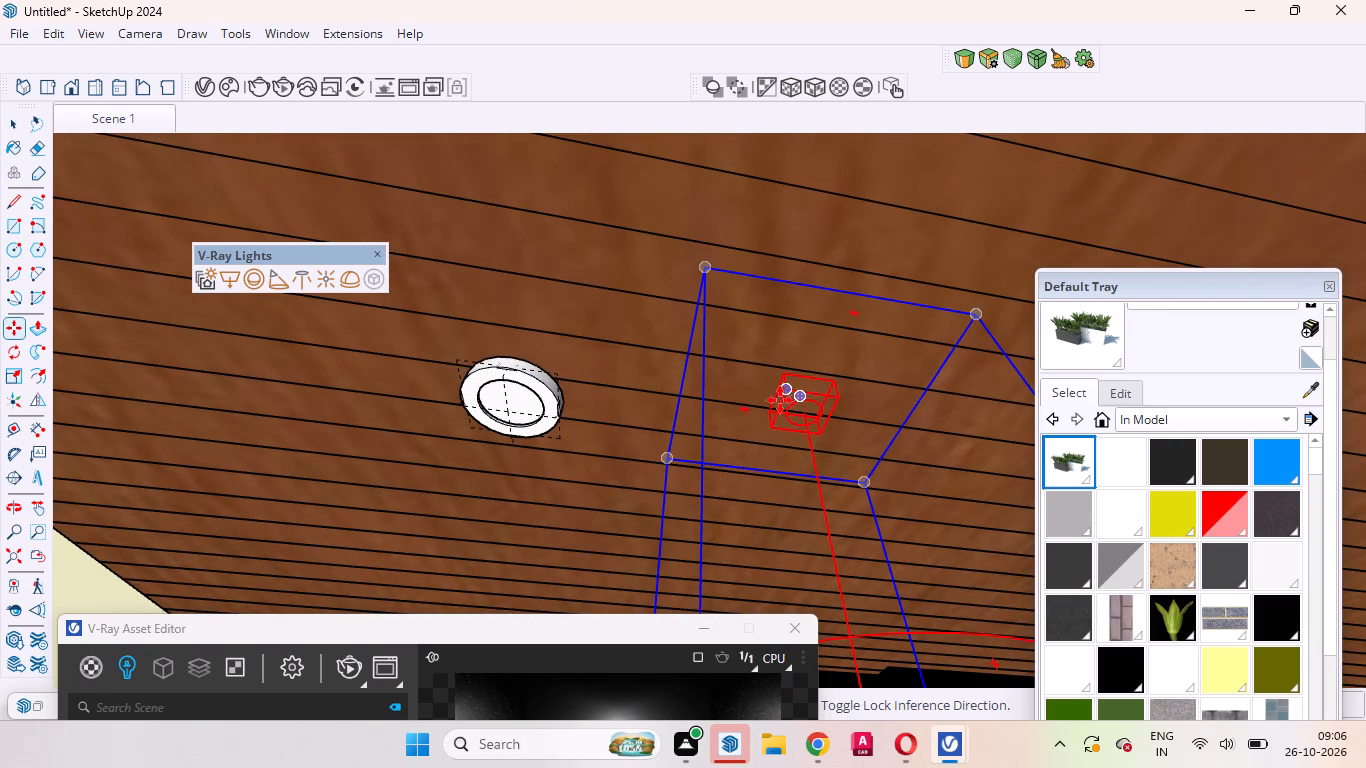
{"action": "left_click", "coordinate": [788, 390]}
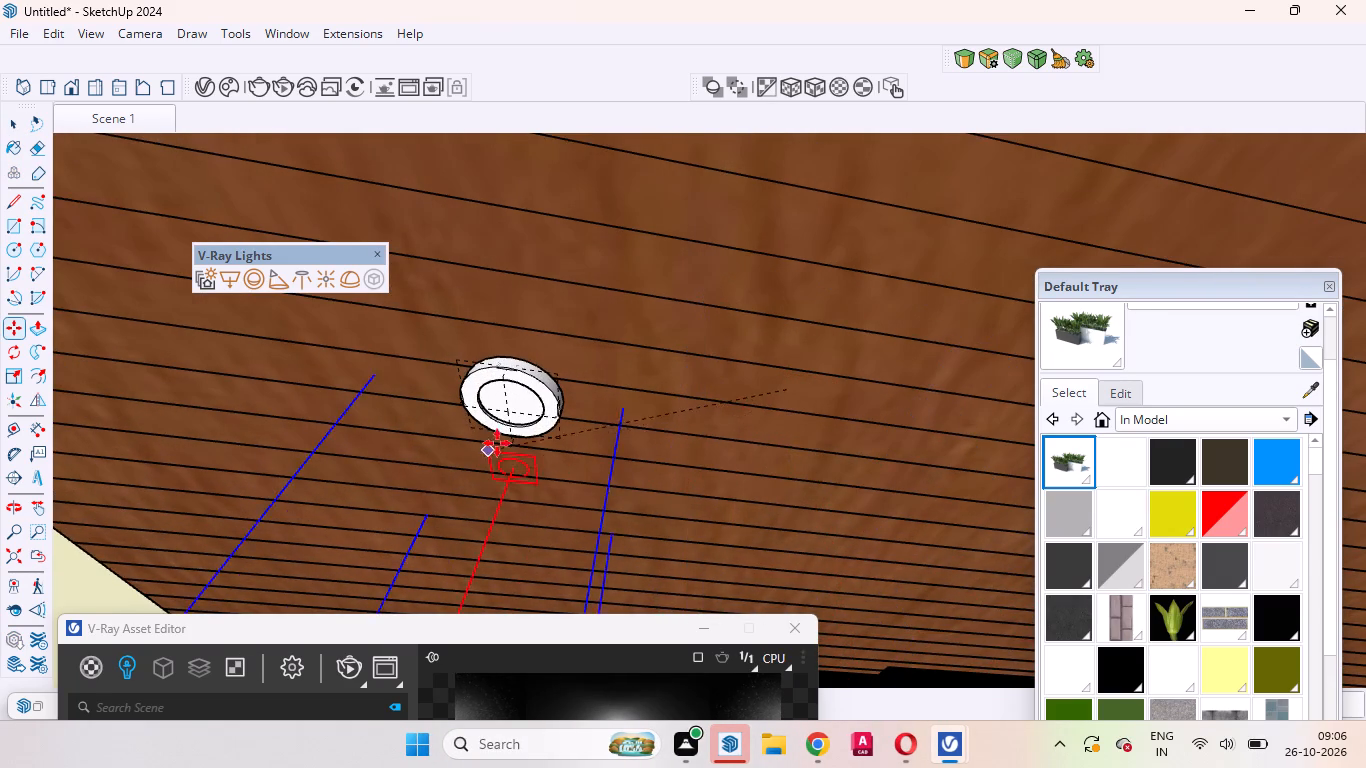
{"action": "scroll", "coordinate": [501, 434], "scroll_direction": "up", "scroll_amount": 7}
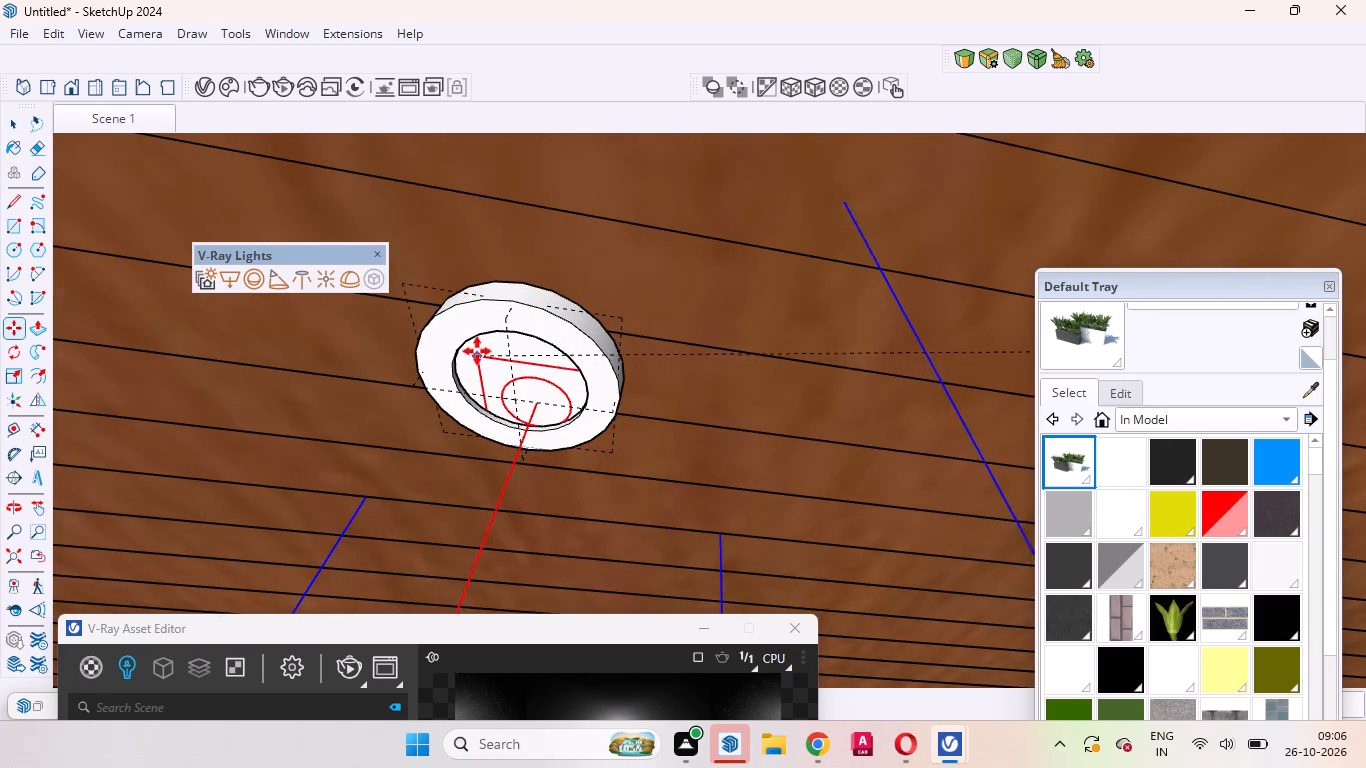
{"action": "left_click", "coordinate": [471, 342]}
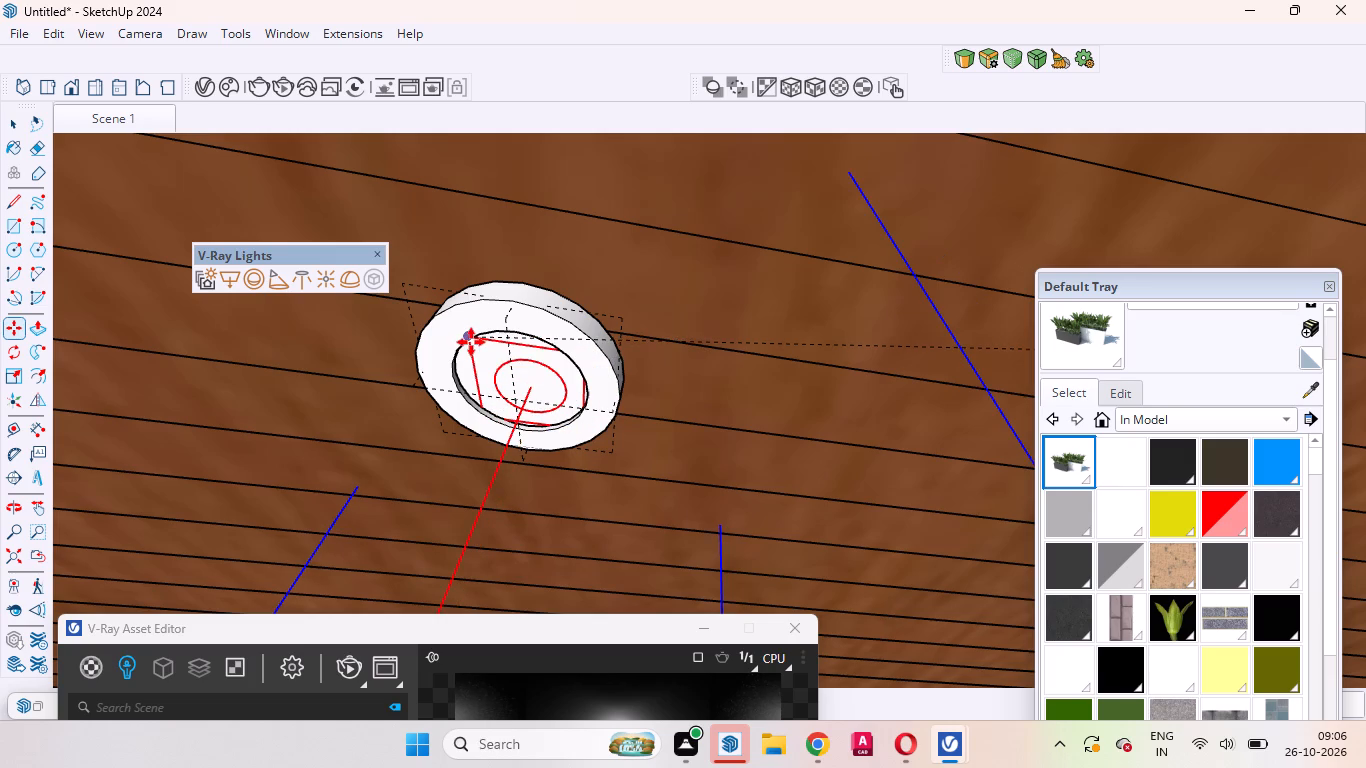
{"action": "scroll", "coordinate": [524, 358], "scroll_direction": "up", "scroll_amount": 4}
{"action": "left_click", "coordinate": [557, 351]}
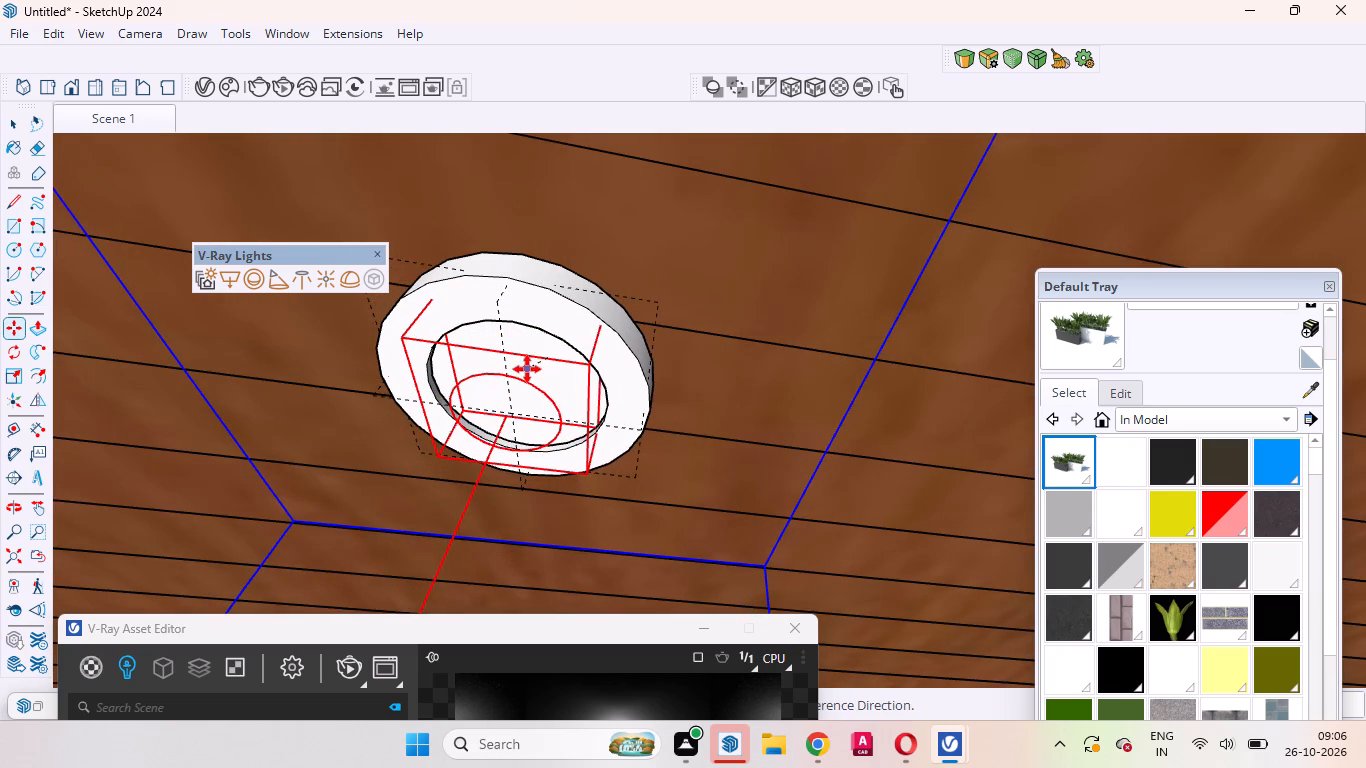
{"action": "left_click", "coordinate": [528, 369]}
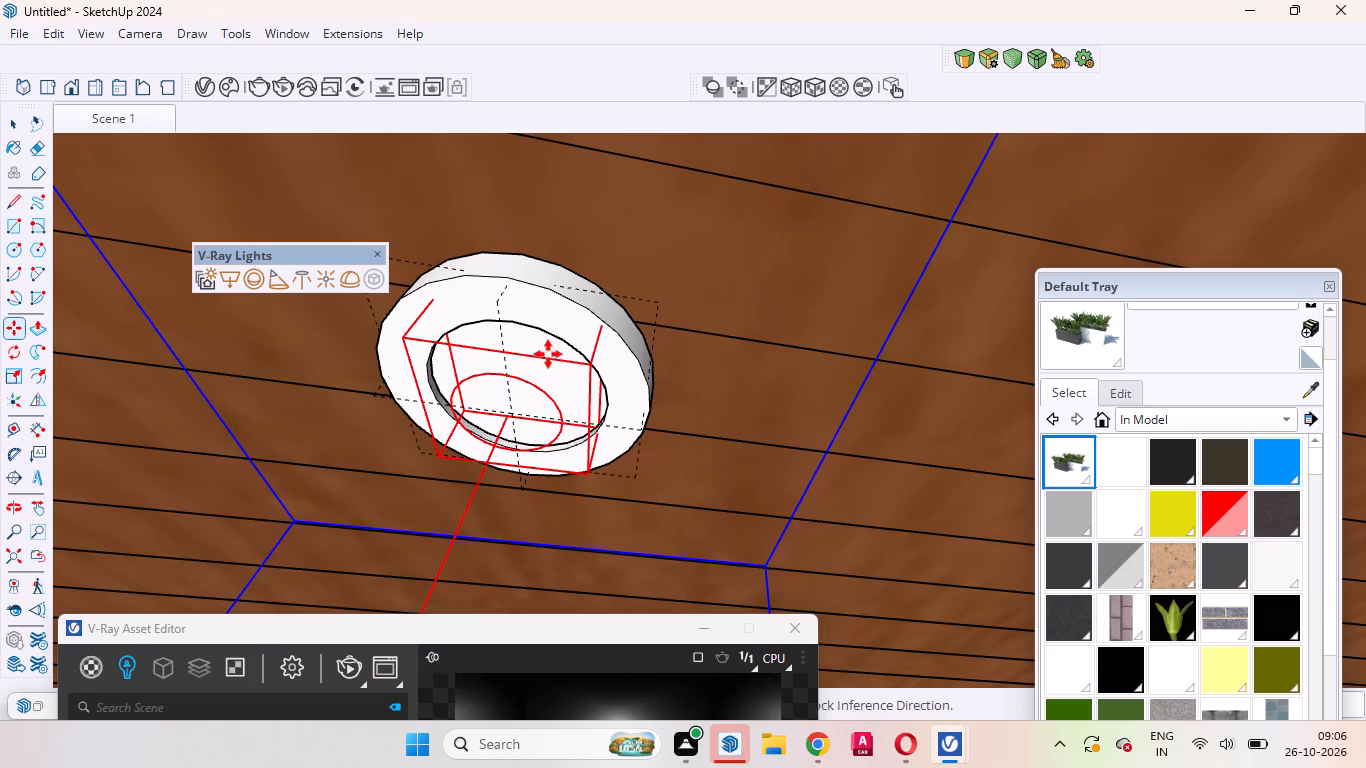
Adjust the IES light's alignment under the downlight disc, judged from a low side view.
{"action": "middle_click_drag", "start_coordinate": [566, 371], "coordinate": [490, 521]}
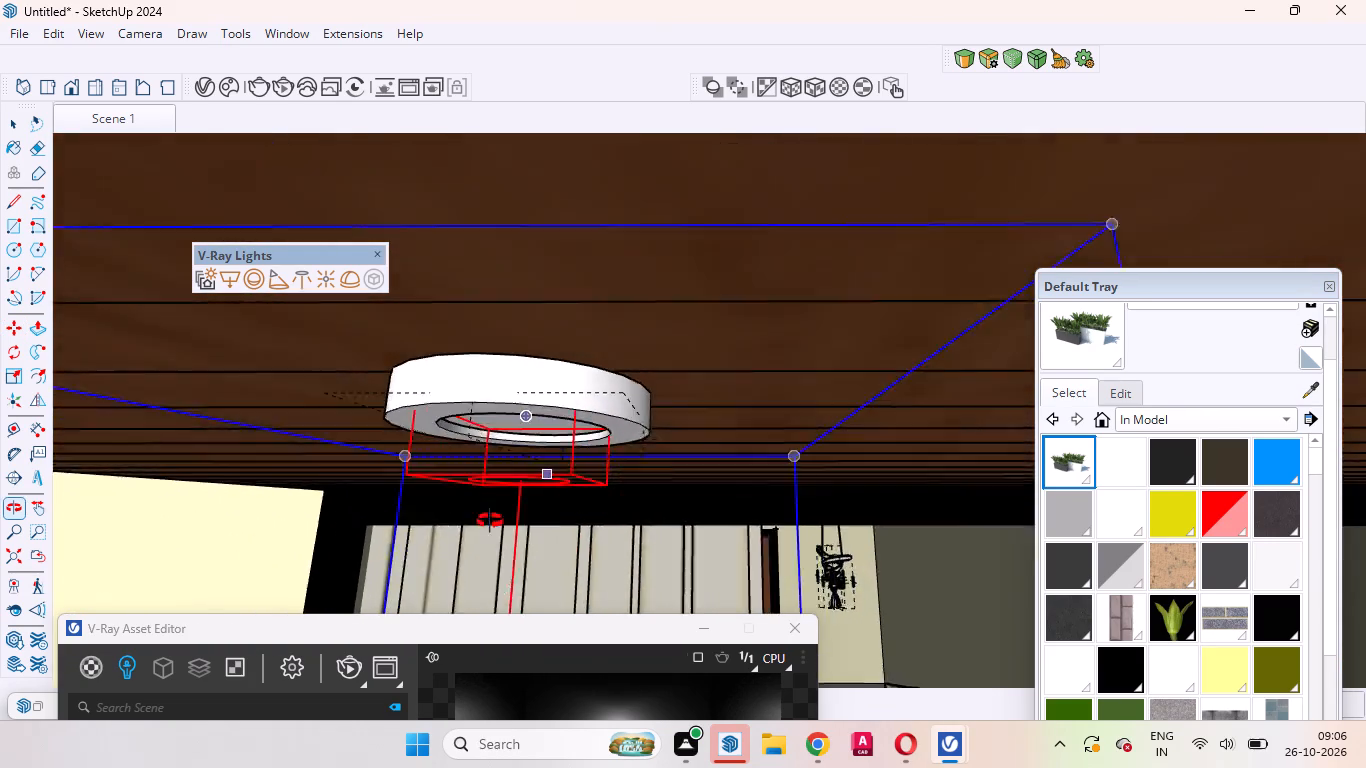
{"action": "middle_click_drag", "start_coordinate": [490, 521], "coordinate": [490, 522]}
{"action": "scroll", "coordinate": [510, 424], "scroll_direction": "up", "scroll_amount": 6}
{"action": "middle_click_drag", "start_coordinate": [586, 440], "coordinate": [626, 489]}
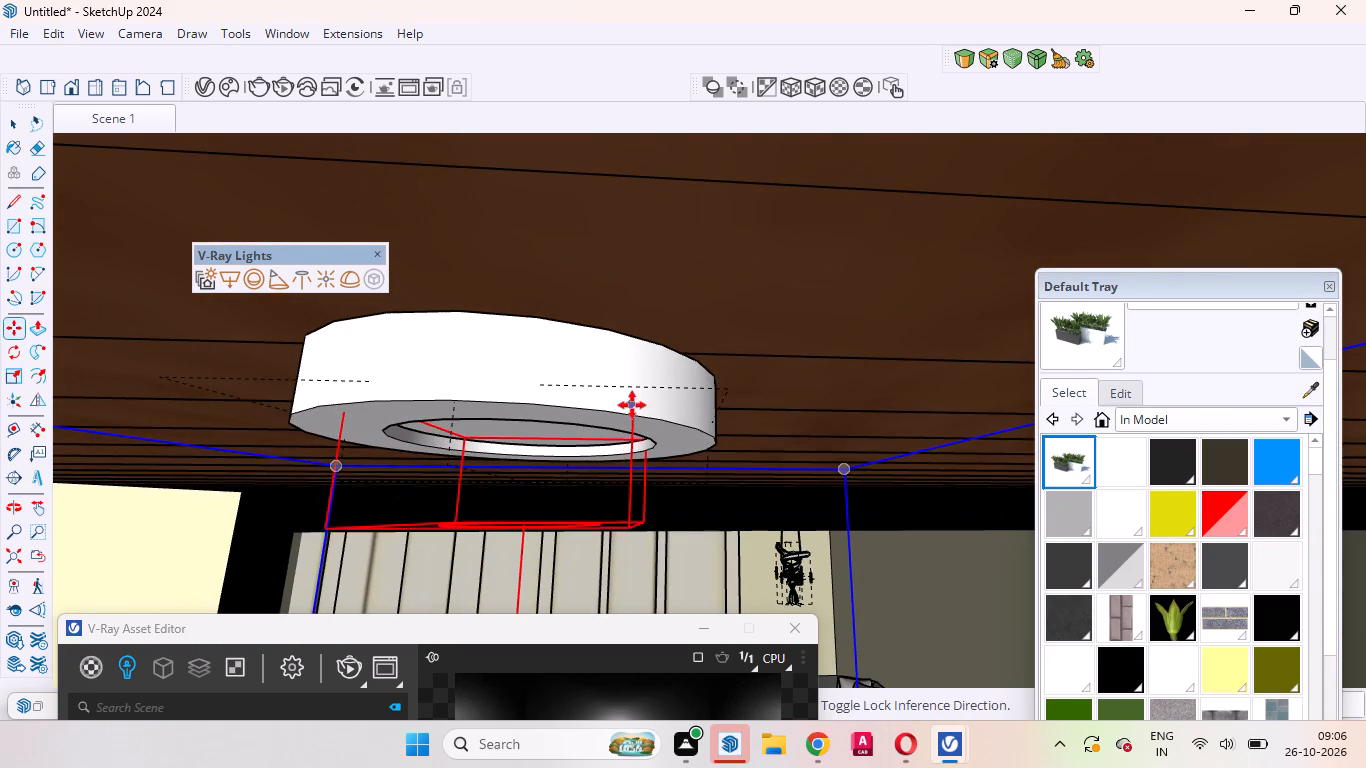
{"action": "left_click", "coordinate": [632, 417]}
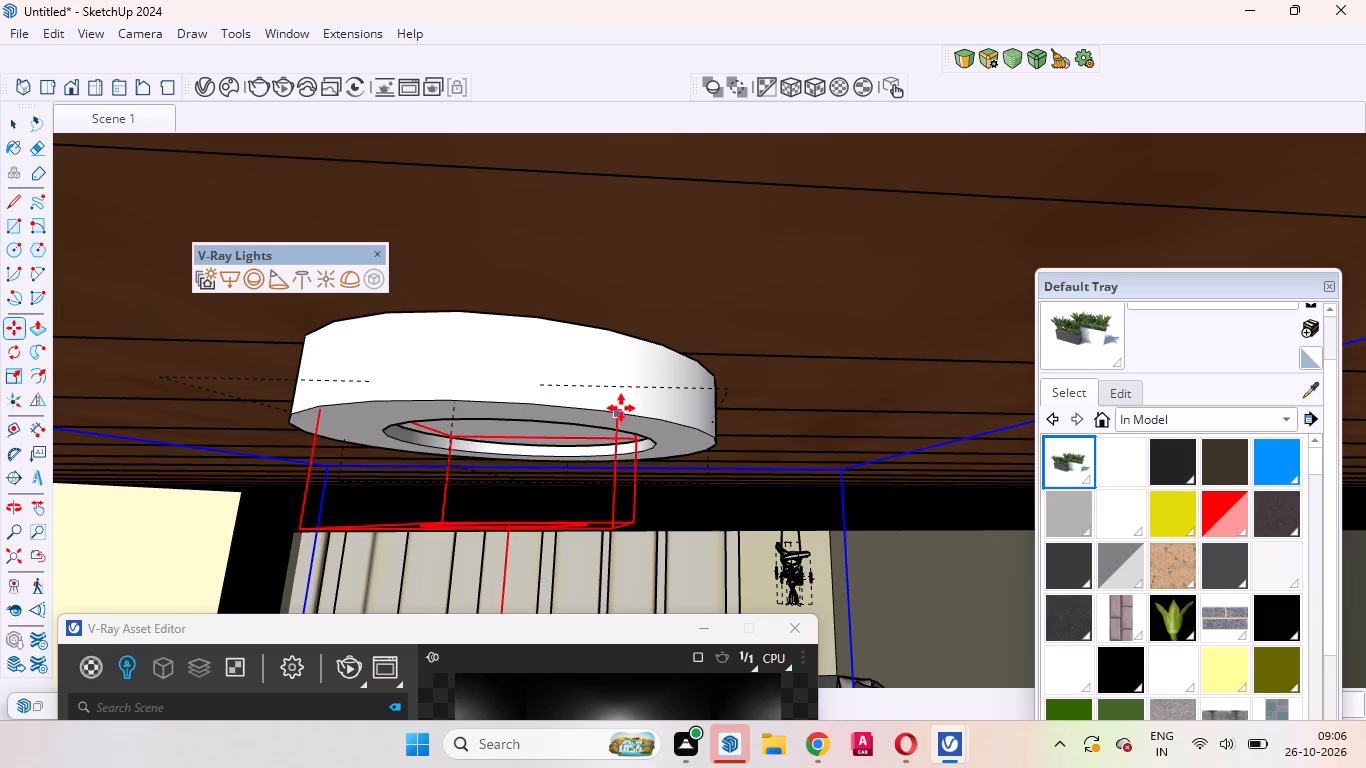
{"action": "left_click", "coordinate": [641, 421]}
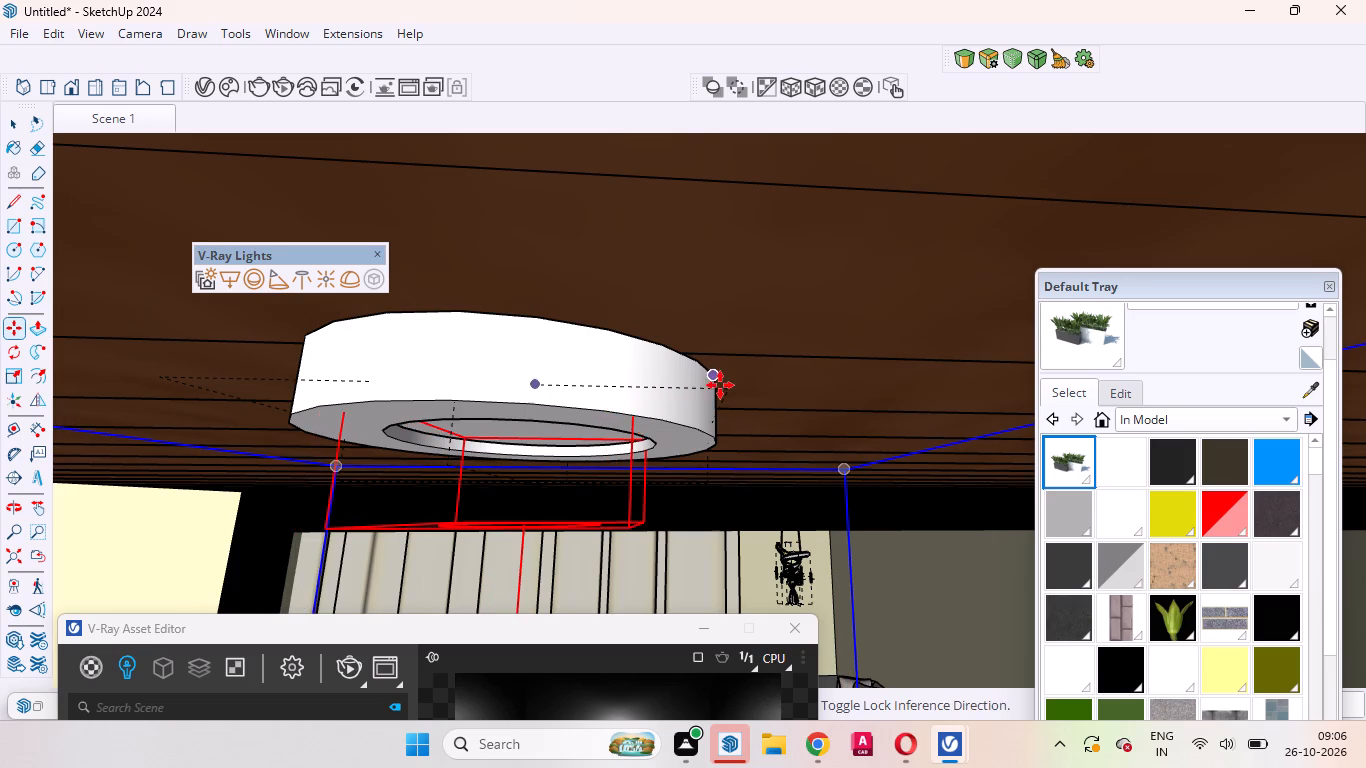
Fine-tune the IES light's centring in the downlight recess as seen from below, and deselect it.
{"action": "scroll", "coordinate": [706, 400], "scroll_direction": "down", "scroll_amount": 4}
{"action": "middle_click_drag", "start_coordinate": [715, 448], "coordinate": [653, 235]}
{"action": "scroll", "coordinate": [721, 359], "scroll_direction": "down", "scroll_amount": 4}
{"action": "middle_click_drag", "start_coordinate": [696, 450], "coordinate": [776, 337]}
{"action": "scroll", "coordinate": [707, 396], "scroll_direction": "up", "scroll_amount": 1}
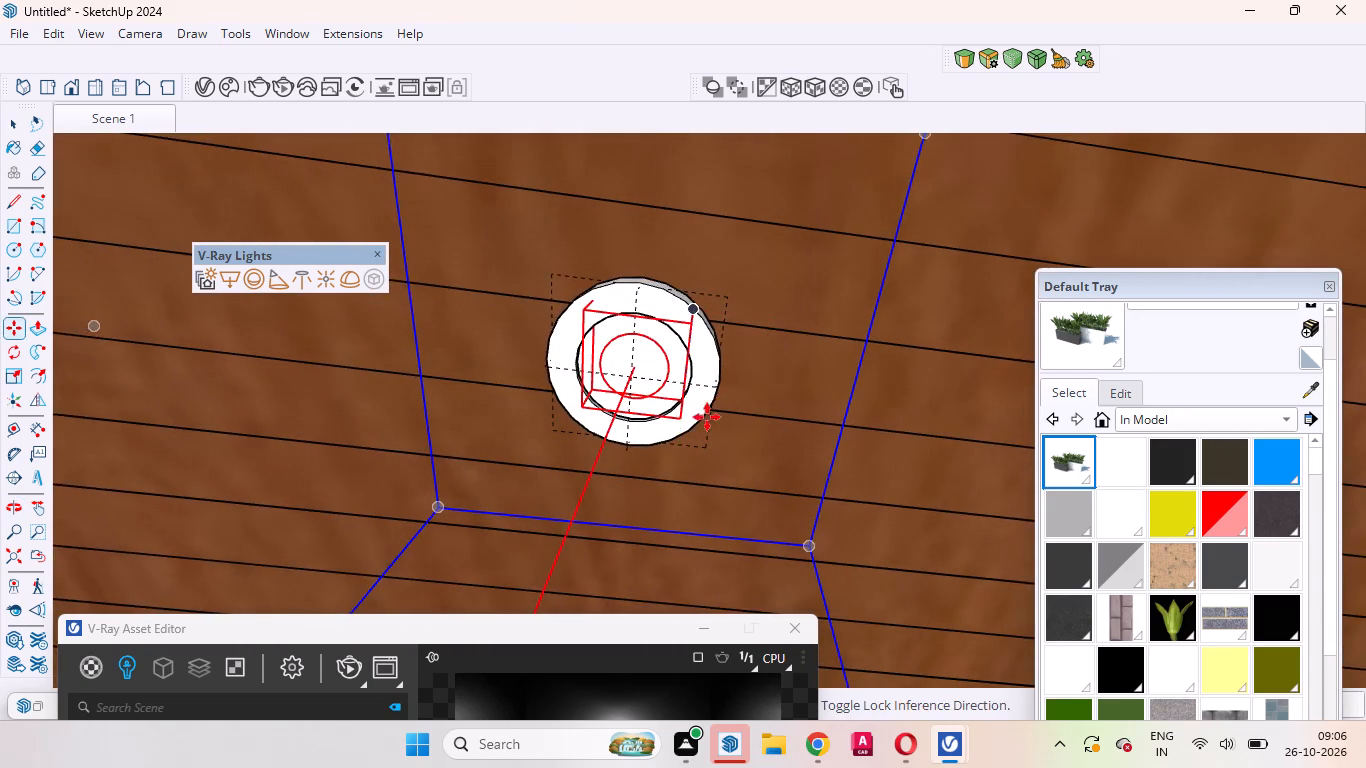
{"action": "middle_click_drag", "start_coordinate": [705, 457], "coordinate": [719, 319]}
{"action": "left_click", "coordinate": [713, 346]}
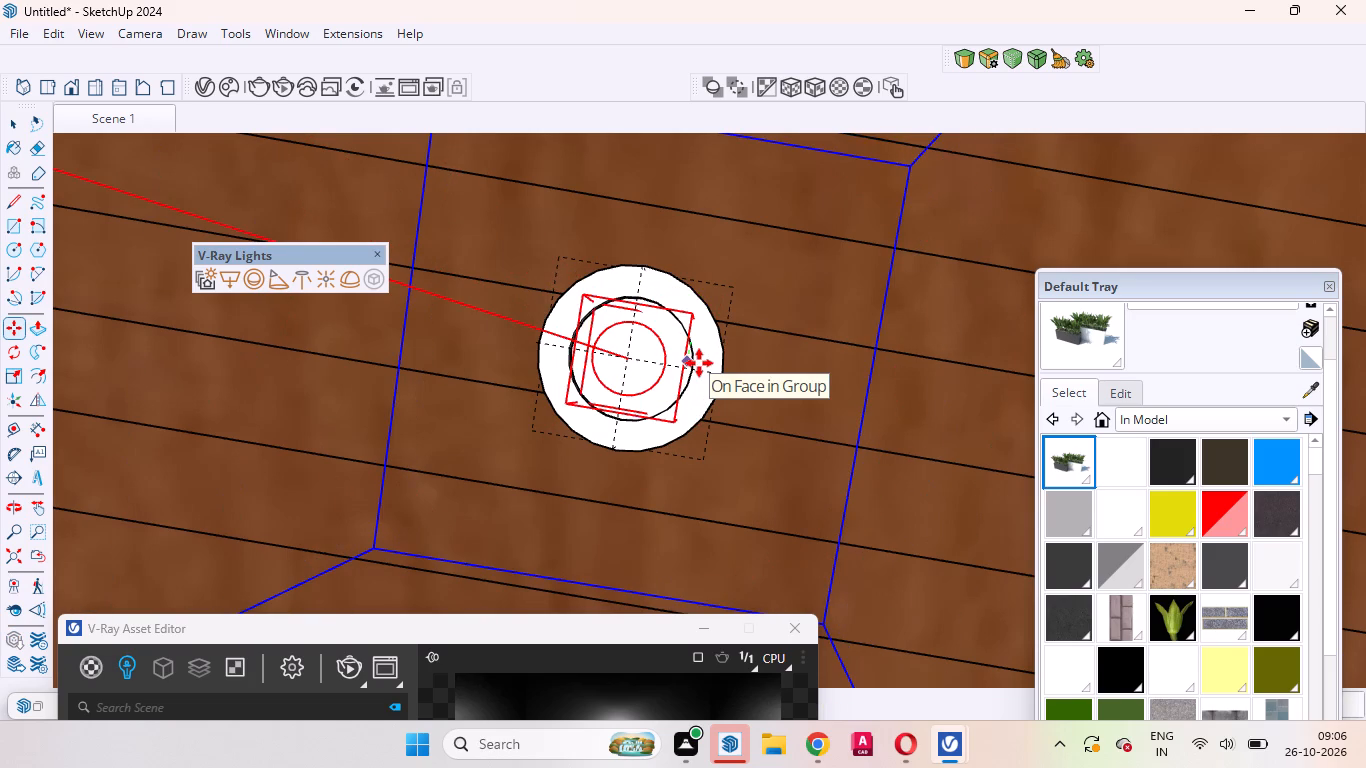
{"action": "left_click", "coordinate": [699, 363]}
{"action": "middle_click_drag", "start_coordinate": [699, 392], "coordinate": [709, 664]}
{"action": "scroll", "coordinate": [706, 377], "scroll_direction": "down", "scroll_amount": 2}
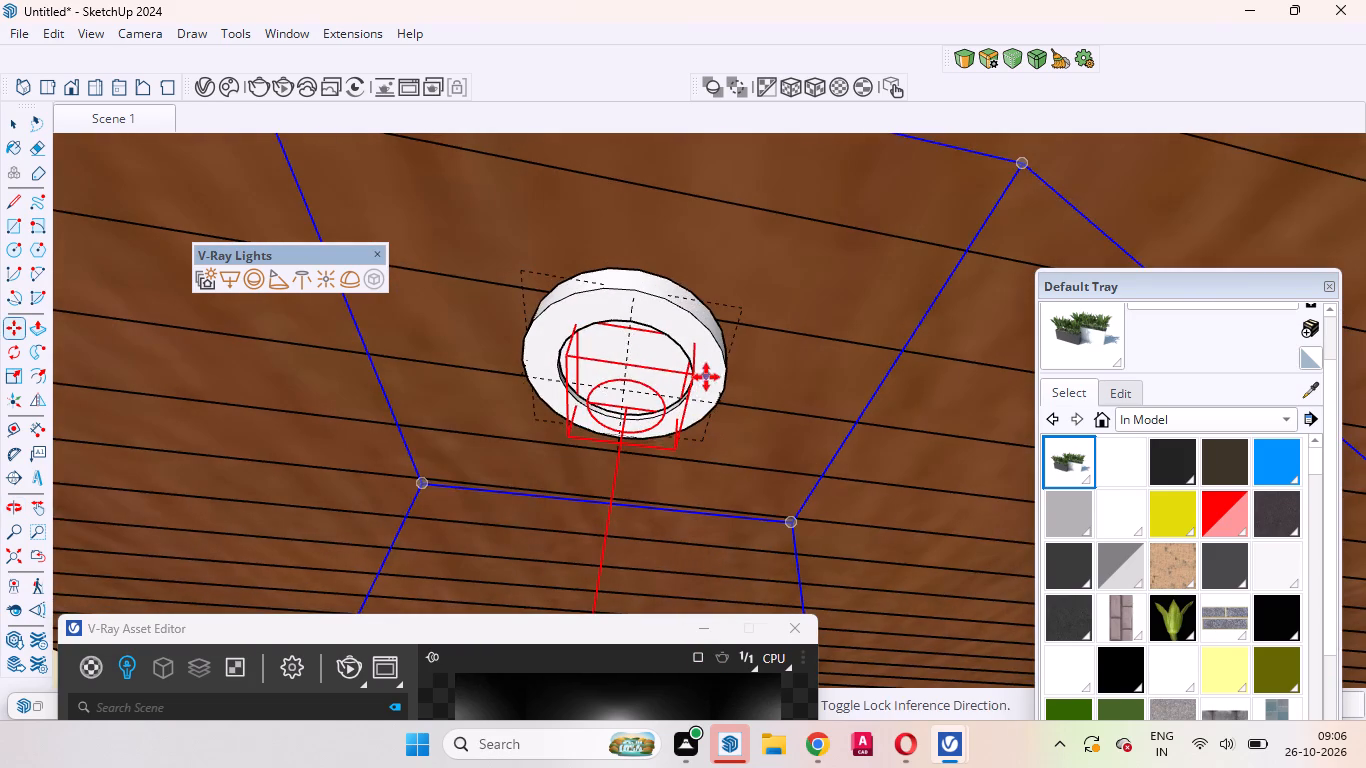
{"action": "scroll", "coordinate": [706, 377], "scroll_direction": "down", "scroll_amount": 20}
{"action": "scroll", "coordinate": [706, 377], "scroll_direction": "down", "scroll_amount": 3}
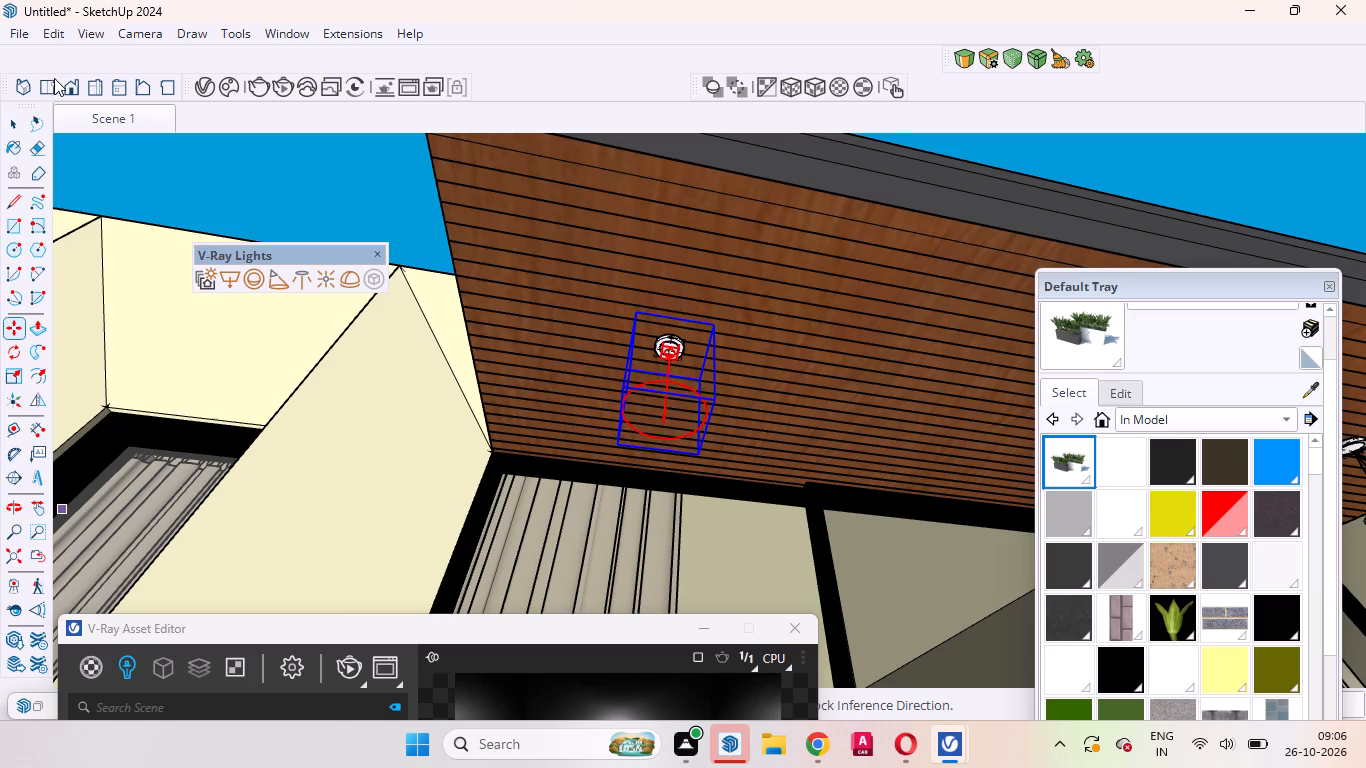
{"action": "left_click", "coordinate": [17, 123]}
{"action": "left_click", "coordinate": [310, 159]}
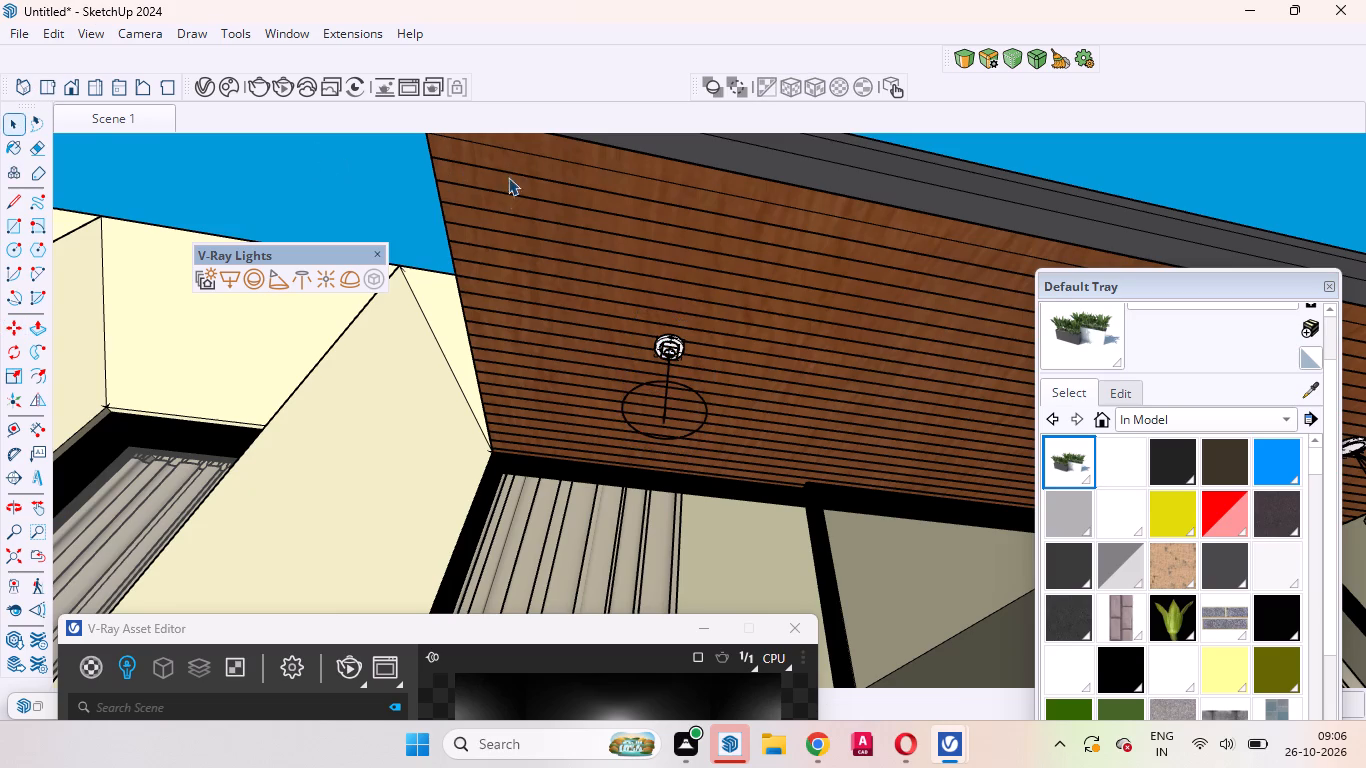
Run an interactive V-Ray render of the balcony front with the soffit downlights in frame and examine their lighting.
{"action": "middle_click_drag", "start_coordinate": [502, 222], "coordinate": [491, 488]}
{"action": "scroll", "coordinate": [466, 402], "scroll_direction": "down", "scroll_amount": 16}
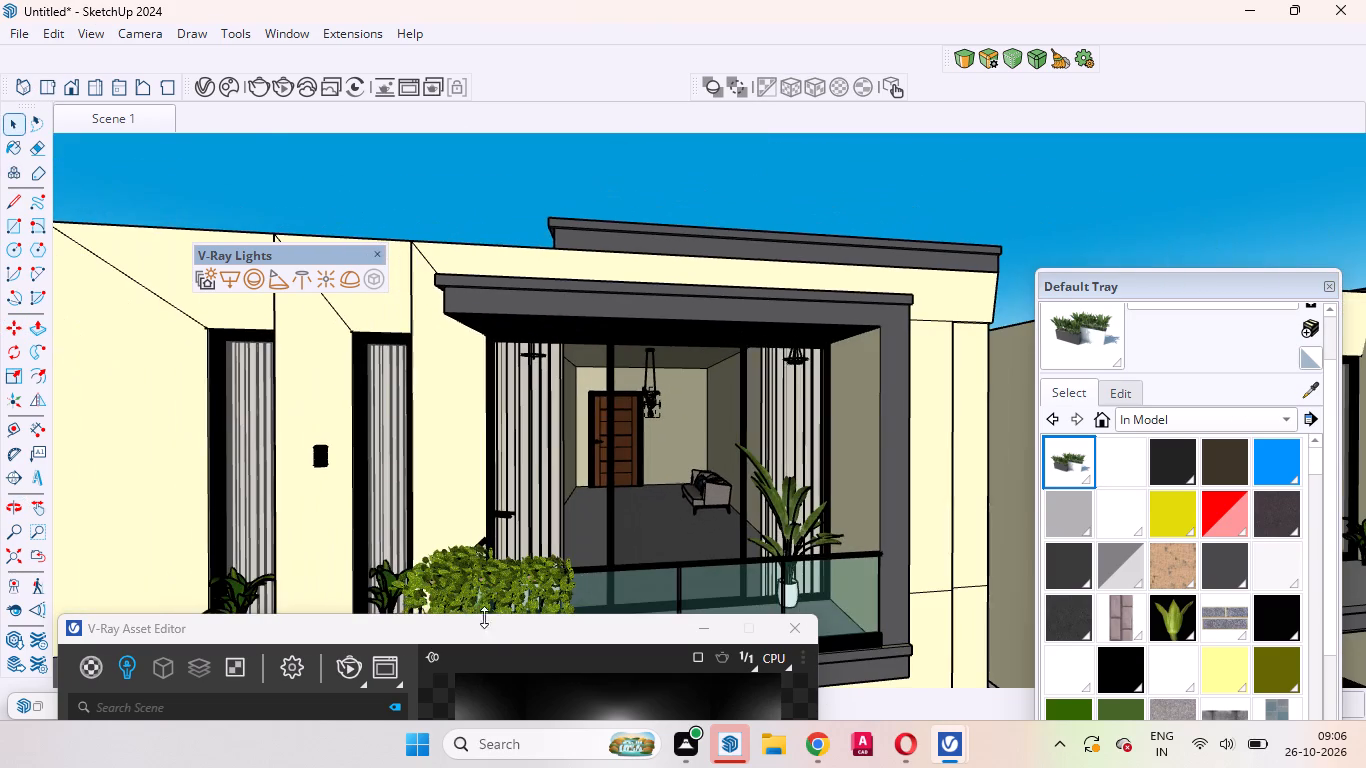
{"action": "middle_click_drag", "start_coordinate": [520, 459], "coordinate": [523, 273]}
{"action": "scroll", "coordinate": [861, 371], "scroll_direction": "up", "scroll_amount": 4}
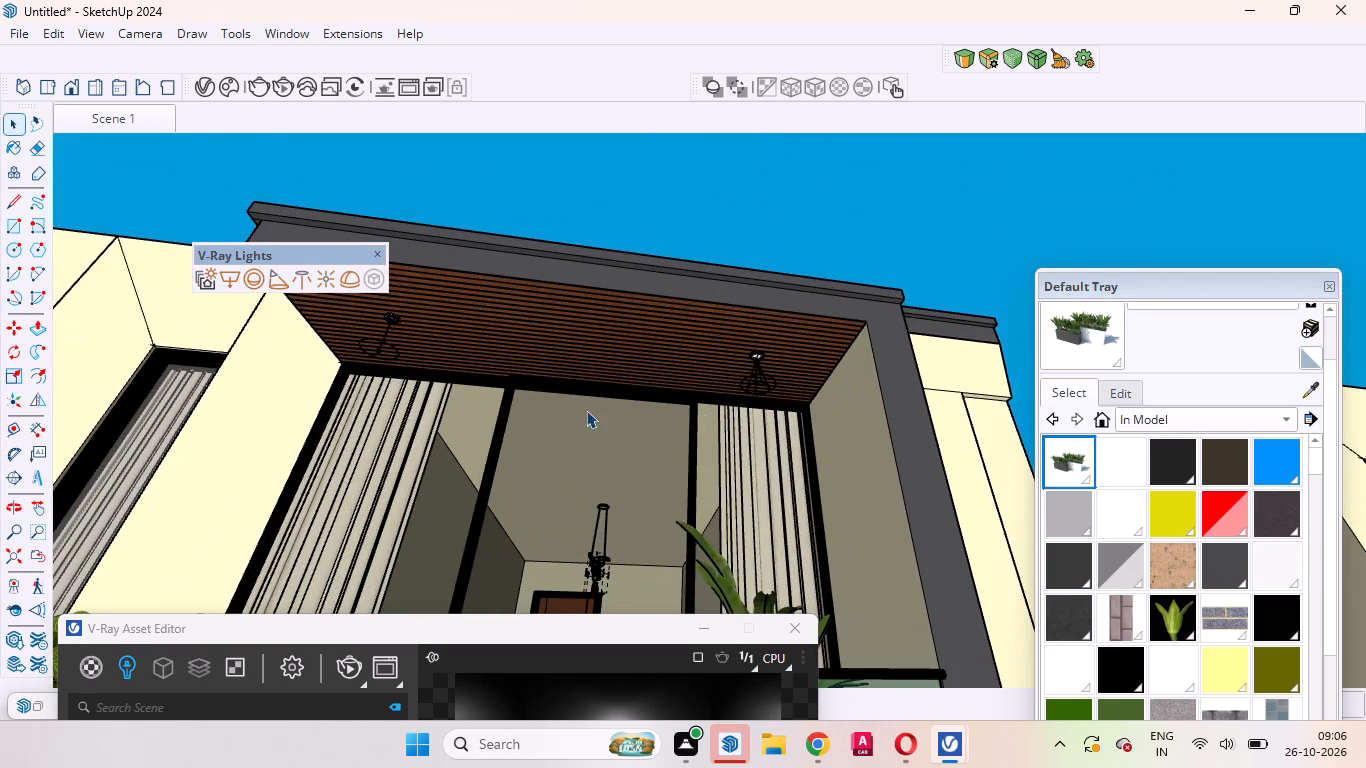
{"action": "scroll", "coordinate": [704, 411], "scroll_direction": "down", "scroll_amount": 4}
{"action": "scroll", "coordinate": [298, 373], "scroll_direction": "up", "scroll_amount": 4}
{"action": "middle_click_drag", "start_coordinate": [535, 378], "coordinate": [465, 286]}
{"action": "left_click_drag", "start_coordinate": [413, 624], "coordinate": [646, 477]}
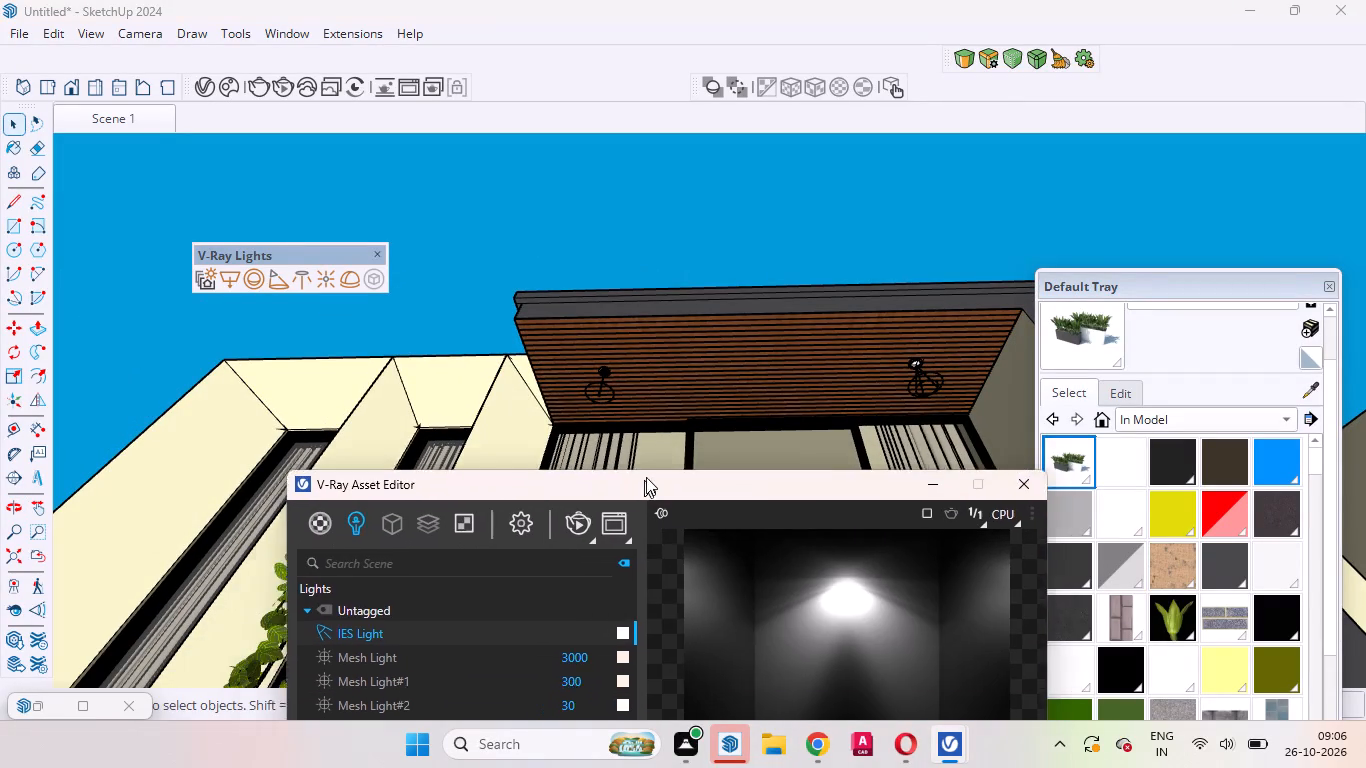
{"action": "left_click_drag", "start_coordinate": [646, 477], "coordinate": [637, 429]}
{"action": "left_click", "coordinate": [569, 464]}
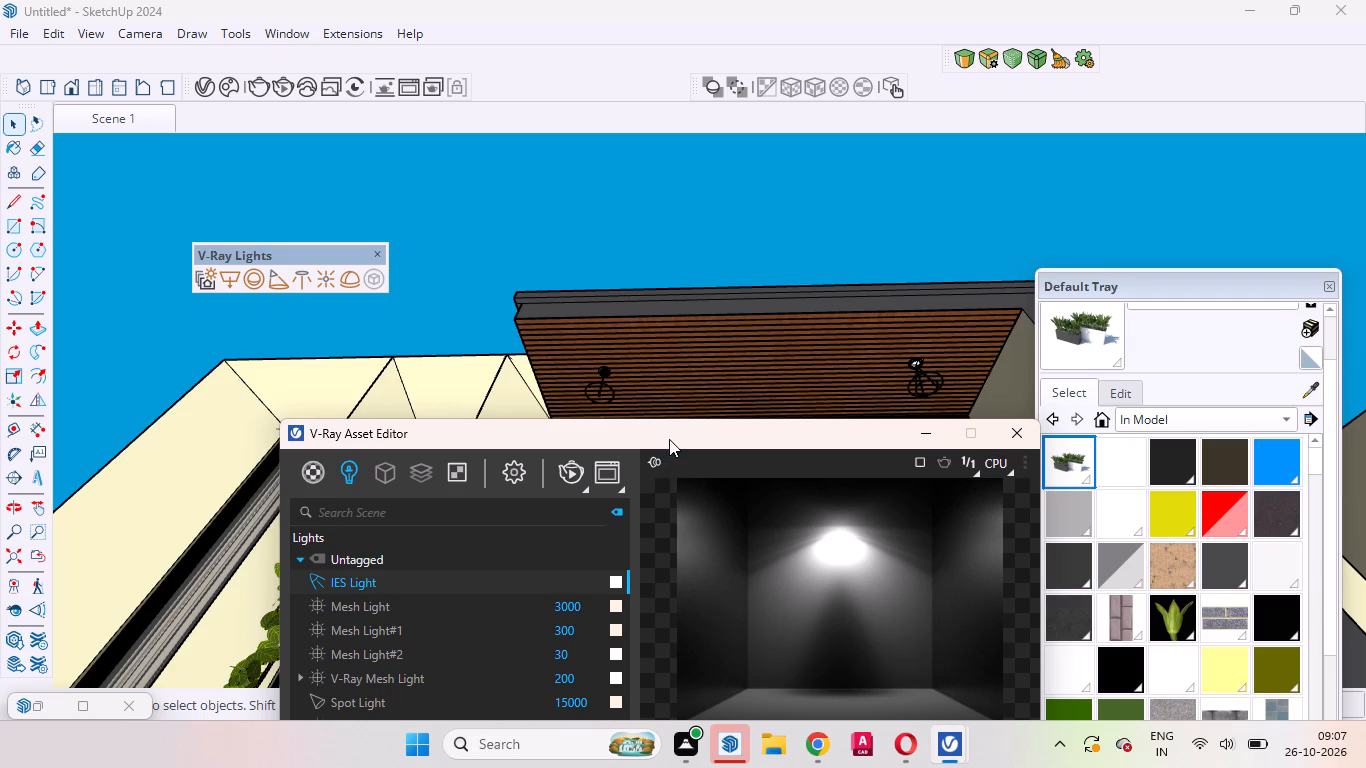
{"action": "left_click_drag", "start_coordinate": [665, 435], "coordinate": [522, 475]}
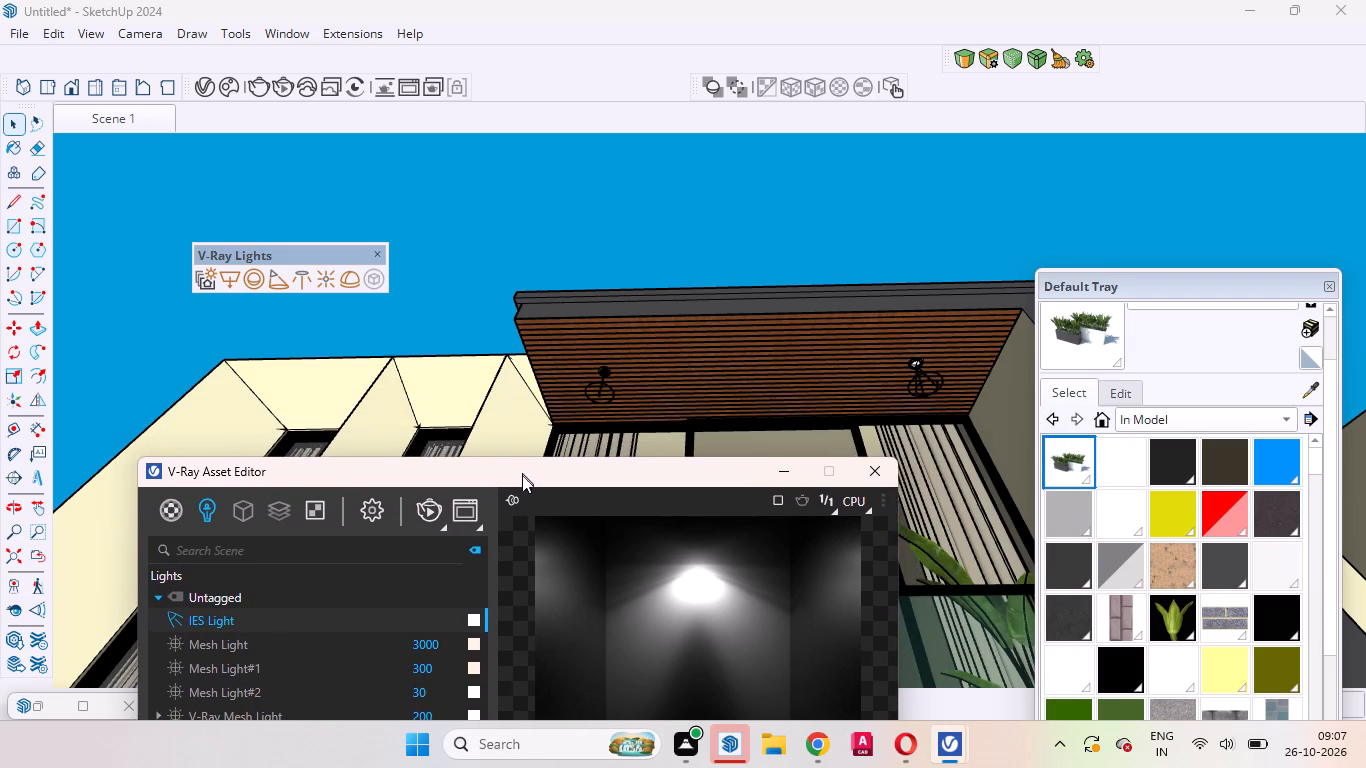
{"action": "left_click_drag", "start_coordinate": [522, 475], "coordinate": [532, 277]}
{"action": "left_click_drag", "start_coordinate": [559, 282], "coordinate": [758, 550]}
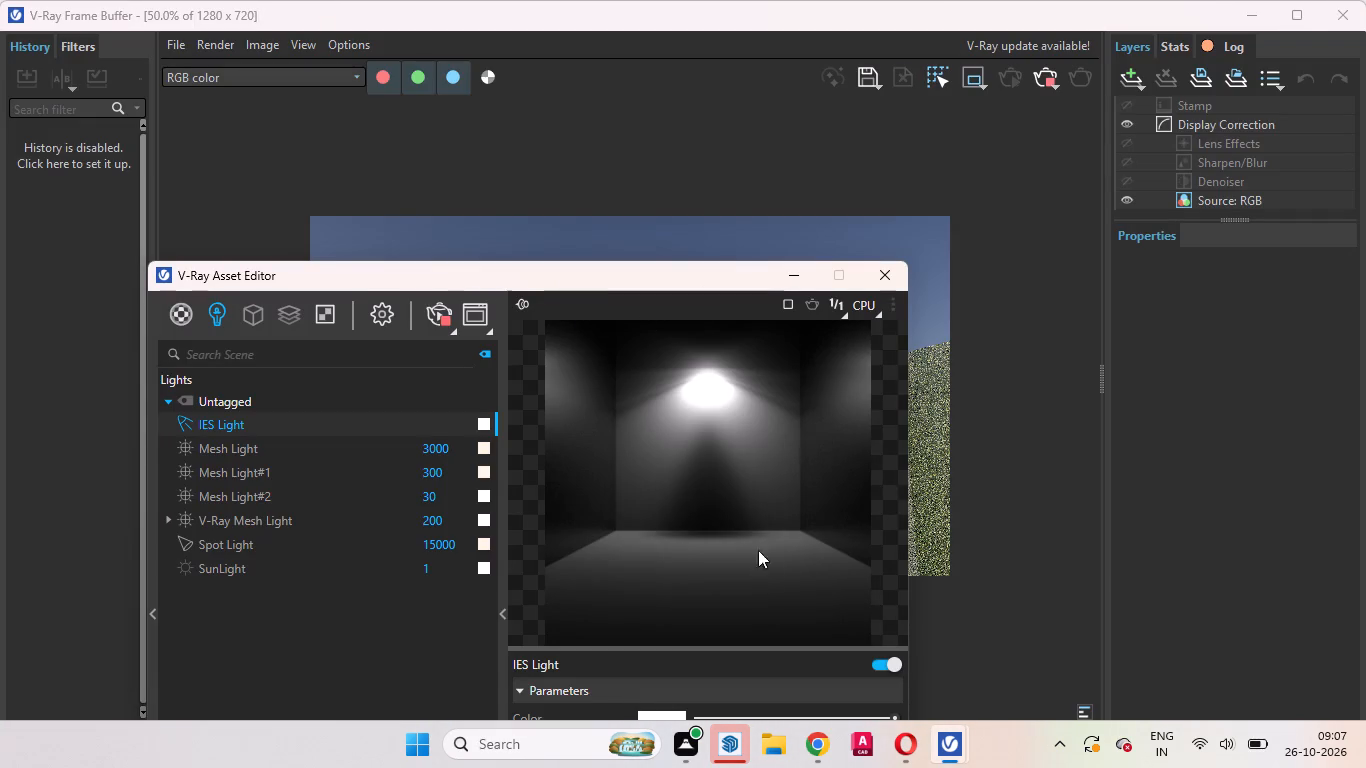
{"action": "left_click_drag", "start_coordinate": [758, 550], "coordinate": [763, 567]}
{"action": "left_click_drag", "start_coordinate": [562, 278], "coordinate": [647, 655]}
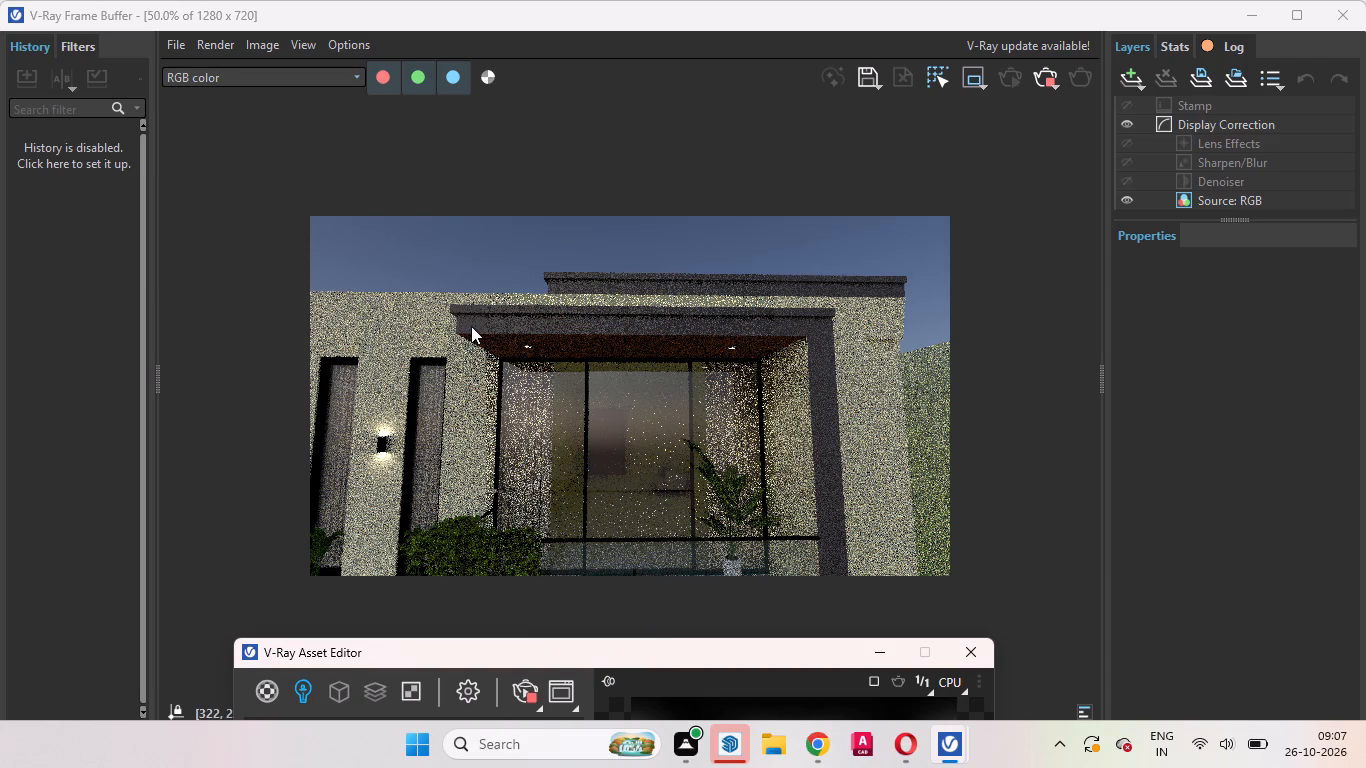
Examine the two soffit downlights close up in the running interactive render of the balcony front.
{"action": "scroll", "coordinate": [520, 332], "scroll_direction": "up", "scroll_amount": 5}
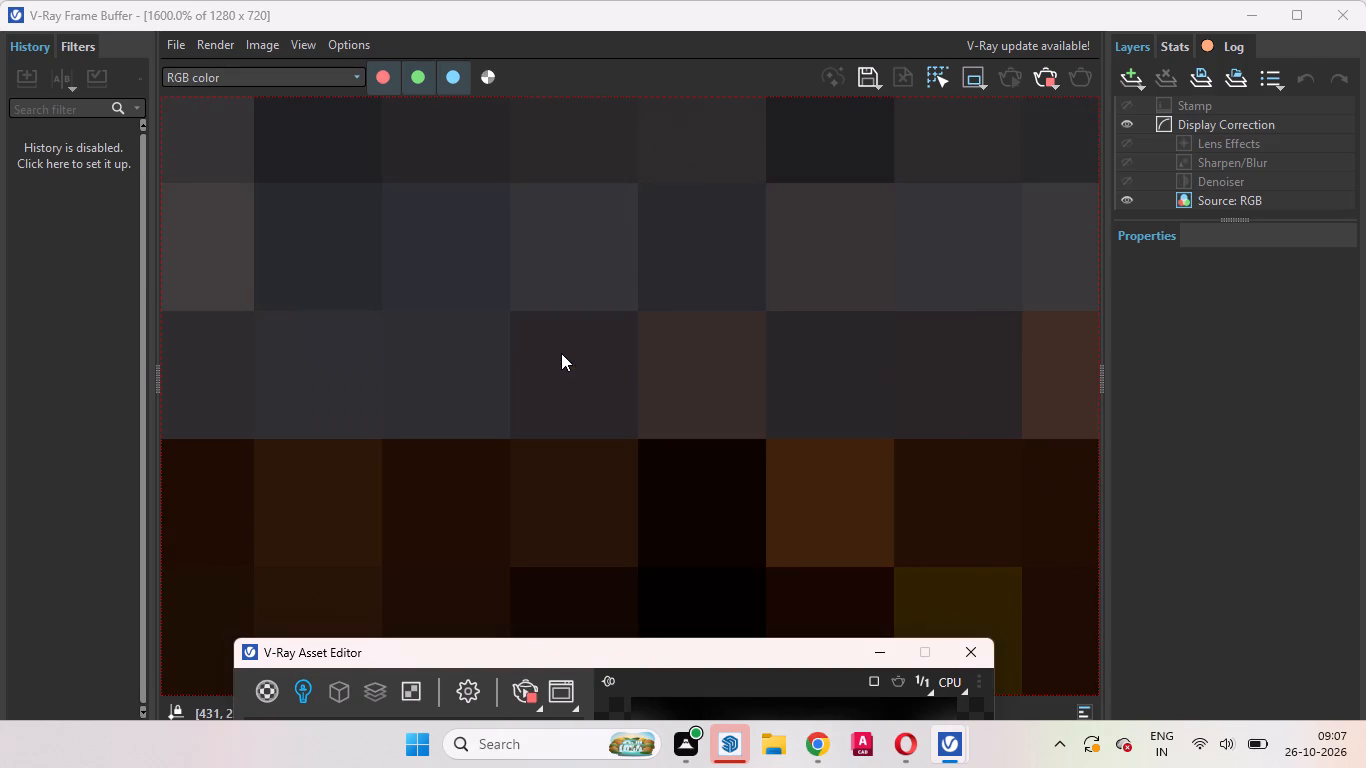
{"action": "scroll", "coordinate": [563, 366], "scroll_direction": "down", "scroll_amount": 2}
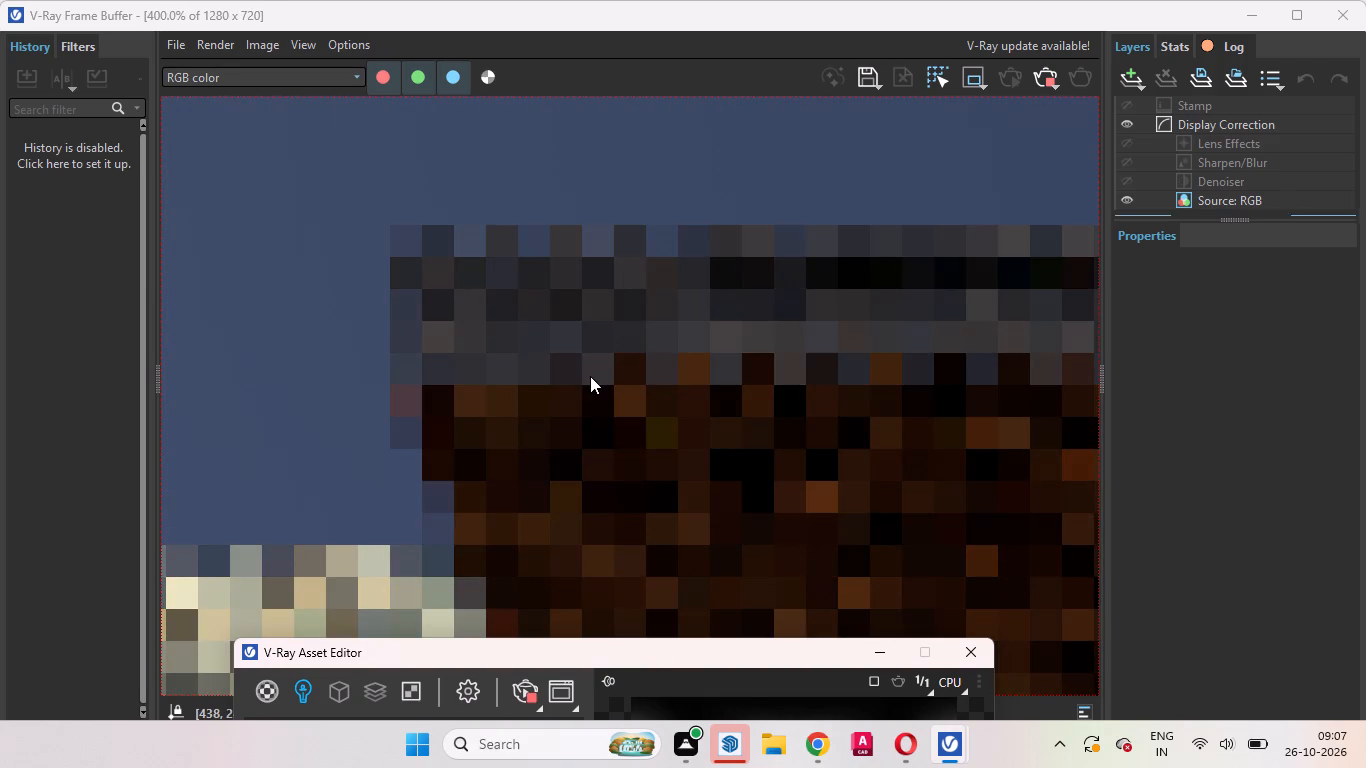
{"action": "scroll", "coordinate": [590, 376], "scroll_direction": "down", "scroll_amount": 1}
{"action": "scroll", "coordinate": [673, 398], "scroll_direction": "down", "scroll_amount": 2}
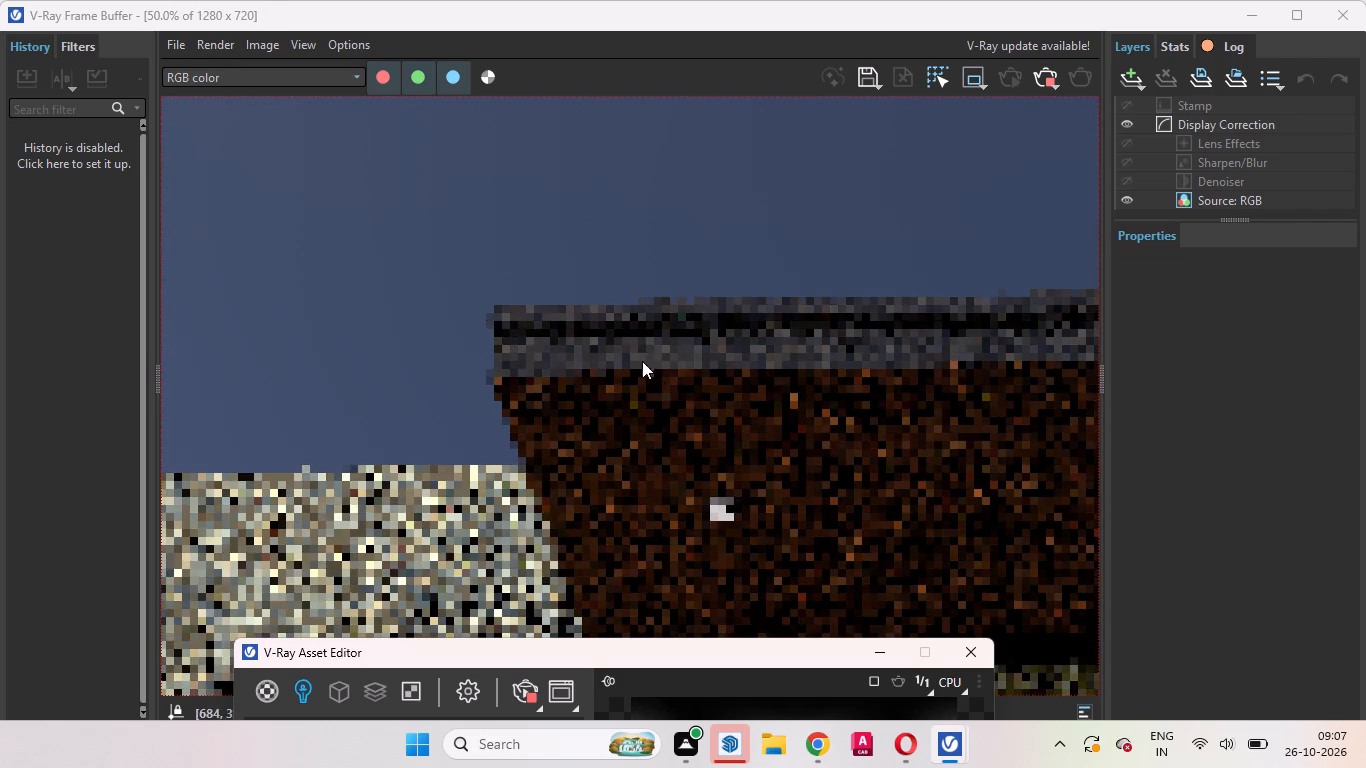
{"action": "scroll", "coordinate": [607, 324], "scroll_direction": "down", "scroll_amount": 2}
{"action": "scroll", "coordinate": [599, 387], "scroll_direction": "up", "scroll_amount": 2}
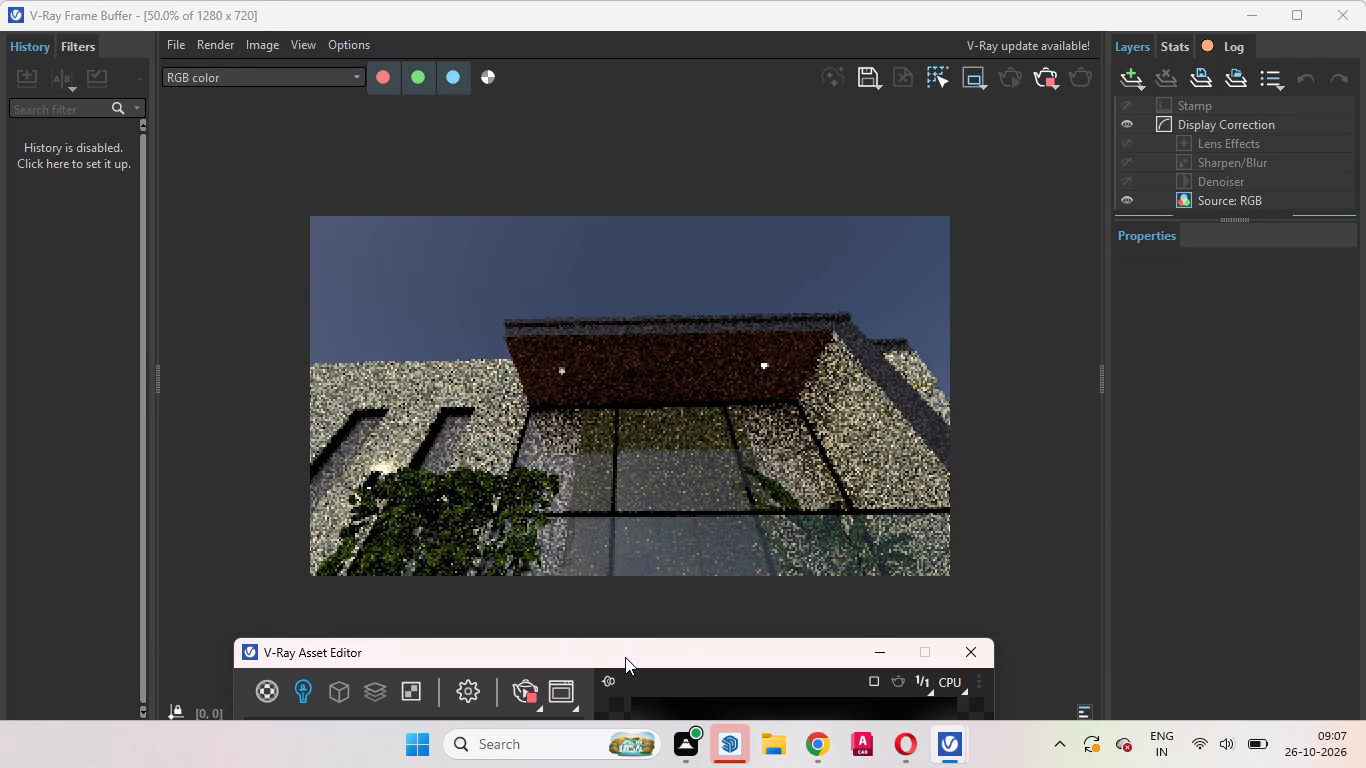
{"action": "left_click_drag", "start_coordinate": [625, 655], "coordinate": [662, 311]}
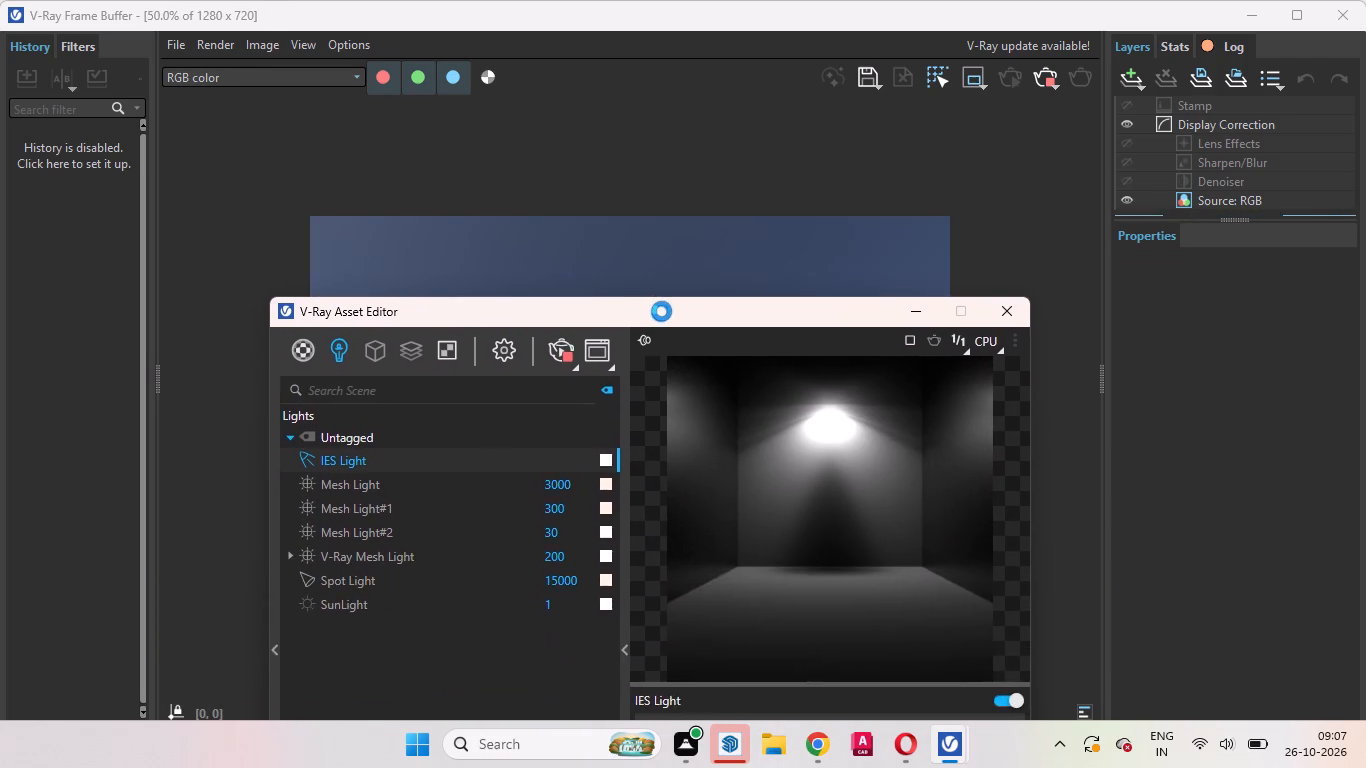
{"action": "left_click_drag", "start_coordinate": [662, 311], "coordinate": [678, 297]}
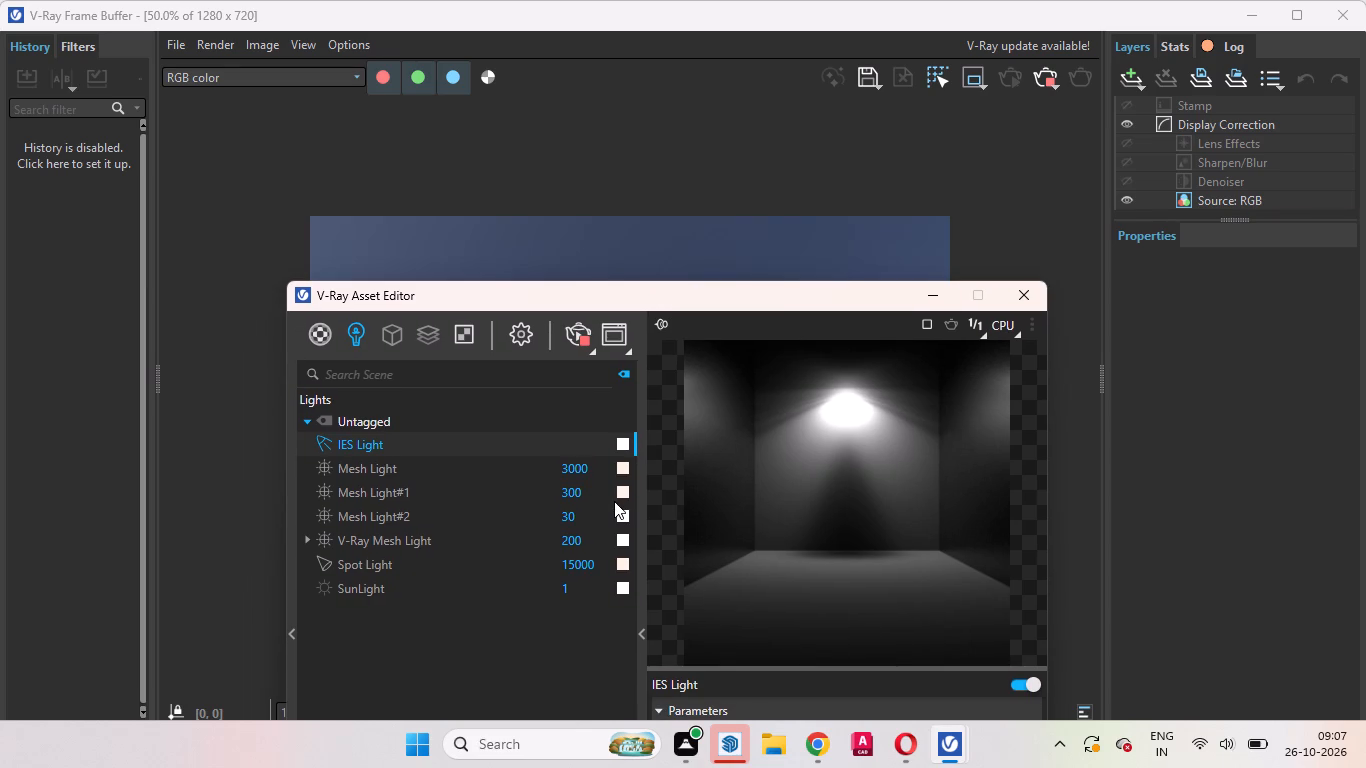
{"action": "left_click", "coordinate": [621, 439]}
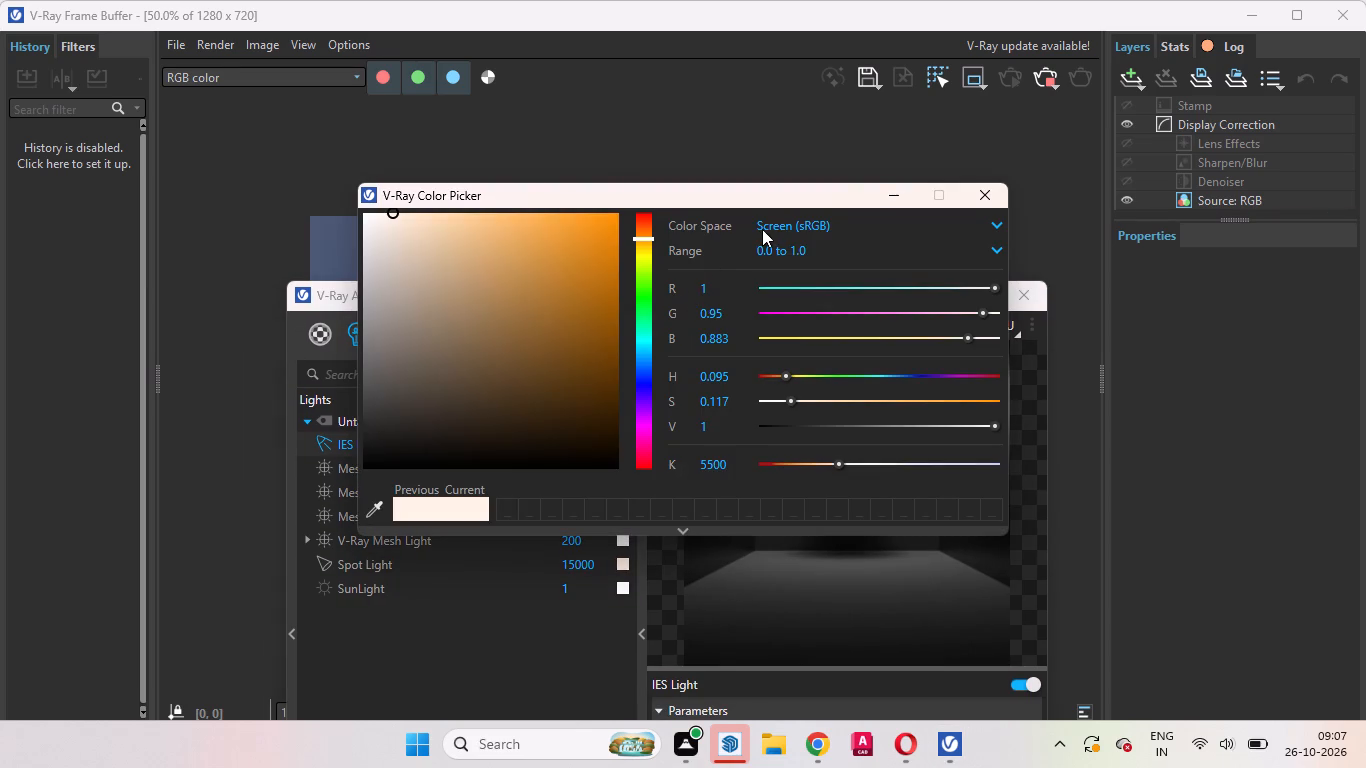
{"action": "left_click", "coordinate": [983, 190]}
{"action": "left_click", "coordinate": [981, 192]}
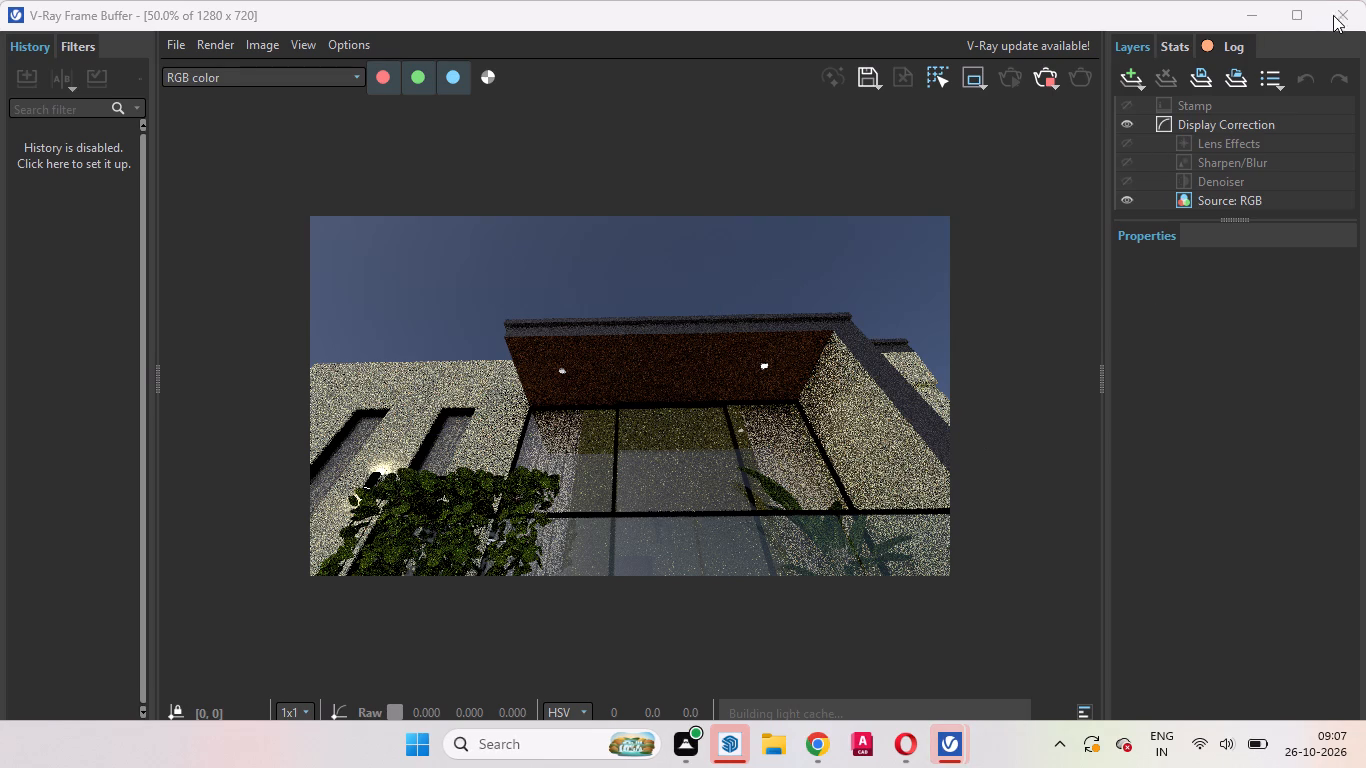
Set the IES Light's intensity to 90000 lm in the V-Ray light settings.
{"action": "left_click_drag", "start_coordinate": [1154, 10], "coordinate": [1127, 175]}
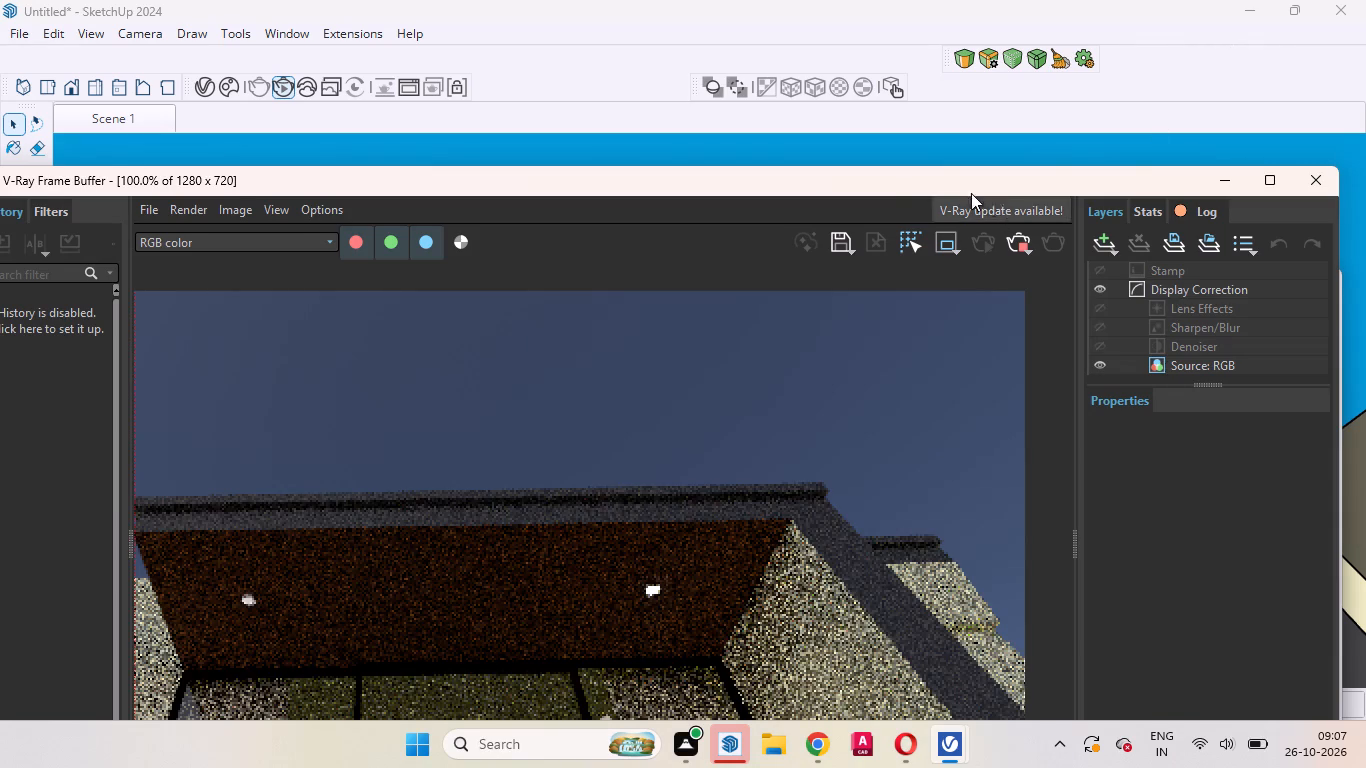
{"action": "left_click_drag", "start_coordinate": [906, 180], "coordinate": [934, 701]}
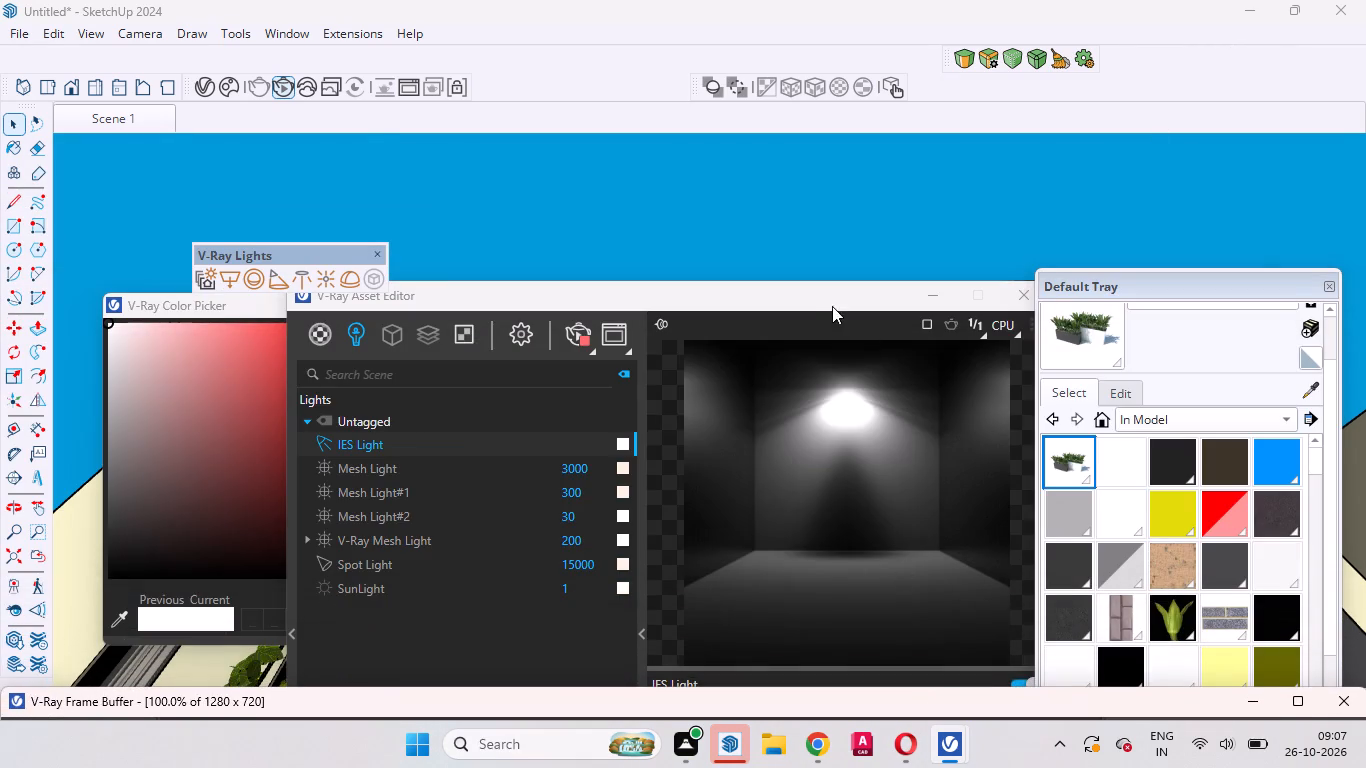
{"action": "left_click_drag", "start_coordinate": [808, 295], "coordinate": [776, 125]}
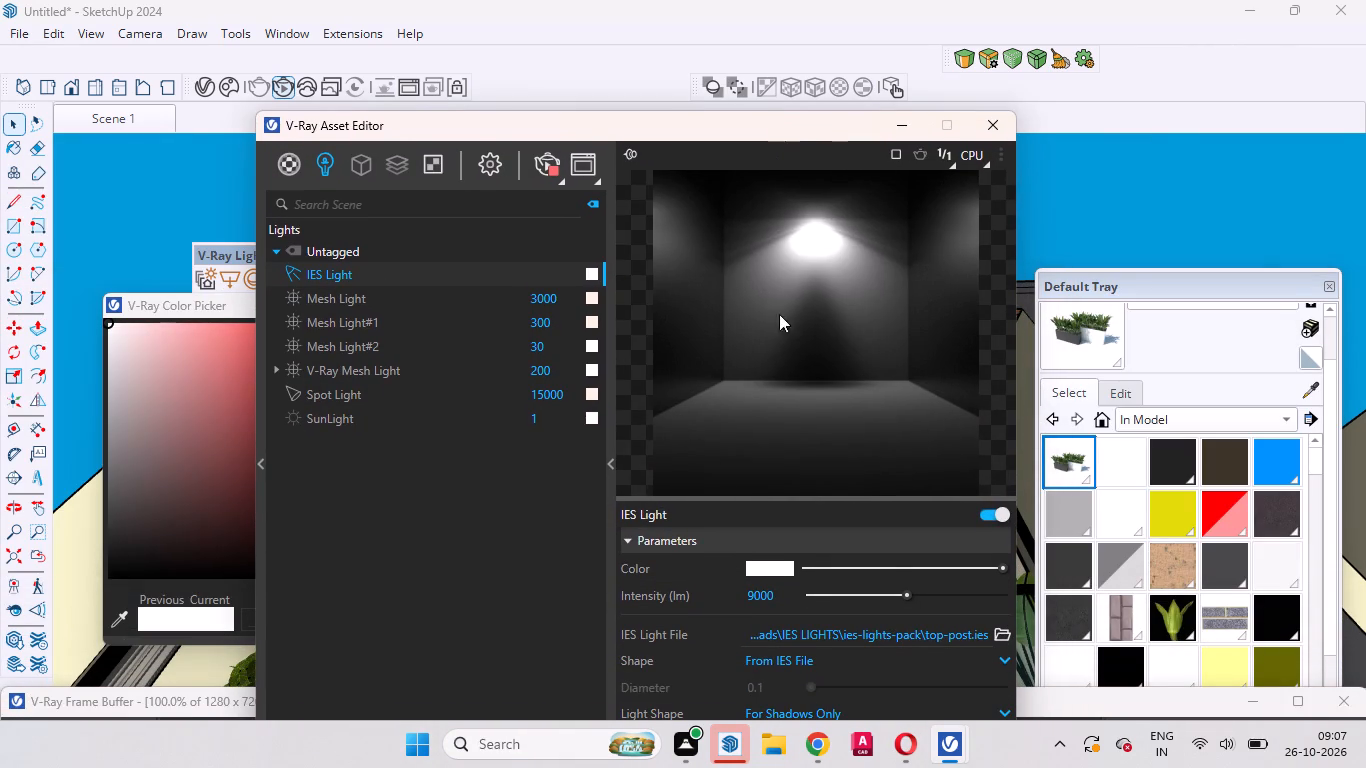
{"action": "left_click", "coordinate": [780, 594]}
{"action": "key", "text": "0"}
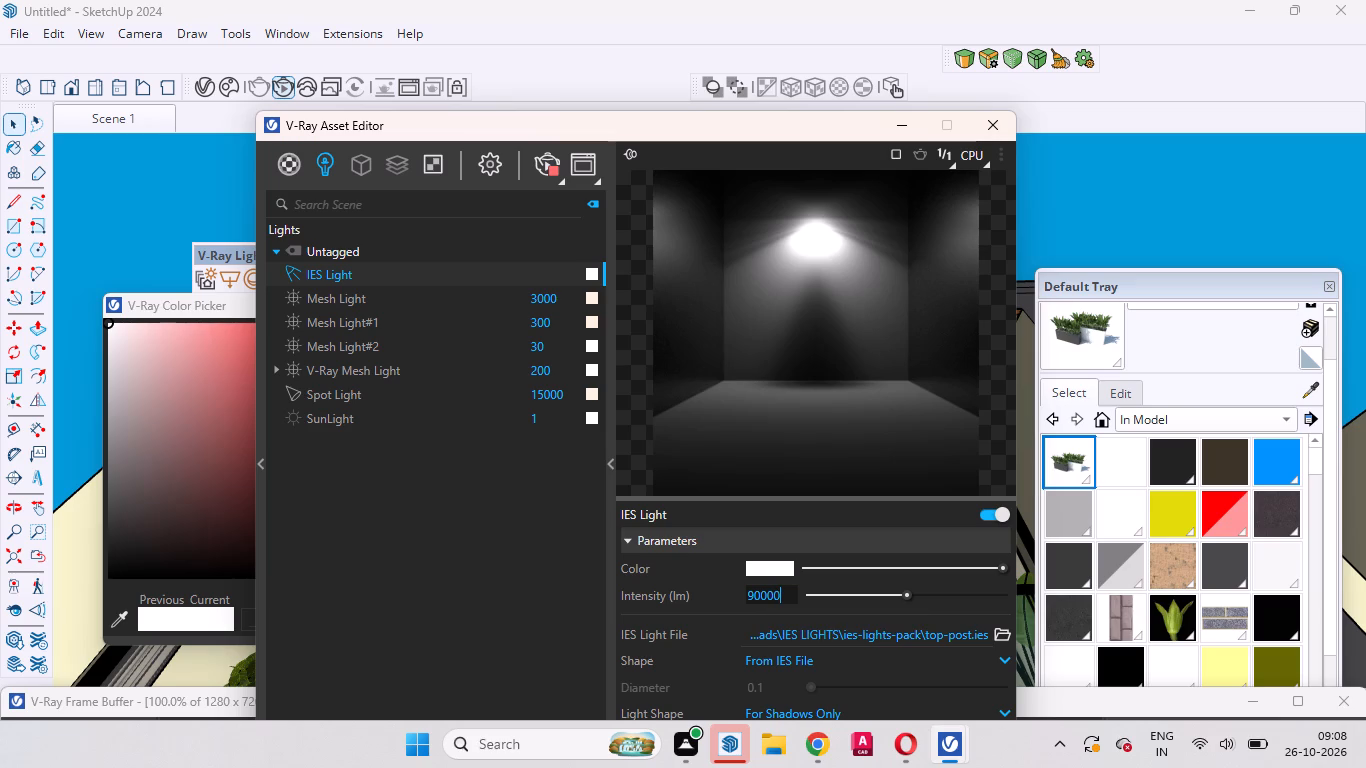
{"action": "key", "text": "Return"}
Uncover the model and switch it to the saved Scene 1 view of the house front.
{"action": "left_click_drag", "start_coordinate": [580, 133], "coordinate": [627, 215]}
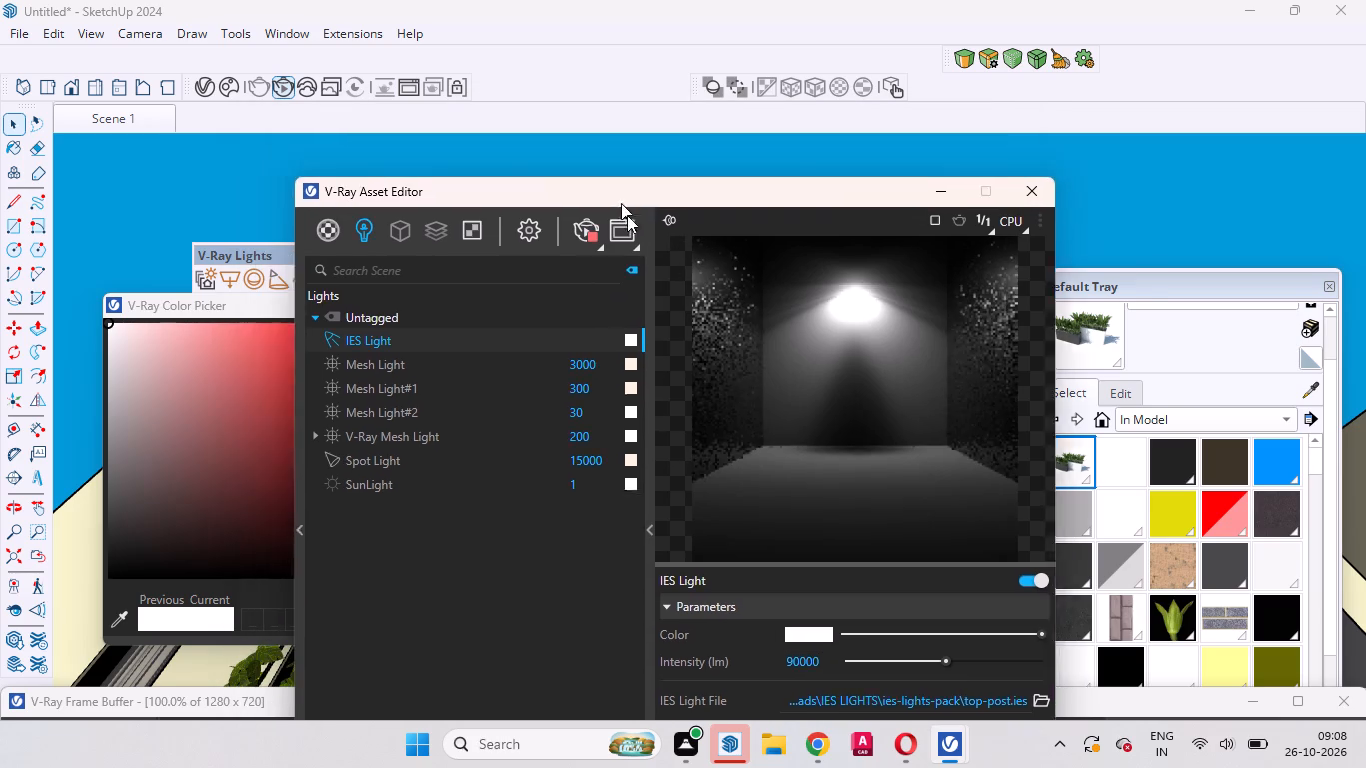
{"action": "left_click_drag", "start_coordinate": [627, 215], "coordinate": [895, 569]}
{"action": "left_click_drag", "start_coordinate": [538, 309], "coordinate": [538, 377]}
{"action": "left_click", "coordinate": [105, 113]}
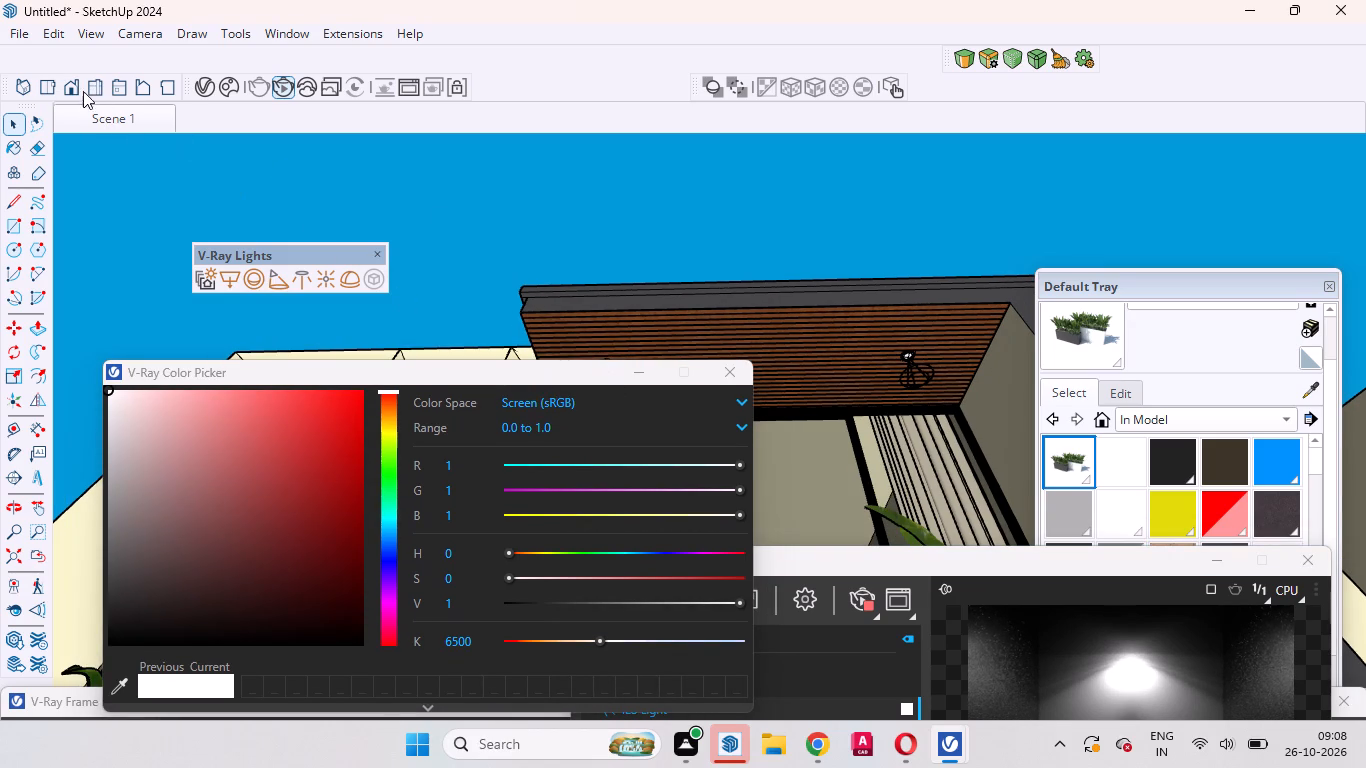
{"action": "left_click", "coordinate": [15, 122]}
{"action": "left_click", "coordinate": [132, 123]}
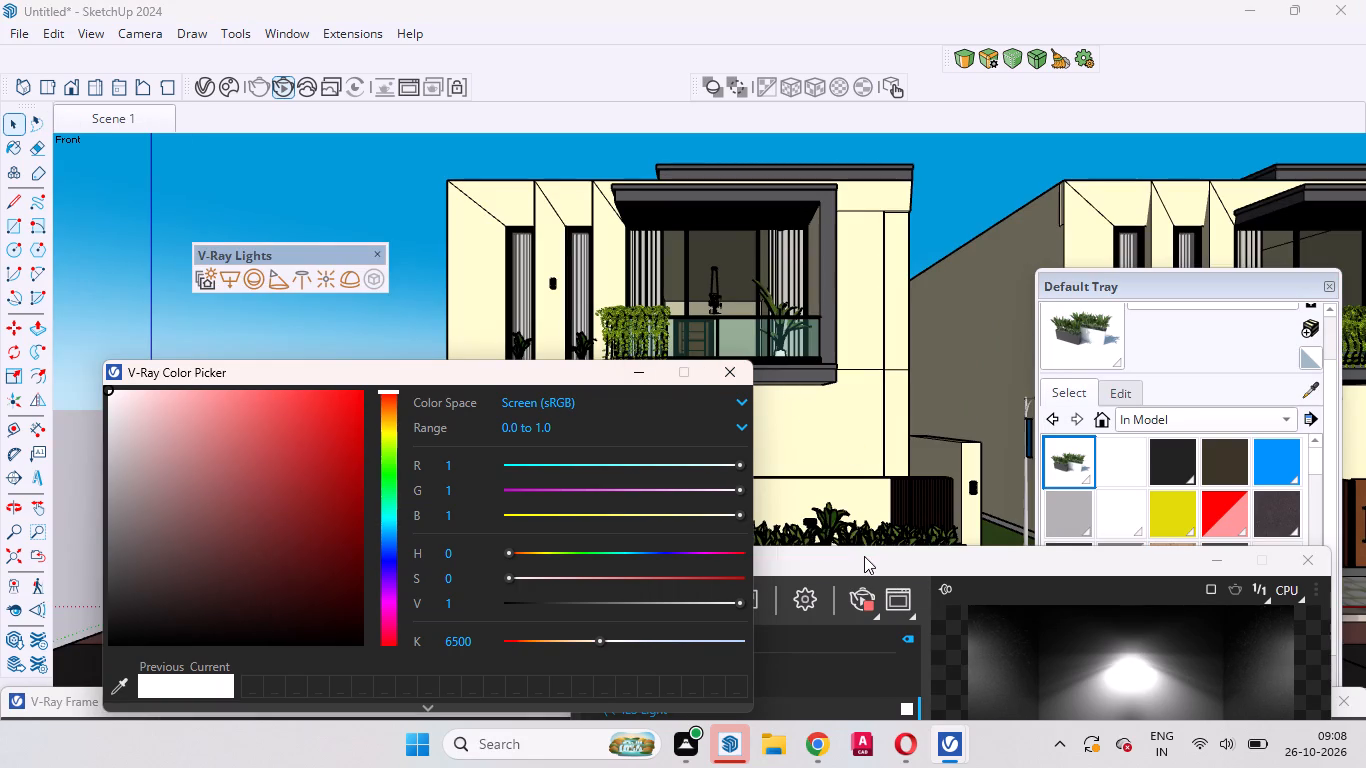
Examine the balcony downlights and the overall facade lighting in the interactive render of the house front.
{"action": "left_click_drag", "start_coordinate": [864, 556], "coordinate": [494, 350]}
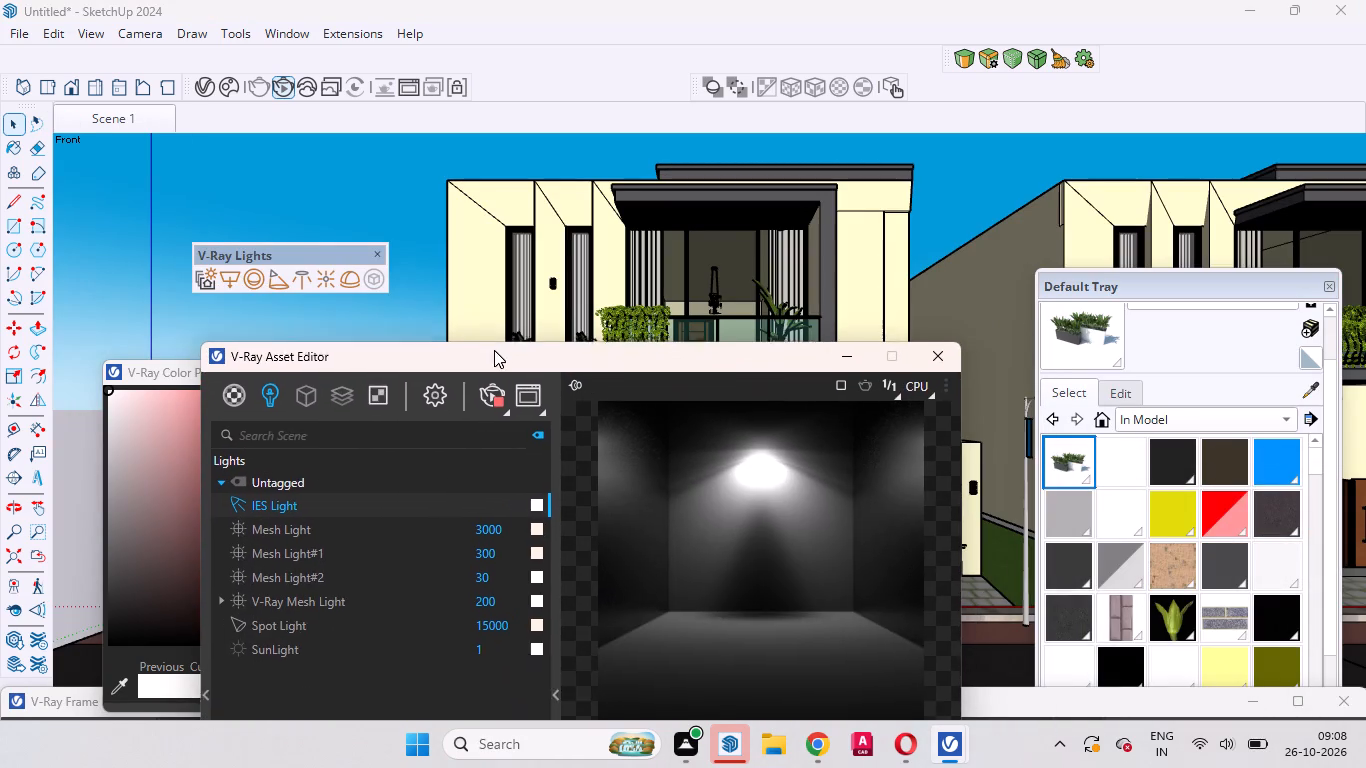
{"action": "left_click_drag", "start_coordinate": [494, 350], "coordinate": [494, 333]}
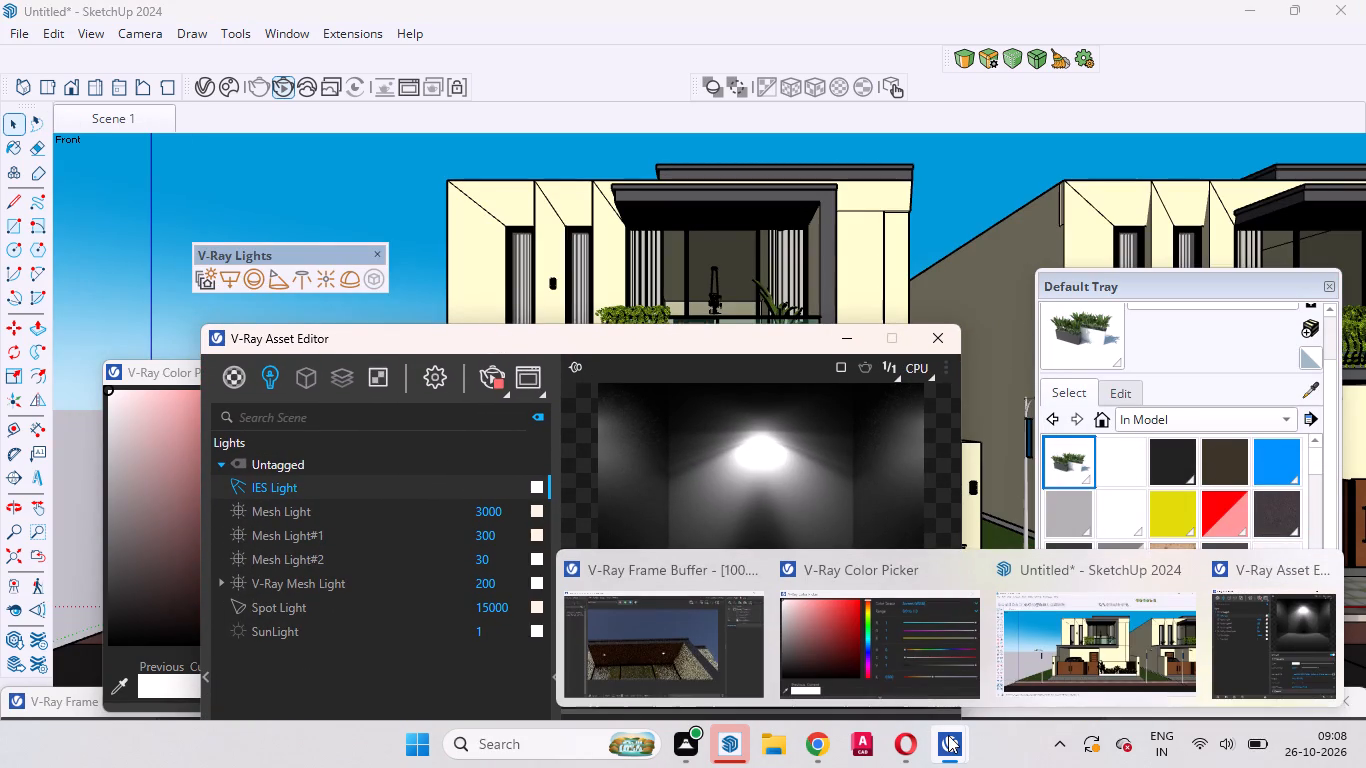
{"action": "left_click", "coordinate": [641, 643]}
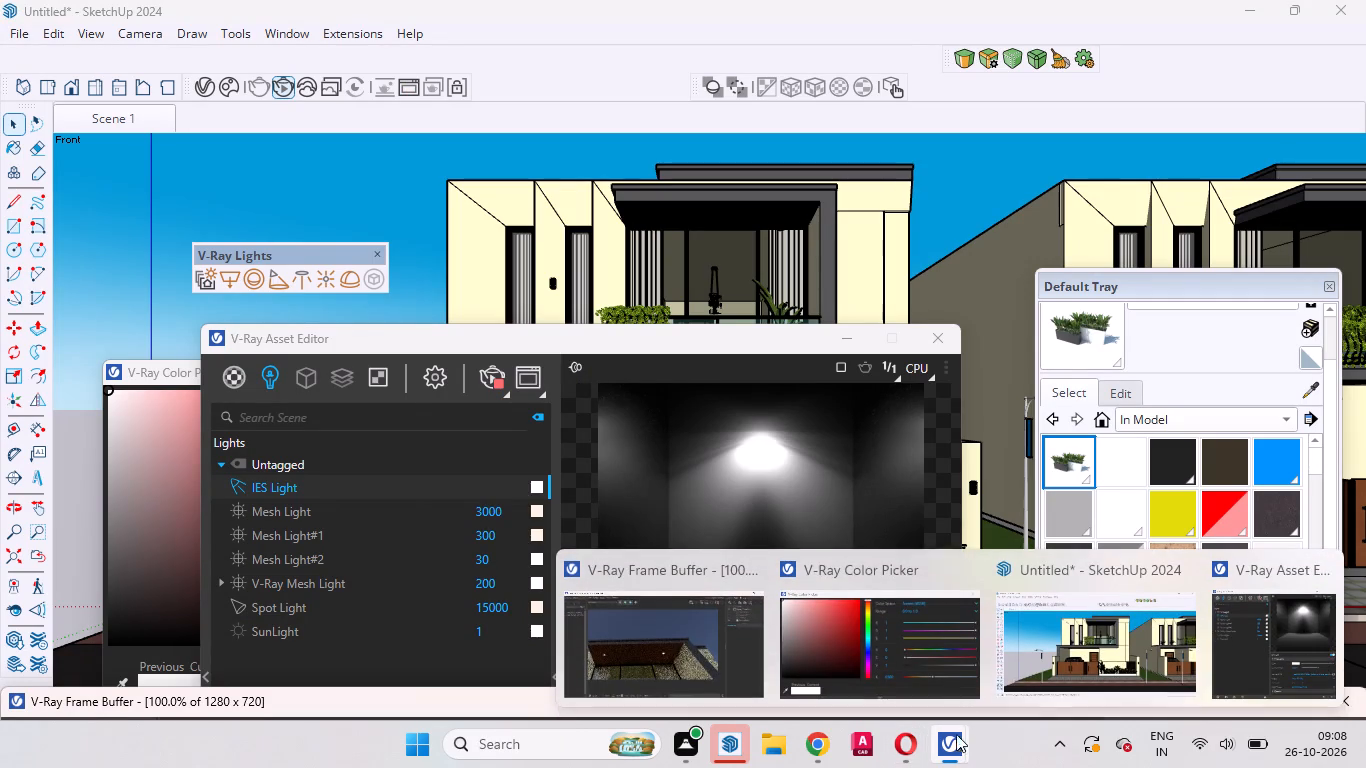
{"action": "left_click", "coordinate": [936, 666]}
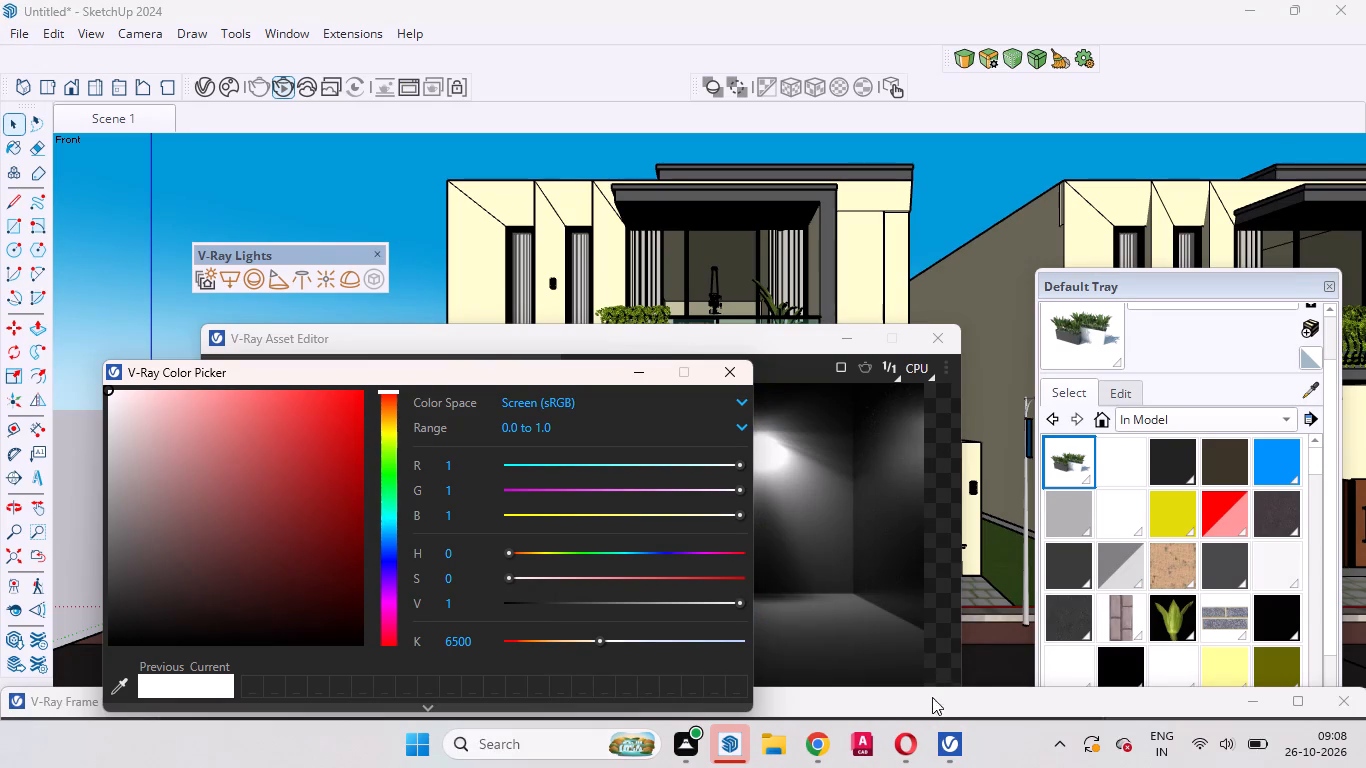
{"action": "left_click_drag", "start_coordinate": [936, 711], "coordinate": [984, 83]}
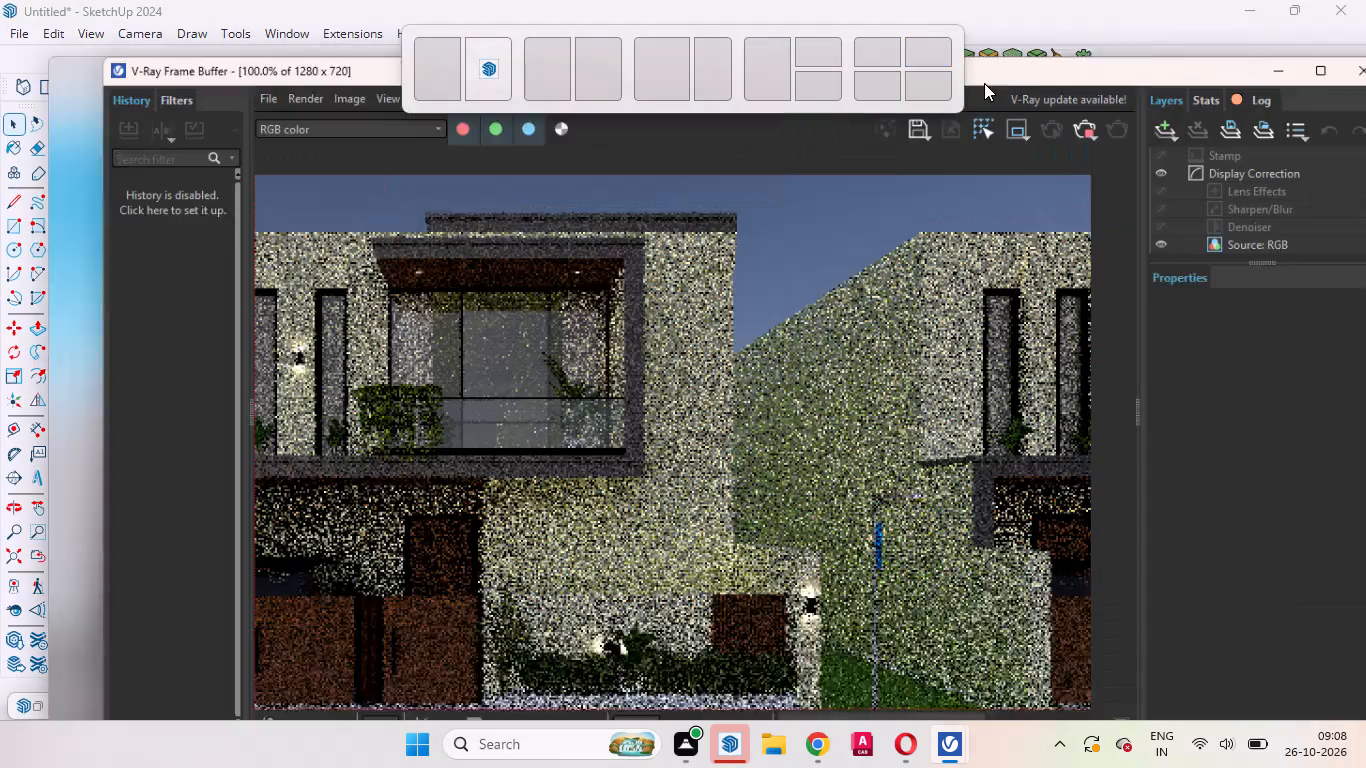
{"action": "left_click_drag", "start_coordinate": [984, 83], "coordinate": [1027, 137]}
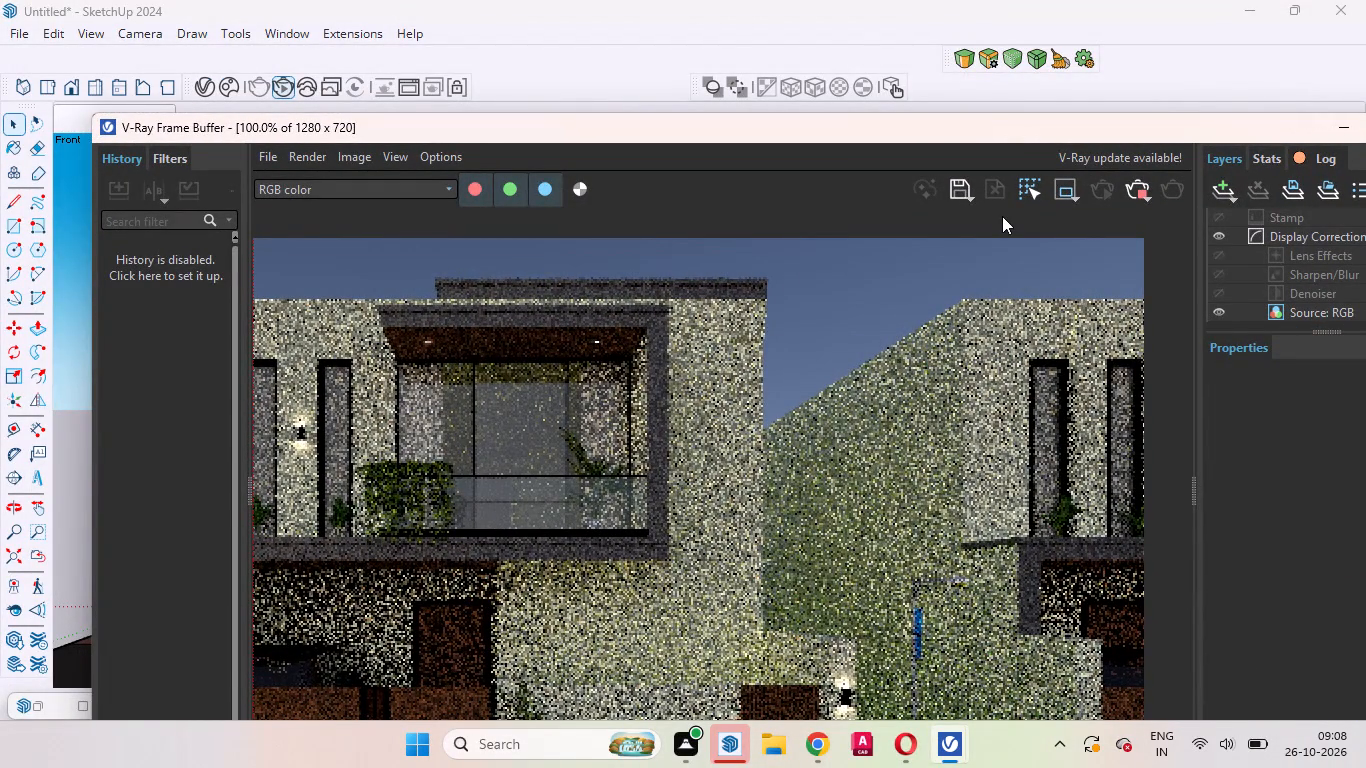
{"action": "scroll", "coordinate": [885, 370], "scroll_direction": "down", "scroll_amount": 2}
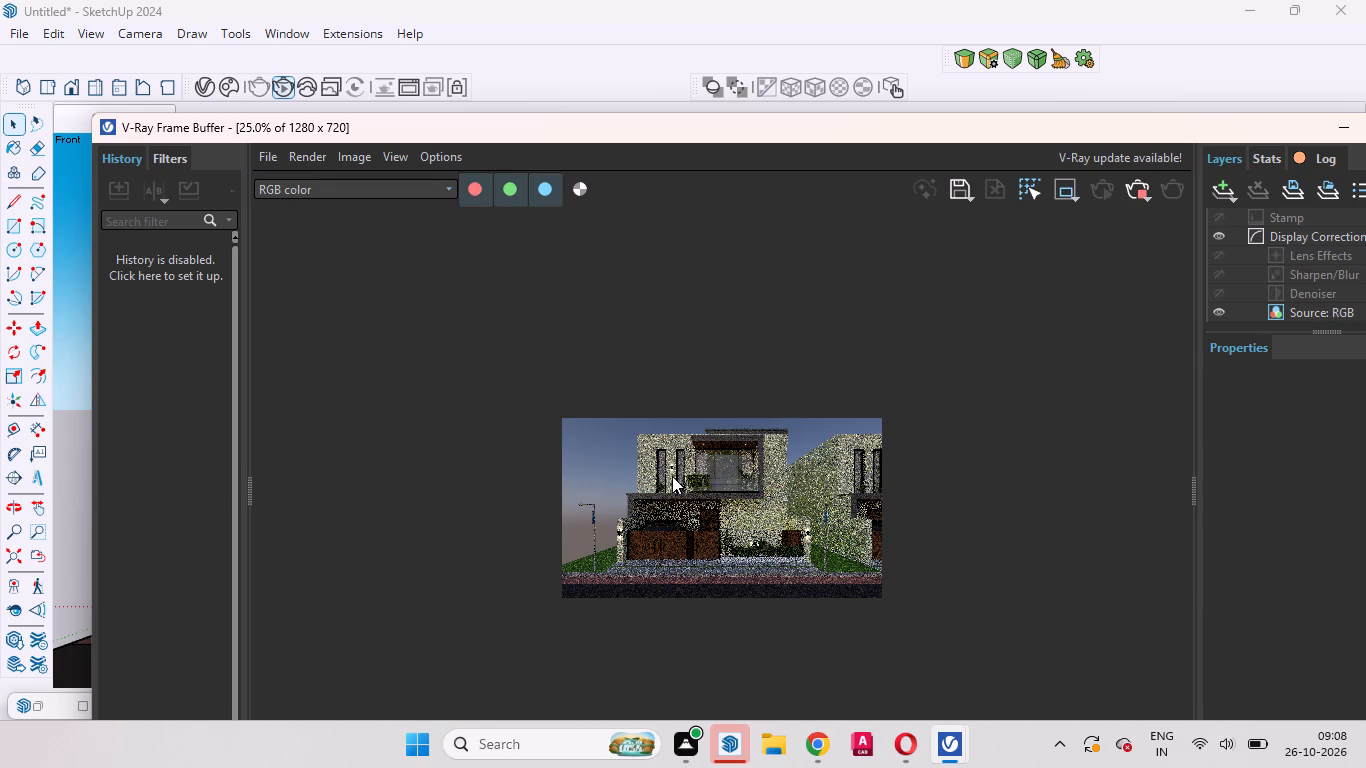
{"action": "scroll", "coordinate": [702, 463], "scroll_direction": "up", "scroll_amount": 2}
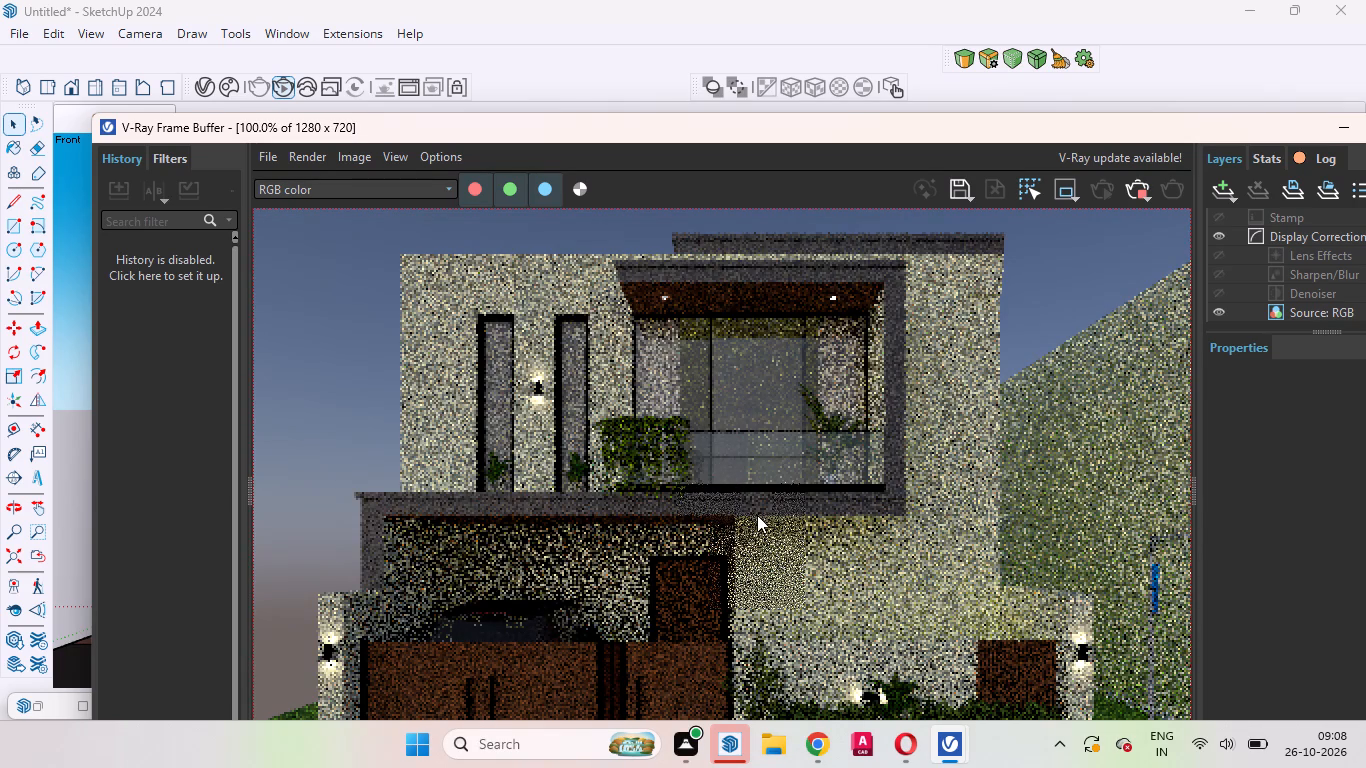
{"action": "scroll", "coordinate": [748, 430], "scroll_direction": "down", "scroll_amount": 2}
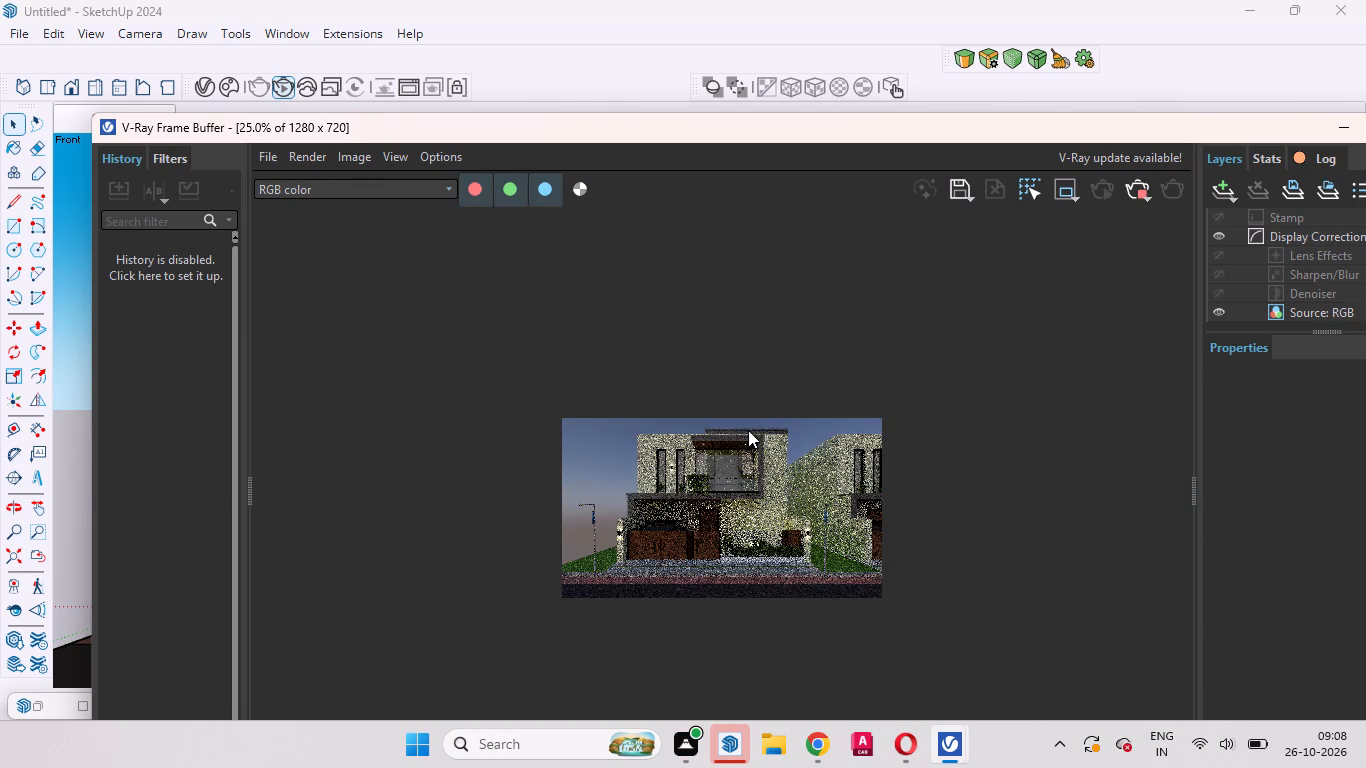
{"action": "scroll", "coordinate": [735, 449], "scroll_direction": "up", "scroll_amount": 1}
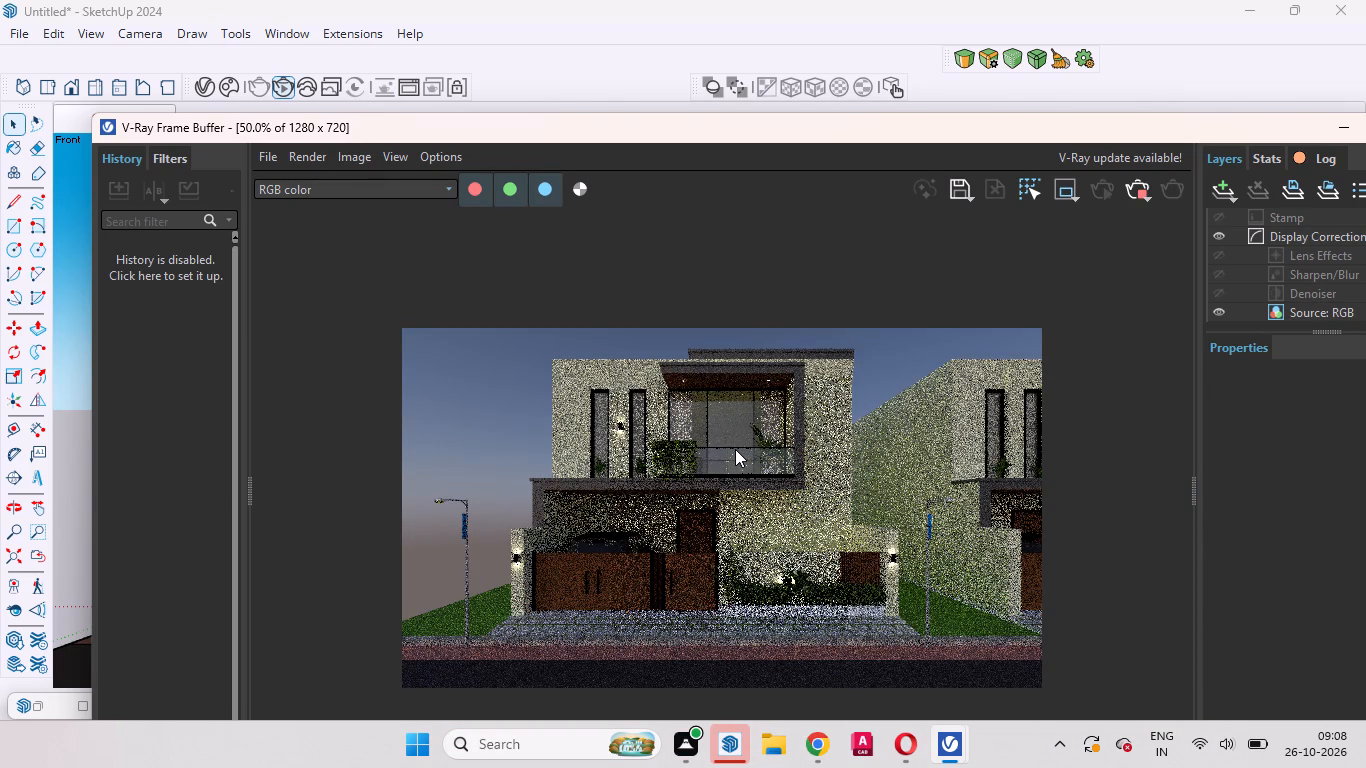
{"action": "scroll", "coordinate": [690, 364], "scroll_direction": "up", "scroll_amount": 1}
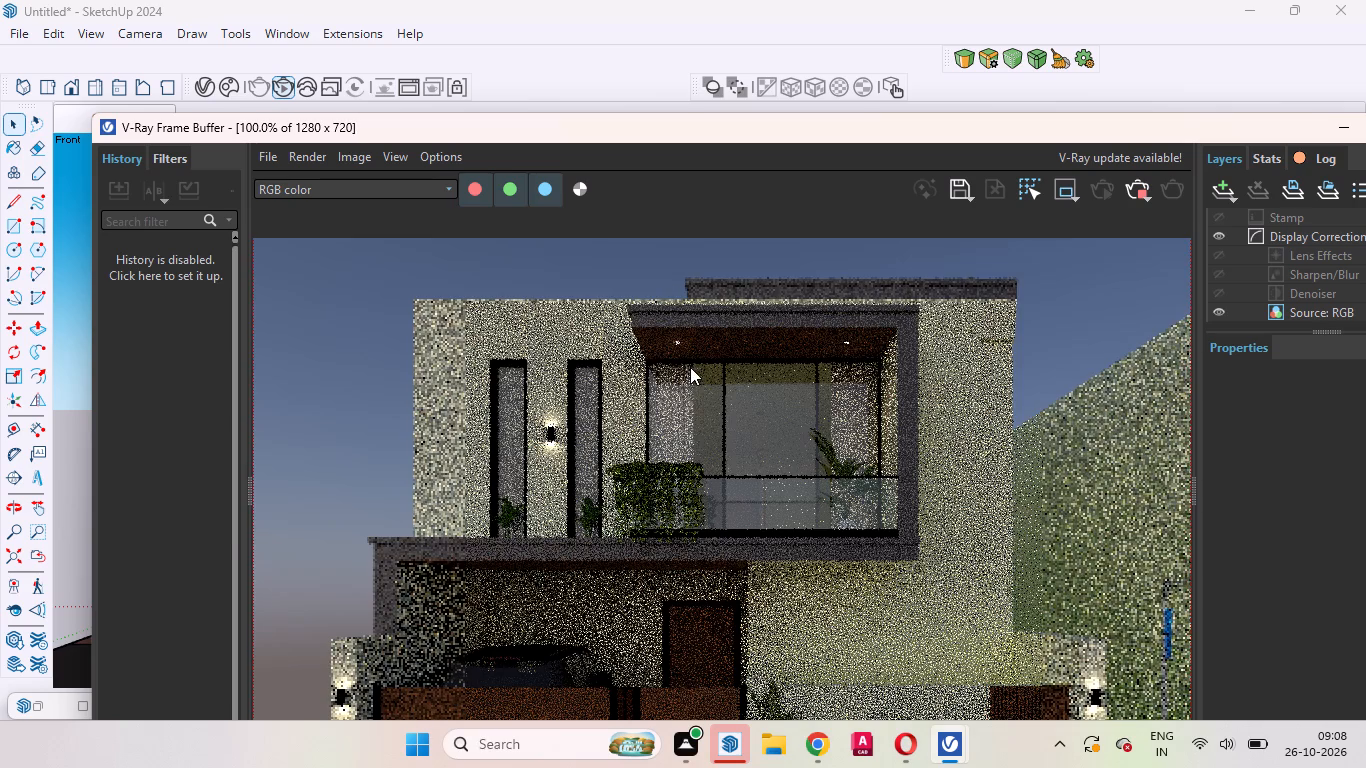
{"action": "scroll", "coordinate": [727, 360], "scroll_direction": "down", "scroll_amount": 1}
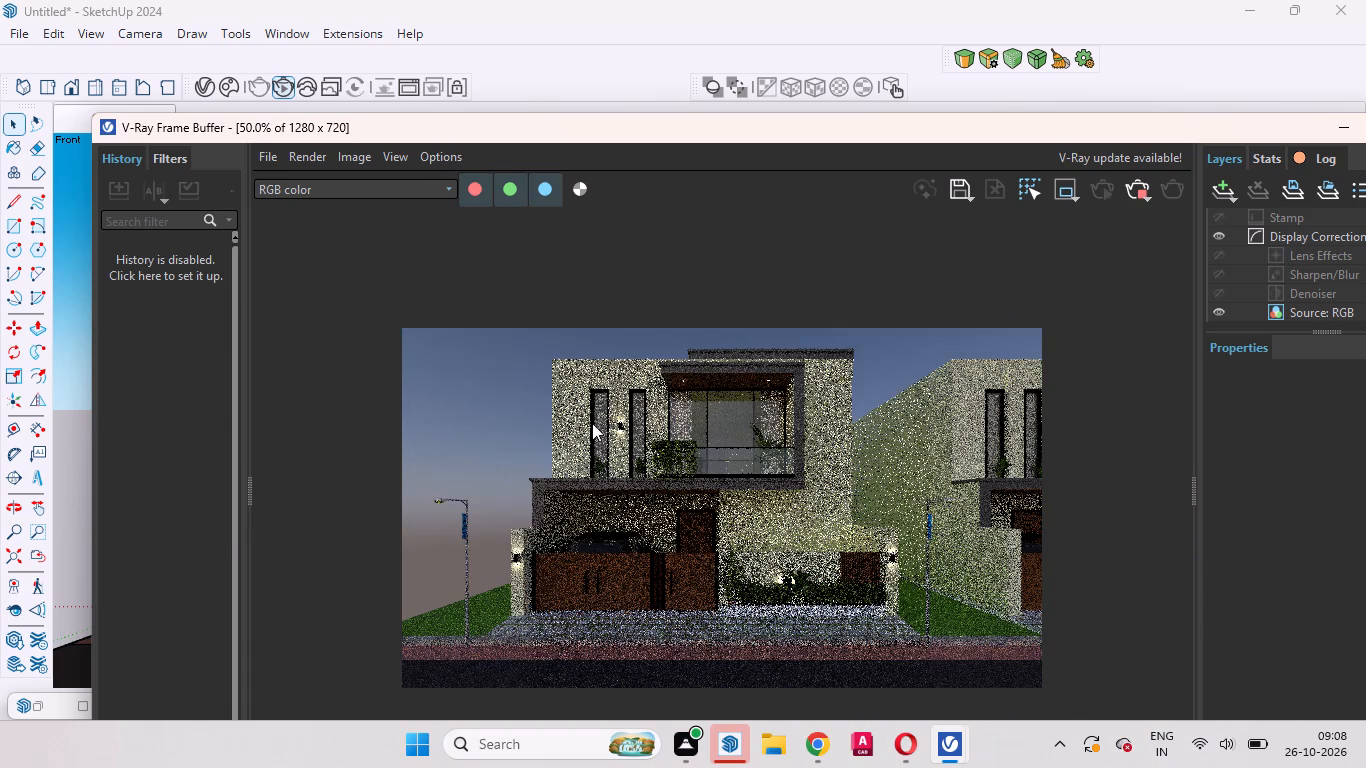
{"action": "scroll", "coordinate": [682, 376], "scroll_direction": "up", "scroll_amount": 1}
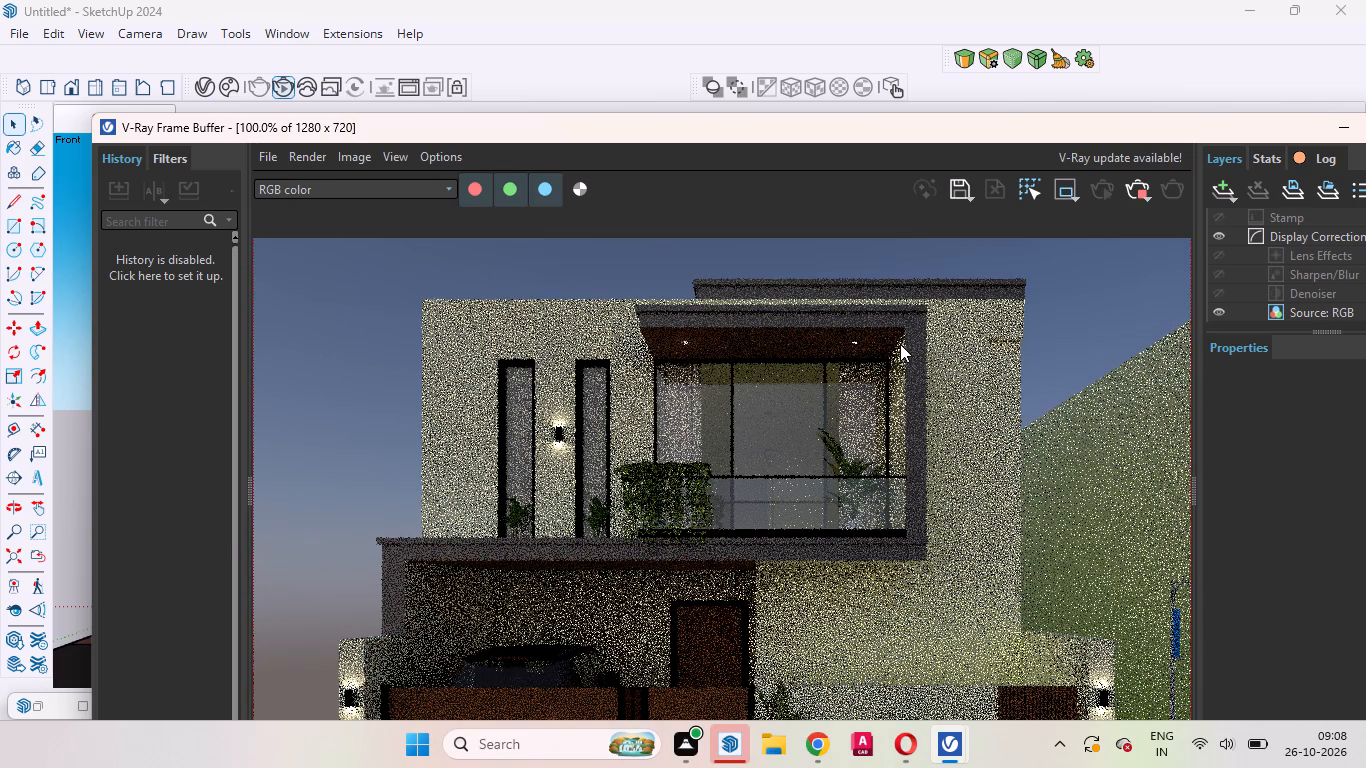
{"action": "scroll", "coordinate": [867, 354], "scroll_direction": "up", "scroll_amount": 1}
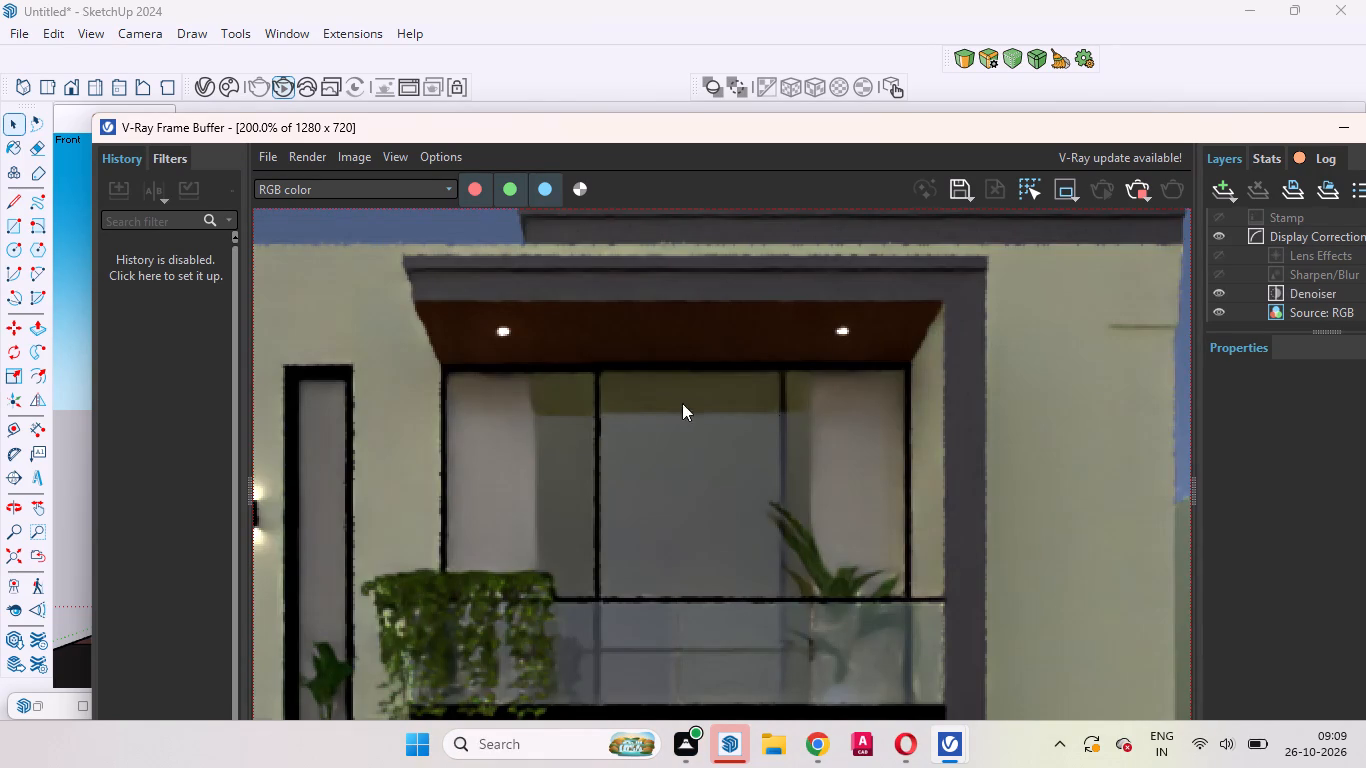
{"action": "scroll", "coordinate": [764, 394], "scroll_direction": "down", "scroll_amount": 2}
{"action": "middle_click_drag", "start_coordinate": [761, 432], "coordinate": [761, 538]}
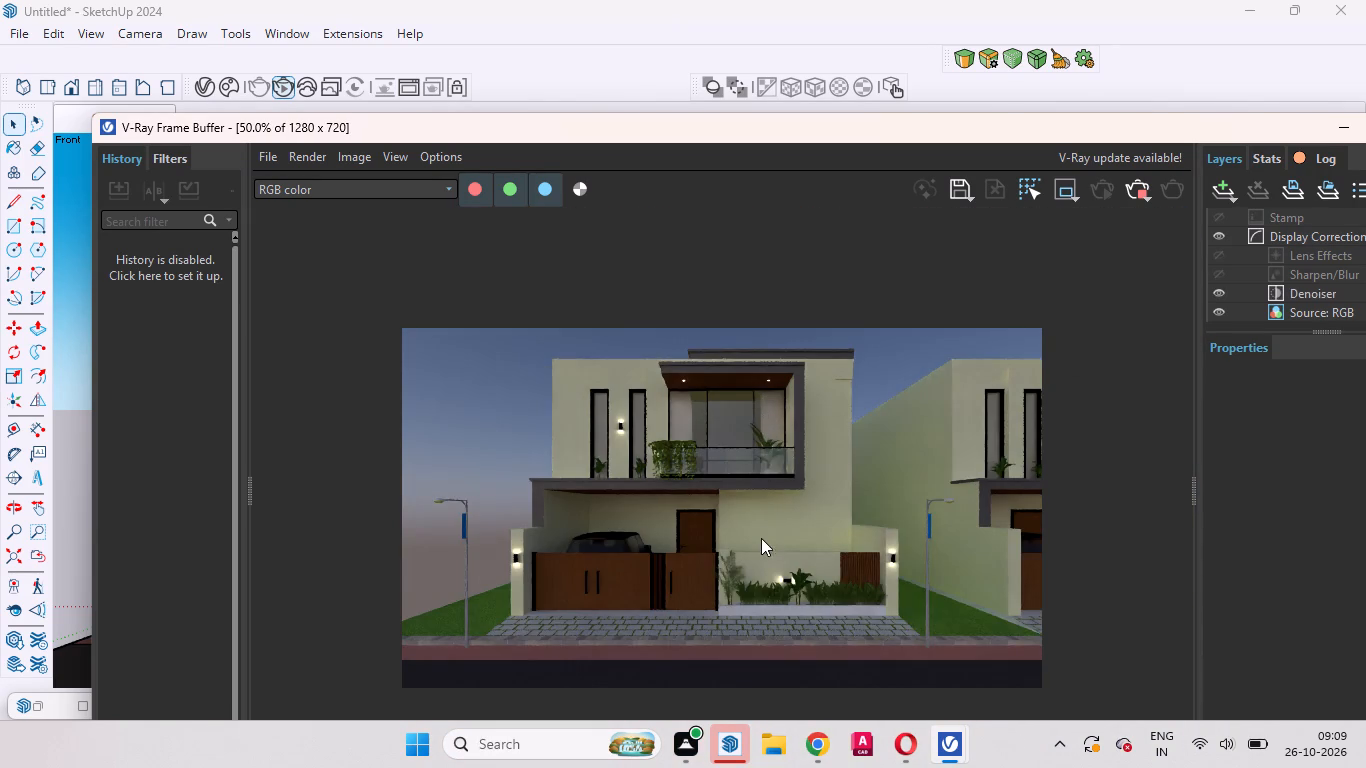
Examine the balcony, car porch and front yard lighting from a high viewpoint in the interactive render.
{"action": "left_click_drag", "start_coordinate": [756, 135], "coordinate": [871, 709]}
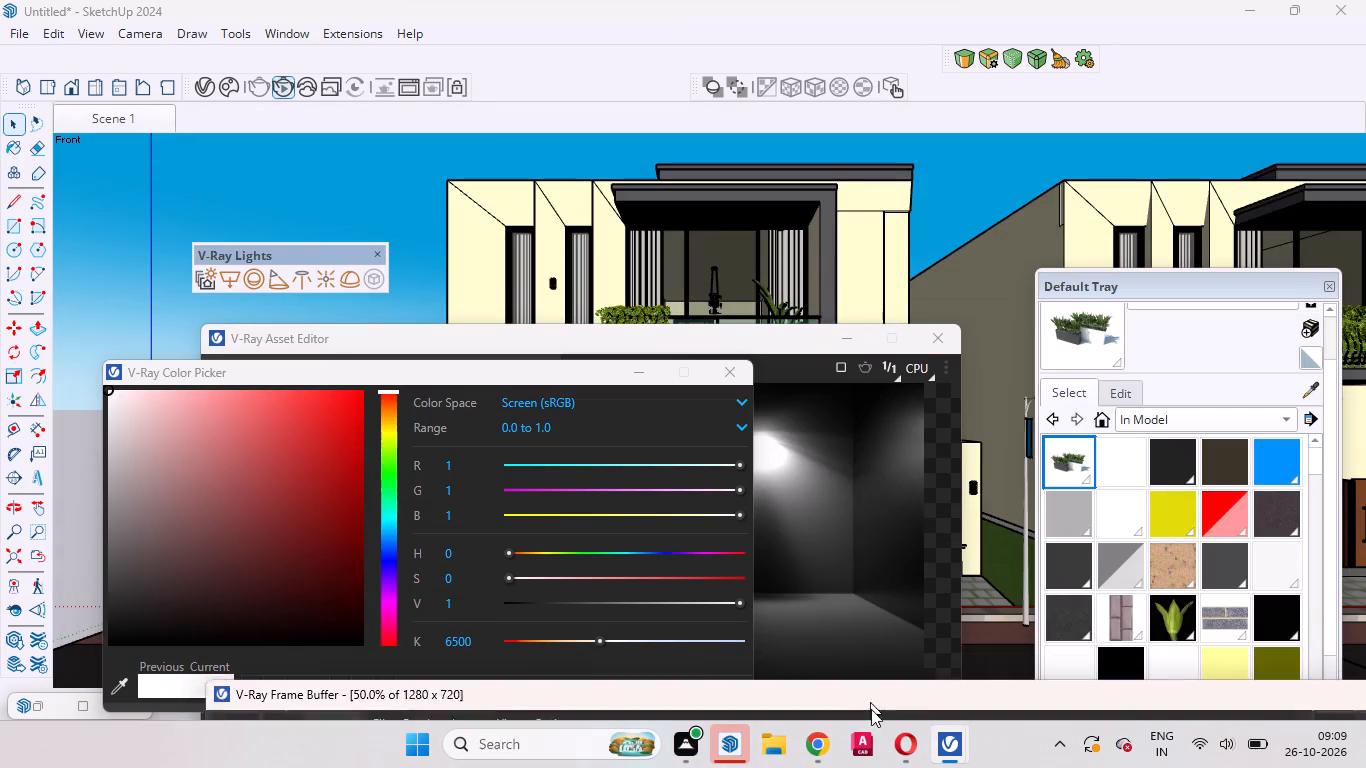
{"action": "left_click_drag", "start_coordinate": [871, 709], "coordinate": [874, 715]}
{"action": "left_click_drag", "start_coordinate": [665, 336], "coordinate": [638, 638]}
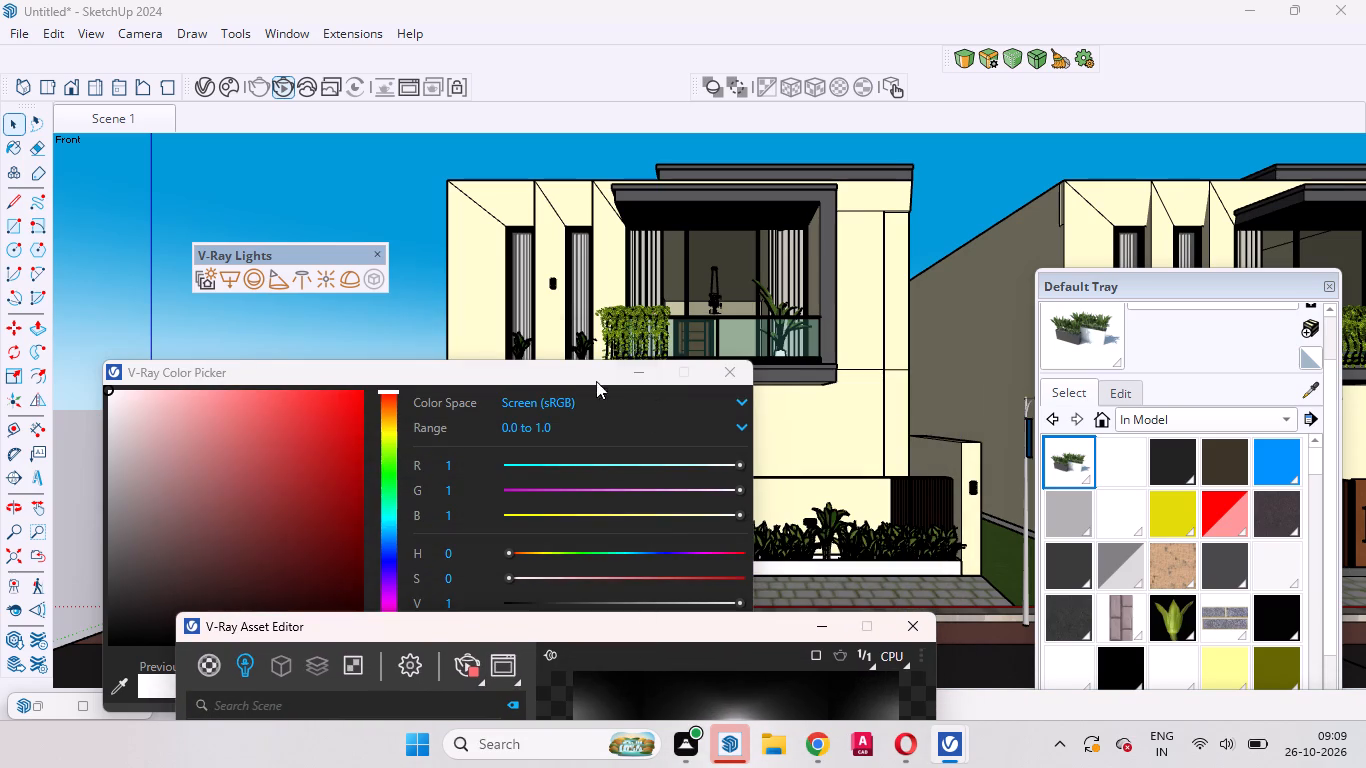
{"action": "left_click_drag", "start_coordinate": [555, 369], "coordinate": [578, 622]}
{"action": "middle_click_drag", "start_coordinate": [716, 332], "coordinate": [704, 617]}
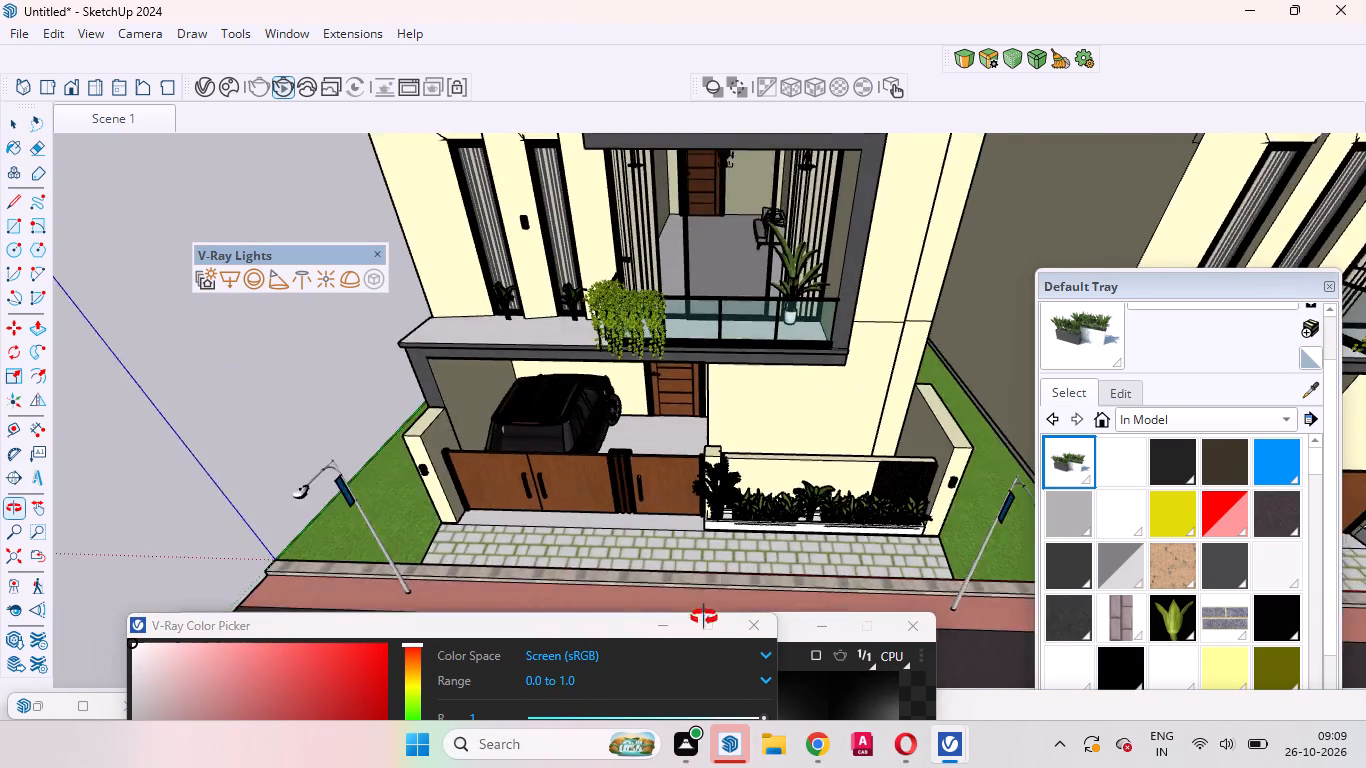
{"action": "middle_click_drag", "start_coordinate": [704, 617], "coordinate": [711, 636]}
{"action": "middle_click_drag", "start_coordinate": [677, 319], "coordinate": [671, 387]}
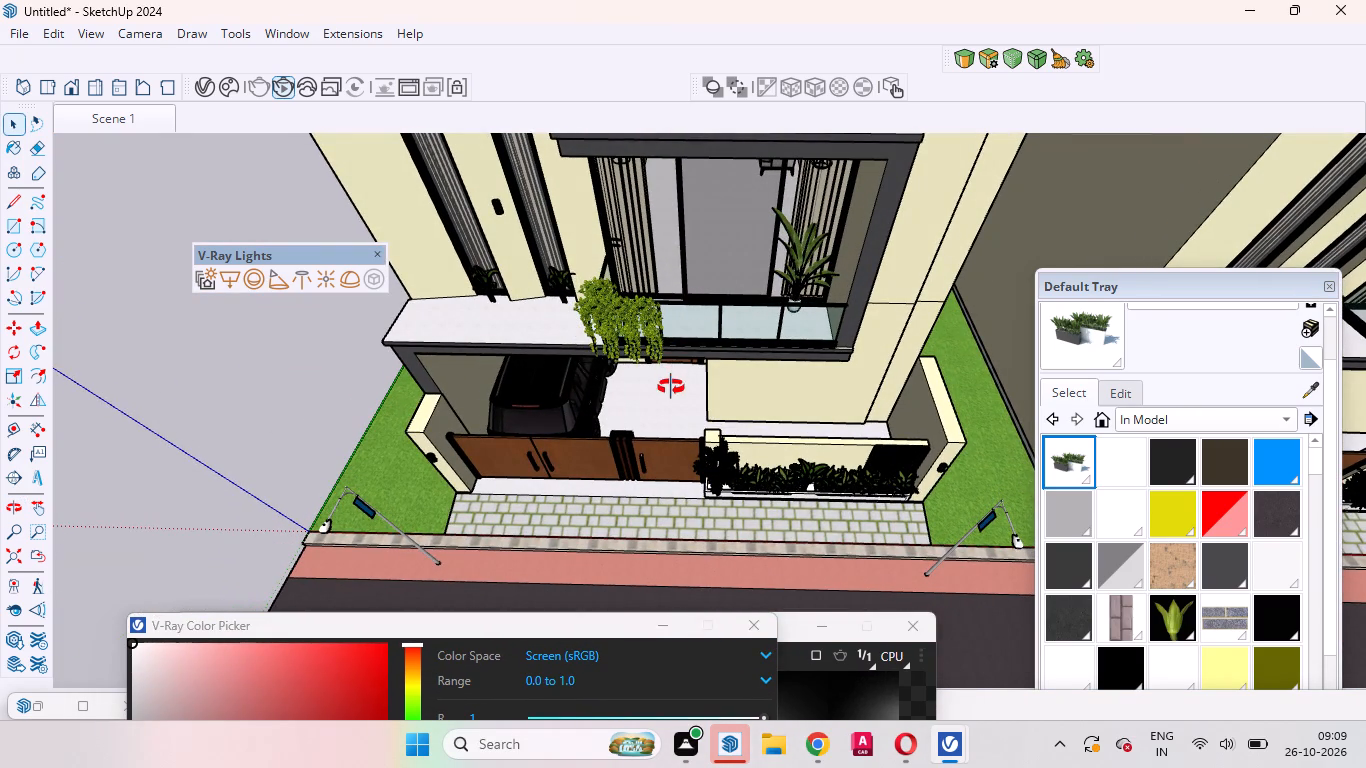
{"action": "middle_click_drag", "start_coordinate": [671, 387], "coordinate": [665, 406]}
{"action": "left_click_drag", "start_coordinate": [577, 622], "coordinate": [530, 469]}
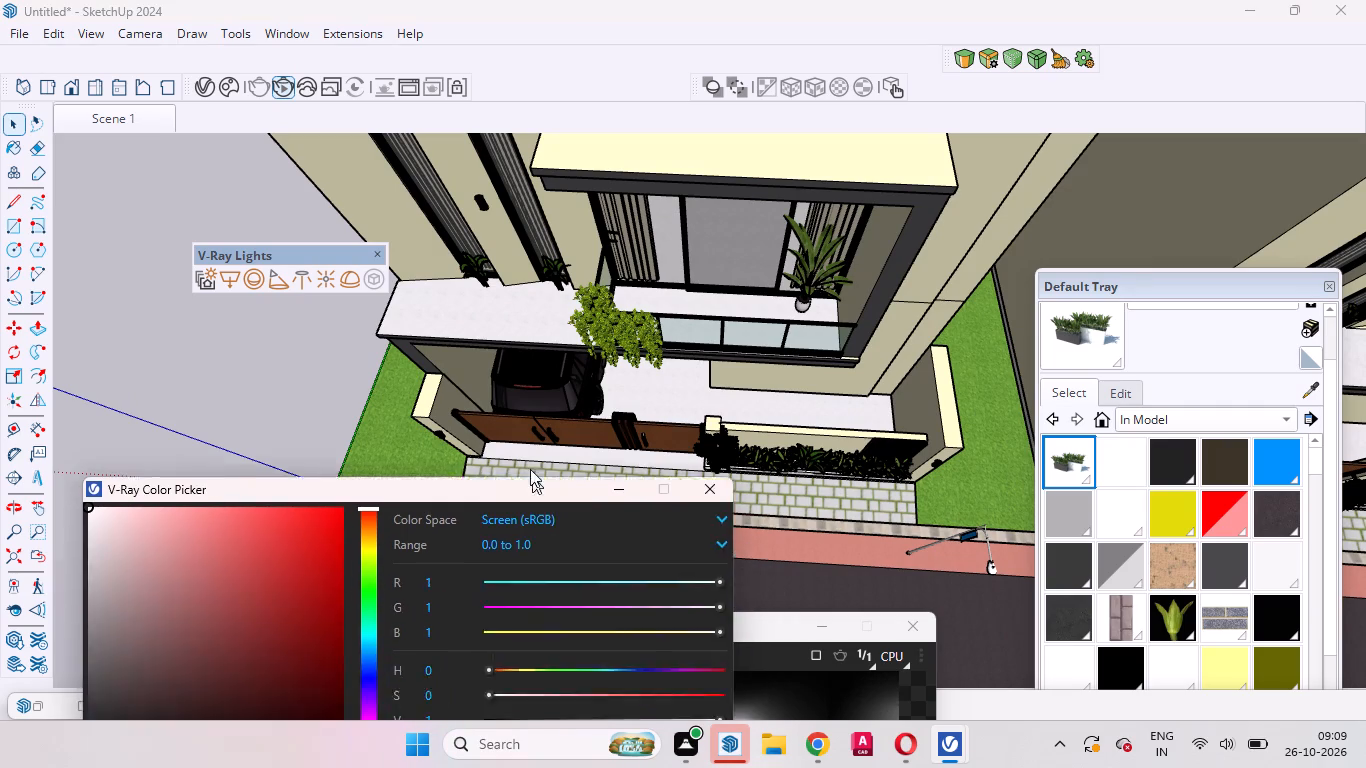
{"action": "left_click_drag", "start_coordinate": [530, 469], "coordinate": [510, 478]}
{"action": "left_click_drag", "start_coordinate": [1031, 711], "coordinate": [1030, 704]}
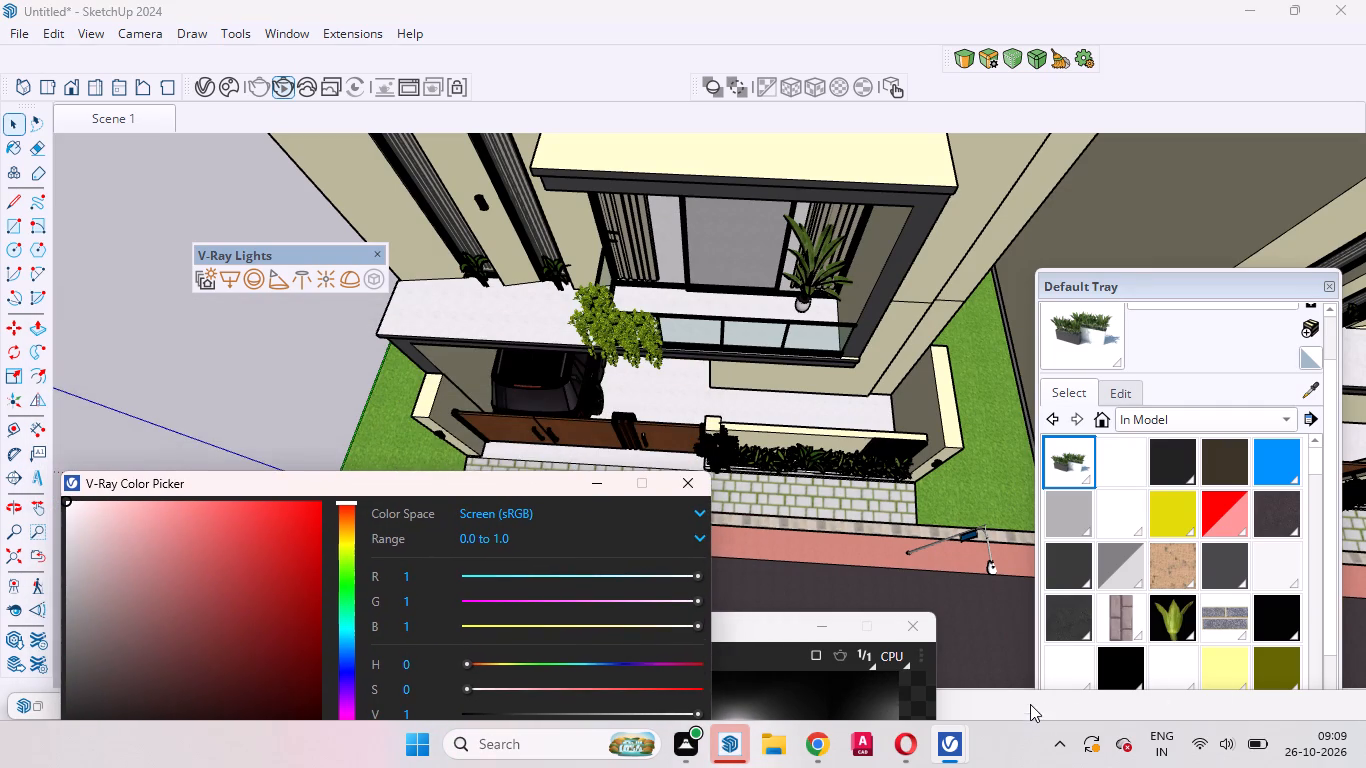
{"action": "left_click_drag", "start_coordinate": [1030, 704], "coordinate": [917, 201]}
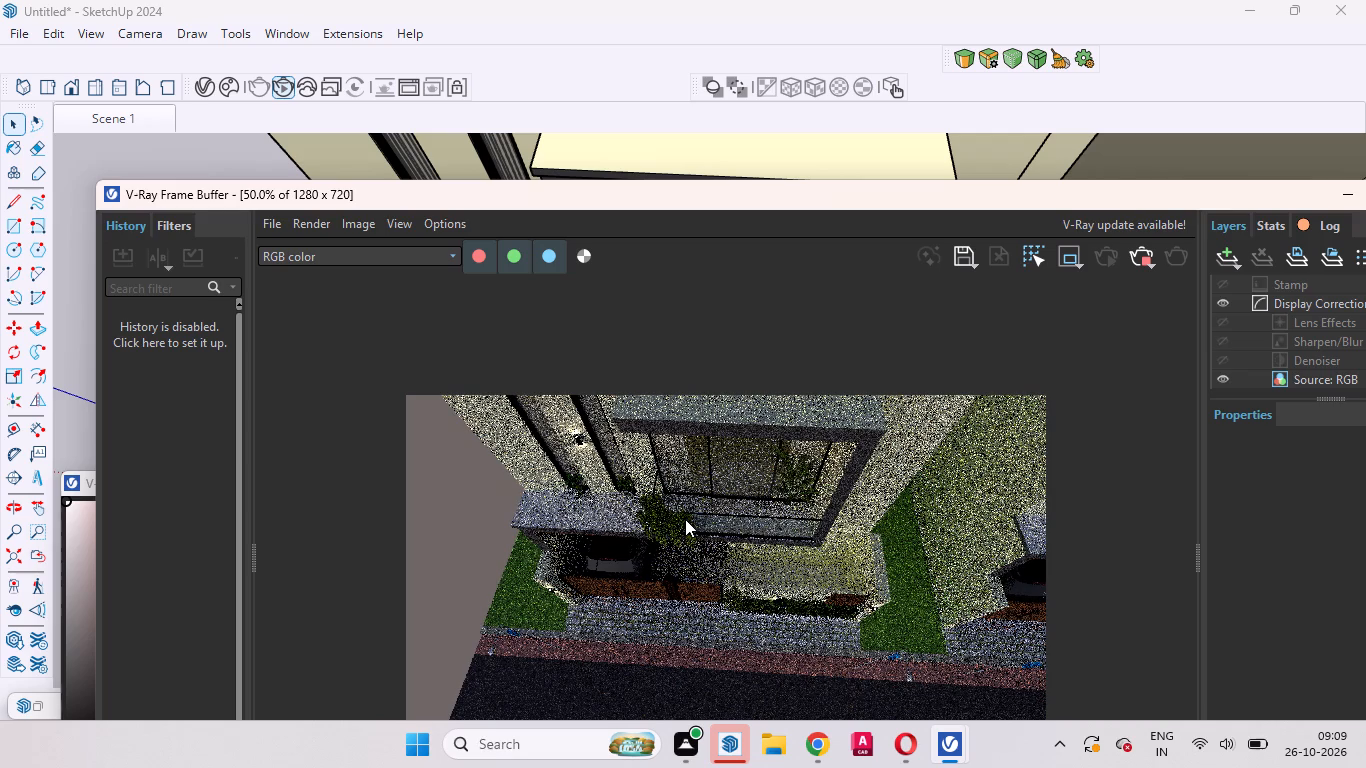
{"action": "scroll", "coordinate": [696, 471], "scroll_direction": "up", "scroll_amount": 1}
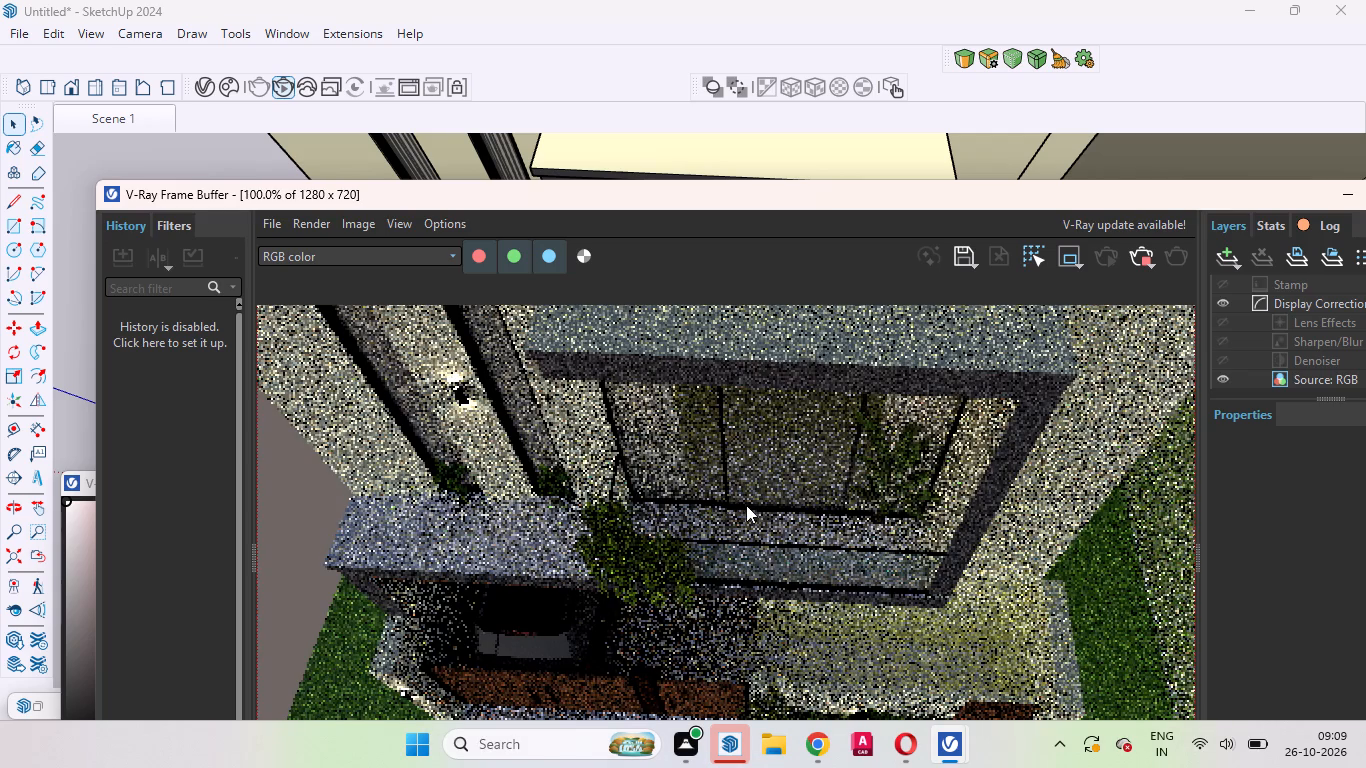
{"action": "scroll", "coordinate": [723, 473], "scroll_direction": "down", "scroll_amount": 2}
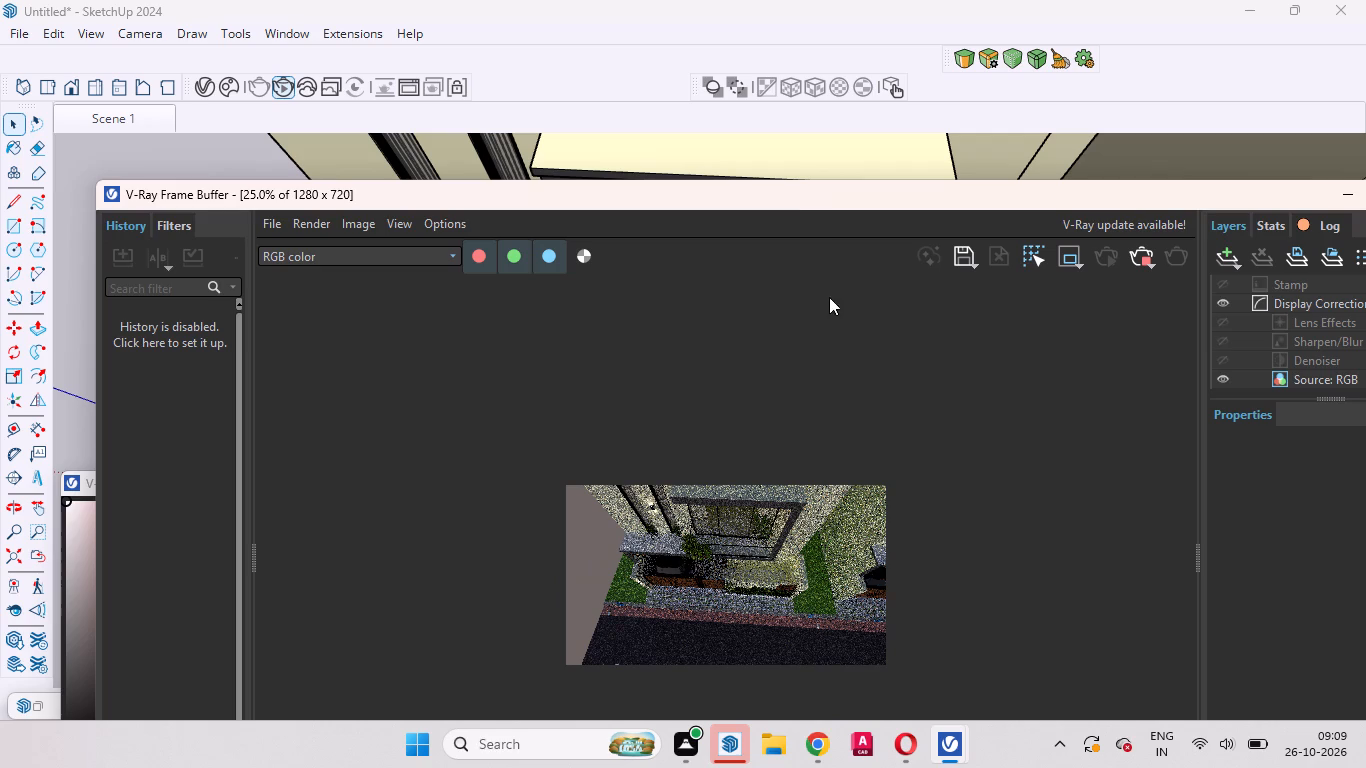
{"action": "left_click_drag", "start_coordinate": [776, 188], "coordinate": [699, 66]}
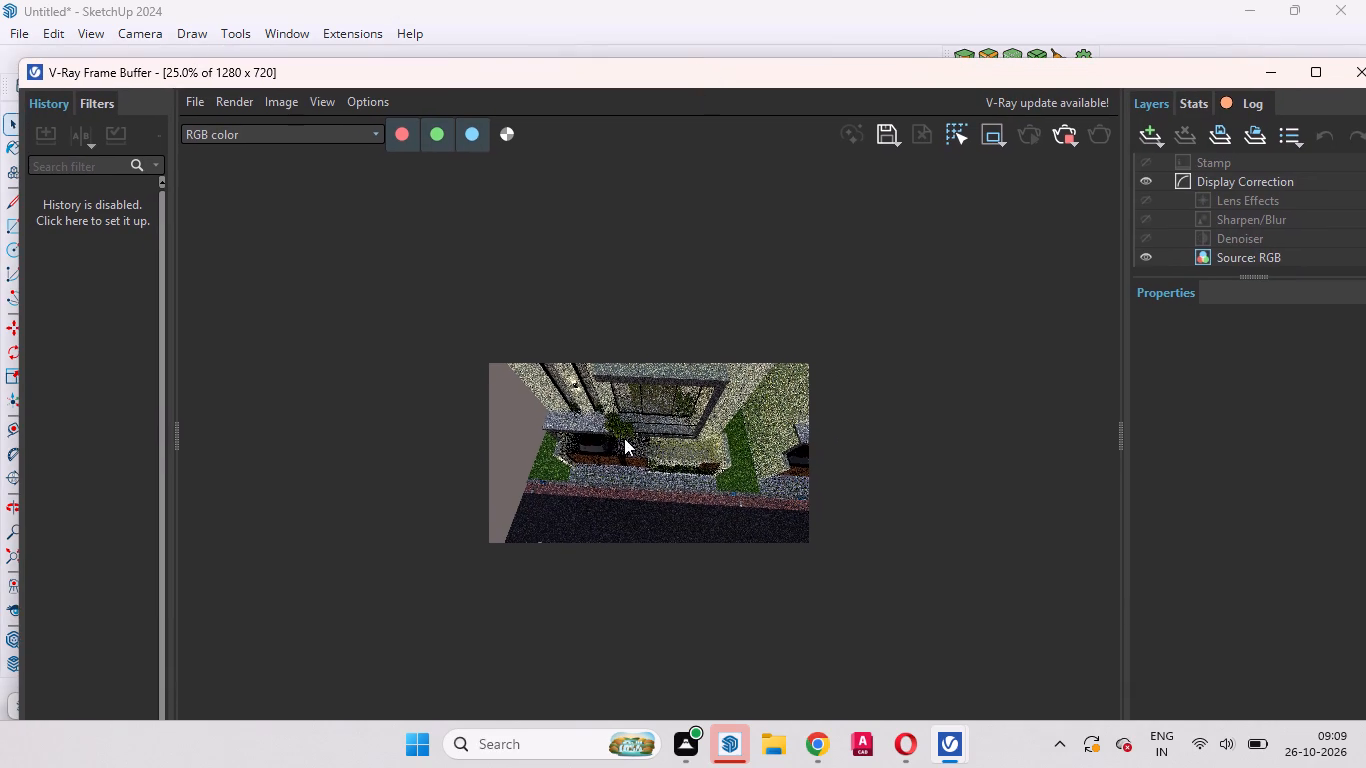
{"action": "scroll", "coordinate": [612, 464], "scroll_direction": "up", "scroll_amount": 1}
{"action": "scroll", "coordinate": [608, 292], "scroll_direction": "up", "scroll_amount": 1}
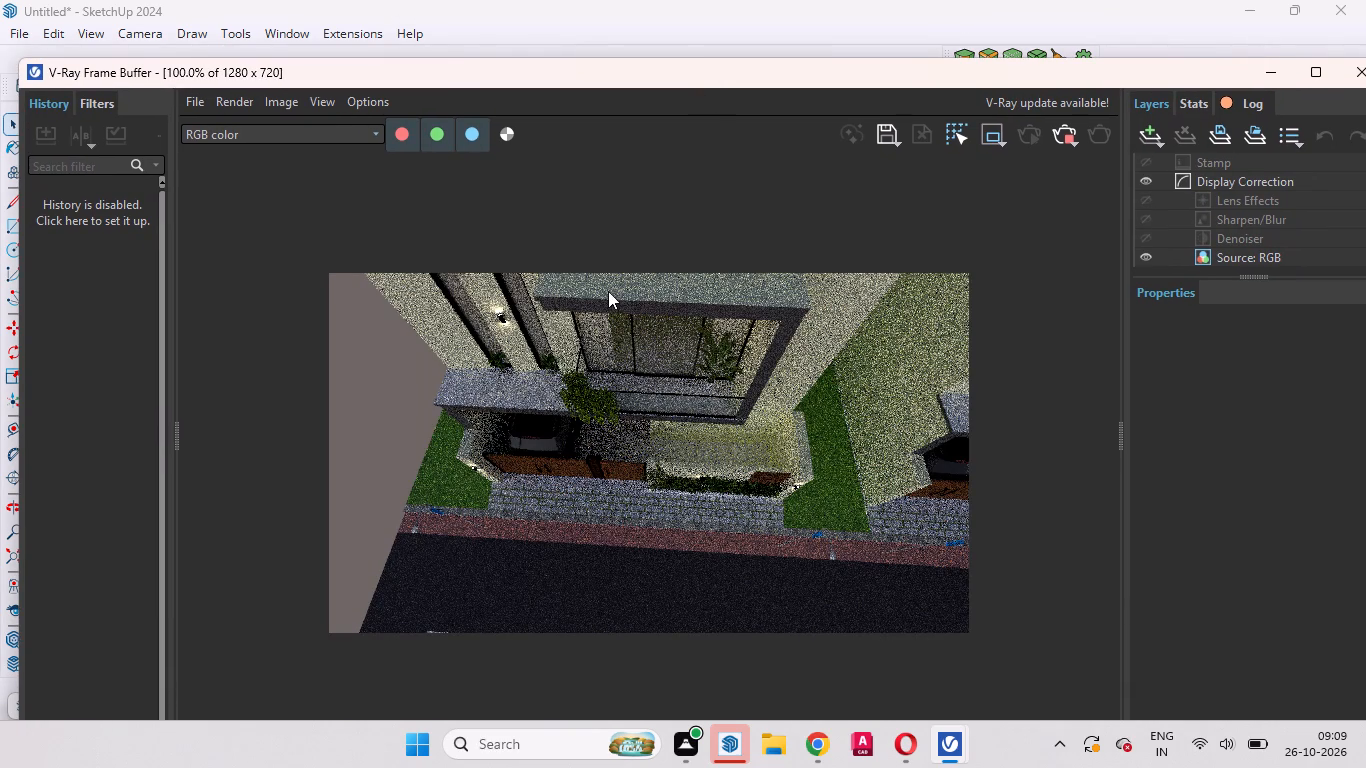
{"action": "scroll", "coordinate": [718, 334], "scroll_direction": "down", "scroll_amount": 1}
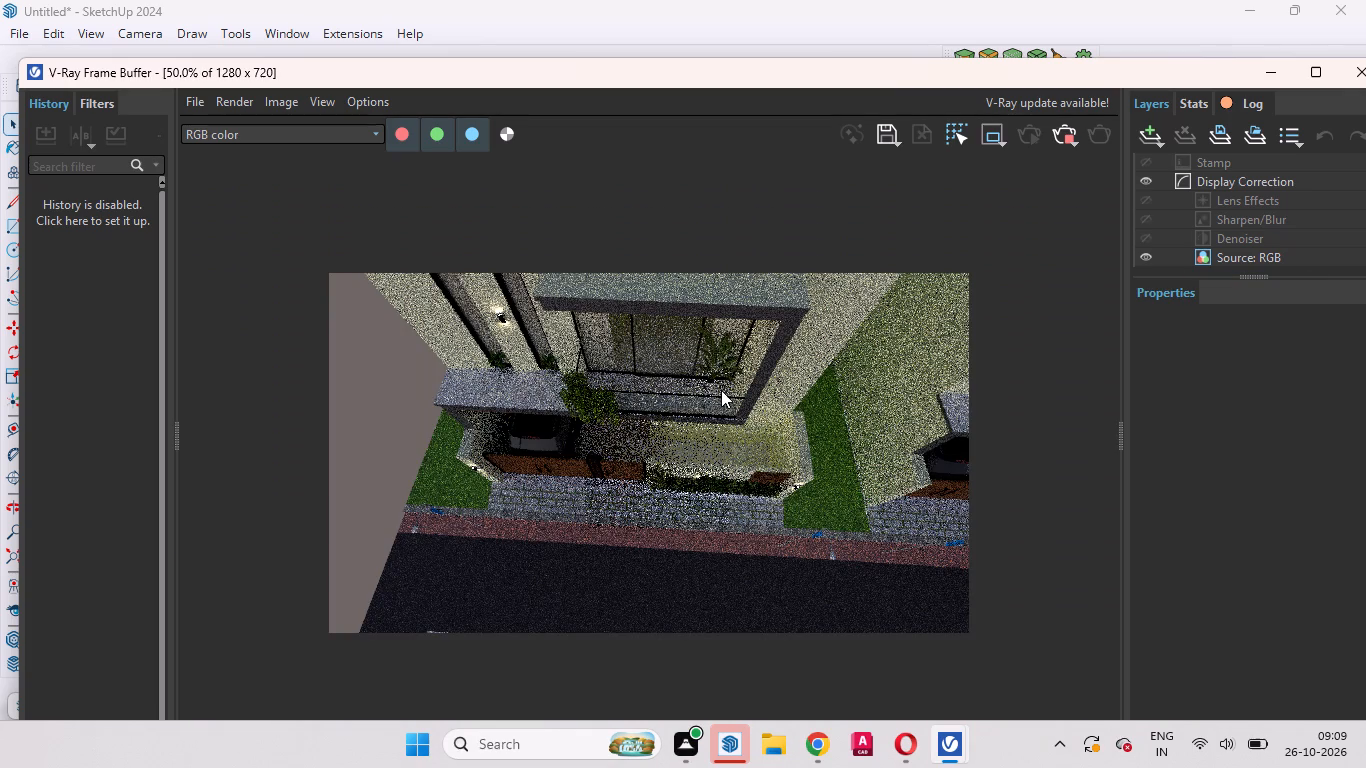
{"action": "scroll", "coordinate": [721, 391], "scroll_direction": "up", "scroll_amount": 1}
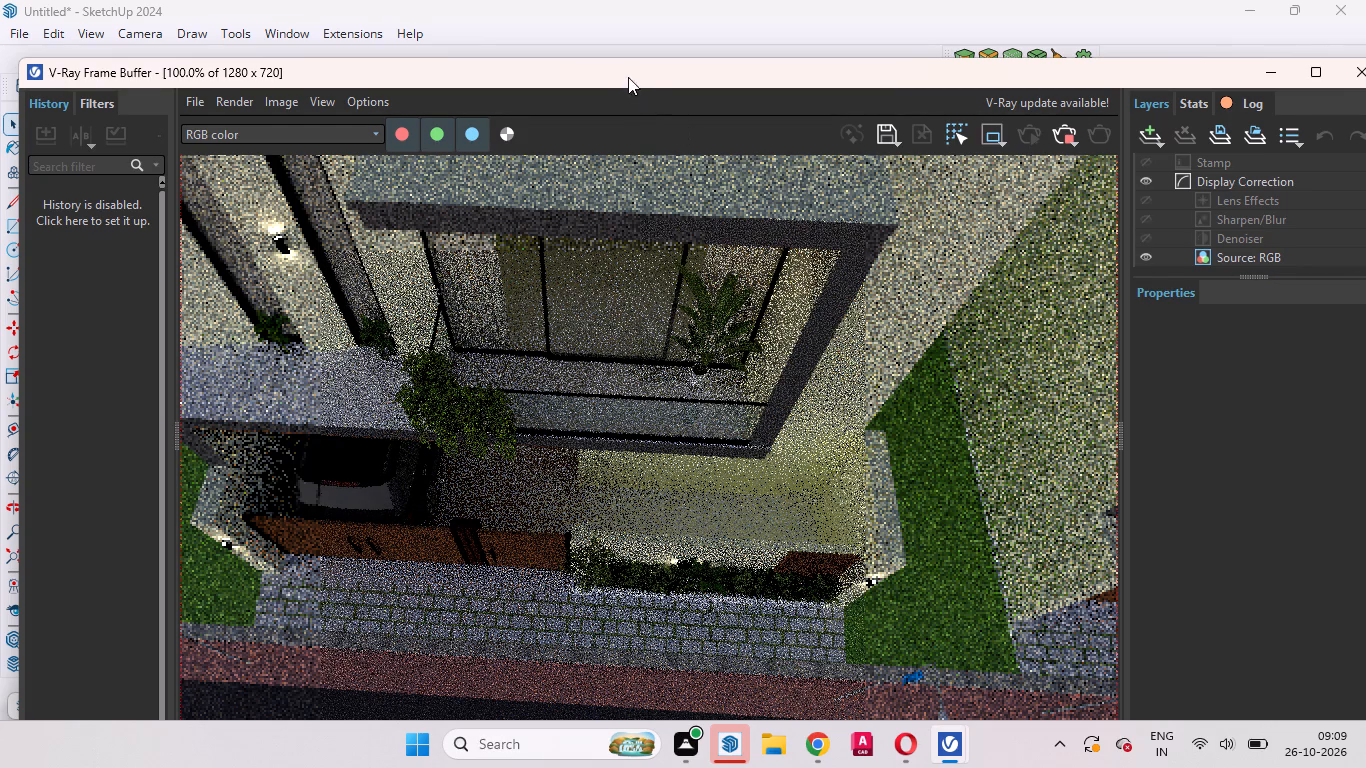
Close the color picker and review the IES Light's settings in the V-Ray Asset Editor.
{"action": "left_click_drag", "start_coordinate": [628, 77], "coordinate": [764, 603]}
{"action": "left_click_drag", "start_coordinate": [541, 484], "coordinate": [540, 484]}
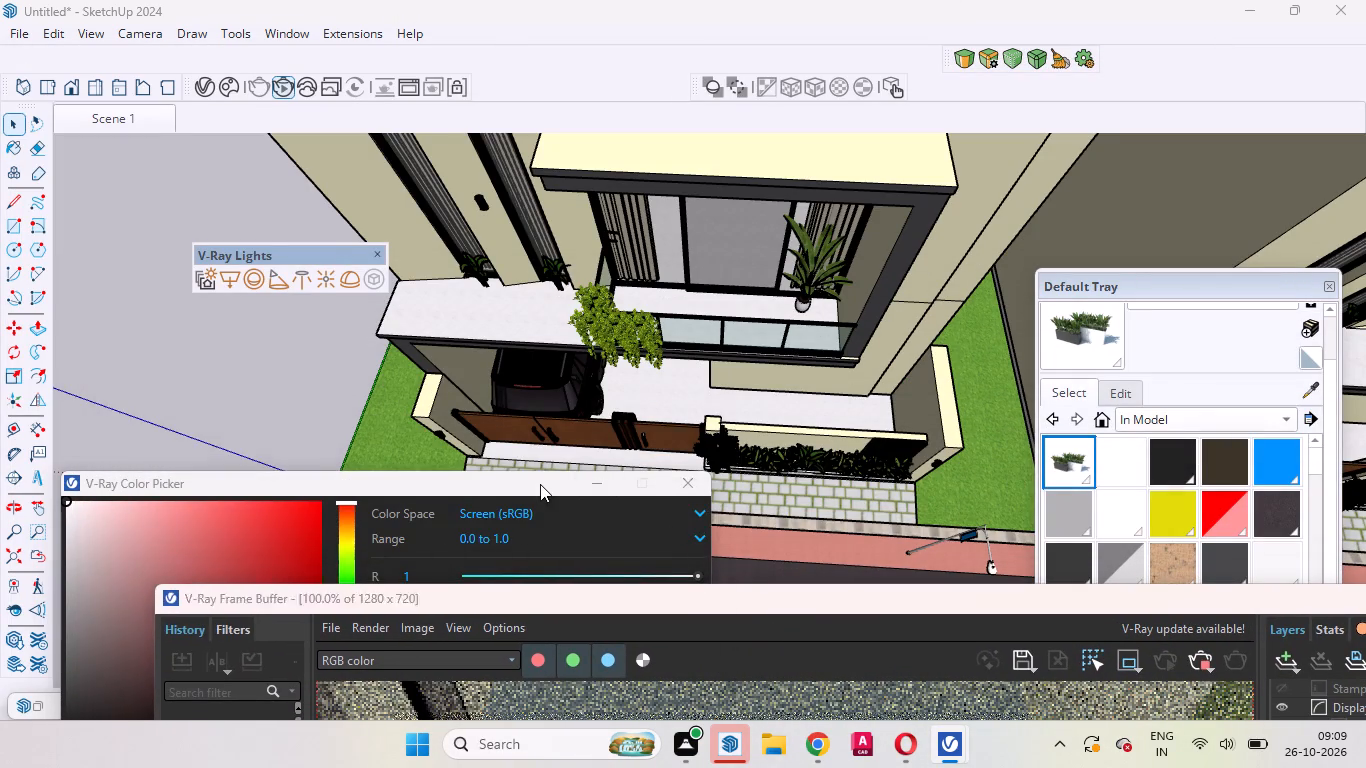
{"action": "left_click_drag", "start_coordinate": [540, 484], "coordinate": [648, 158]}
{"action": "left_click", "coordinate": [786, 154]}
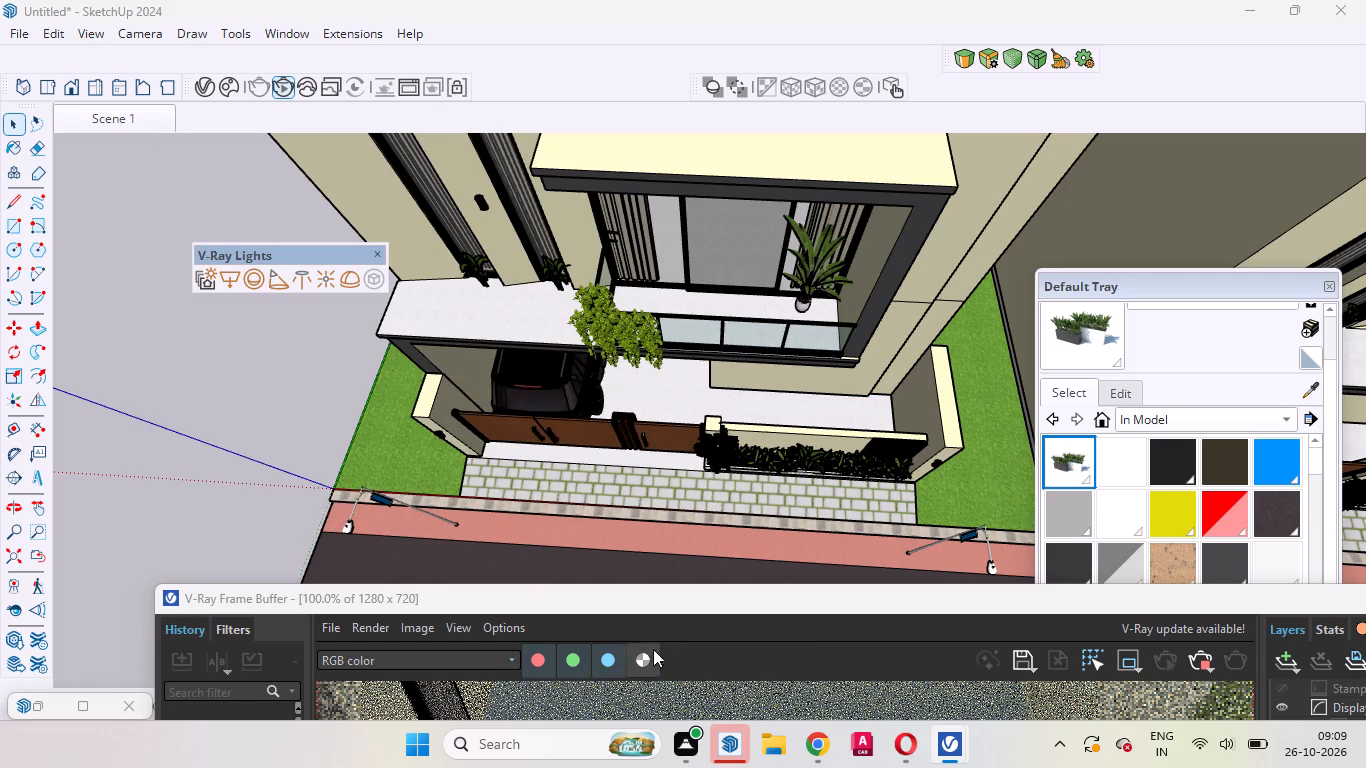
{"action": "left_click", "coordinate": [211, 88]}
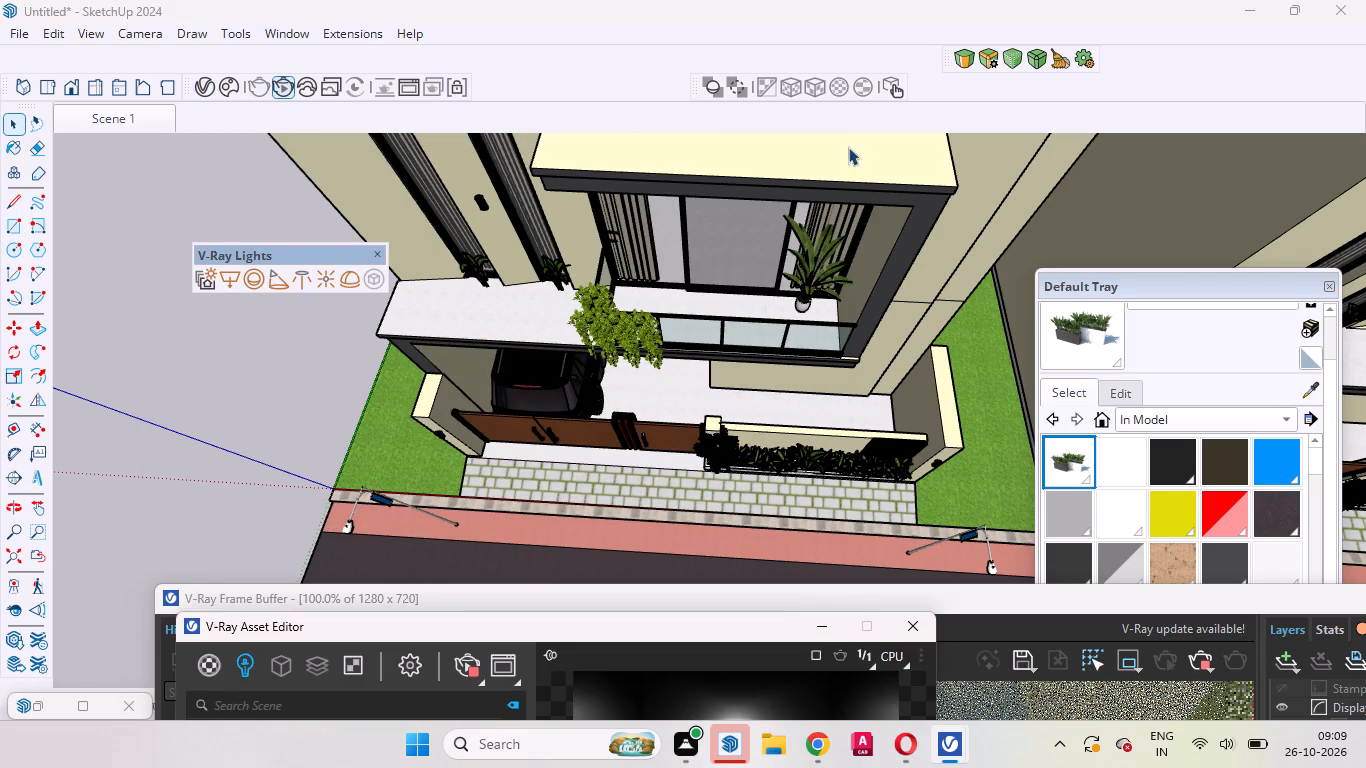
{"action": "left_click_drag", "start_coordinate": [606, 626], "coordinate": [588, 291]}
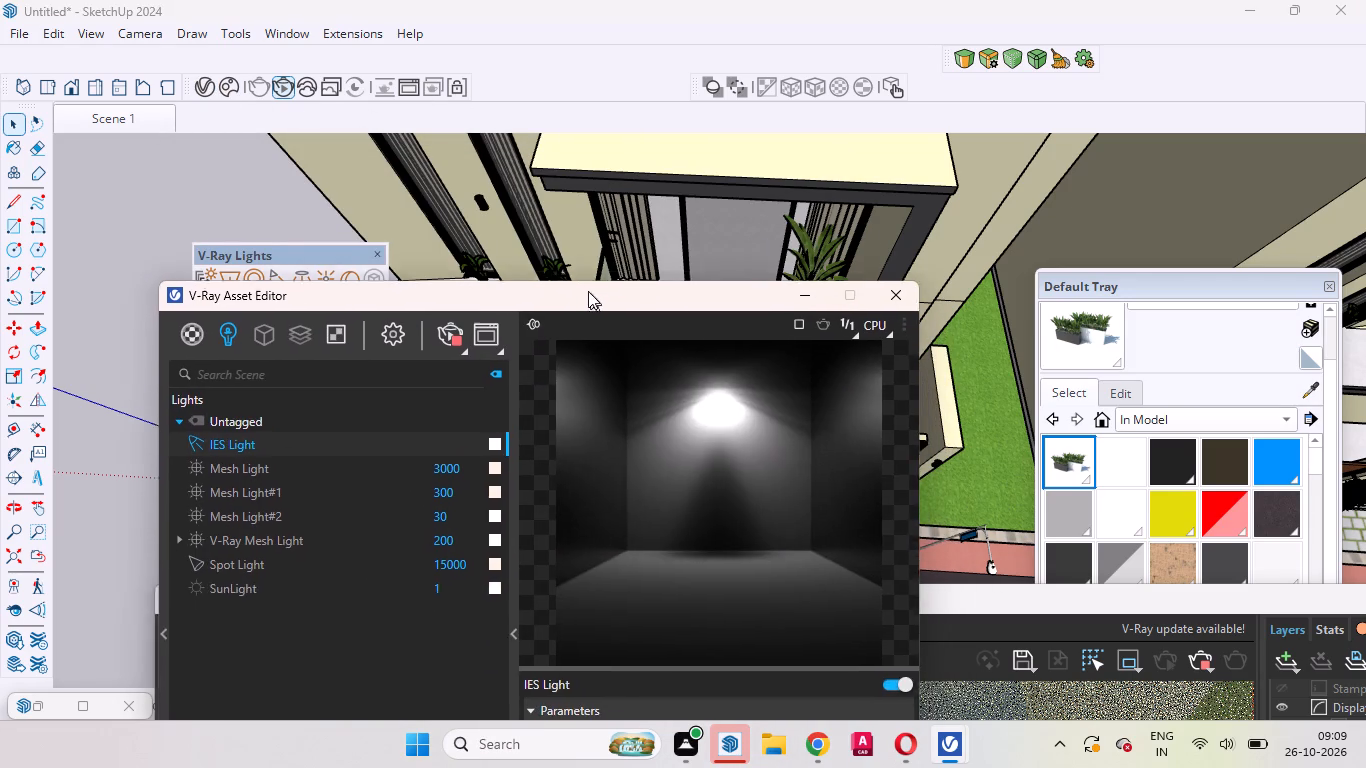
{"action": "left_click_drag", "start_coordinate": [588, 291], "coordinate": [582, 265]}
{"action": "left_click_drag", "start_coordinate": [631, 271], "coordinate": [562, 171]}
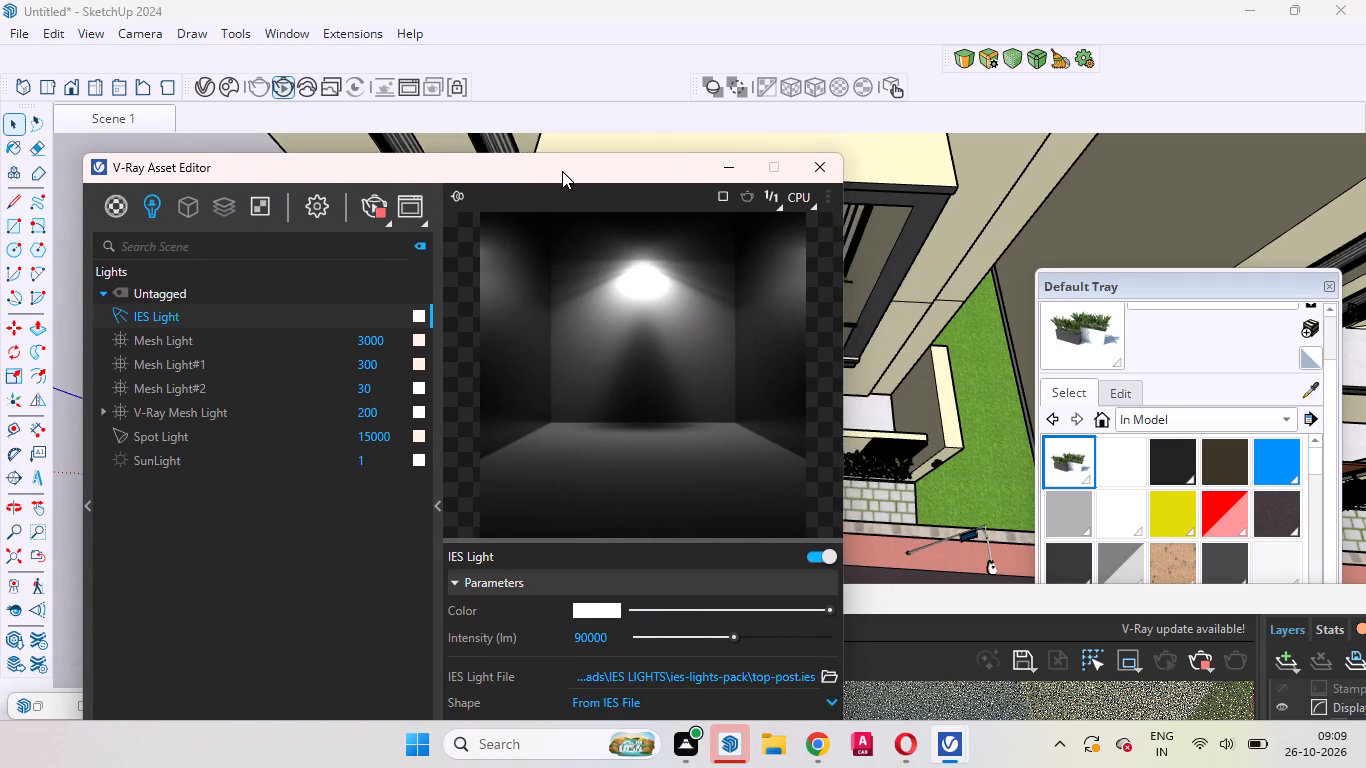
{"action": "left_click_drag", "start_coordinate": [562, 171], "coordinate": [576, 157]}
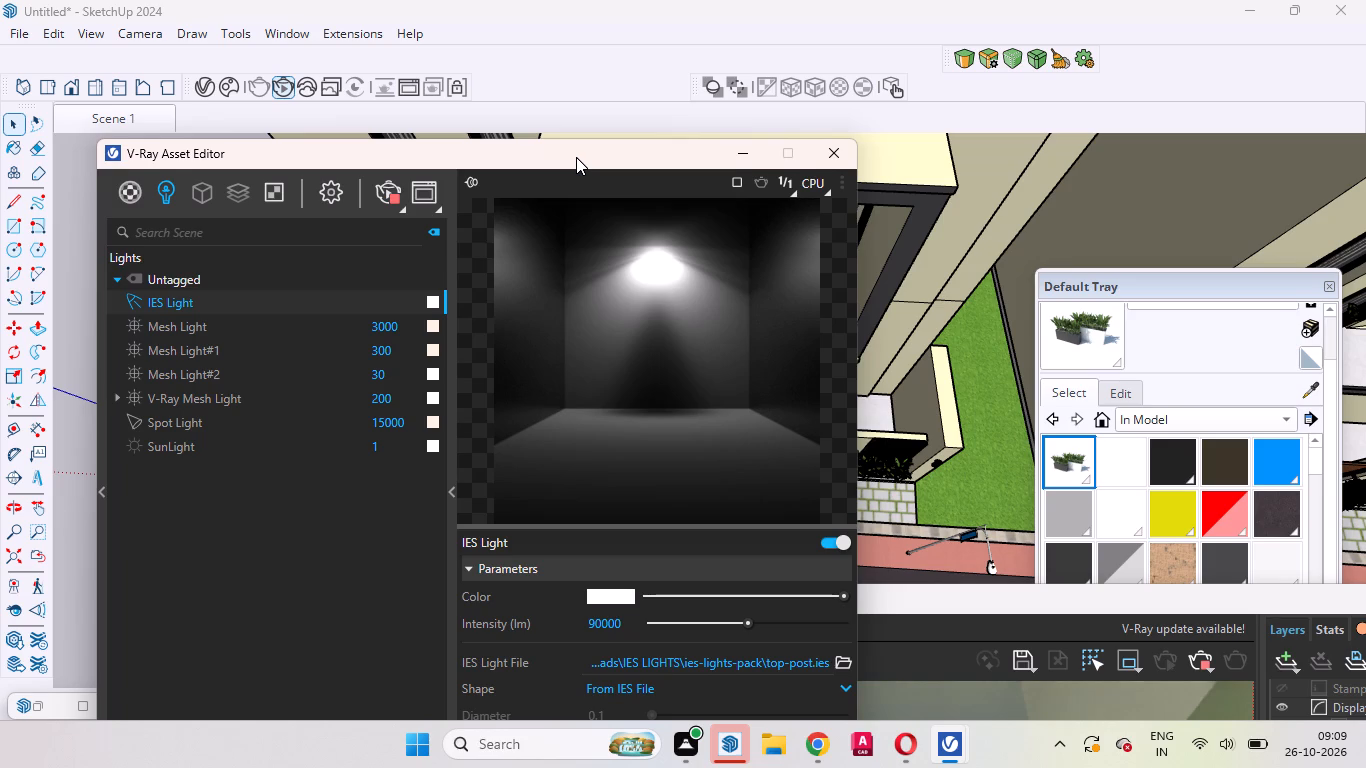
{"action": "left_click_drag", "start_coordinate": [576, 157], "coordinate": [622, 467]}
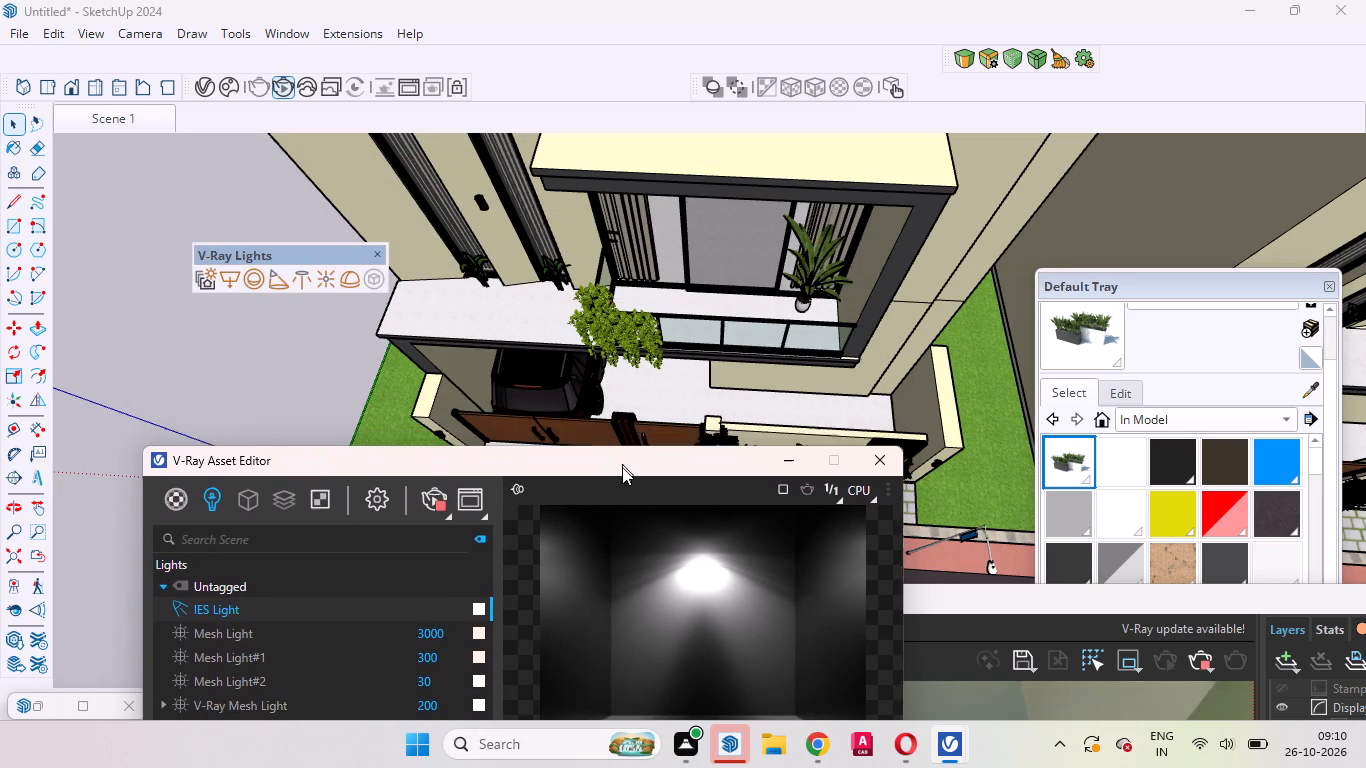
{"action": "left_click_drag", "start_coordinate": [622, 467], "coordinate": [622, 696]}
Examine the balcony lighting in the denoised overhead render, and close the frame buffer.
{"action": "left_click_drag", "start_coordinate": [640, 607], "coordinate": [623, 384]}
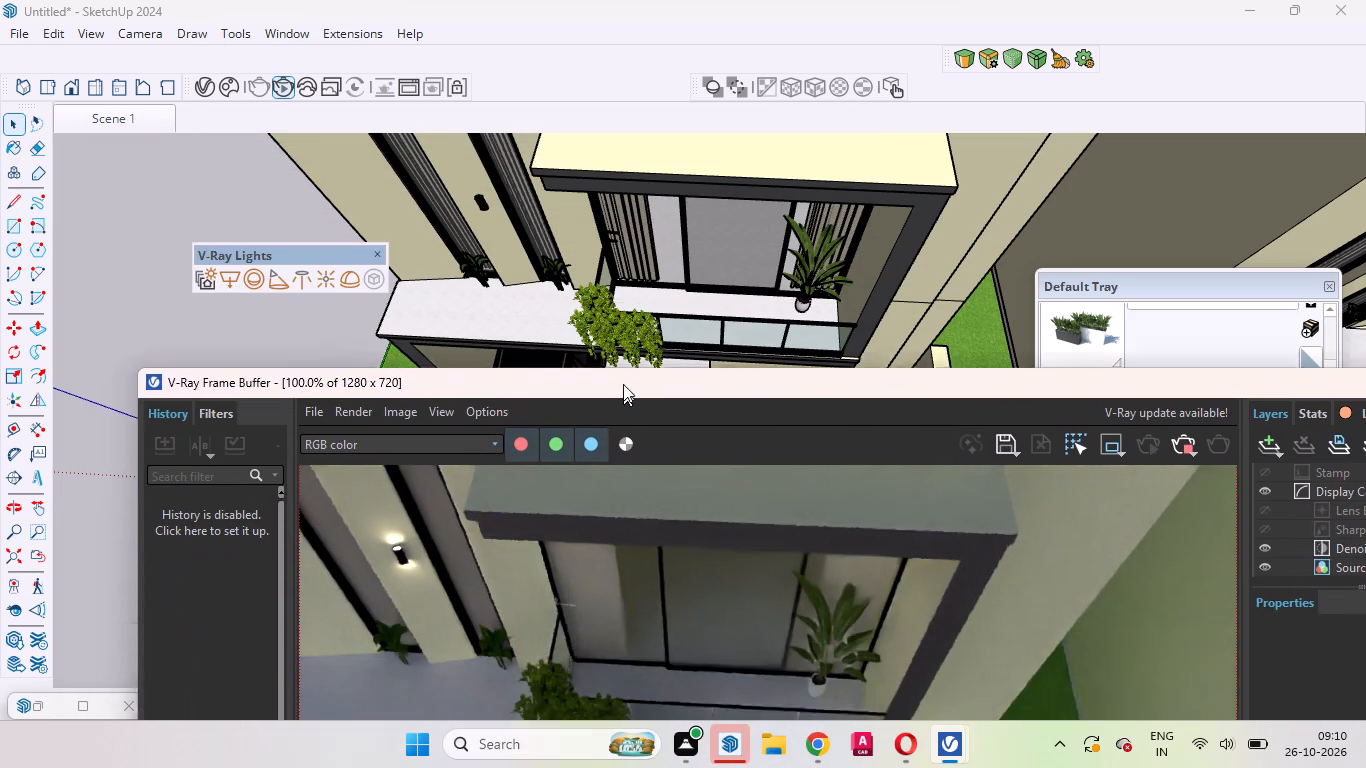
{"action": "left_click_drag", "start_coordinate": [623, 384], "coordinate": [631, 294]}
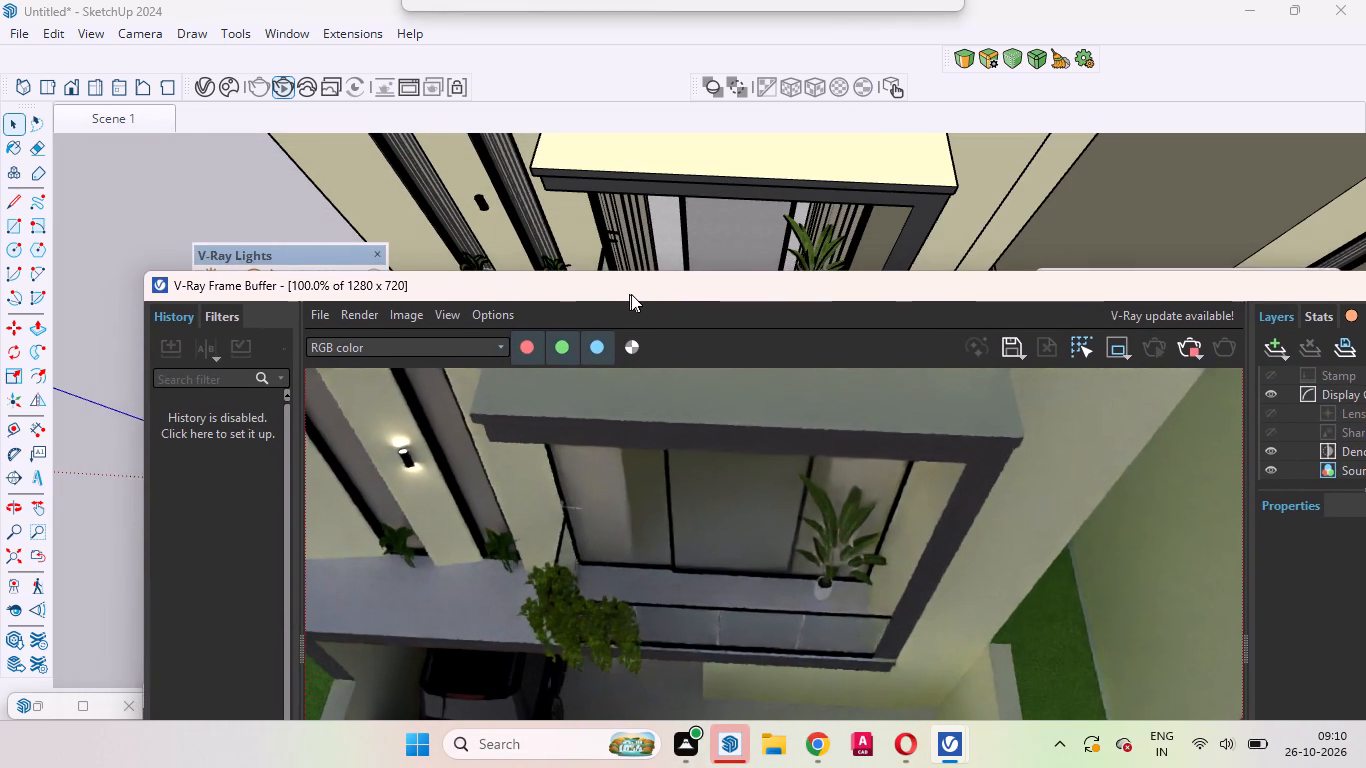
{"action": "left_click_drag", "start_coordinate": [631, 294], "coordinate": [683, 390]}
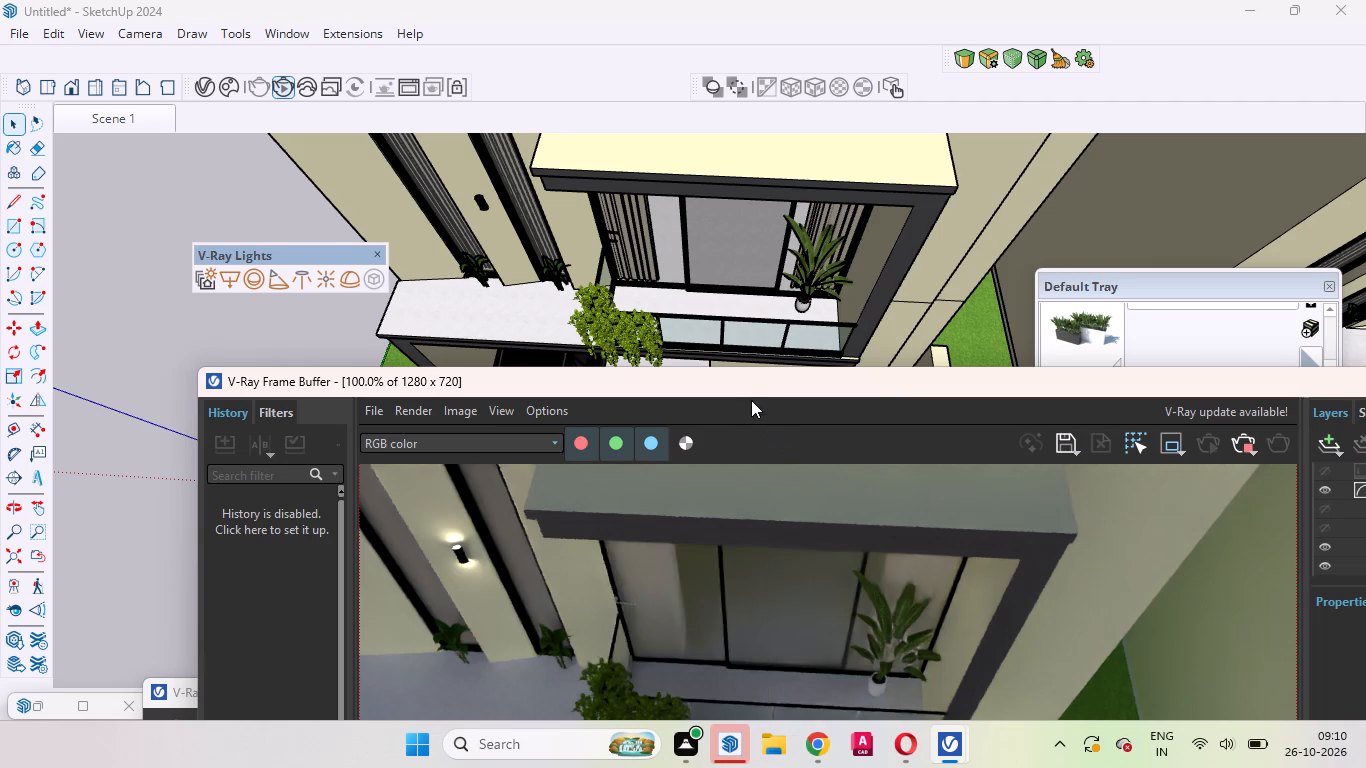
{"action": "left_click_drag", "start_coordinate": [748, 388], "coordinate": [603, 251]}
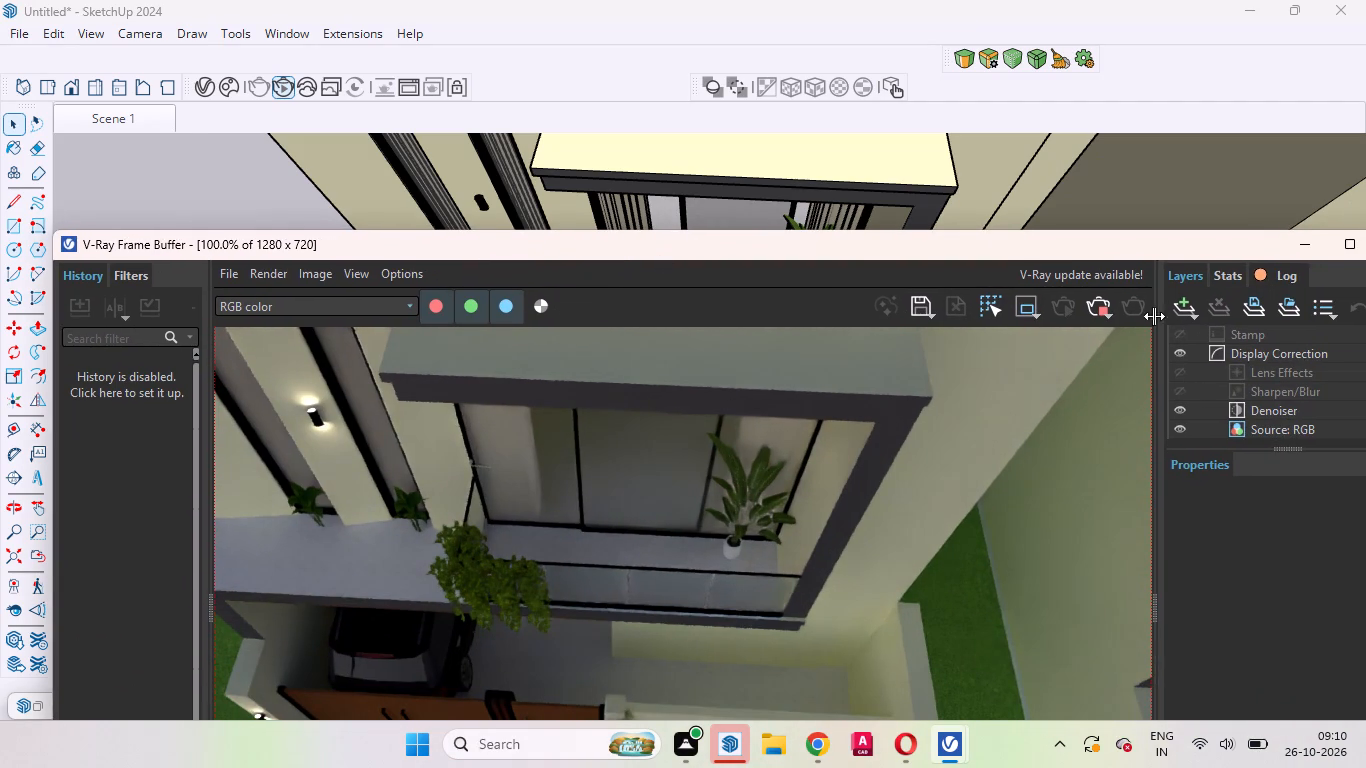
{"action": "left_click_drag", "start_coordinate": [1165, 249], "coordinate": [930, 268]}
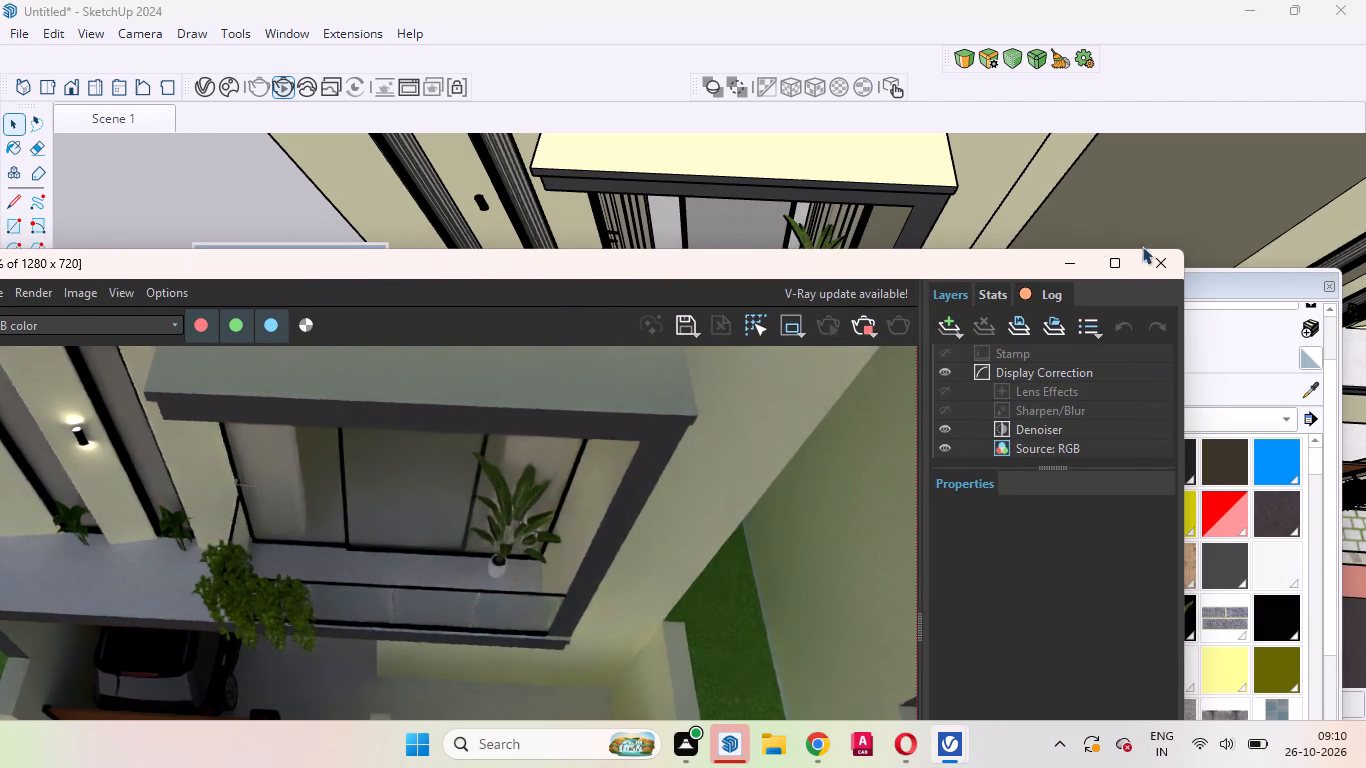
{"action": "left_click", "coordinate": [1157, 258]}
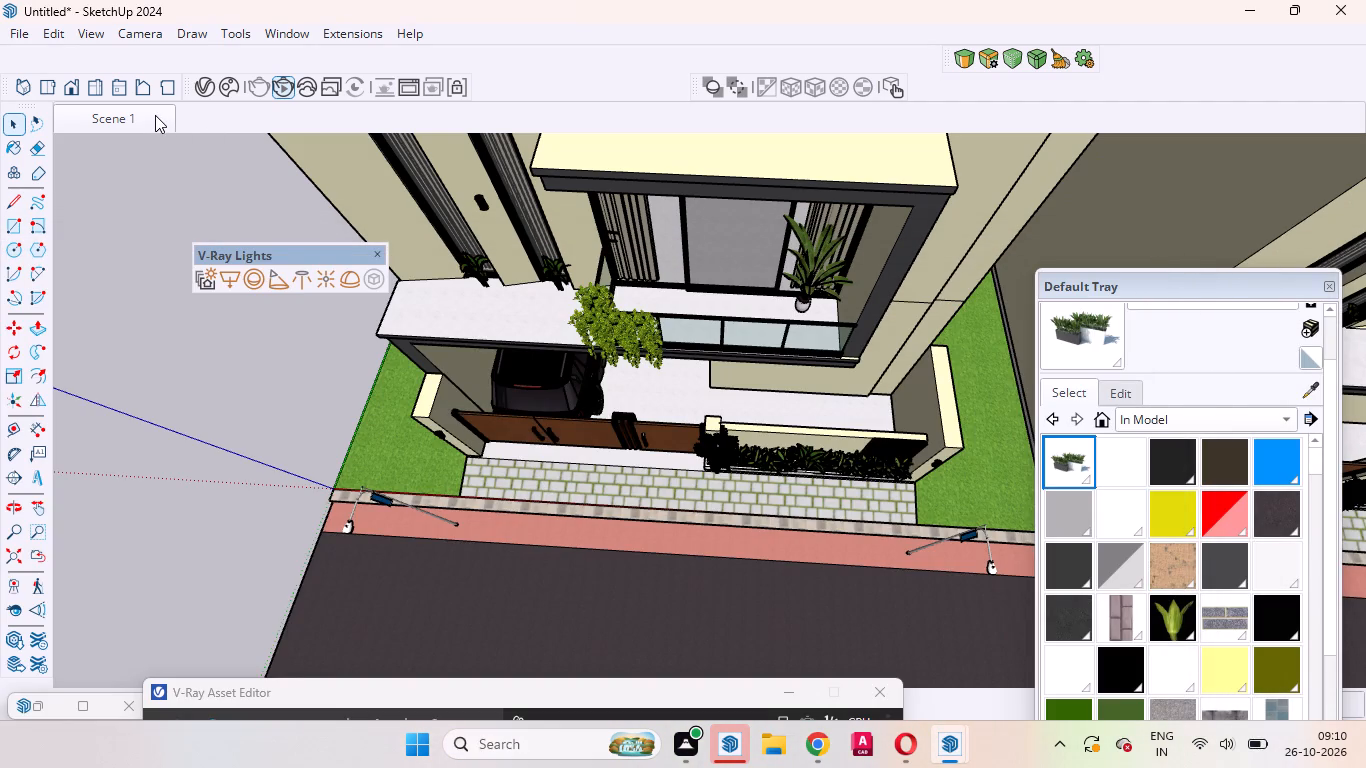
Return to the Scene 1 view and delete the IES light under the balcony downlight nearest the tall narrow windows.
{"action": "left_click", "coordinate": [154, 115]}
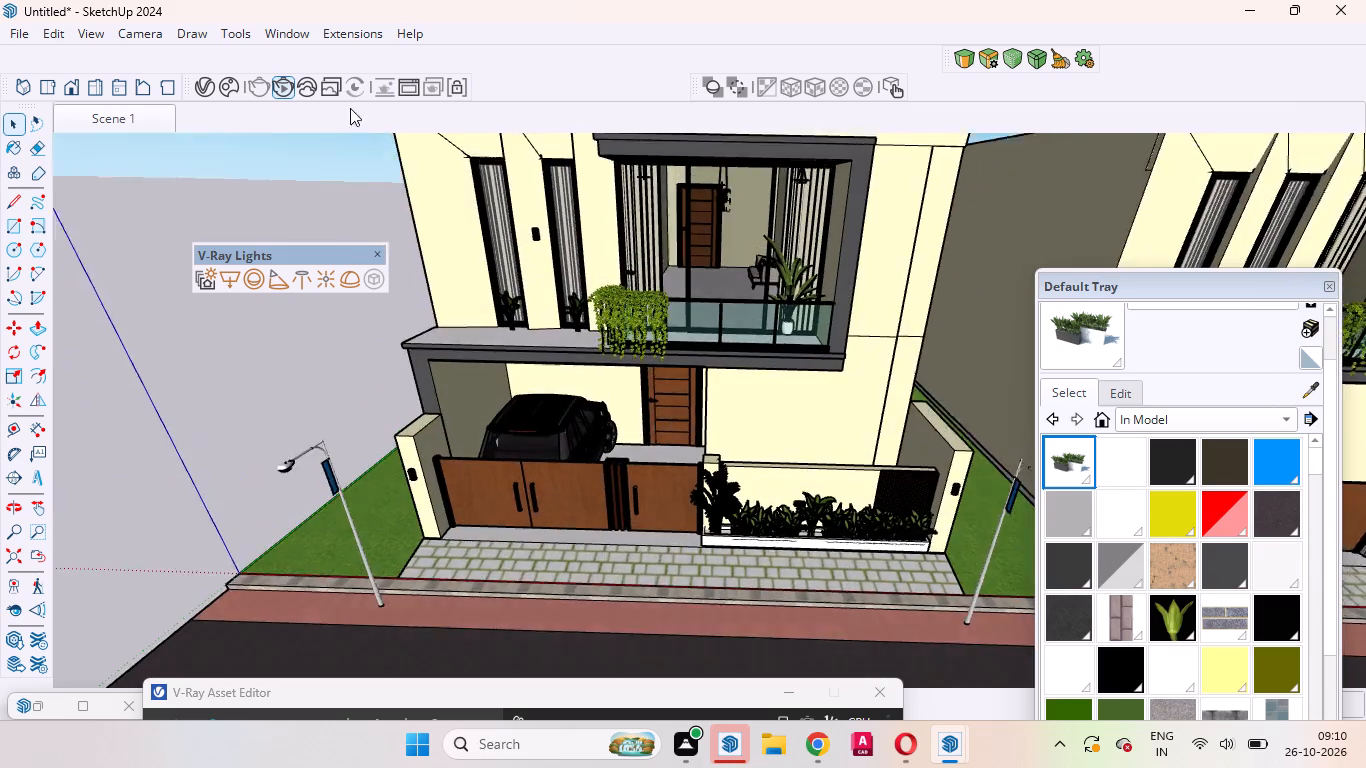
{"action": "scroll", "coordinate": [695, 210], "scroll_direction": "up", "scroll_amount": 3}
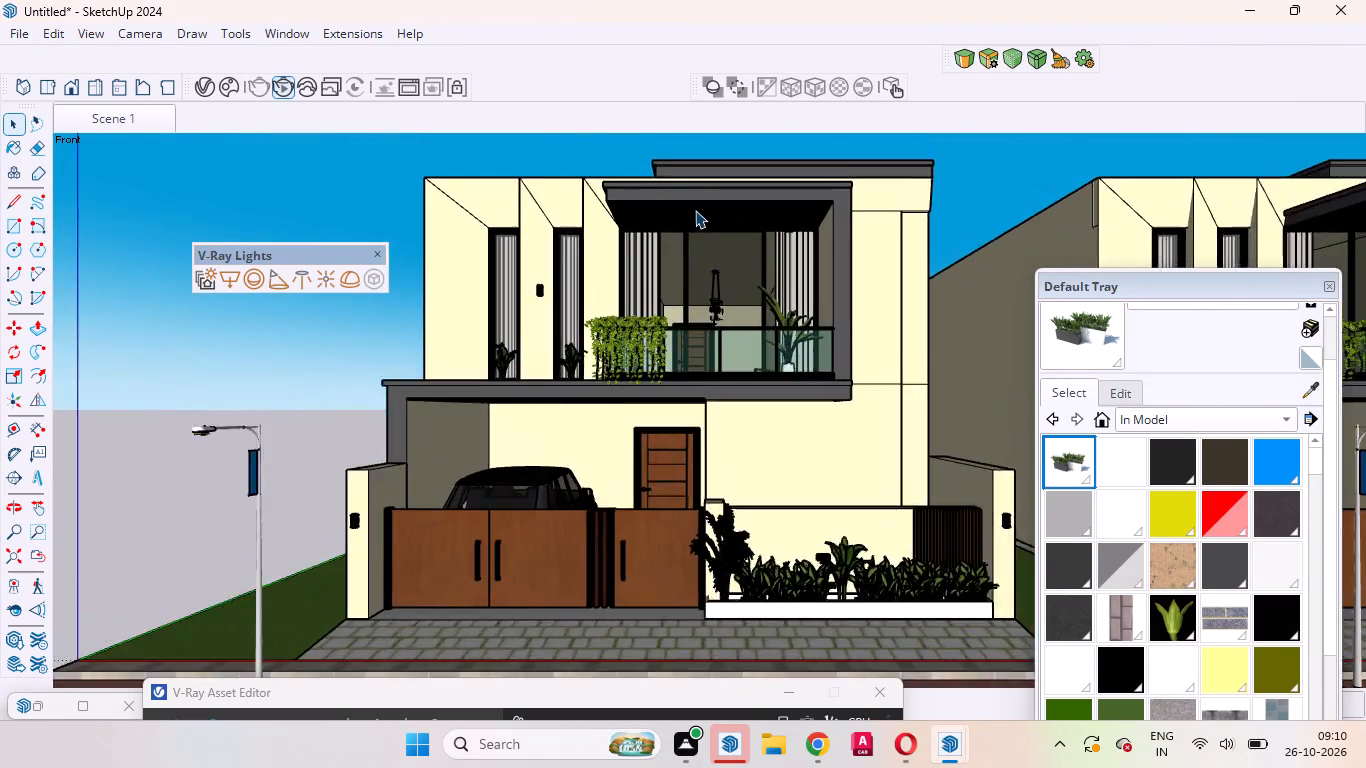
{"action": "scroll", "coordinate": [695, 210], "scroll_direction": "up", "scroll_amount": 16}
{"action": "middle_click_drag", "start_coordinate": [653, 262], "coordinate": [726, 378]}
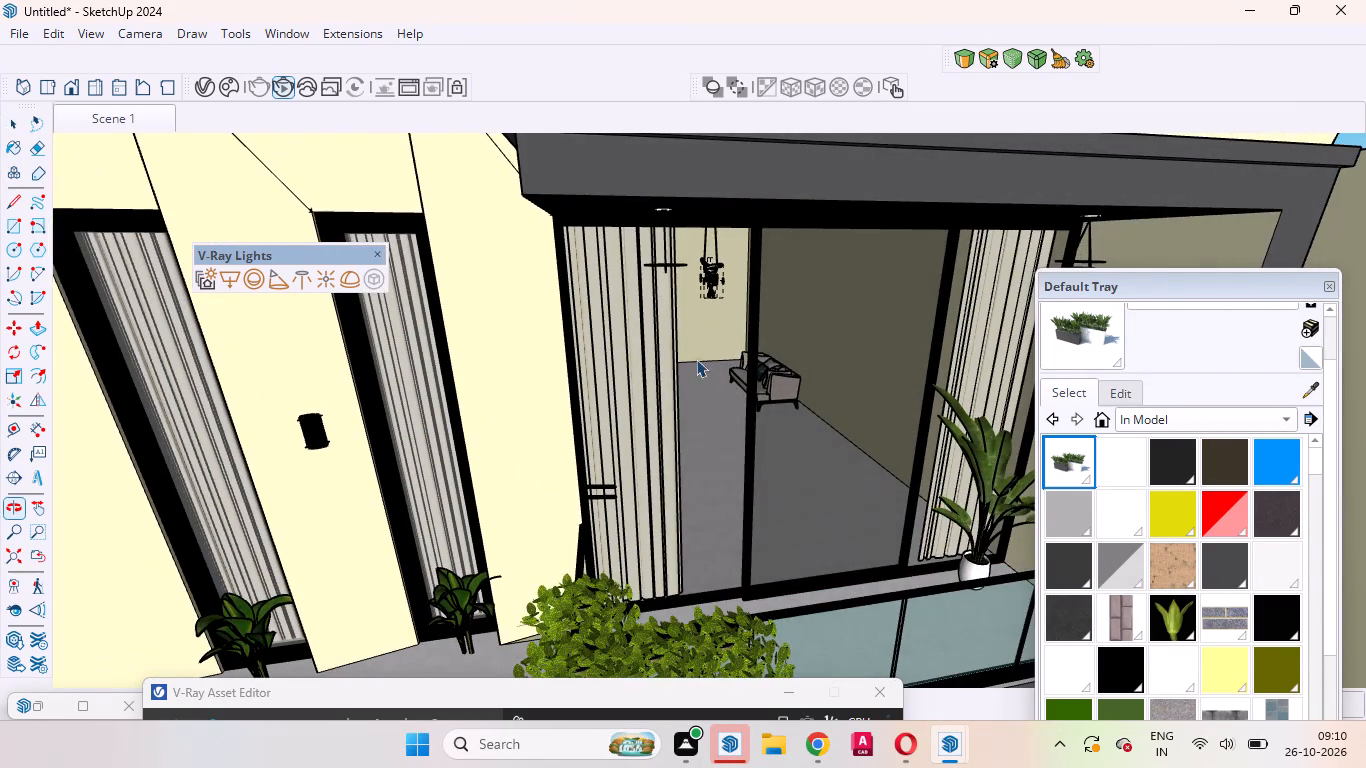
{"action": "scroll", "coordinate": [627, 354], "scroll_direction": "down", "scroll_amount": 4}
{"action": "scroll", "coordinate": [669, 298], "scroll_direction": "up", "scroll_amount": 3}
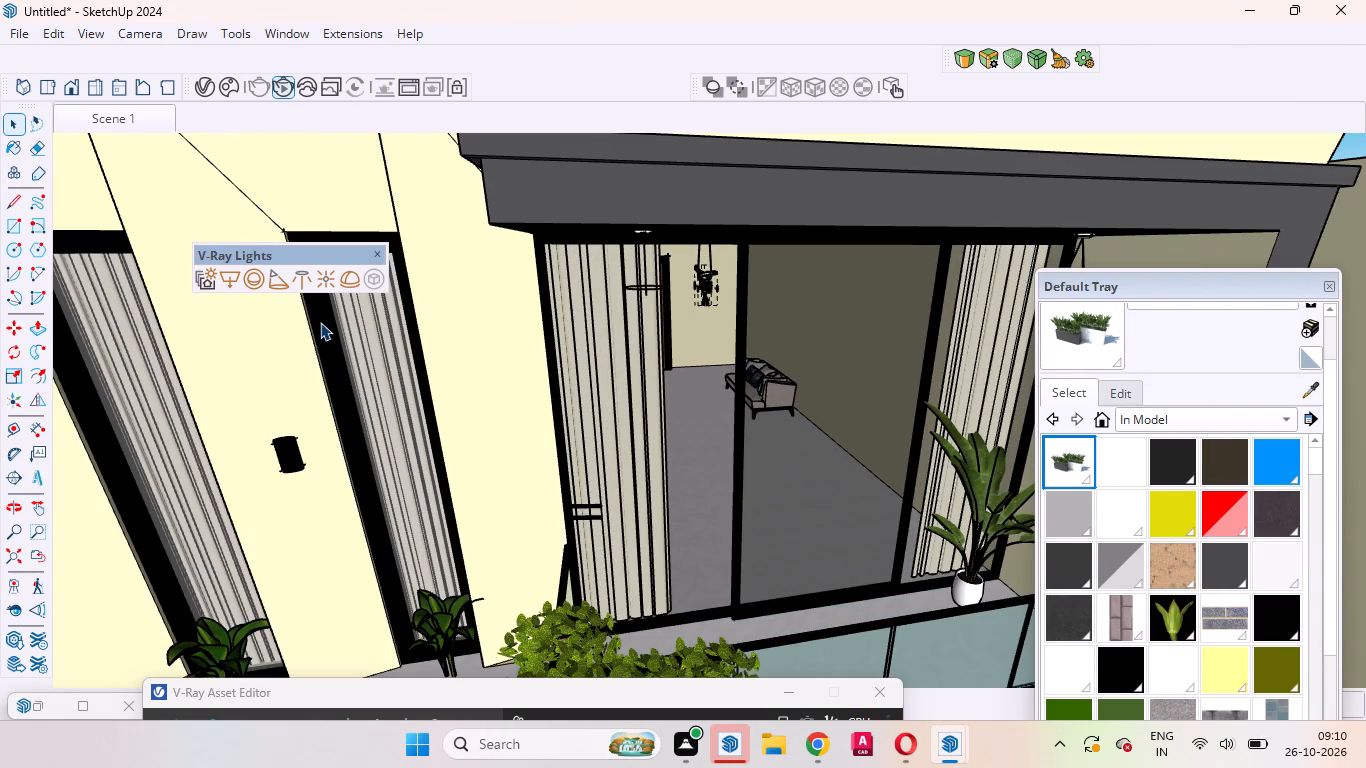
{"action": "left_click", "coordinate": [643, 288]}
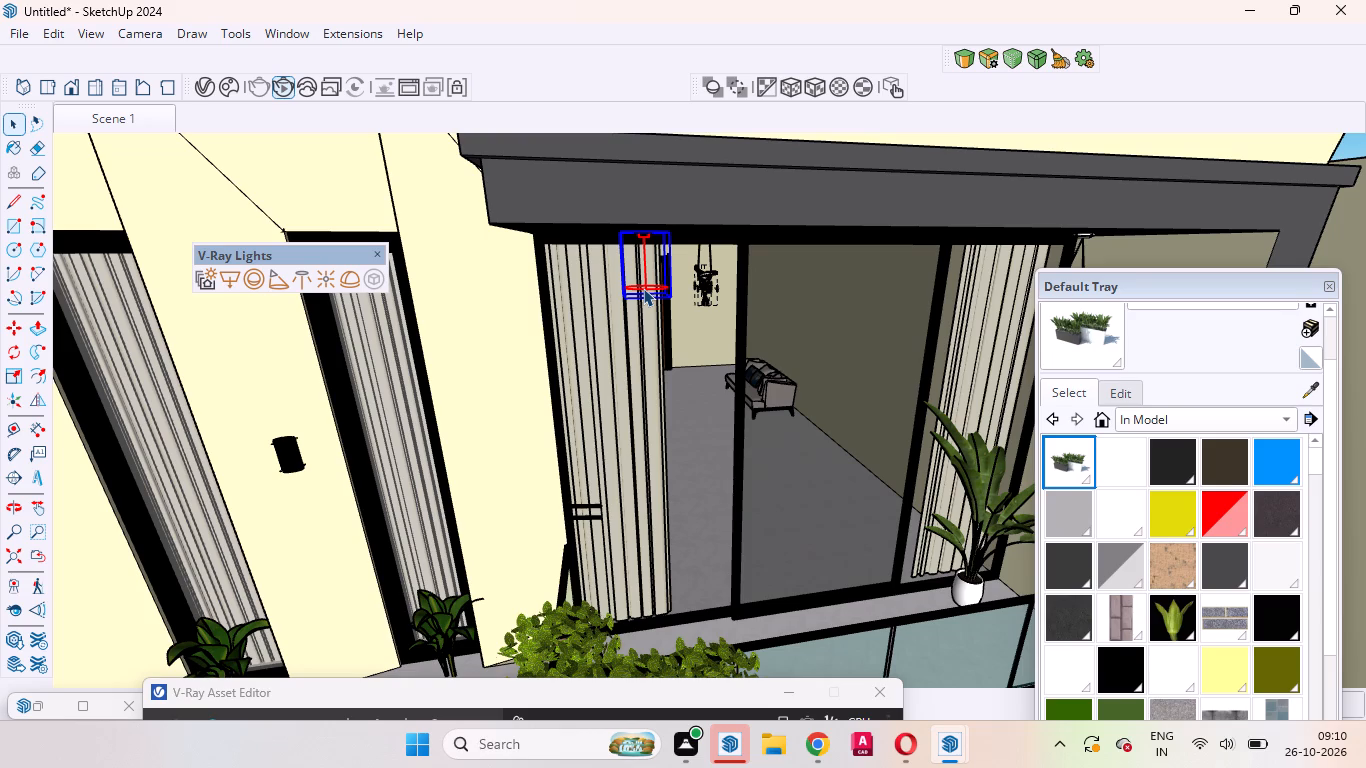
{"action": "key", "text": "Delete"}
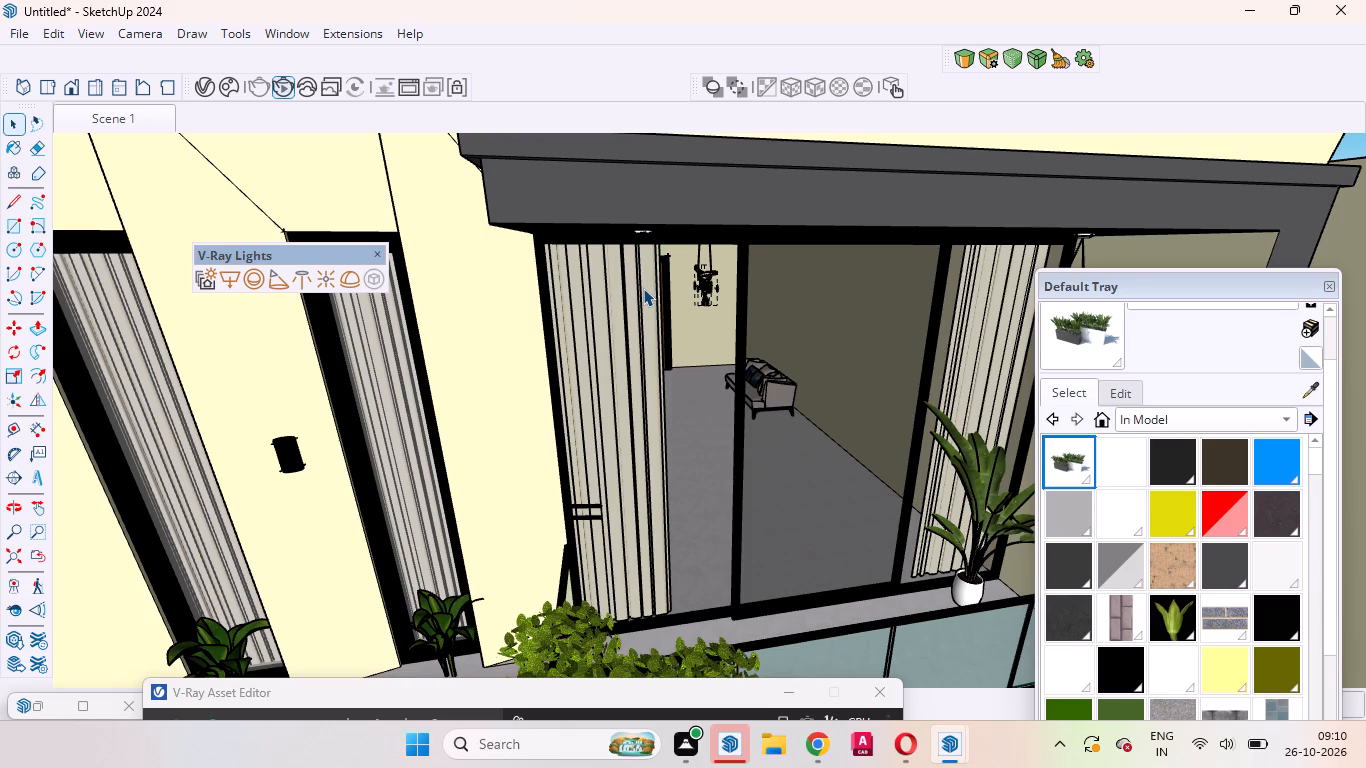
Place an IES light using area-light.ies under the balcony downlight nearest the tall narrow windows.
{"action": "scroll", "coordinate": [591, 210], "scroll_direction": "up", "scroll_amount": 8}
{"action": "middle_click_drag", "start_coordinate": [664, 259], "coordinate": [633, 94]}
{"action": "scroll", "coordinate": [632, 148], "scroll_direction": "up", "scroll_amount": 8}
{"action": "middle_click_drag", "start_coordinate": [676, 256], "coordinate": [666, 174]}
{"action": "scroll", "coordinate": [666, 188], "scroll_direction": "up", "scroll_amount": 1}
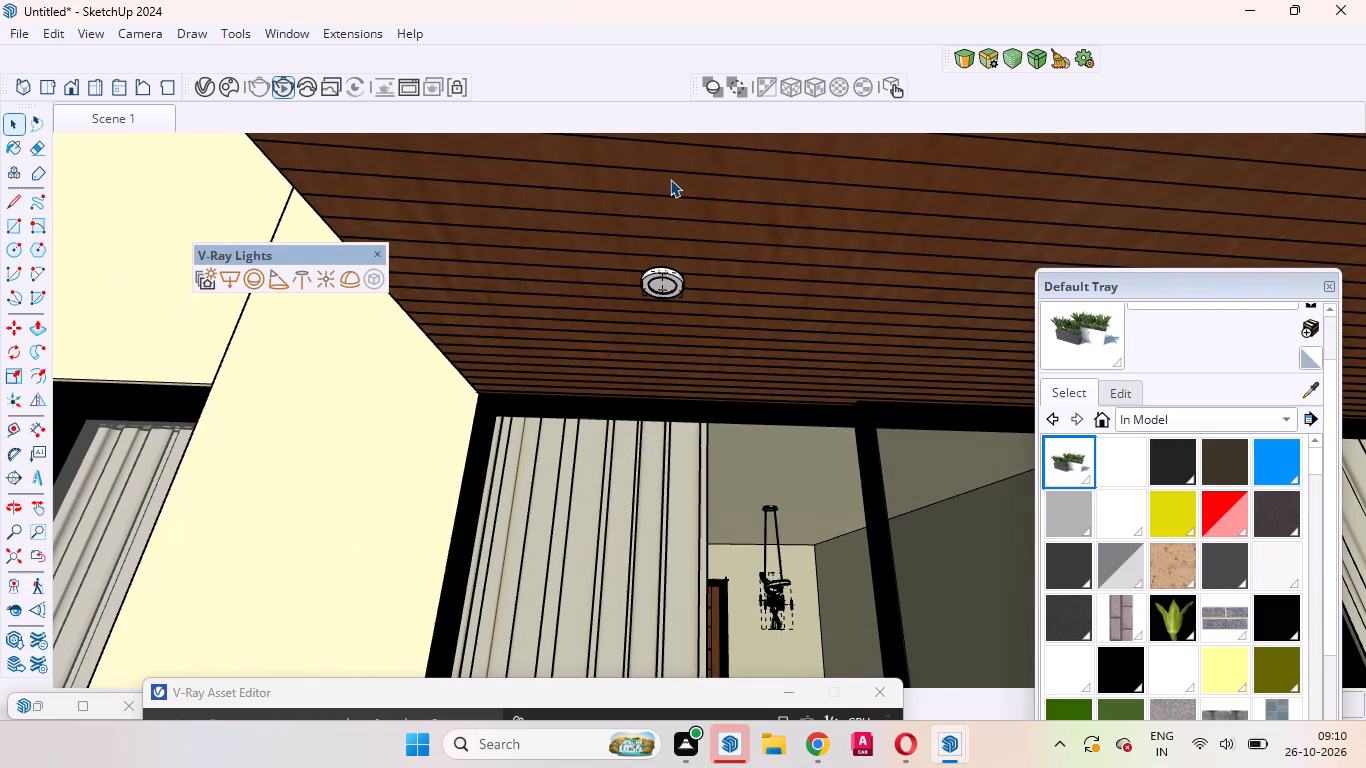
{"action": "left_click", "coordinate": [306, 274]}
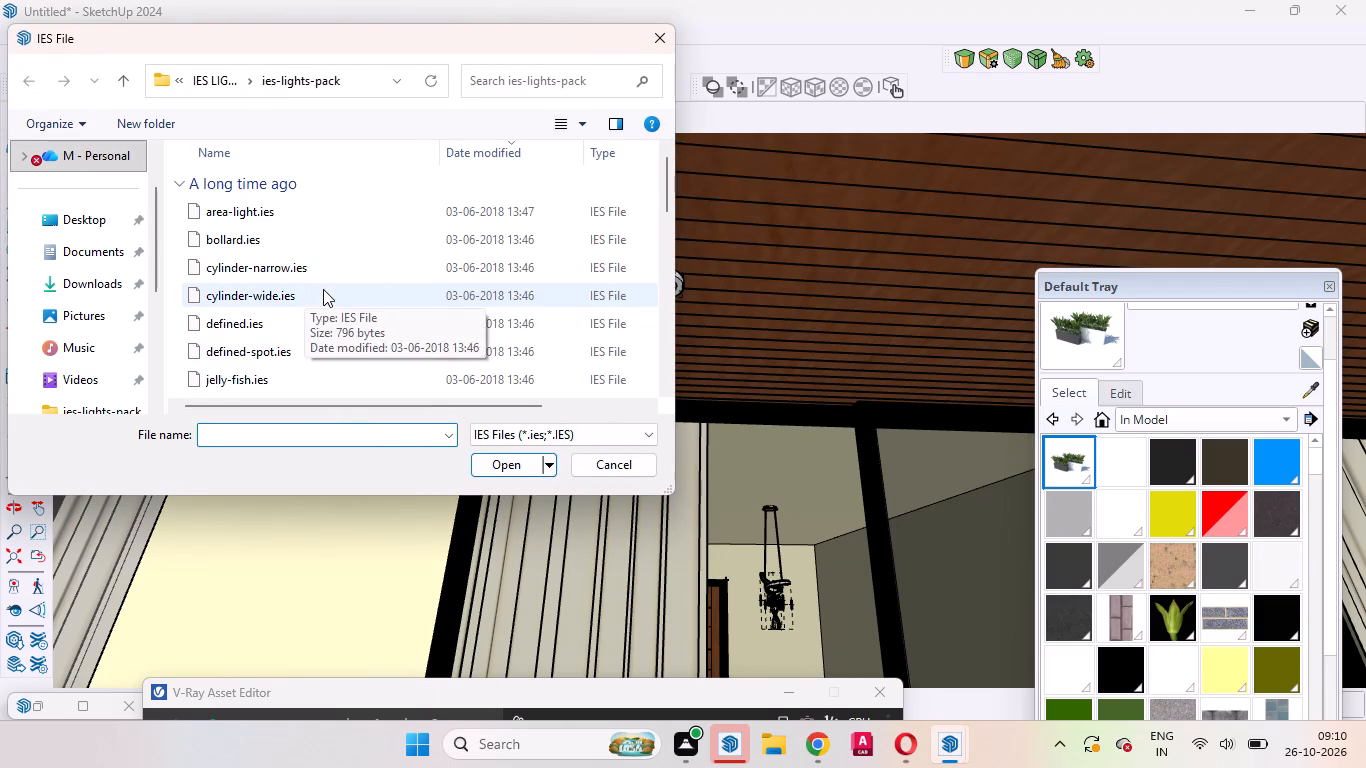
{"action": "scroll", "coordinate": [345, 220], "scroll_direction": "up", "scroll_amount": 4}
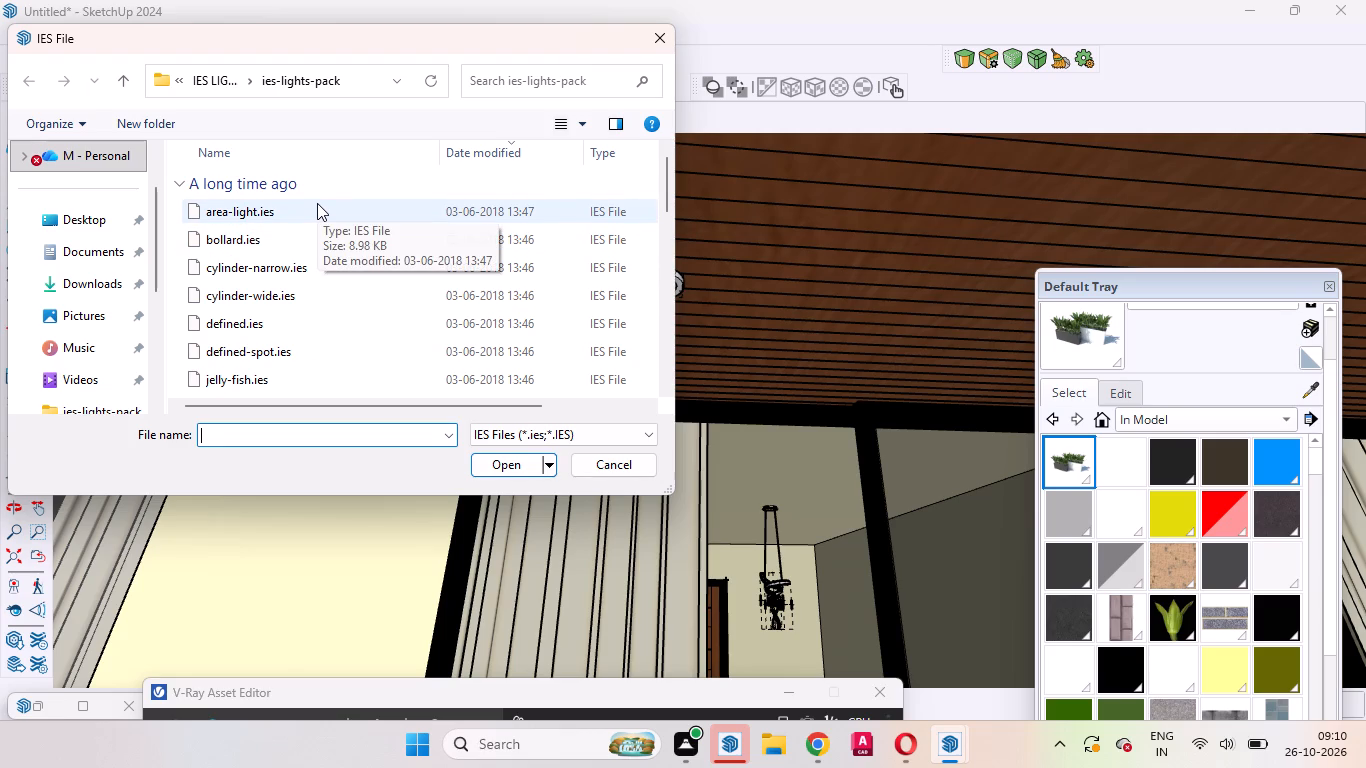
{"action": "left_click", "coordinate": [317, 202]}
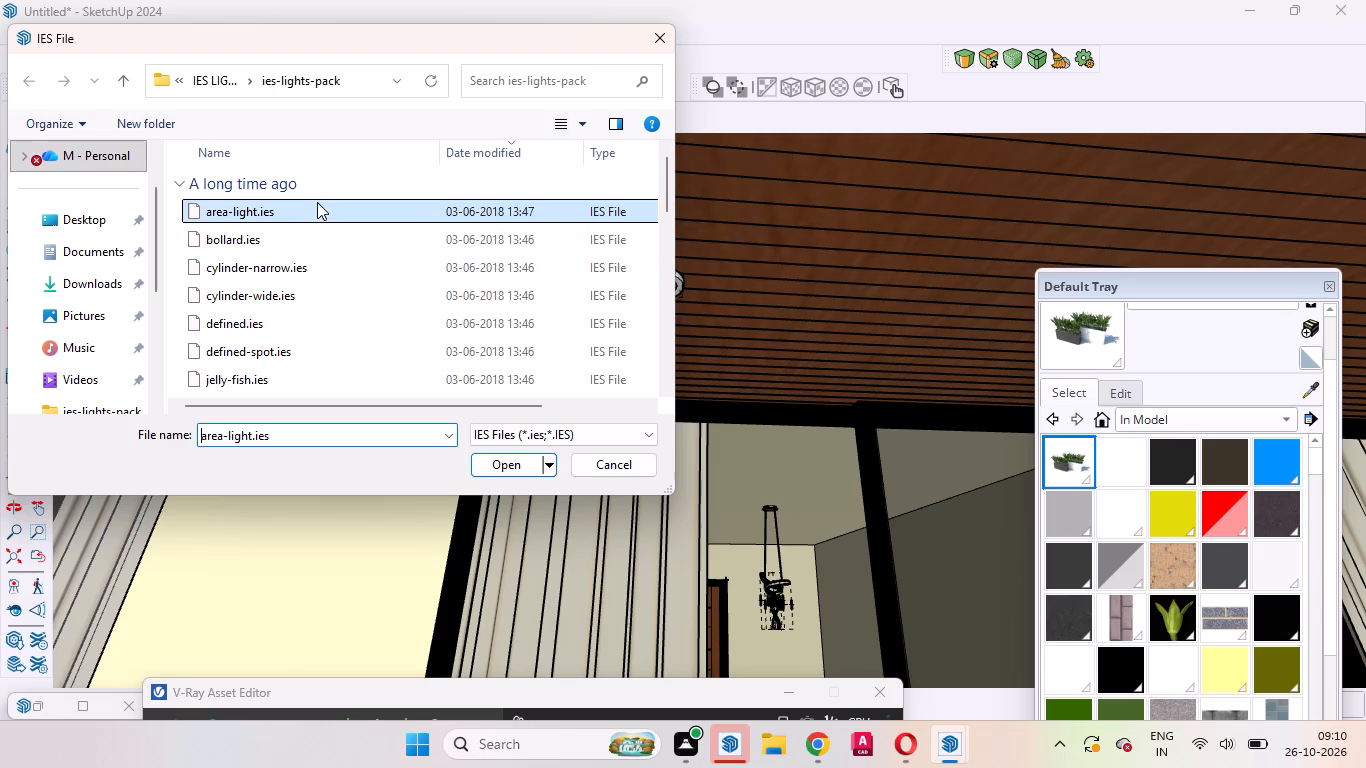
{"action": "left_click", "coordinate": [515, 459]}
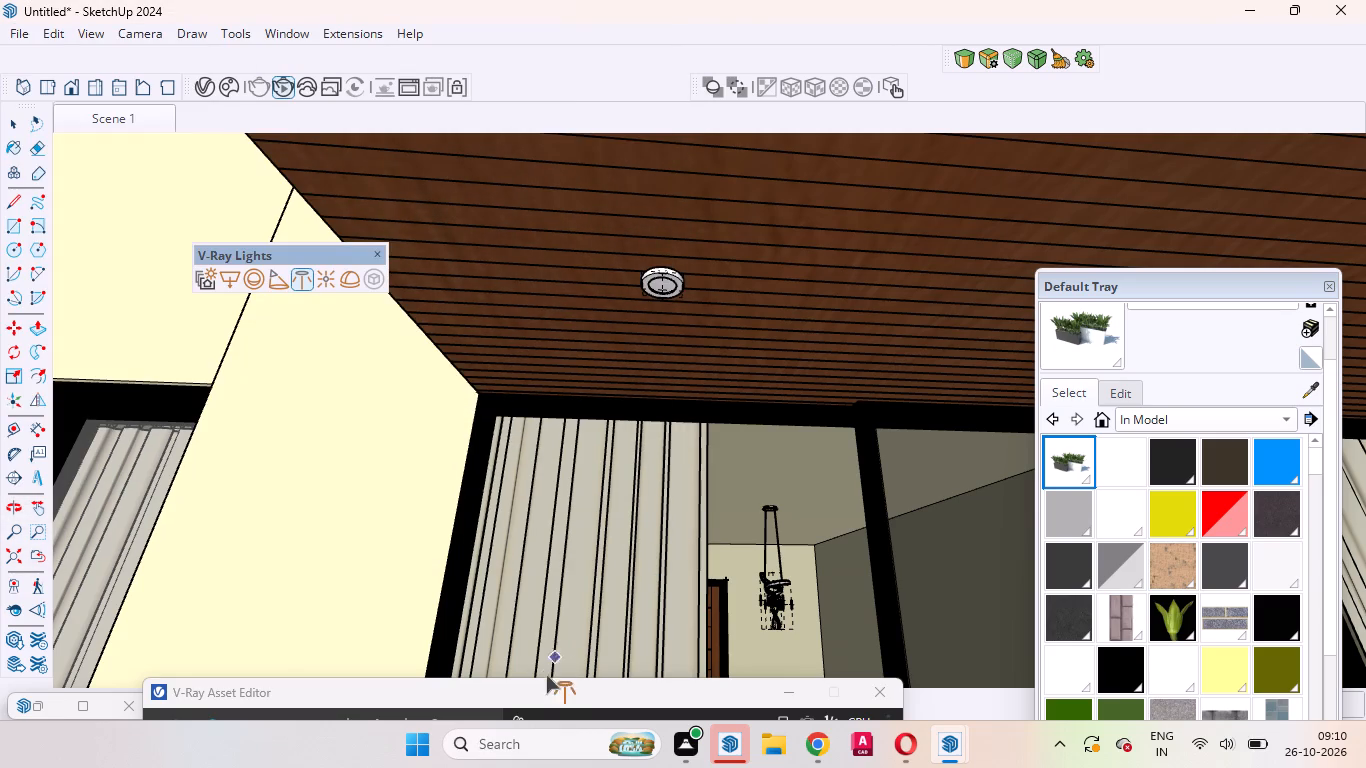
{"action": "left_click_drag", "start_coordinate": [553, 700], "coordinate": [632, 172]}
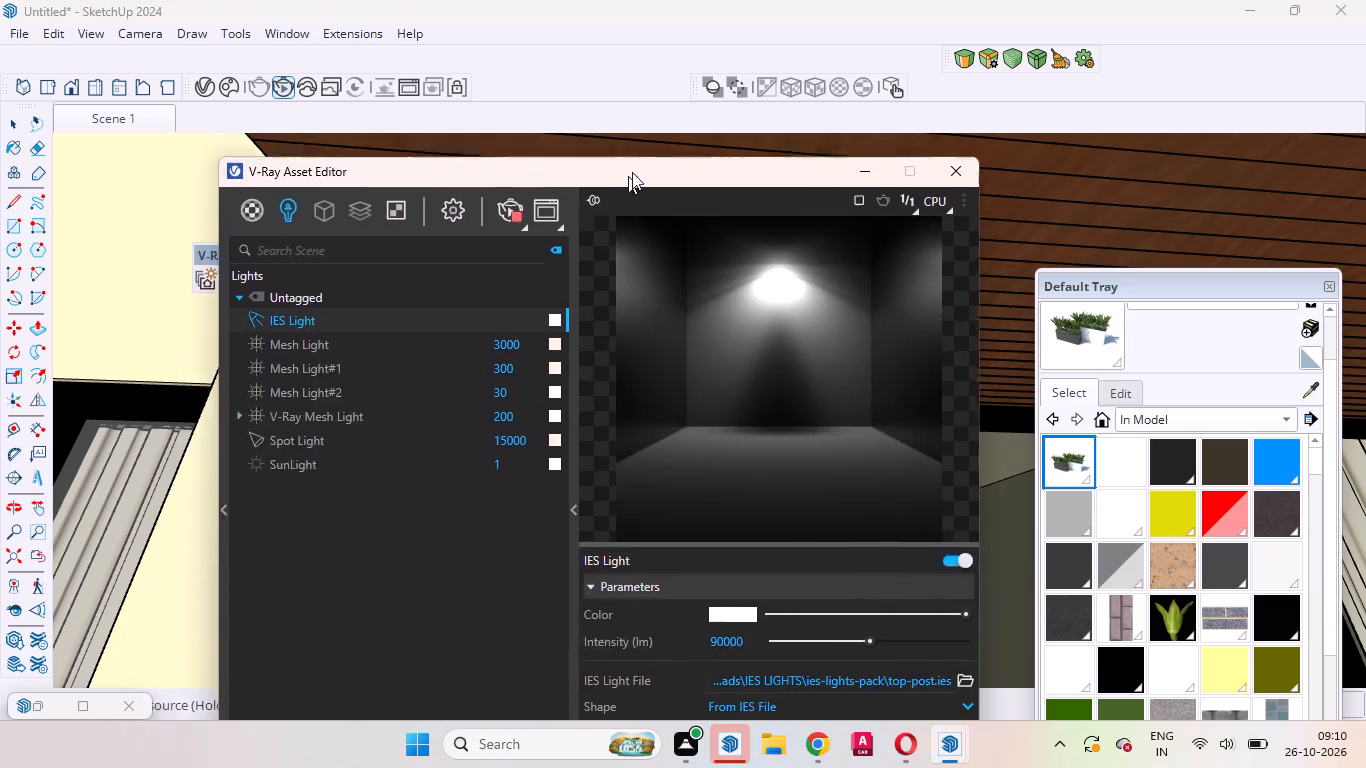
{"action": "left_click_drag", "start_coordinate": [632, 172], "coordinate": [534, 197]}
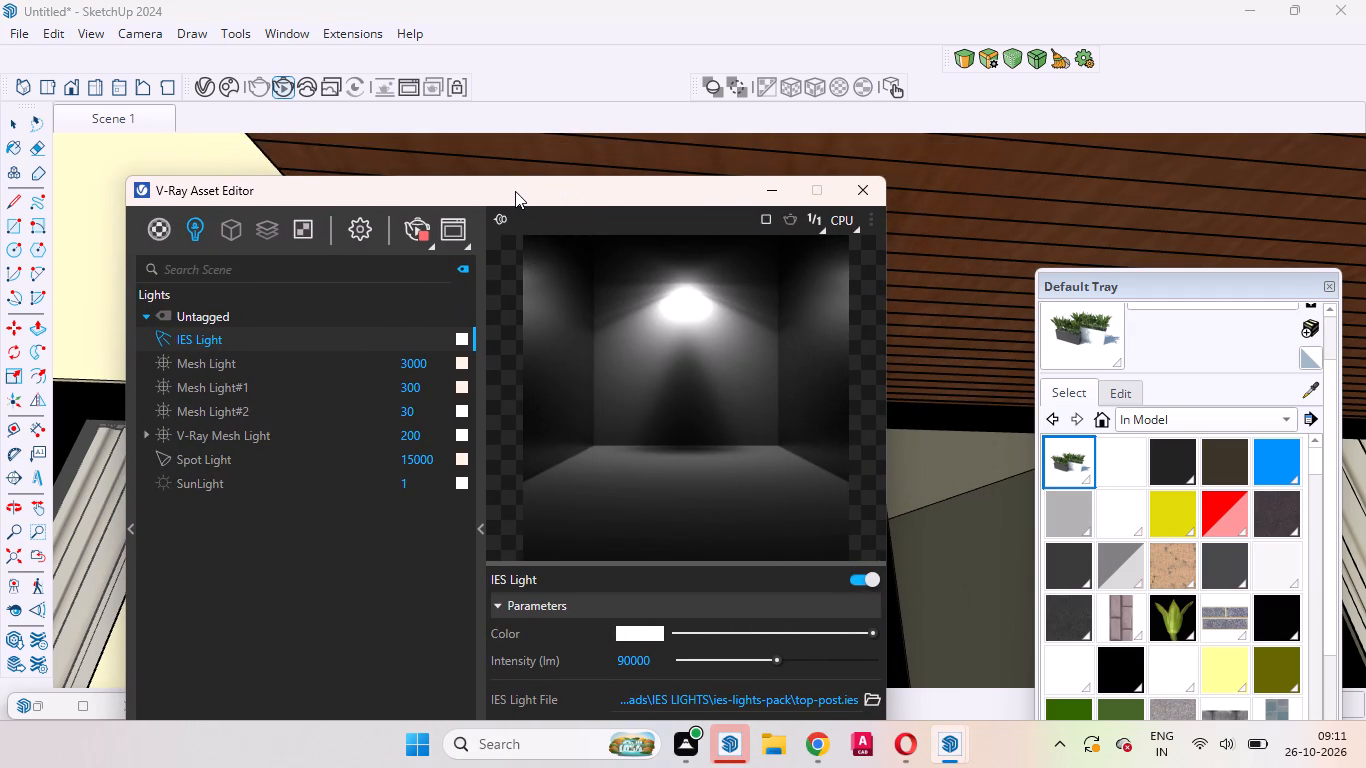
{"action": "left_click_drag", "start_coordinate": [525, 200], "coordinate": [525, 271]}
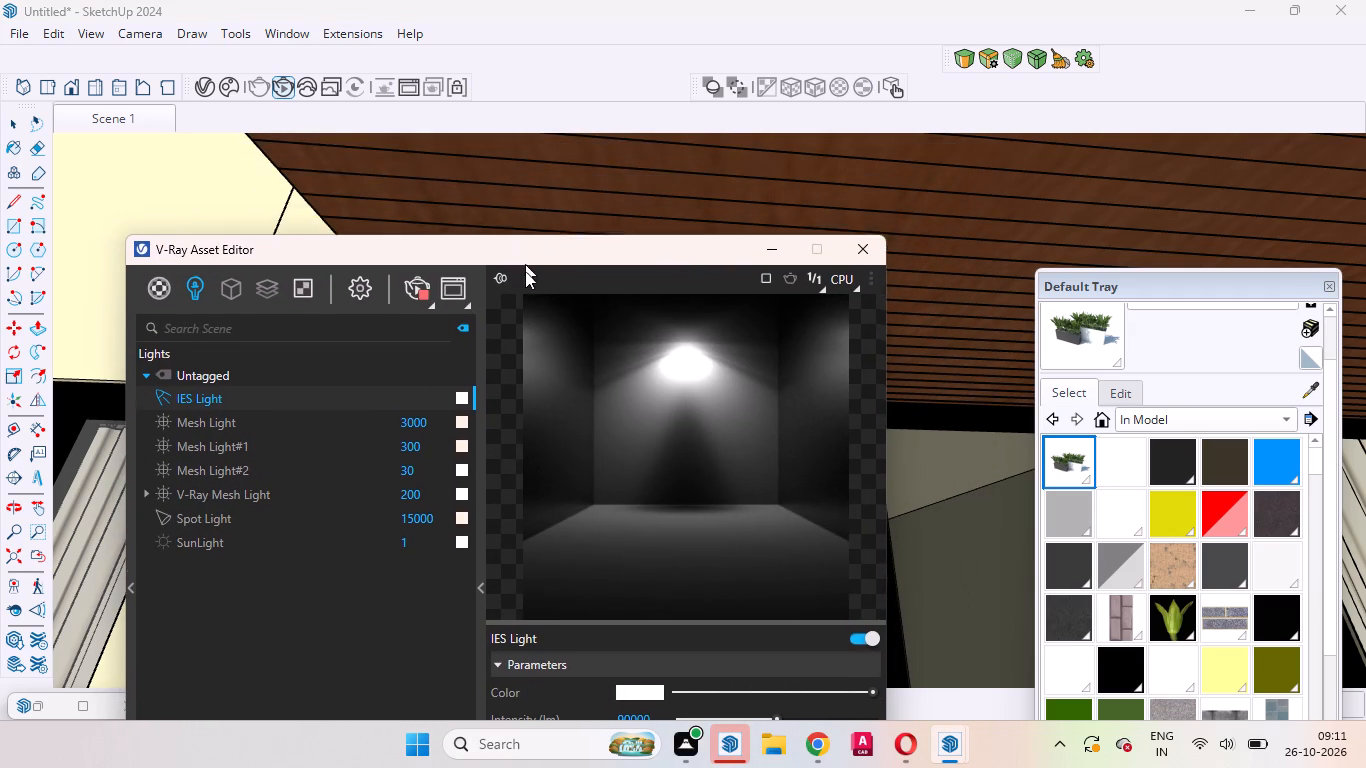
{"action": "left_click_drag", "start_coordinate": [525, 271], "coordinate": [527, 521]}
{"action": "scroll", "coordinate": [662, 302], "scroll_direction": "up", "scroll_amount": 12}
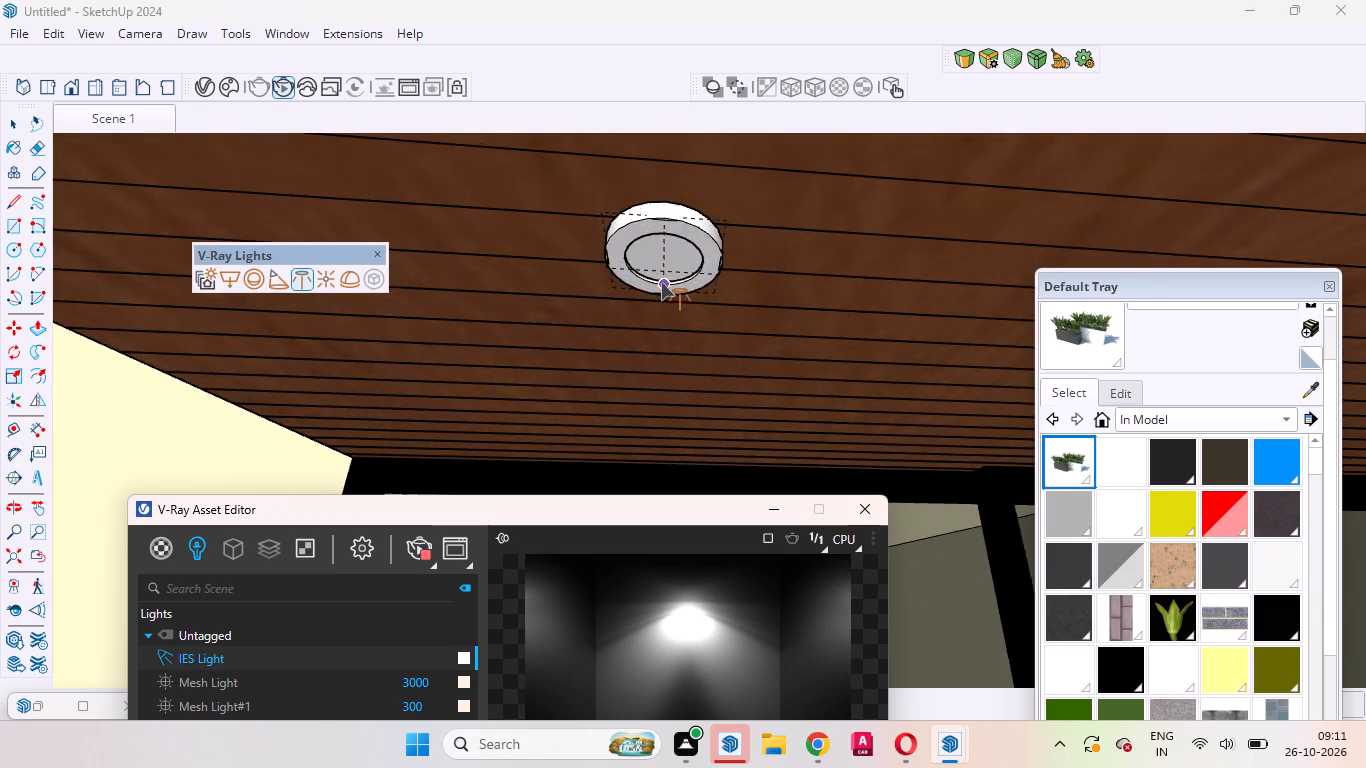
{"action": "scroll", "coordinate": [661, 282], "scroll_direction": "up", "scroll_amount": 4}
{"action": "left_click", "coordinate": [662, 266]}
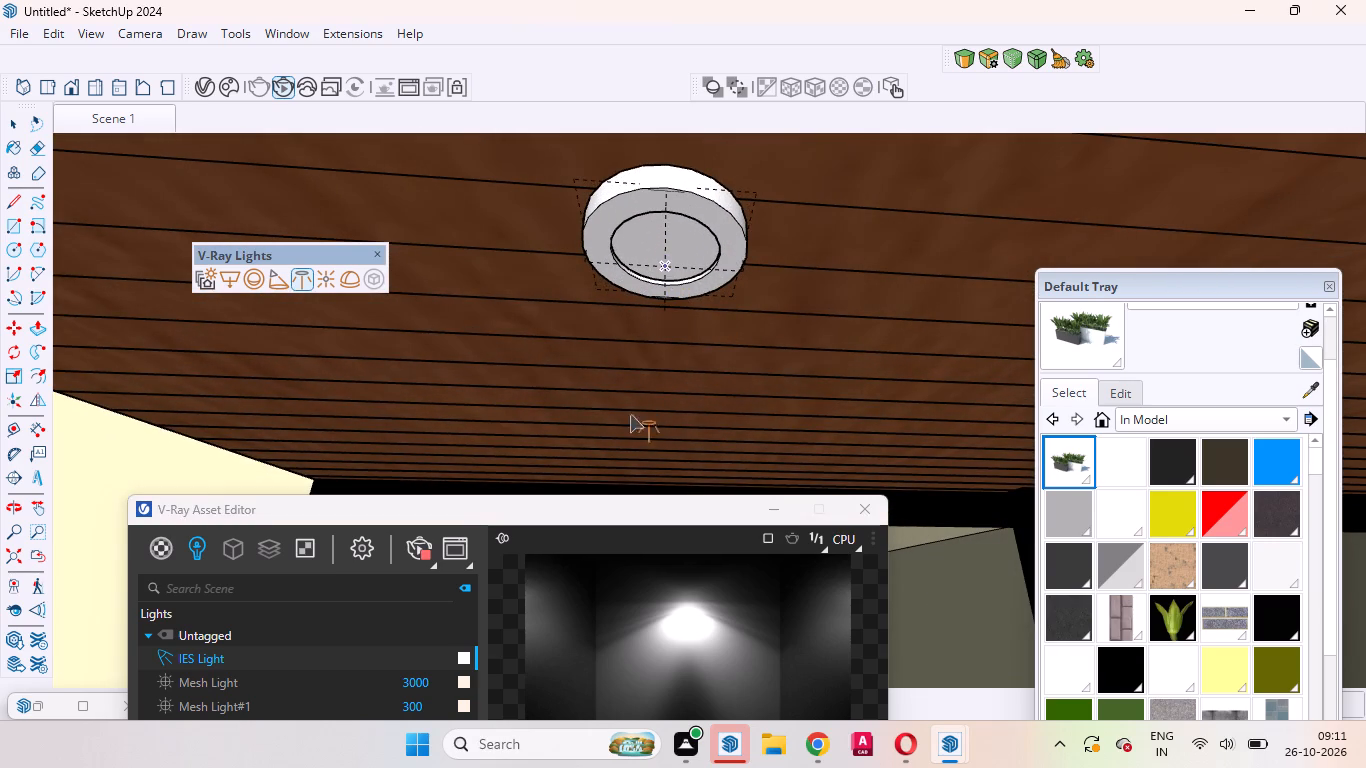
Review the settings of the newly placed area-light IES light in the V-Ray Asset Editor.
{"action": "left_click_drag", "start_coordinate": [593, 507], "coordinate": [653, 229]}
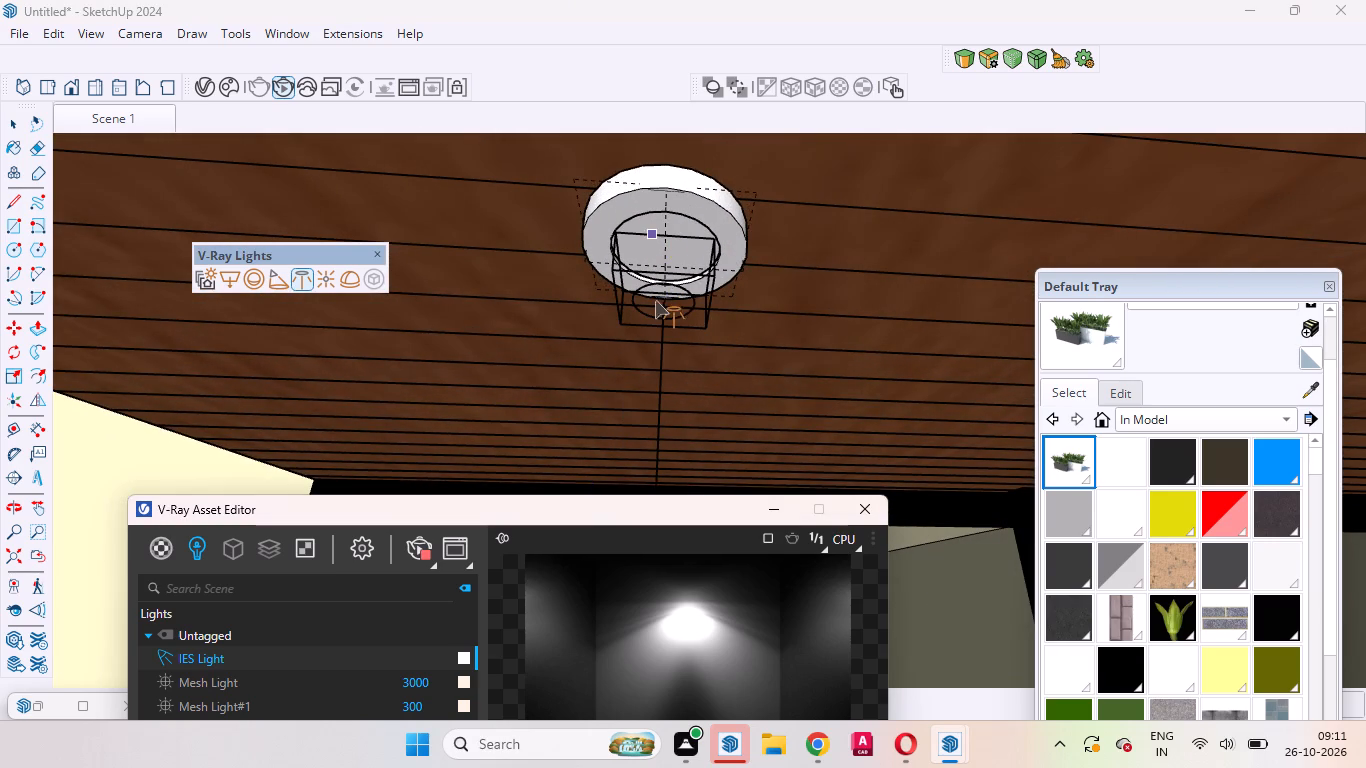
{"action": "left_click_drag", "start_coordinate": [576, 516], "coordinate": [612, 170]}
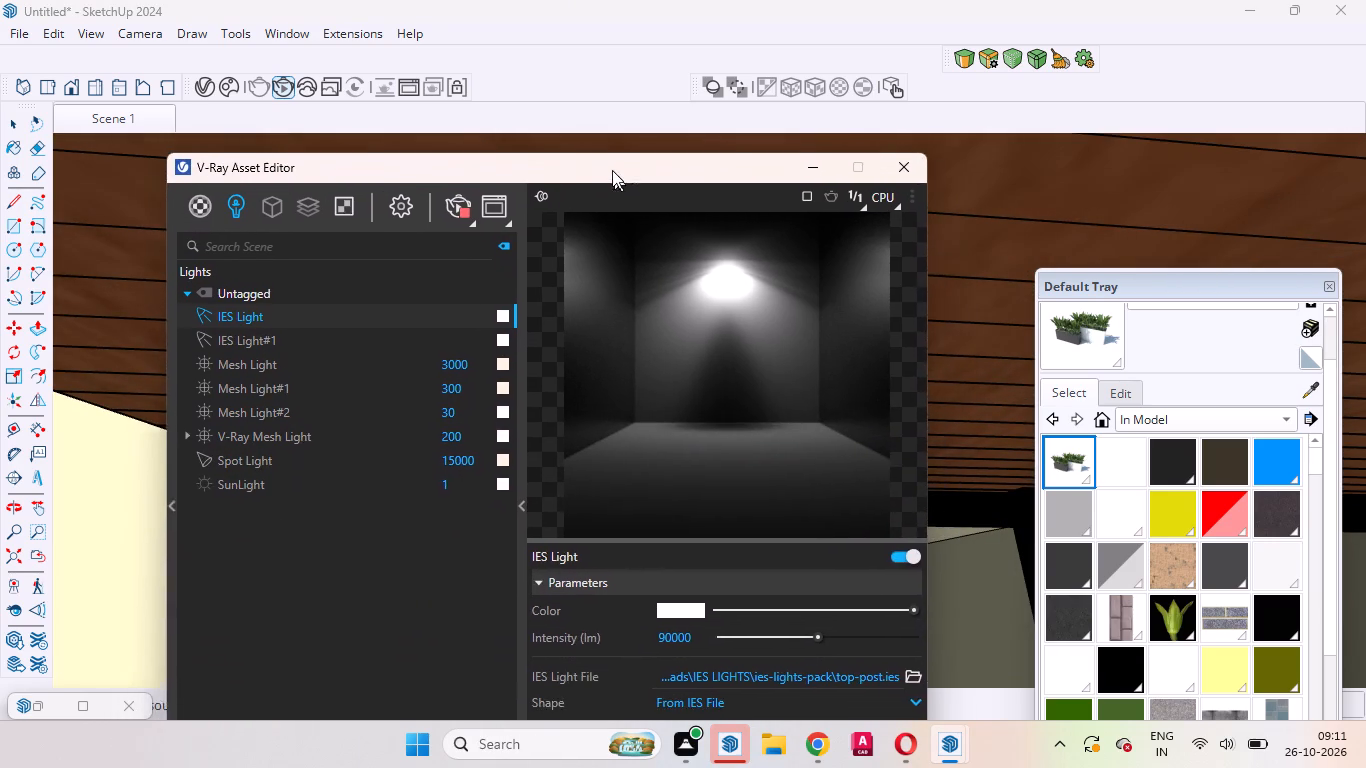
{"action": "left_click_drag", "start_coordinate": [612, 170], "coordinate": [600, 152]}
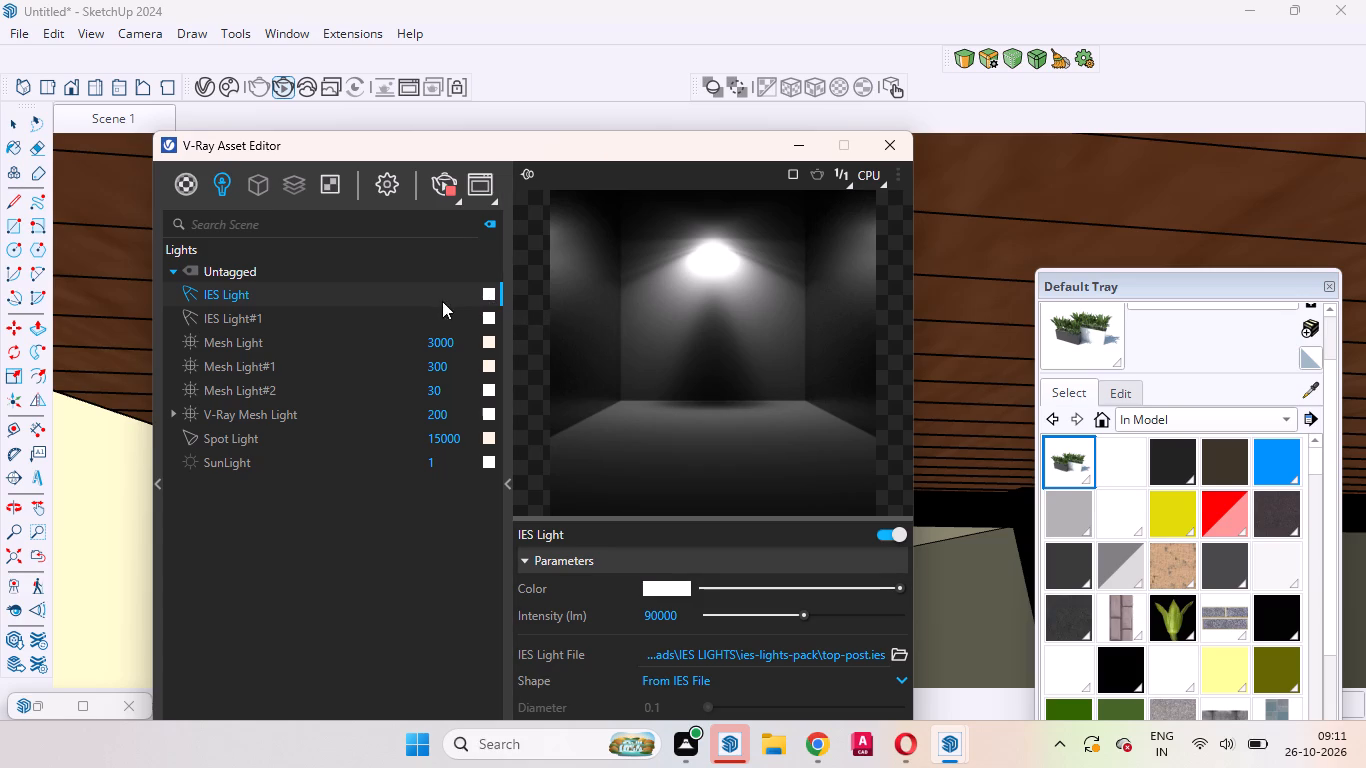
{"action": "left_click", "coordinate": [399, 321]}
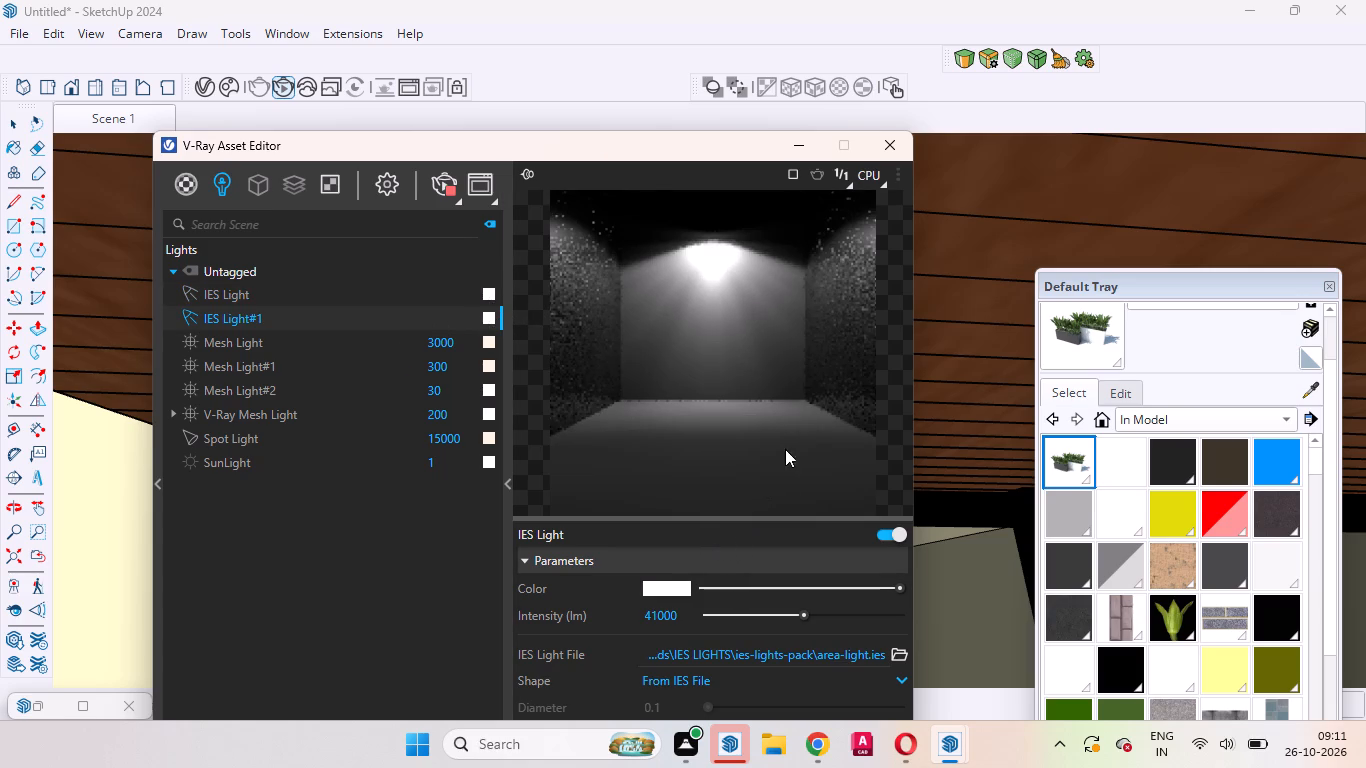
{"action": "left_click_drag", "start_coordinate": [612, 150], "coordinate": [554, 472]}
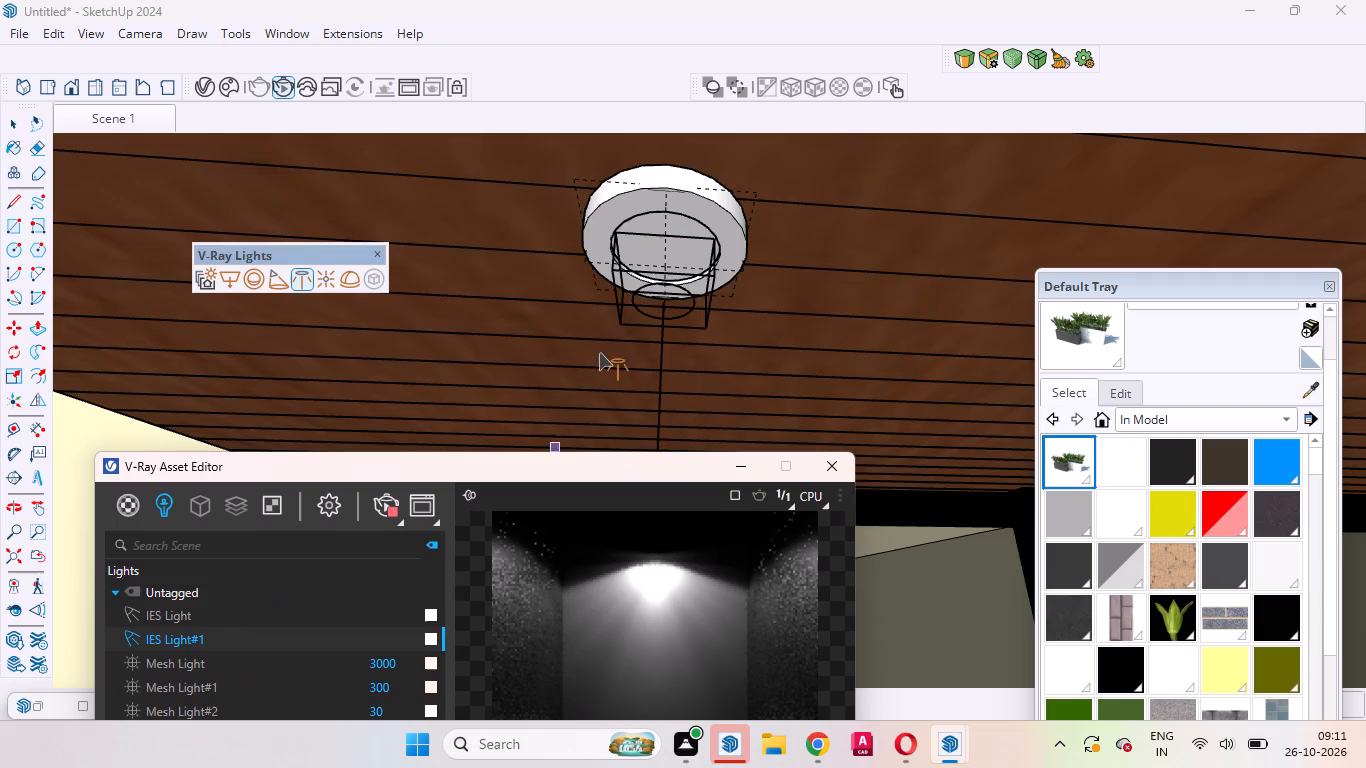
Delete the downlight and its old IES light at the balcony ceiling end farthest from the tall narrow windows.
{"action": "scroll", "coordinate": [608, 247], "scroll_direction": "down", "scroll_amount": 5}
{"action": "scroll", "coordinate": [596, 247], "scroll_direction": "down", "scroll_amount": 20}
{"action": "scroll", "coordinate": [596, 247], "scroll_direction": "down", "scroll_amount": 7}
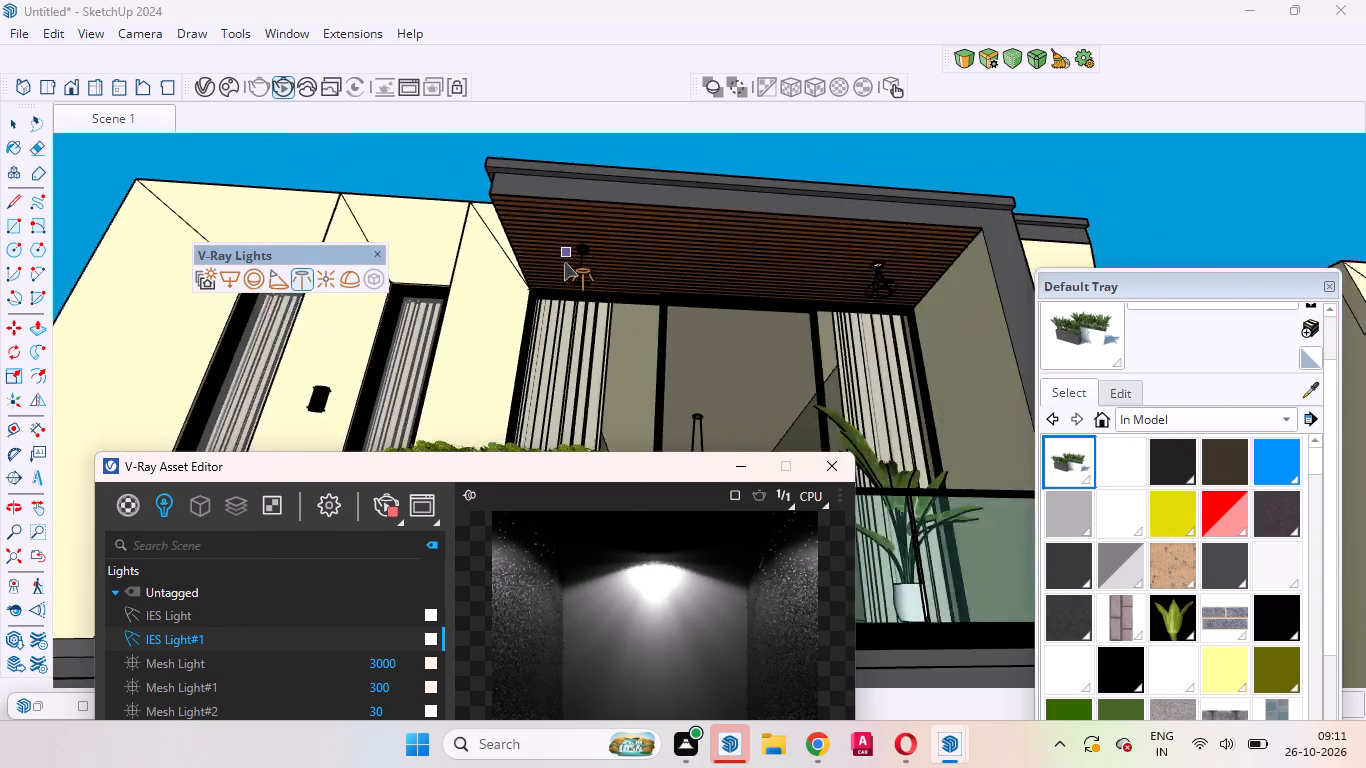
{"action": "scroll", "coordinate": [564, 262], "scroll_direction": "down", "scroll_amount": 3}
{"action": "scroll", "coordinate": [843, 255], "scroll_direction": "up", "scroll_amount": 17}
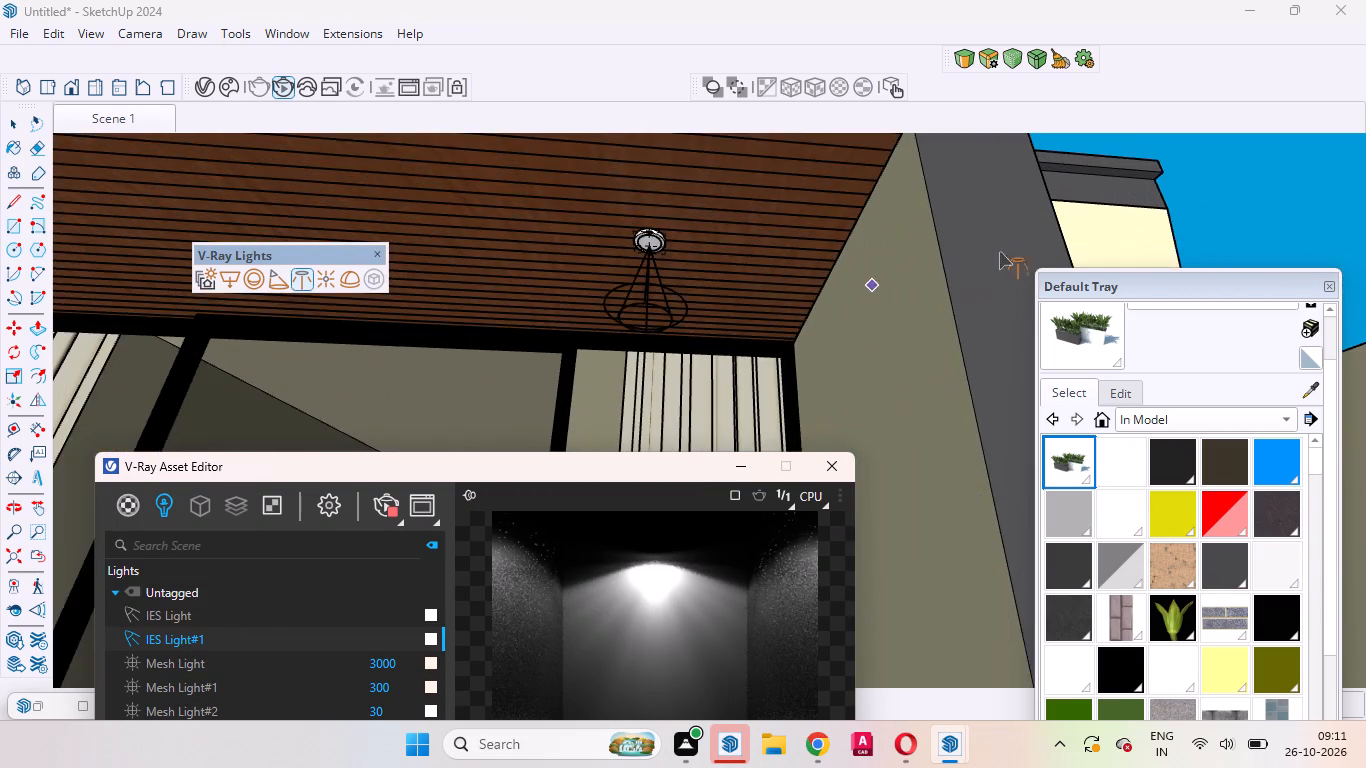
{"action": "scroll", "coordinate": [1009, 248], "scroll_direction": "down", "scroll_amount": 6}
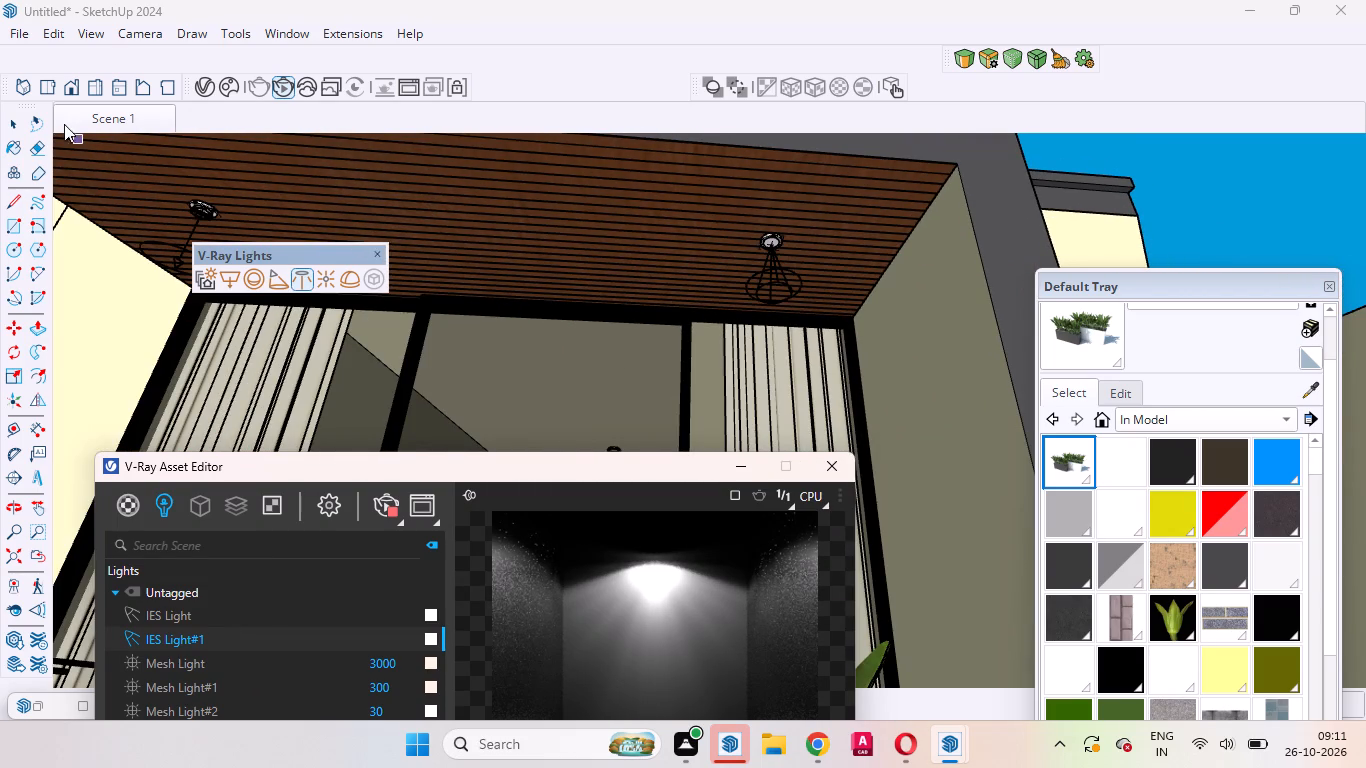
{"action": "left_click", "coordinate": [16, 122]}
{"action": "scroll", "coordinate": [824, 249], "scroll_direction": "up", "scroll_amount": 5}
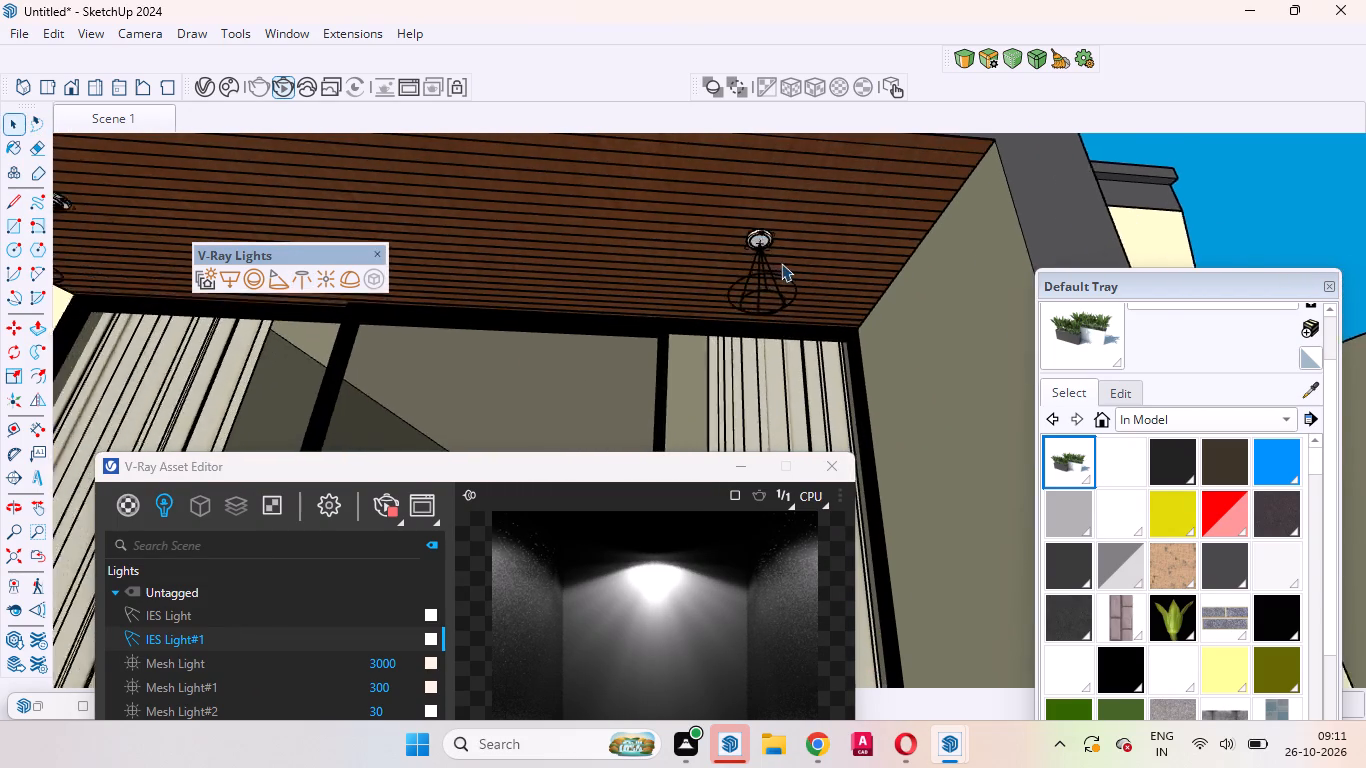
{"action": "scroll", "coordinate": [780, 263], "scroll_direction": "up", "scroll_amount": 1}
{"action": "left_click", "coordinate": [758, 266]}
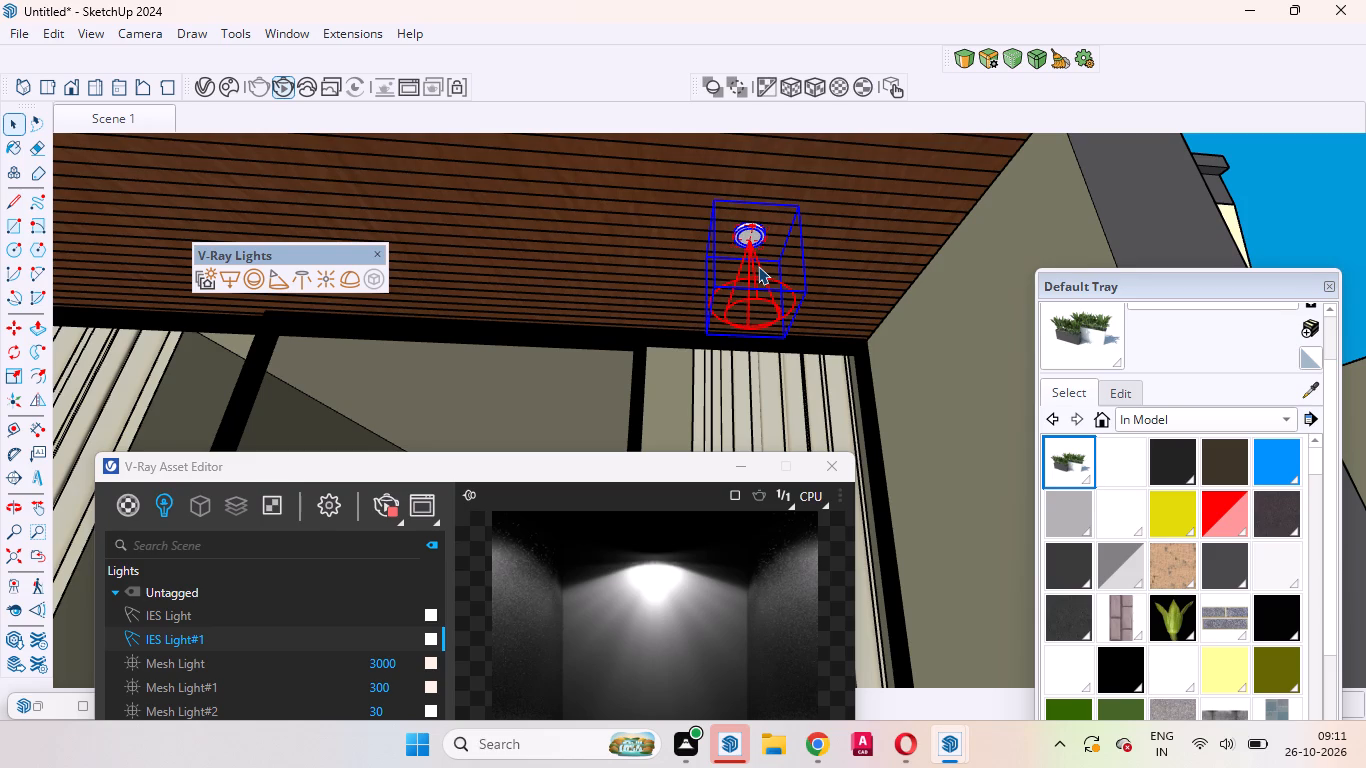
{"action": "key", "text": "Delete"}
{"action": "key", "text": "Delete"}
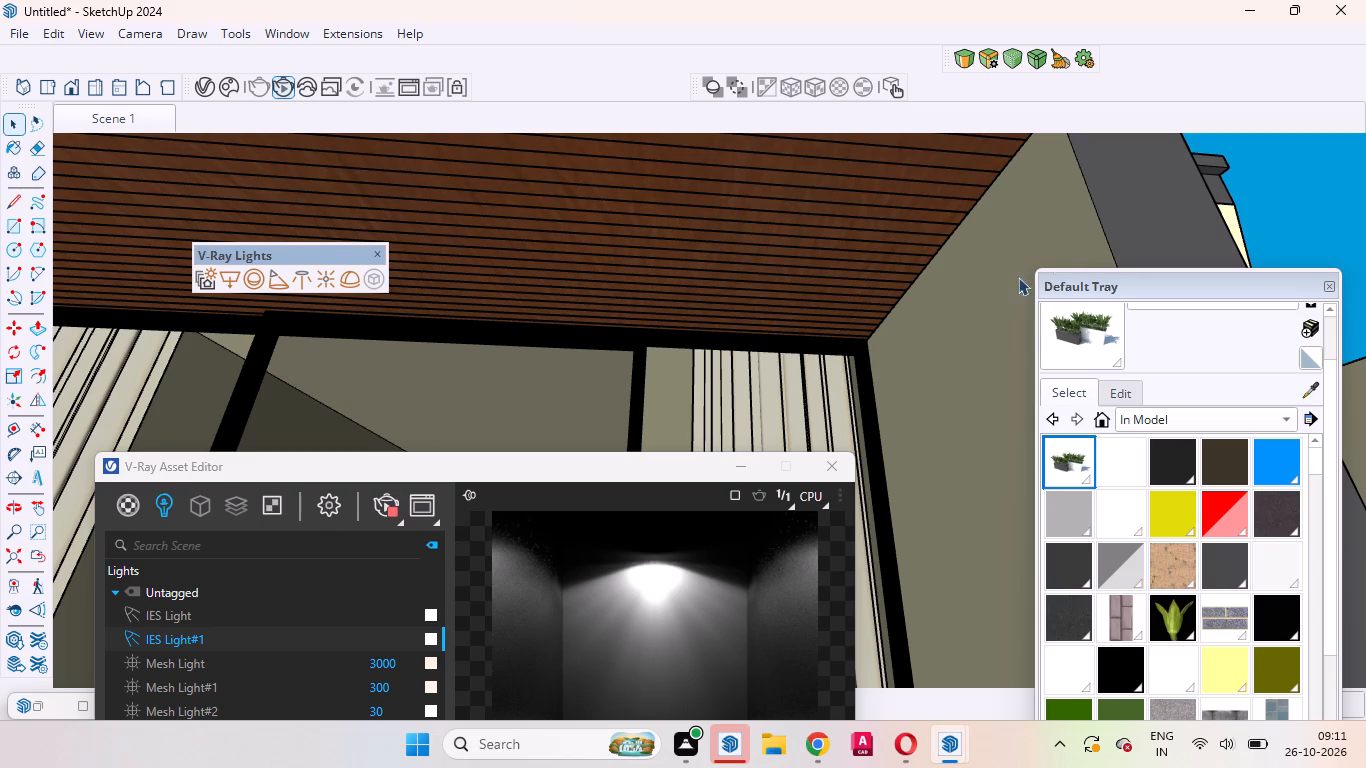
Copy the new IES light along the red axis to the opposite end of the balcony ceiling.
{"action": "scroll", "coordinate": [1027, 277], "scroll_direction": "down", "scroll_amount": 20}
{"action": "scroll", "coordinate": [1027, 277], "scroll_direction": "down", "scroll_amount": 6}
{"action": "scroll", "coordinate": [753, 272], "scroll_direction": "down", "scroll_amount": 3}
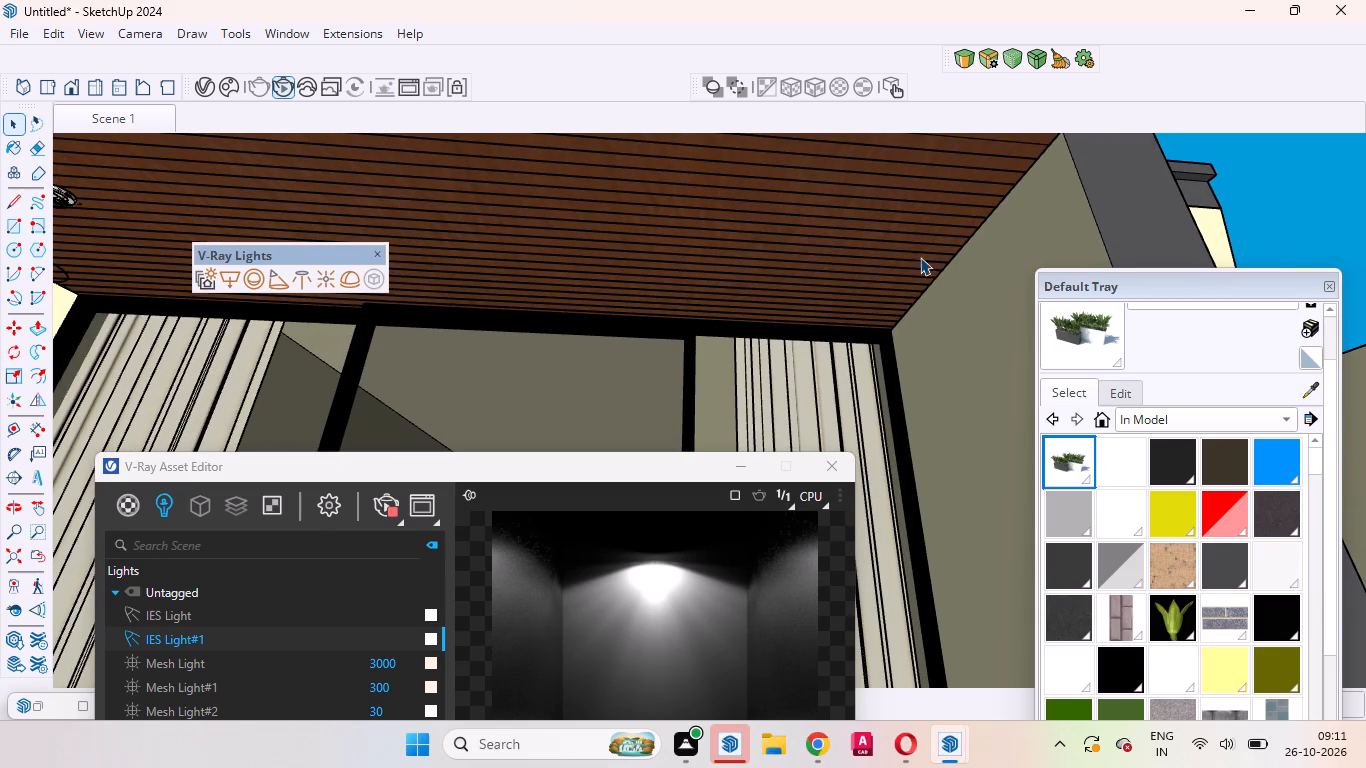
{"action": "scroll", "coordinate": [920, 257], "scroll_direction": "down", "scroll_amount": 1}
{"action": "scroll", "coordinate": [766, 252], "scroll_direction": "down", "scroll_amount": 17}
{"action": "scroll", "coordinate": [753, 249], "scroll_direction": "down", "scroll_amount": 4}
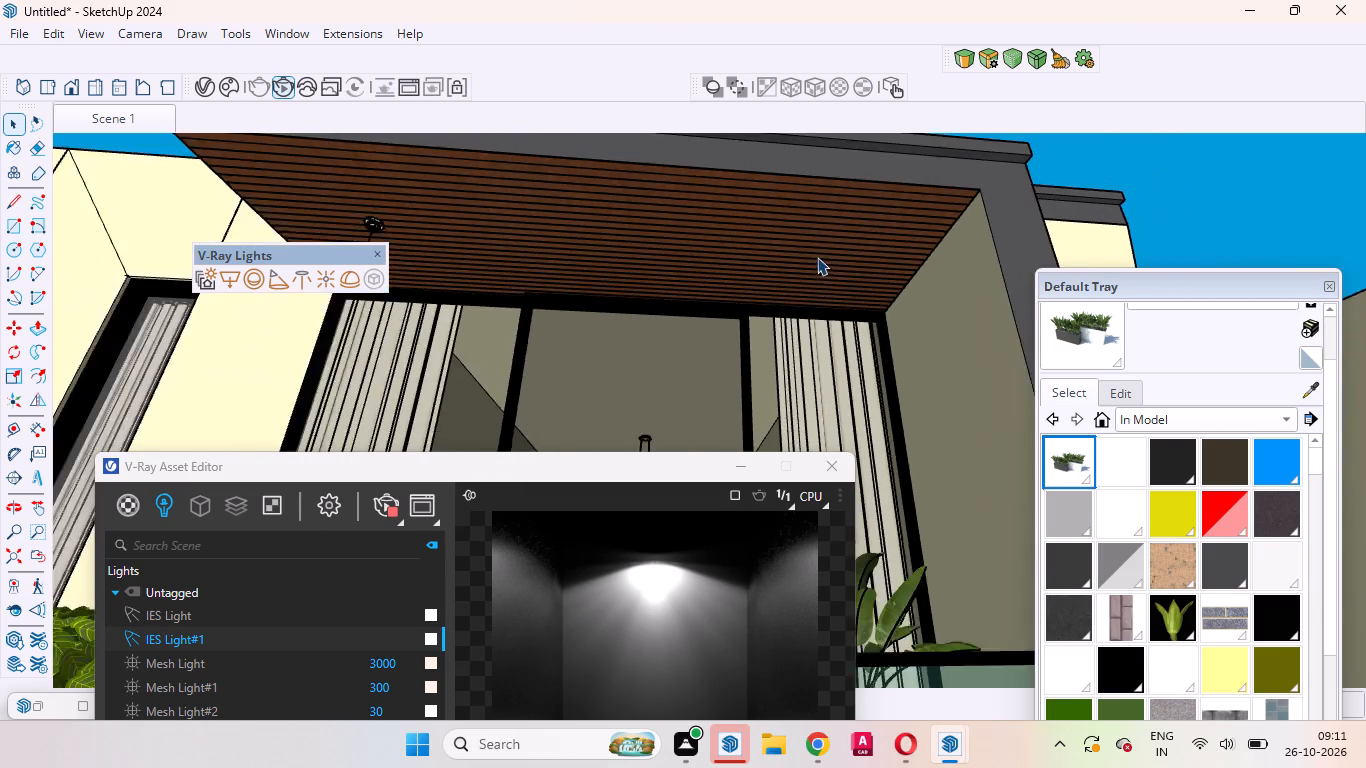
{"action": "scroll", "coordinate": [387, 262], "scroll_direction": "up", "scroll_amount": 19}
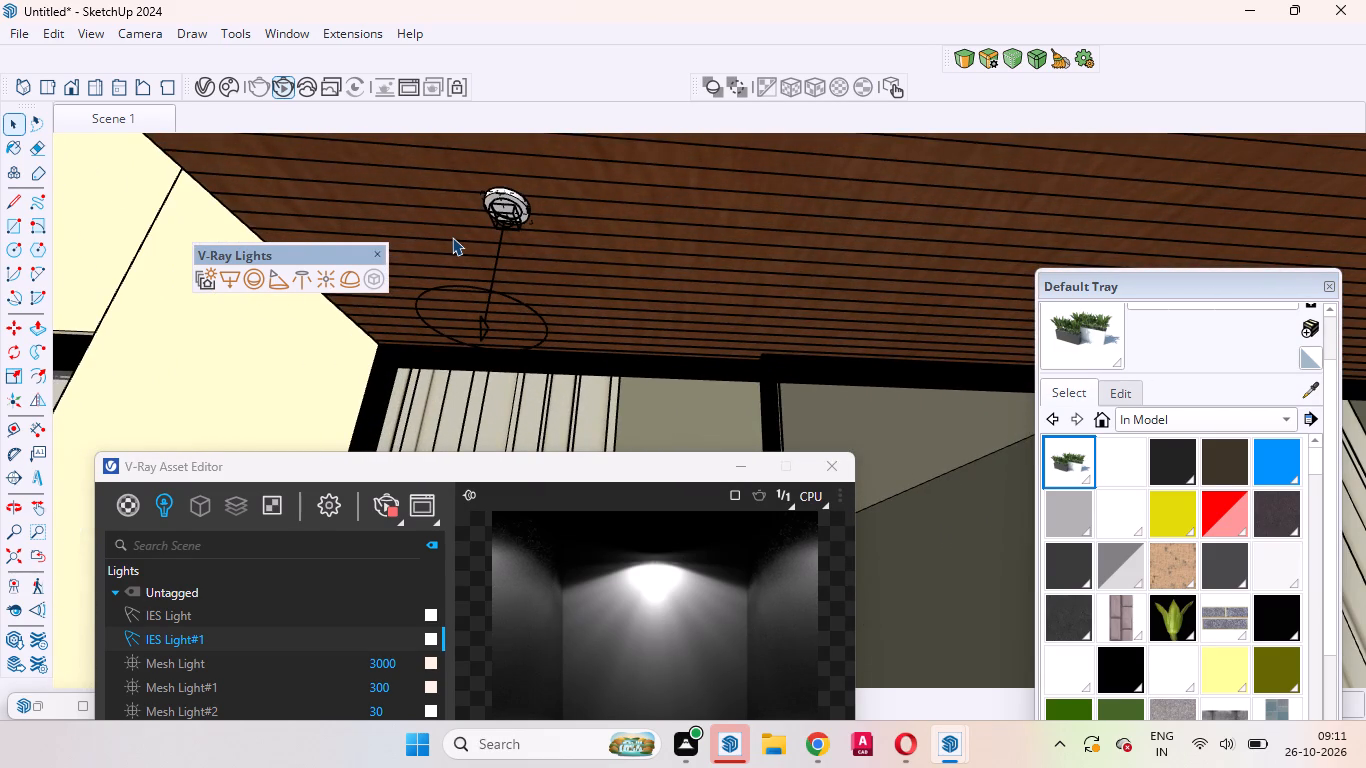
{"action": "left_click", "coordinate": [498, 206]}
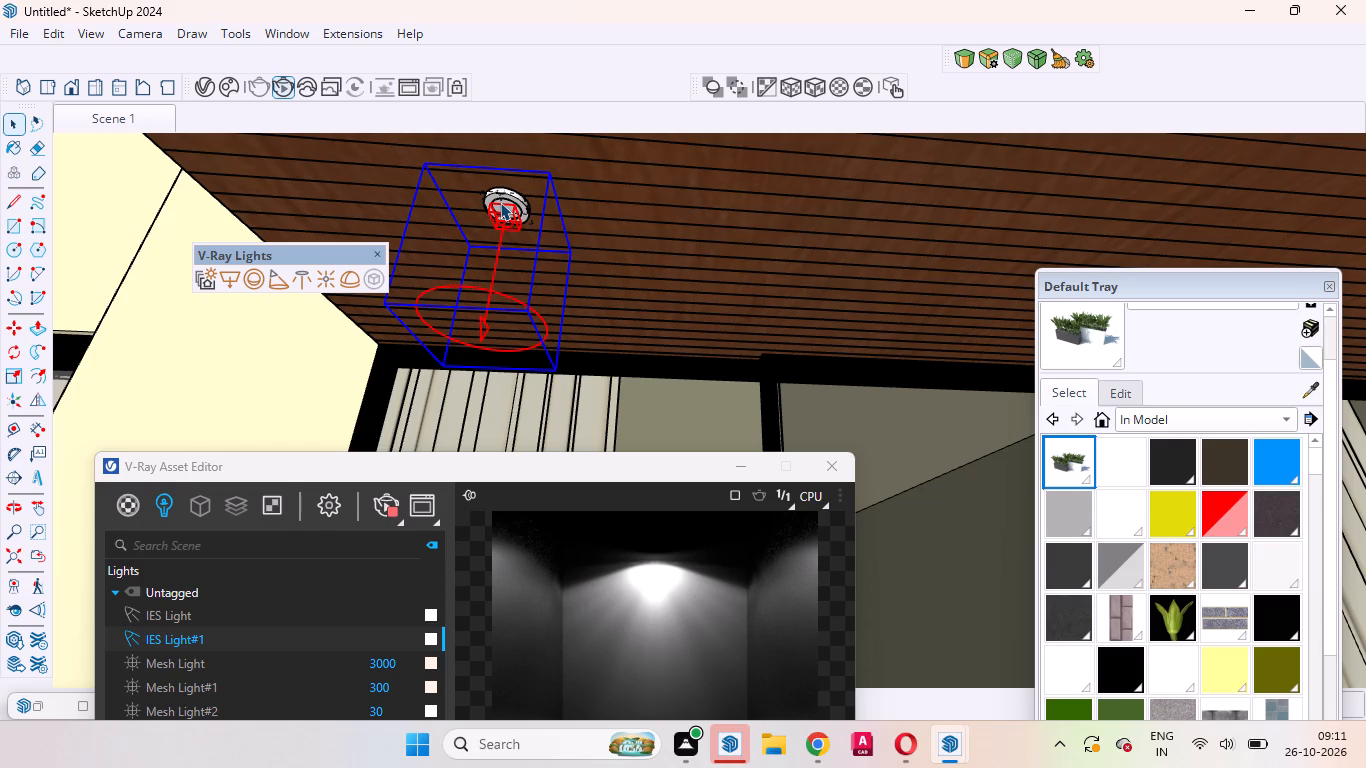
{"action": "key", "text": "m"}
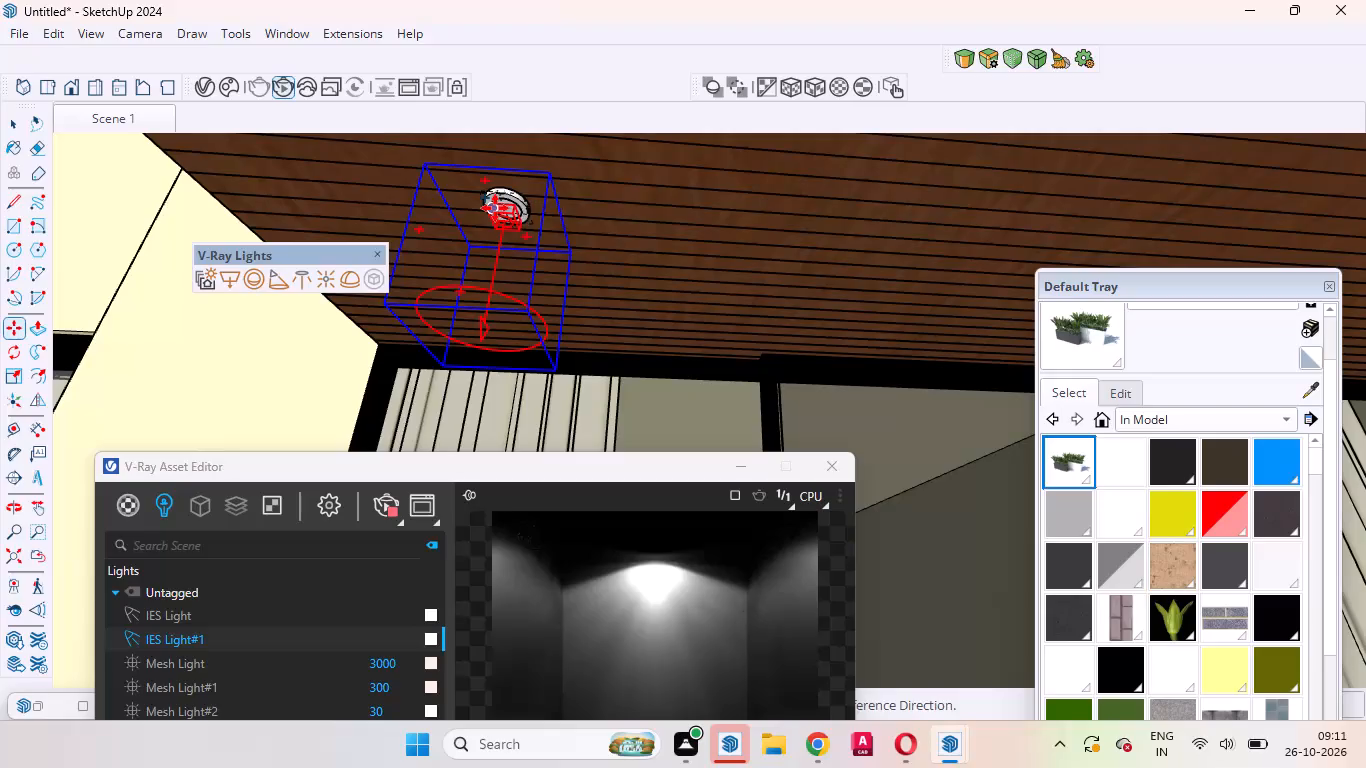
{"action": "left_click", "coordinate": [495, 208]}
{"action": "scroll", "coordinate": [549, 233], "scroll_direction": "down", "scroll_amount": 11}
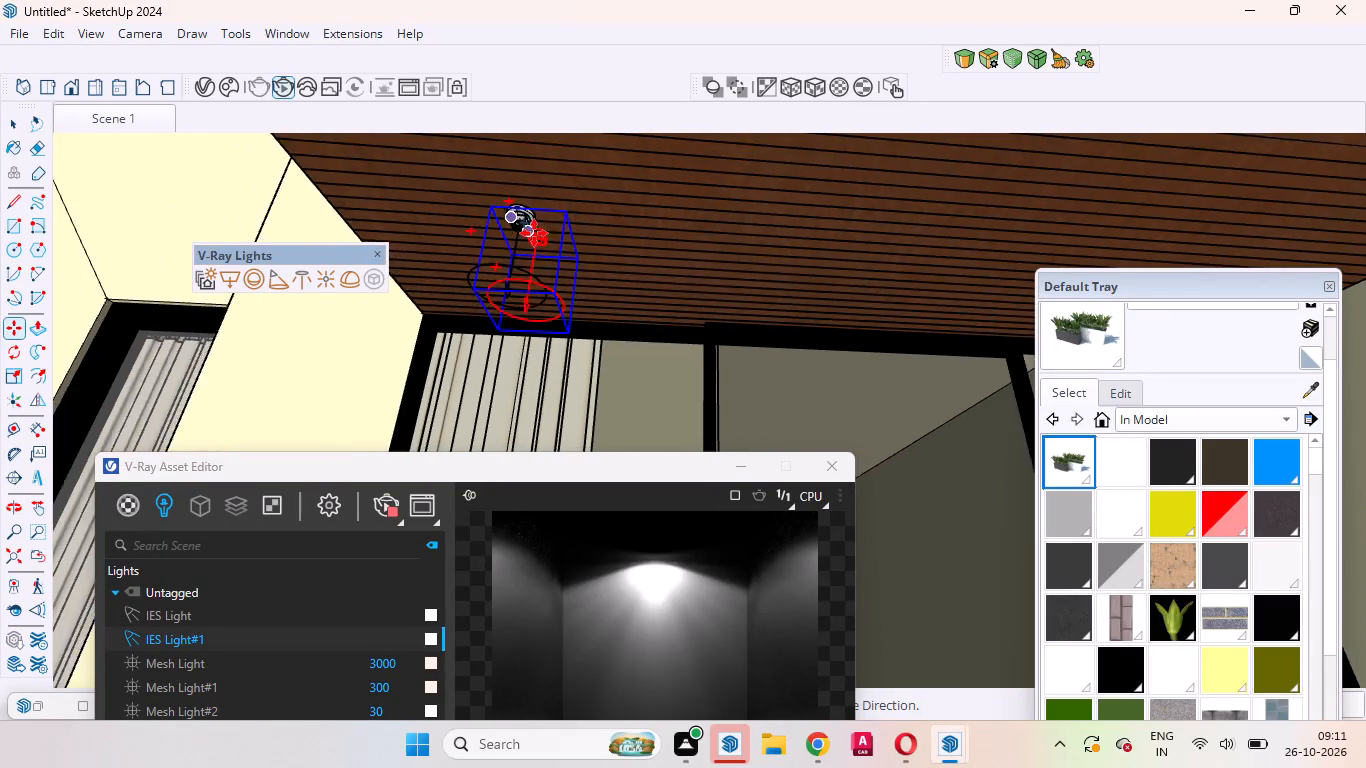
{"action": "scroll", "coordinate": [534, 233], "scroll_direction": "down", "scroll_amount": 13}
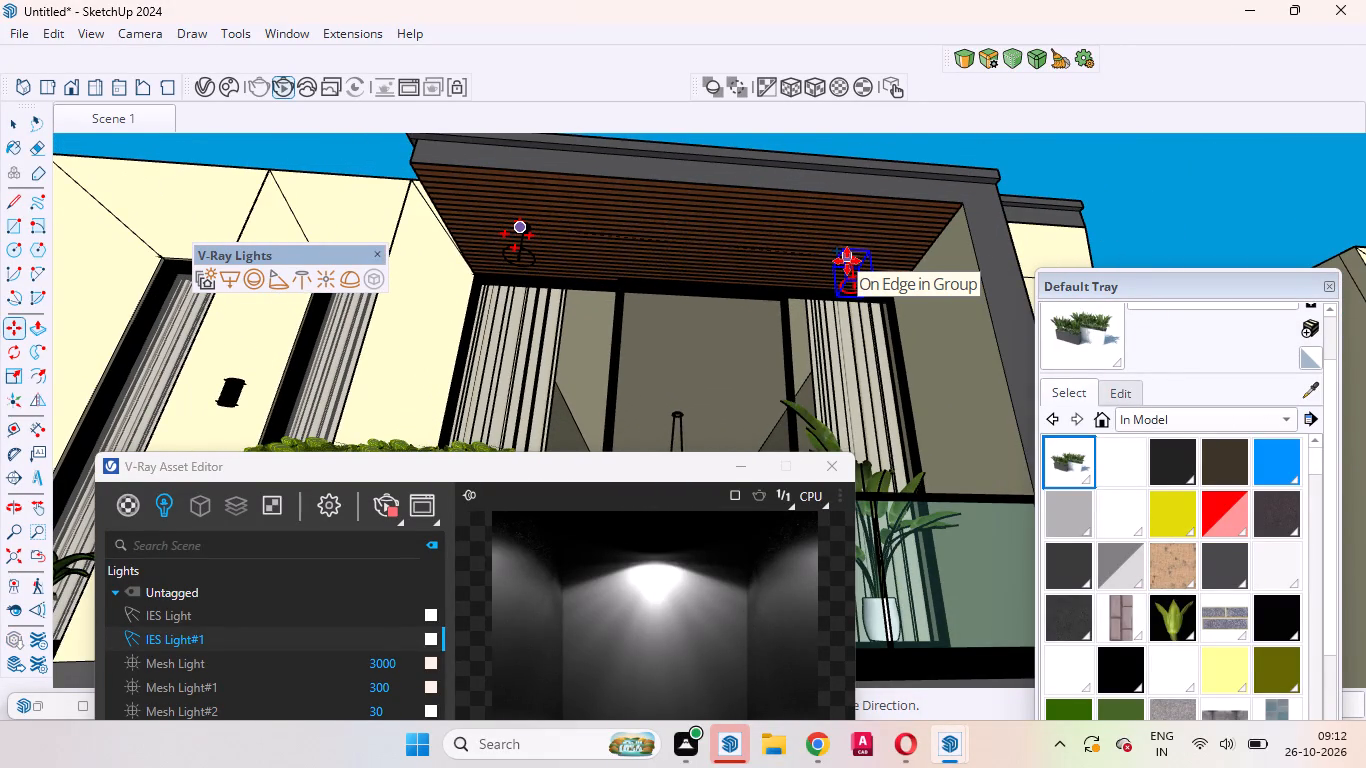
{"action": "key", "text": "Right"}
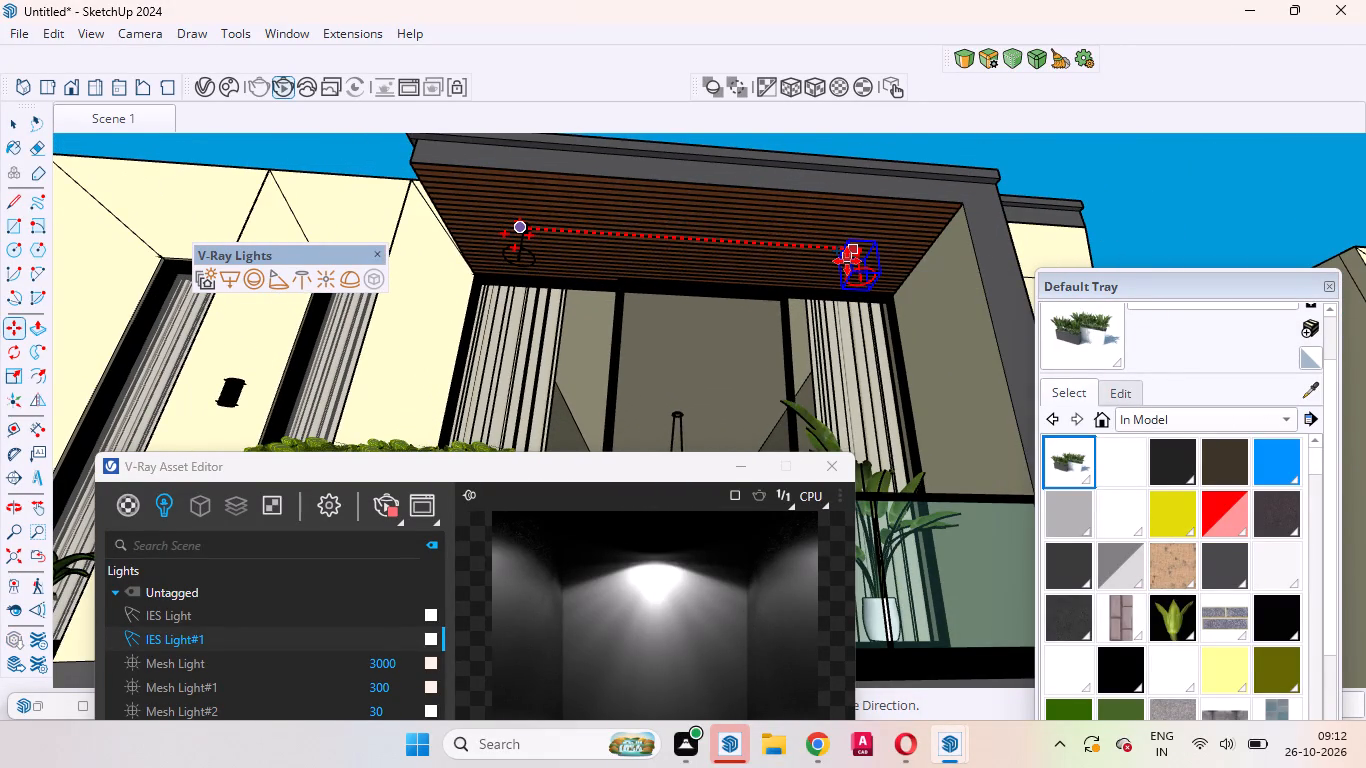
{"action": "left_click", "coordinate": [847, 261]}
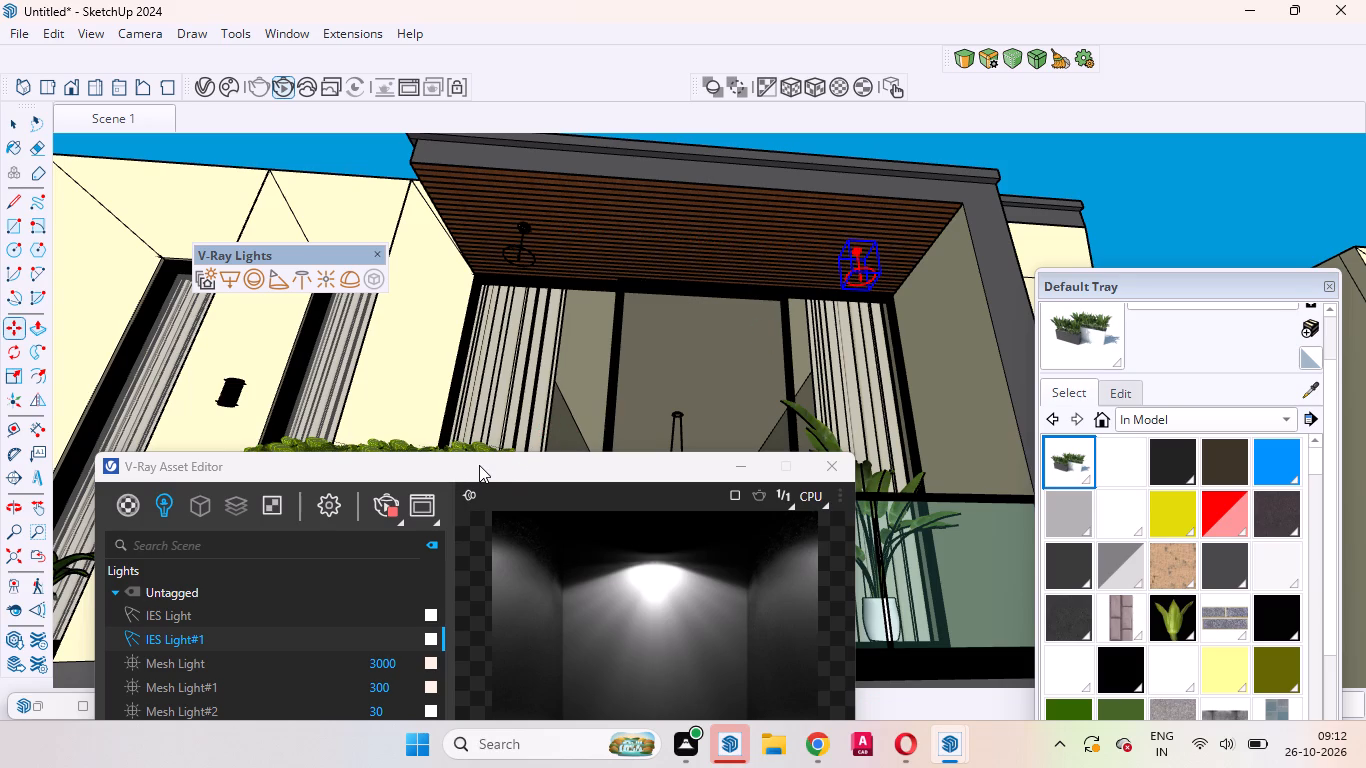
{"action": "scroll", "coordinate": [494, 223], "scroll_direction": "up", "scroll_amount": 2}
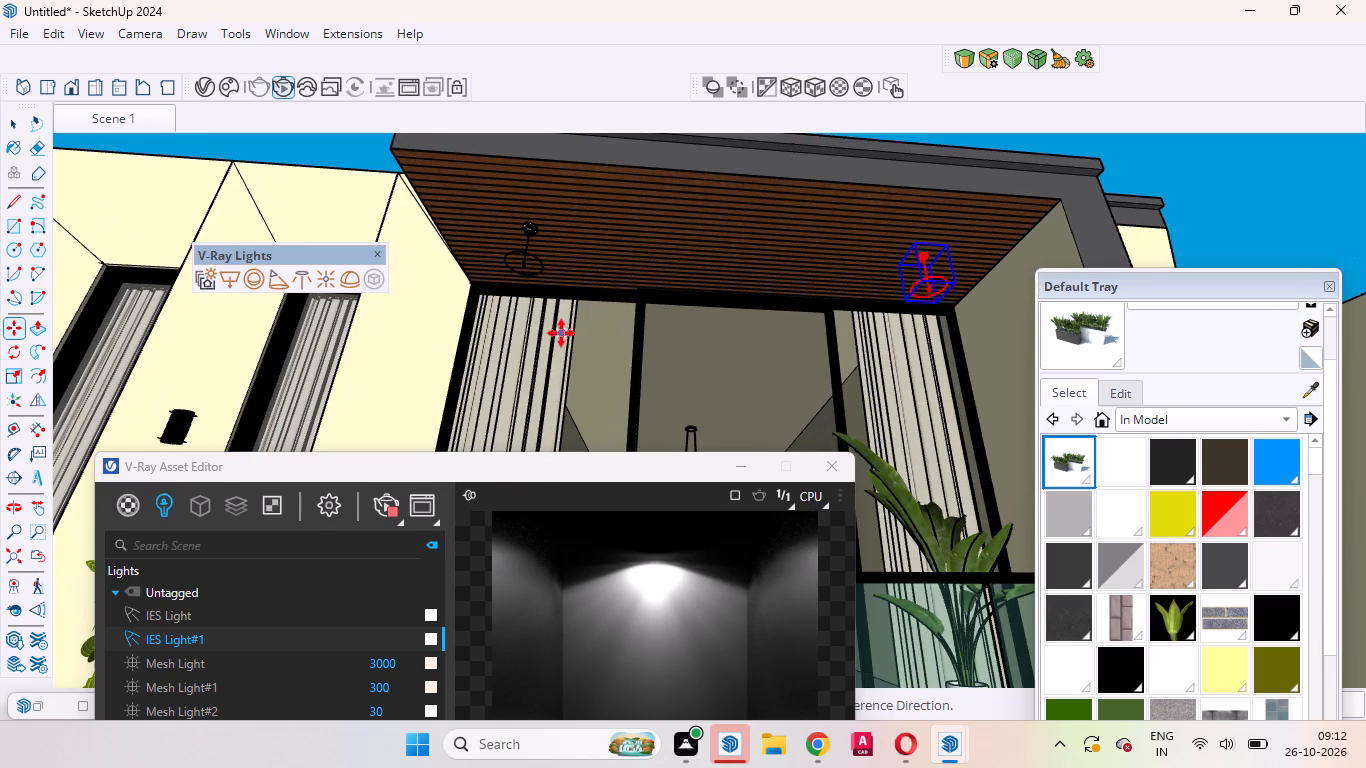
{"action": "key", "text": "space"}
Copy the remaining balcony downlight fixture along the red axis onto the IES light at the opposite ceiling end.
{"action": "scroll", "coordinate": [525, 244], "scroll_direction": "up", "scroll_amount": 17}
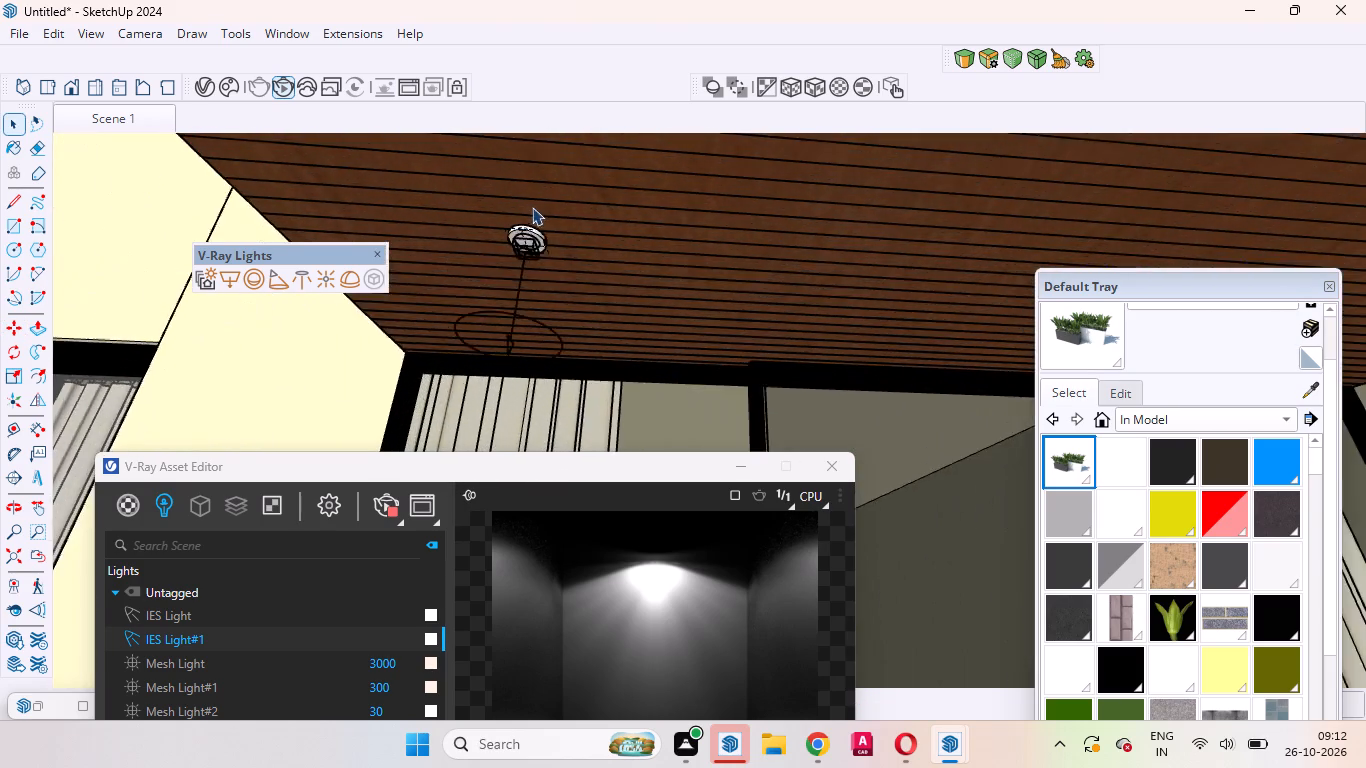
{"action": "scroll", "coordinate": [532, 207], "scroll_direction": "up", "scroll_amount": 10}
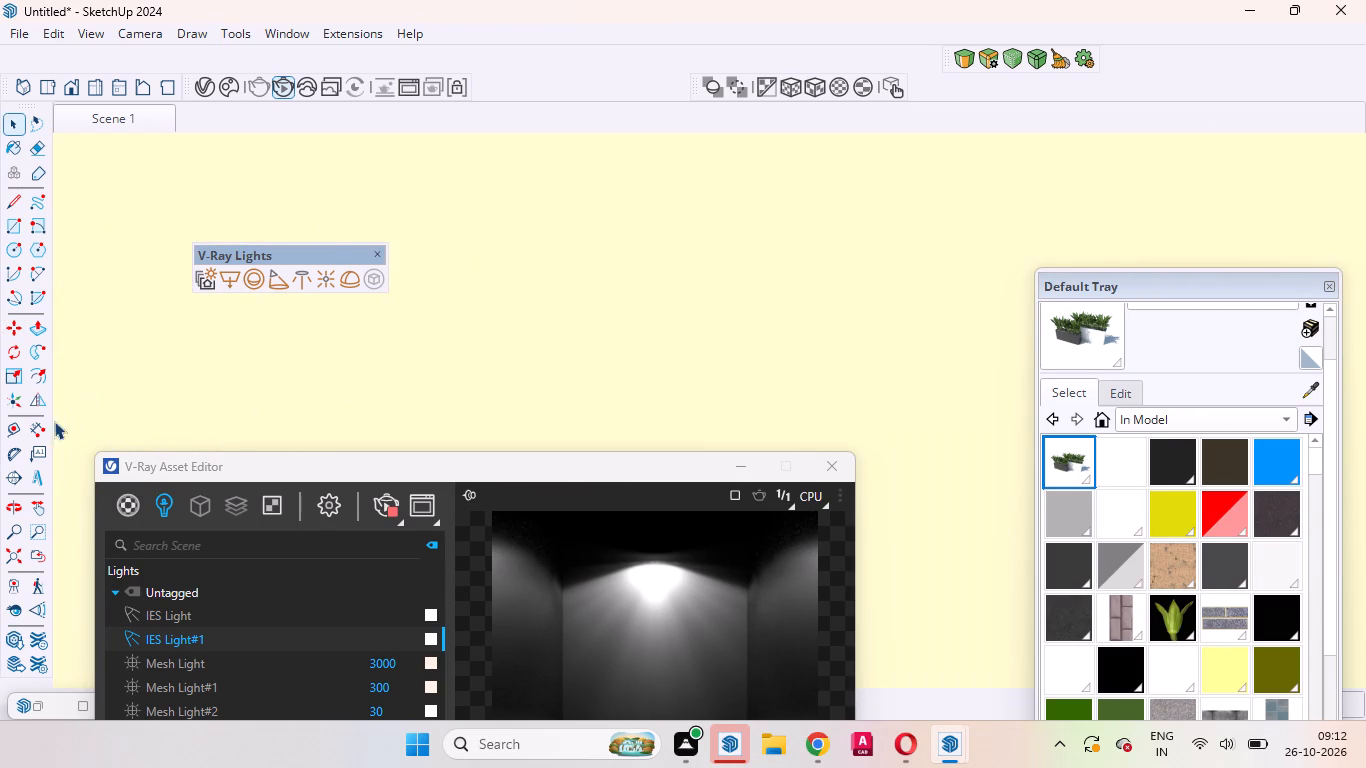
{"action": "left_click", "coordinate": [37, 554]}
{"action": "scroll", "coordinate": [539, 216], "scroll_direction": "up", "scroll_amount": 2}
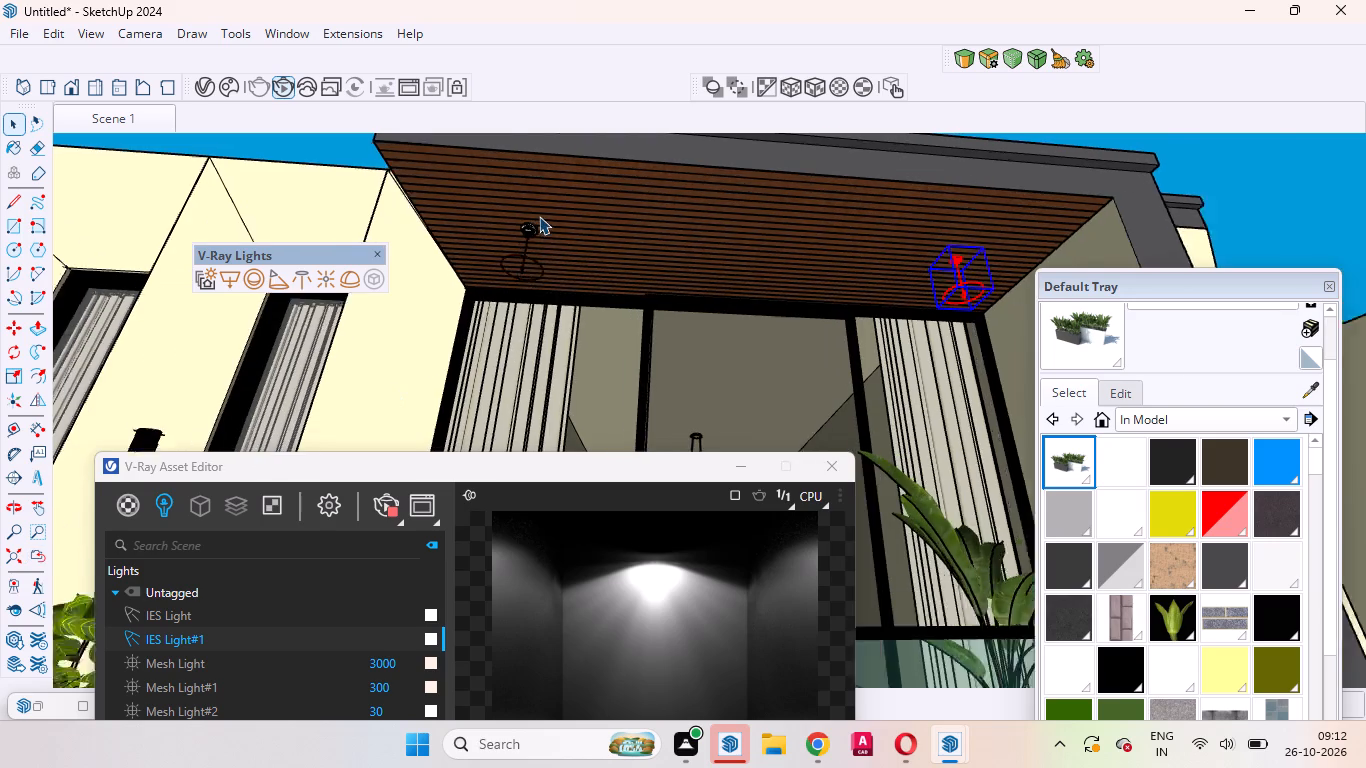
{"action": "scroll", "coordinate": [536, 216], "scroll_direction": "up", "scroll_amount": 13}
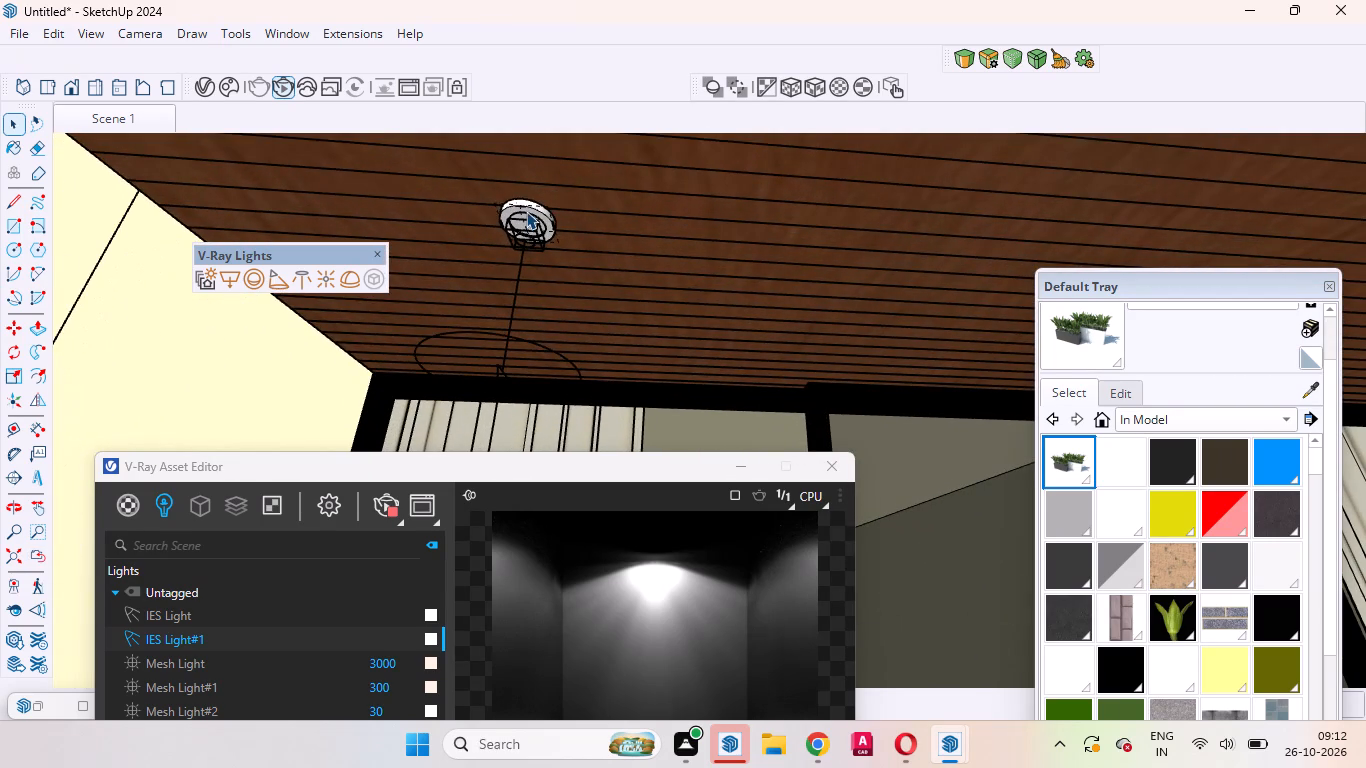
{"action": "left_click", "coordinate": [526, 211]}
{"action": "key", "text": "m"}
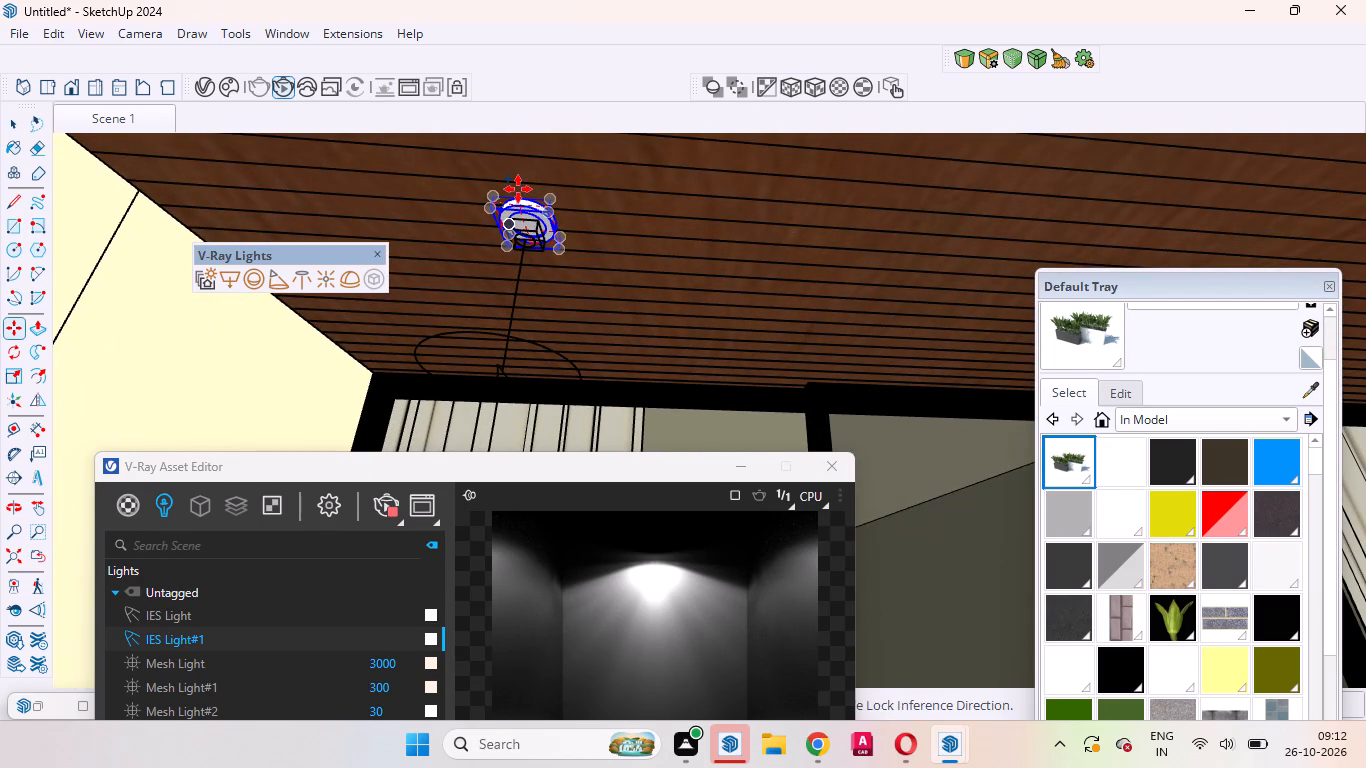
{"action": "left_click", "coordinate": [518, 189]}
{"action": "scroll", "coordinate": [572, 207], "scroll_direction": "down", "scroll_amount": 14}
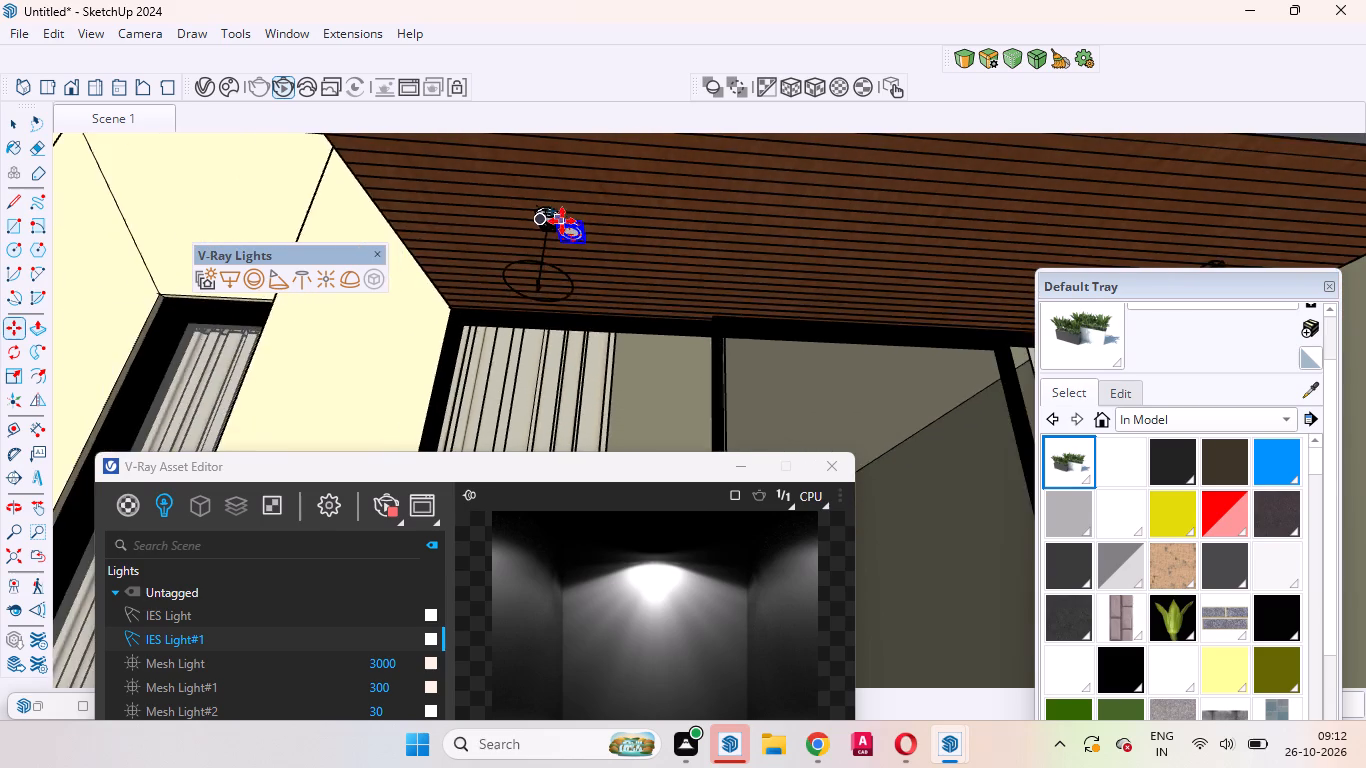
{"action": "scroll", "coordinate": [562, 221], "scroll_direction": "down", "scroll_amount": 11}
{"action": "scroll", "coordinate": [733, 221], "scroll_direction": "up", "scroll_amount": 9}
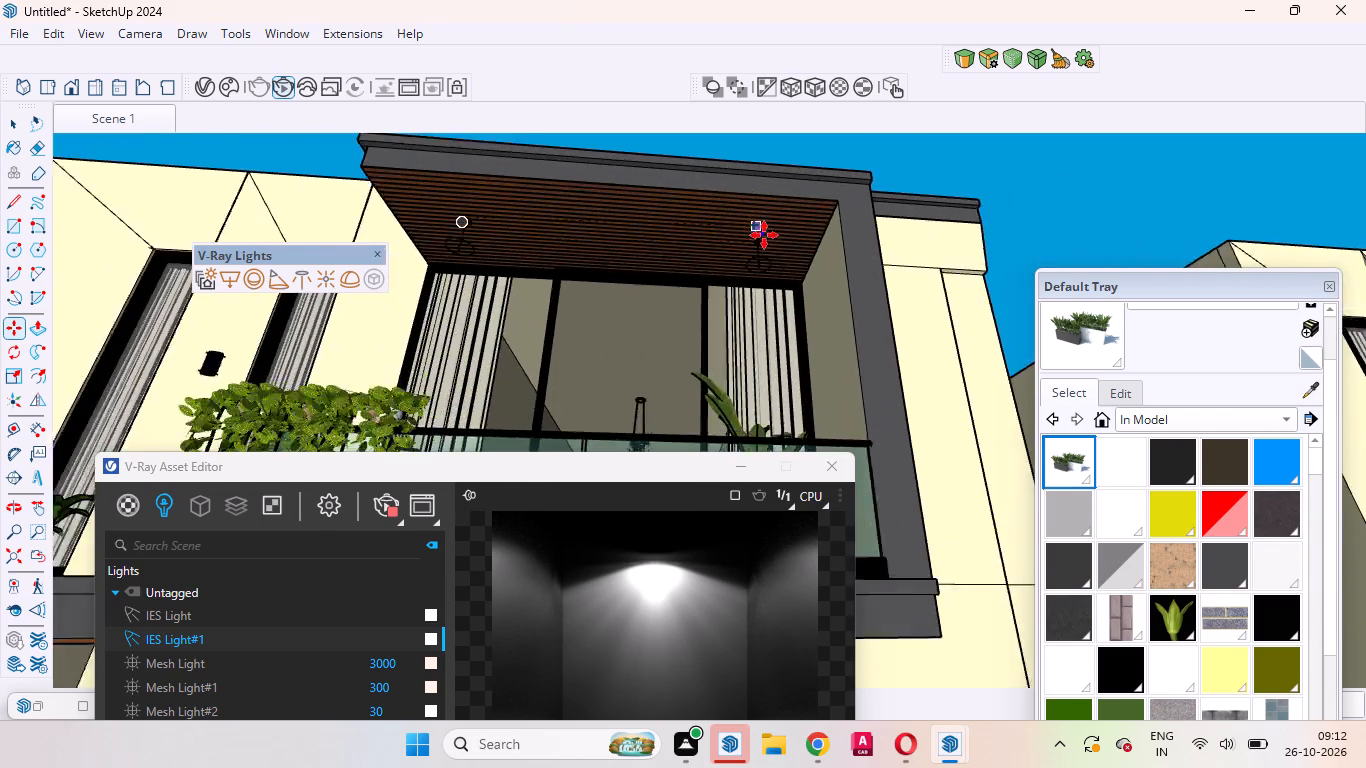
{"action": "scroll", "coordinate": [764, 235], "scroll_direction": "up", "scroll_amount": 14}
{"action": "scroll", "coordinate": [735, 220], "scroll_direction": "up", "scroll_amount": 10}
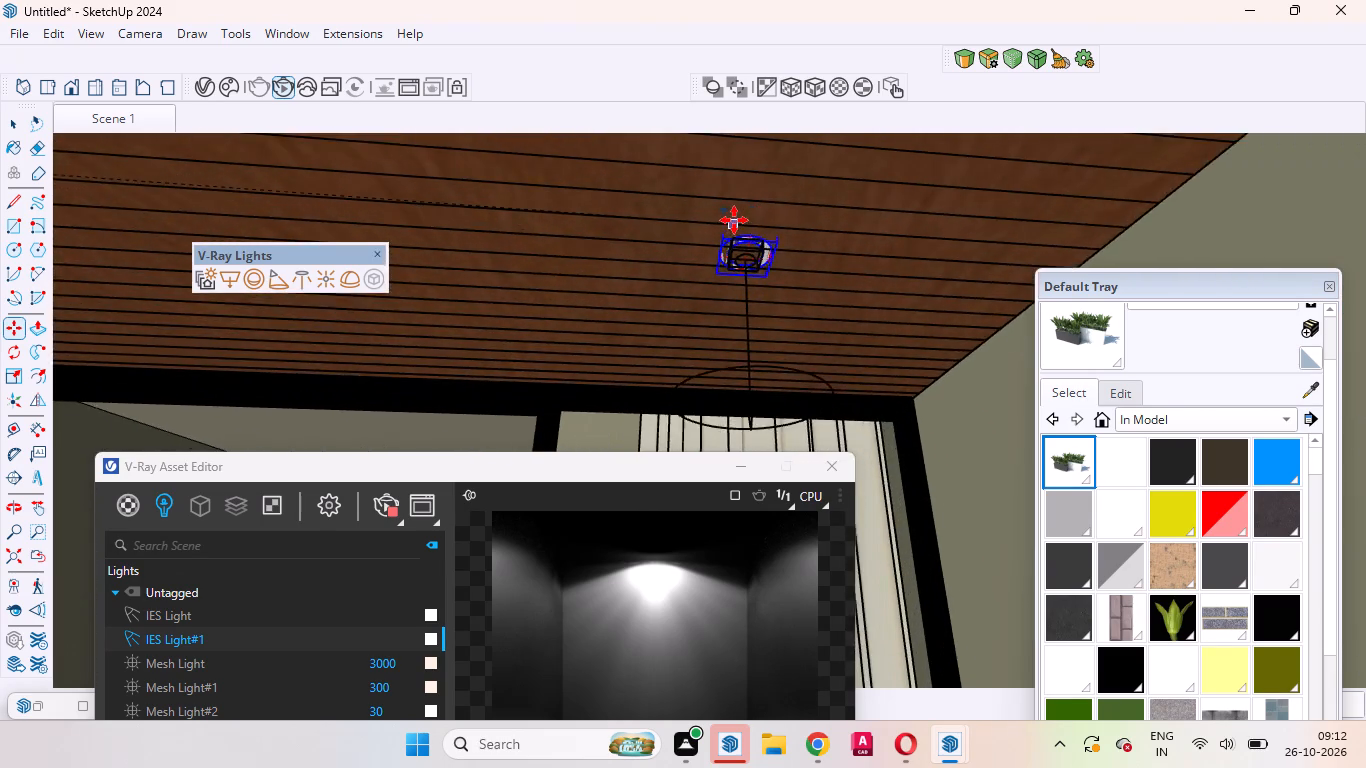
{"action": "scroll", "coordinate": [734, 220], "scroll_direction": "up", "scroll_amount": 2}
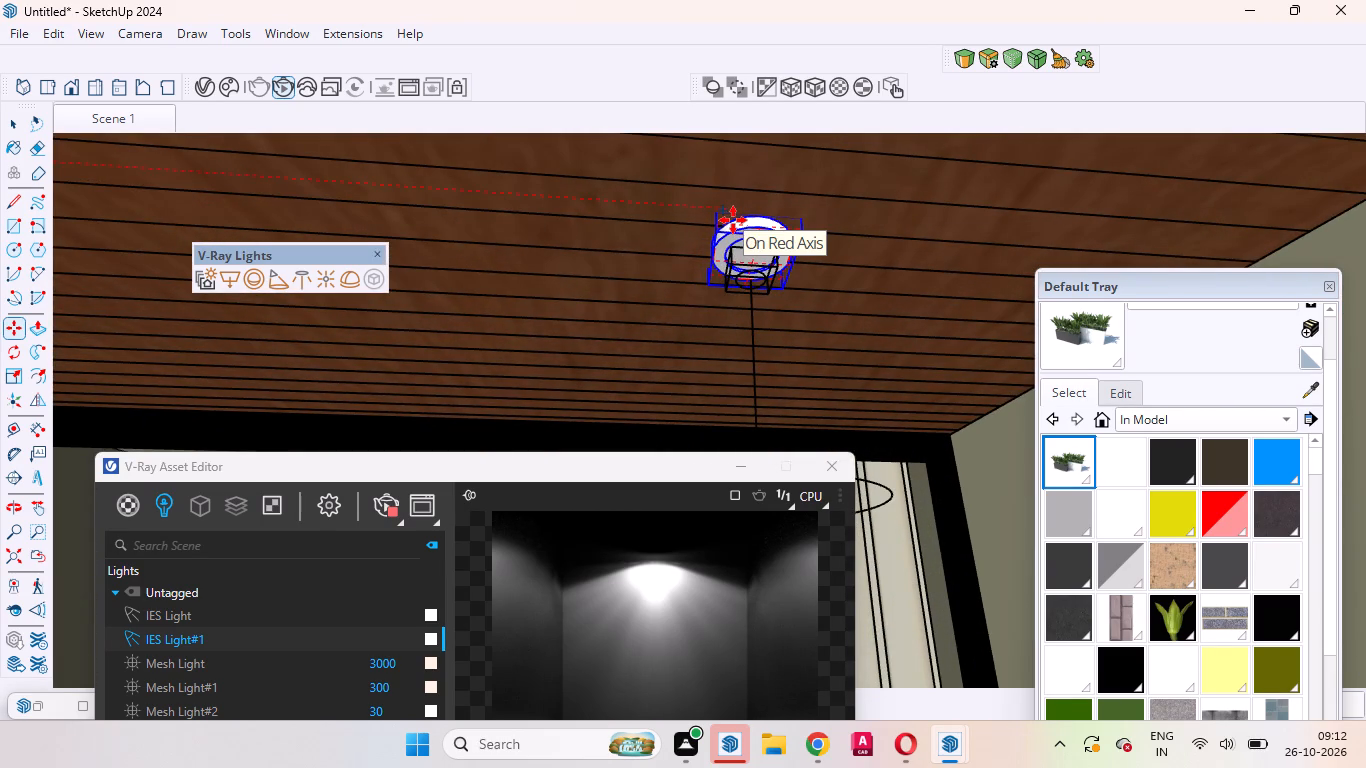
{"action": "left_click", "coordinate": [733, 220]}
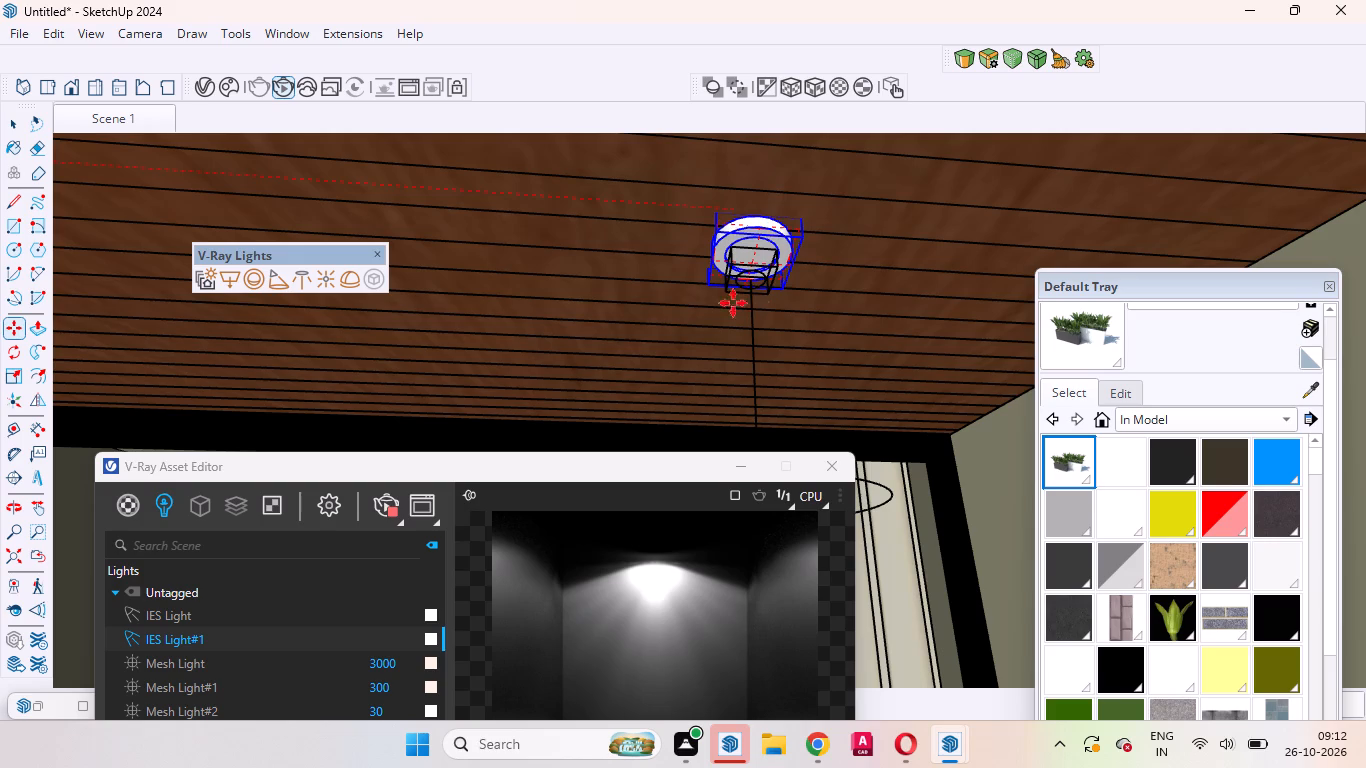
{"action": "key", "text": "space"}
{"action": "left_click", "coordinate": [15, 122]}
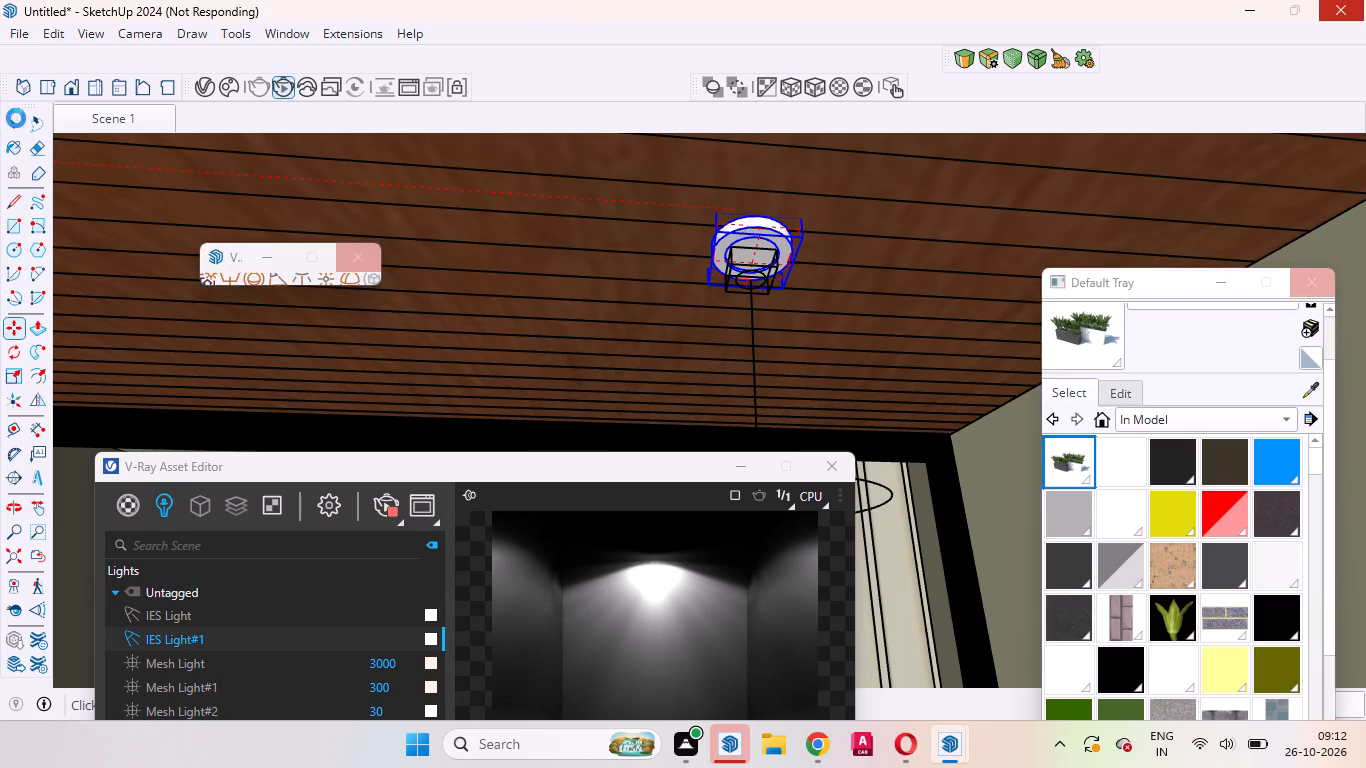
Examine how the copied downlight fixture and its IES light align under the balcony ceiling.
{"action": "scroll", "coordinate": [737, 233], "scroll_direction": "up", "scroll_amount": 9}
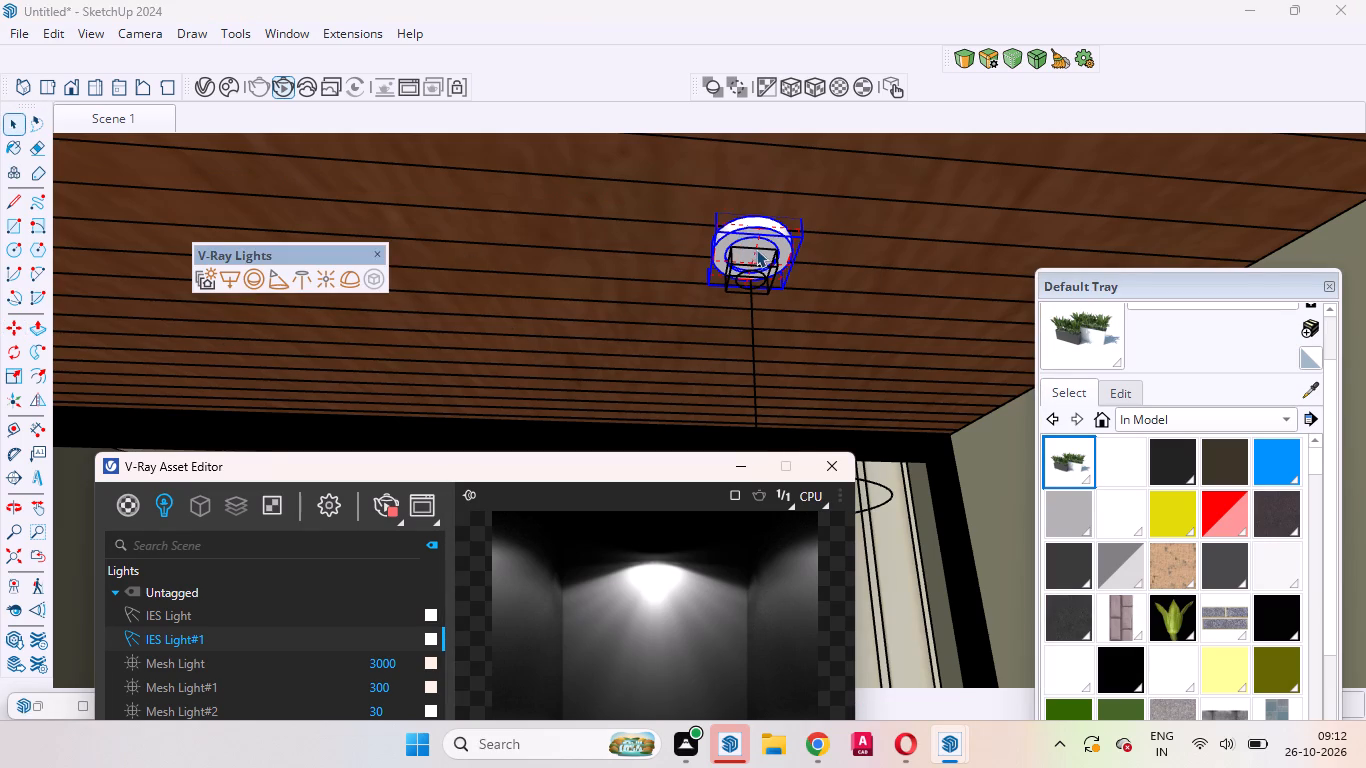
{"action": "scroll", "coordinate": [756, 249], "scroll_direction": "up", "scroll_amount": 4}
{"action": "scroll", "coordinate": [677, 285], "scroll_direction": "up", "scroll_amount": 11}
{"action": "middle_click_drag", "start_coordinate": [747, 302], "coordinate": [790, 178]}
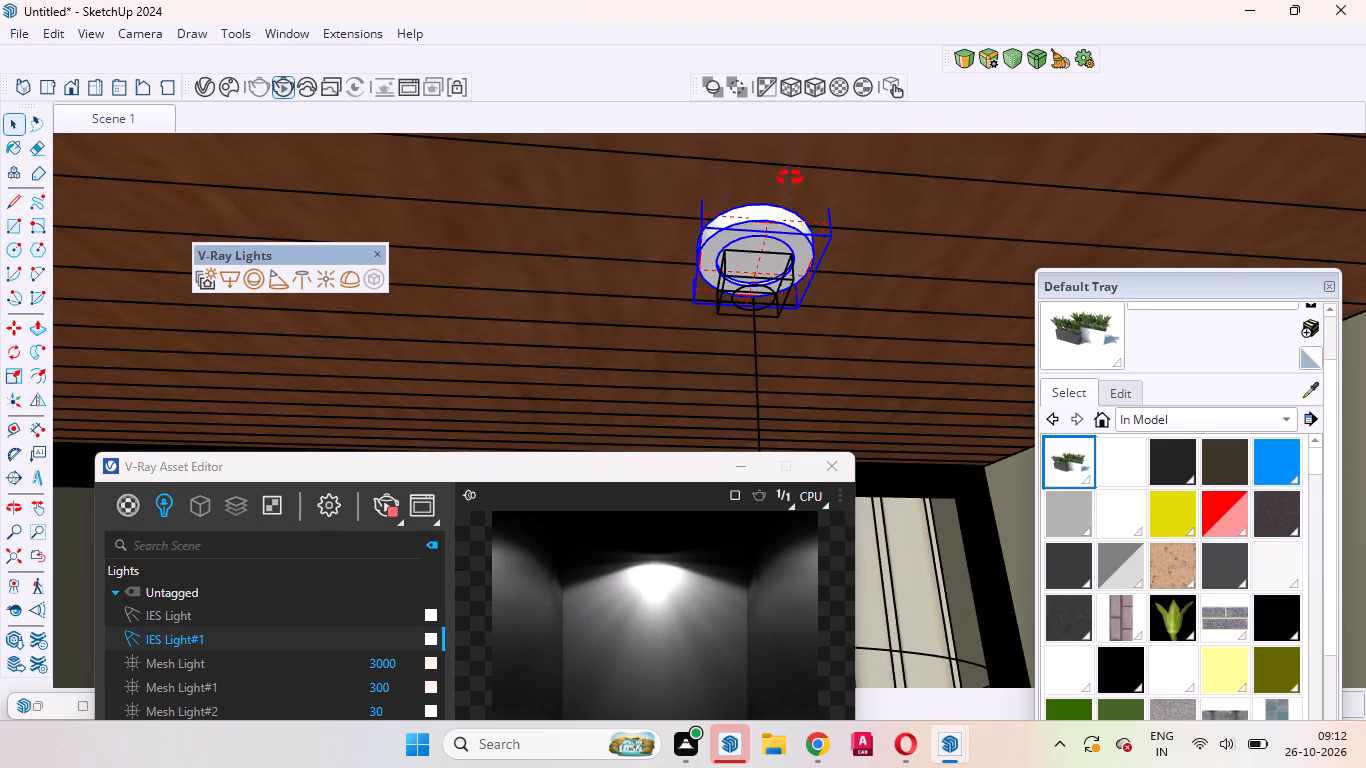
{"action": "middle_click_drag", "start_coordinate": [790, 178], "coordinate": [788, 140]}
{"action": "scroll", "coordinate": [768, 177], "scroll_direction": "down", "scroll_amount": 4}
{"action": "middle_click_drag", "start_coordinate": [792, 279], "coordinate": [772, 185]}
{"action": "scroll", "coordinate": [792, 277], "scroll_direction": "up", "scroll_amount": 1}
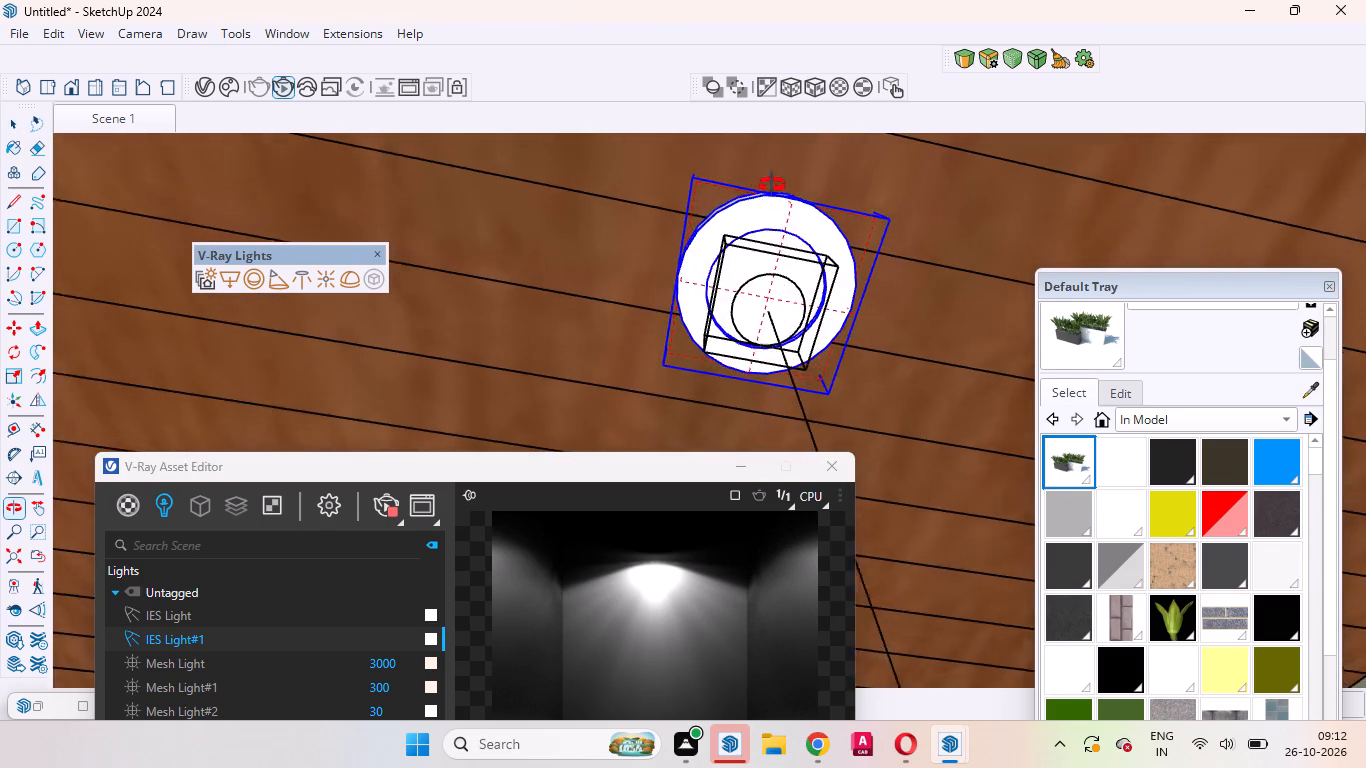
{"action": "middle_click_drag", "start_coordinate": [772, 185], "coordinate": [760, 158]}
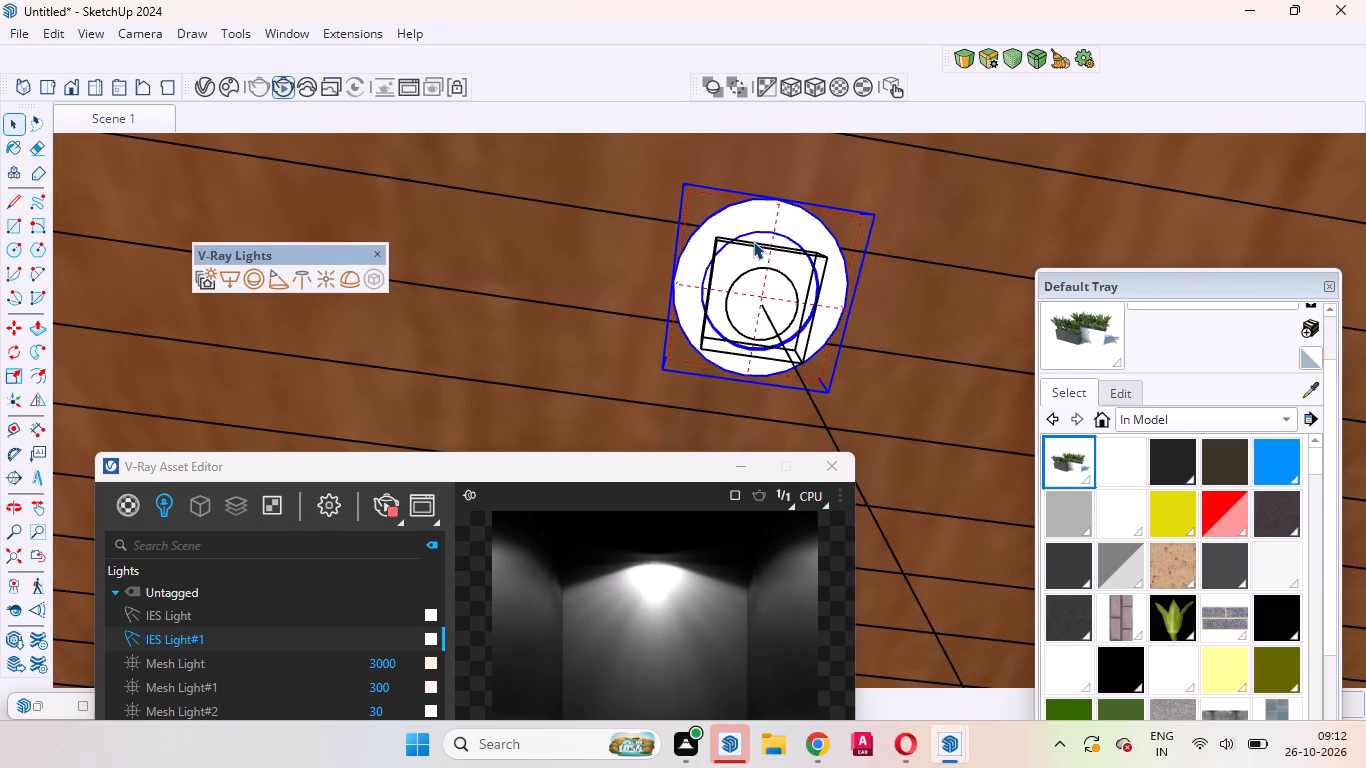
{"action": "scroll", "coordinate": [802, 246], "scroll_direction": "up", "scroll_amount": 5}
{"action": "middle_click_drag", "start_coordinate": [802, 305], "coordinate": [790, 365]}
{"action": "scroll", "coordinate": [790, 365], "scroll_direction": "up", "scroll_amount": 1}
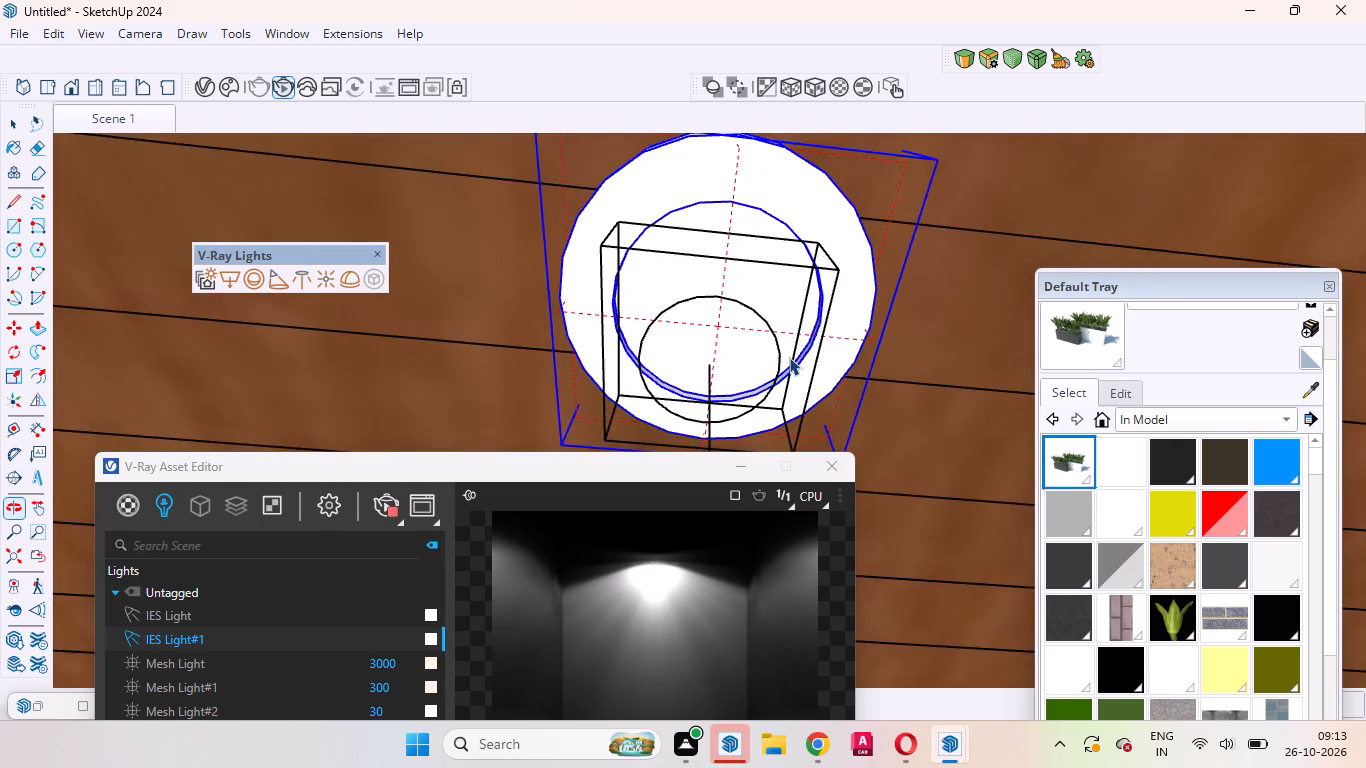
{"action": "scroll", "coordinate": [789, 357], "scroll_direction": "down", "scroll_amount": 4}
{"action": "middle_click_drag", "start_coordinate": [791, 321], "coordinate": [791, 512]}
{"action": "scroll", "coordinate": [788, 498], "scroll_direction": "up", "scroll_amount": 1}
{"action": "scroll", "coordinate": [805, 313], "scroll_direction": "down", "scroll_amount": 8}
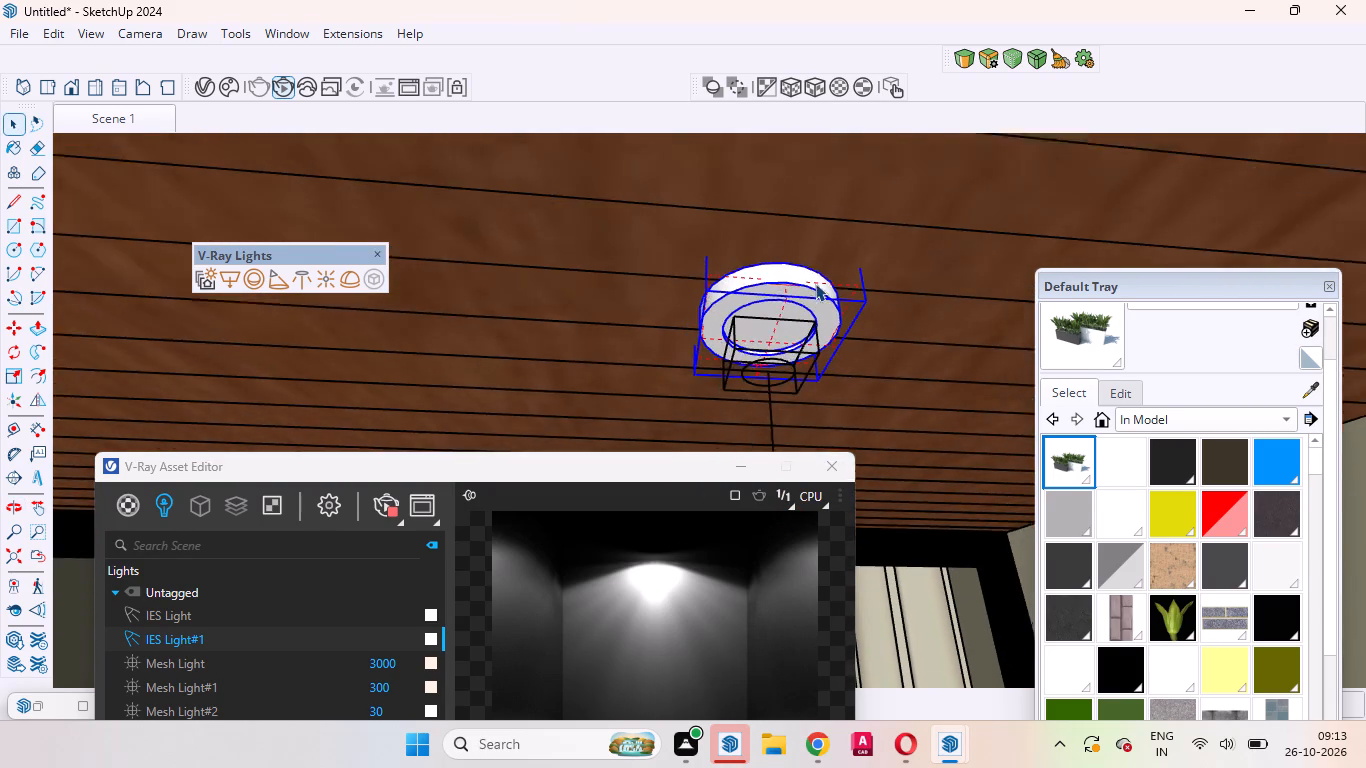
{"action": "scroll", "coordinate": [815, 283], "scroll_direction": "down", "scroll_amount": 3}
Return to the Scene 1 view, clear the selection and examine the balcony from the front and above.
{"action": "left_click", "coordinate": [136, 113]}
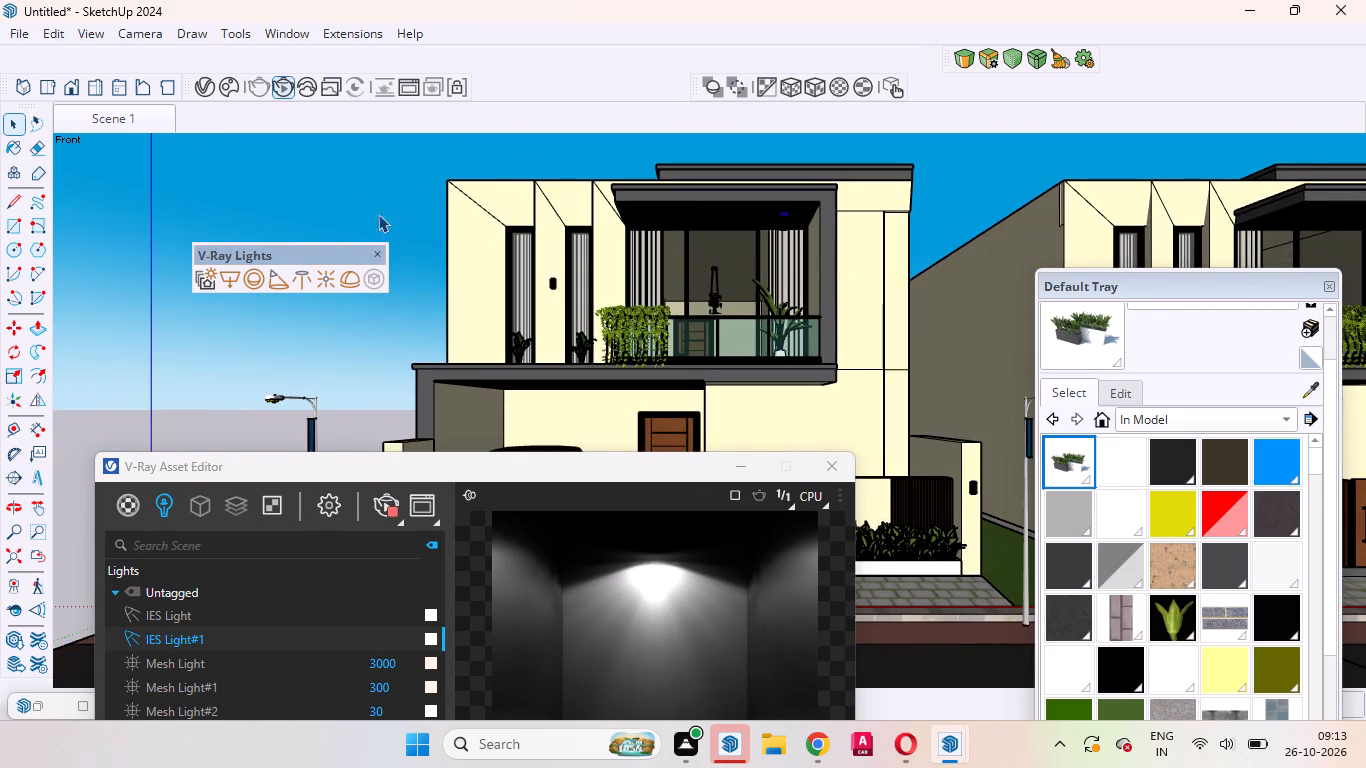
{"action": "left_click", "coordinate": [362, 214]}
{"action": "scroll", "coordinate": [751, 130], "scroll_direction": "up", "scroll_amount": 6}
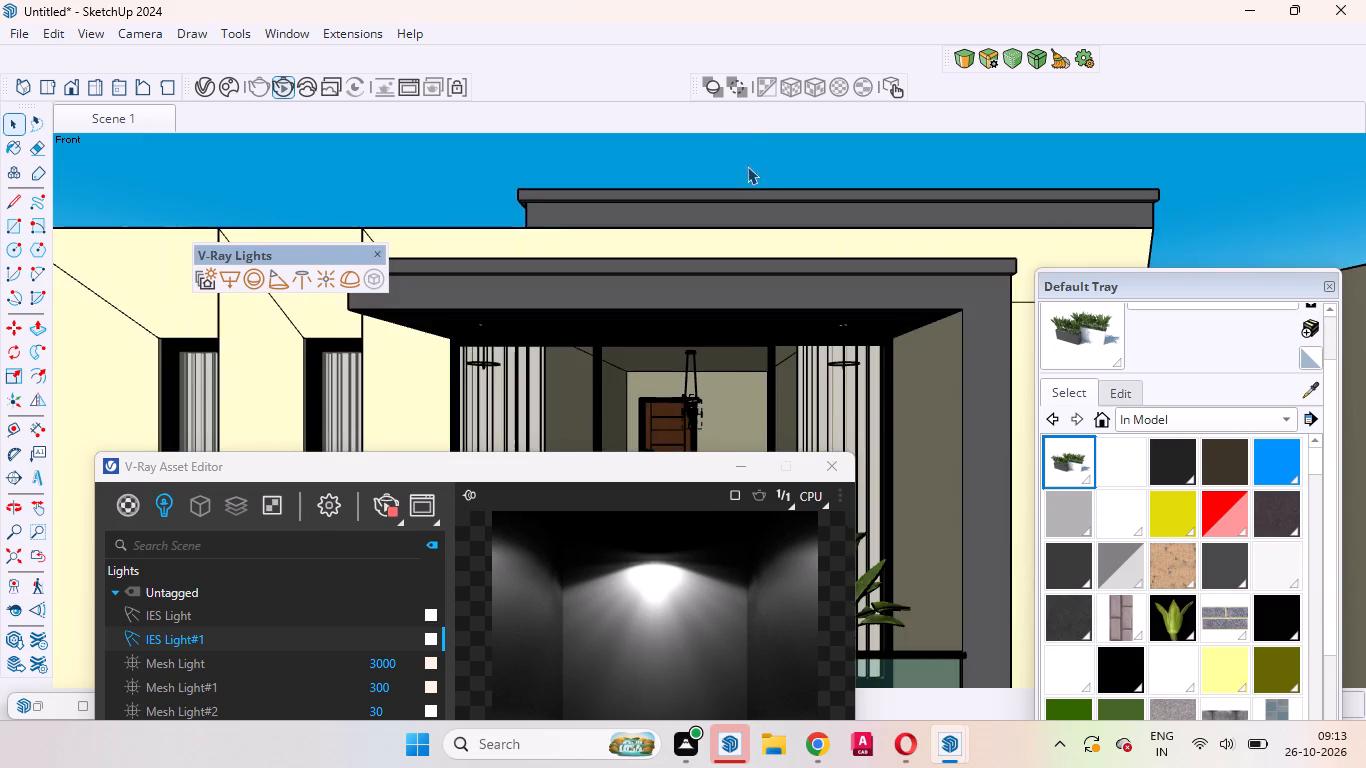
{"action": "scroll", "coordinate": [753, 161], "scroll_direction": "down", "scroll_amount": 3}
{"action": "middle_click_drag", "start_coordinate": [755, 181], "coordinate": [717, 321]}
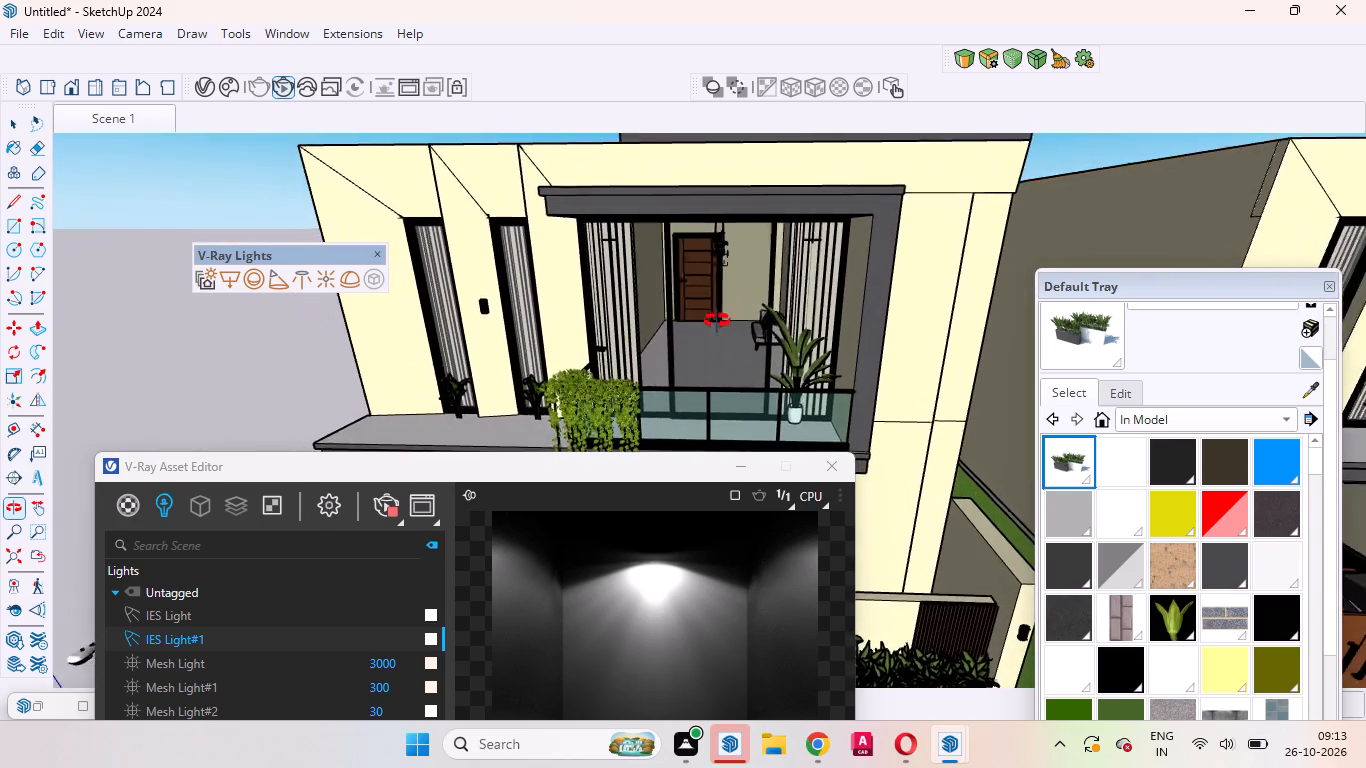
{"action": "middle_click_drag", "start_coordinate": [717, 321], "coordinate": [732, 353]}
{"action": "scroll", "coordinate": [728, 345], "scroll_direction": "up", "scroll_amount": 1}
{"action": "middle_click_drag", "start_coordinate": [713, 460], "coordinate": [730, 588]}
{"action": "scroll", "coordinate": [702, 441], "scroll_direction": "up", "scroll_amount": 1}
{"action": "middle_click_drag", "start_coordinate": [681, 306], "coordinate": [698, 277]}
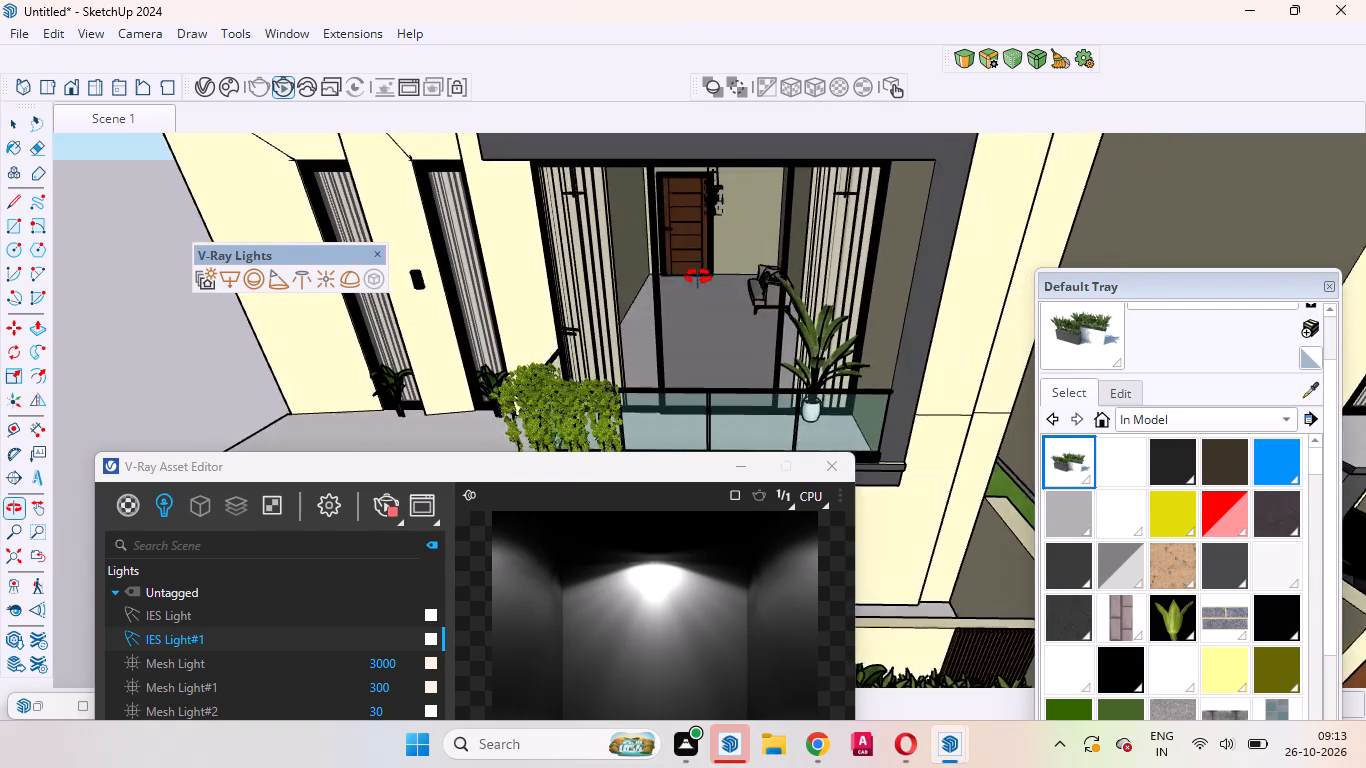
{"action": "middle_click_drag", "start_coordinate": [698, 277], "coordinate": [698, 264]}
Stop the running interactive render and minimise the V-Ray Asset Editor.
{"action": "left_click_drag", "start_coordinate": [546, 469], "coordinate": [752, 247]}
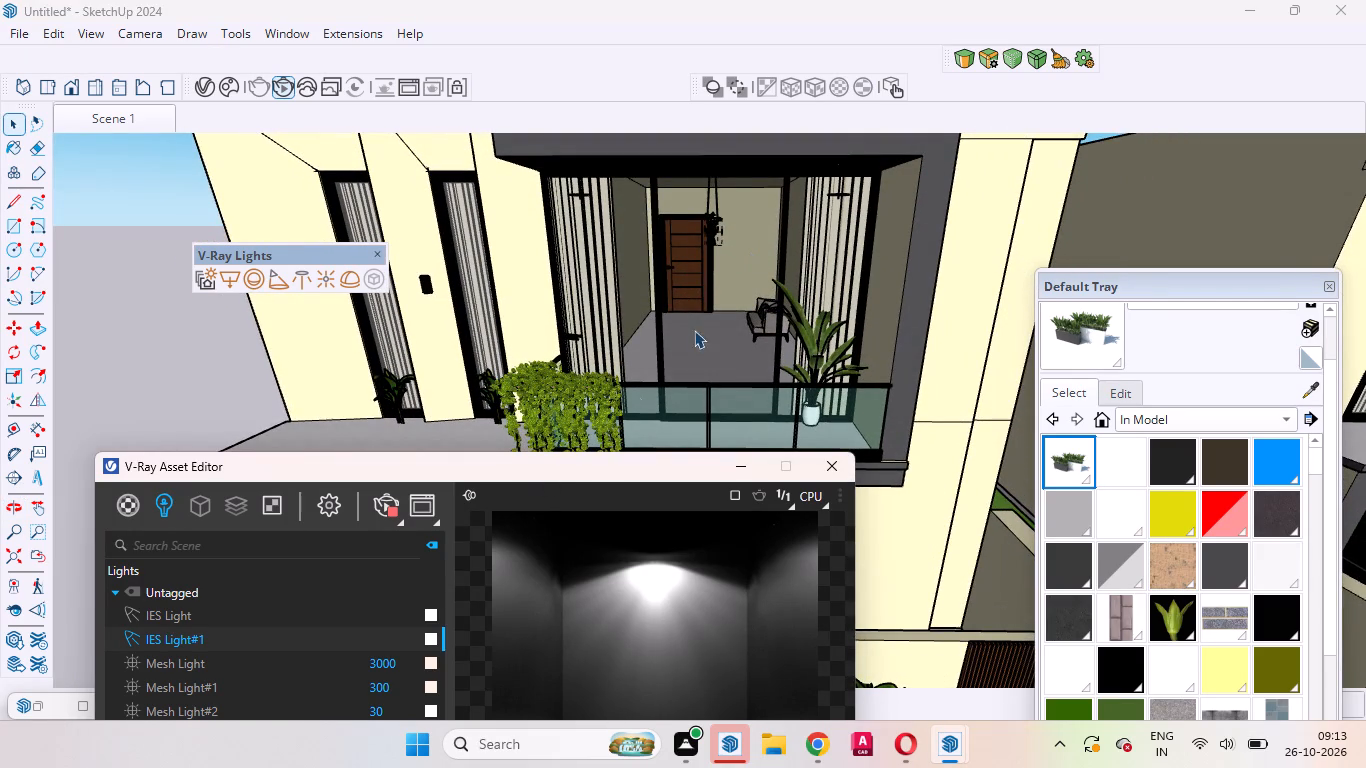
{"action": "left_click_drag", "start_coordinate": [573, 467], "coordinate": [886, 184]}
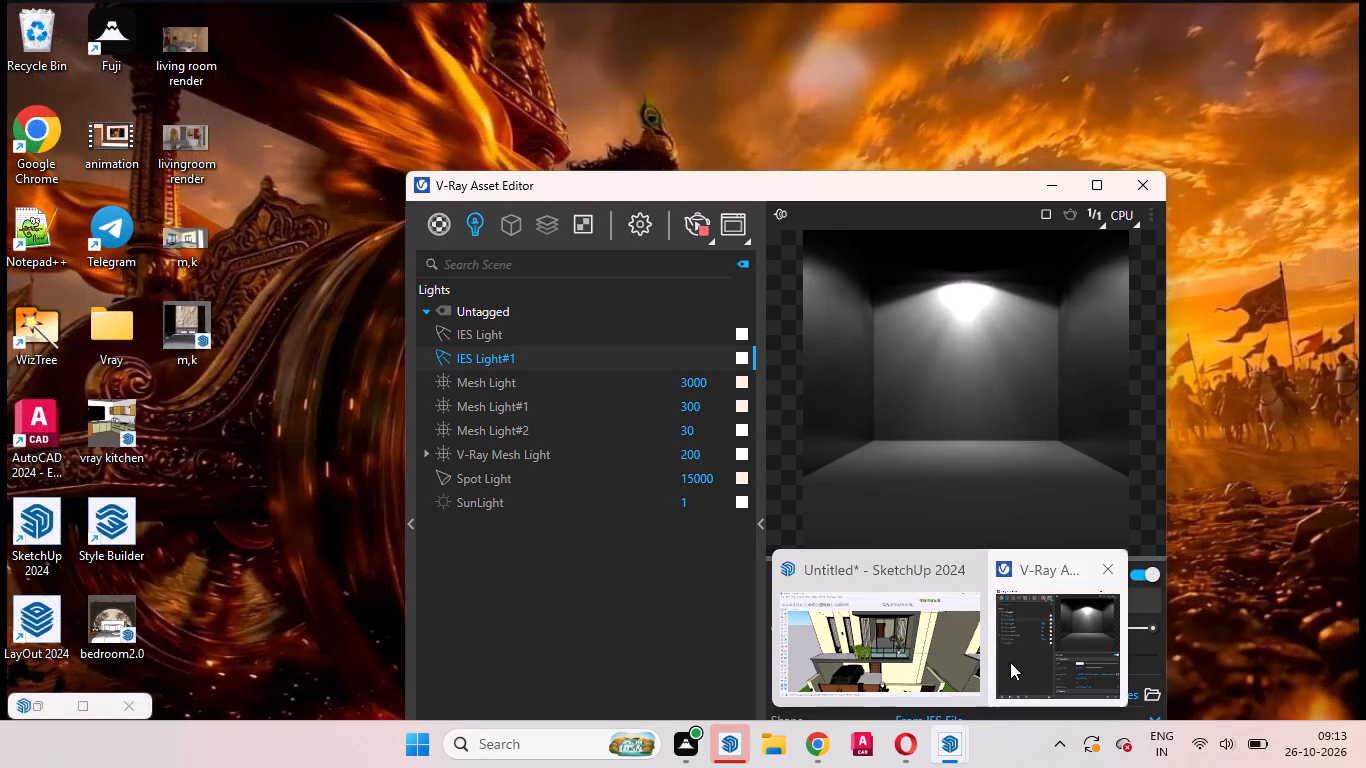
{"action": "left_click", "coordinate": [847, 654]}
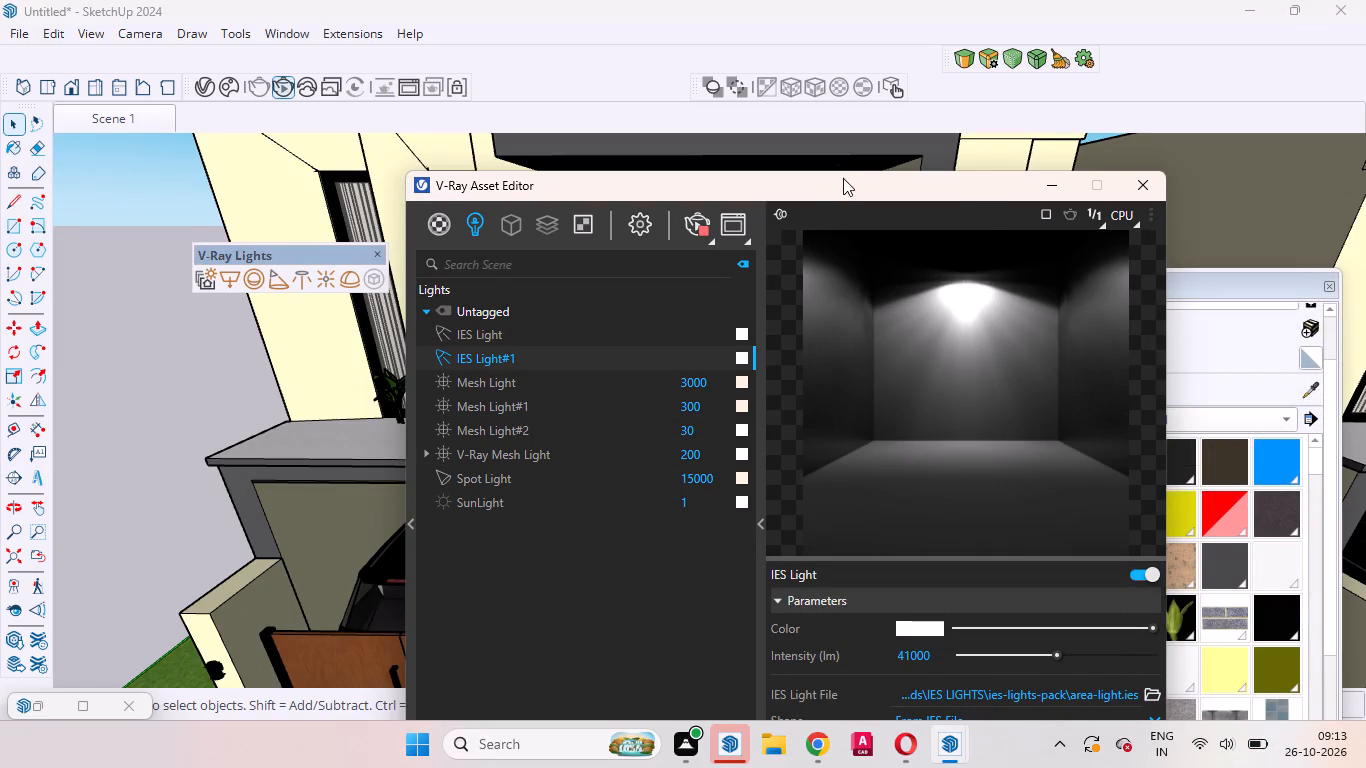
{"action": "left_click_drag", "start_coordinate": [888, 202], "coordinate": [712, 188]}
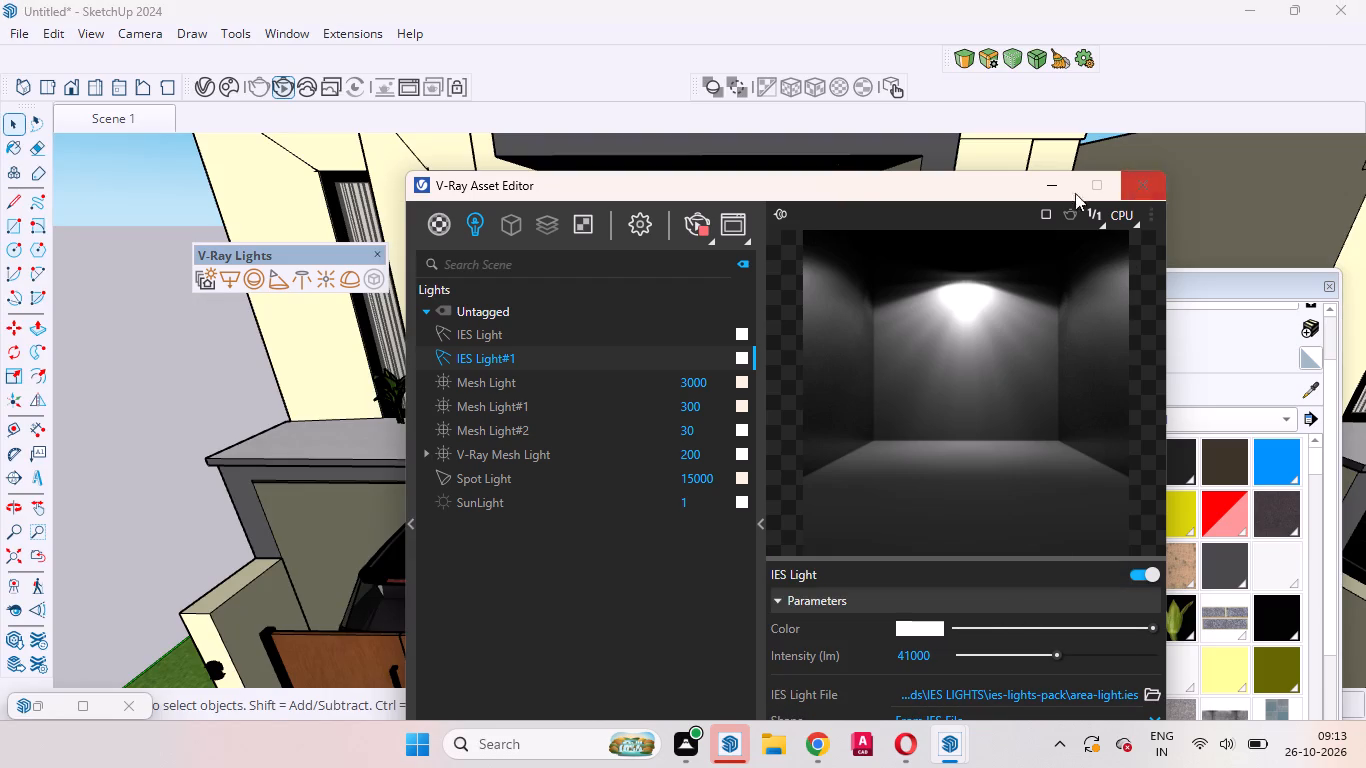
{"action": "left_click", "coordinate": [692, 228]}
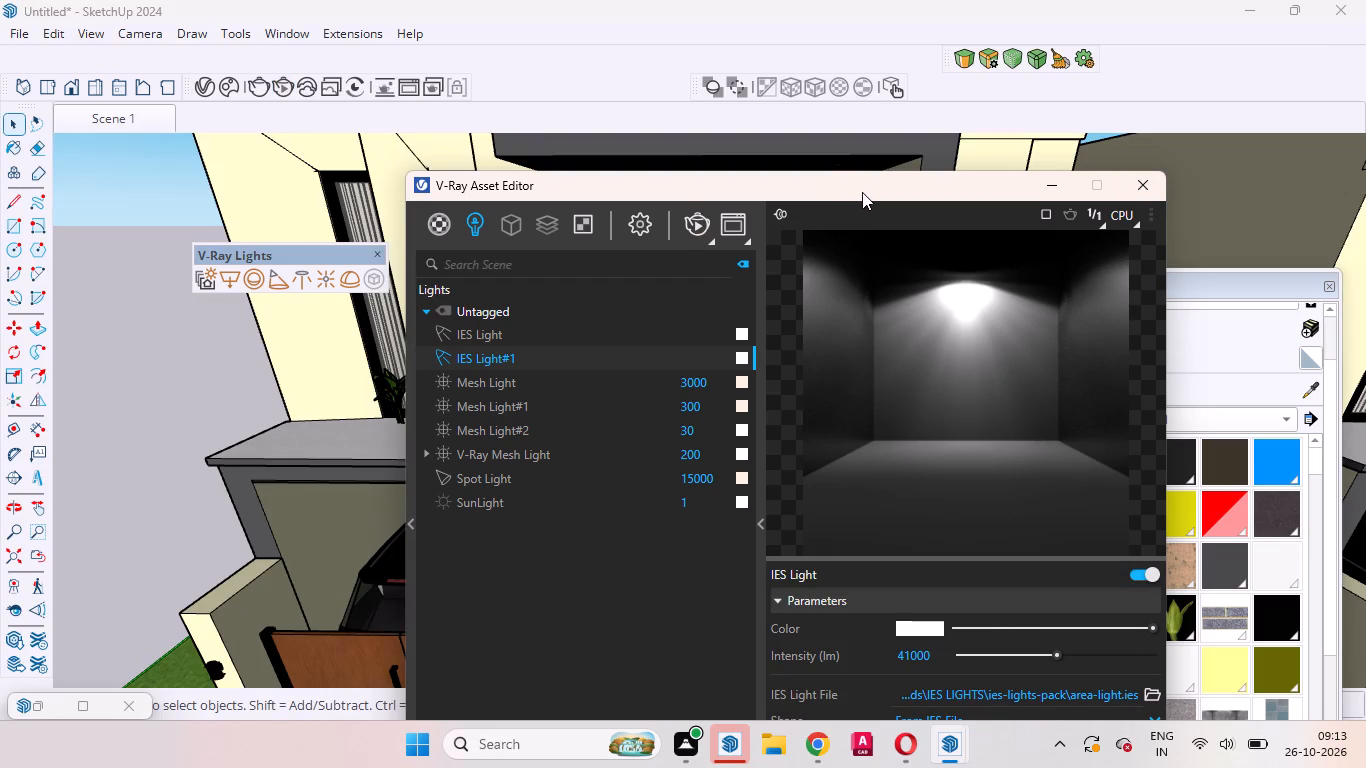
{"action": "left_click", "coordinate": [1044, 180]}
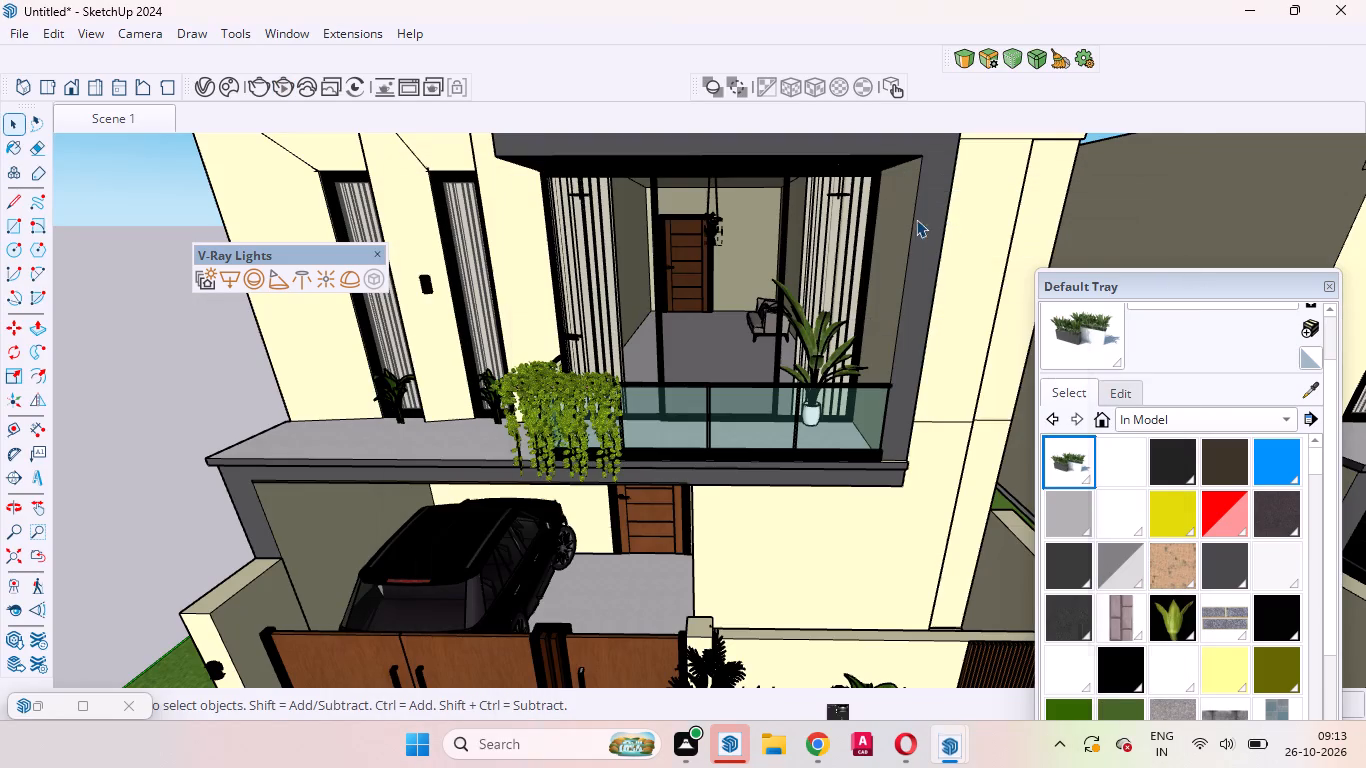
Examine the balcony and its floor from the side and above, and restore the Scene 1 view.
{"action": "middle_click_drag", "start_coordinate": [619, 245], "coordinate": [867, 147]}
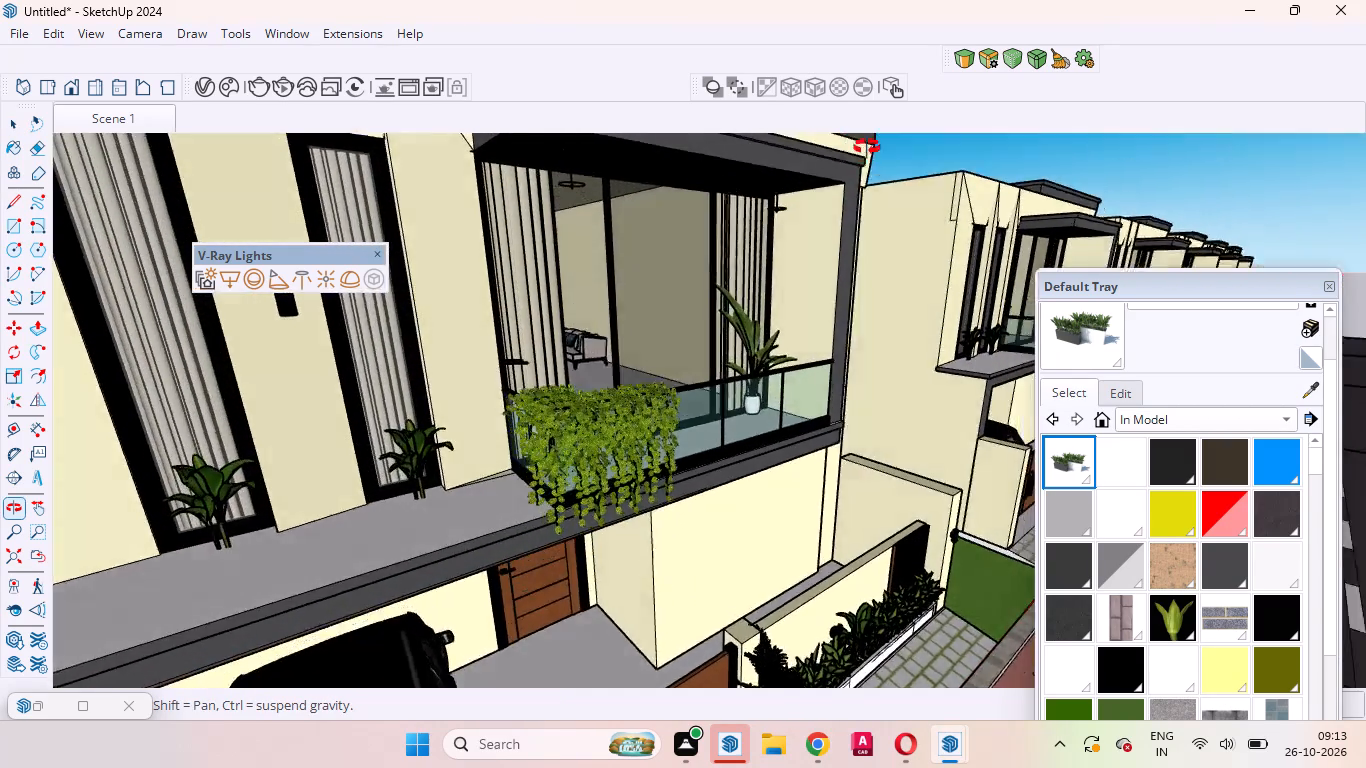
{"action": "middle_click_drag", "start_coordinate": [867, 147], "coordinate": [626, 465]}
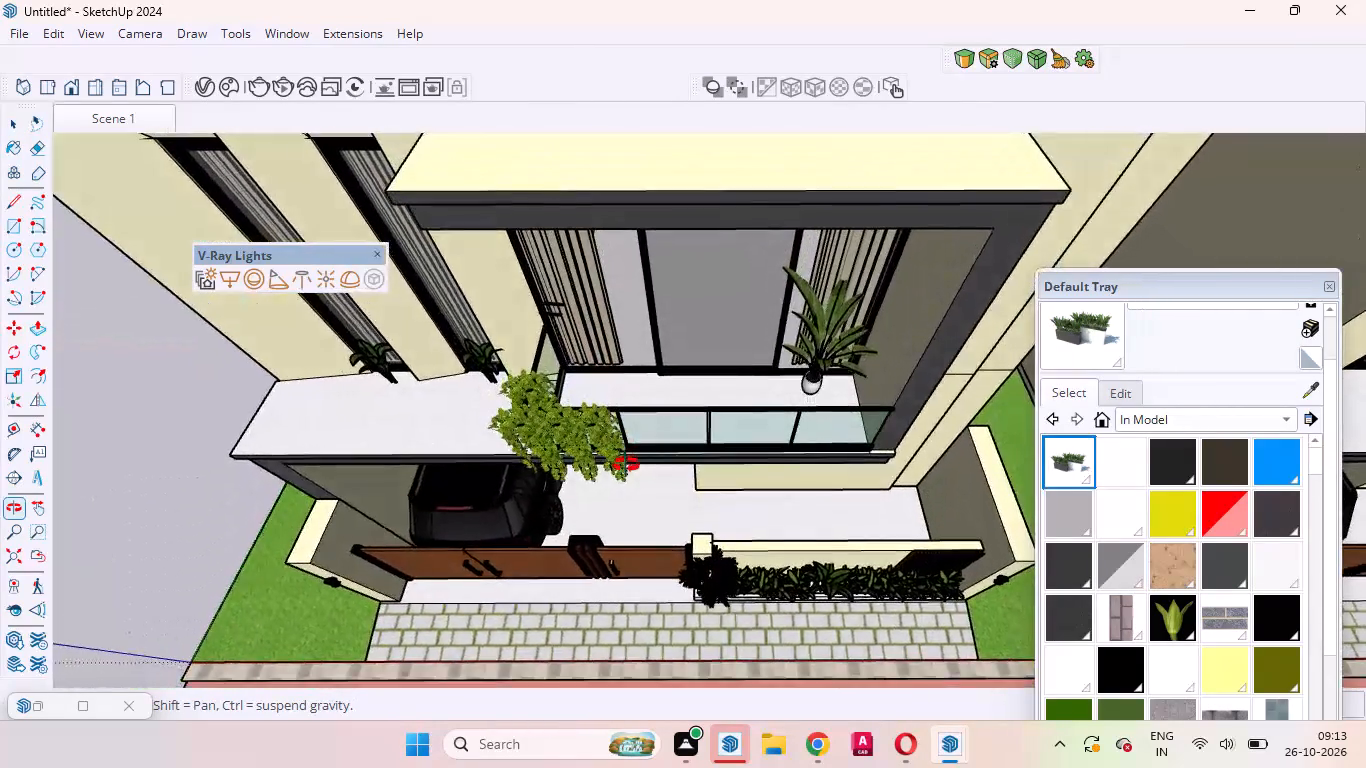
{"action": "middle_click_drag", "start_coordinate": [626, 465], "coordinate": [626, 433]}
{"action": "scroll", "coordinate": [631, 309], "scroll_direction": "up", "scroll_amount": 20}
{"action": "scroll", "coordinate": [631, 309], "scroll_direction": "up", "scroll_amount": 12}
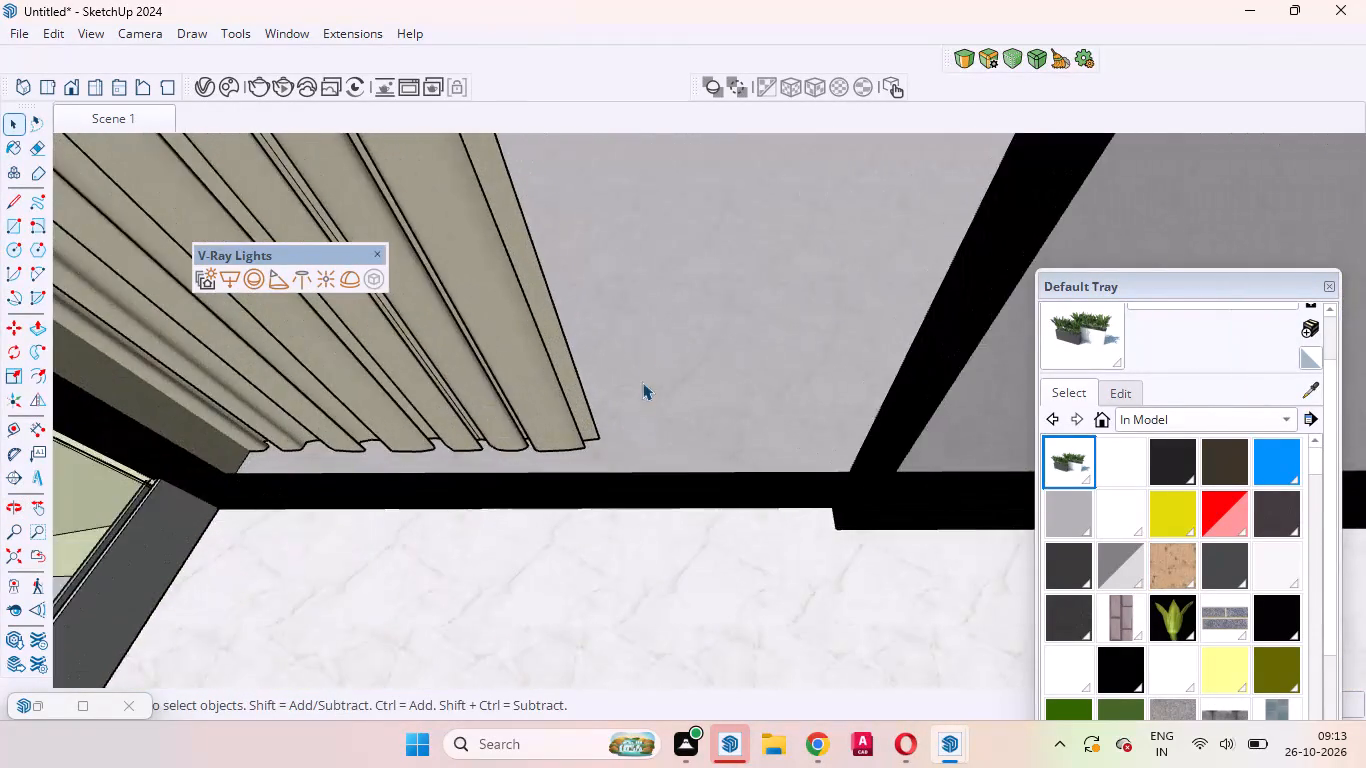
{"action": "scroll", "coordinate": [642, 382], "scroll_direction": "up", "scroll_amount": 20}
{"action": "scroll", "coordinate": [642, 382], "scroll_direction": "up", "scroll_amount": 20}
{"action": "scroll", "coordinate": [642, 382], "scroll_direction": "up", "scroll_amount": 2}
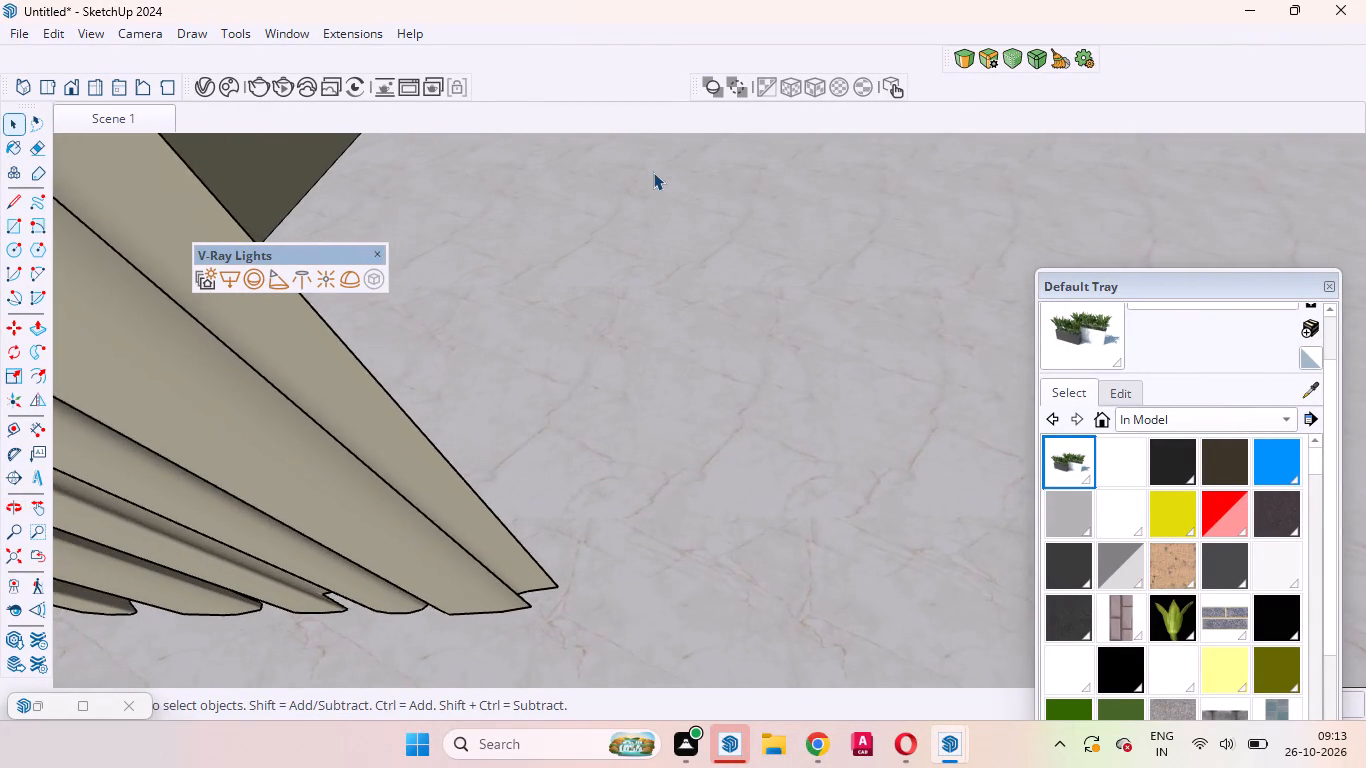
{"action": "scroll", "coordinate": [654, 190], "scroll_direction": "up", "scroll_amount": 19}
{"action": "scroll", "coordinate": [696, 274], "scroll_direction": "down", "scroll_amount": 20}
{"action": "scroll", "coordinate": [696, 274], "scroll_direction": "down", "scroll_amount": 2}
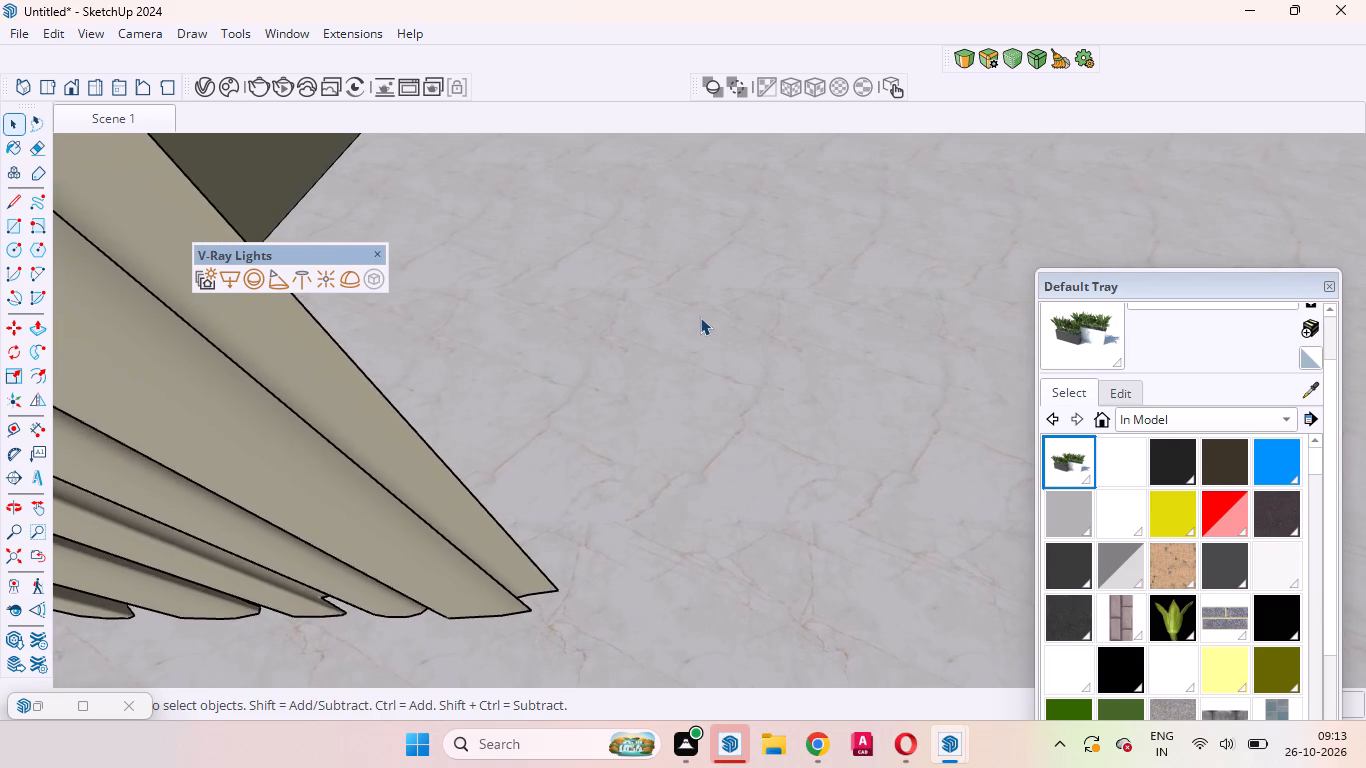
{"action": "scroll", "coordinate": [700, 317], "scroll_direction": "down", "scroll_amount": 20}
{"action": "scroll", "coordinate": [700, 317], "scroll_direction": "down", "scroll_amount": 8}
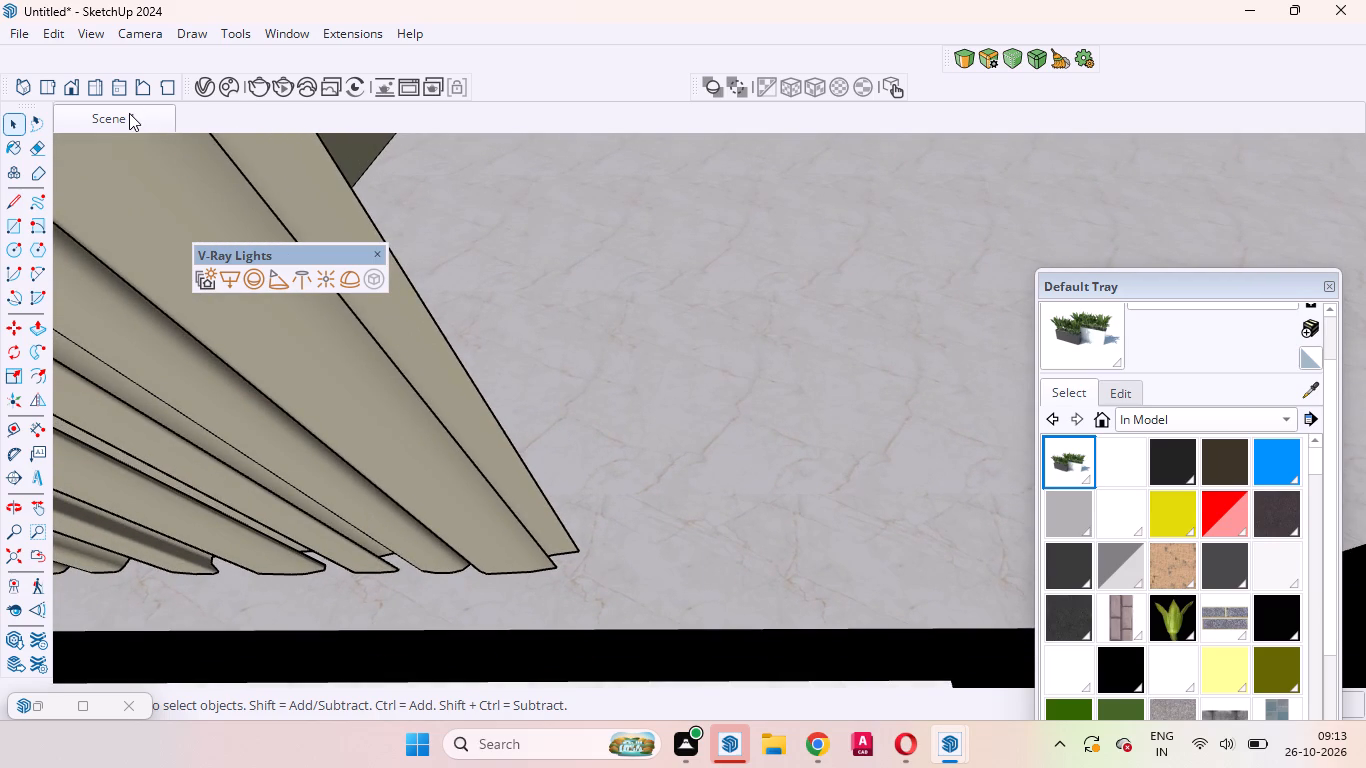
{"action": "left_click", "coordinate": [129, 113]}
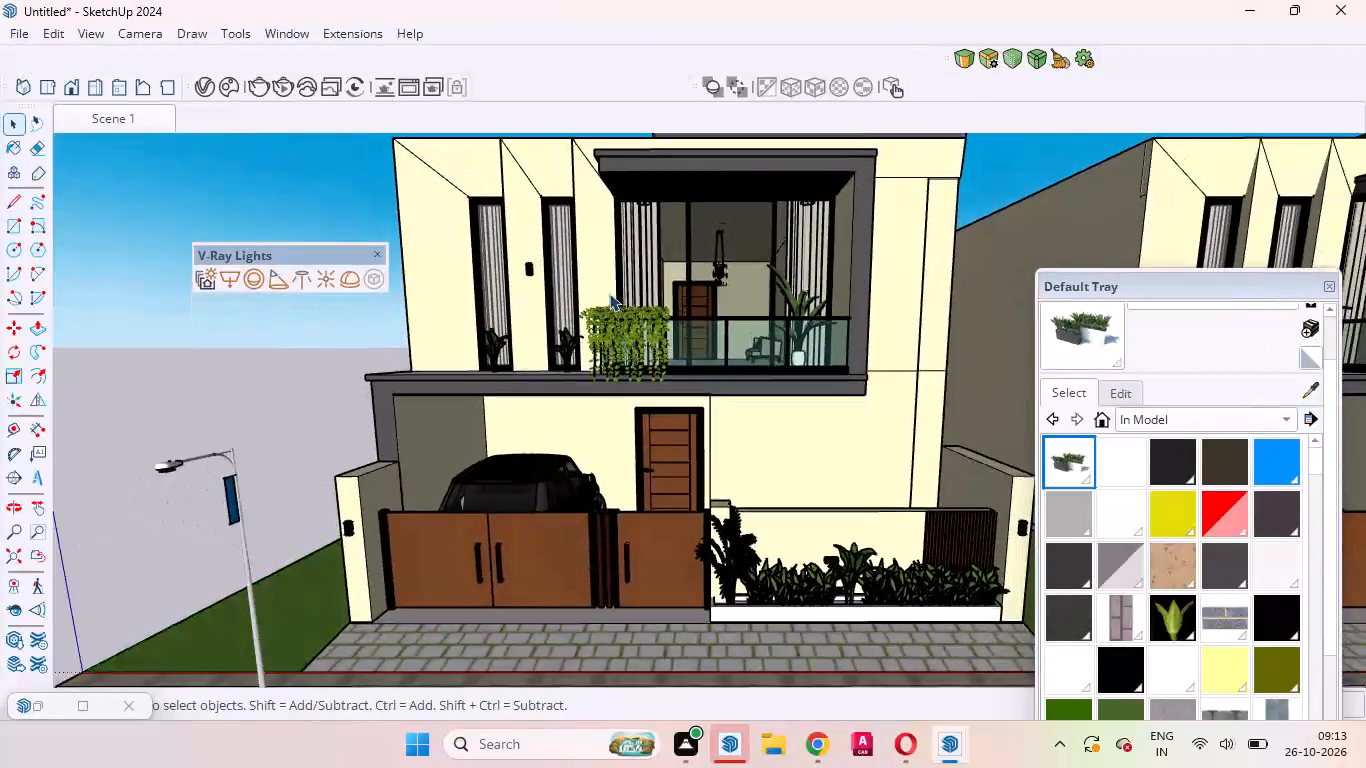
Examine the hanging planter and balcony close up, then the whole house from above, restoring the Scene 1 view in between.
{"action": "scroll", "coordinate": [634, 293], "scroll_direction": "up", "scroll_amount": 20}
{"action": "scroll", "coordinate": [634, 293], "scroll_direction": "up", "scroll_amount": 3}
{"action": "middle_click_drag", "start_coordinate": [591, 331], "coordinate": [624, 474]}
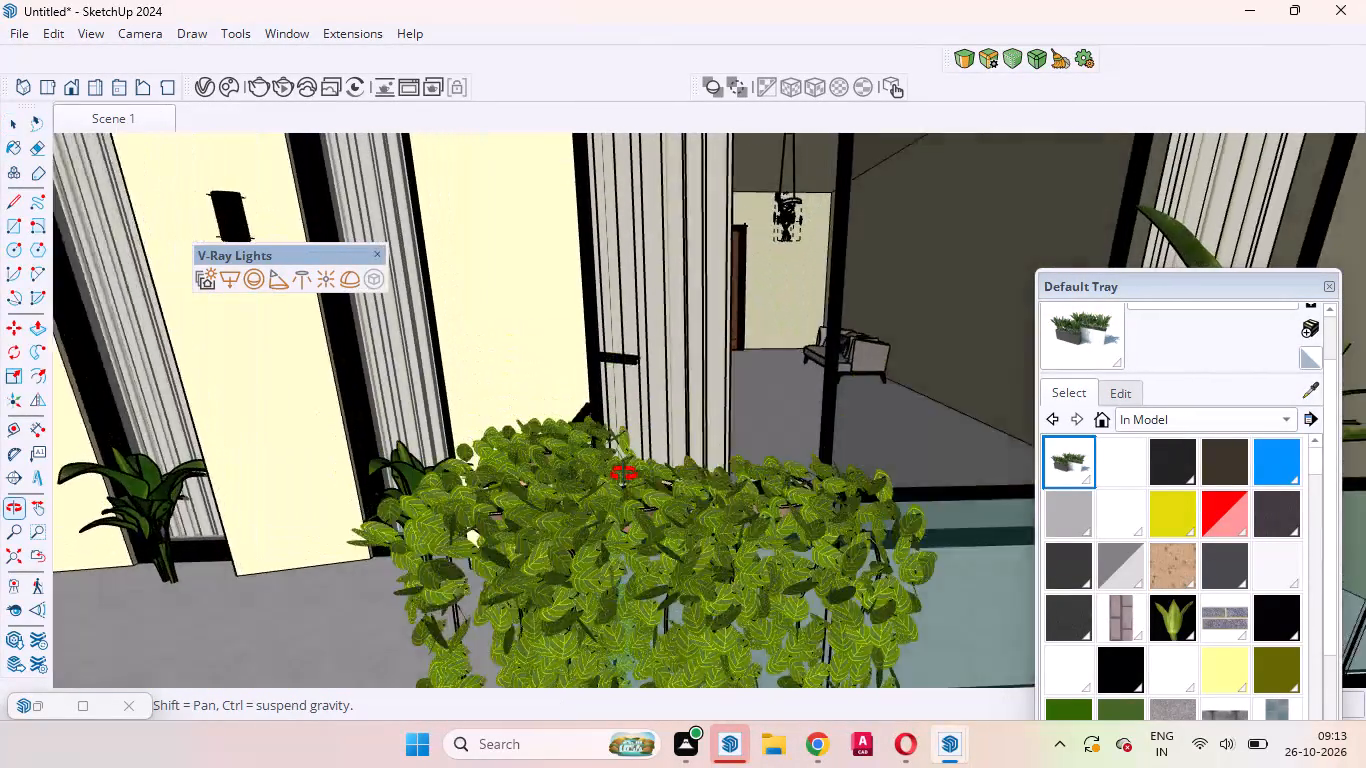
{"action": "middle_click_drag", "start_coordinate": [624, 474], "coordinate": [625, 304]}
{"action": "scroll", "coordinate": [625, 298], "scroll_direction": "up", "scroll_amount": 1}
{"action": "scroll", "coordinate": [627, 293], "scroll_direction": "down", "scroll_amount": 12}
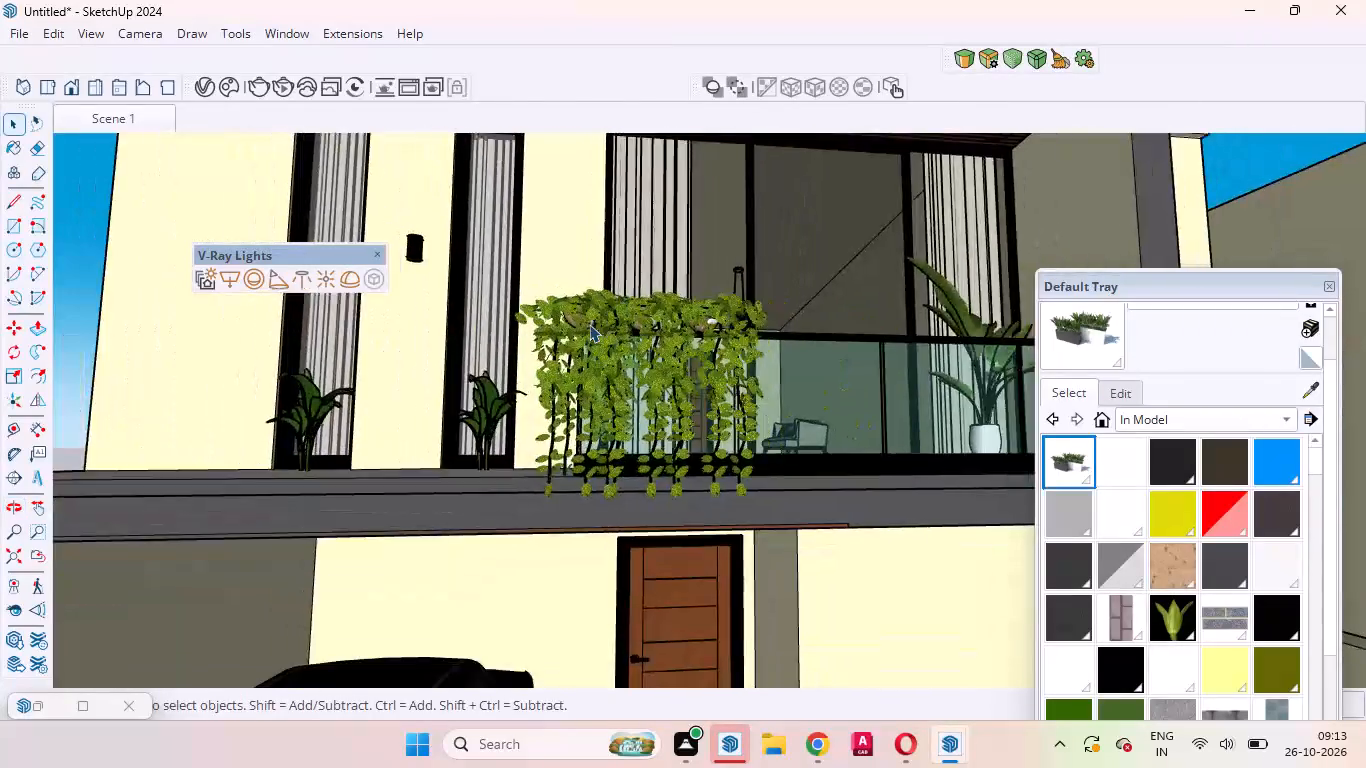
{"action": "scroll", "coordinate": [589, 324], "scroll_direction": "down", "scroll_amount": 6}
{"action": "left_click", "coordinate": [126, 117]}
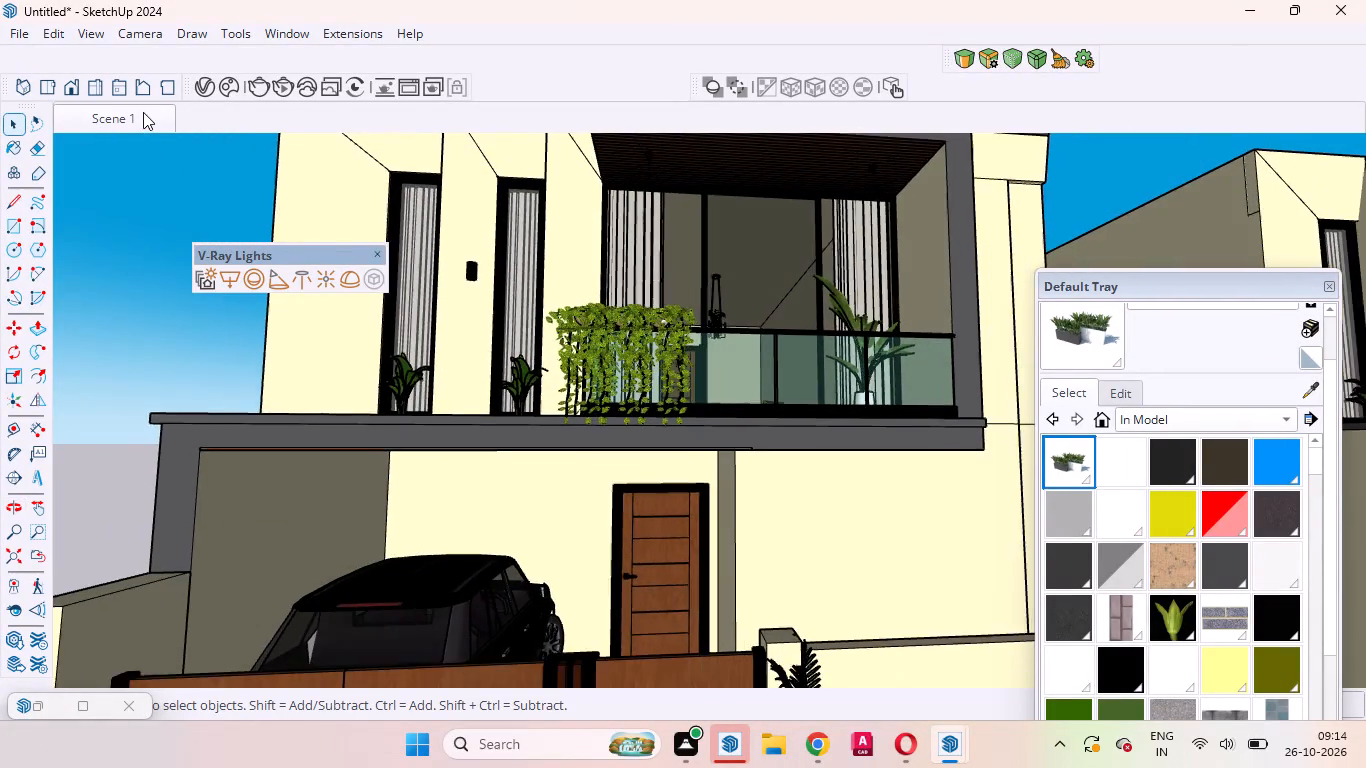
{"action": "middle_click_drag", "start_coordinate": [668, 248], "coordinate": [670, 255]}
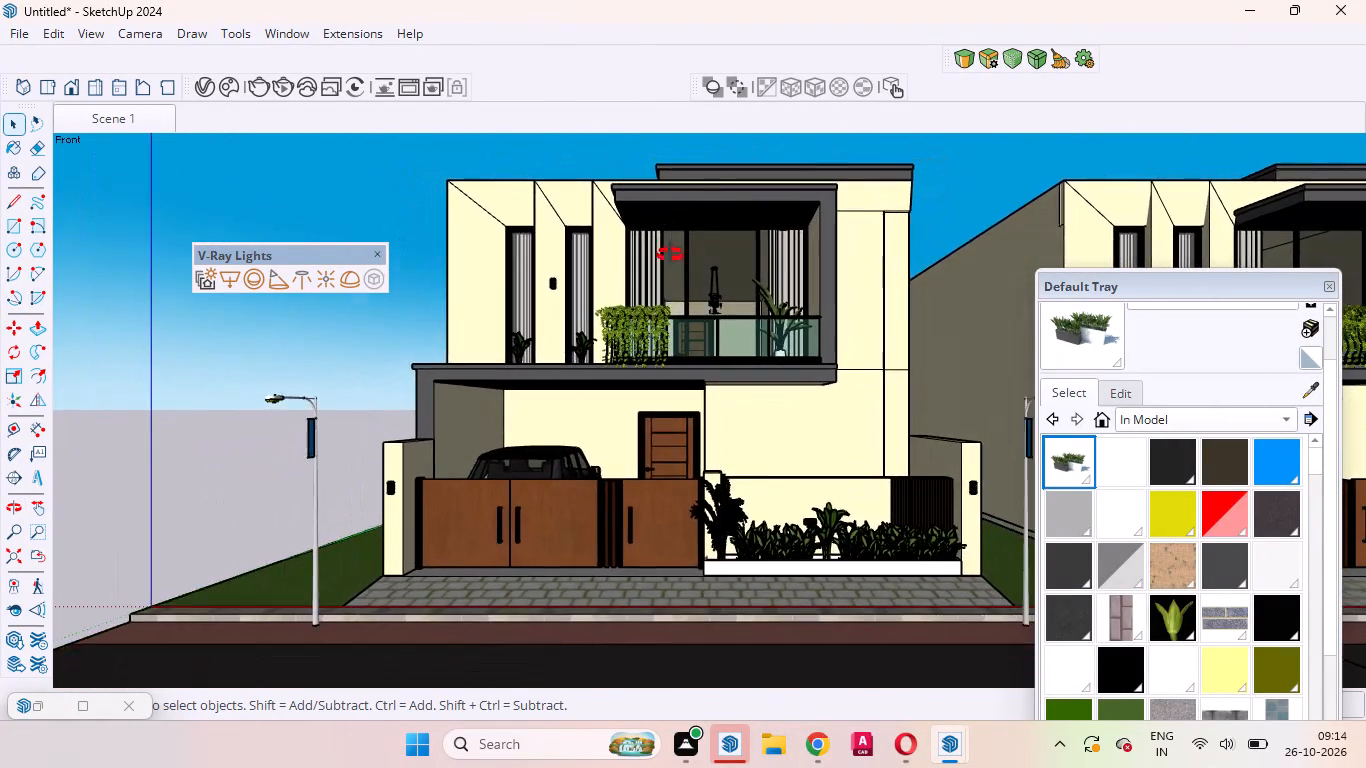
{"action": "middle_click_drag", "start_coordinate": [670, 255], "coordinate": [679, 410]}
{"action": "scroll", "coordinate": [679, 402], "scroll_direction": "up", "scroll_amount": 1}
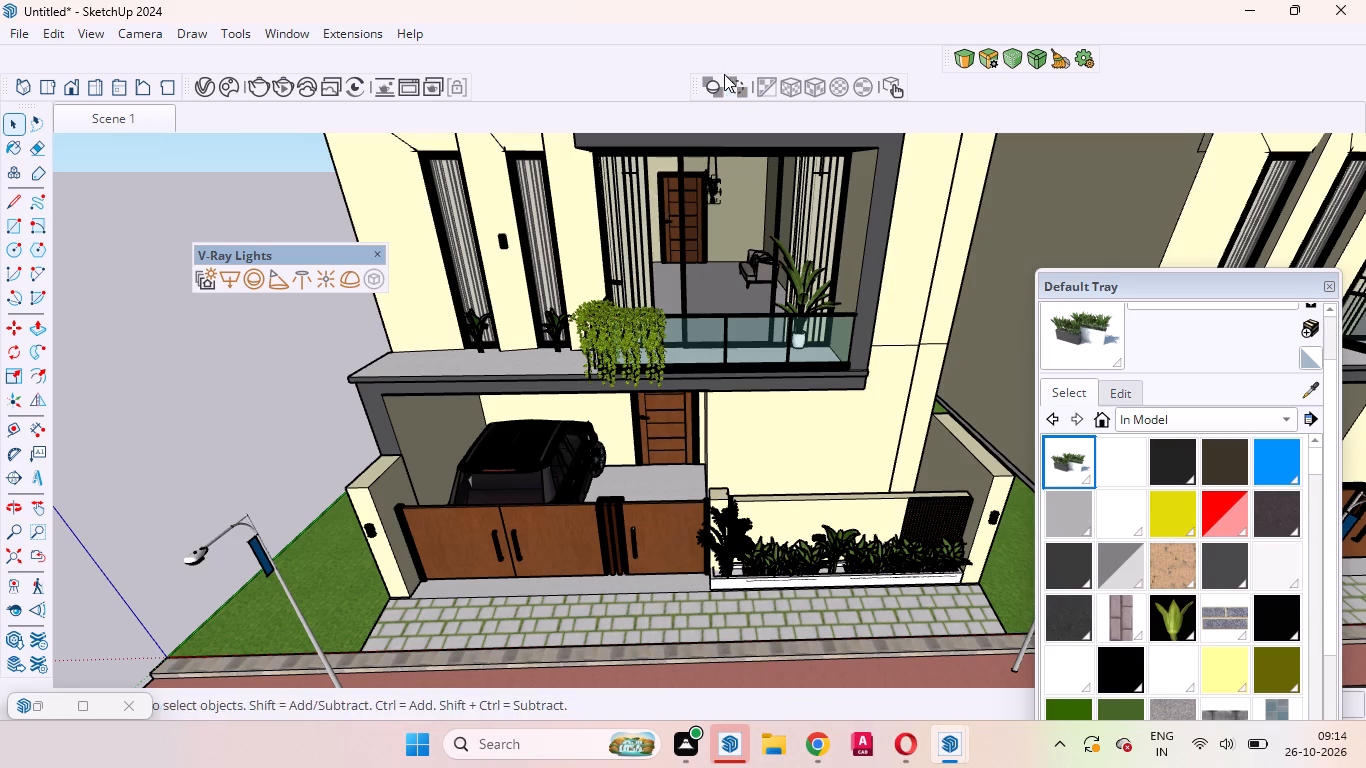
Reopen the V-Ray Asset Editor, run an interactive render, view it enlarged and return the model to Scene 1.
{"action": "left_click", "coordinate": [203, 84]}
{"action": "left_click_drag", "start_coordinate": [691, 190], "coordinate": [766, 345]}
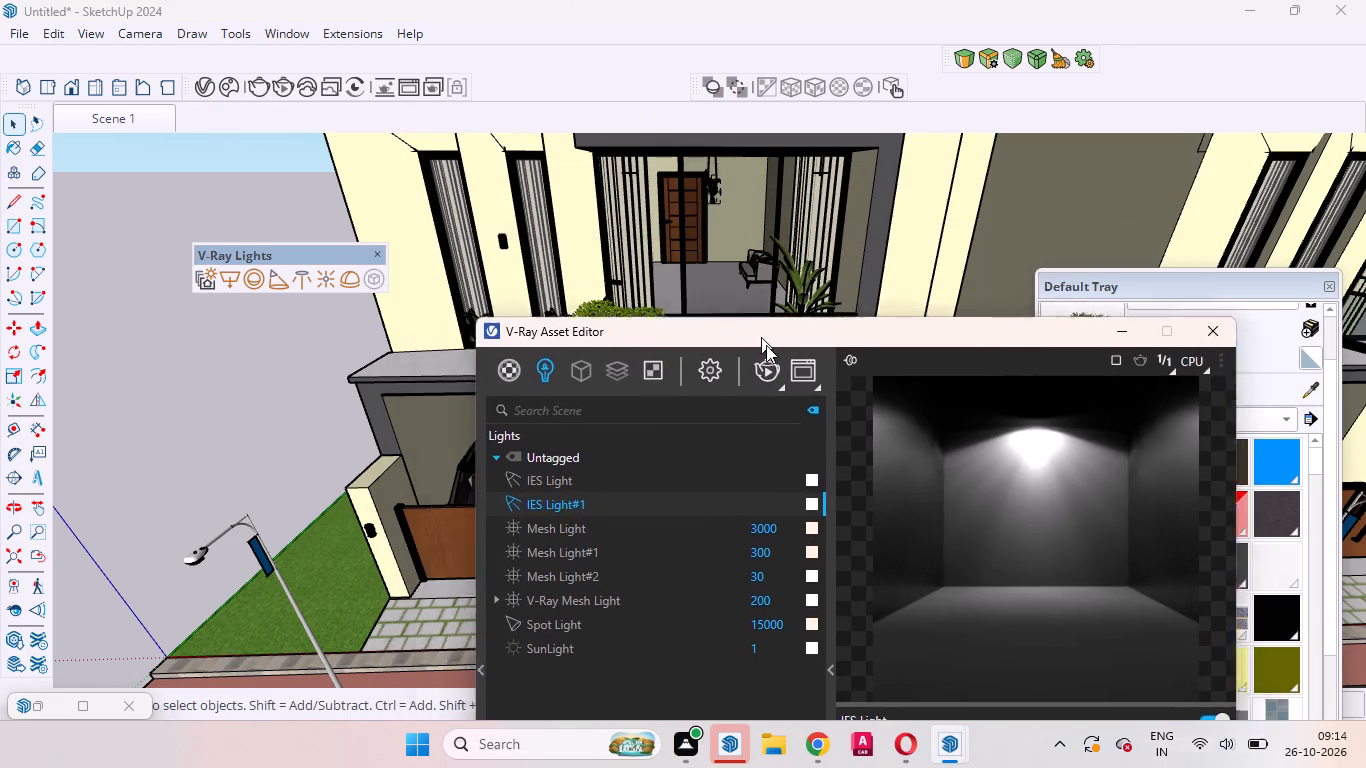
{"action": "left_click_drag", "start_coordinate": [766, 345], "coordinate": [881, 645]}
{"action": "left_click_drag", "start_coordinate": [773, 639], "coordinate": [796, 722]}
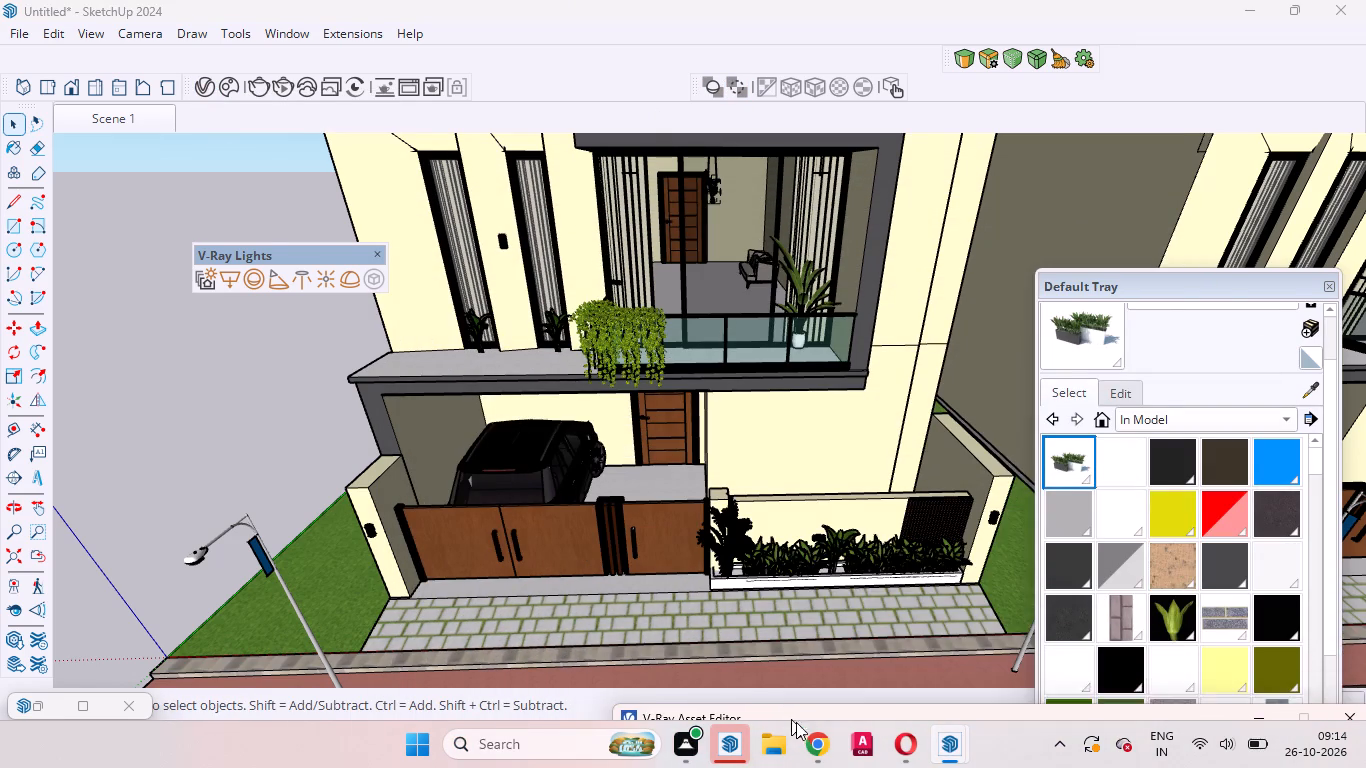
{"action": "left_click_drag", "start_coordinate": [796, 722], "coordinate": [801, 716]}
{"action": "left_click_drag", "start_coordinate": [593, 705], "coordinate": [593, 575]}
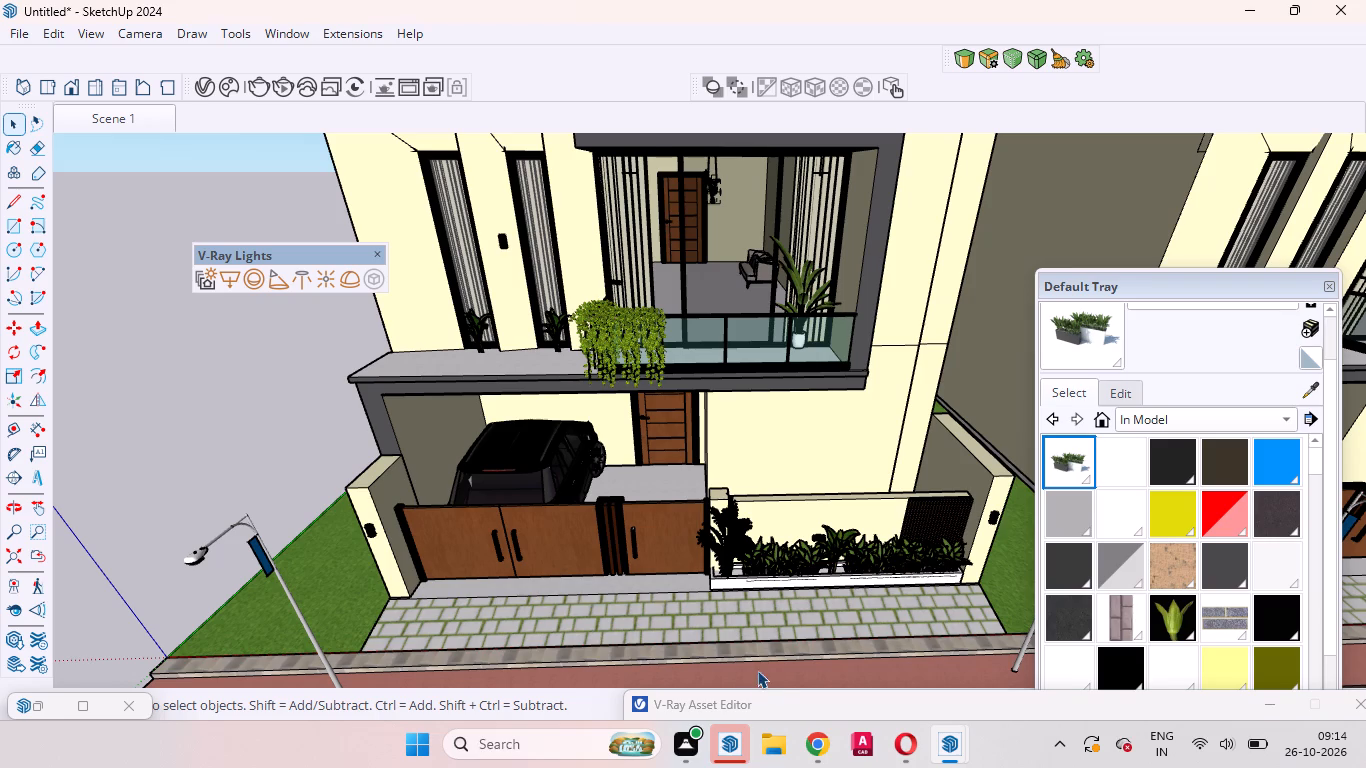
{"action": "left_click_drag", "start_coordinate": [776, 701], "coordinate": [477, 96]}
{"action": "left_click", "coordinate": [615, 144]}
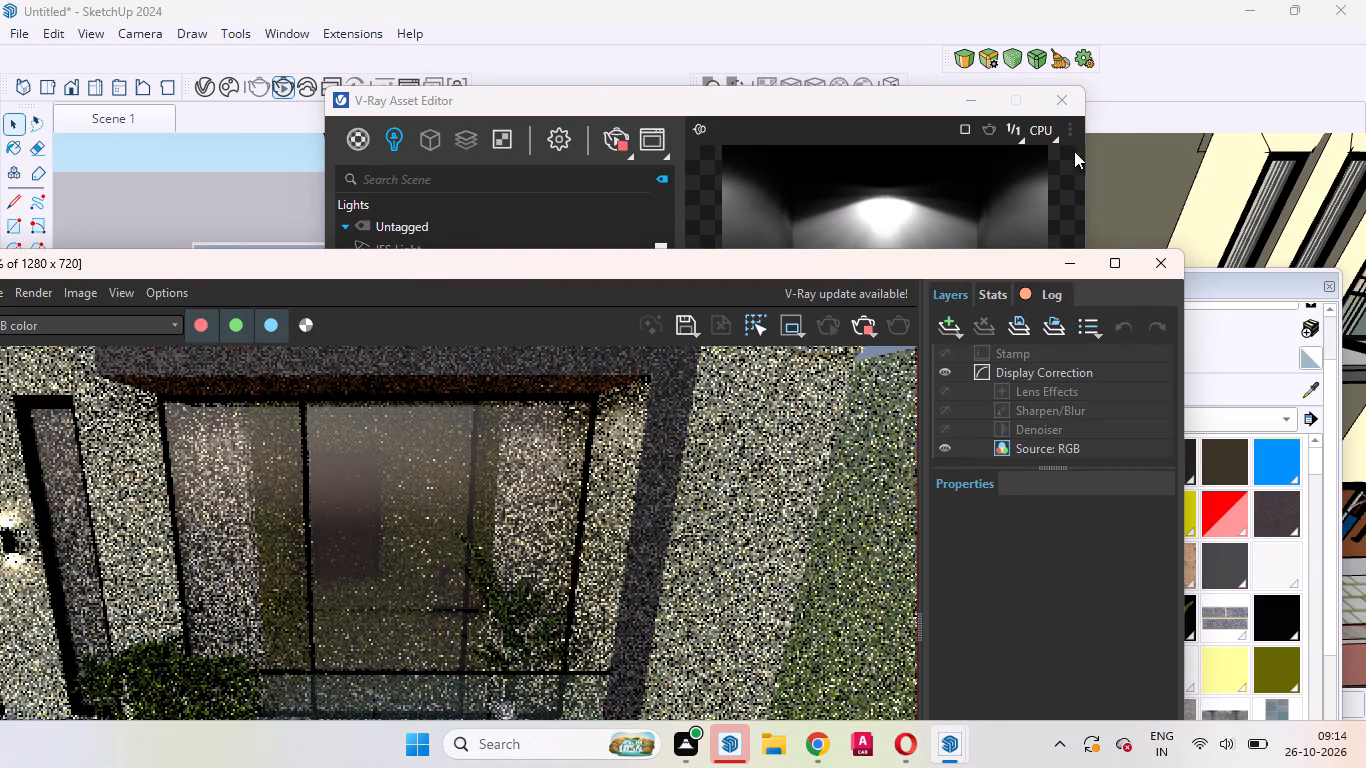
{"action": "left_click", "coordinate": [1116, 257]}
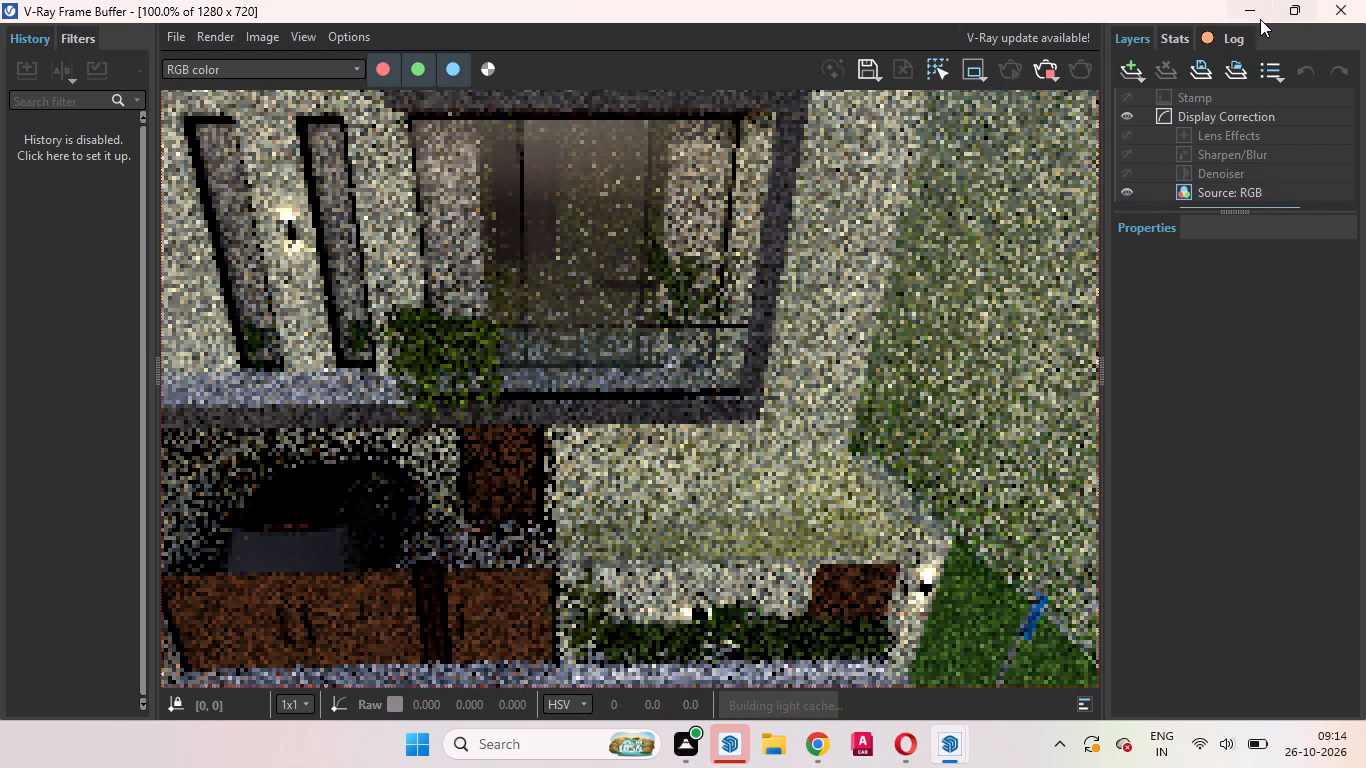
{"action": "left_click", "coordinate": [1255, 19]}
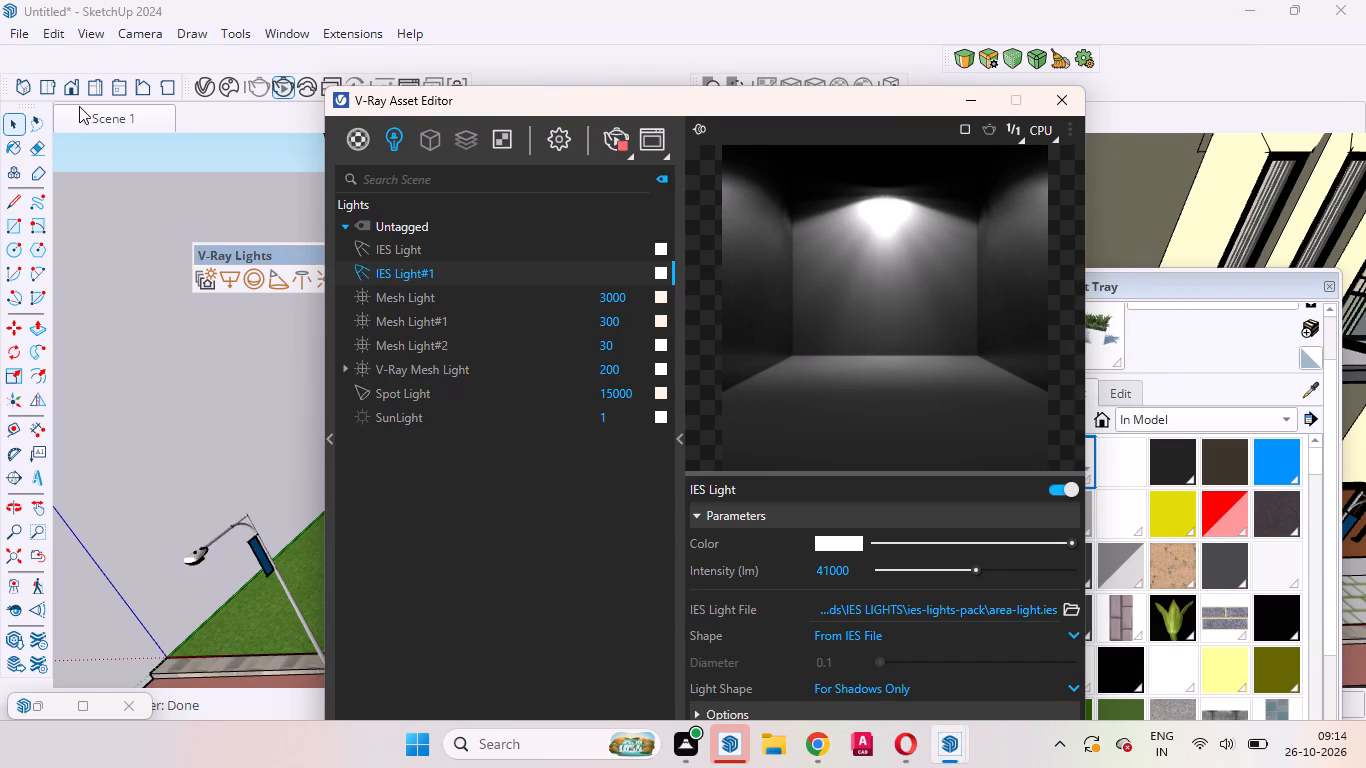
{"action": "left_click", "coordinate": [90, 111]}
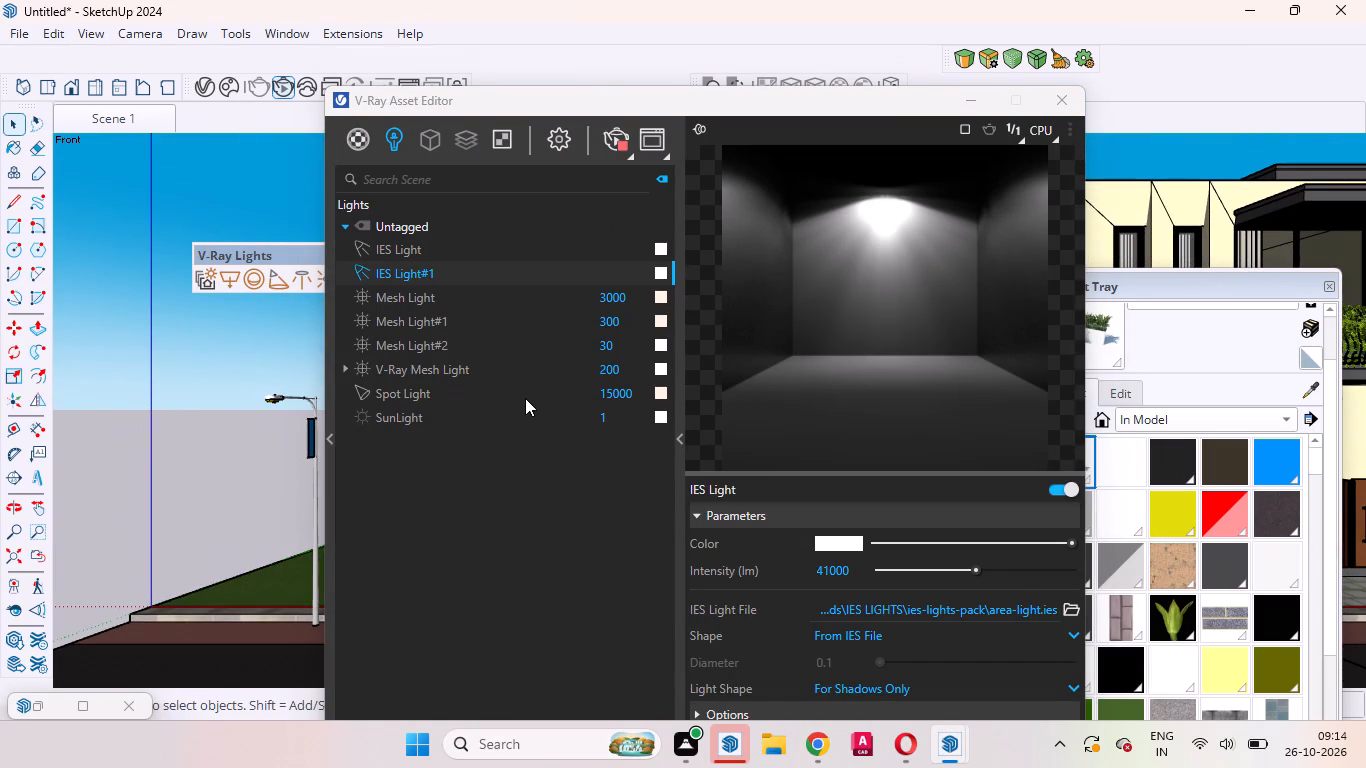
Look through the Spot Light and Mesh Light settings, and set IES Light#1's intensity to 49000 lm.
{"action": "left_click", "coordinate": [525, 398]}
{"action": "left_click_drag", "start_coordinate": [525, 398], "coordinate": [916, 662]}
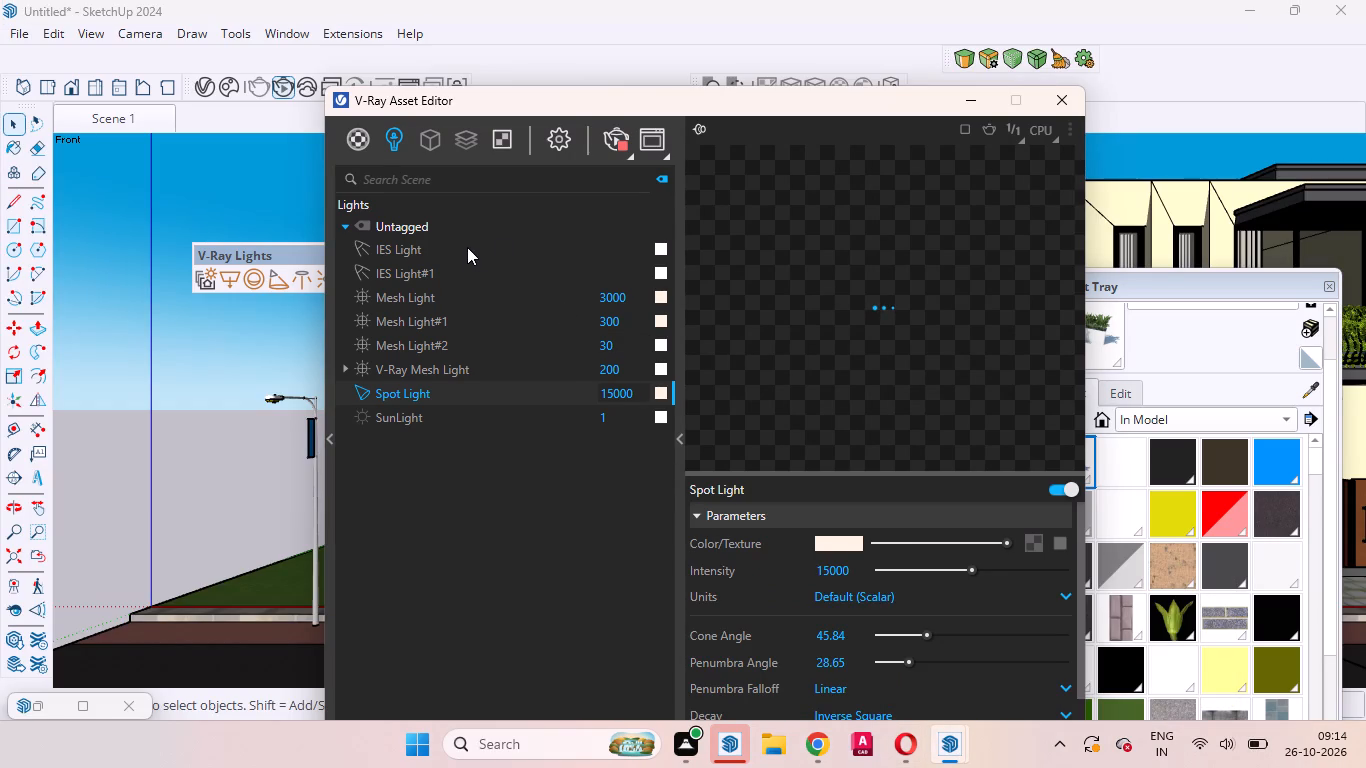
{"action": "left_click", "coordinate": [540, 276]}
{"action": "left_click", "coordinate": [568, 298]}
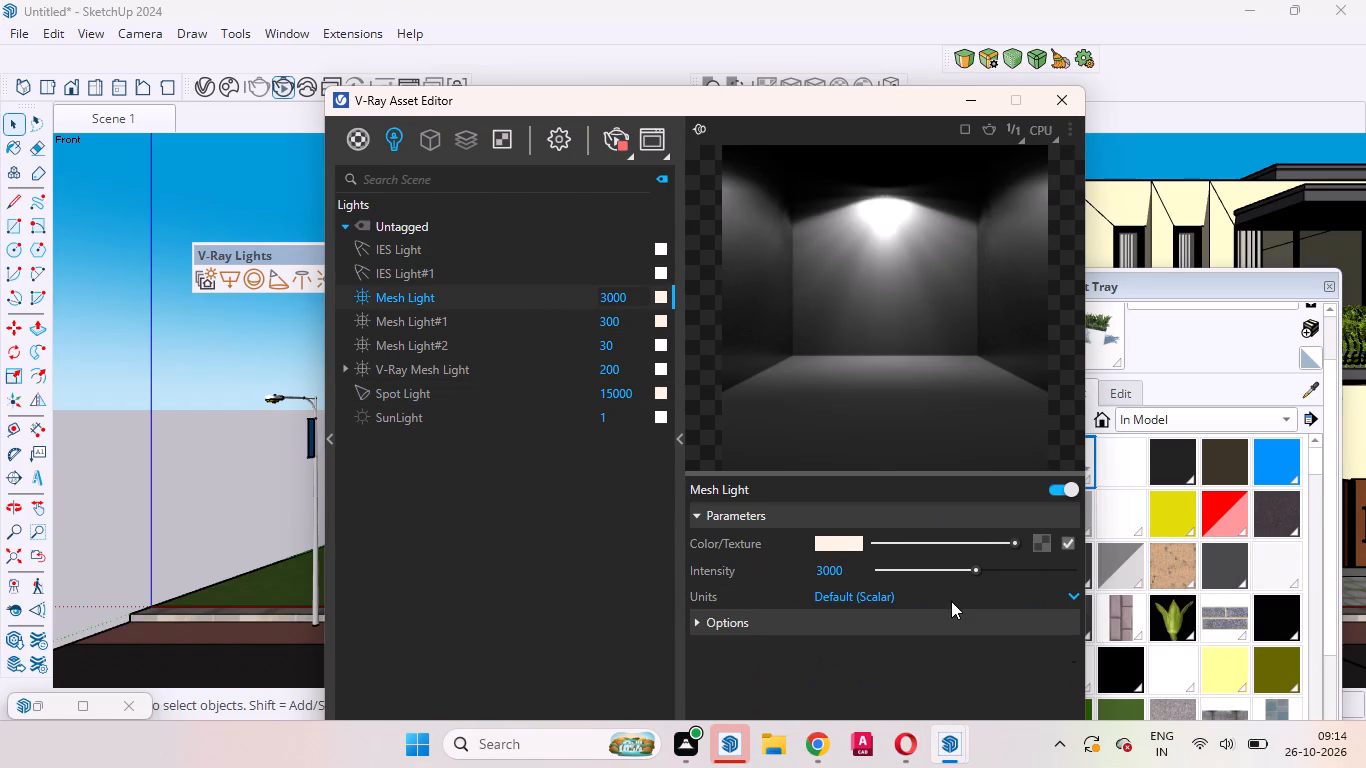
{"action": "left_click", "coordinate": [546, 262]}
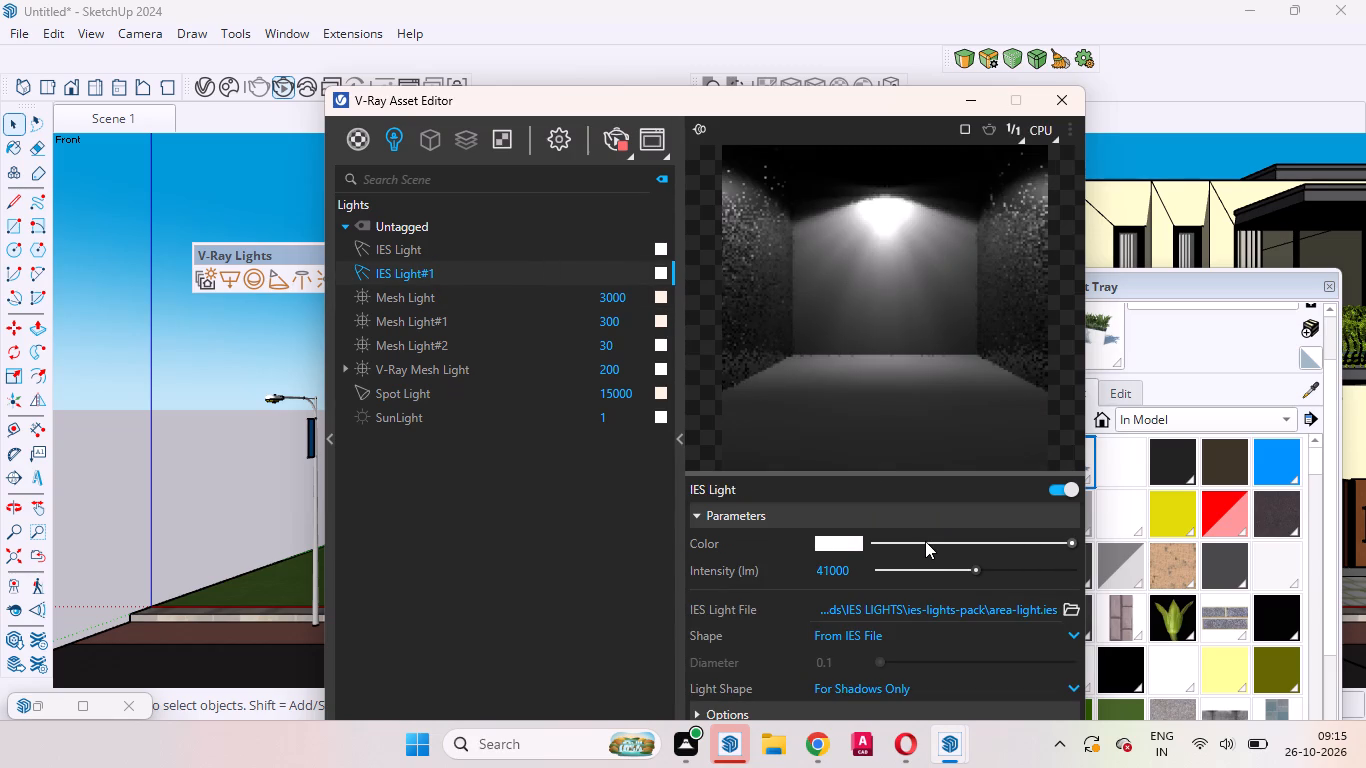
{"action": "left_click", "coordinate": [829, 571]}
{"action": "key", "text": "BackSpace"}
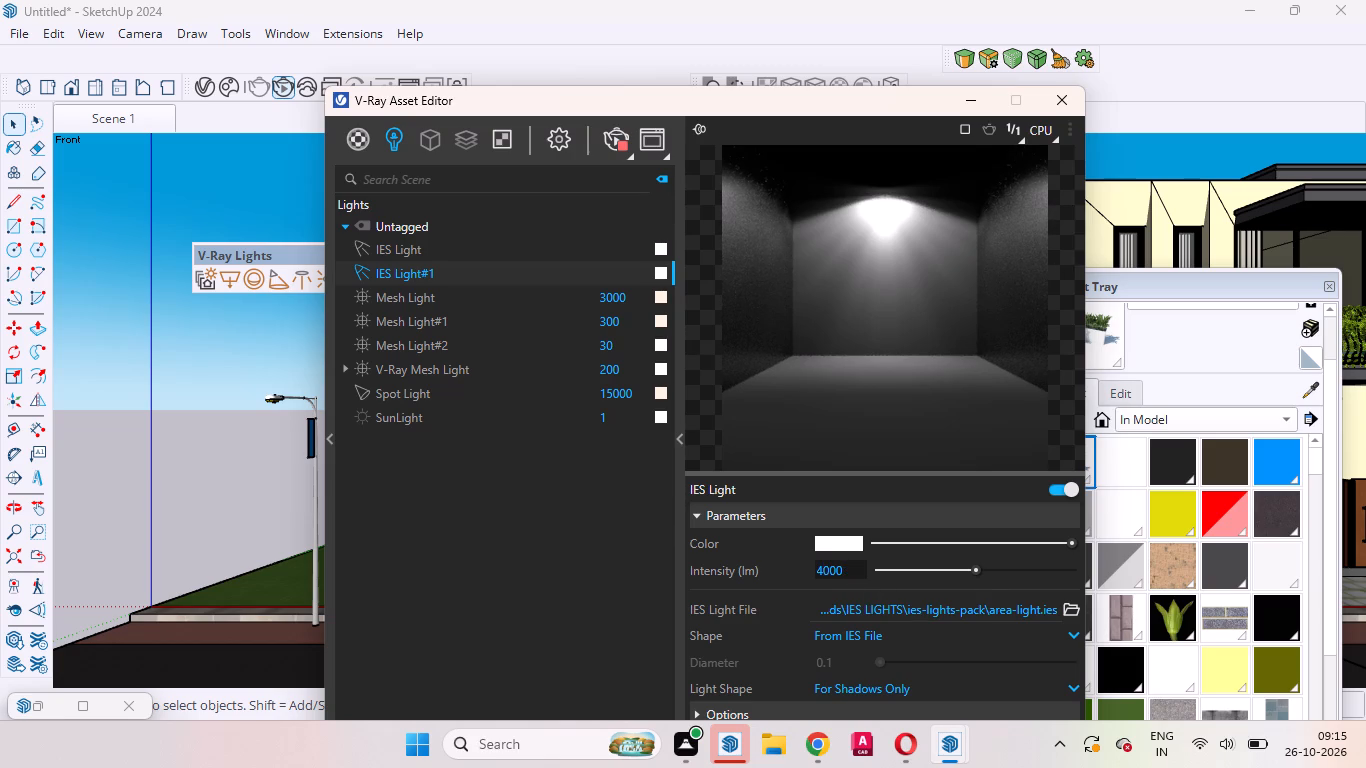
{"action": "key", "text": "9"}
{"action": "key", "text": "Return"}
Set the intensity of IES Light#1 to 79000 lm.
{"action": "left_click", "coordinate": [825, 565]}
{"action": "key", "text": "BackSpace"}
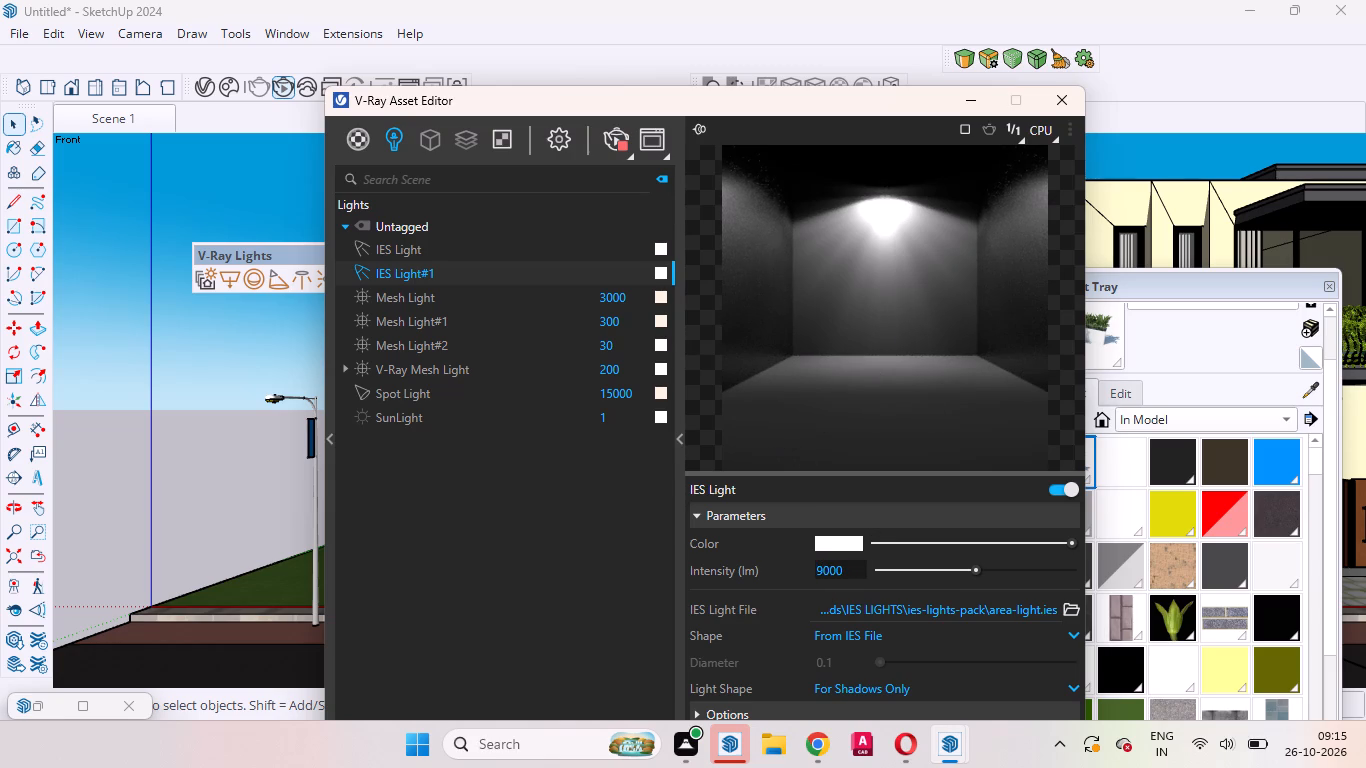
{"action": "key", "text": "7"}
{"action": "key", "text": "Return"}
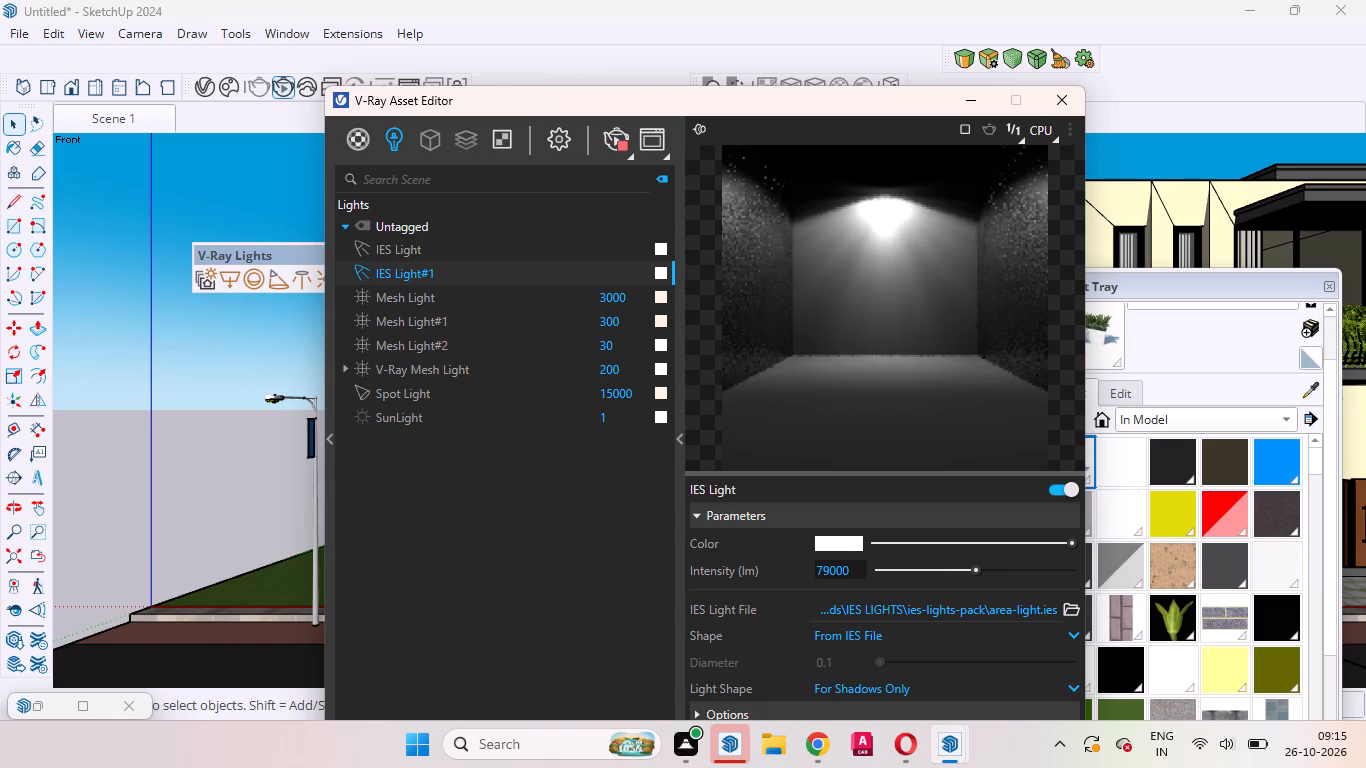
{"action": "left_click", "coordinate": [825, 565]}
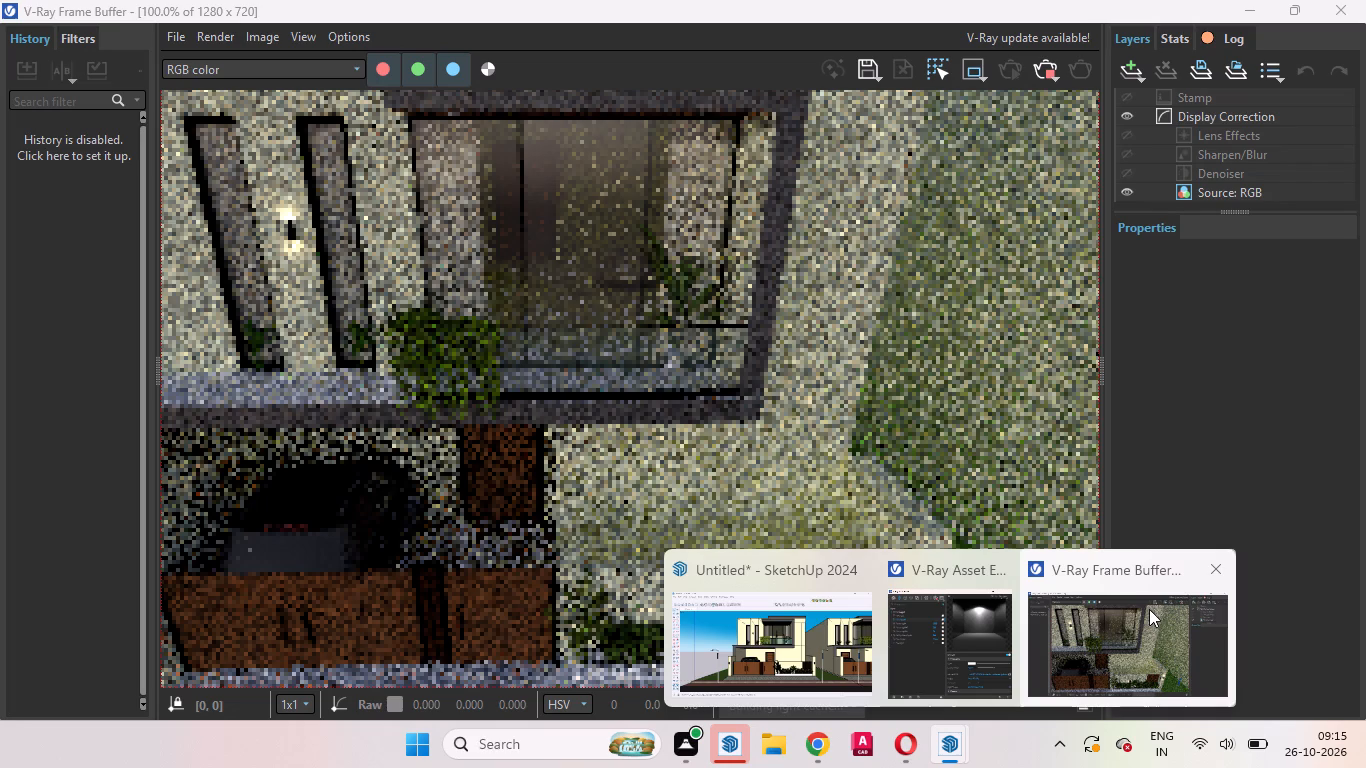
Examine the balcony downlights and the house façade in the interactive render.
{"action": "left_click", "coordinate": [1123, 659]}
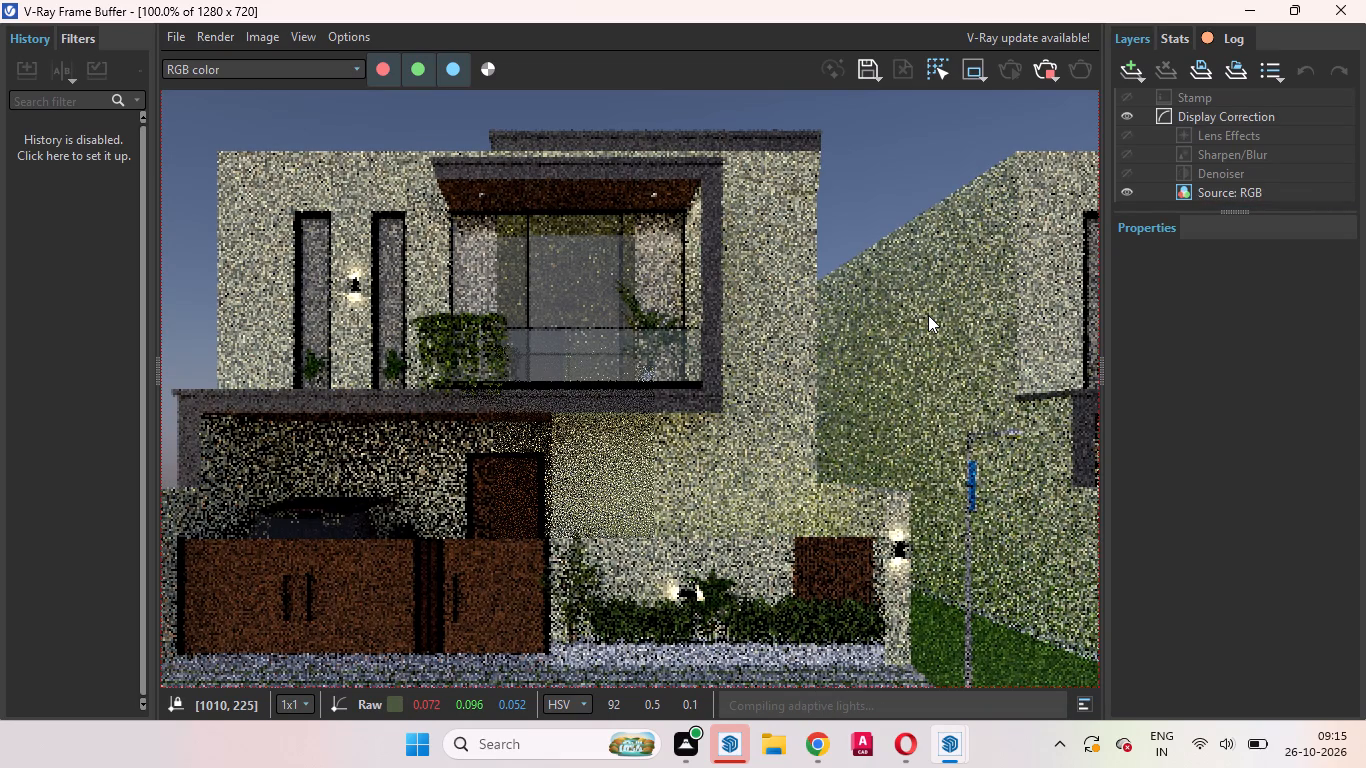
{"action": "scroll", "coordinate": [928, 315], "scroll_direction": "down", "scroll_amount": 3, "text": "ctrl"}
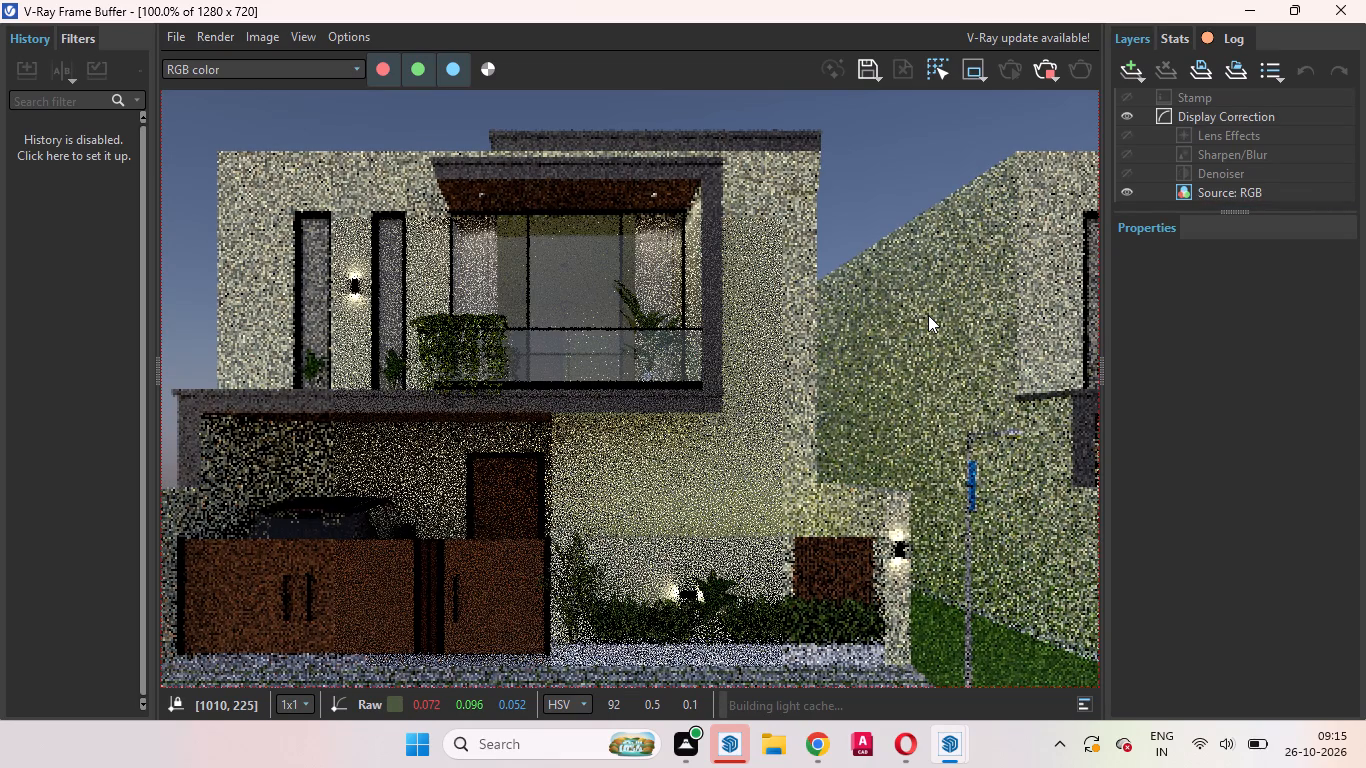
{"action": "left_click", "coordinate": [928, 315]}
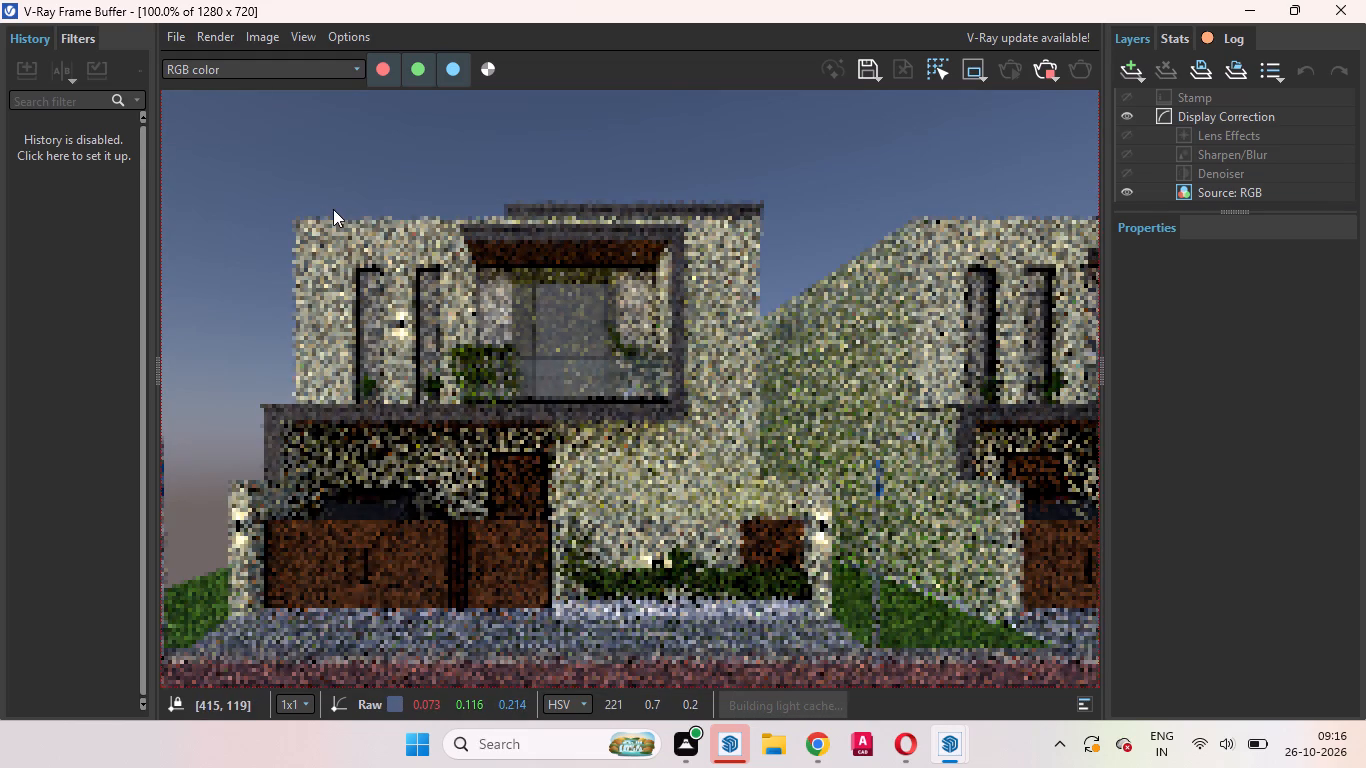
{"action": "left_click", "coordinate": [221, 168]}
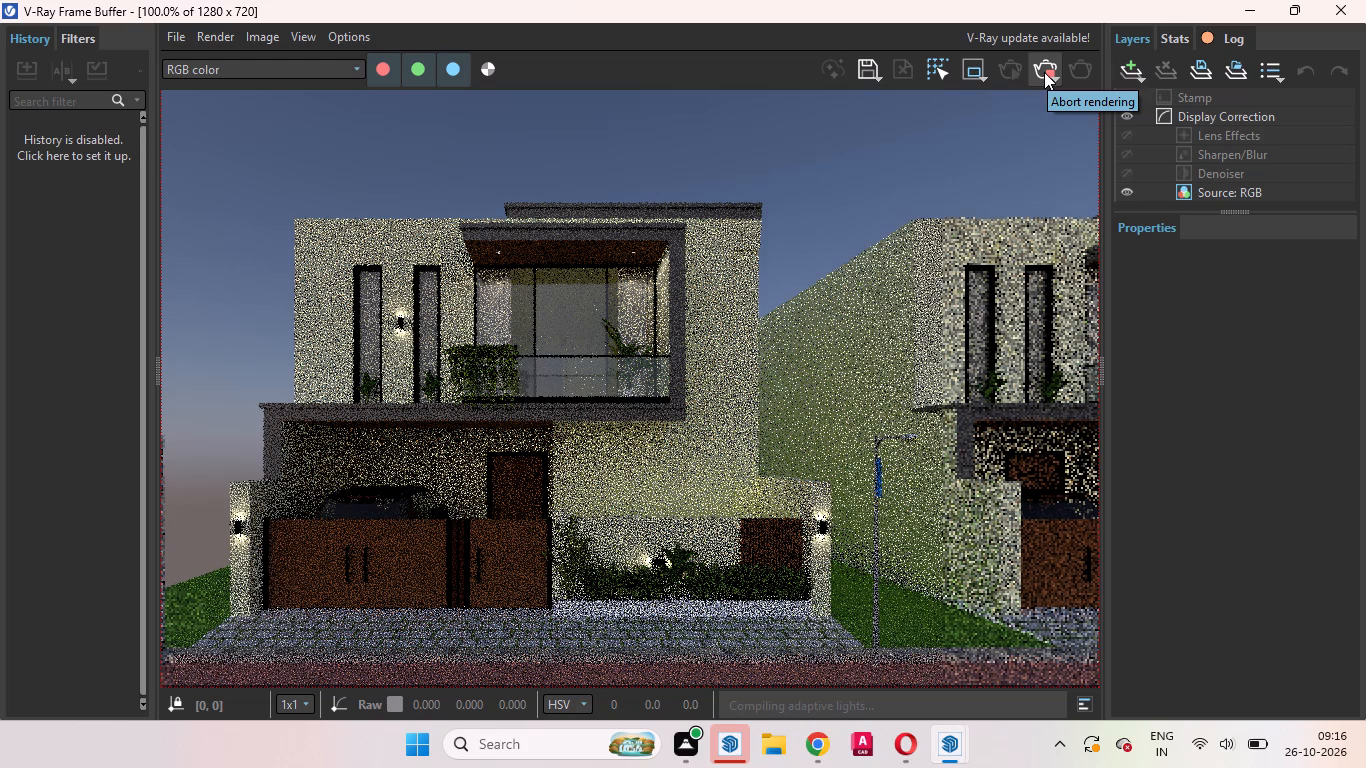
Stop the interactive render and close the V-Ray Frame Buffer and the V-Ray Asset Editor.
{"action": "left_click", "coordinate": [1044, 72]}
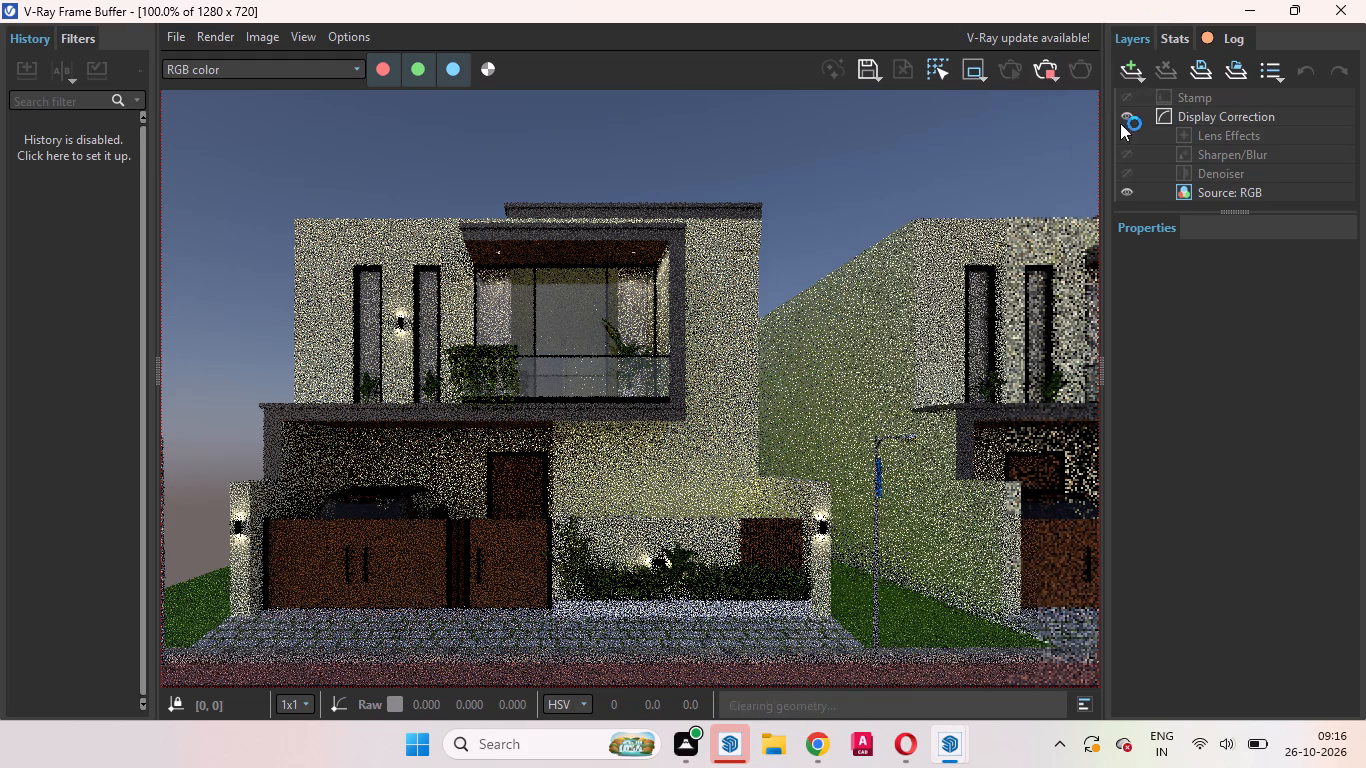
{"action": "left_click", "coordinate": [1331, 9]}
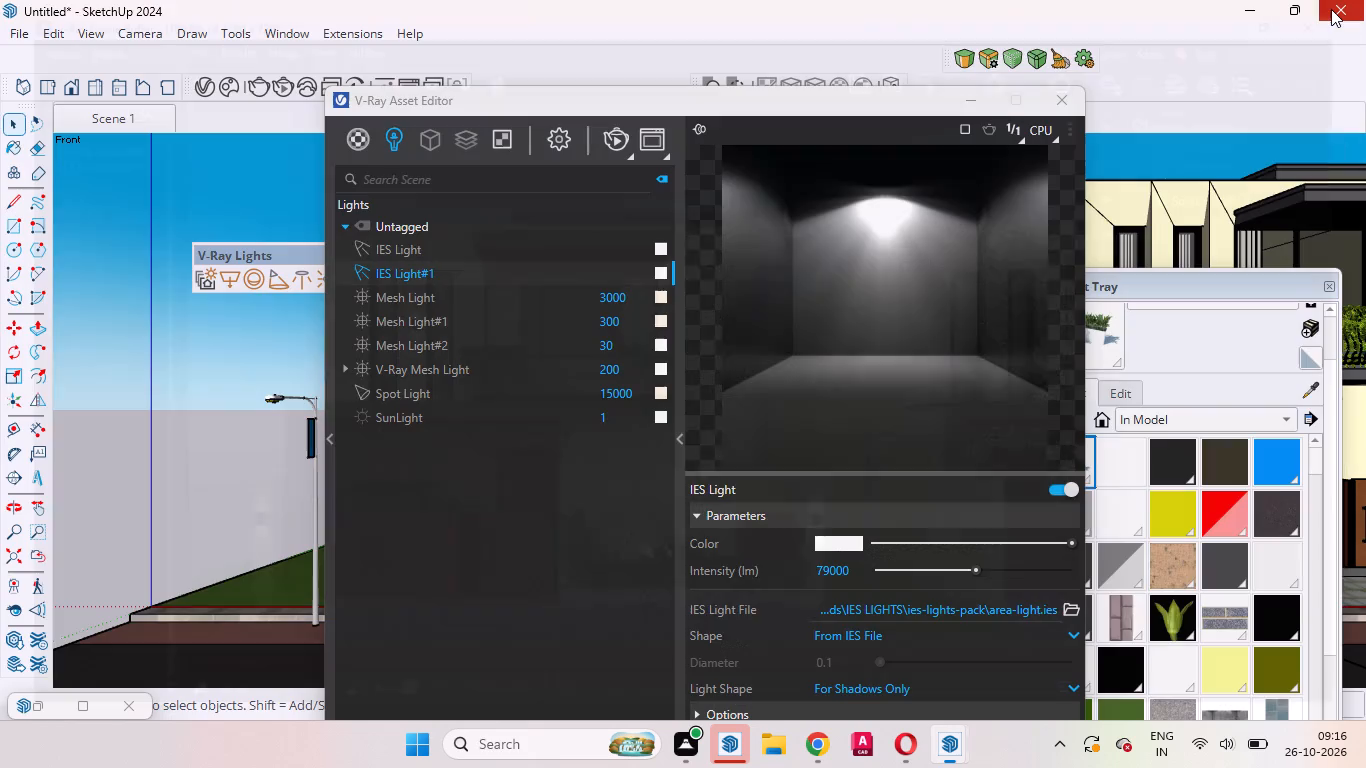
{"action": "left_click", "coordinate": [1056, 101]}
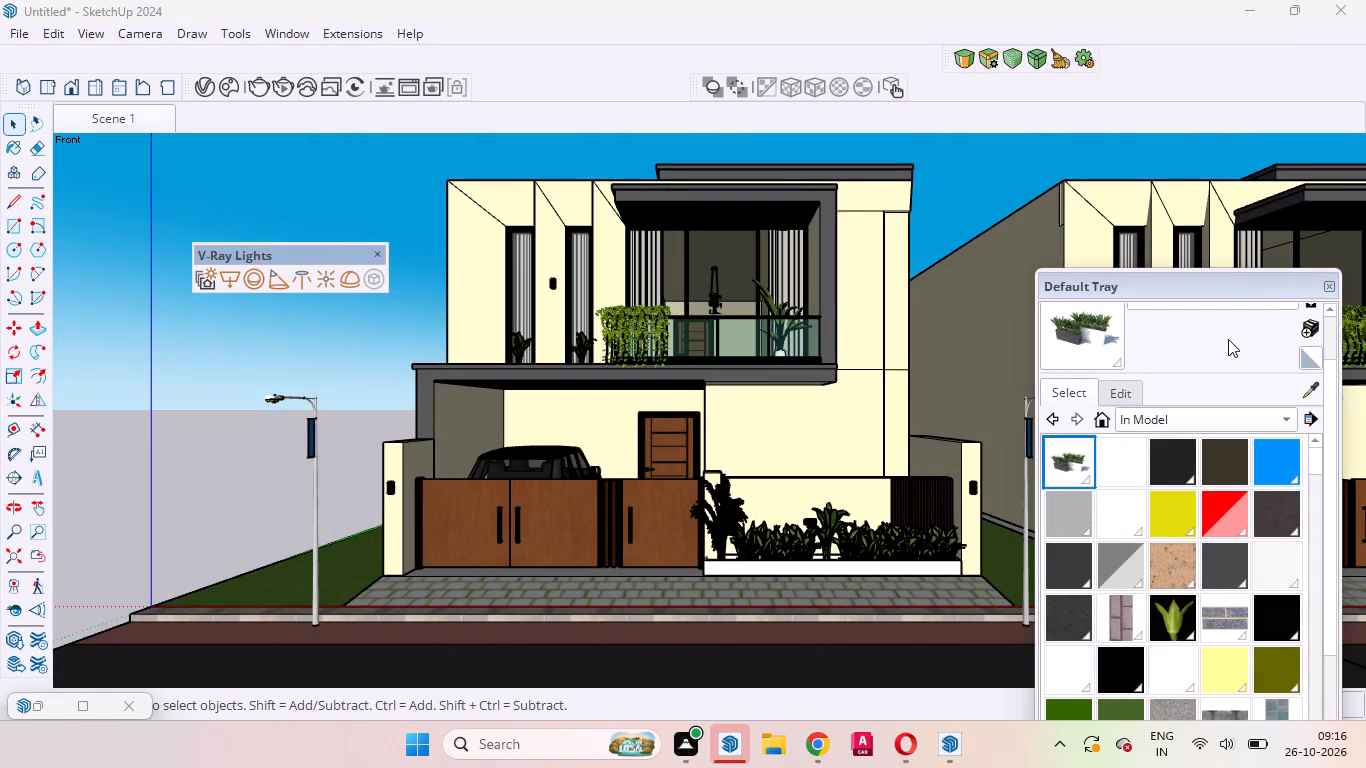
Move the floating V-Ray Lights toolbar over the sky, further away from the street lamp.
{"action": "scroll", "coordinate": [1228, 341], "scroll_direction": "left", "scroll_amount": 1}
{"action": "scroll", "coordinate": [1228, 341], "scroll_direction": "right", "scroll_amount": 2}
{"action": "scroll", "coordinate": [1228, 341], "scroll_direction": "up", "scroll_amount": 10}
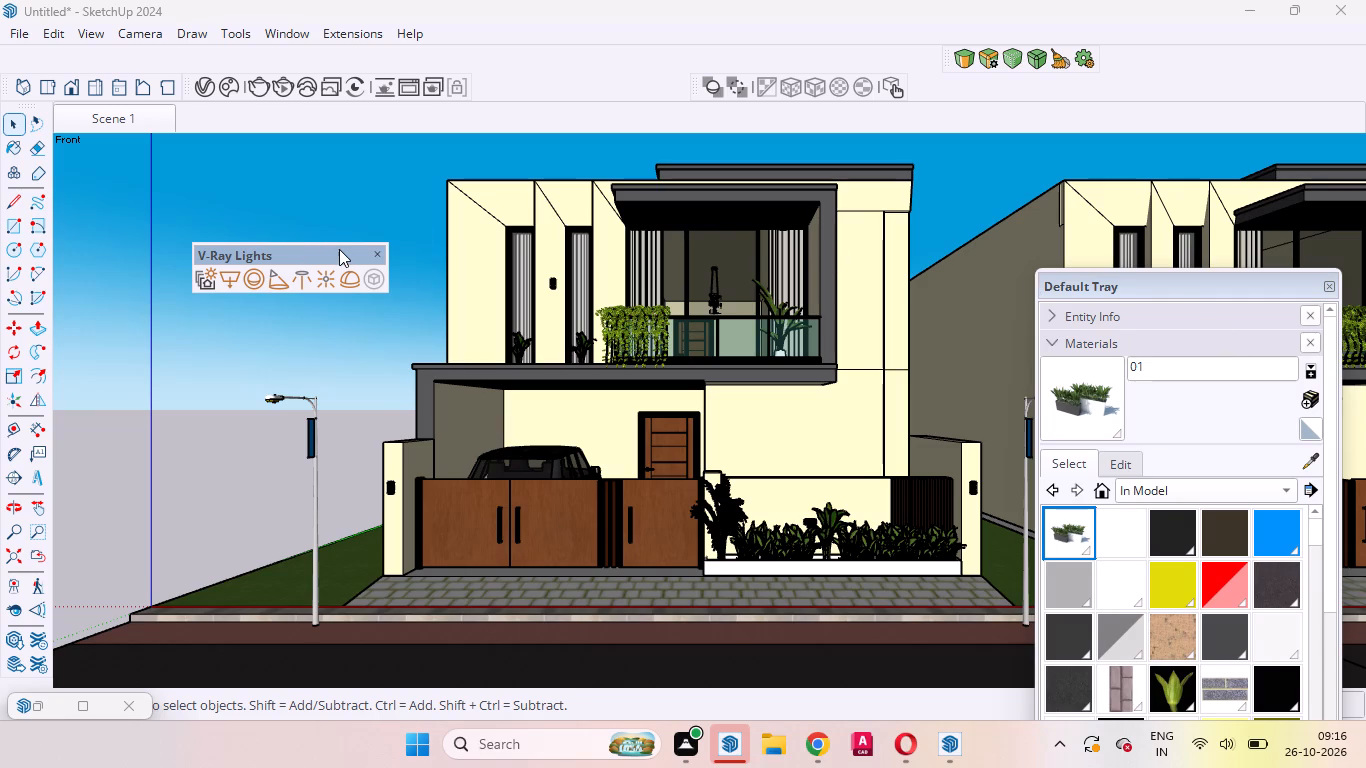
{"action": "left_click_drag", "start_coordinate": [339, 249], "coordinate": [317, 188]}
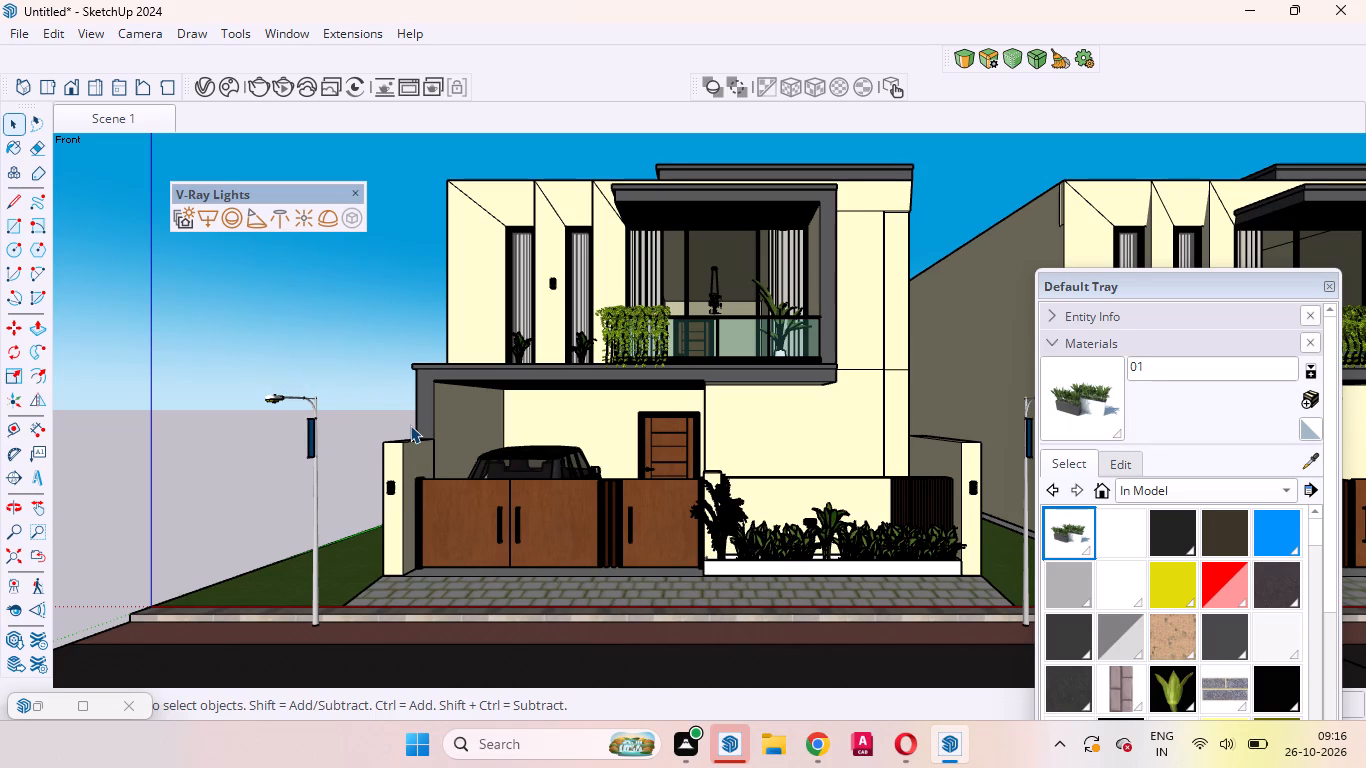
Place a V-Ray IES light with the area-light.ies profile on the underside of the street lamp's head.
{"action": "scroll", "coordinate": [234, 425], "scroll_direction": "down", "scroll_amount": 2}
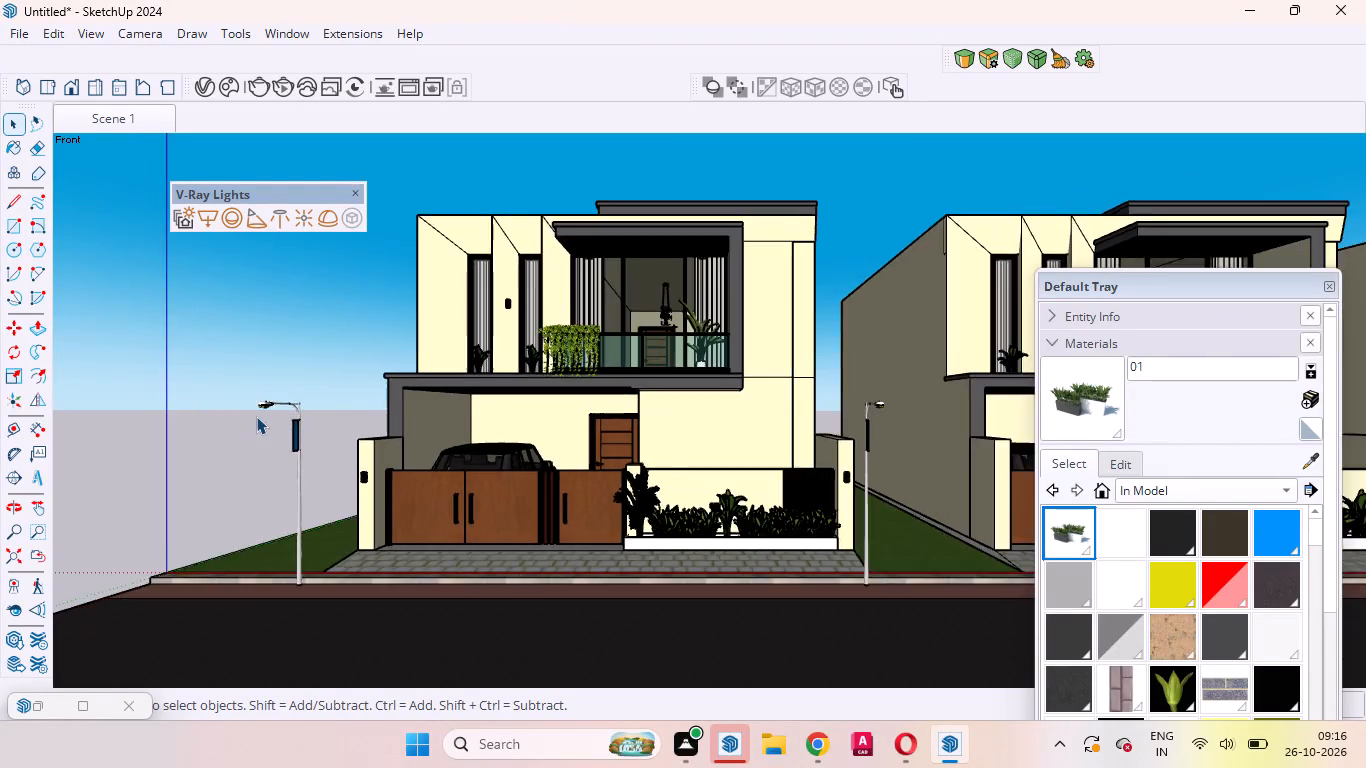
{"action": "scroll", "coordinate": [256, 416], "scroll_direction": "up", "scroll_amount": 12}
{"action": "scroll", "coordinate": [266, 428], "scroll_direction": "down", "scroll_amount": 2}
{"action": "middle_click", "coordinate": [320, 436]}
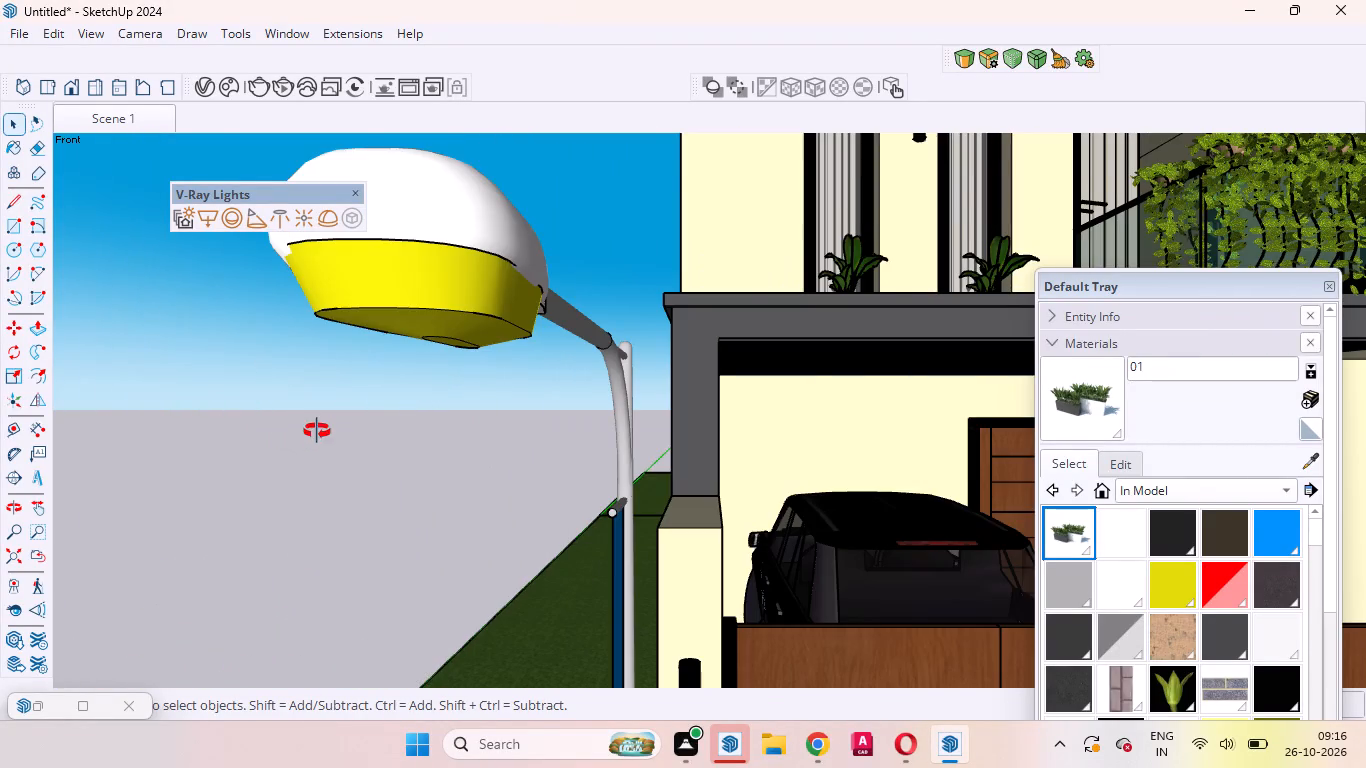
{"action": "scroll", "coordinate": [351, 435], "scroll_direction": "down", "scroll_amount": 4}
{"action": "scroll", "coordinate": [368, 447], "scroll_direction": "up", "scroll_amount": 3}
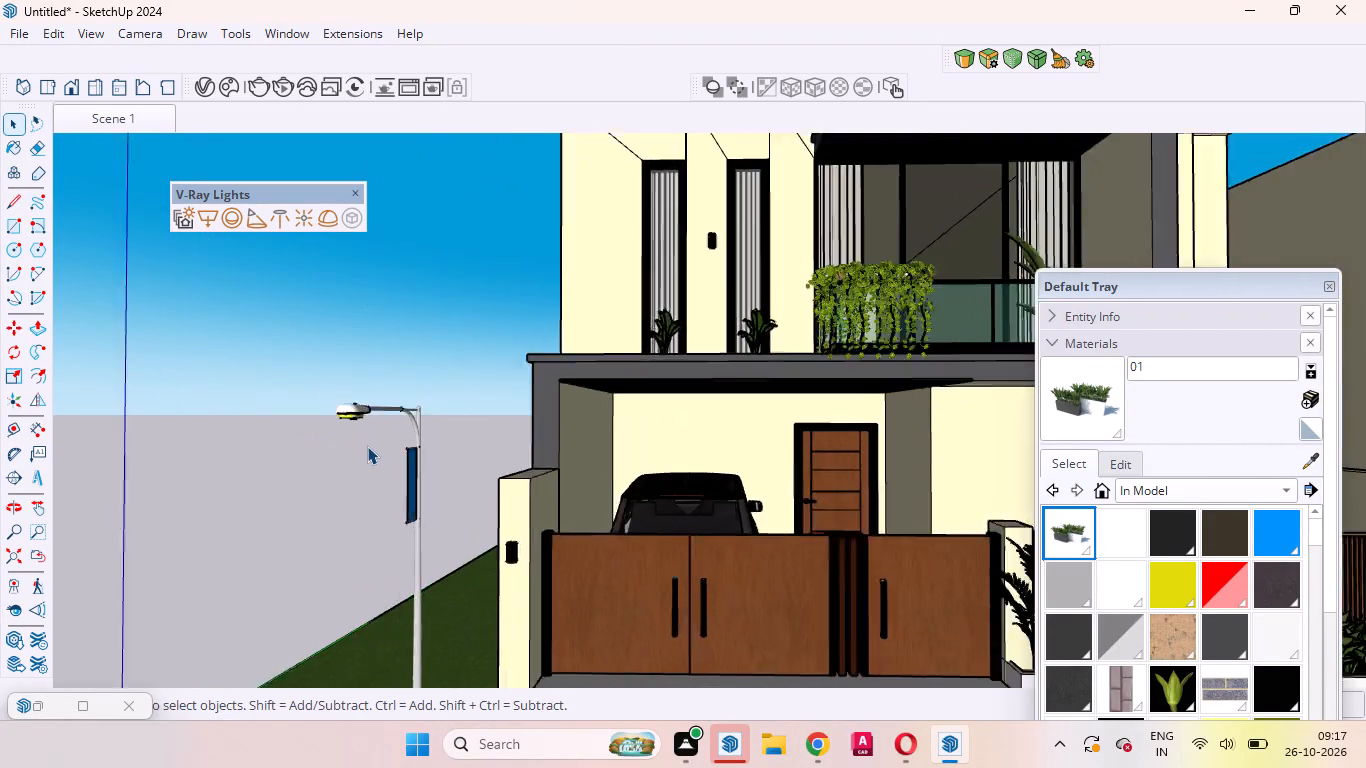
{"action": "middle_click_drag", "start_coordinate": [363, 444], "coordinate": [359, 384]}
{"action": "scroll", "coordinate": [359, 384], "scroll_direction": "up", "scroll_amount": 1}
{"action": "scroll", "coordinate": [359, 466], "scroll_direction": "down", "scroll_amount": 3}
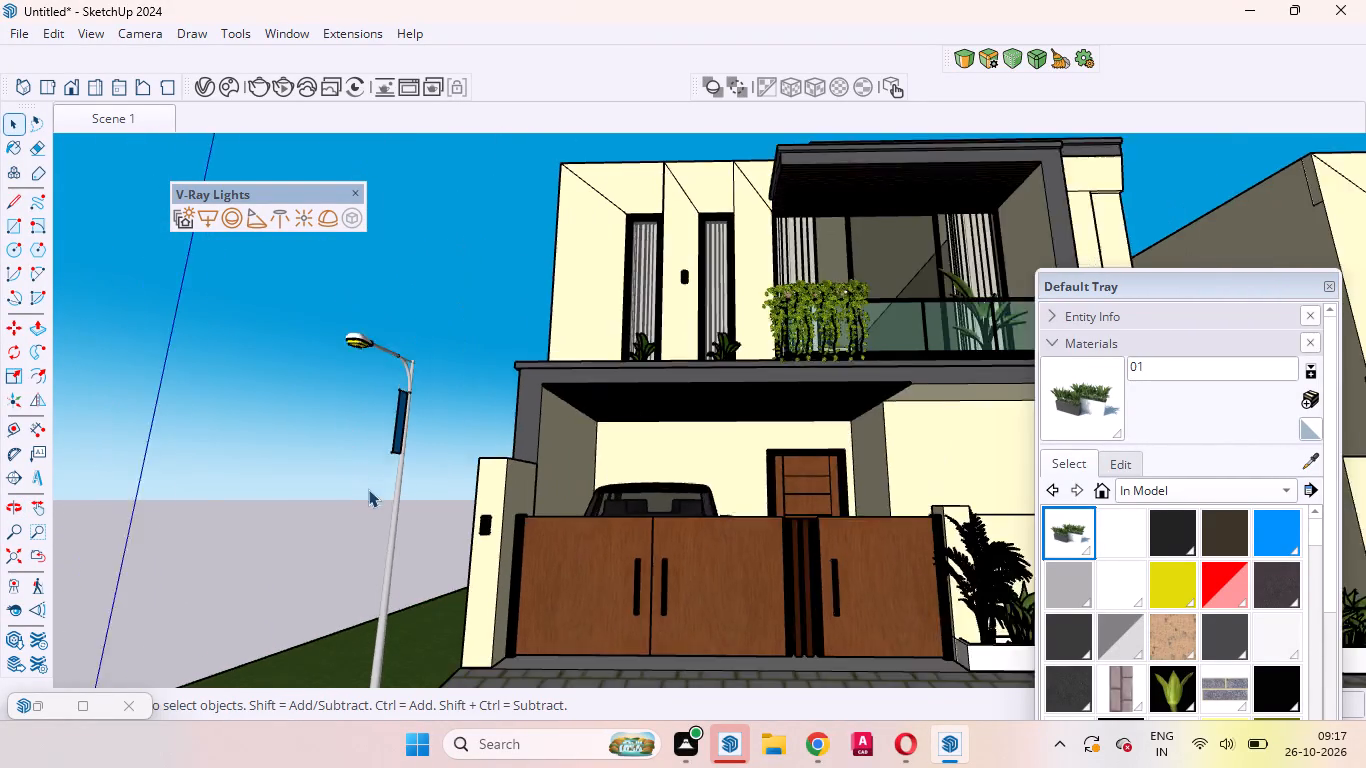
{"action": "scroll", "coordinate": [362, 337], "scroll_direction": "up", "scroll_amount": 3}
{"action": "middle_click_drag", "start_coordinate": [358, 429], "coordinate": [361, 354]}
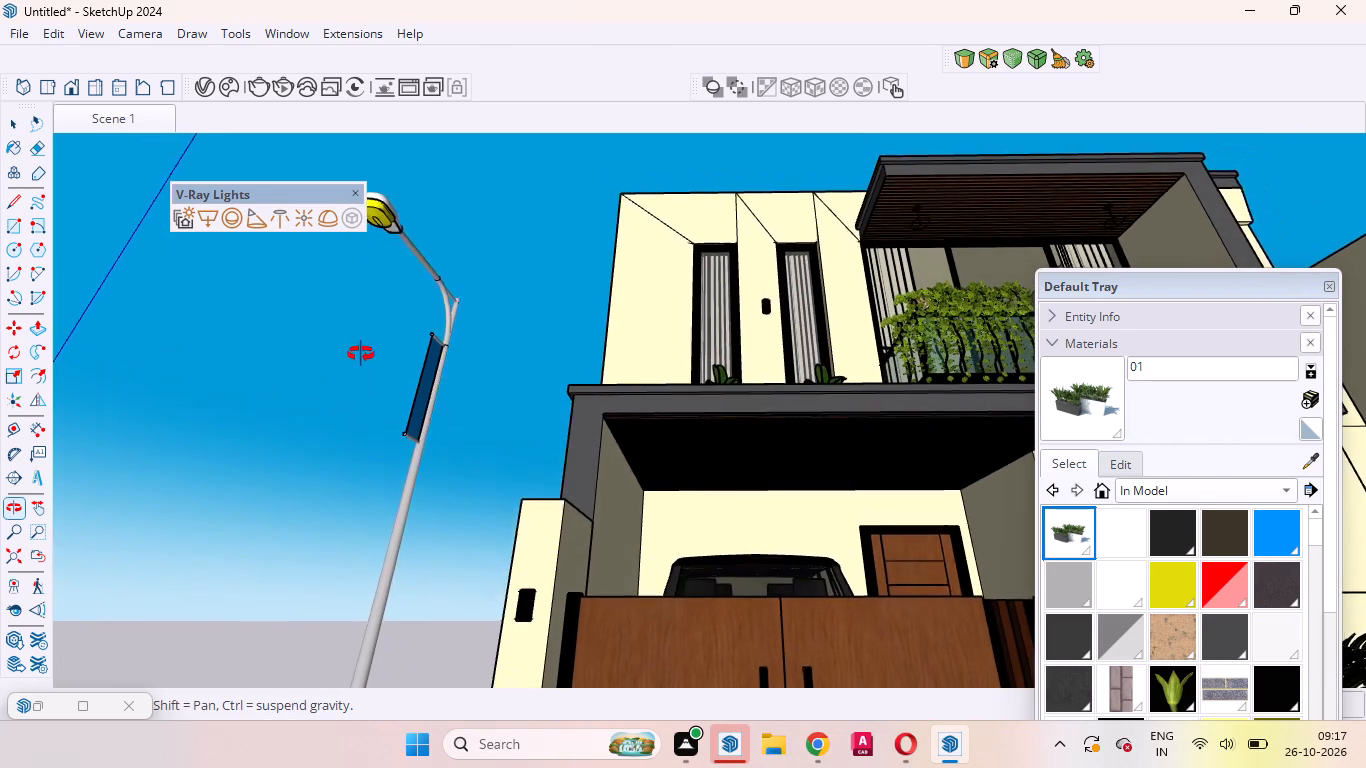
{"action": "middle_click_drag", "start_coordinate": [361, 354], "coordinate": [359, 359]}
{"action": "scroll", "coordinate": [344, 457], "scroll_direction": "down", "scroll_amount": 2}
{"action": "scroll", "coordinate": [346, 358], "scroll_direction": "up", "scroll_amount": 6}
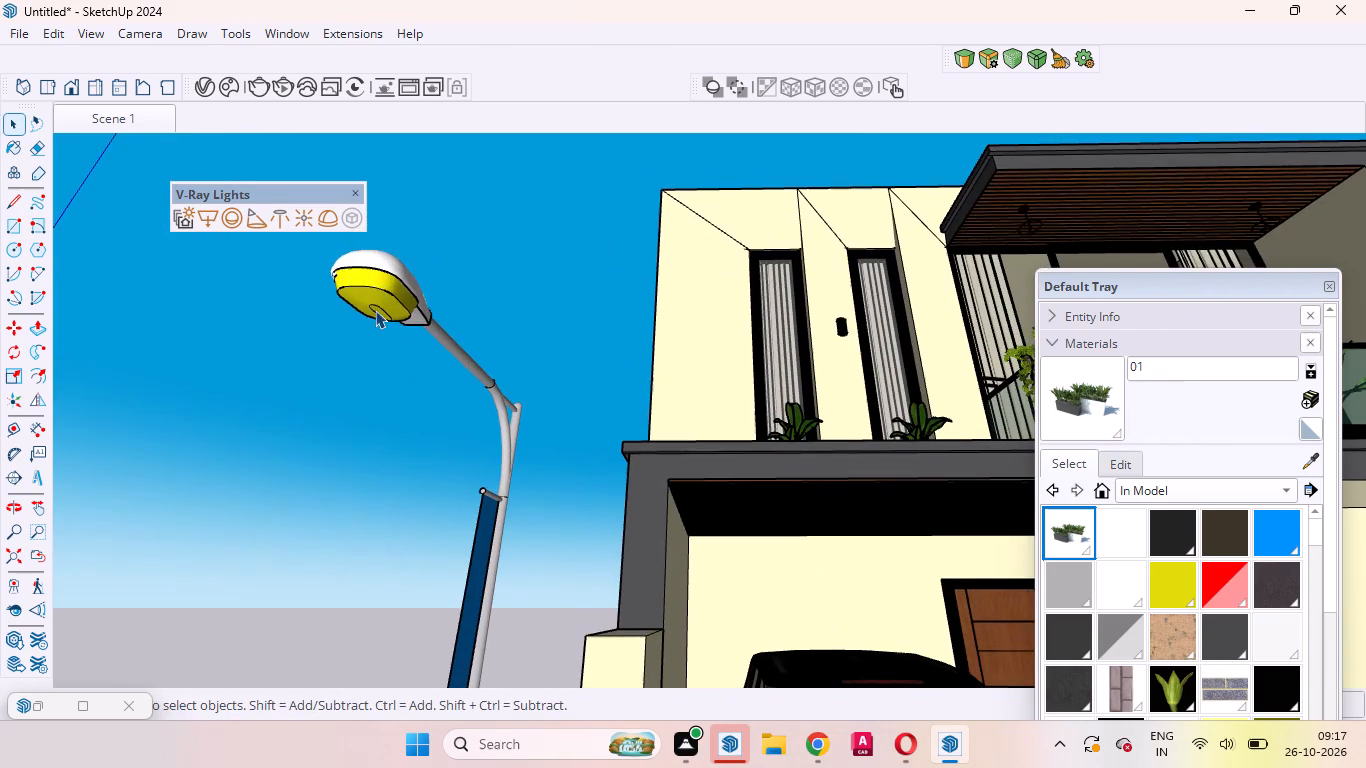
{"action": "middle_click_drag", "start_coordinate": [374, 310], "coordinate": [394, 205]}
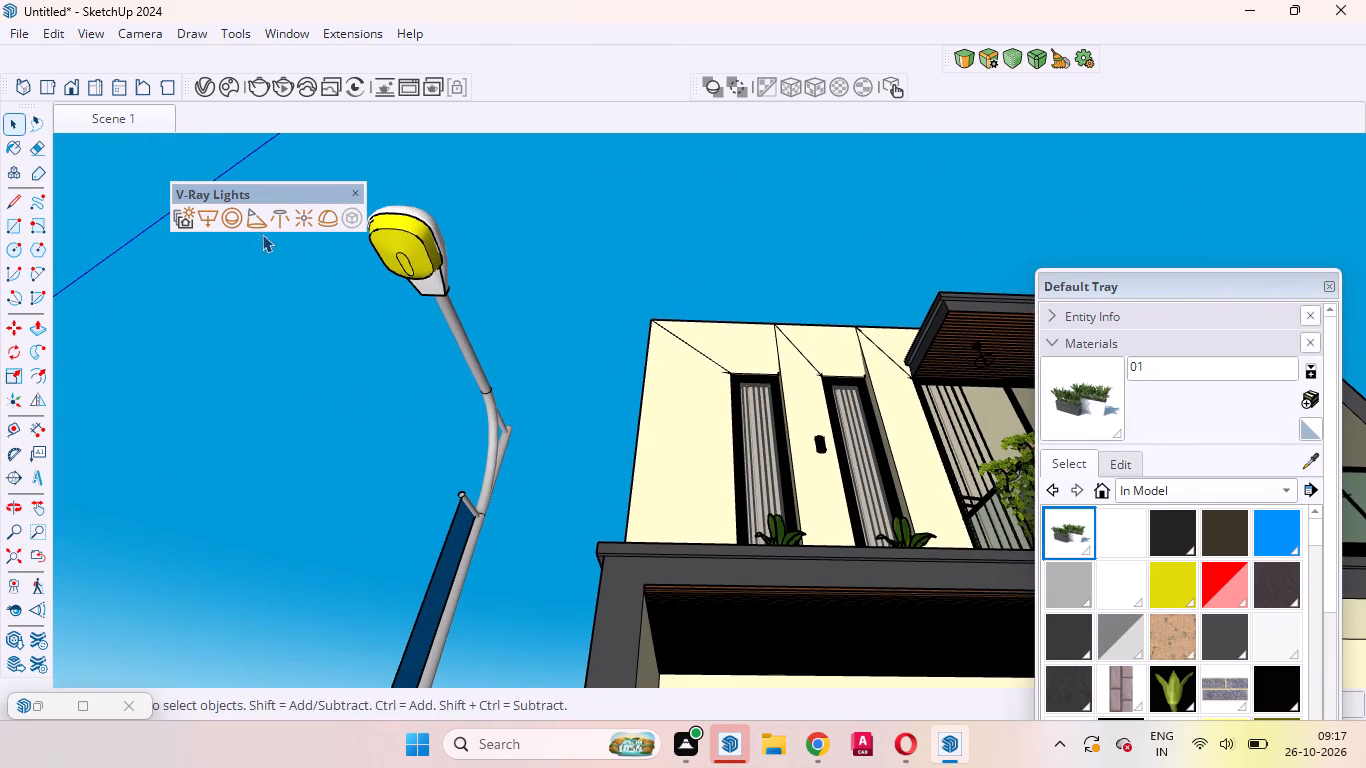
{"action": "left_click", "coordinate": [274, 217]}
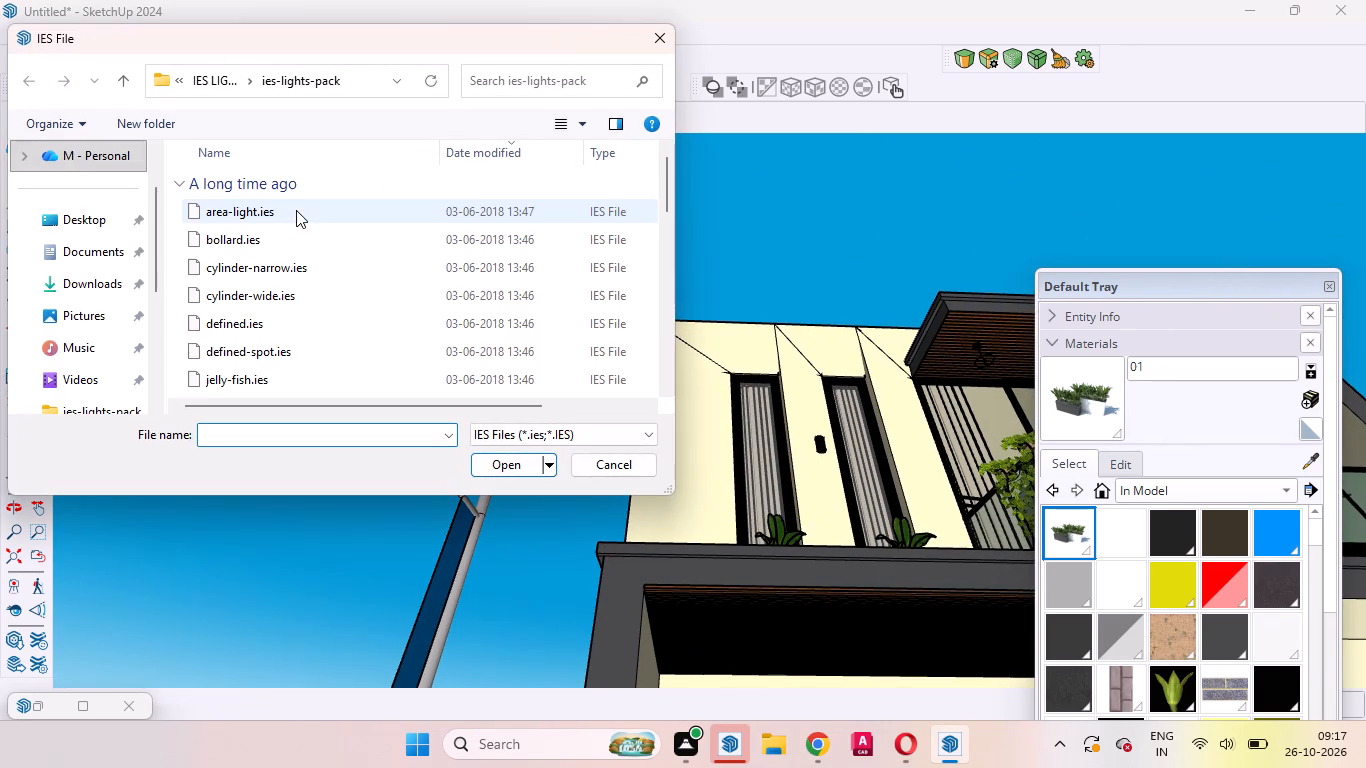
{"action": "left_click", "coordinate": [300, 218]}
{"action": "left_click", "coordinate": [497, 466]}
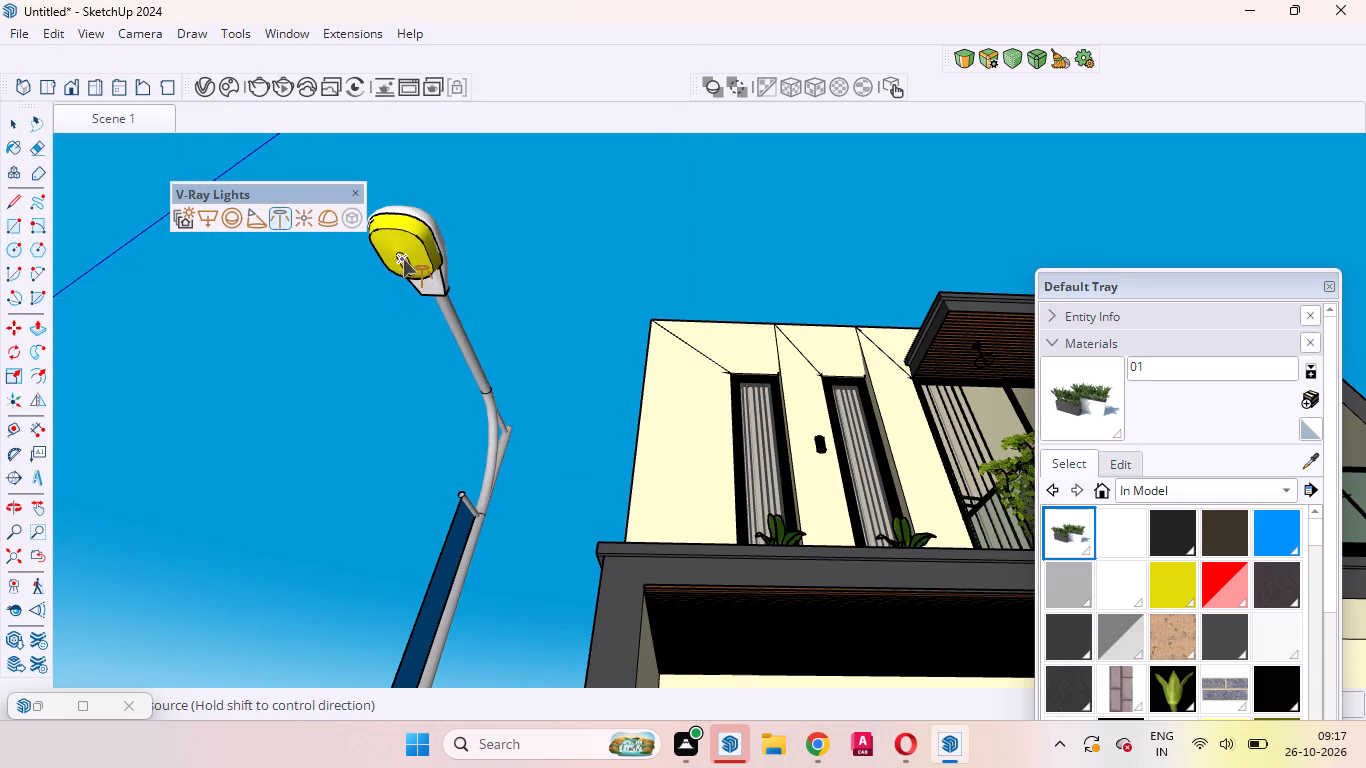
{"action": "left_click", "coordinate": [403, 259]}
{"action": "middle_click_drag", "start_coordinate": [457, 302], "coordinate": [453, 407]}
{"action": "scroll", "coordinate": [457, 316], "scroll_direction": "up", "scroll_amount": 1}
{"action": "scroll", "coordinate": [431, 317], "scroll_direction": "down", "scroll_amount": 4}
{"action": "left_click", "coordinate": [3, 124]}
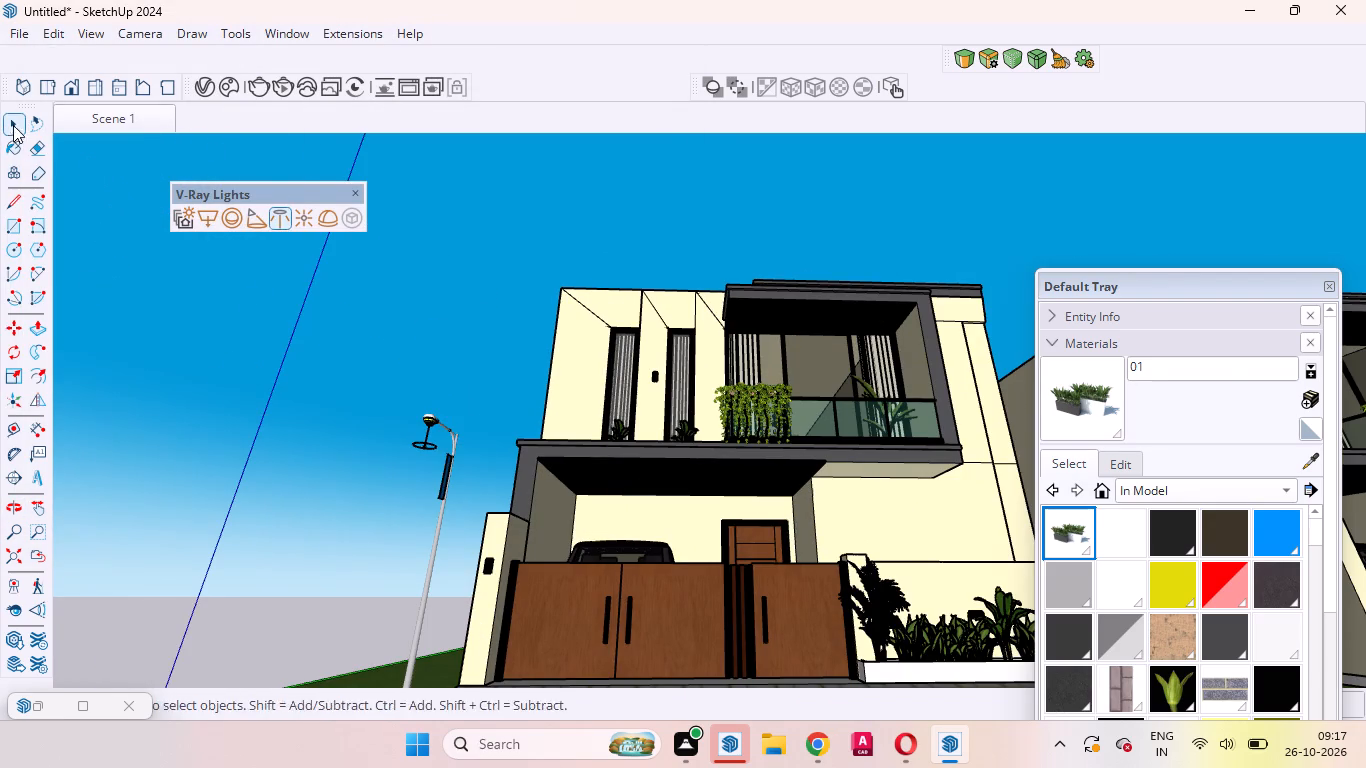
Set the intensity of the street lamp's light, IES Light#2, to 71000 lm in the V-Ray Asset Editor.
{"action": "scroll", "coordinate": [422, 461], "scroll_direction": "up", "scroll_amount": 3}
{"action": "middle_click_drag", "start_coordinate": [436, 430], "coordinate": [433, 482]}
{"action": "scroll", "coordinate": [433, 482], "scroll_direction": "up", "scroll_amount": 1}
{"action": "scroll", "coordinate": [502, 374], "scroll_direction": "down", "scroll_amount": 2}
{"action": "middle_click_drag", "start_coordinate": [516, 401], "coordinate": [503, 481]}
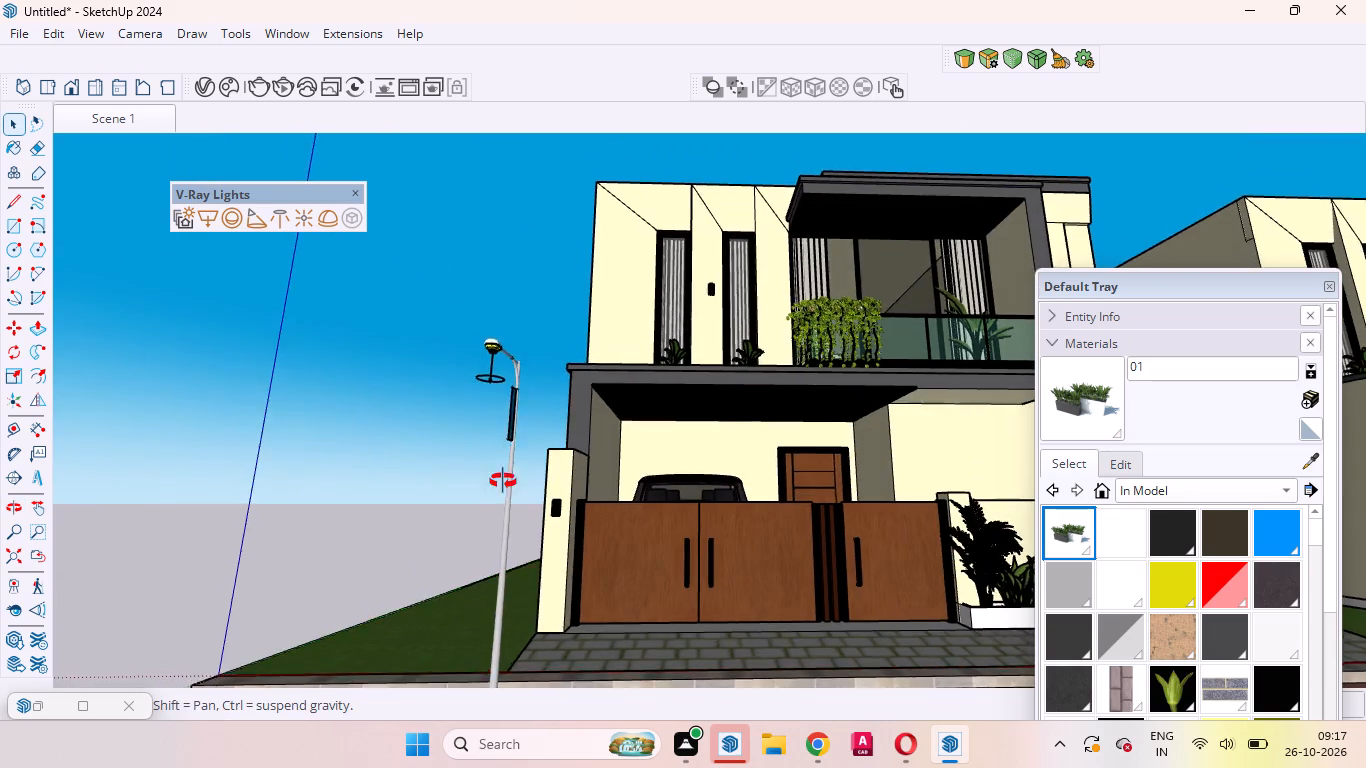
{"action": "middle_click_drag", "start_coordinate": [503, 481], "coordinate": [499, 500]}
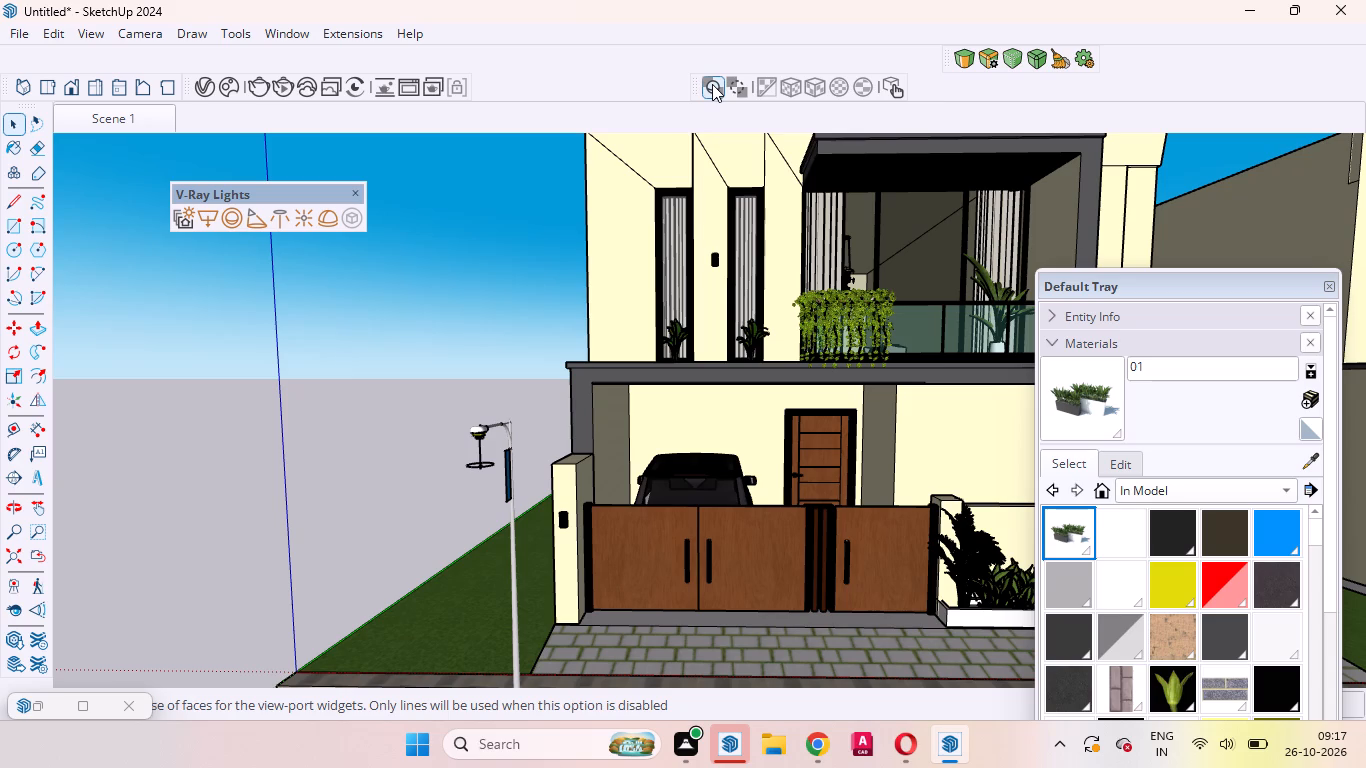
{"action": "left_click", "coordinate": [204, 94]}
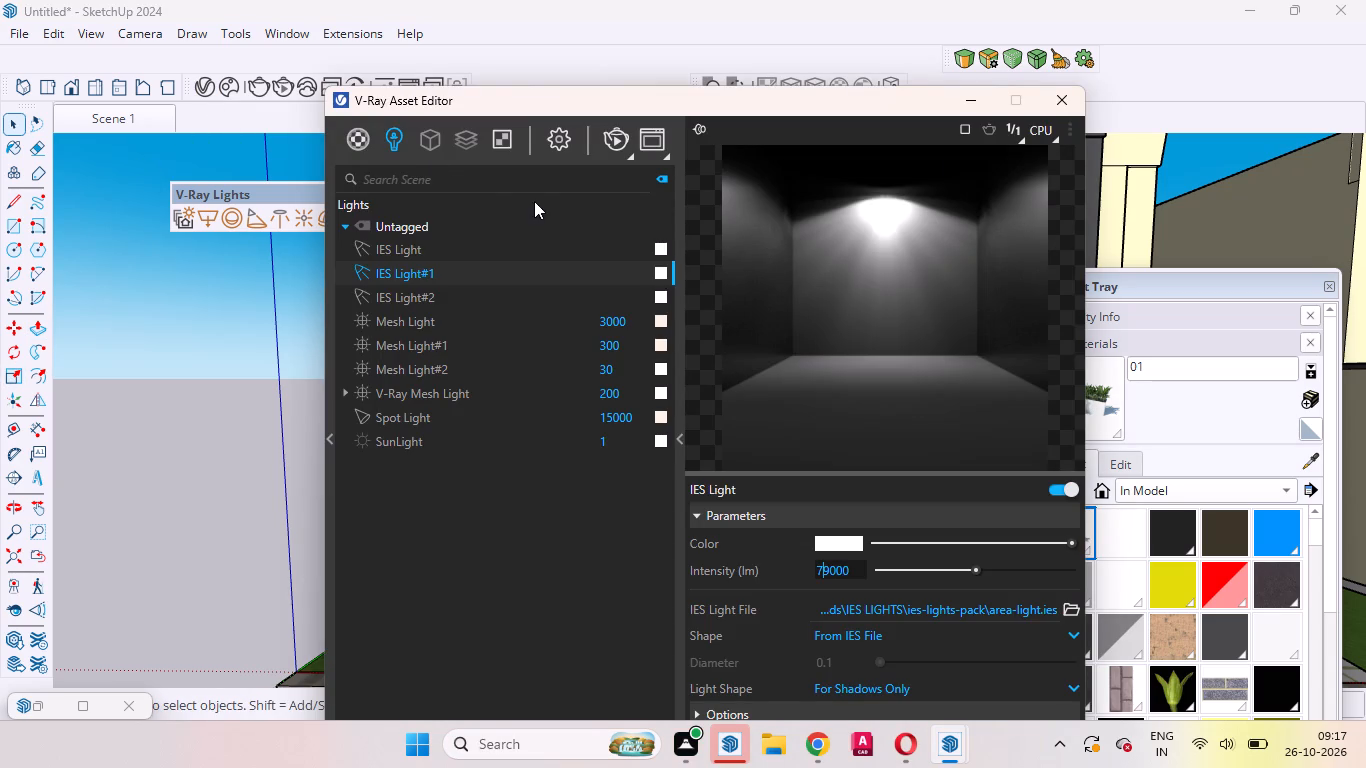
{"action": "left_click", "coordinate": [491, 296]}
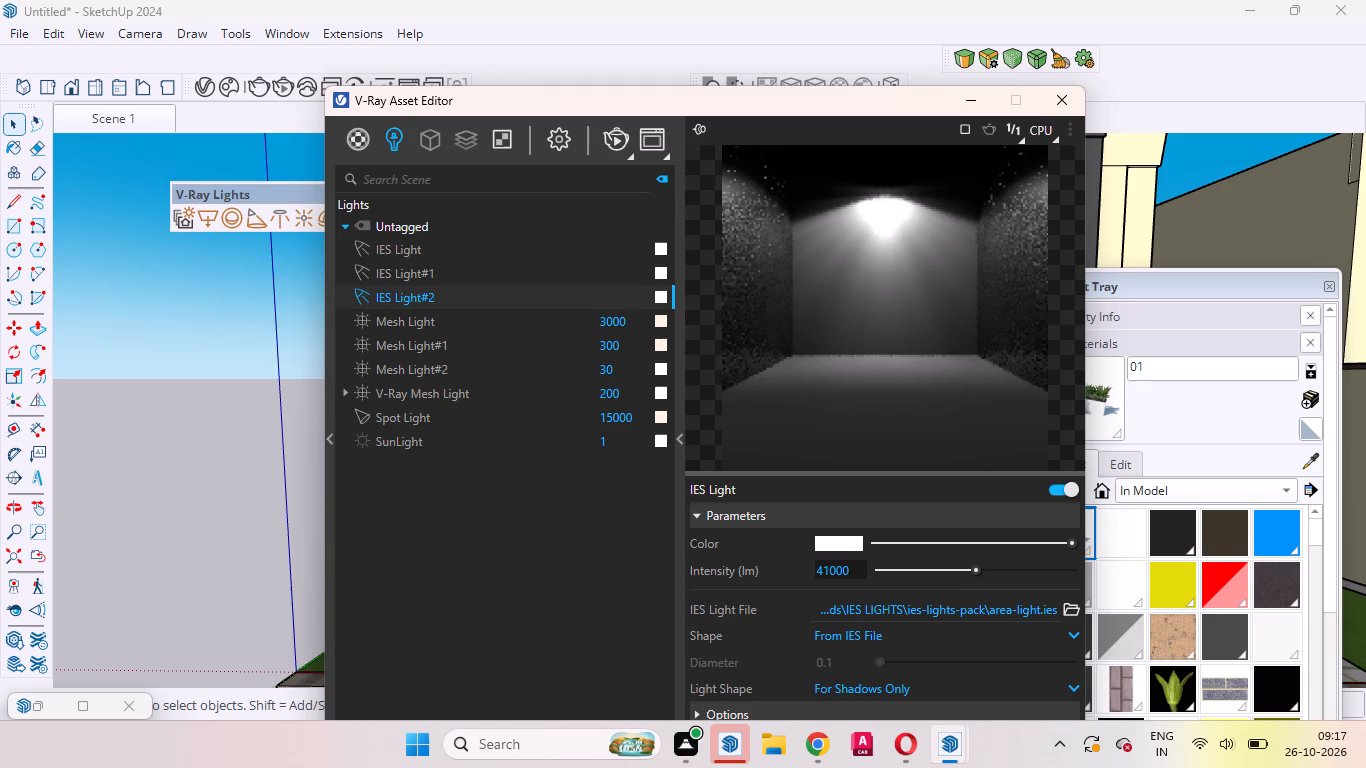
{"action": "left_click", "coordinate": [823, 573]}
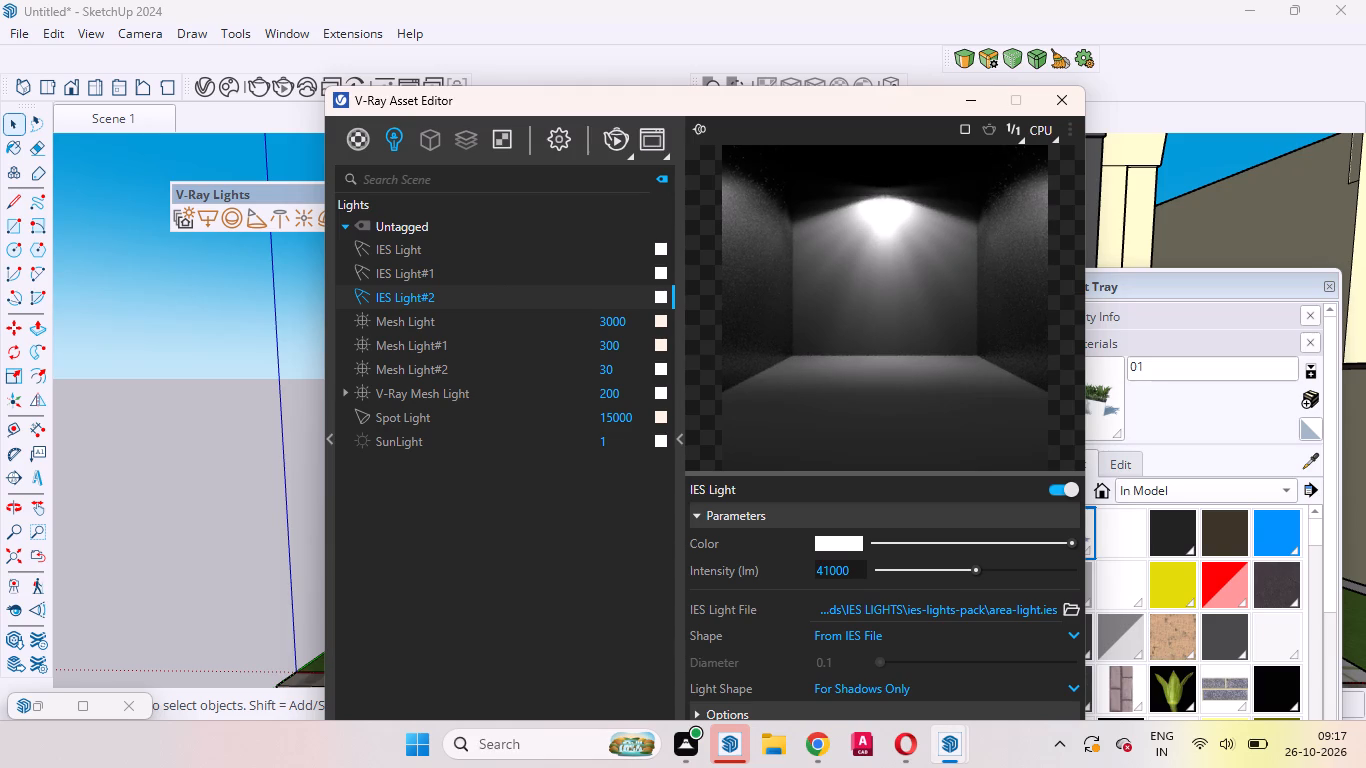
{"action": "key", "text": "BackSpace"}
{"action": "key", "text": "7"}
{"action": "key", "text": "Return"}
{"action": "left_click", "coordinate": [283, 391]}
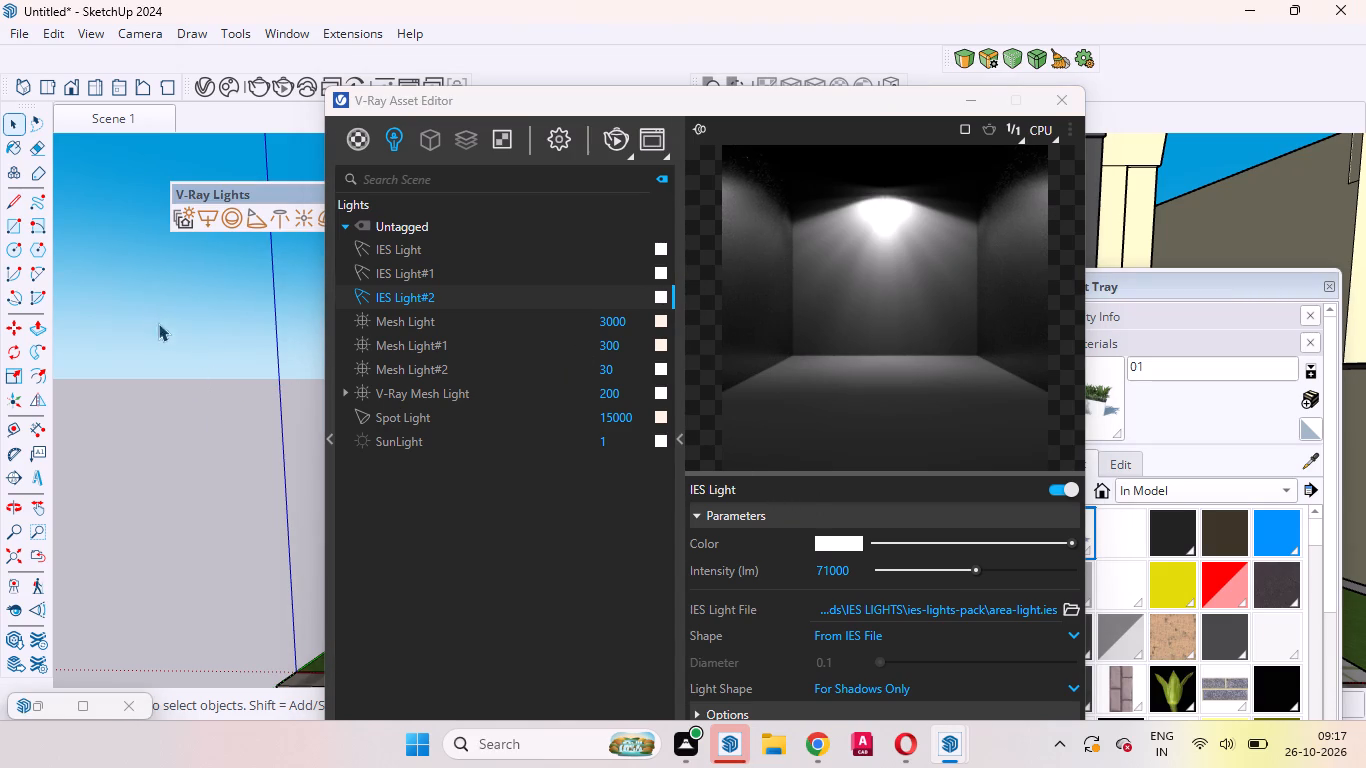
{"action": "left_click", "coordinate": [16, 121]}
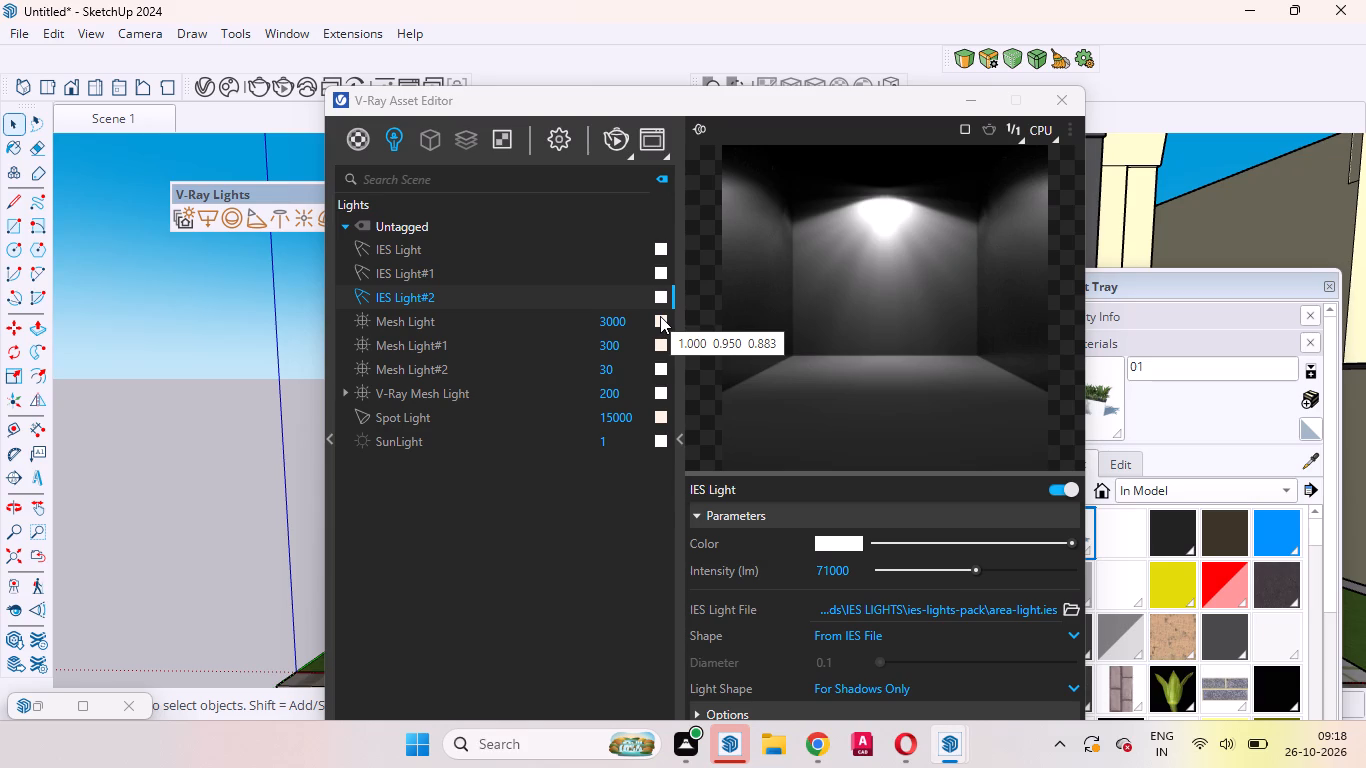
Copy the warm colour of Mesh Light (1.000, 0.950, 0.883) onto IES Light#2.
{"action": "left_click_drag", "start_coordinate": [660, 316], "coordinate": [660, 297]}
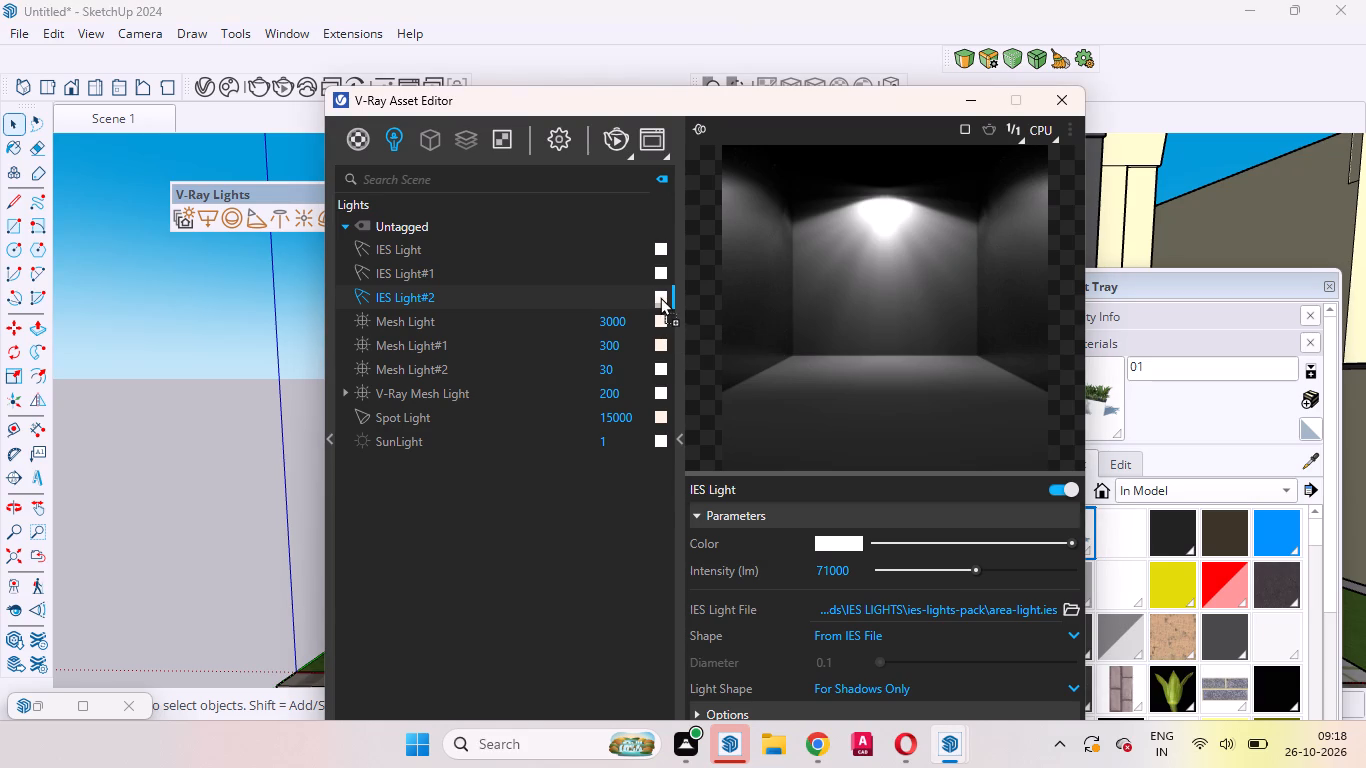
{"action": "left_click_drag", "start_coordinate": [660, 297], "coordinate": [660, 295]}
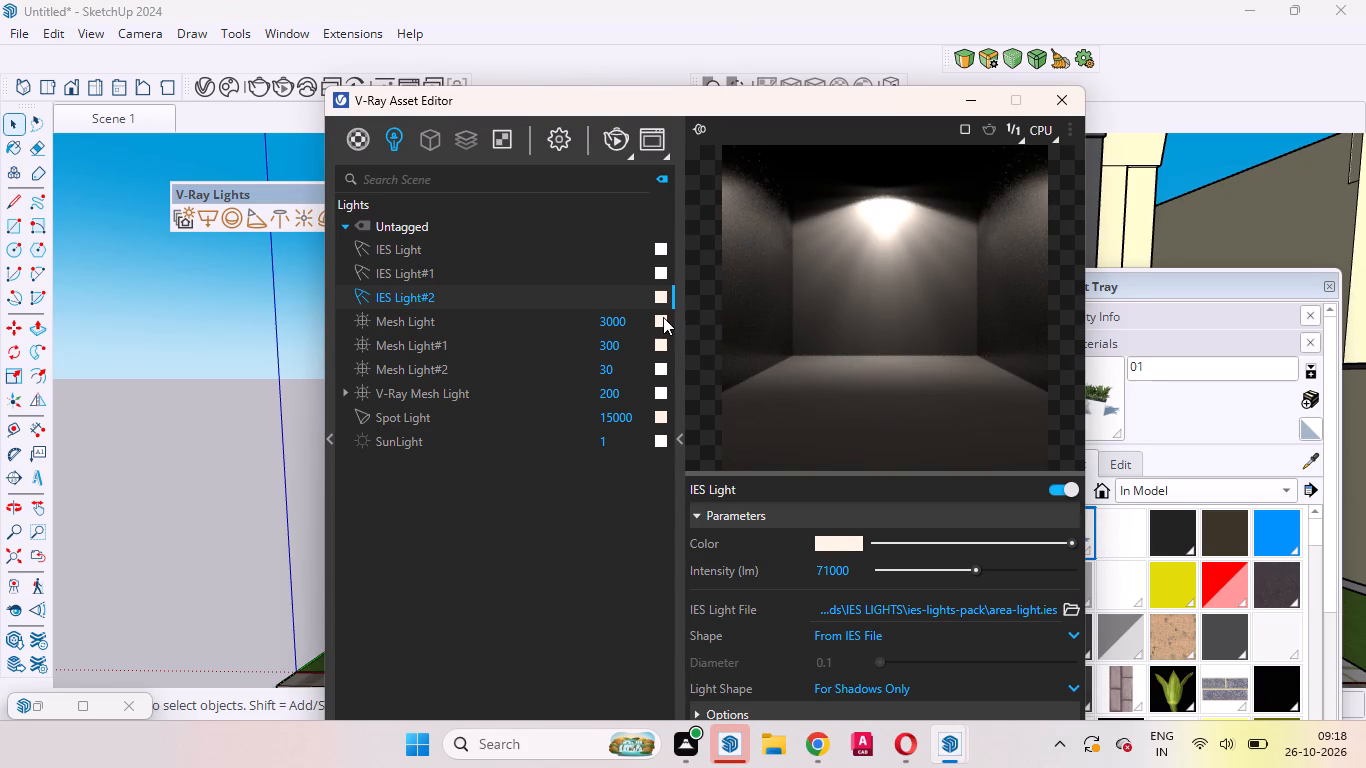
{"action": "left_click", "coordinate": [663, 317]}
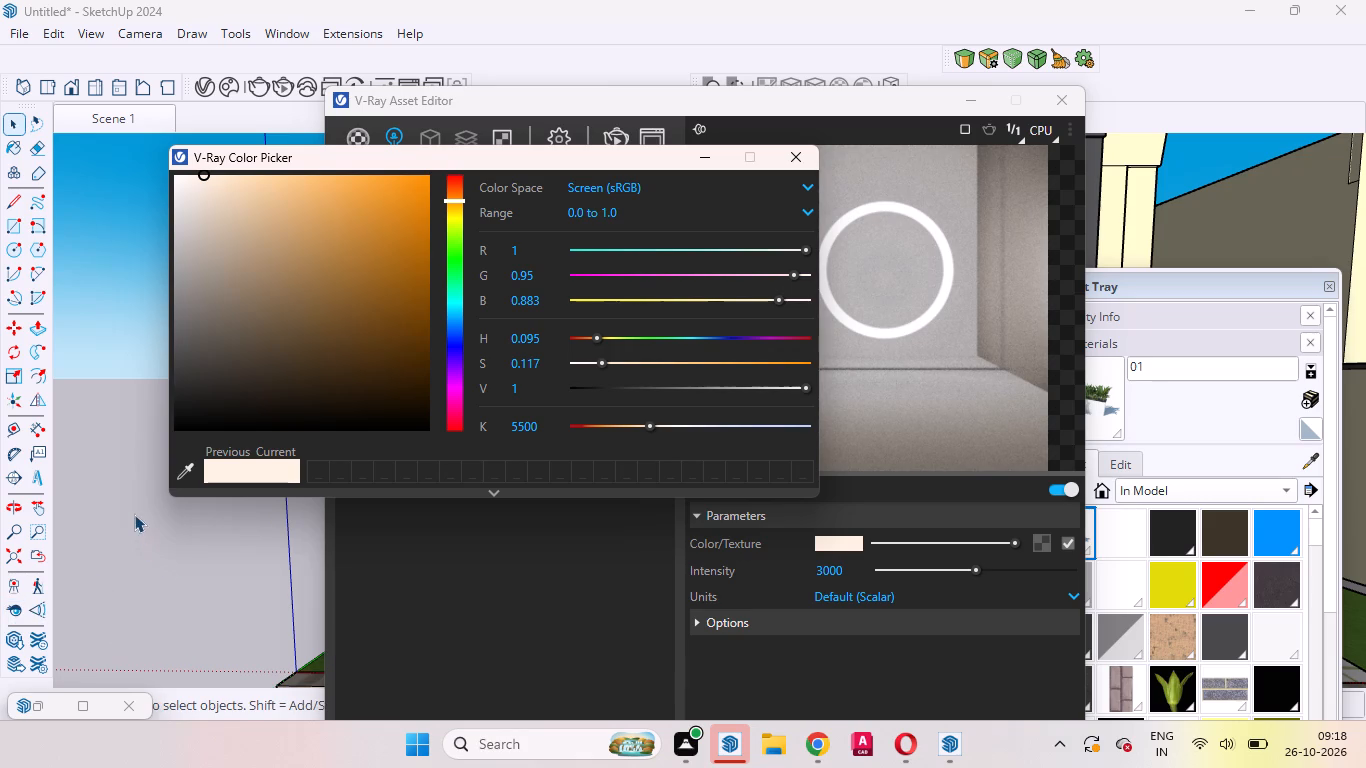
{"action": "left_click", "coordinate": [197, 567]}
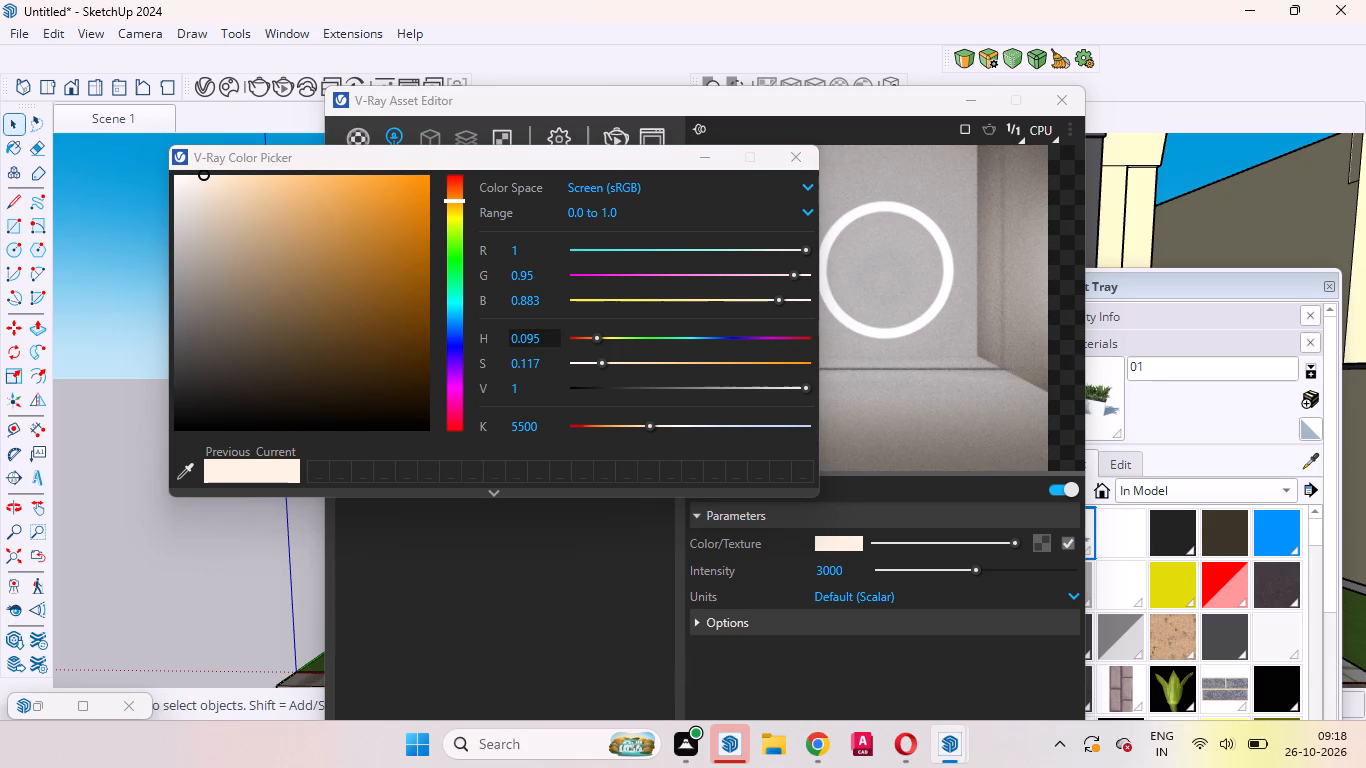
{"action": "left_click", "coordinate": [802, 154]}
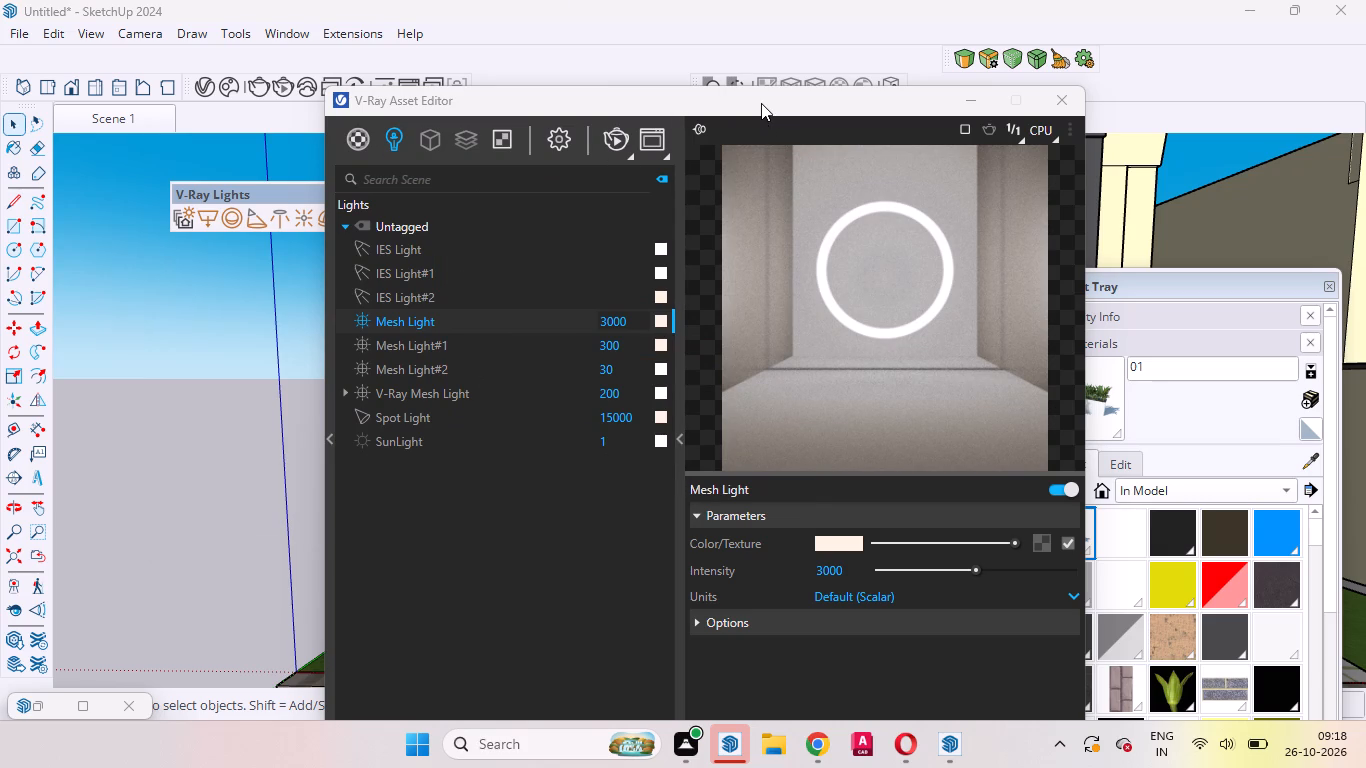
Start the interactive render and move the V-Ray Asset Editor out of the way of the rendered façade.
{"action": "left_click_drag", "start_coordinate": [762, 103], "coordinate": [966, 170]}
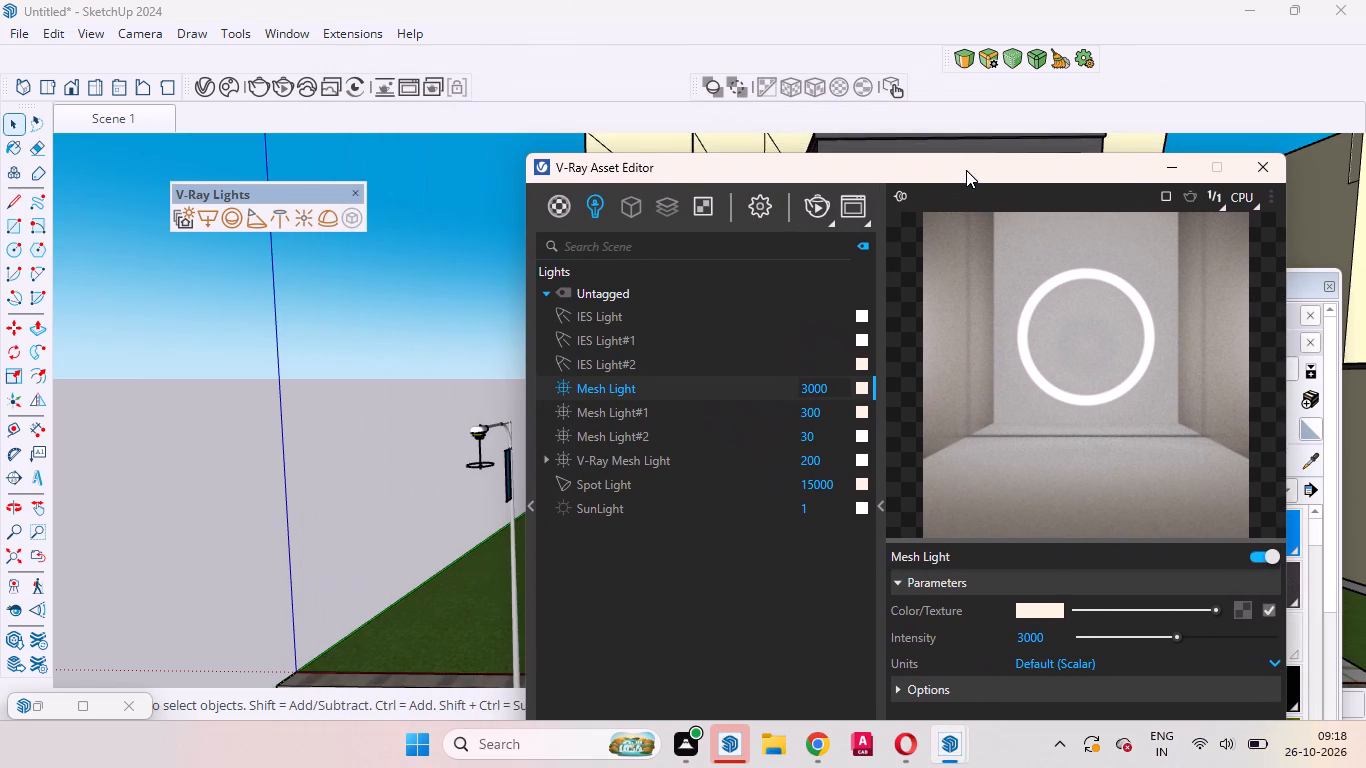
{"action": "left_click_drag", "start_coordinate": [966, 170], "coordinate": [967, 110]}
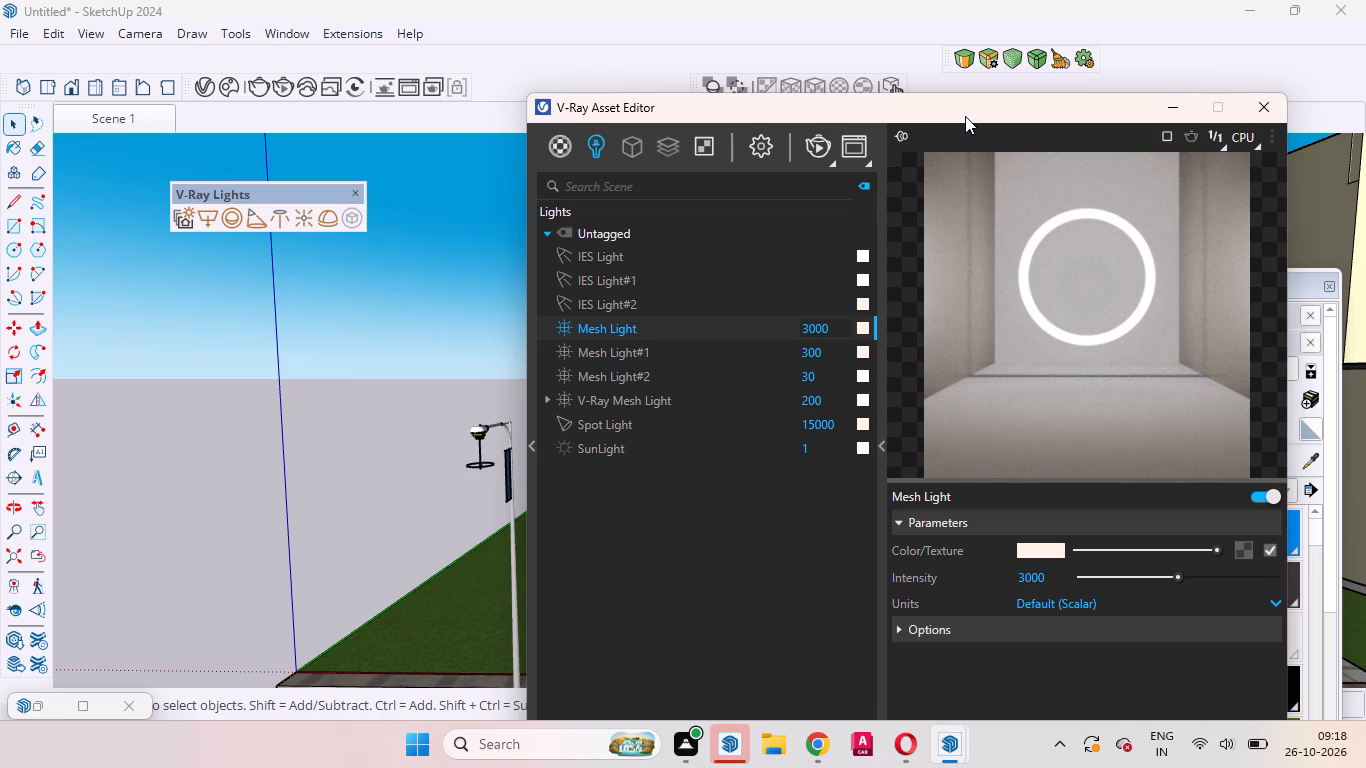
{"action": "left_click", "coordinate": [829, 148]}
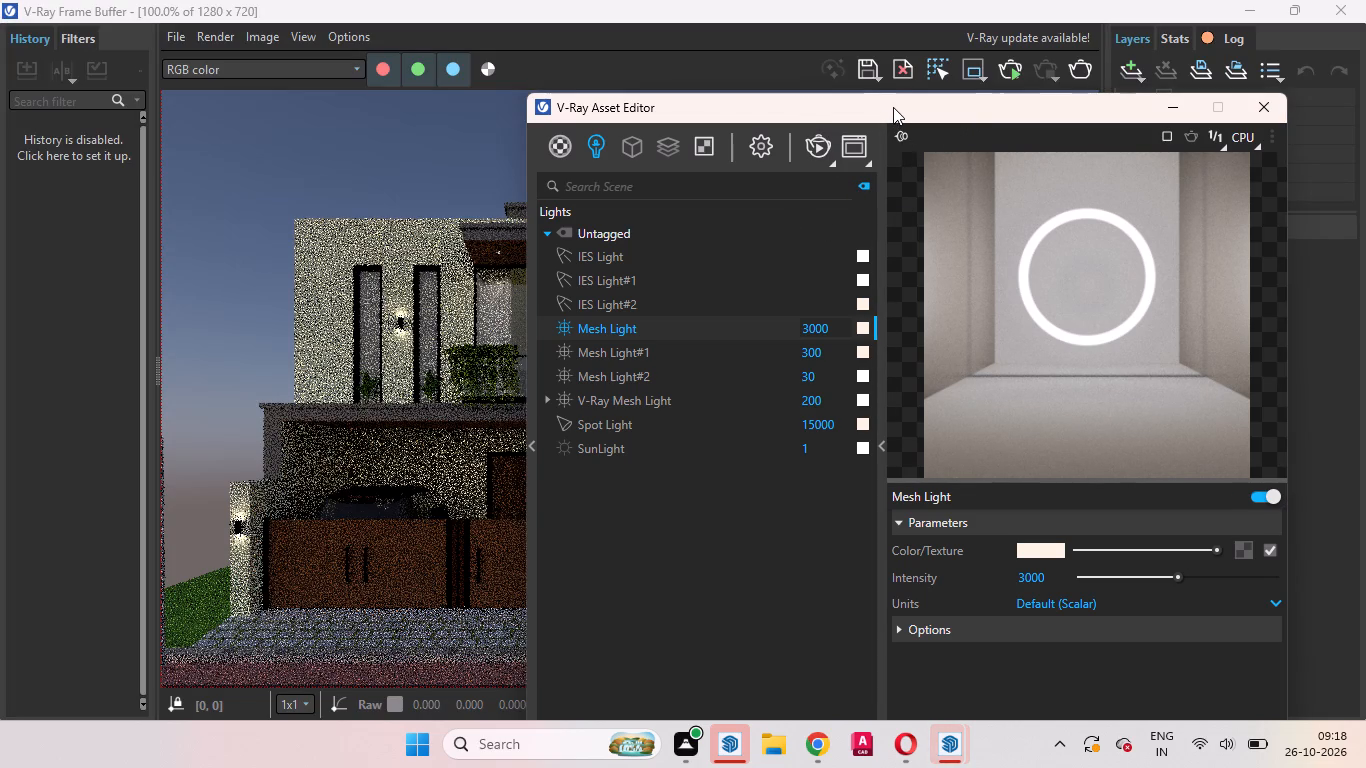
{"action": "left_click_drag", "start_coordinate": [893, 107], "coordinate": [926, 143]}
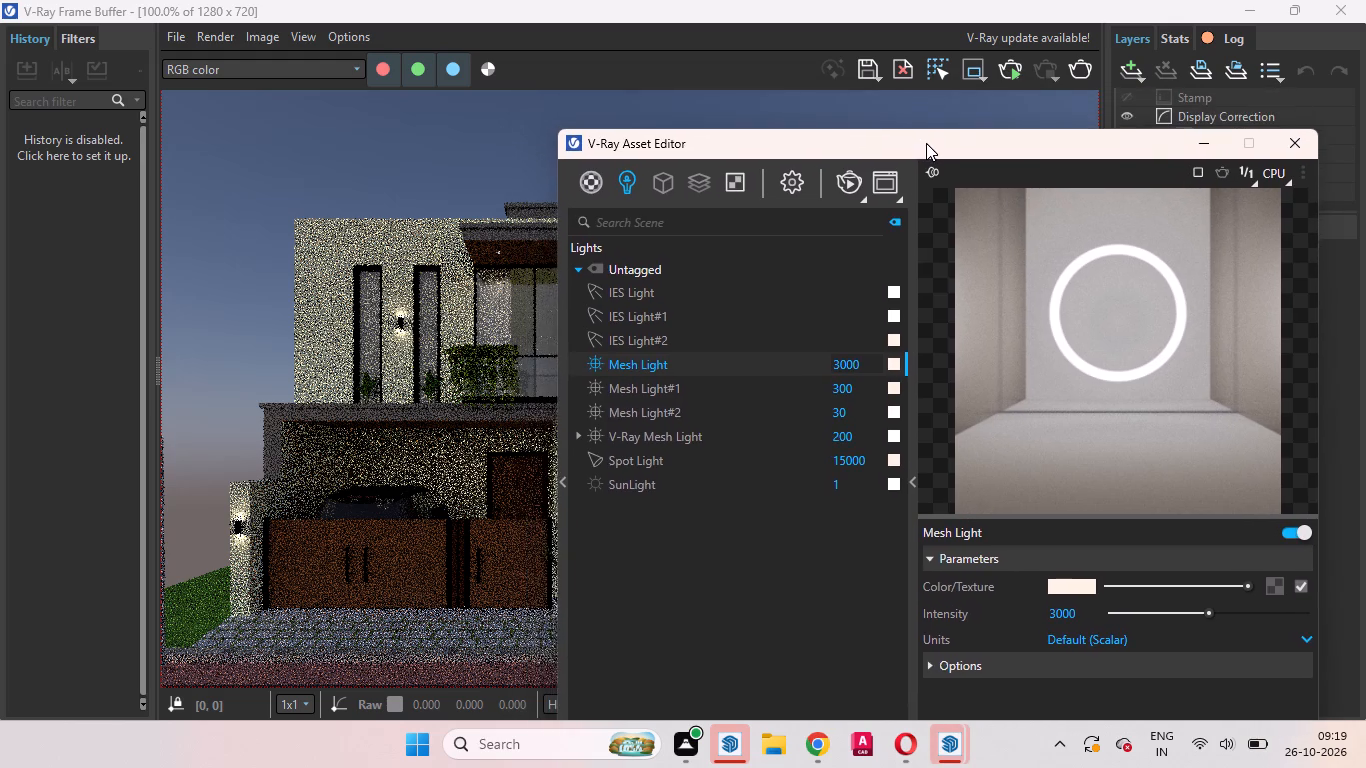
{"action": "left_click_drag", "start_coordinate": [926, 143], "coordinate": [961, 176]}
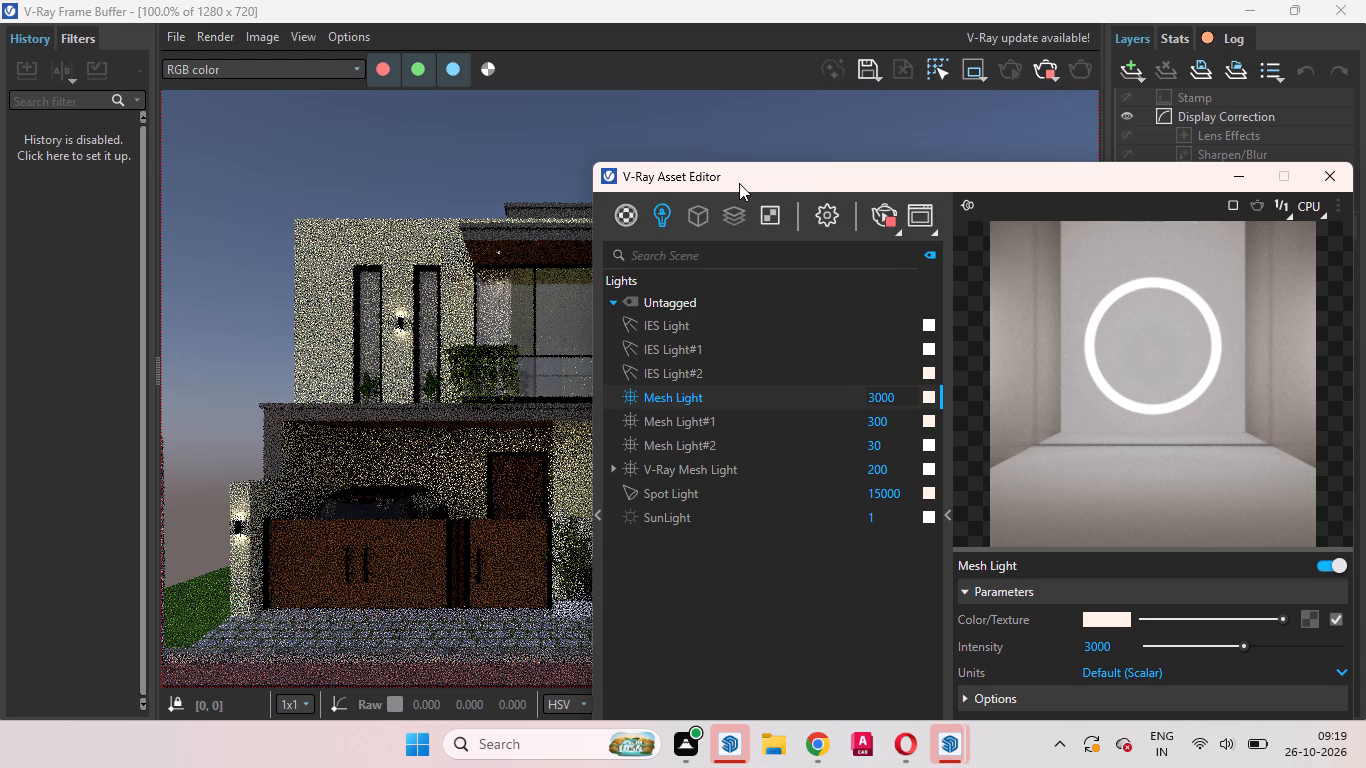
{"action": "left_click_drag", "start_coordinate": [739, 173], "coordinate": [903, 374]}
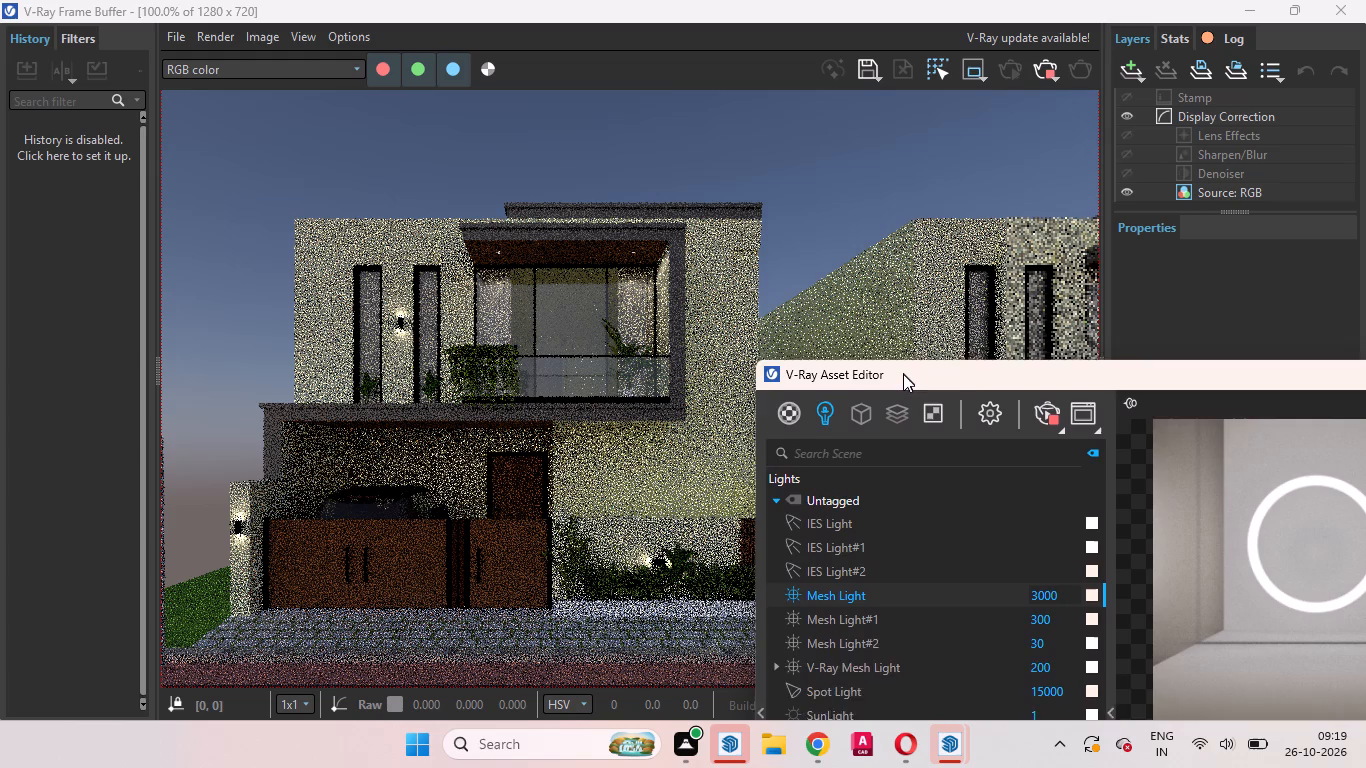
{"action": "left_click_drag", "start_coordinate": [903, 374], "coordinate": [720, 308]}
{"action": "left_click", "coordinate": [720, 308]}
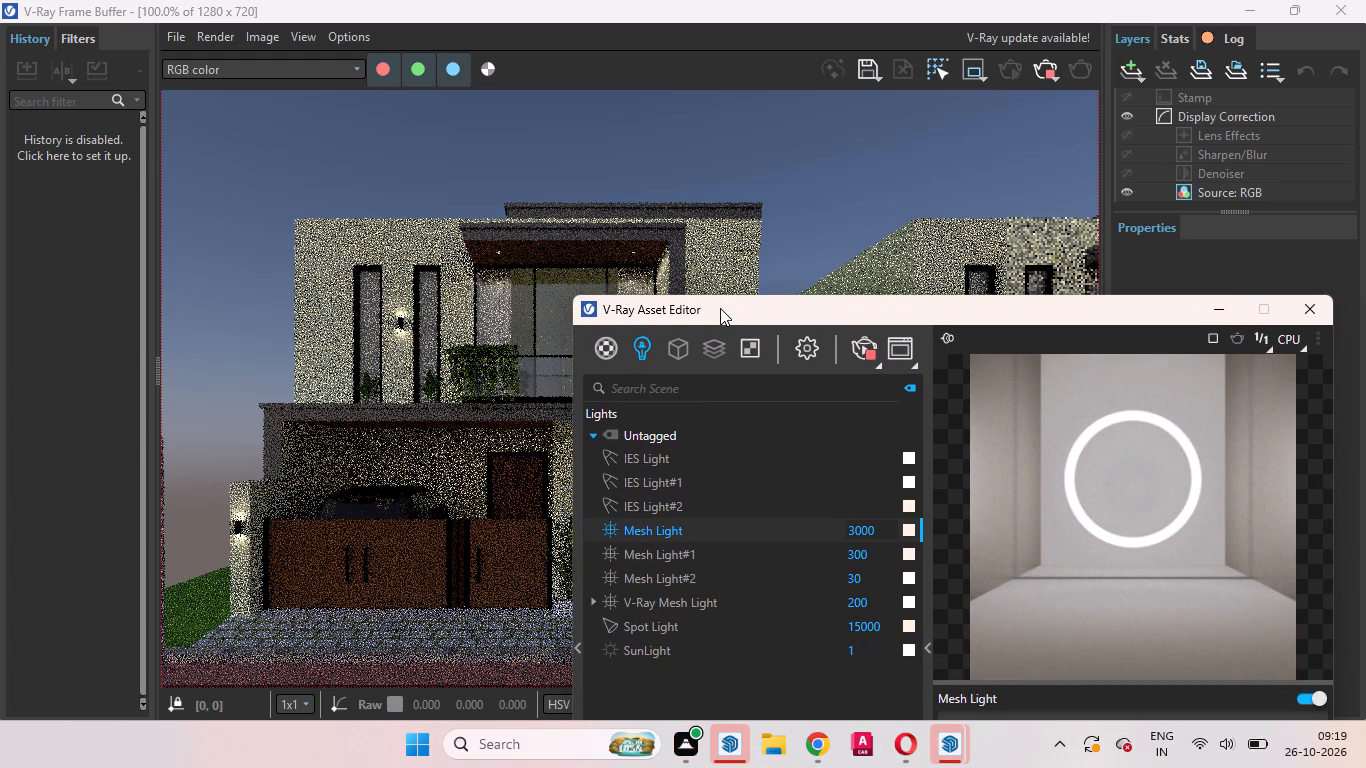
{"action": "left_click_drag", "start_coordinate": [720, 308], "coordinate": [739, 259]}
{"action": "left_click", "coordinate": [739, 259]}
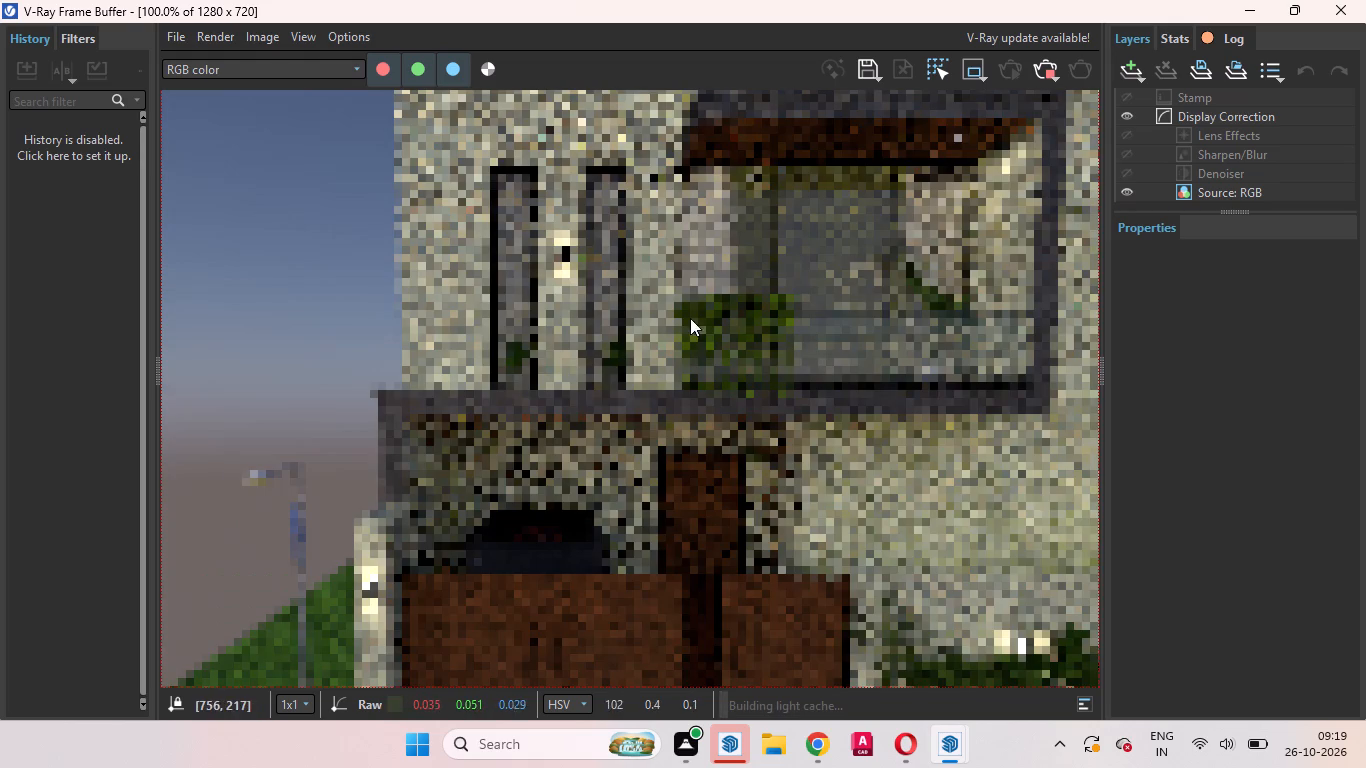
Examine the street lamp's light together with the façade lights in the interactive render, from close up and farther away.
{"action": "scroll", "coordinate": [809, 402], "scroll_direction": "down", "scroll_amount": 1, "text": "ctrl"}
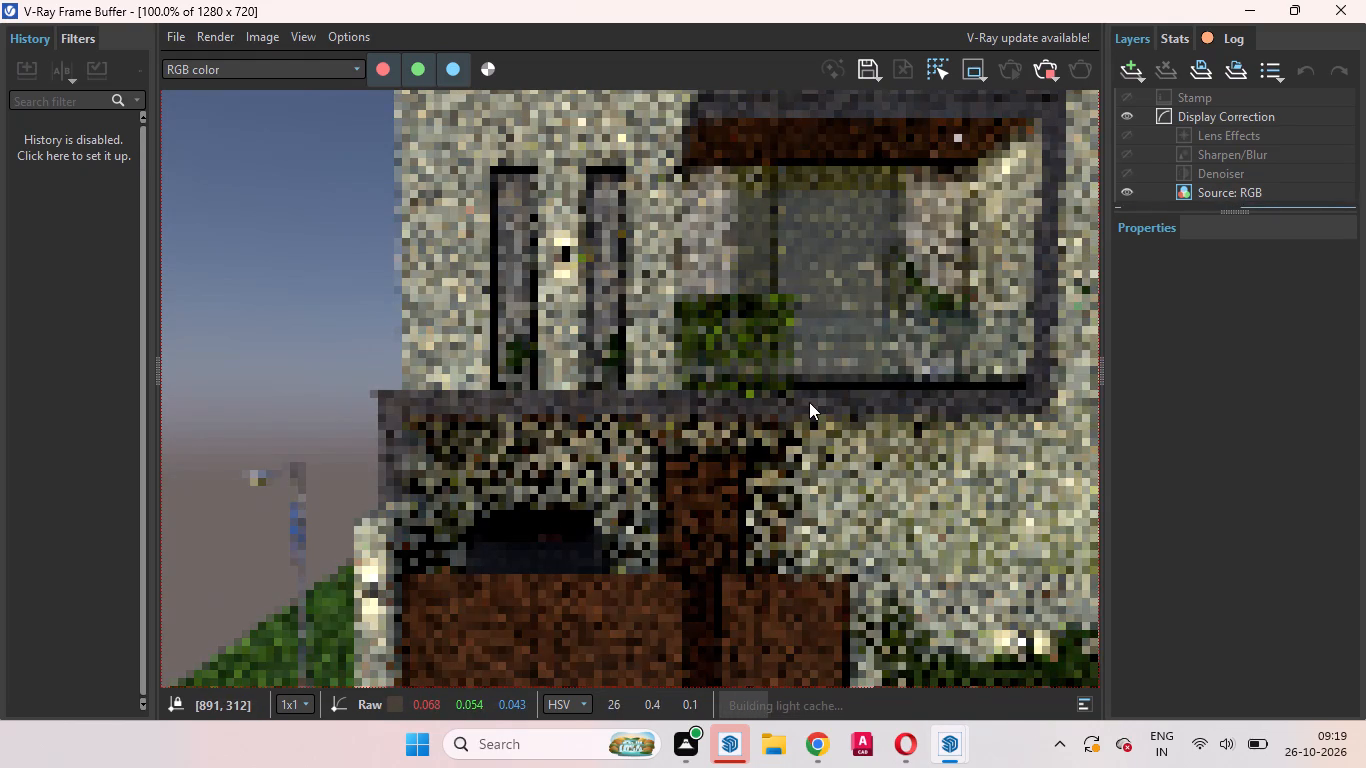
{"action": "scroll", "coordinate": [809, 402], "scroll_direction": "down", "scroll_amount": 6, "text": "ctrl"}
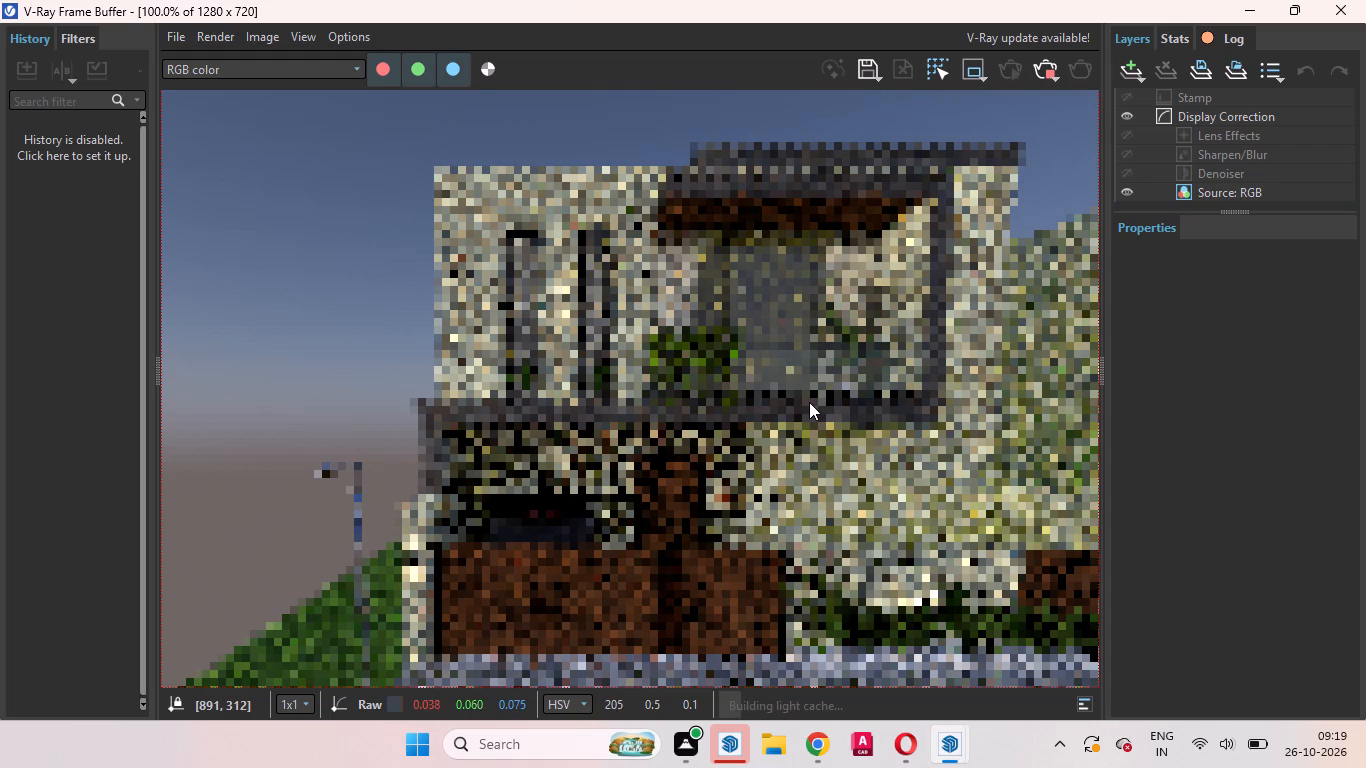
{"action": "scroll", "coordinate": [809, 402], "scroll_direction": "down", "scroll_amount": 3, "text": "ctrl"}
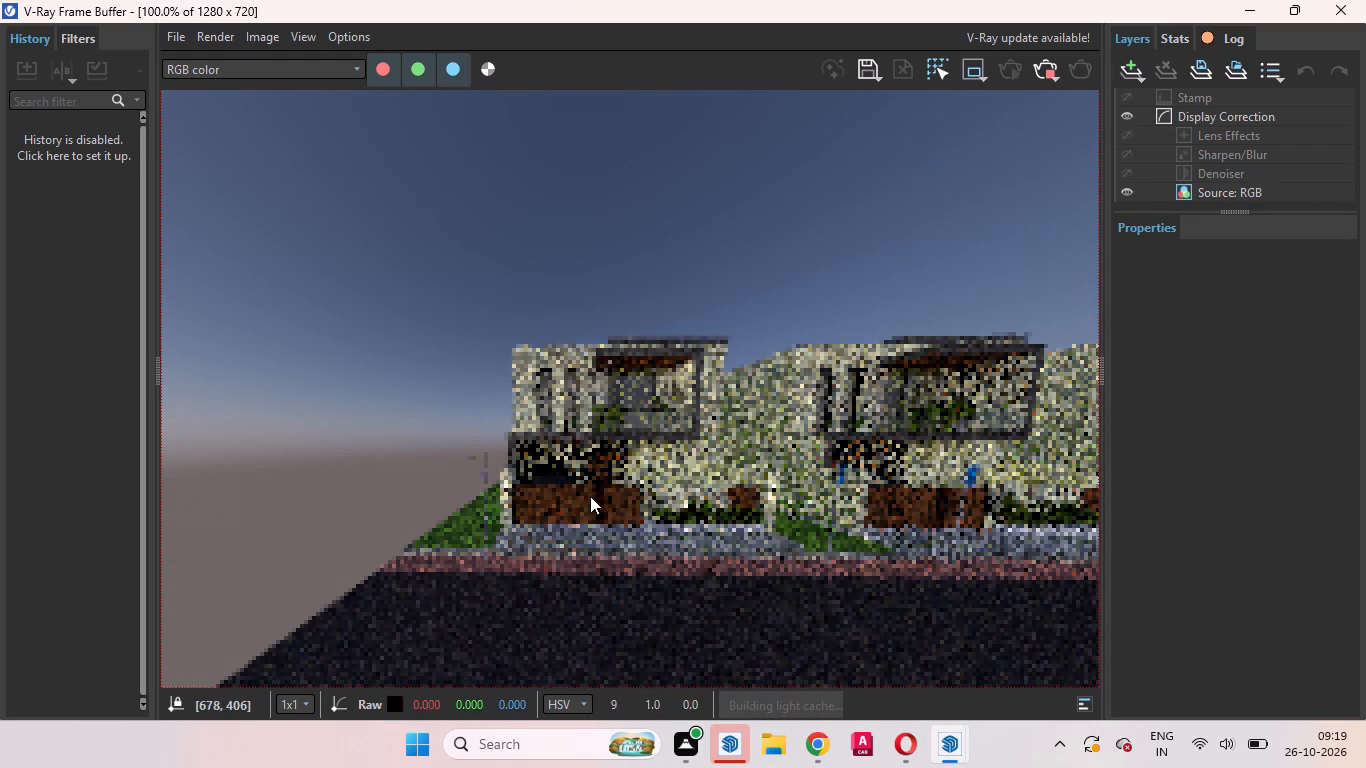
{"action": "scroll", "coordinate": [571, 495], "scroll_direction": "up", "scroll_amount": 3, "text": "ctrl"}
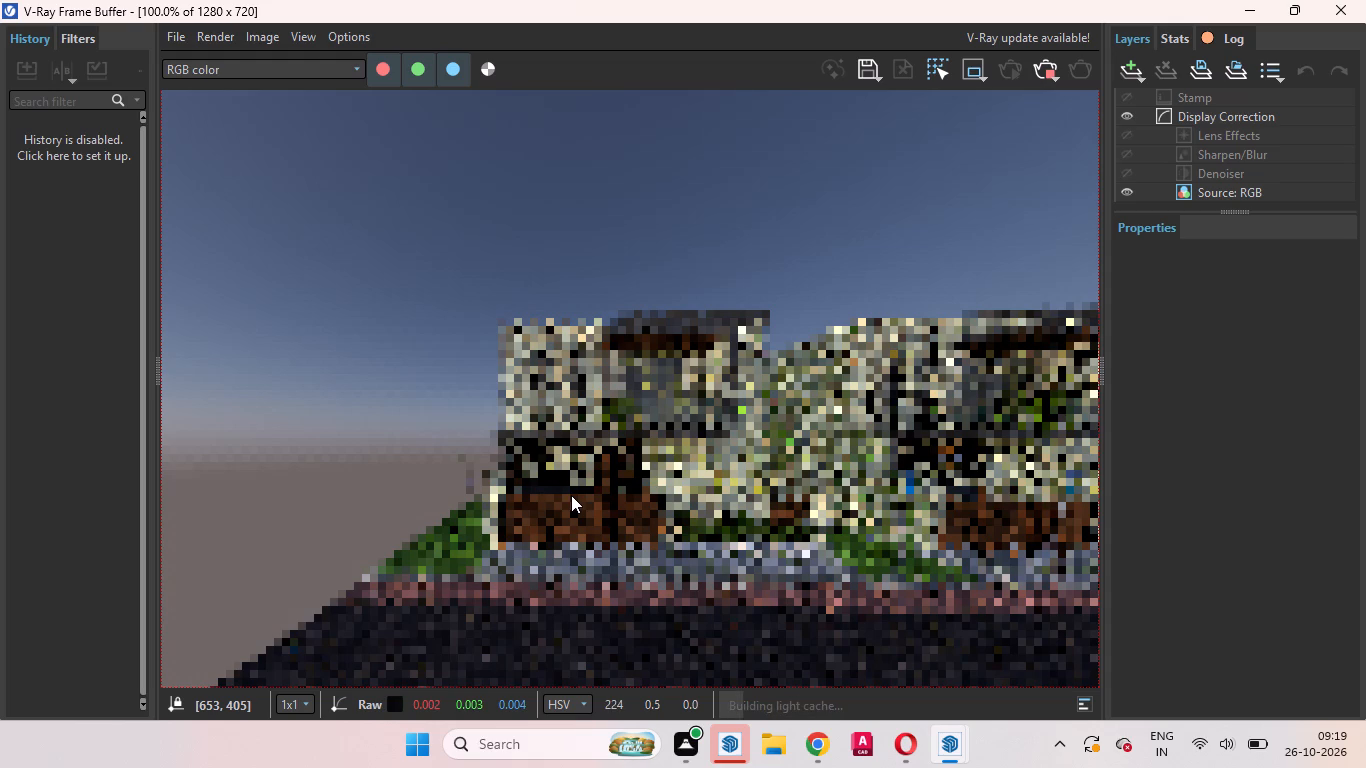
{"action": "scroll", "coordinate": [571, 495], "scroll_direction": "down", "scroll_amount": 1, "text": "ctrl"}
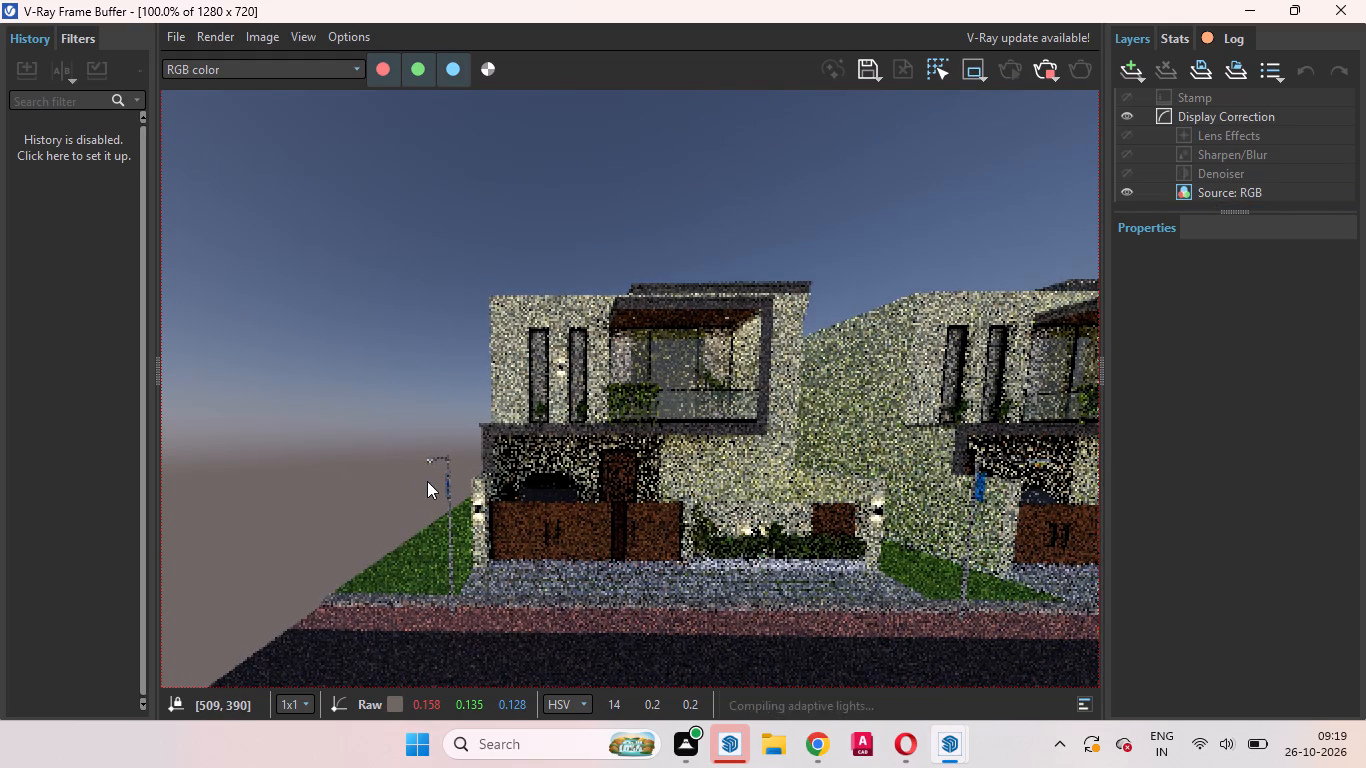
{"action": "scroll", "coordinate": [427, 481], "scroll_direction": "up", "scroll_amount": 1, "text": "ctrl"}
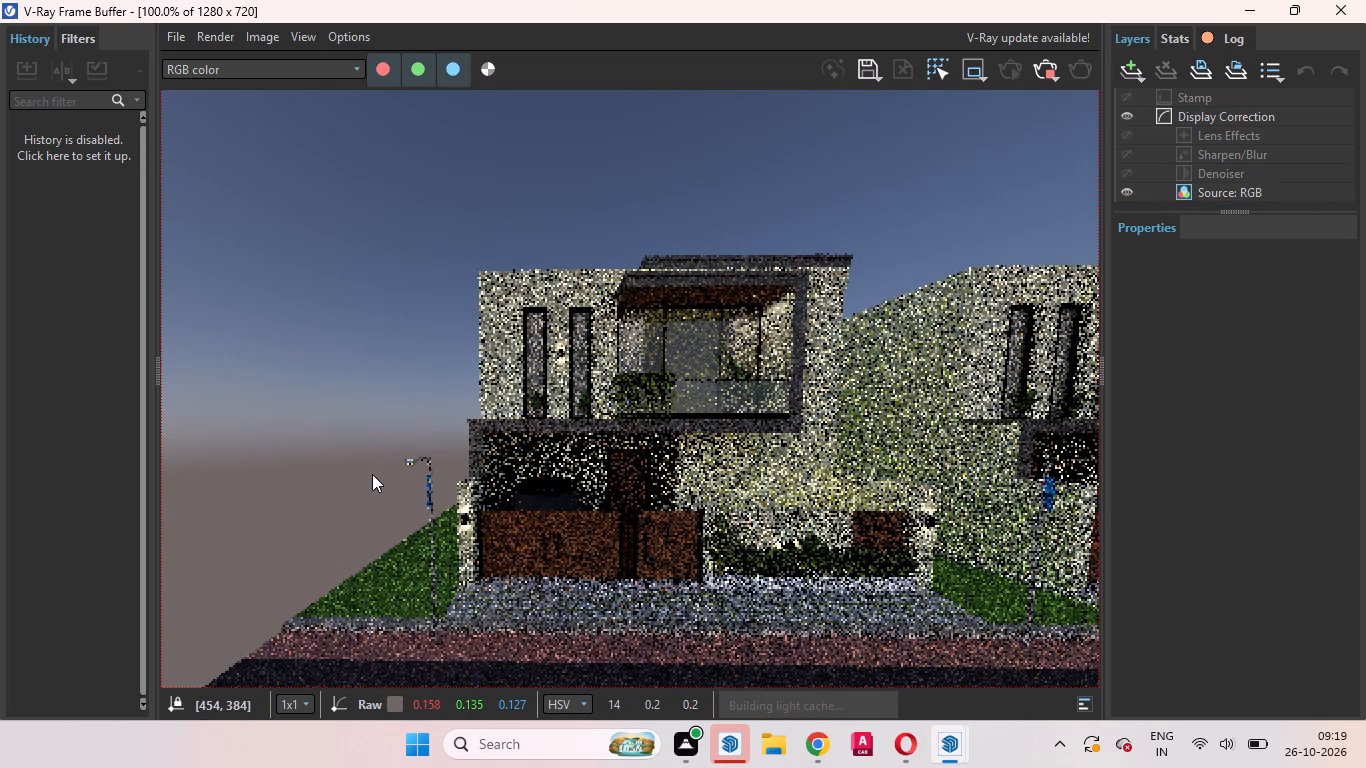
{"action": "left_click", "coordinate": [372, 474]}
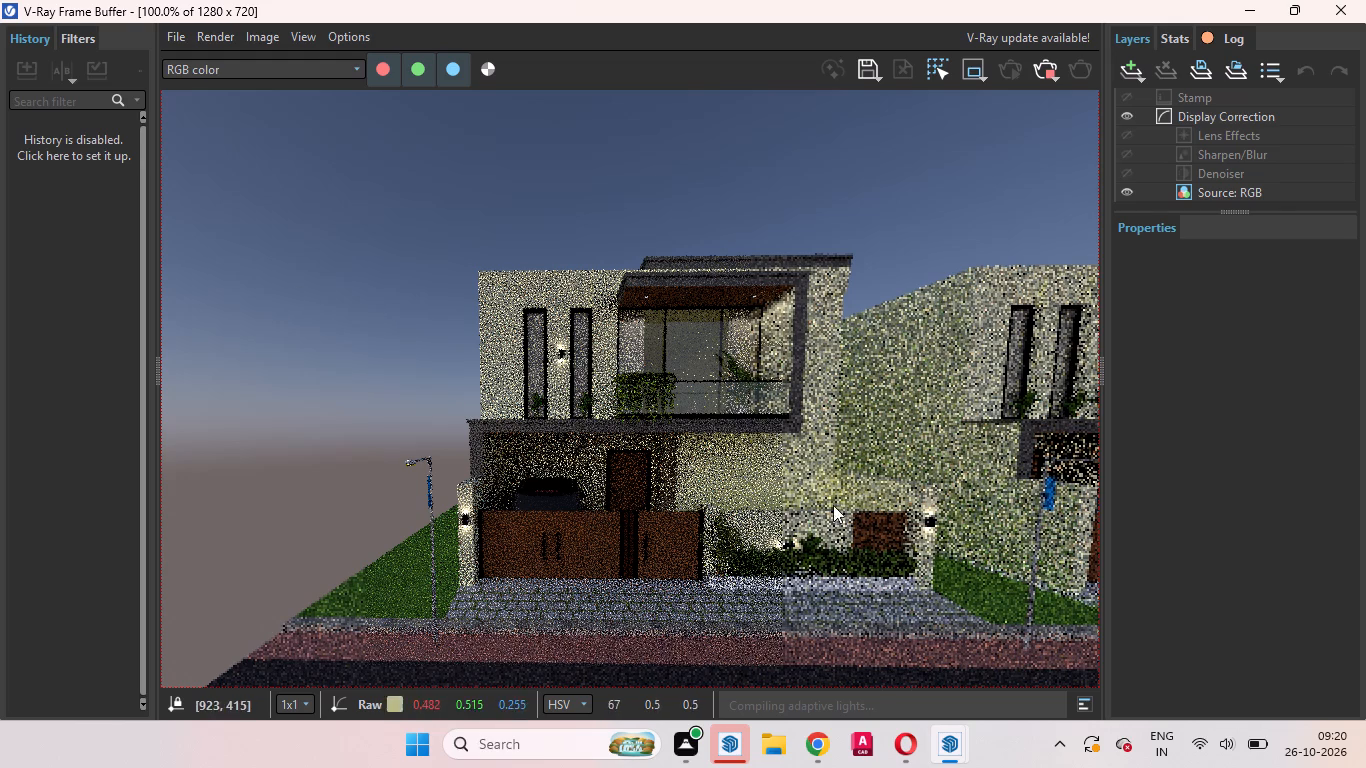
{"action": "scroll", "coordinate": [503, 358], "scroll_direction": "down", "scroll_amount": 1, "text": "ctrl"}
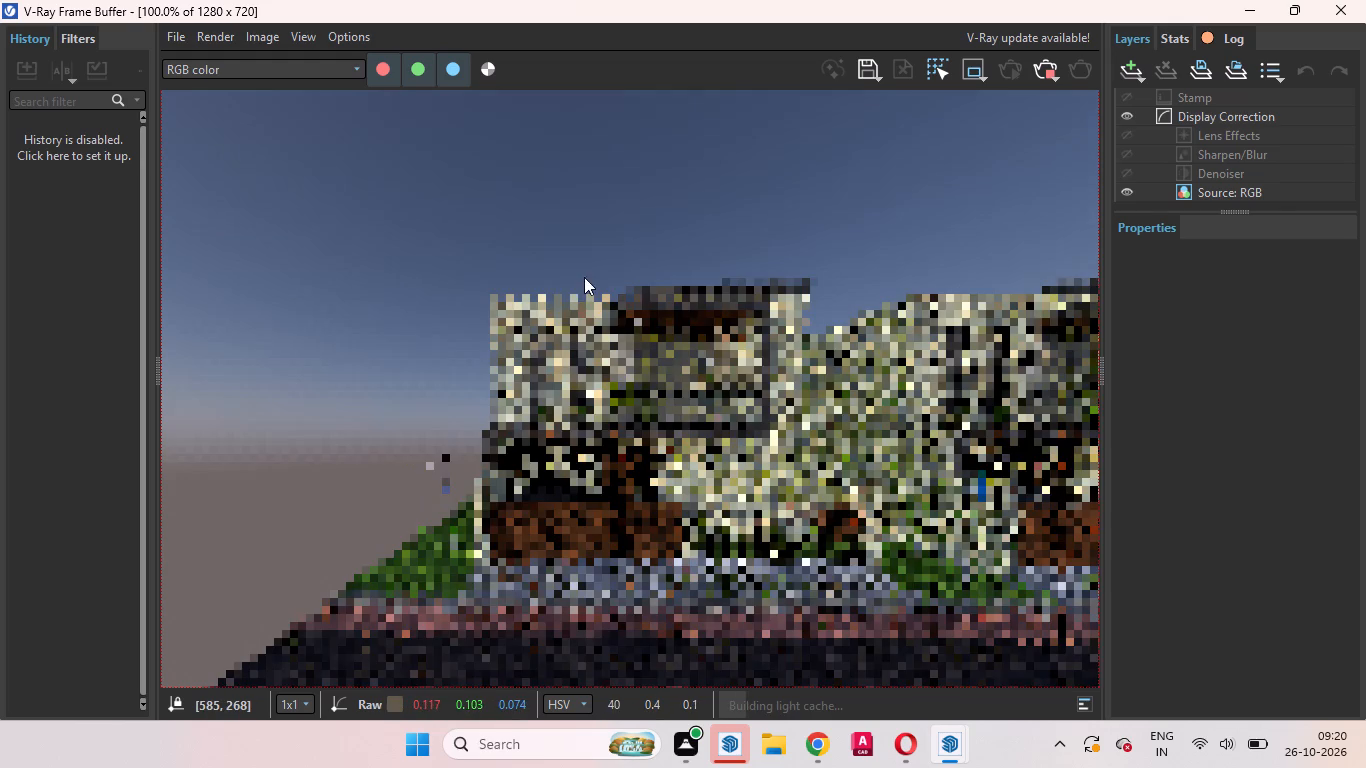
{"action": "left_click", "coordinate": [678, 195]}
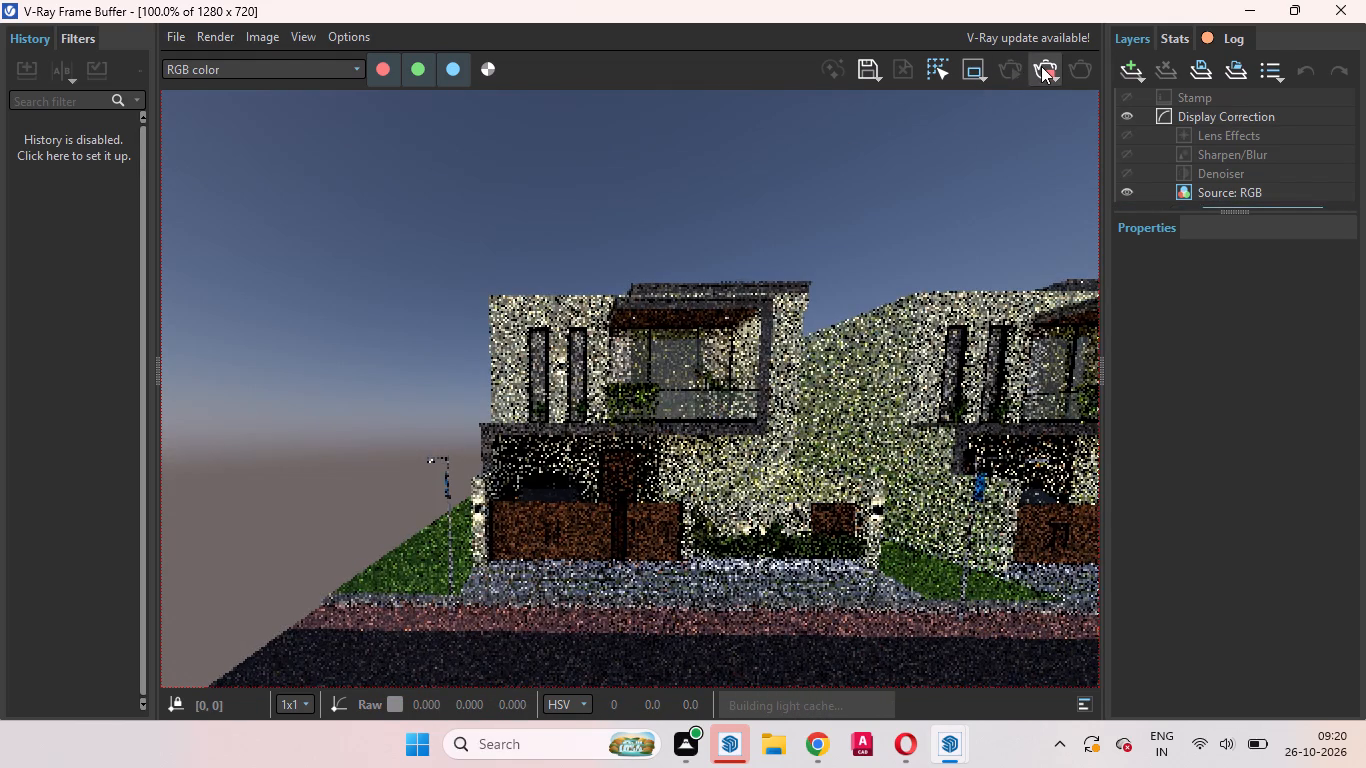
Stop the interactive render and clear the frame buffer, V-Ray Asset Editor and Default Tray away from the house model.
{"action": "left_click", "coordinate": [1041, 66]}
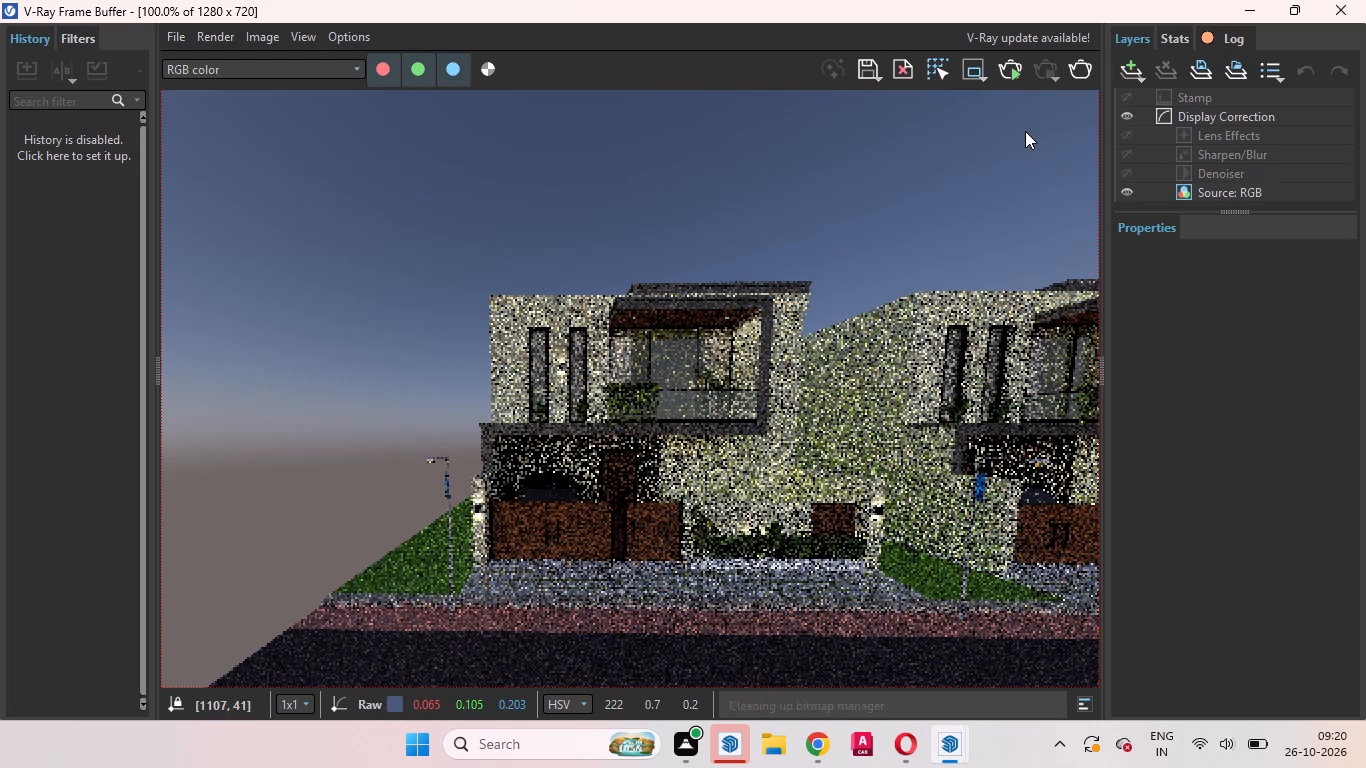
{"action": "left_click", "coordinate": [1337, 9]}
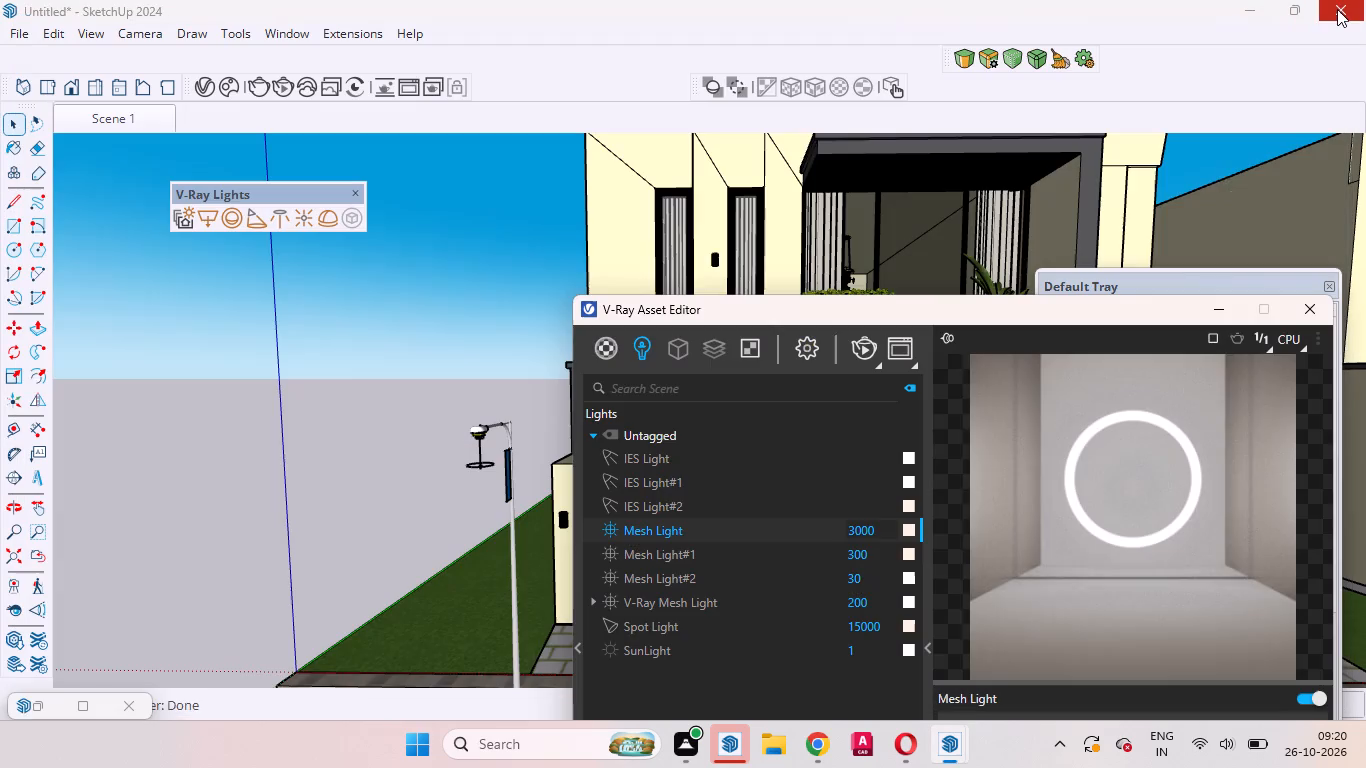
{"action": "left_click", "coordinate": [1320, 316]}
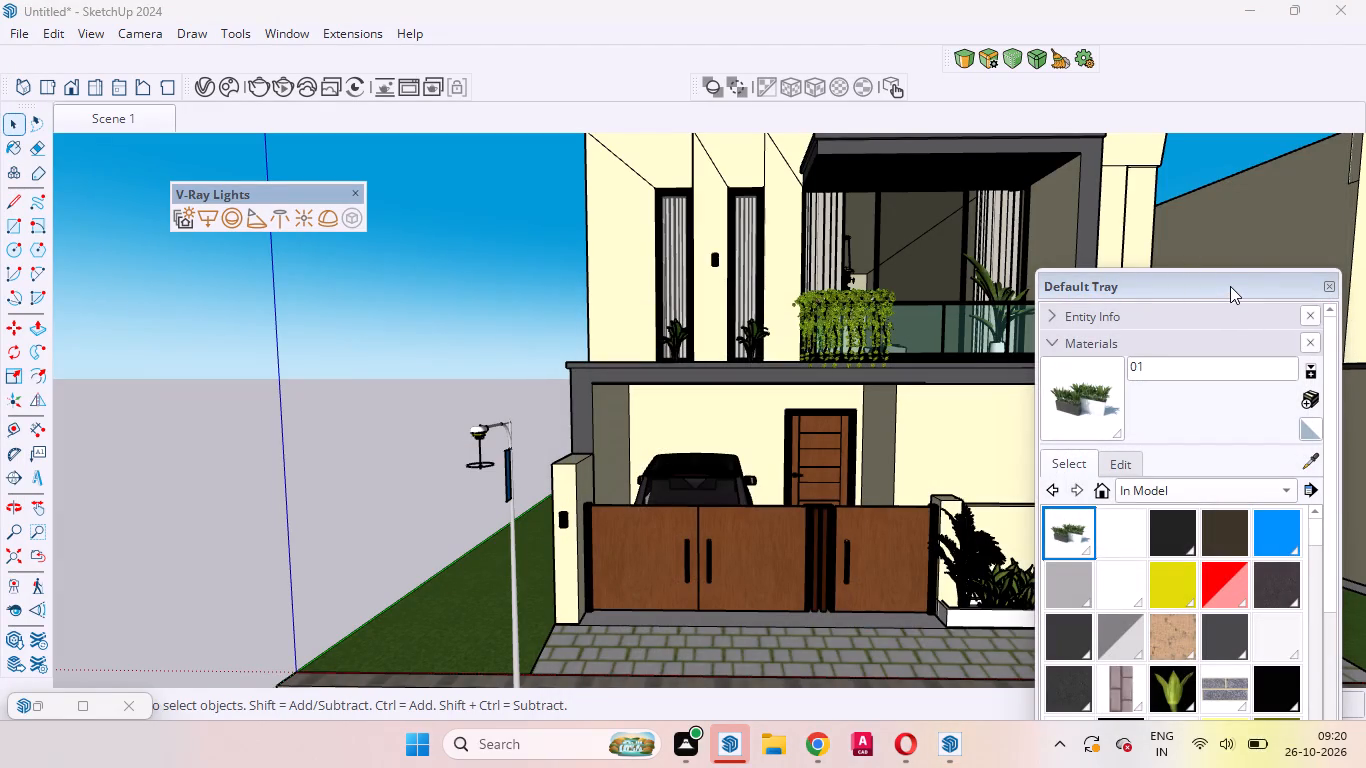
{"action": "left_click_drag", "start_coordinate": [1230, 286], "coordinate": [1284, 555]}
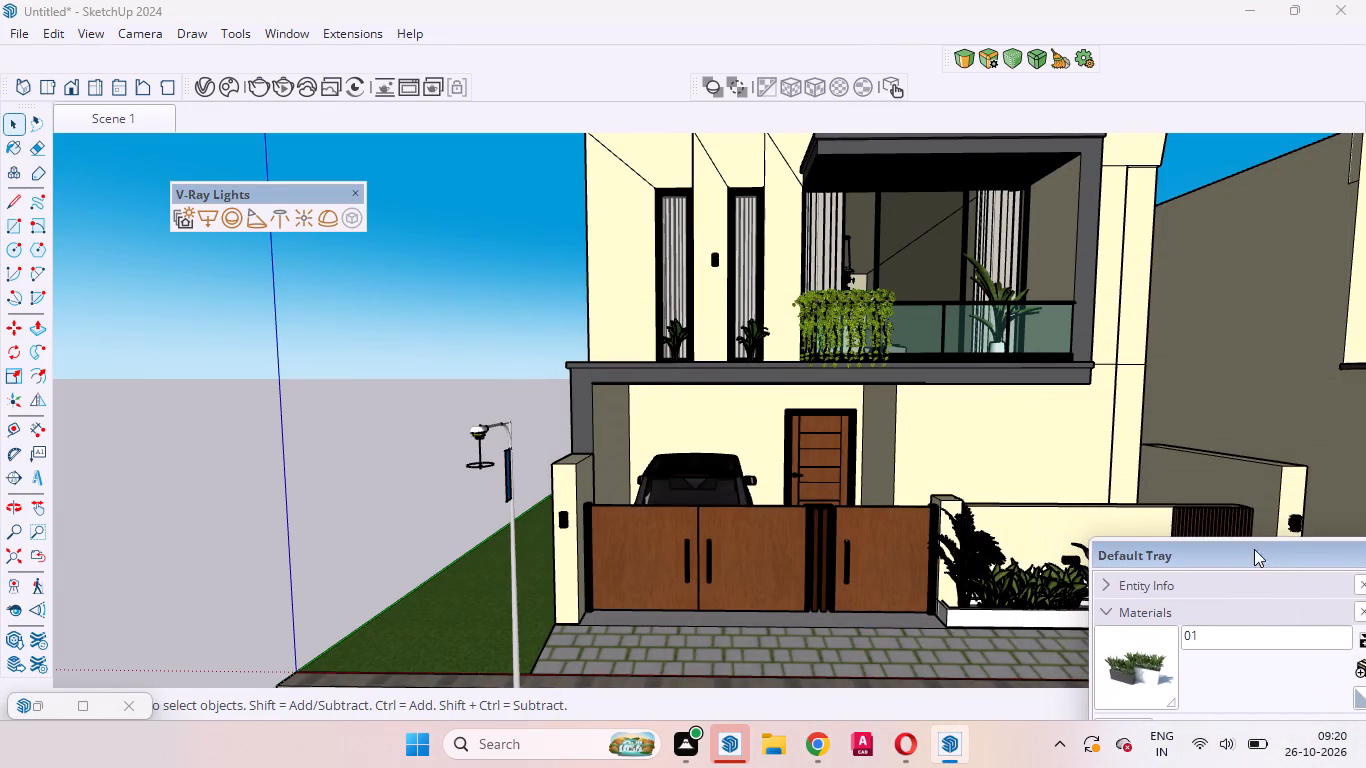
Return to the Scene 1 view and save the model as elivation1 in the Documents folder.
{"action": "left_click", "coordinate": [107, 118]}
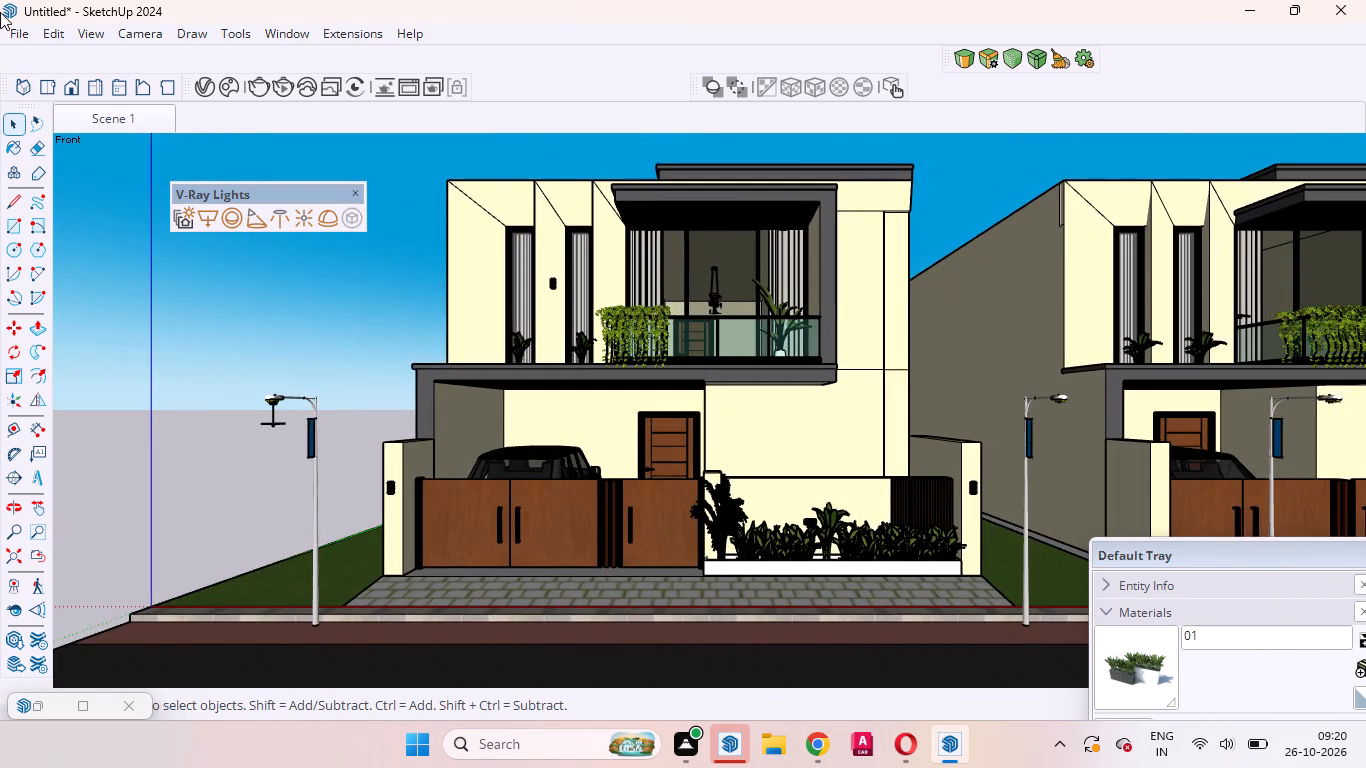
{"action": "left_click", "coordinate": [18, 25]}
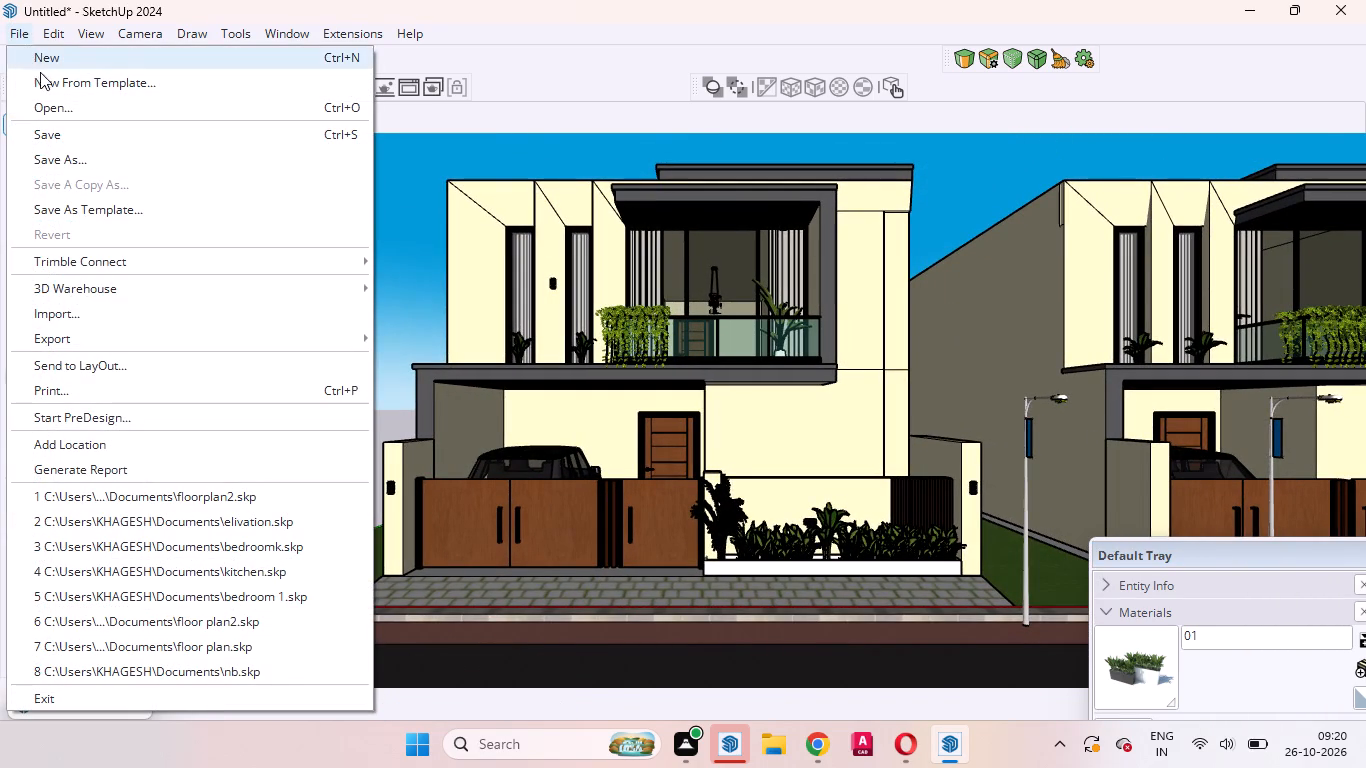
{"action": "left_click", "coordinate": [67, 148]}
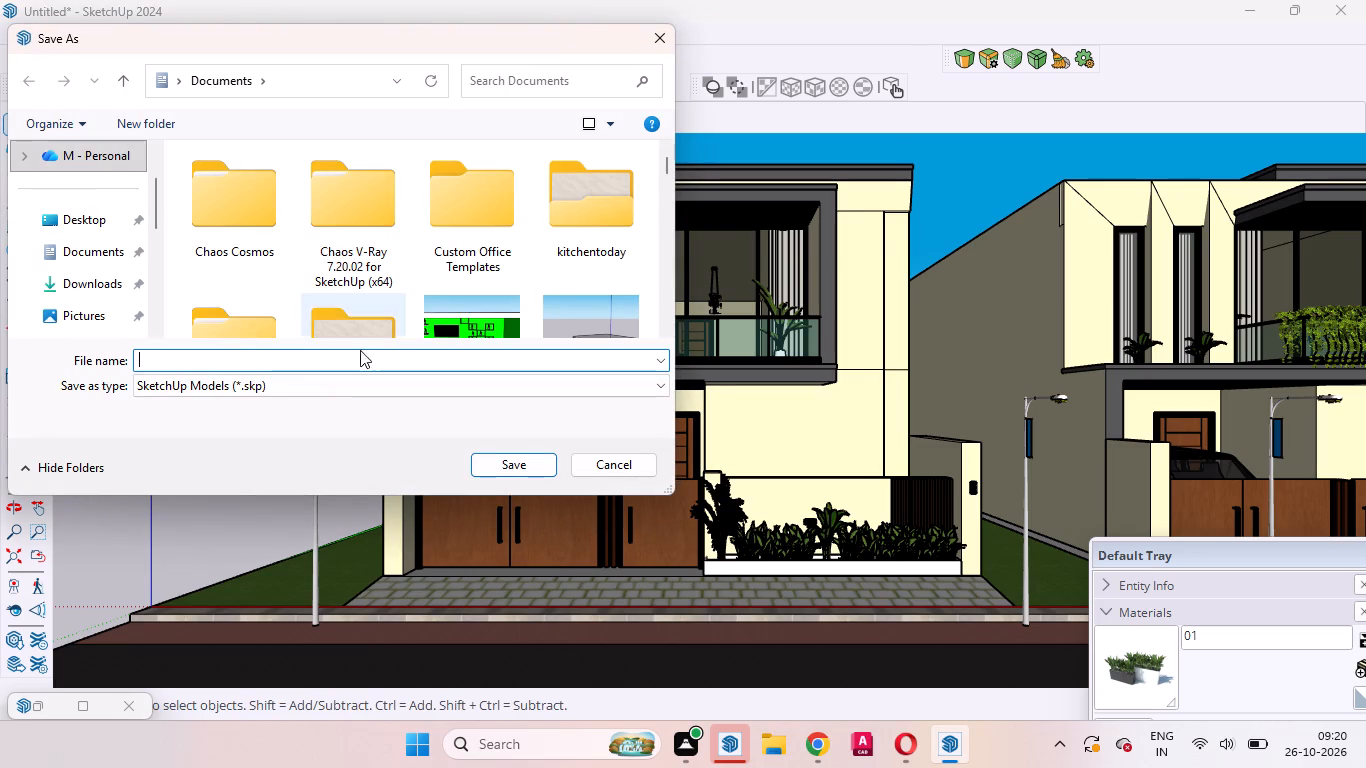
{"action": "key", "text": "e"}
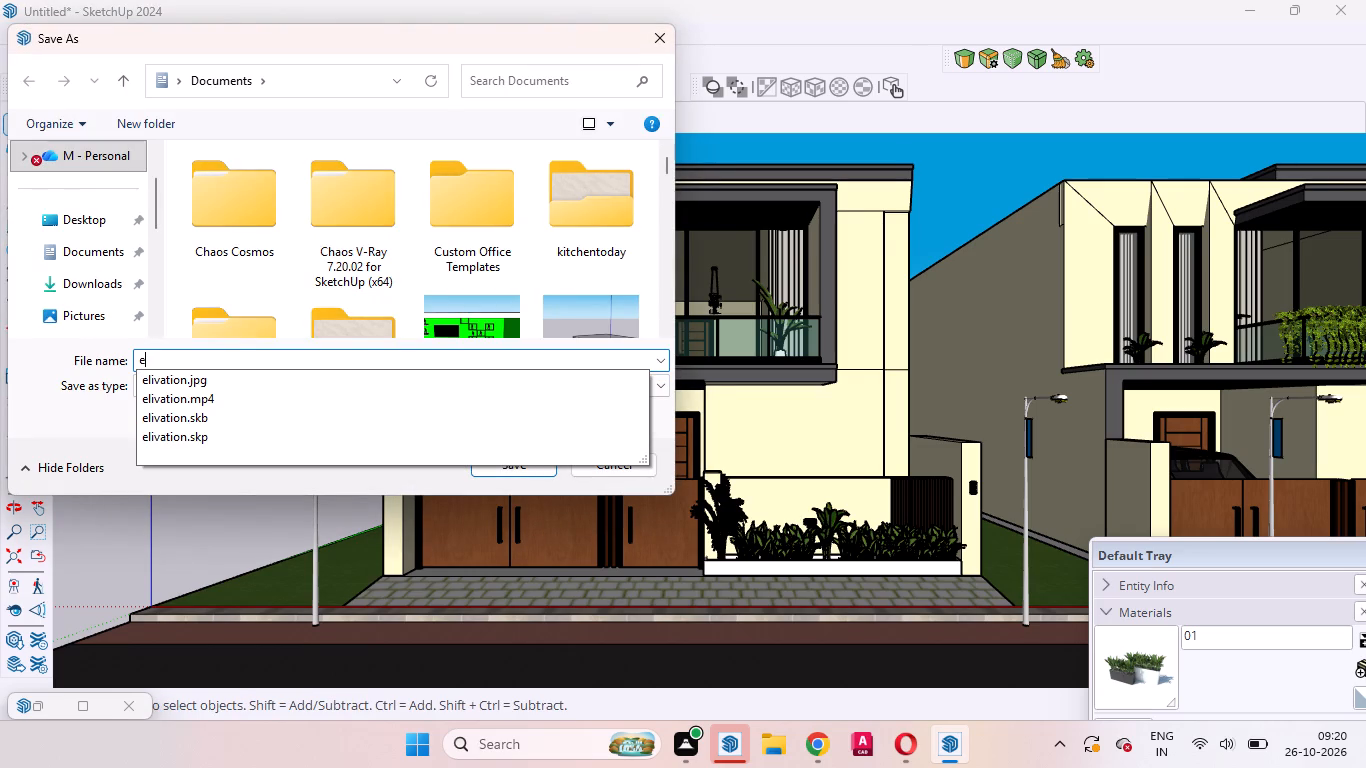
{"action": "type", "text": "livation"}
{"action": "key", "text": "1"}
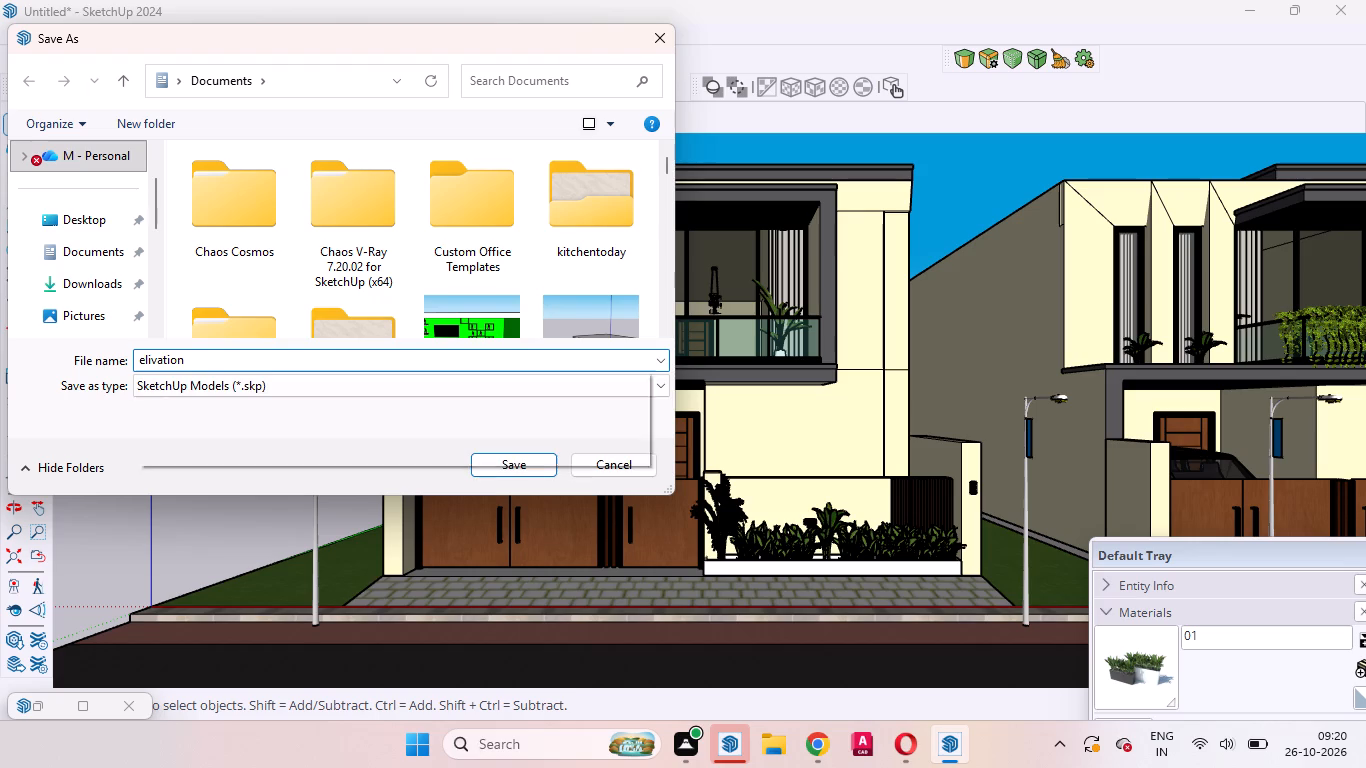
{"action": "left_click", "coordinate": [75, 248]}
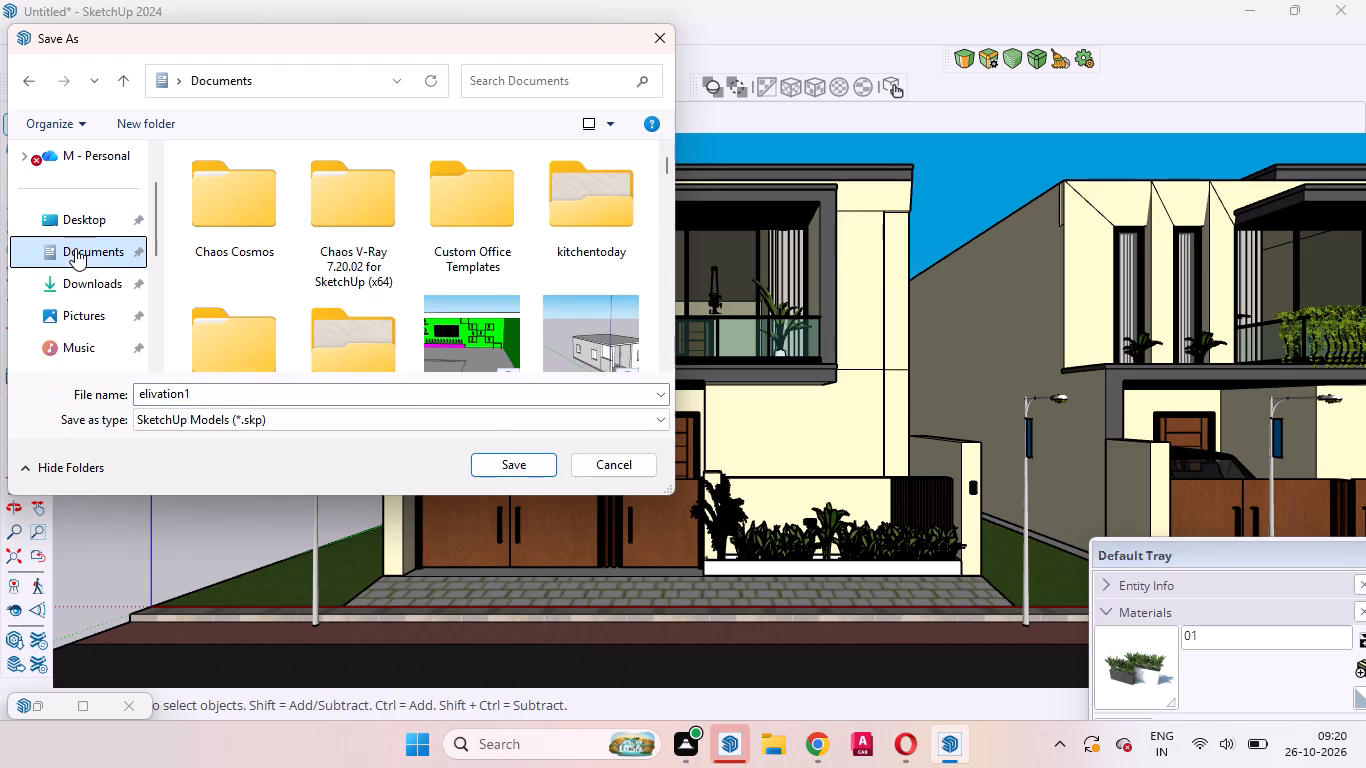
{"action": "left_click", "coordinate": [508, 456]}
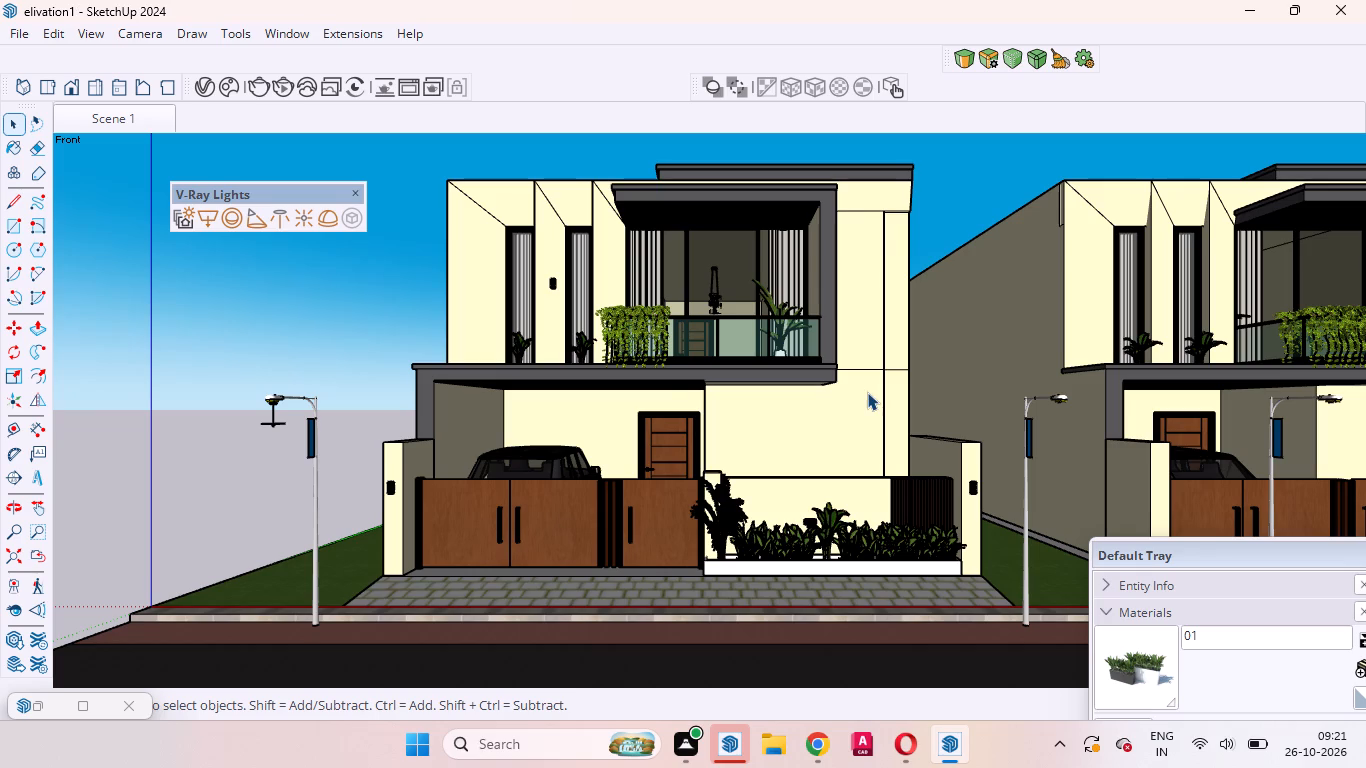
Export the Scene 1 view as a 2D JPEG image named elivation1 in the Documents folder.
{"action": "left_click", "coordinate": [24, 36]}
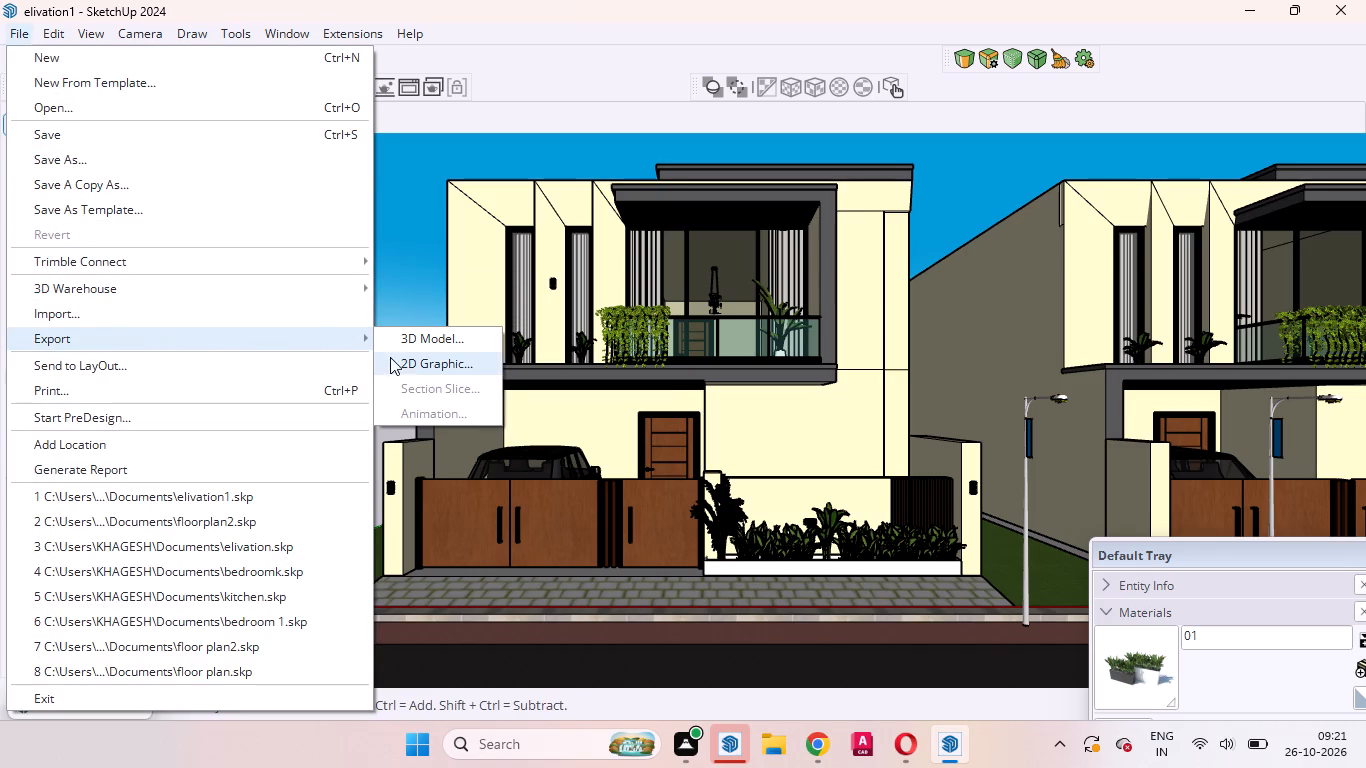
{"action": "left_click", "coordinate": [413, 359]}
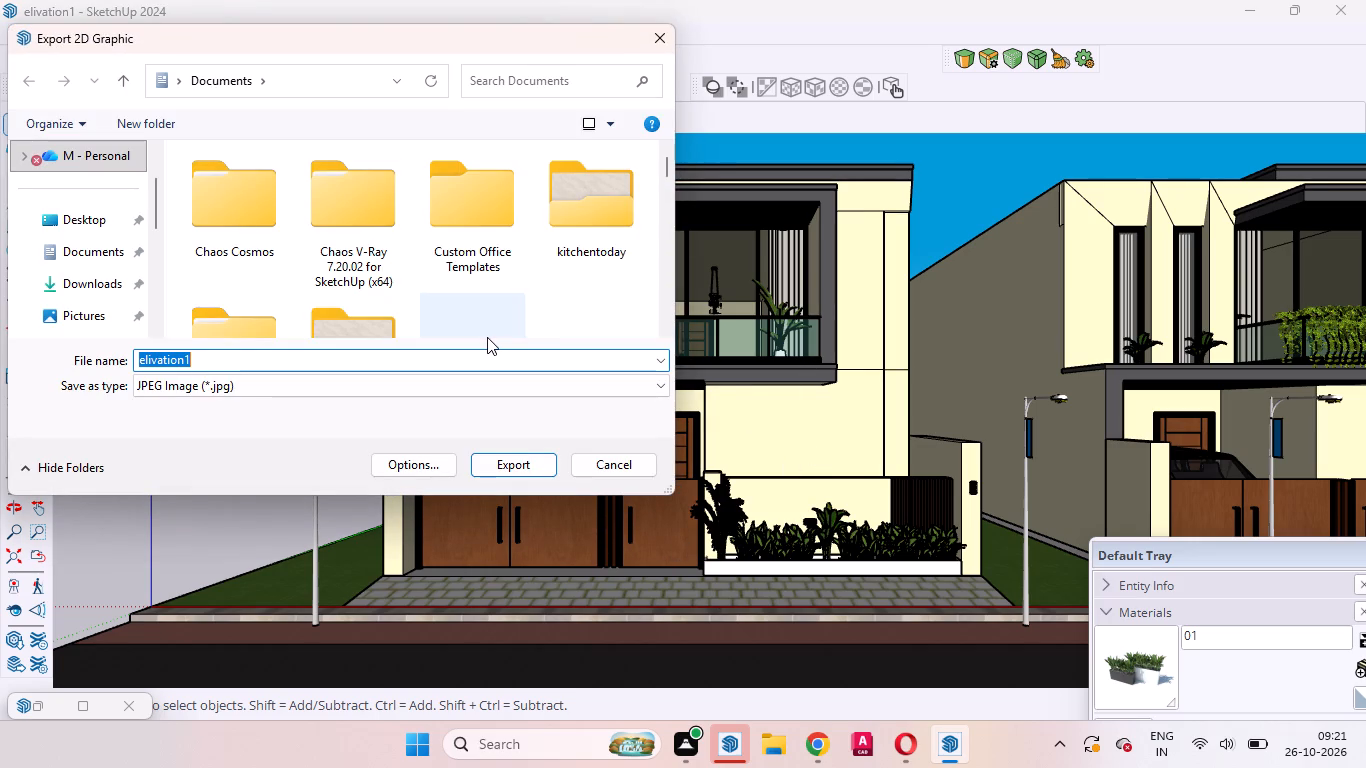
{"action": "left_click", "coordinate": [103, 246]}
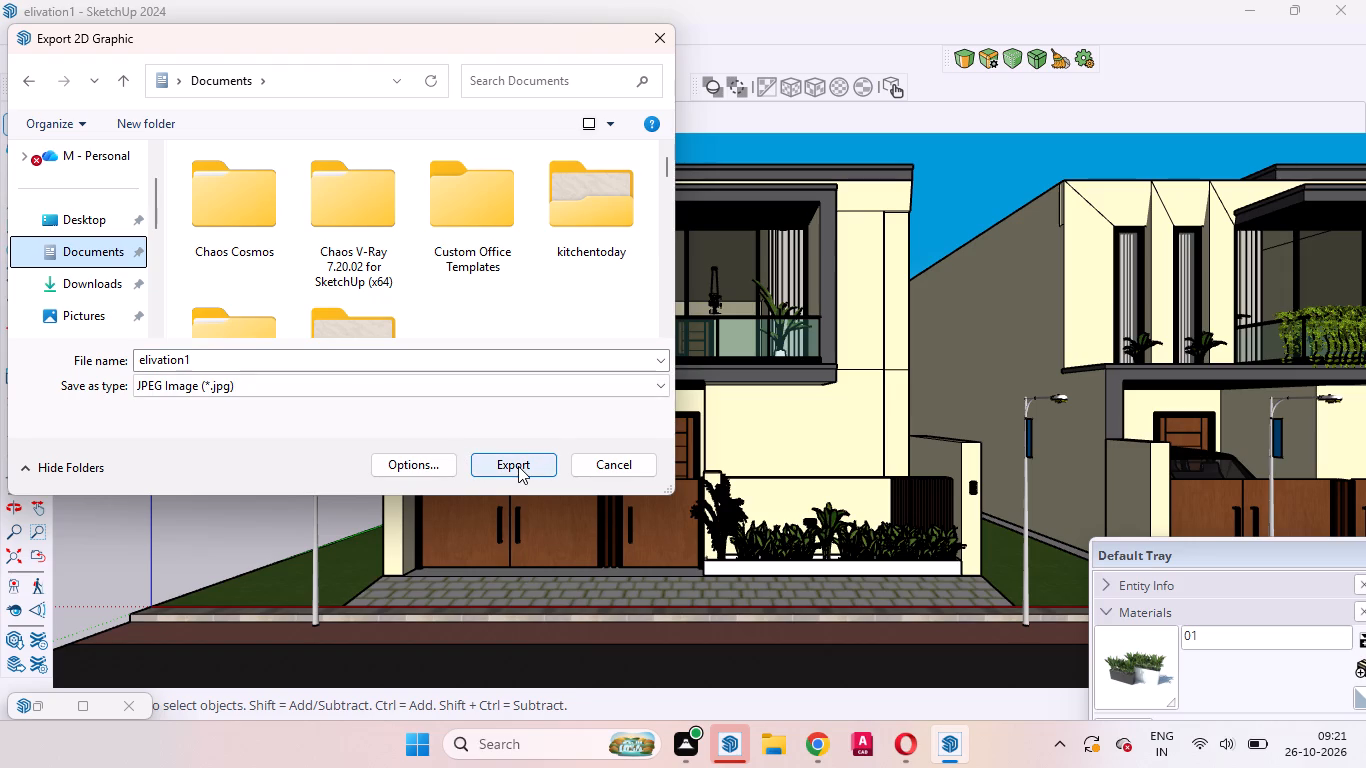
{"action": "left_click", "coordinate": [518, 466]}
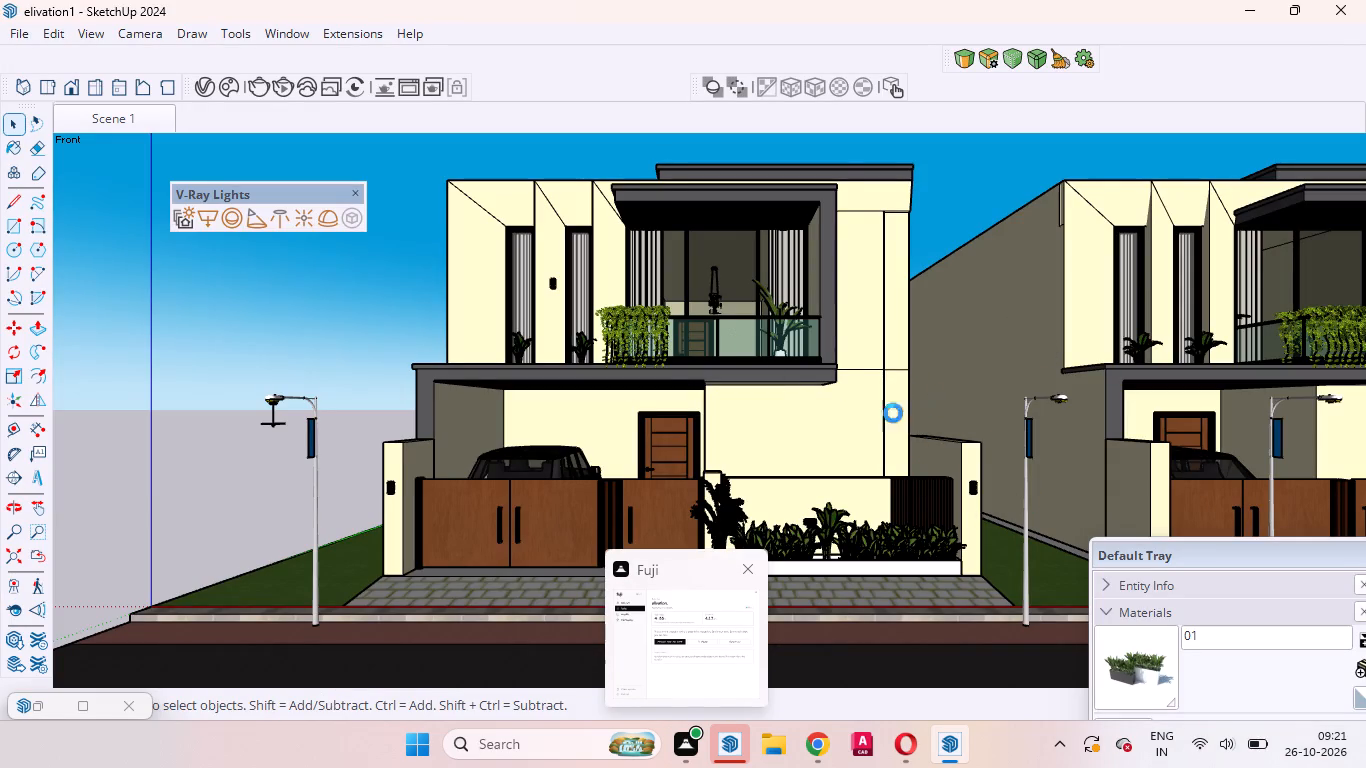
{"action": "left_click", "coordinate": [302, 306]}
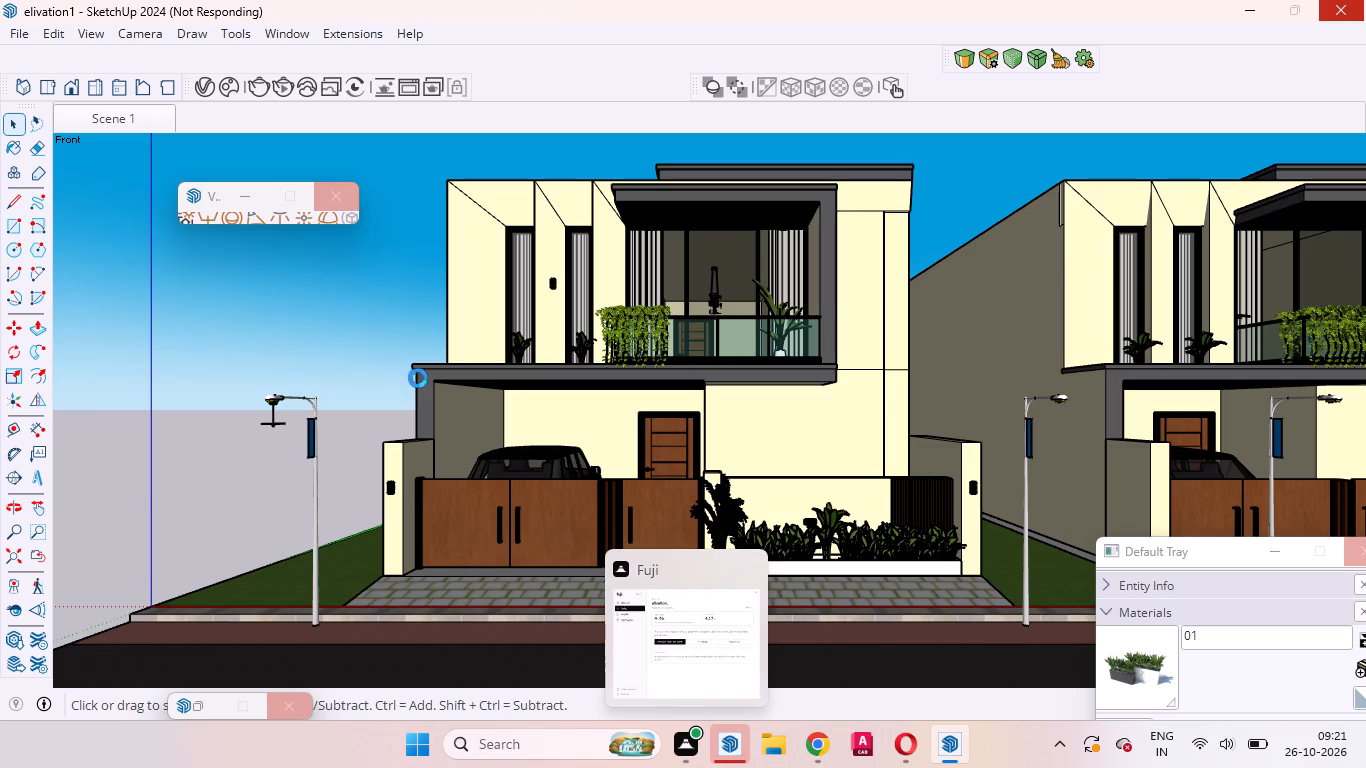
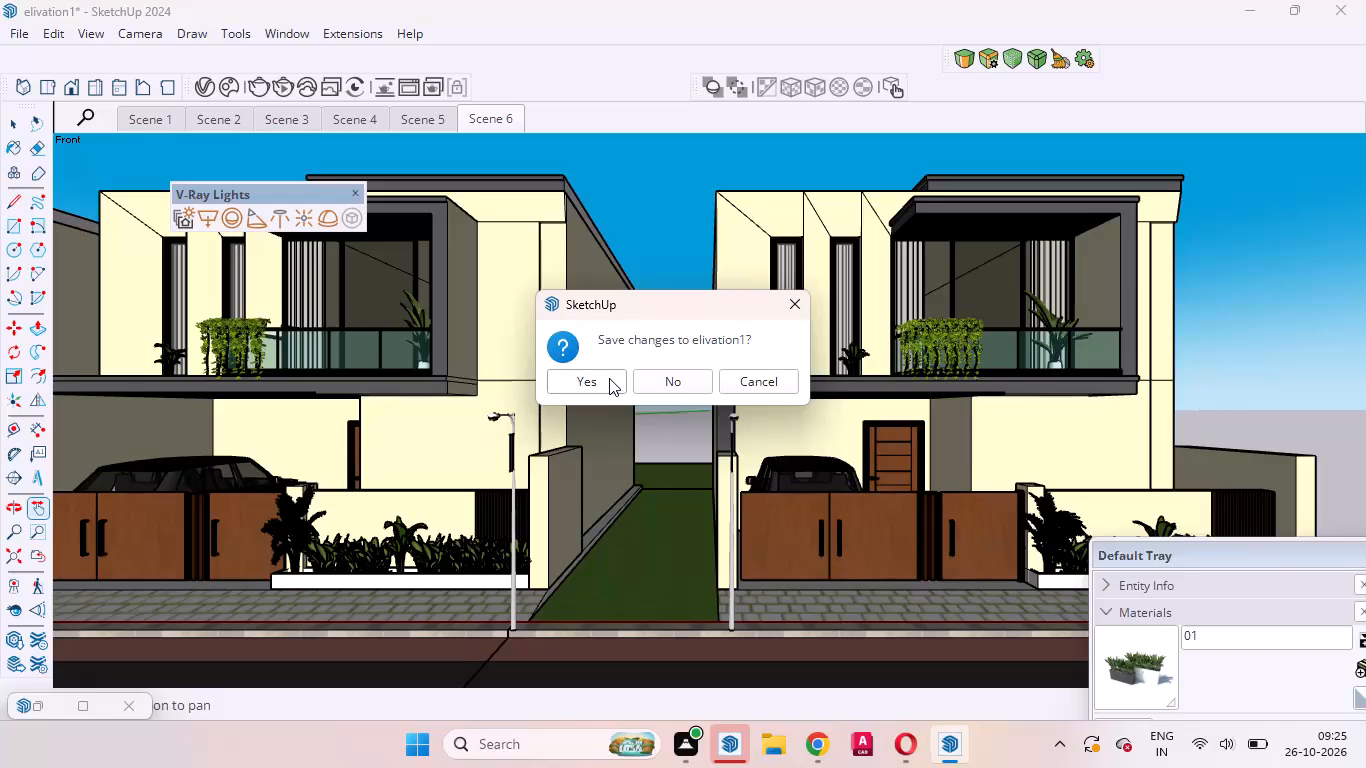
Save the changes to the elivation1 model when closing it.
{"action": "left_click", "coordinate": [609, 378]}
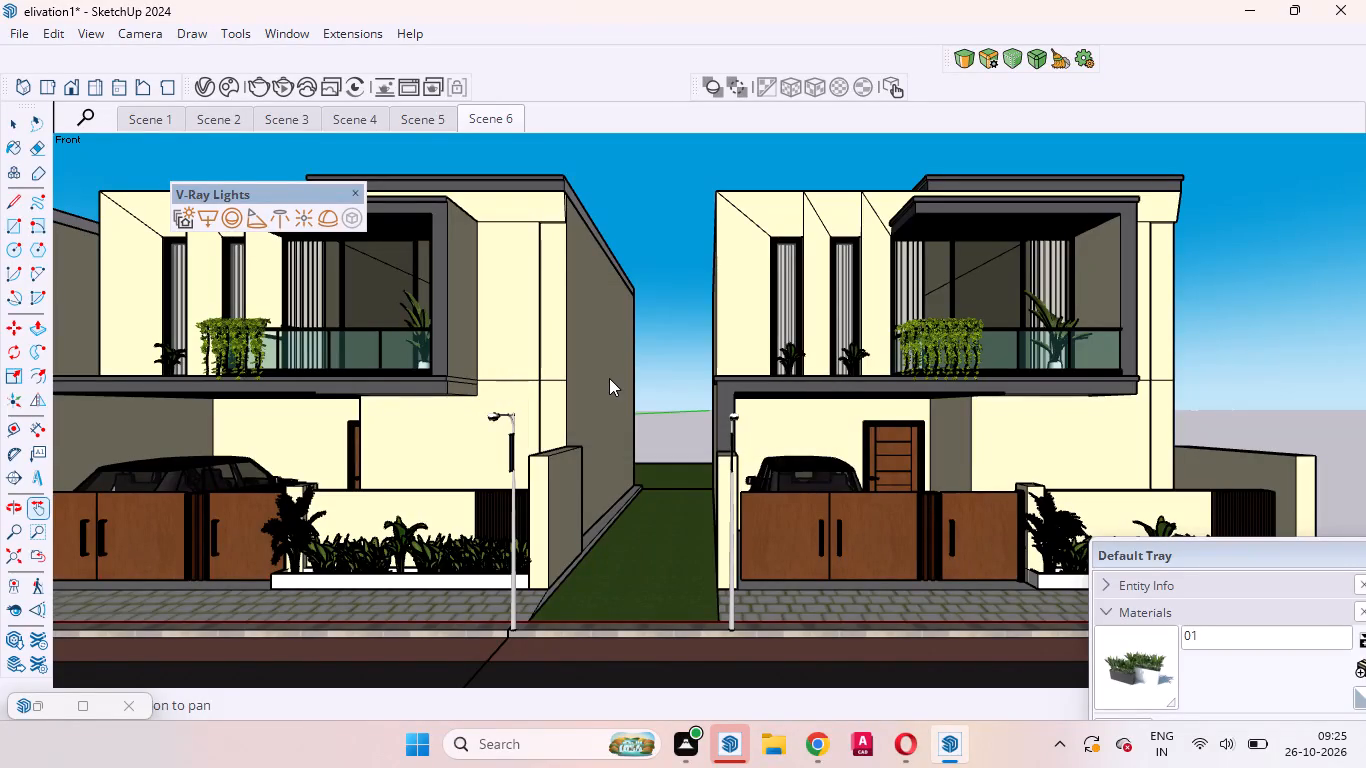